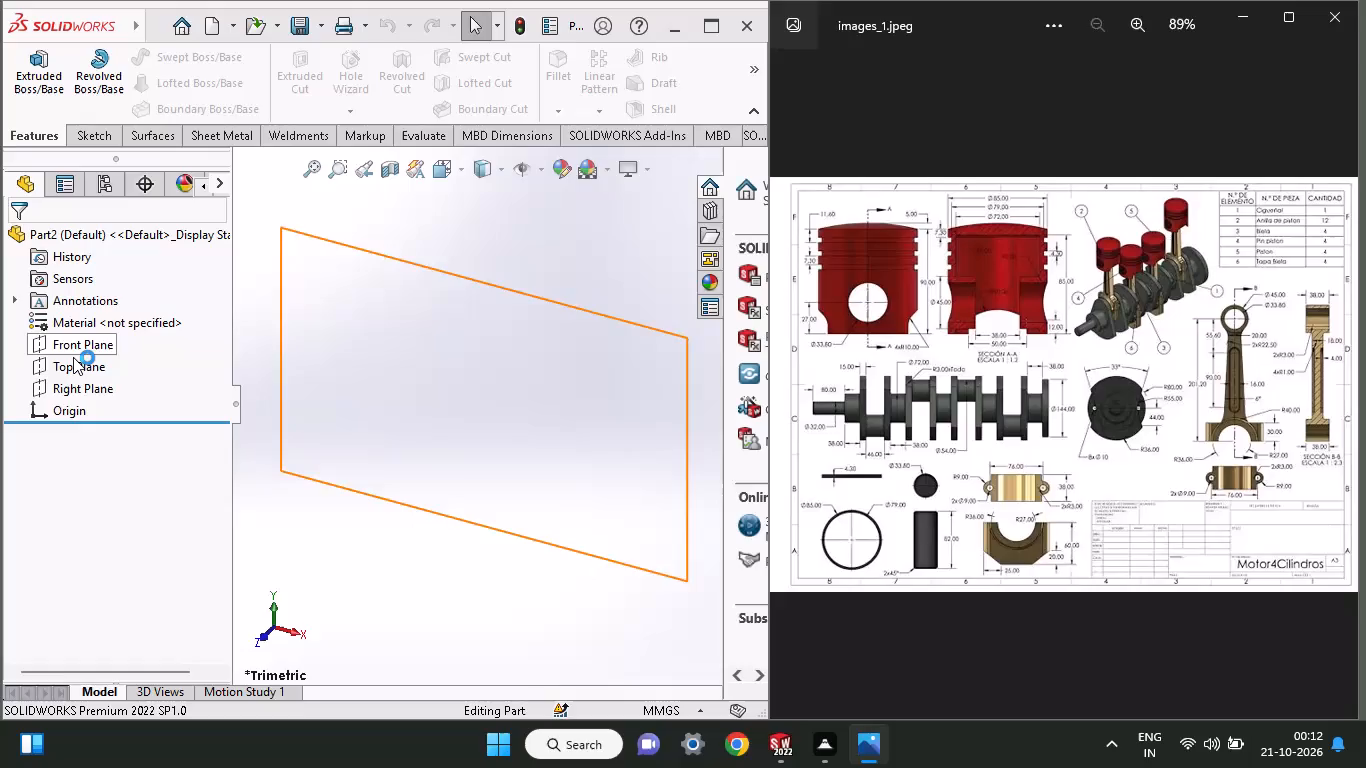
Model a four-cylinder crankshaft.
Start a new sketch on the Top Plane.
{"action": "left_click", "coordinate": [73, 357]}
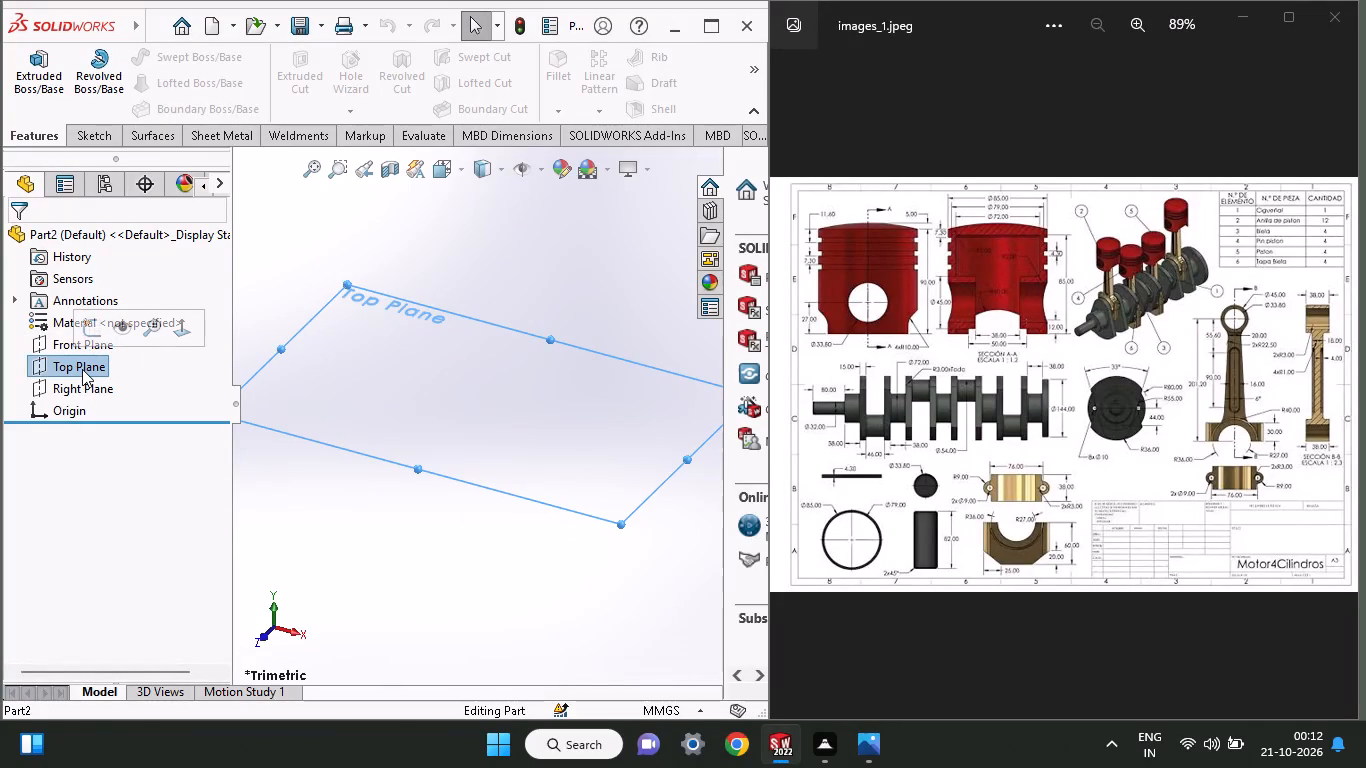
{"action": "left_click", "coordinate": [91, 335]}
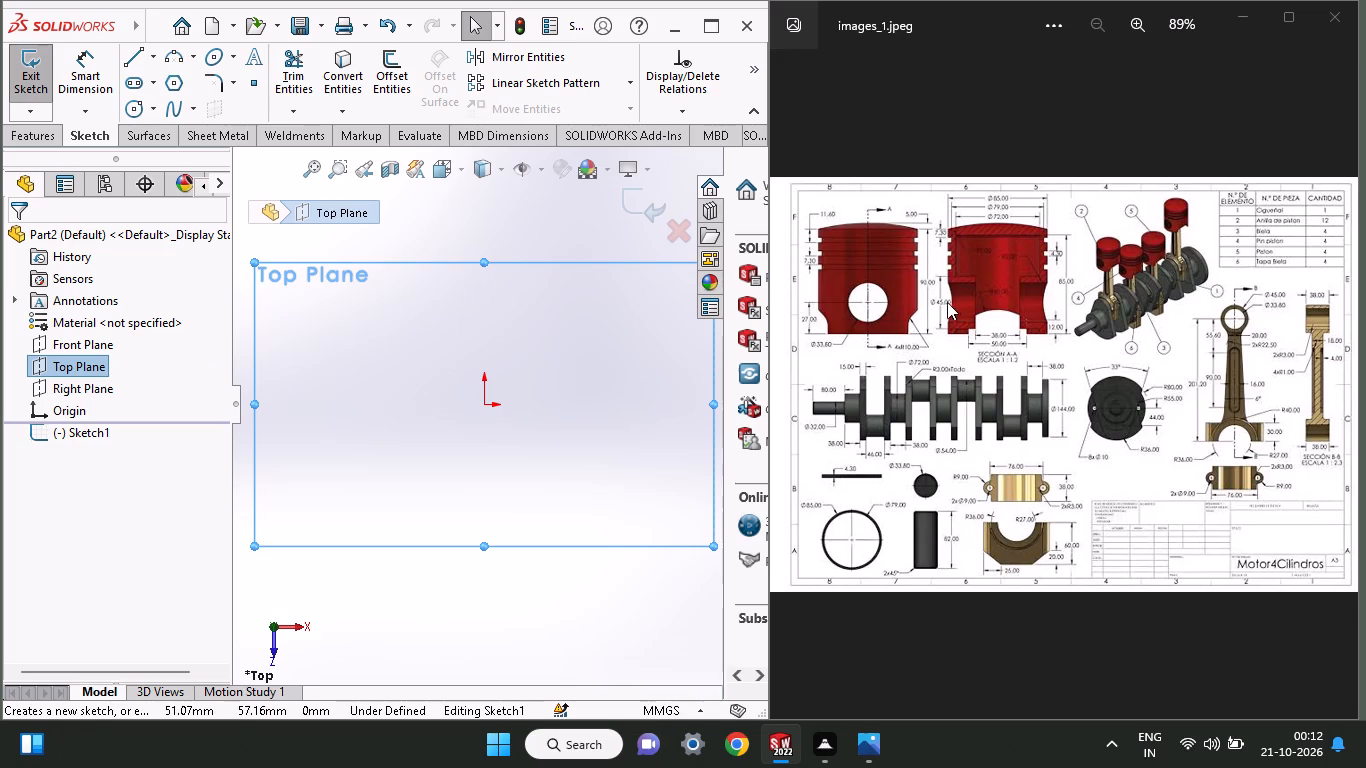
Examine the piston views and their dimensions in the reference drawing images_1.jpeg, along with the neighbouring engine parts.
{"action": "left_click", "coordinate": [874, 283]}
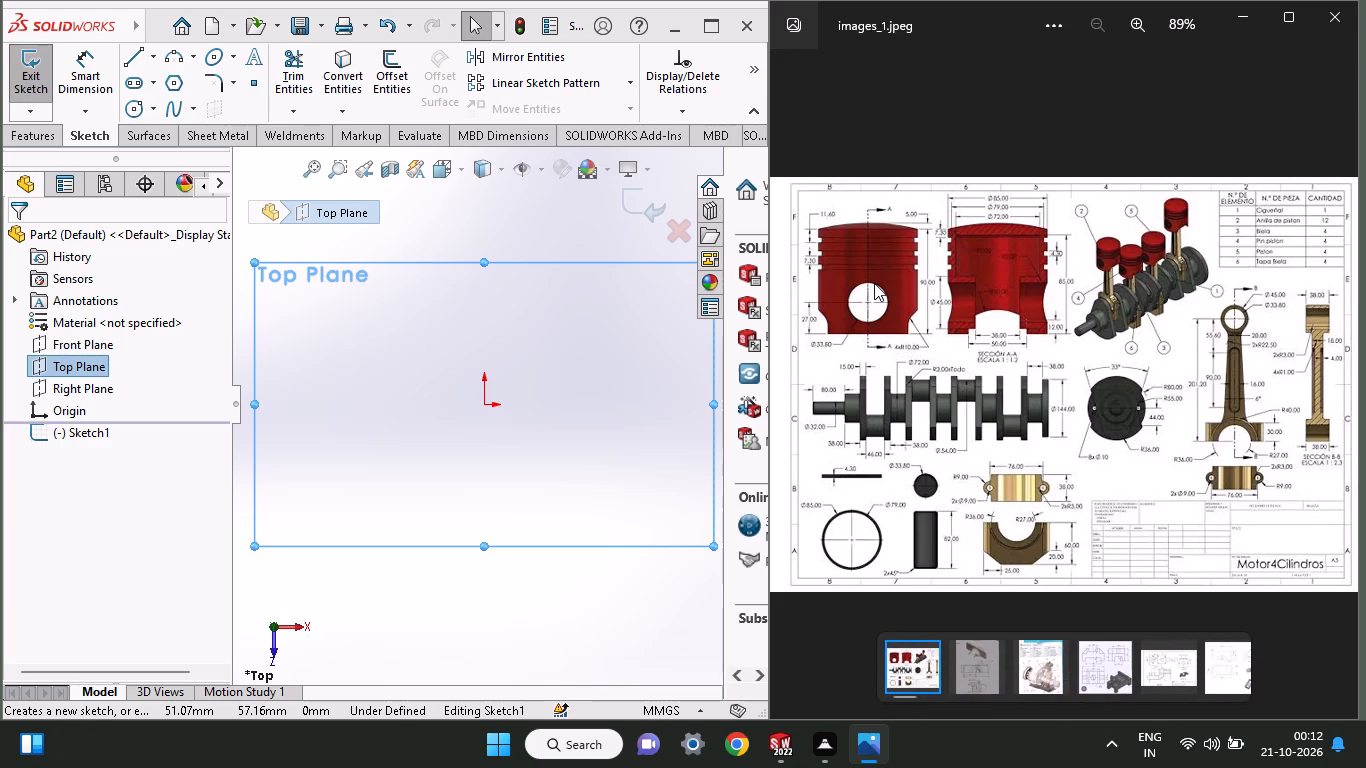
{"action": "scroll", "coordinate": [929, 304], "scroll_direction": "up", "scroll_amount": 1, "text": "ctrl"}
{"action": "left_click", "coordinate": [925, 300]}
{"action": "scroll", "coordinate": [905, 298], "scroll_direction": "up", "scroll_amount": 5, "text": "ctrl"}
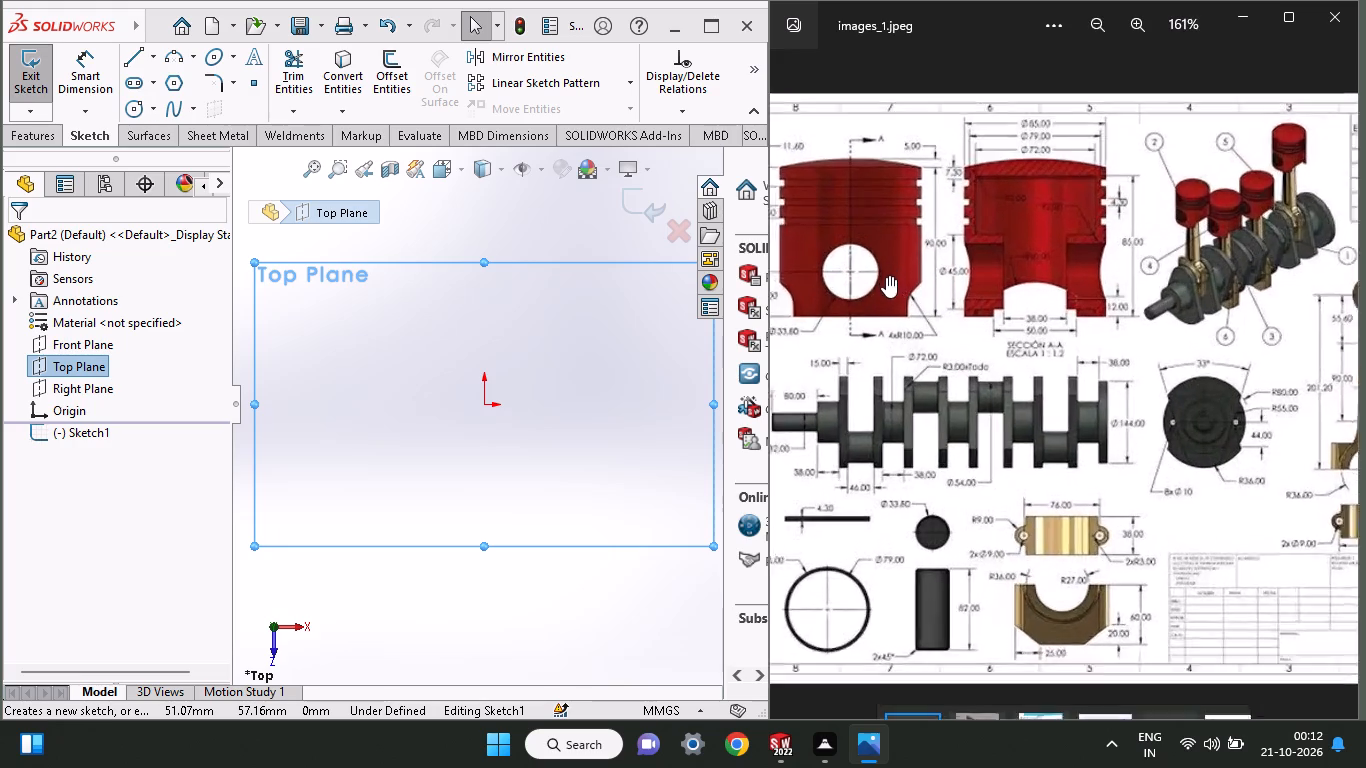
{"action": "scroll", "coordinate": [866, 234], "scroll_direction": "up", "scroll_amount": 6, "text": "ctrl"}
{"action": "left_click_drag", "start_coordinate": [866, 234], "coordinate": [999, 355]}
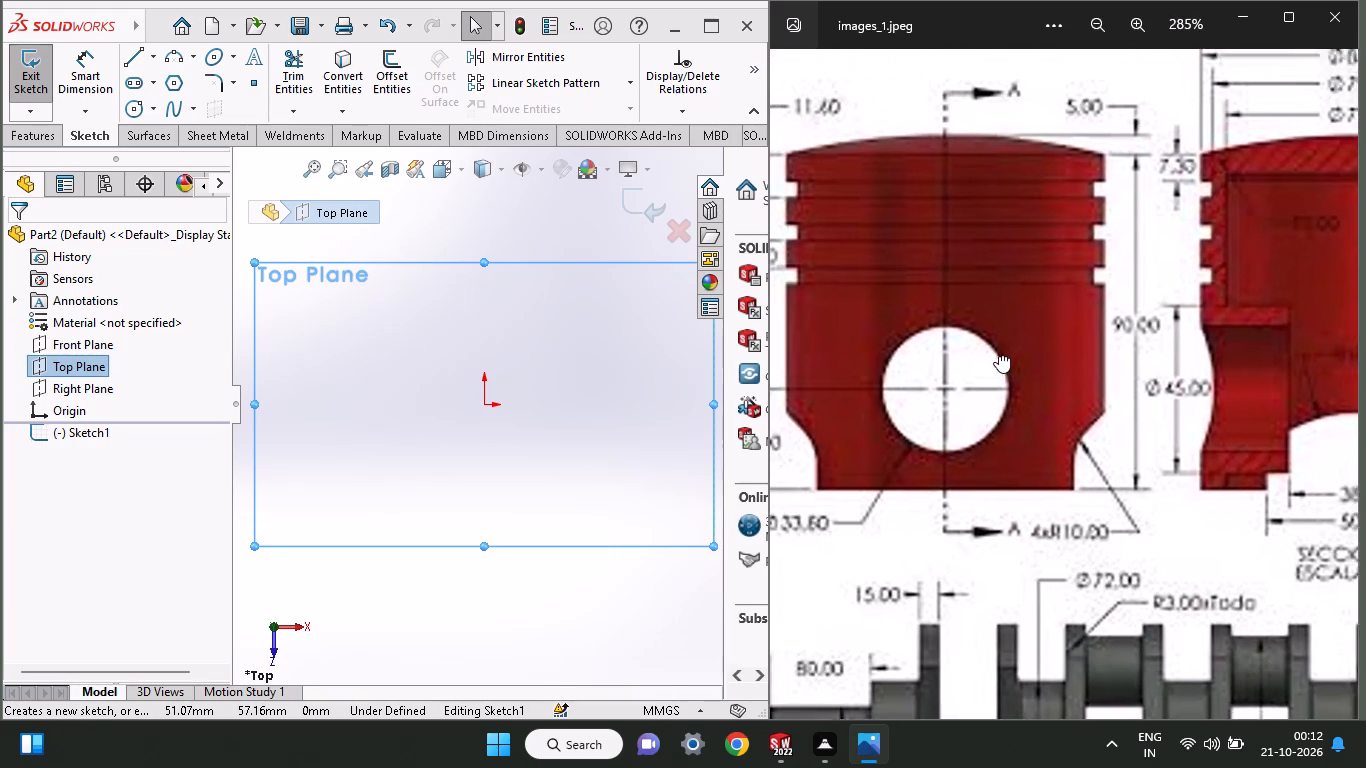
{"action": "left_click_drag", "start_coordinate": [999, 355], "coordinate": [1036, 367]}
{"action": "scroll", "coordinate": [1036, 363], "scroll_direction": "down", "scroll_amount": 10, "text": "ctrl"}
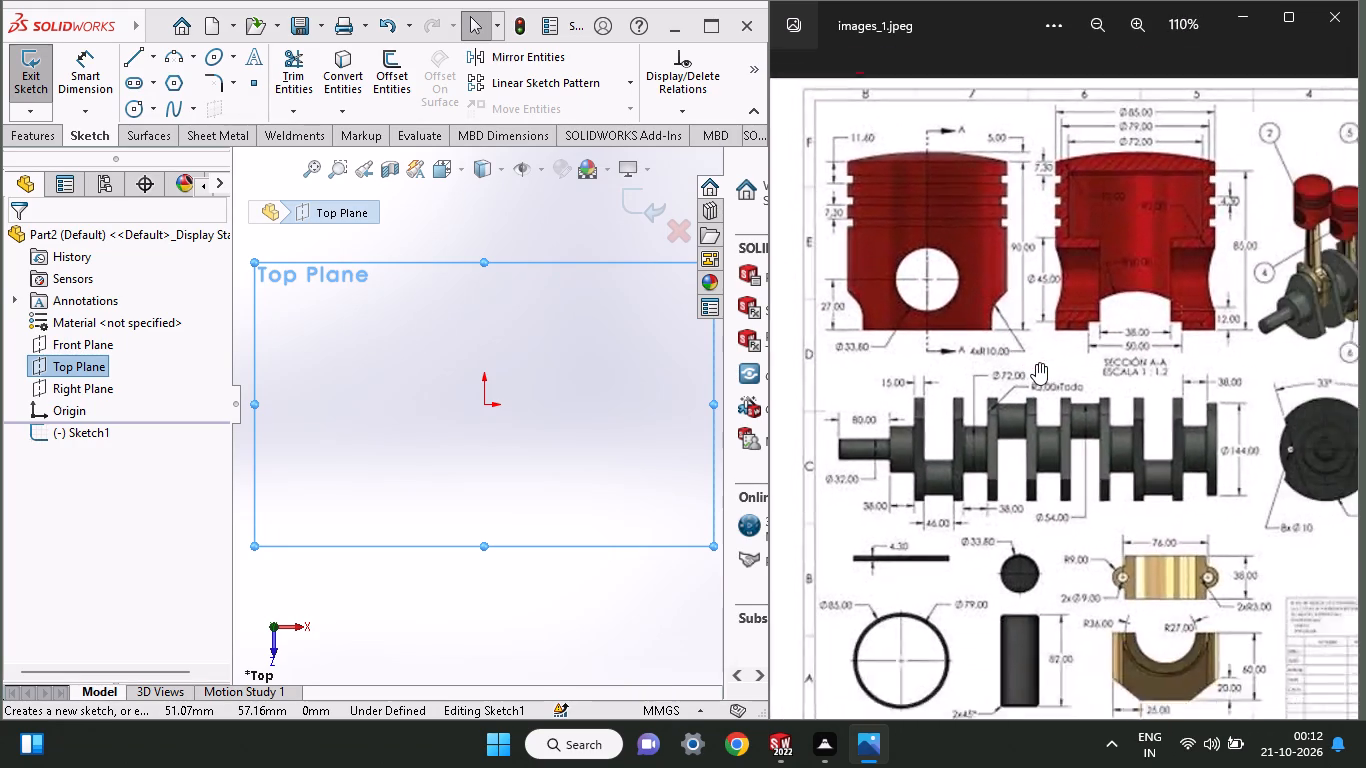
{"action": "scroll", "coordinate": [1036, 363], "scroll_direction": "down", "scroll_amount": 4, "text": "ctrl"}
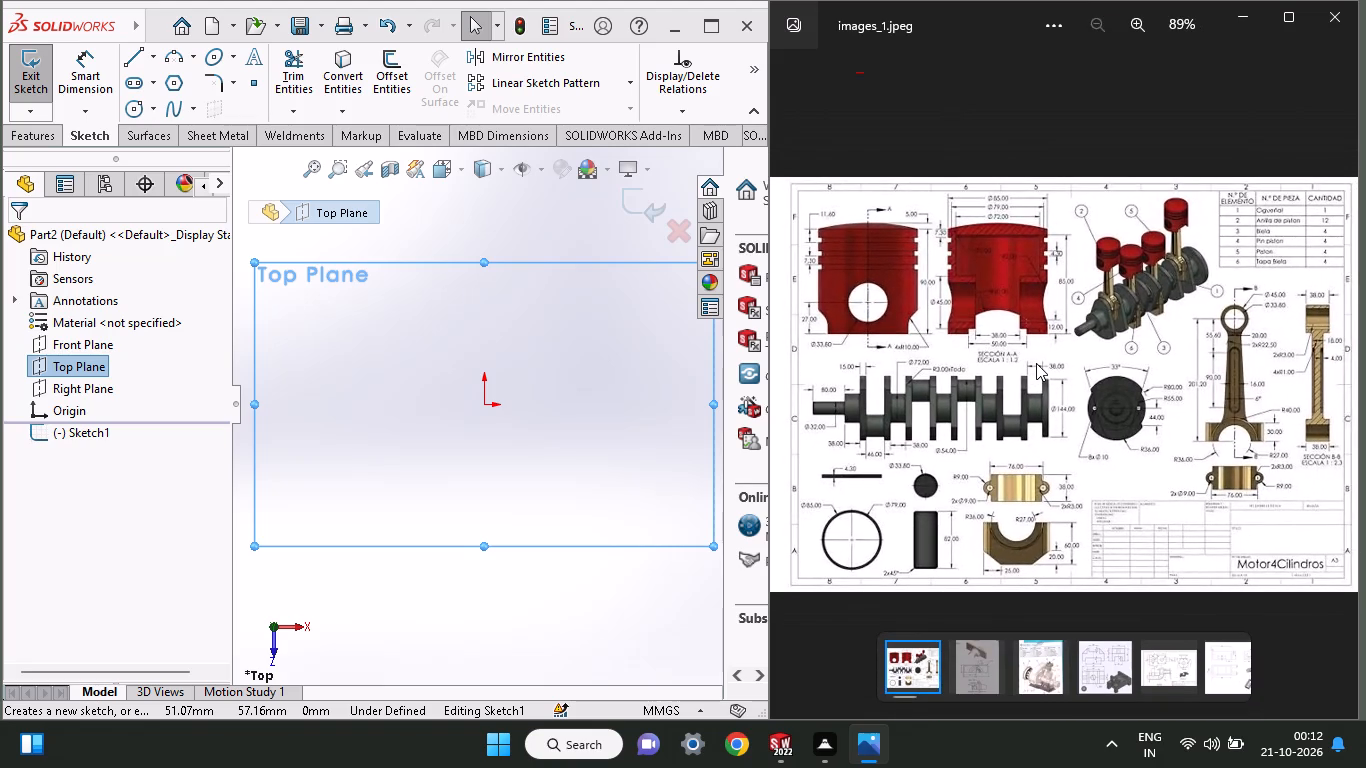
{"action": "scroll", "coordinate": [1036, 363], "scroll_direction": "down", "scroll_amount": 1, "text": "ctrl"}
{"action": "scroll", "coordinate": [860, 553], "scroll_direction": "up", "scroll_amount": 2, "text": "ctrl"}
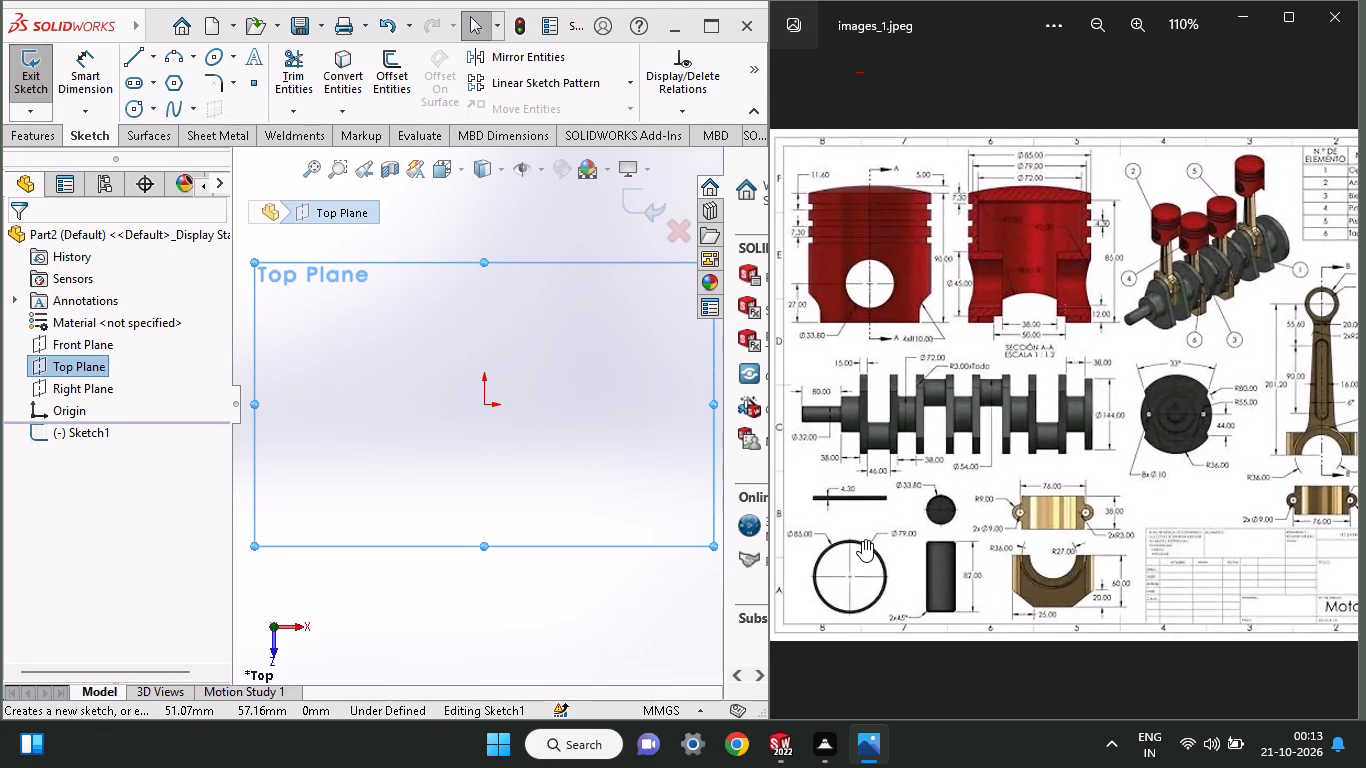
{"action": "scroll", "coordinate": [852, 314], "scroll_direction": "up", "scroll_amount": 2, "text": "ctrl"}
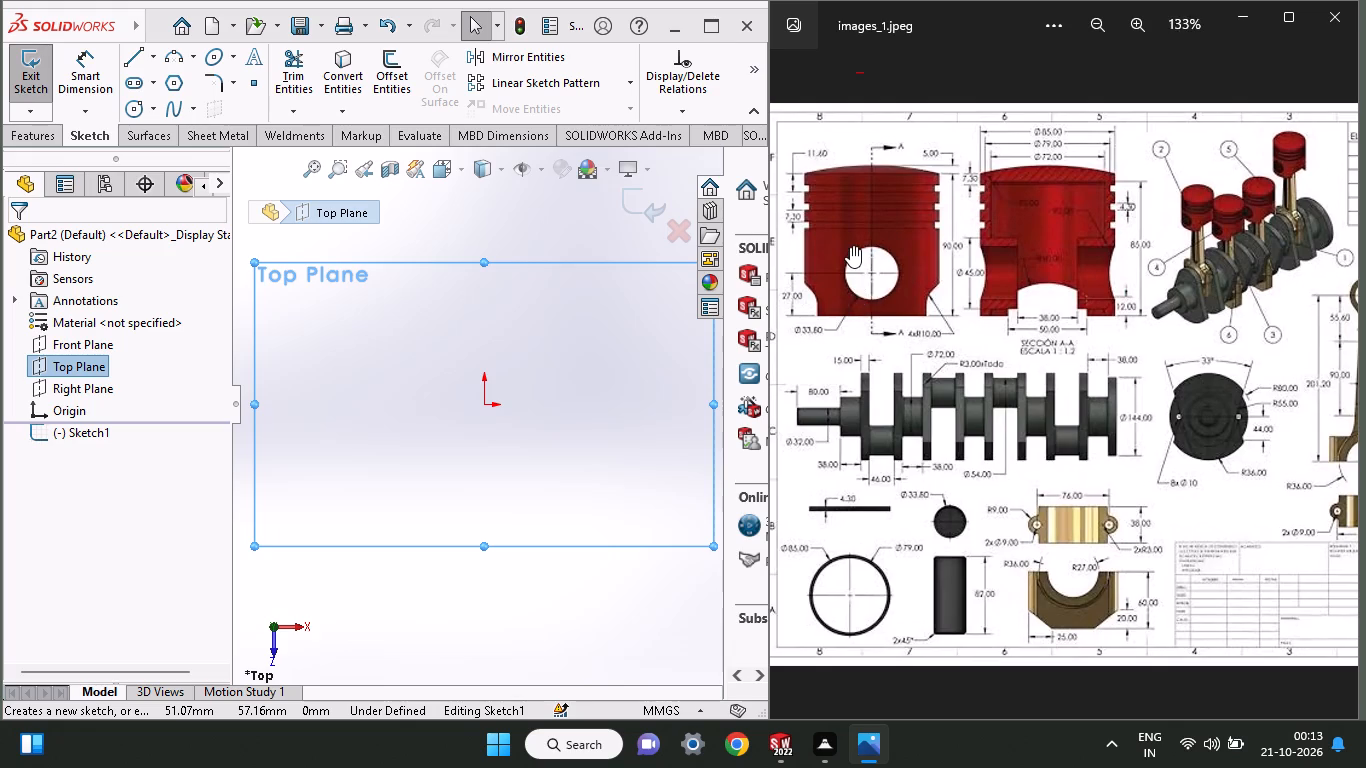
{"action": "scroll", "coordinate": [850, 246], "scroll_direction": "up", "scroll_amount": 3, "text": "ctrl"}
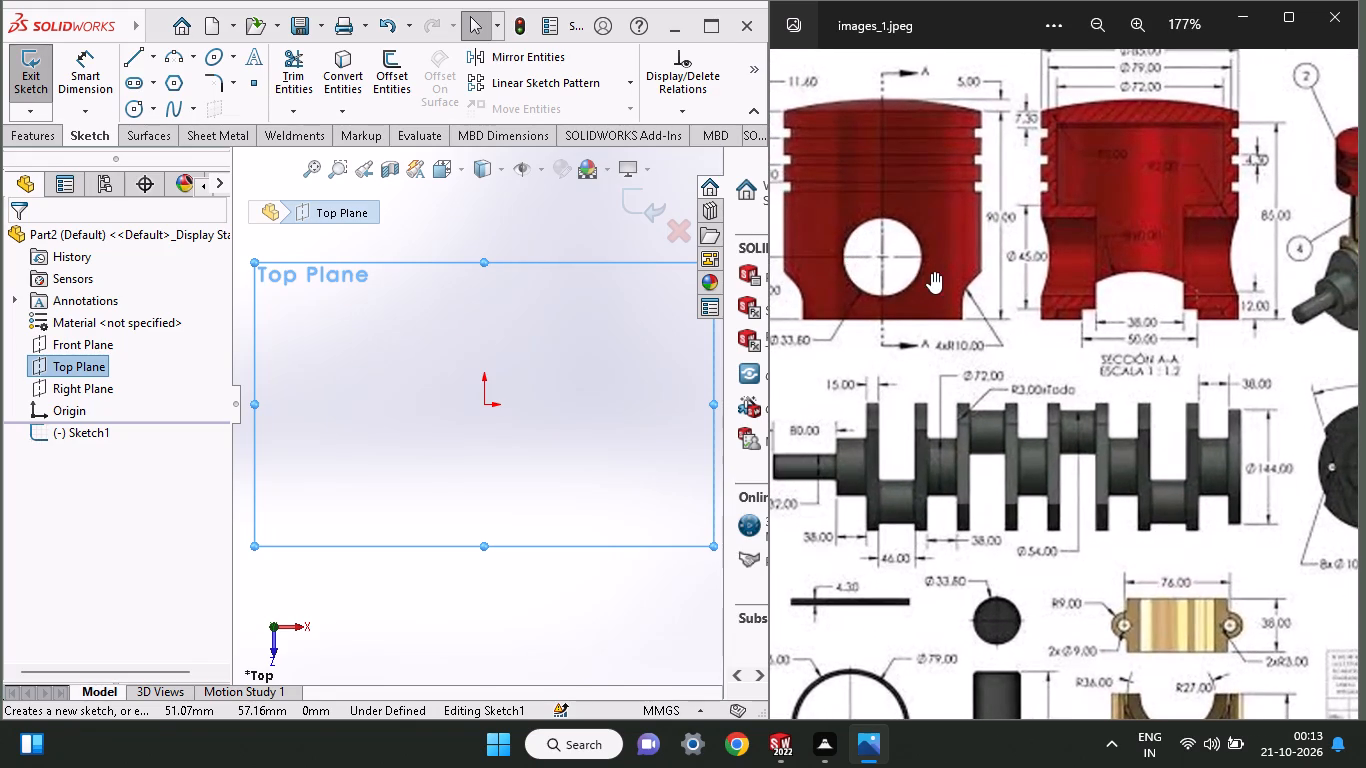
{"action": "scroll", "coordinate": [910, 261], "scroll_direction": "up", "scroll_amount": 3, "text": "ctrl"}
{"action": "scroll", "coordinate": [910, 261], "scroll_direction": "down", "scroll_amount": 4, "text": "ctrl"}
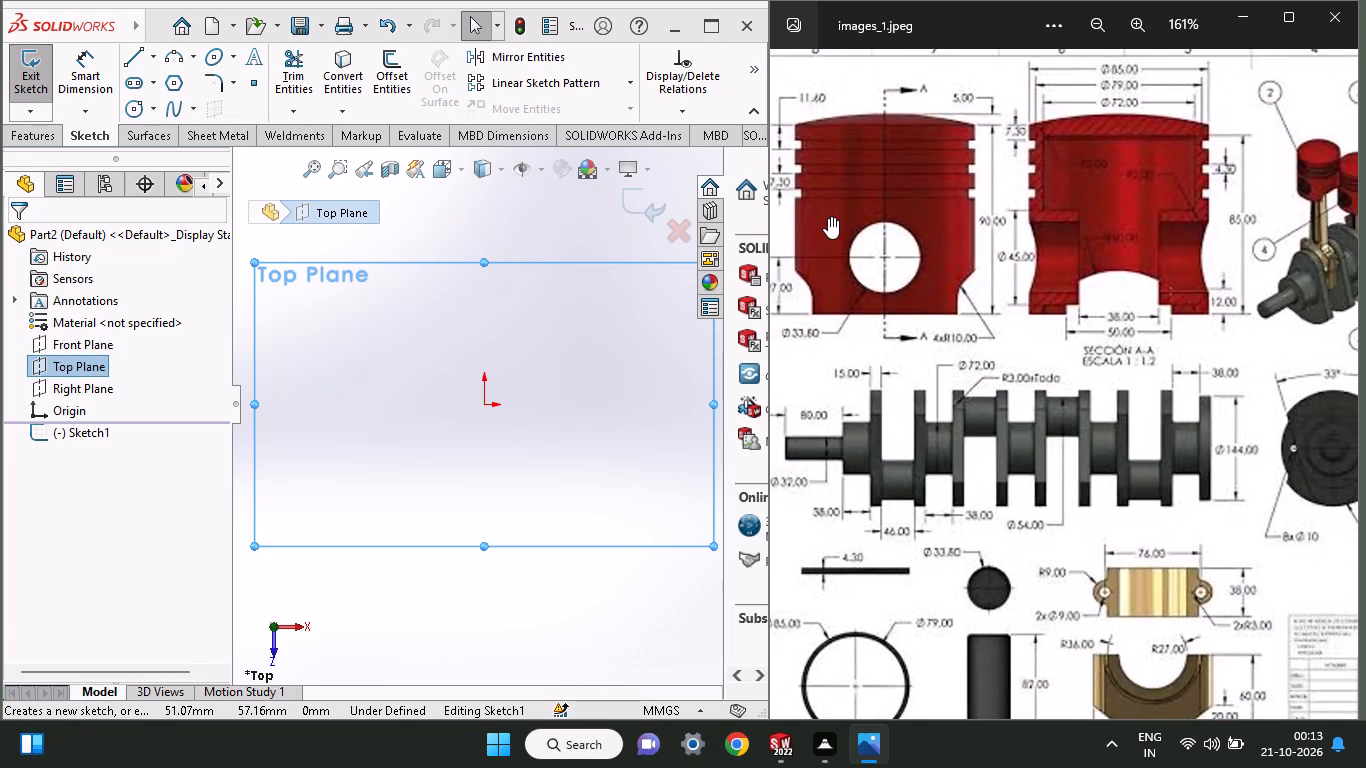
{"action": "scroll", "coordinate": [795, 191], "scroll_direction": "up", "scroll_amount": 1, "text": "ctrl"}
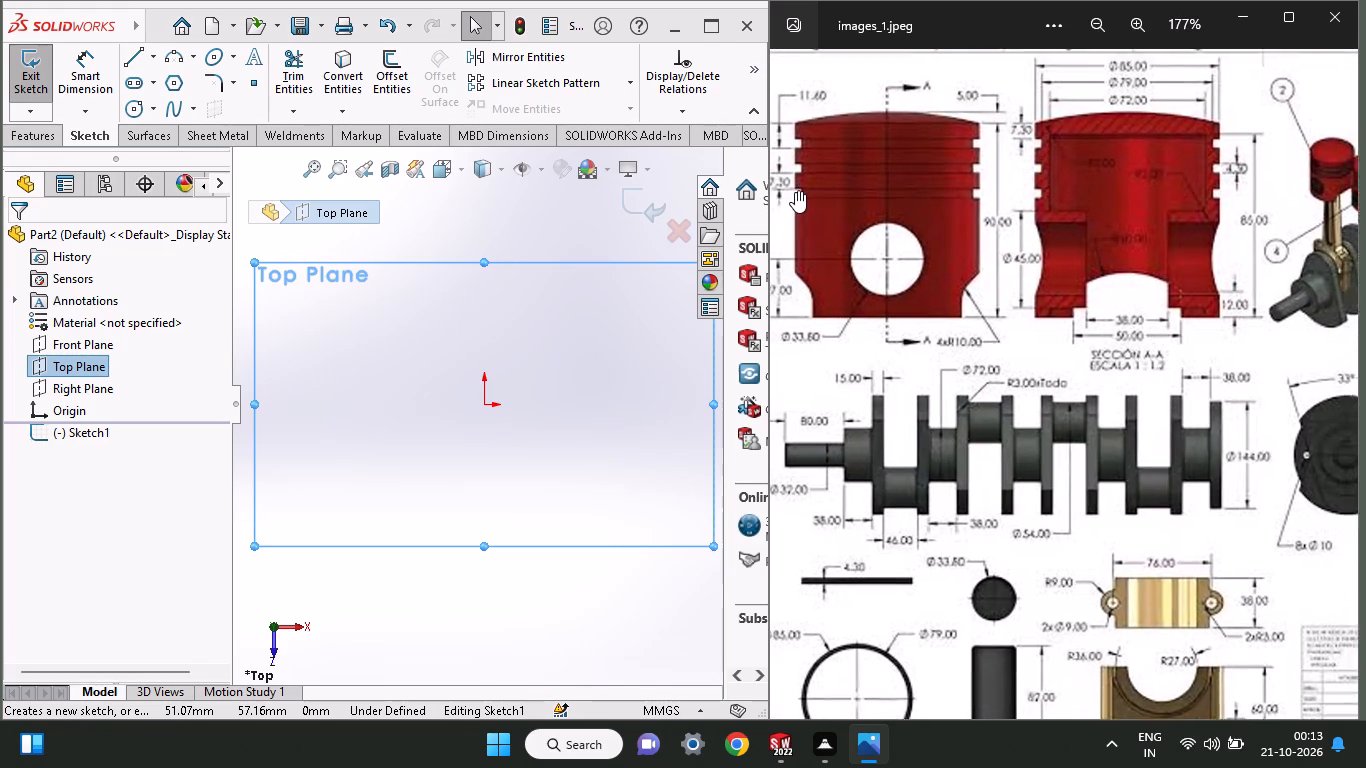
{"action": "scroll", "coordinate": [828, 196], "scroll_direction": "down", "scroll_amount": 1, "text": "ctrl"}
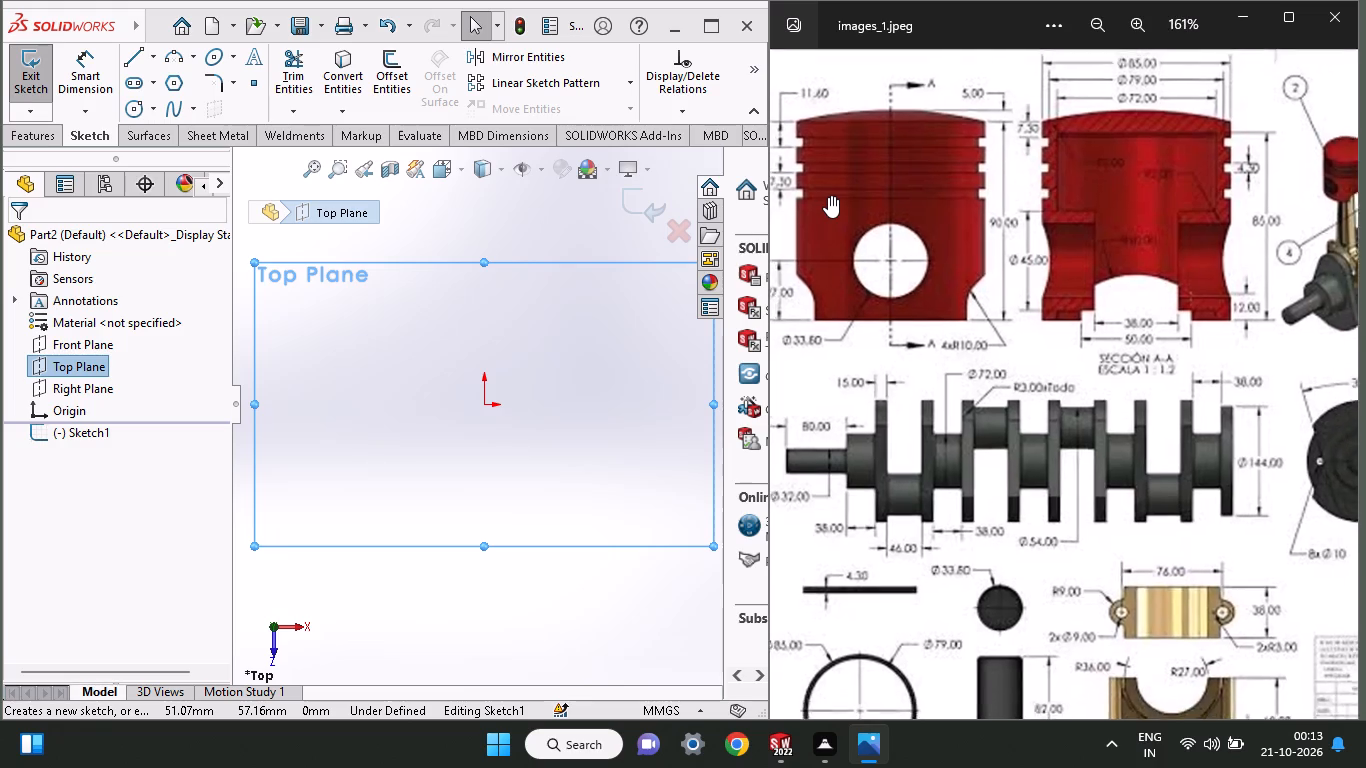
{"action": "scroll", "coordinate": [828, 196], "scroll_direction": "down", "scroll_amount": 1, "text": "ctrl"}
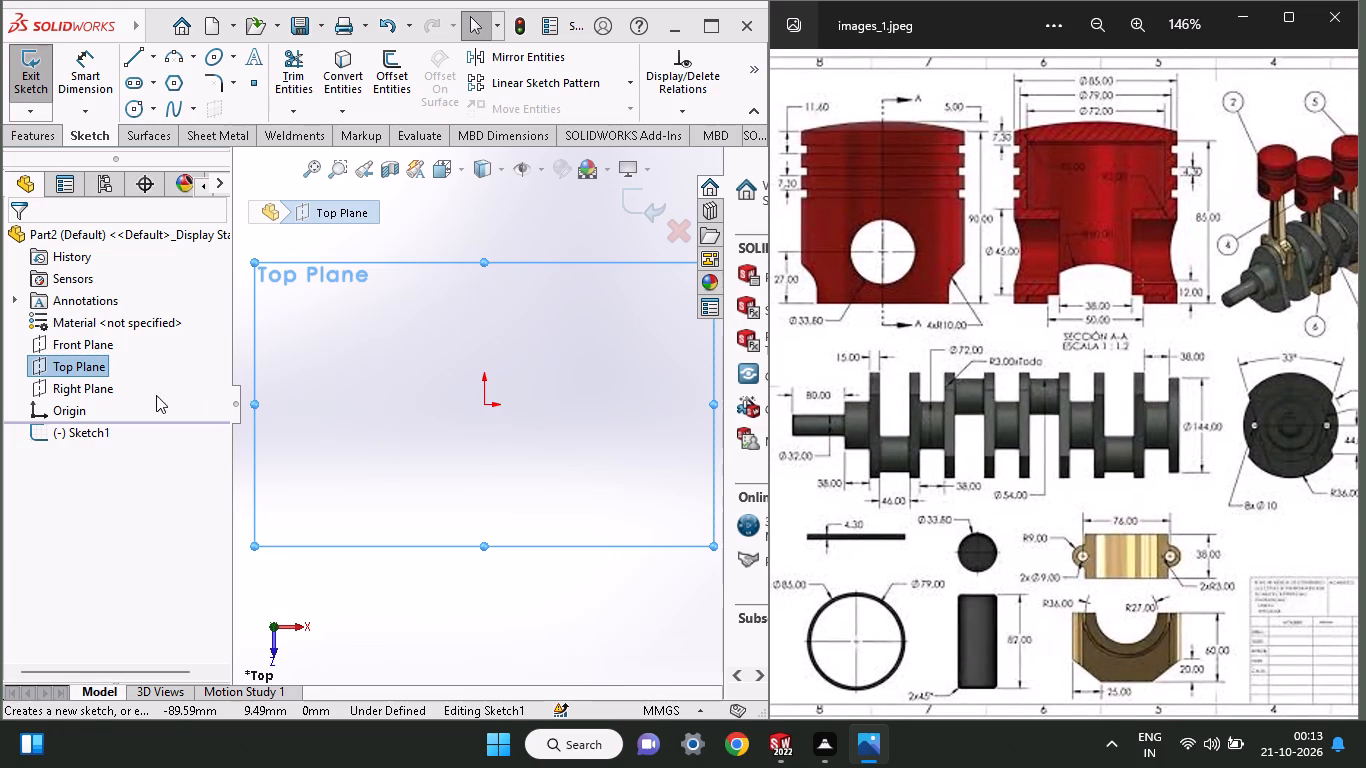
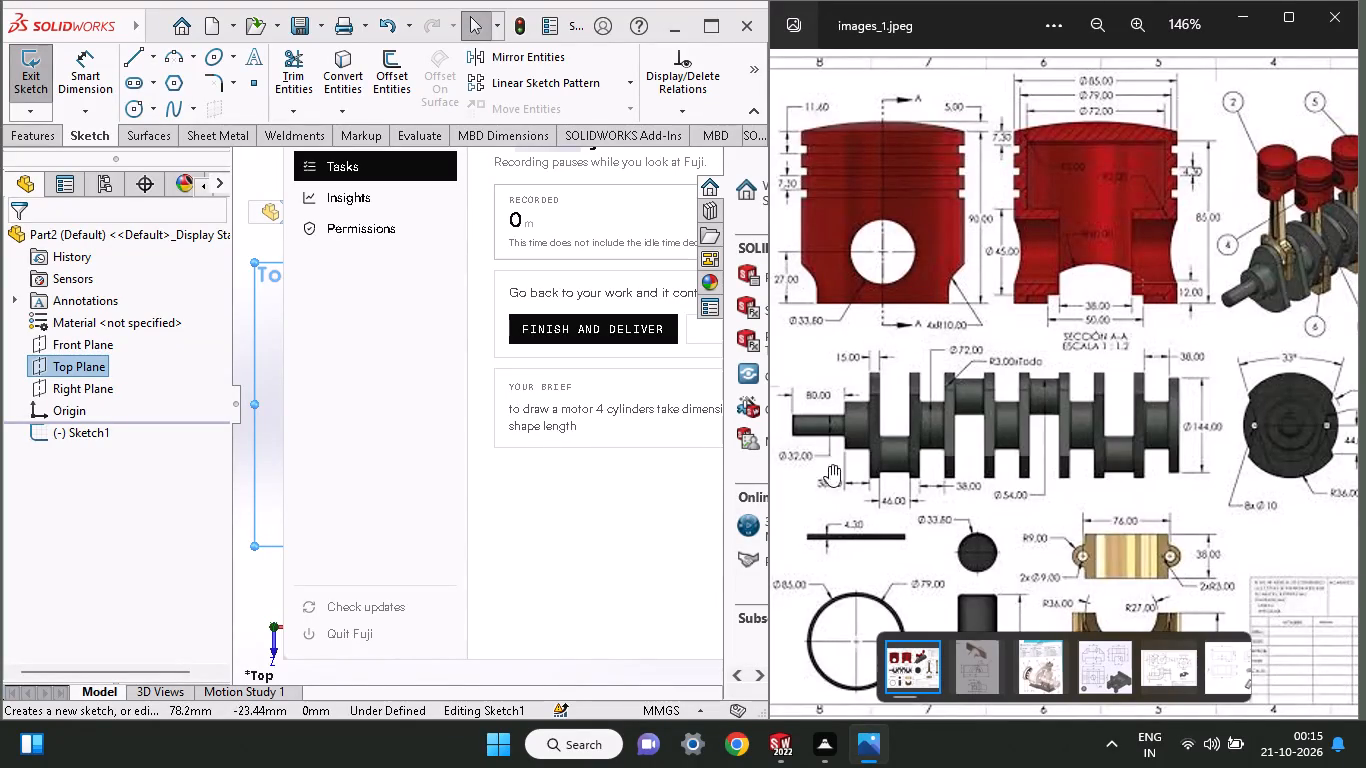
Return from the reference drawing to the open Top Plane sketch in SOLIDWORKS.
{"action": "left_click", "coordinate": [636, 548]}
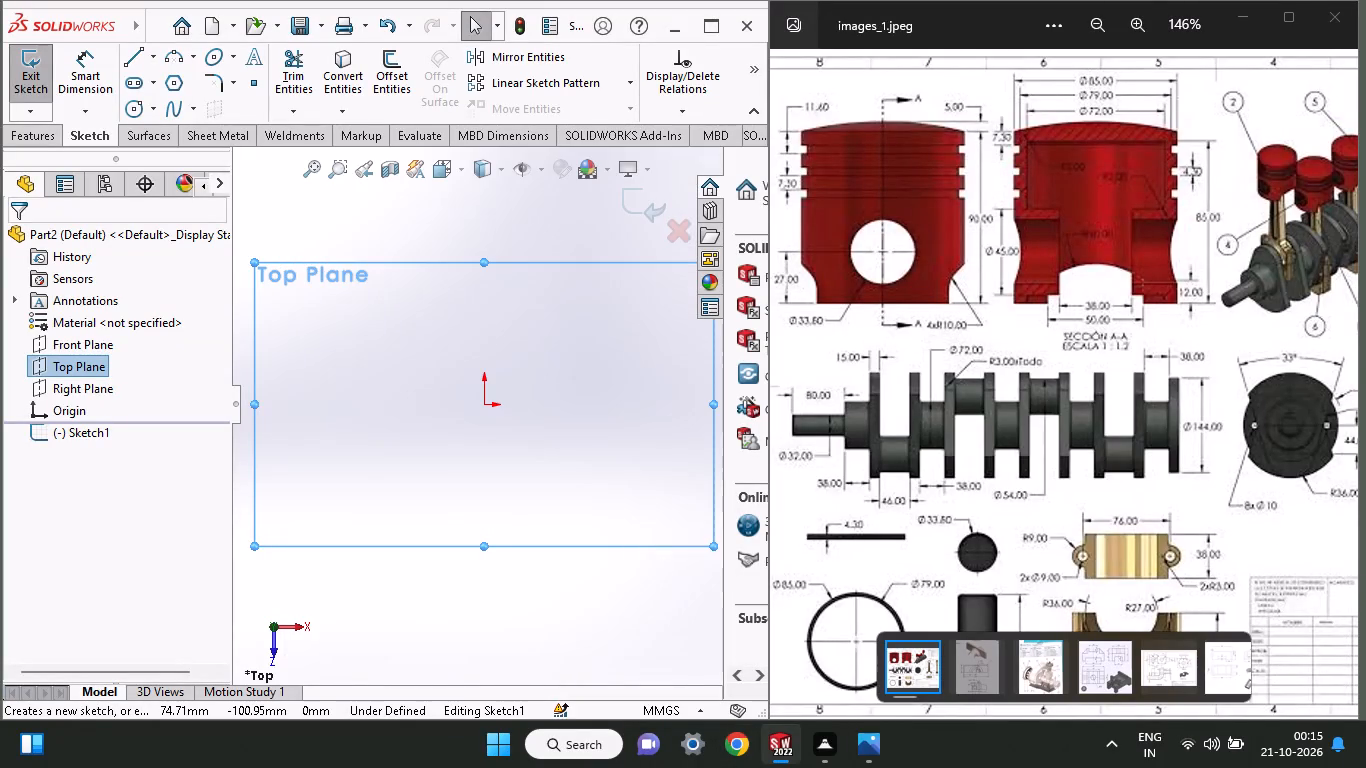
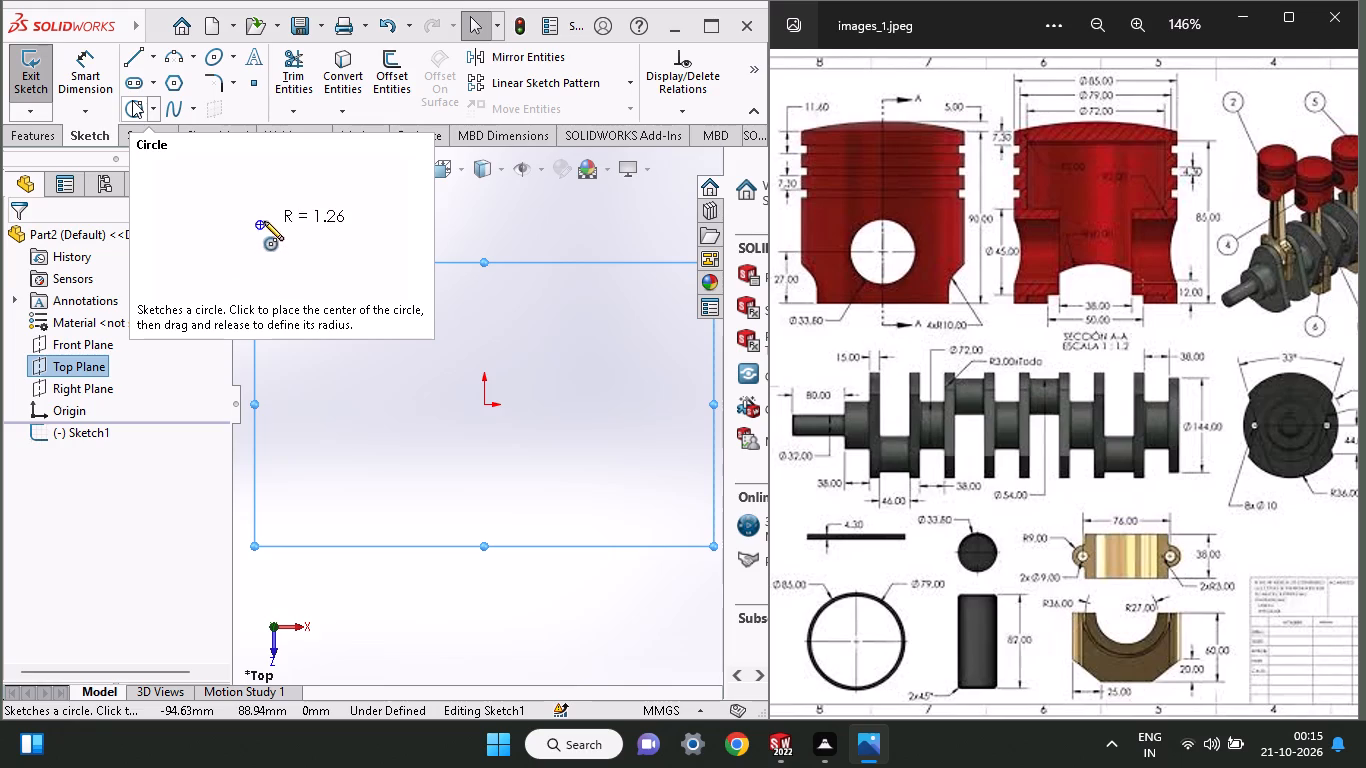
Leave the empty Top Plane sketch and start a new sketch on the Front Plane.
{"action": "left_click", "coordinate": [70, 344]}
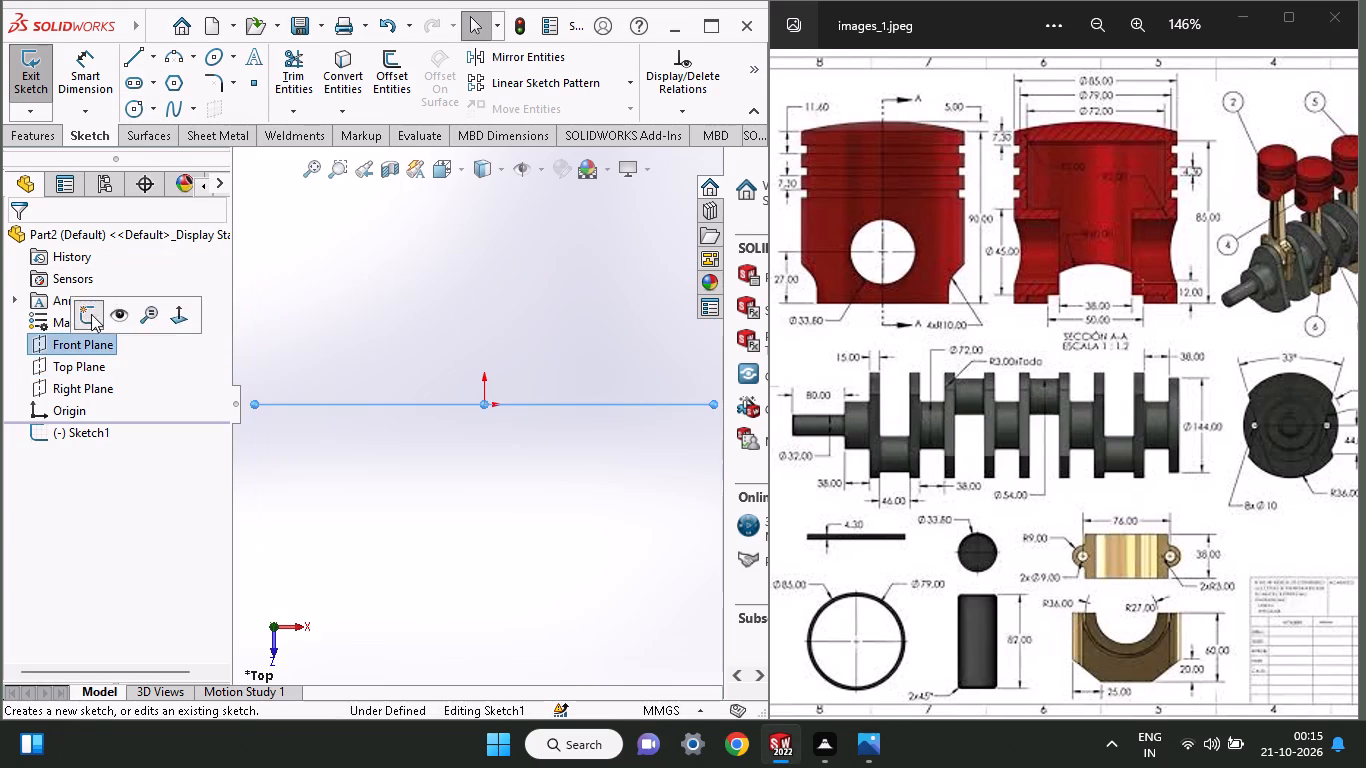
{"action": "left_click", "coordinate": [92, 311]}
{"action": "left_click", "coordinate": [81, 340]}
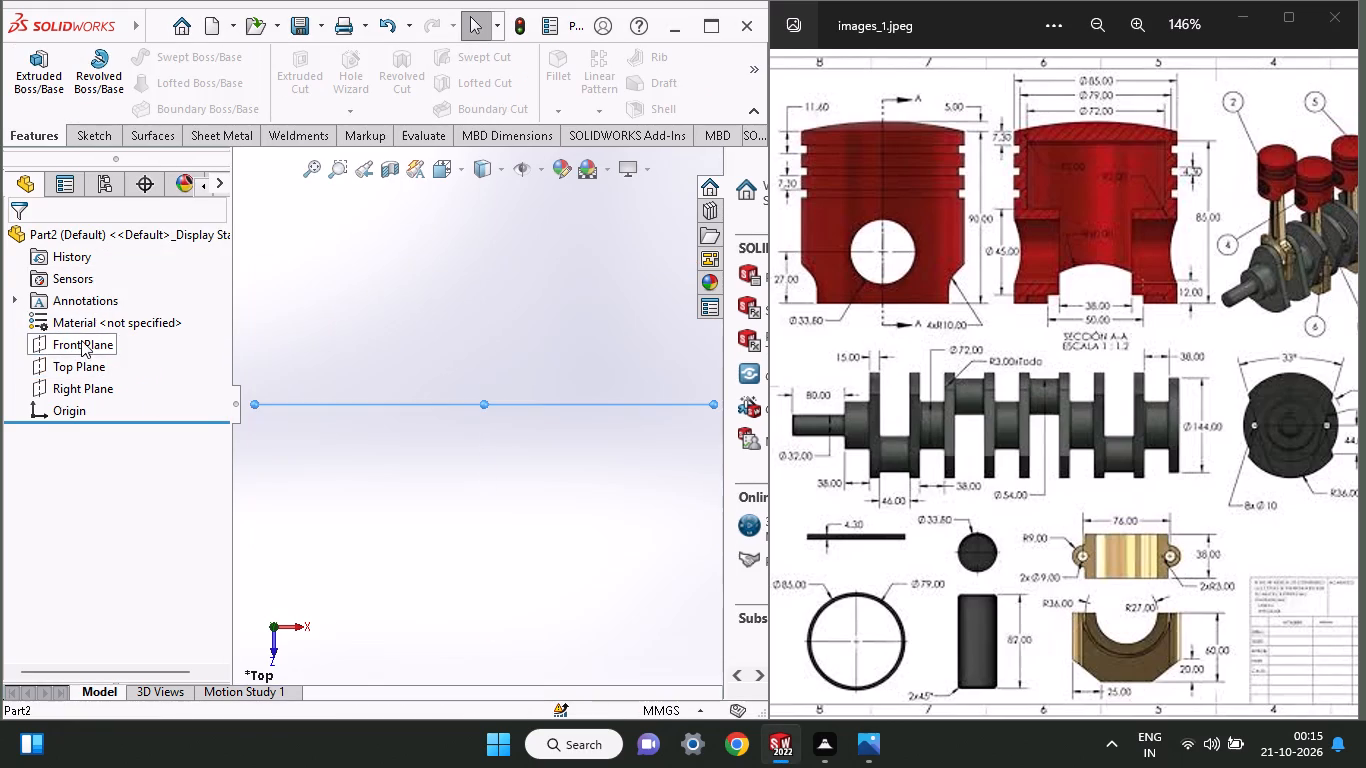
{"action": "left_click", "coordinate": [98, 302]}
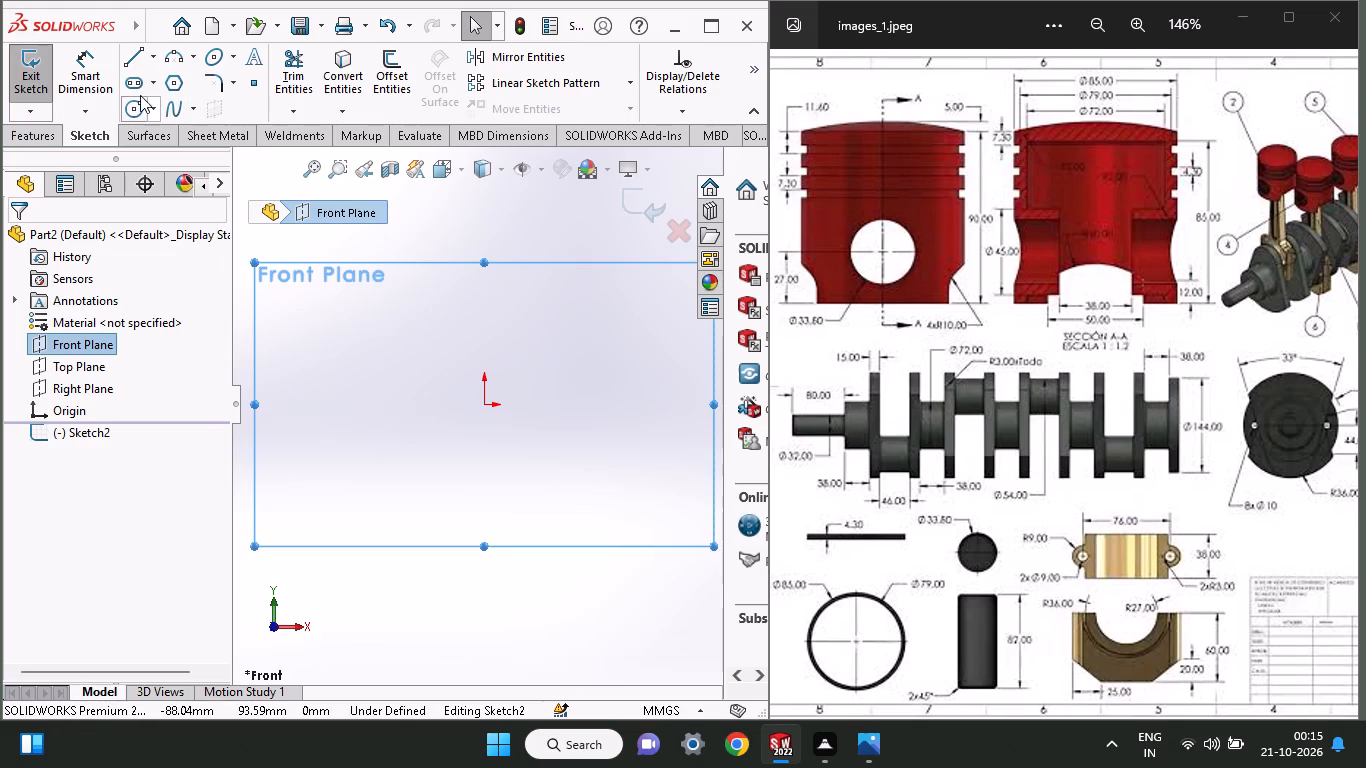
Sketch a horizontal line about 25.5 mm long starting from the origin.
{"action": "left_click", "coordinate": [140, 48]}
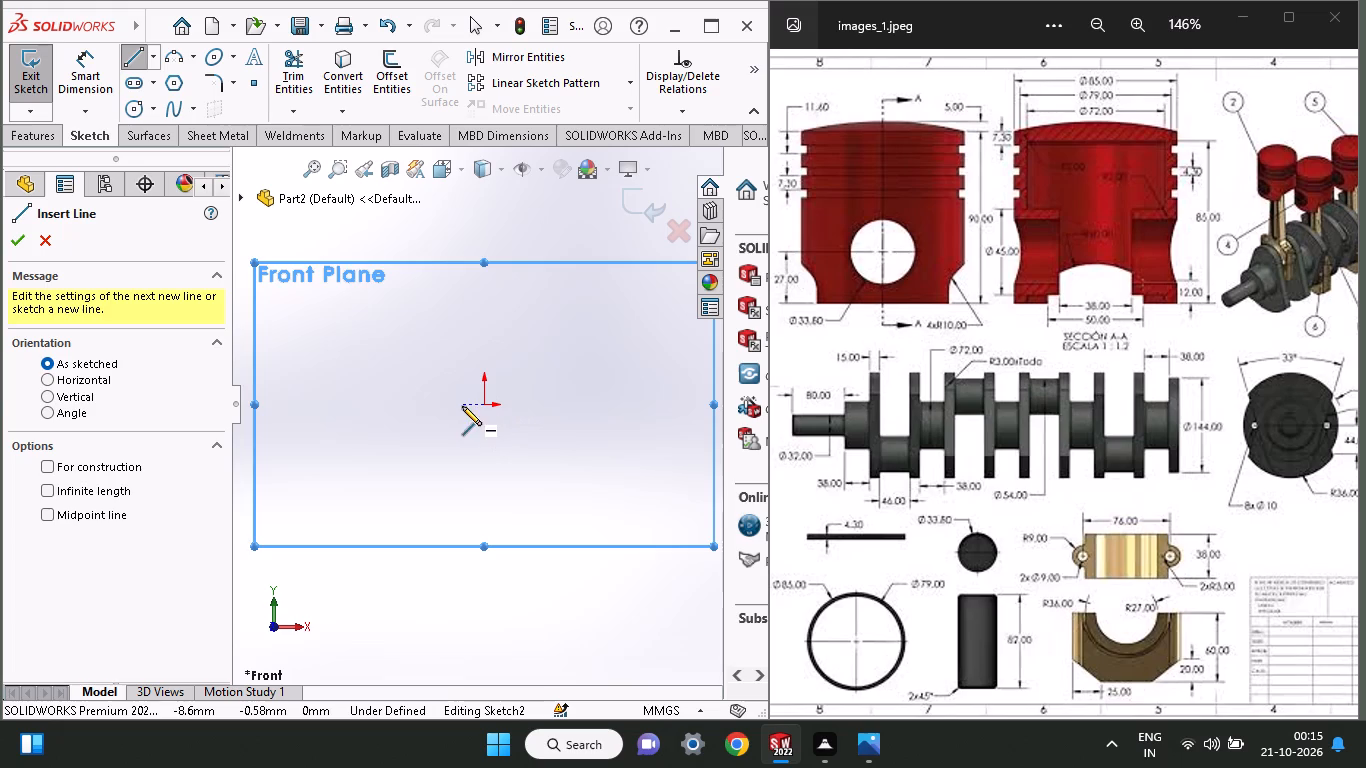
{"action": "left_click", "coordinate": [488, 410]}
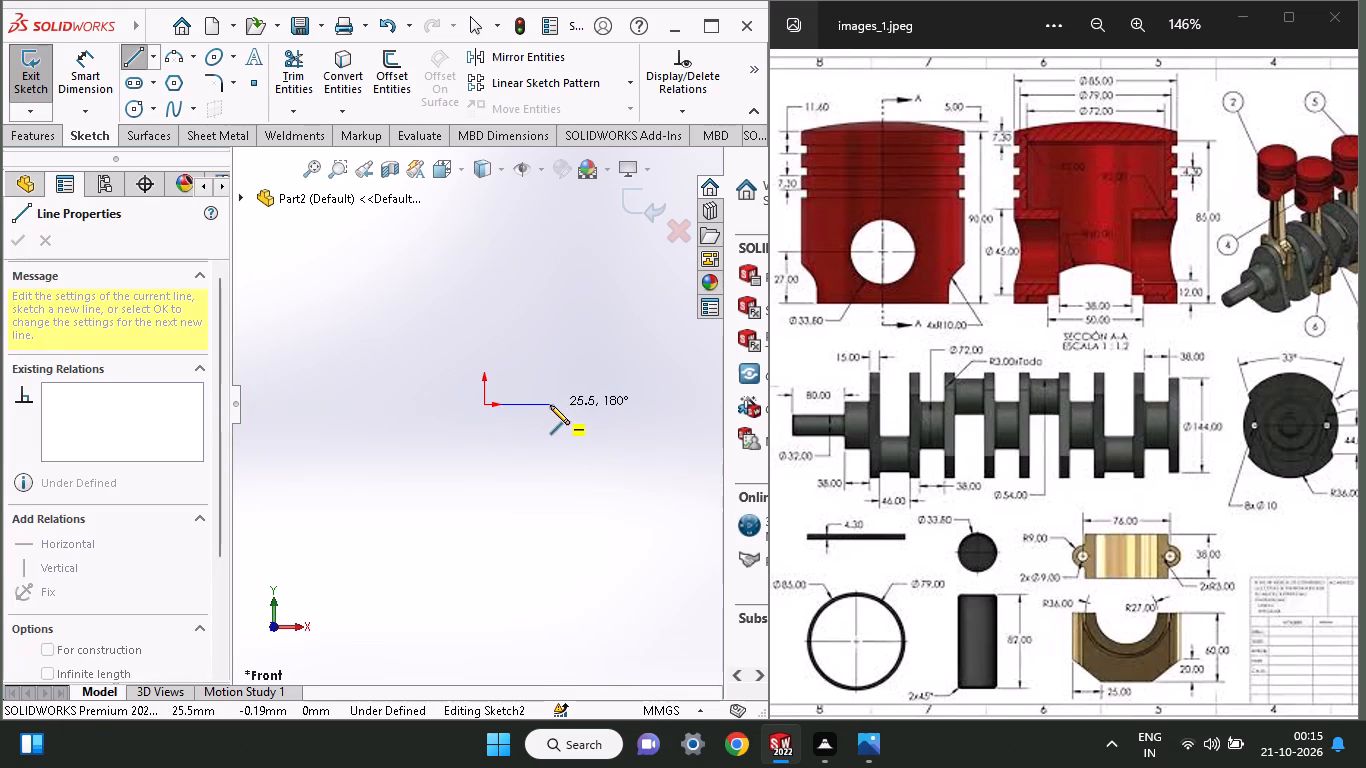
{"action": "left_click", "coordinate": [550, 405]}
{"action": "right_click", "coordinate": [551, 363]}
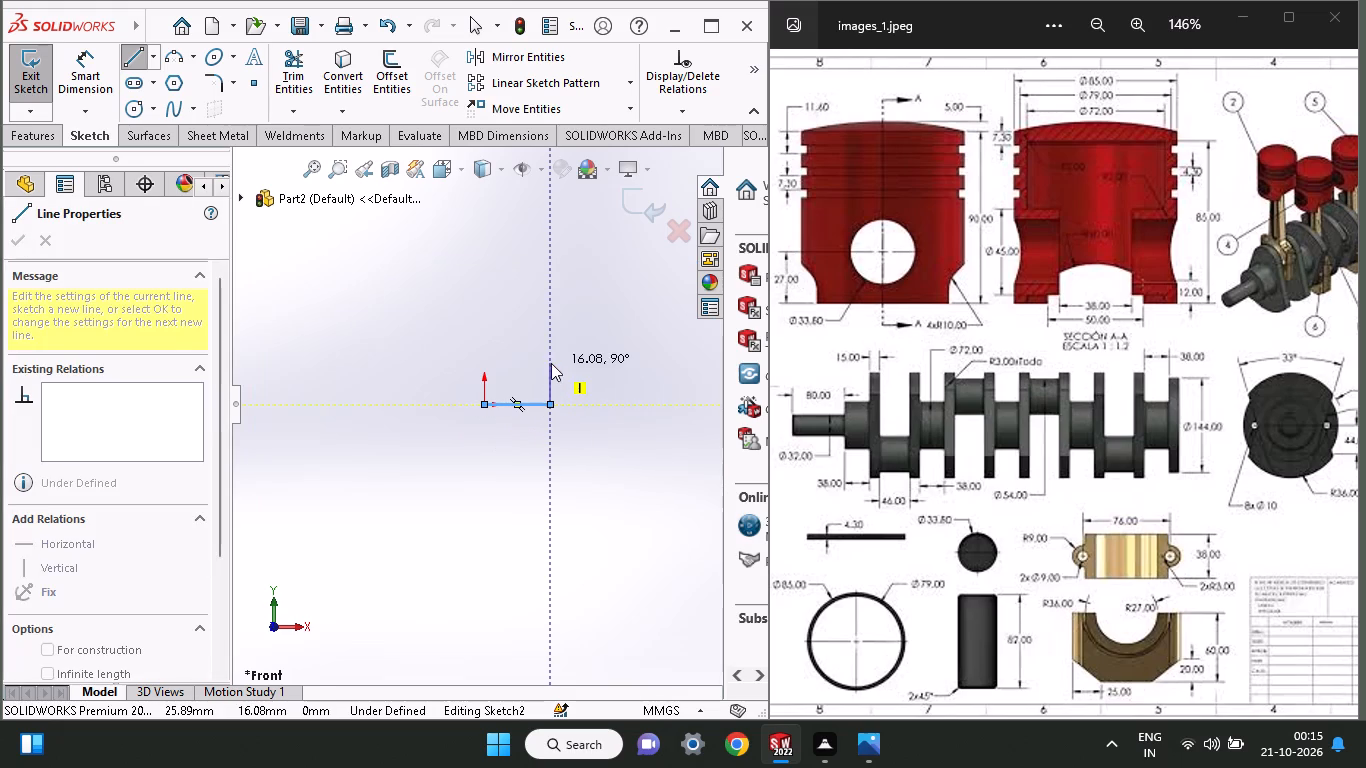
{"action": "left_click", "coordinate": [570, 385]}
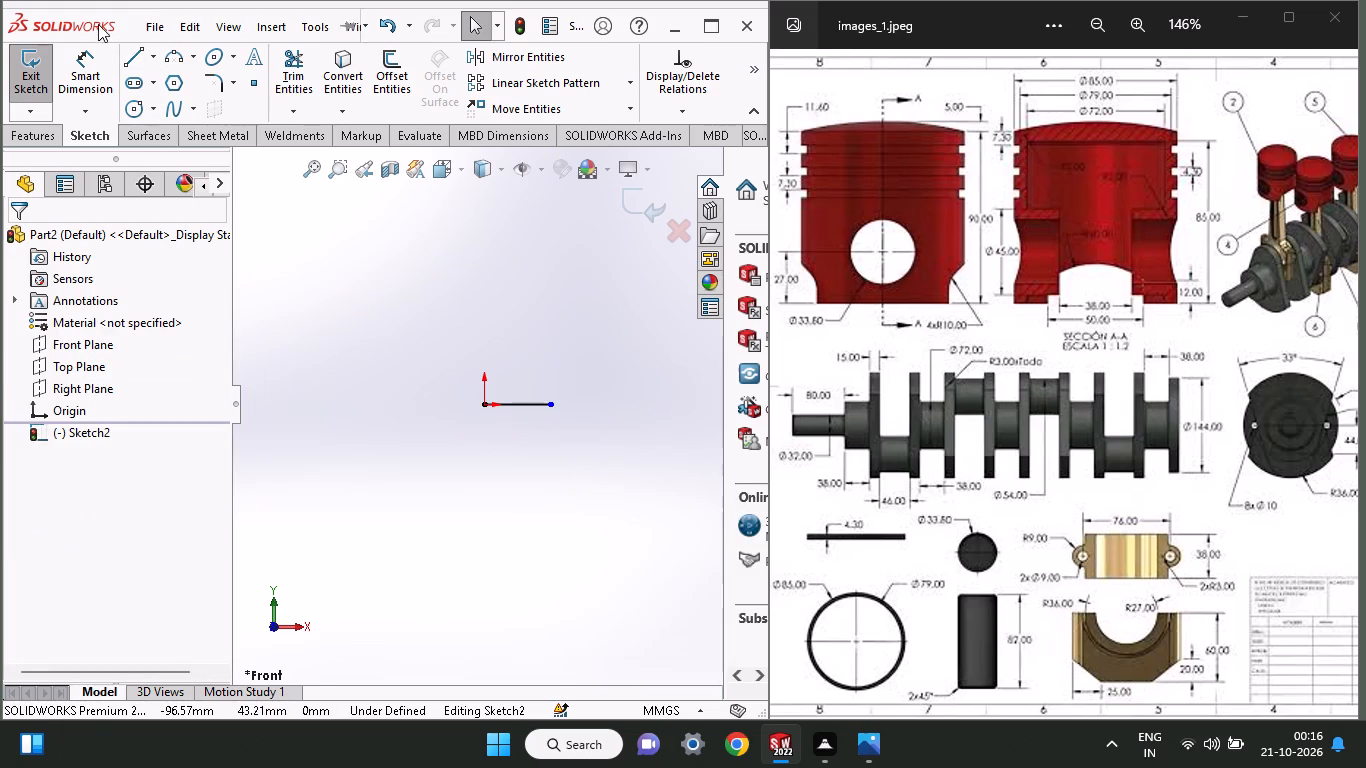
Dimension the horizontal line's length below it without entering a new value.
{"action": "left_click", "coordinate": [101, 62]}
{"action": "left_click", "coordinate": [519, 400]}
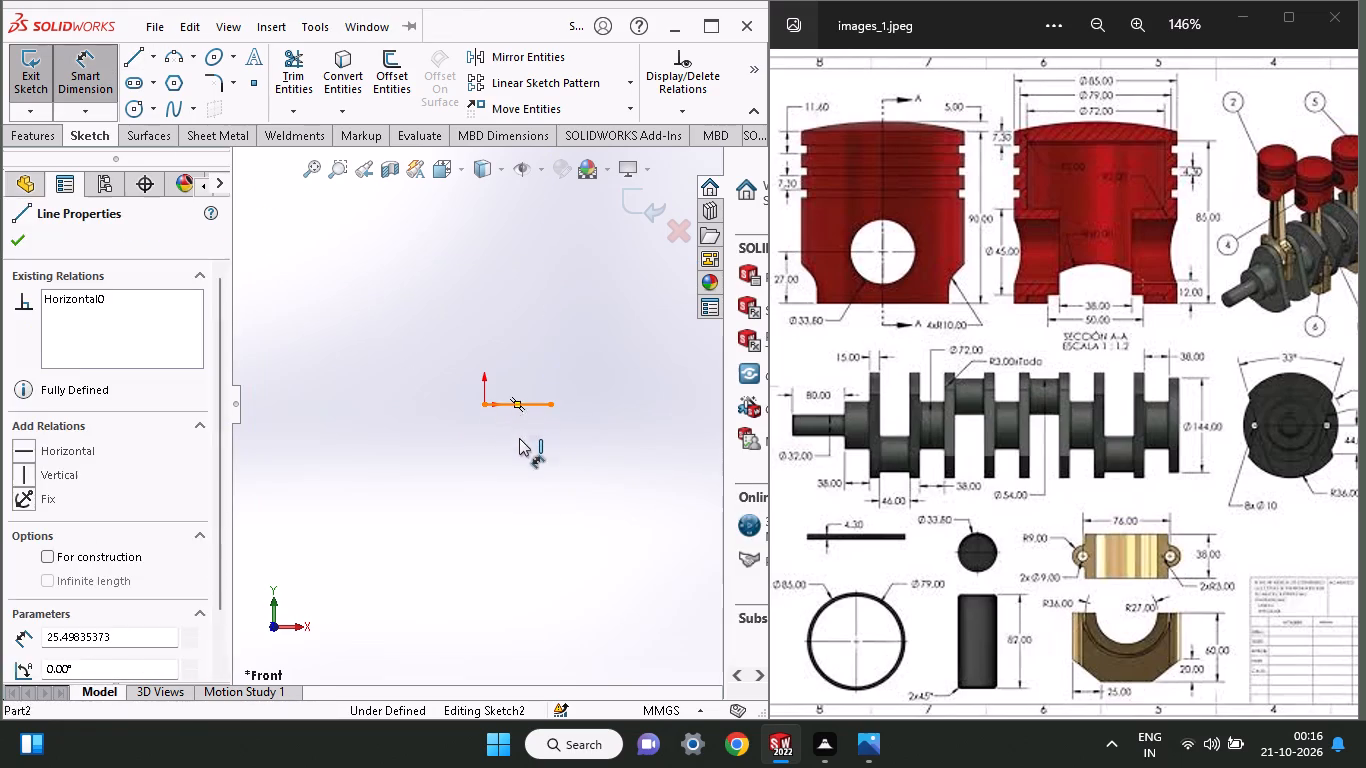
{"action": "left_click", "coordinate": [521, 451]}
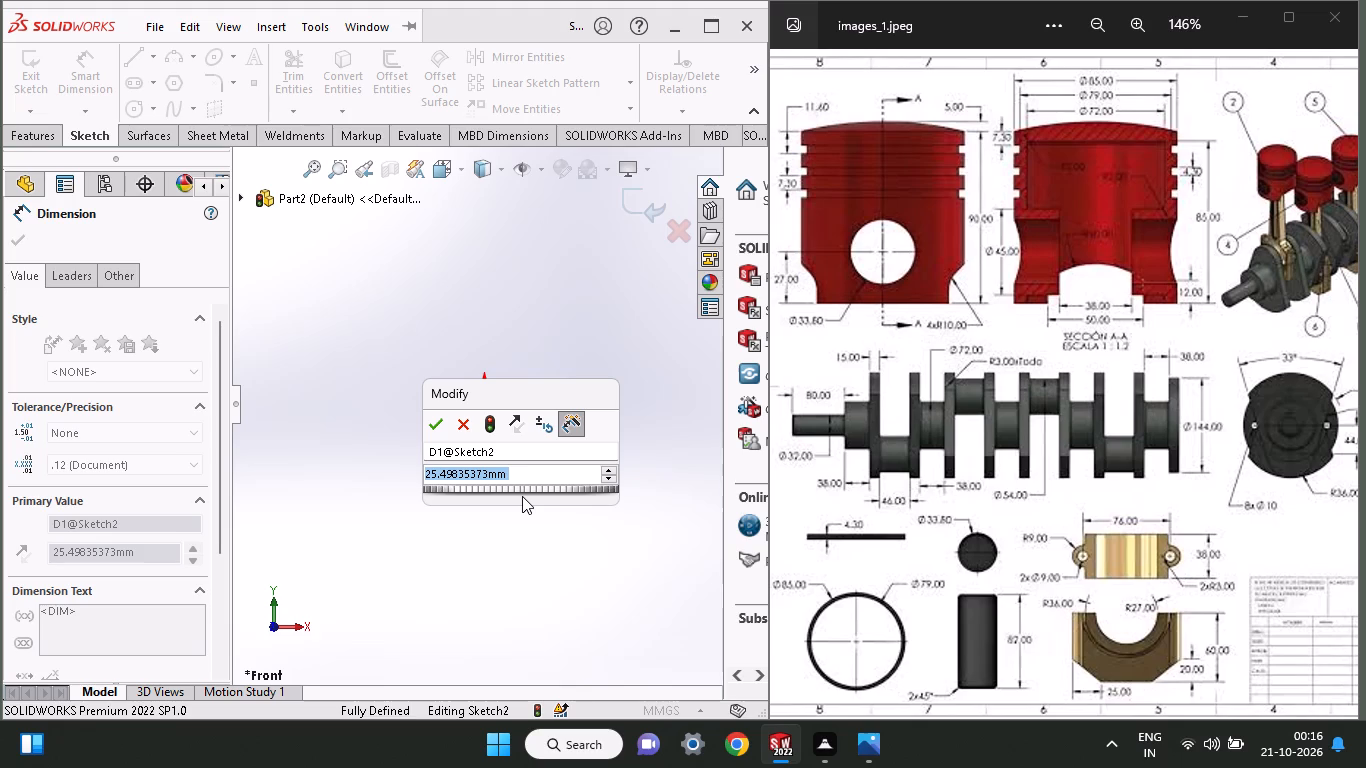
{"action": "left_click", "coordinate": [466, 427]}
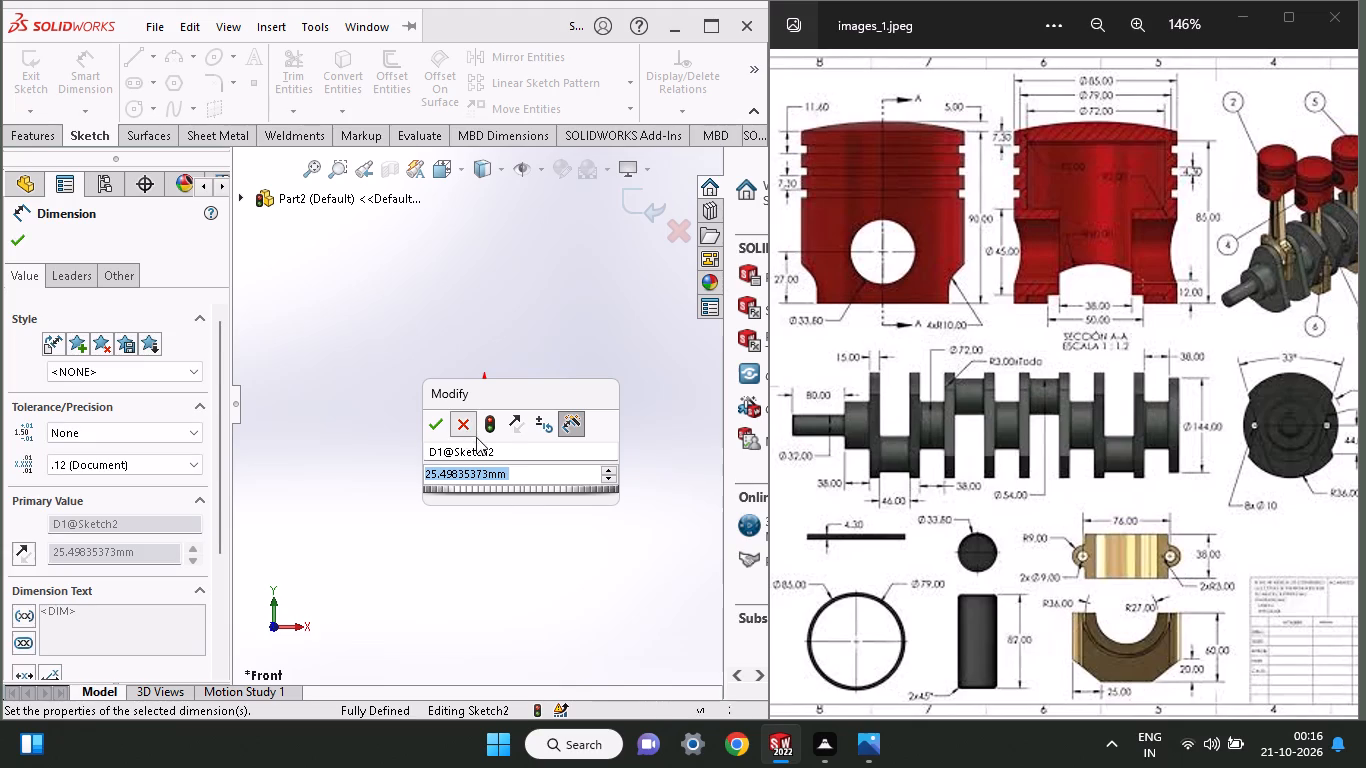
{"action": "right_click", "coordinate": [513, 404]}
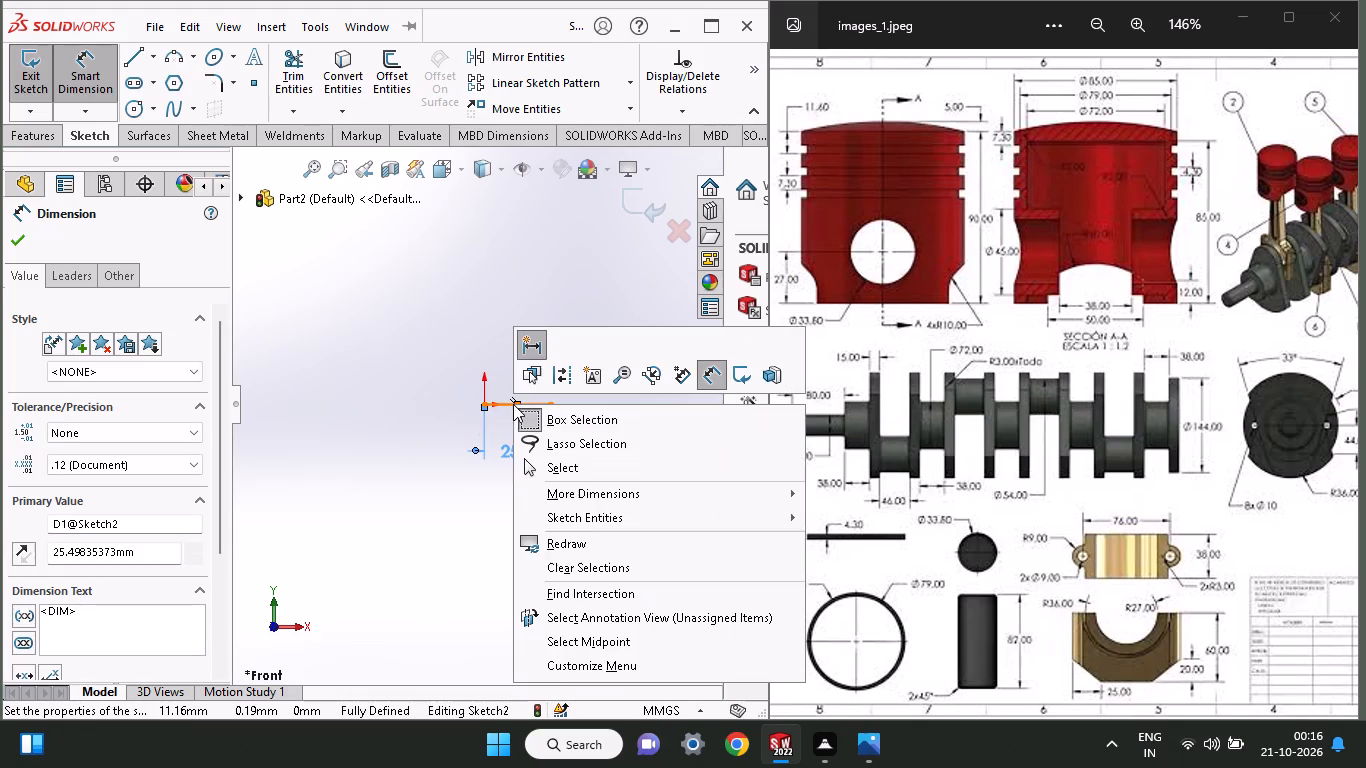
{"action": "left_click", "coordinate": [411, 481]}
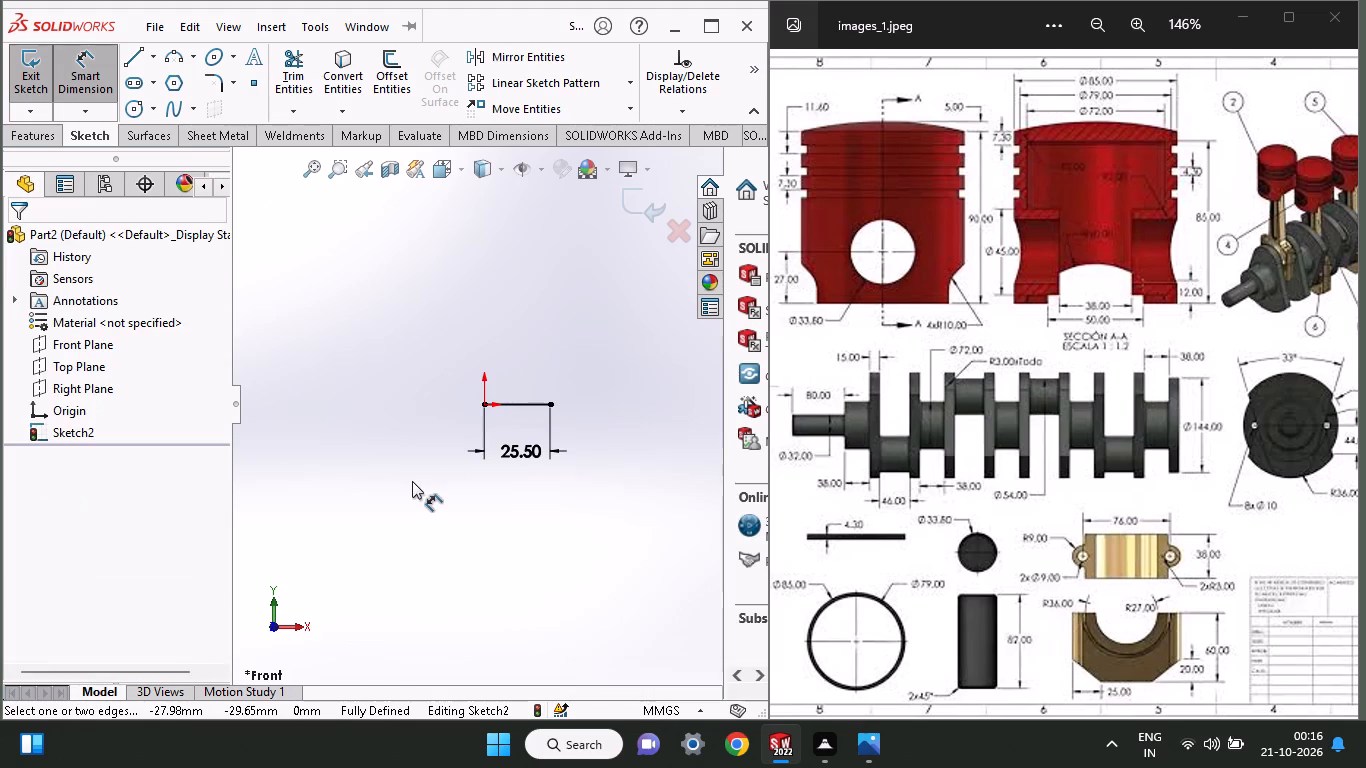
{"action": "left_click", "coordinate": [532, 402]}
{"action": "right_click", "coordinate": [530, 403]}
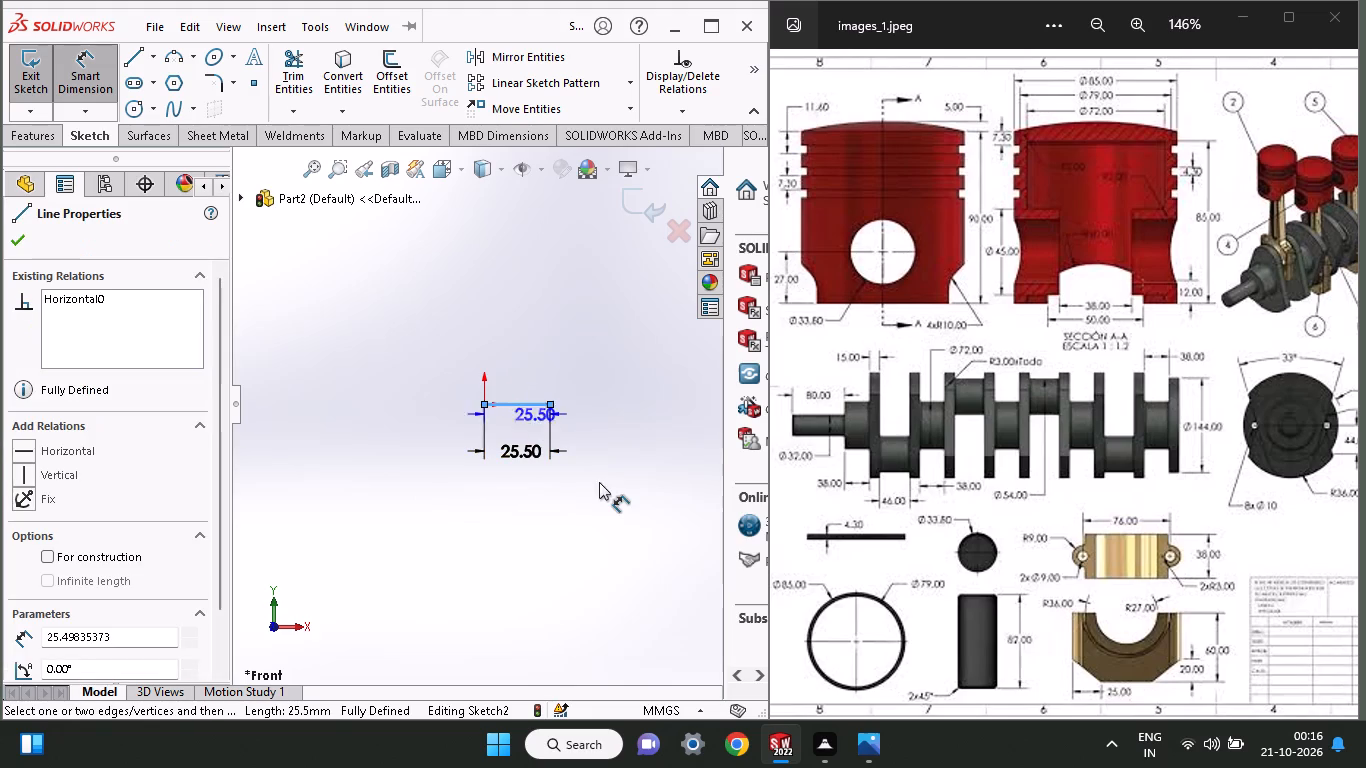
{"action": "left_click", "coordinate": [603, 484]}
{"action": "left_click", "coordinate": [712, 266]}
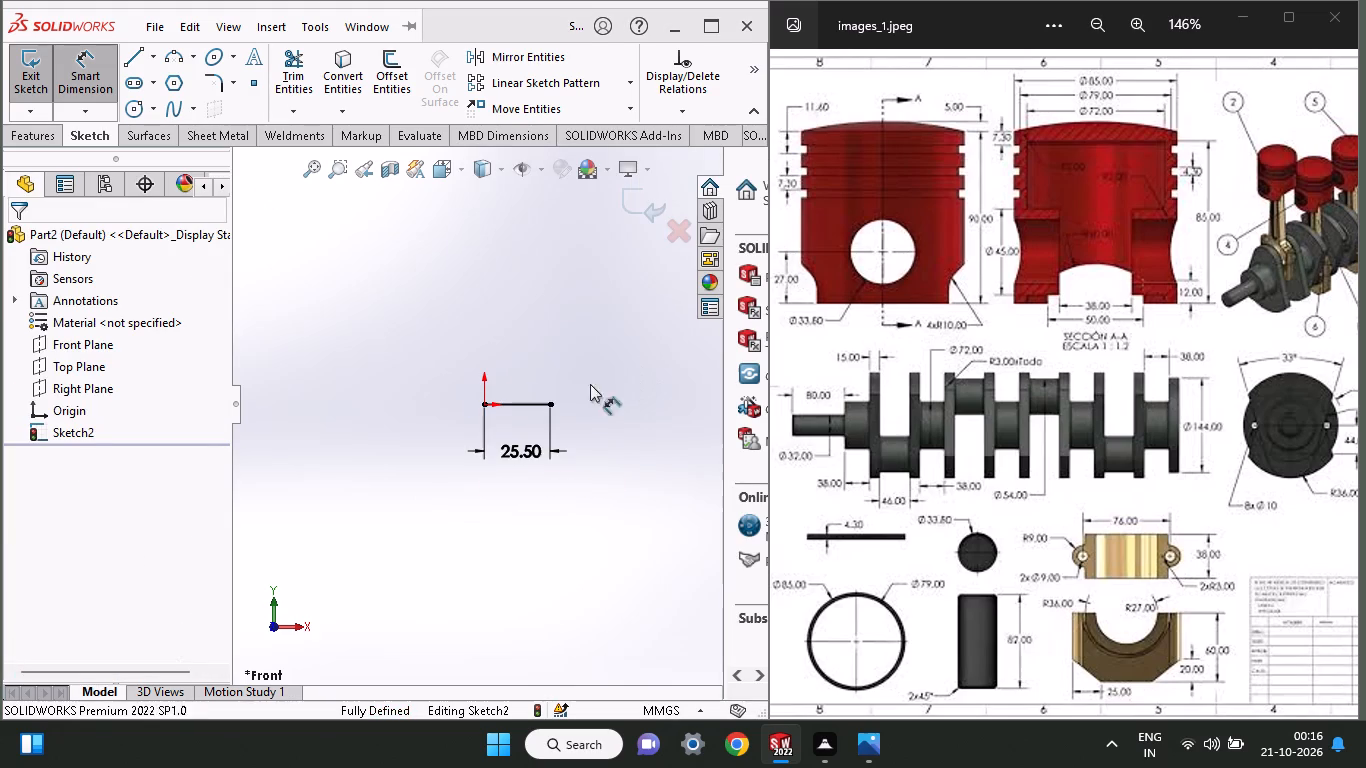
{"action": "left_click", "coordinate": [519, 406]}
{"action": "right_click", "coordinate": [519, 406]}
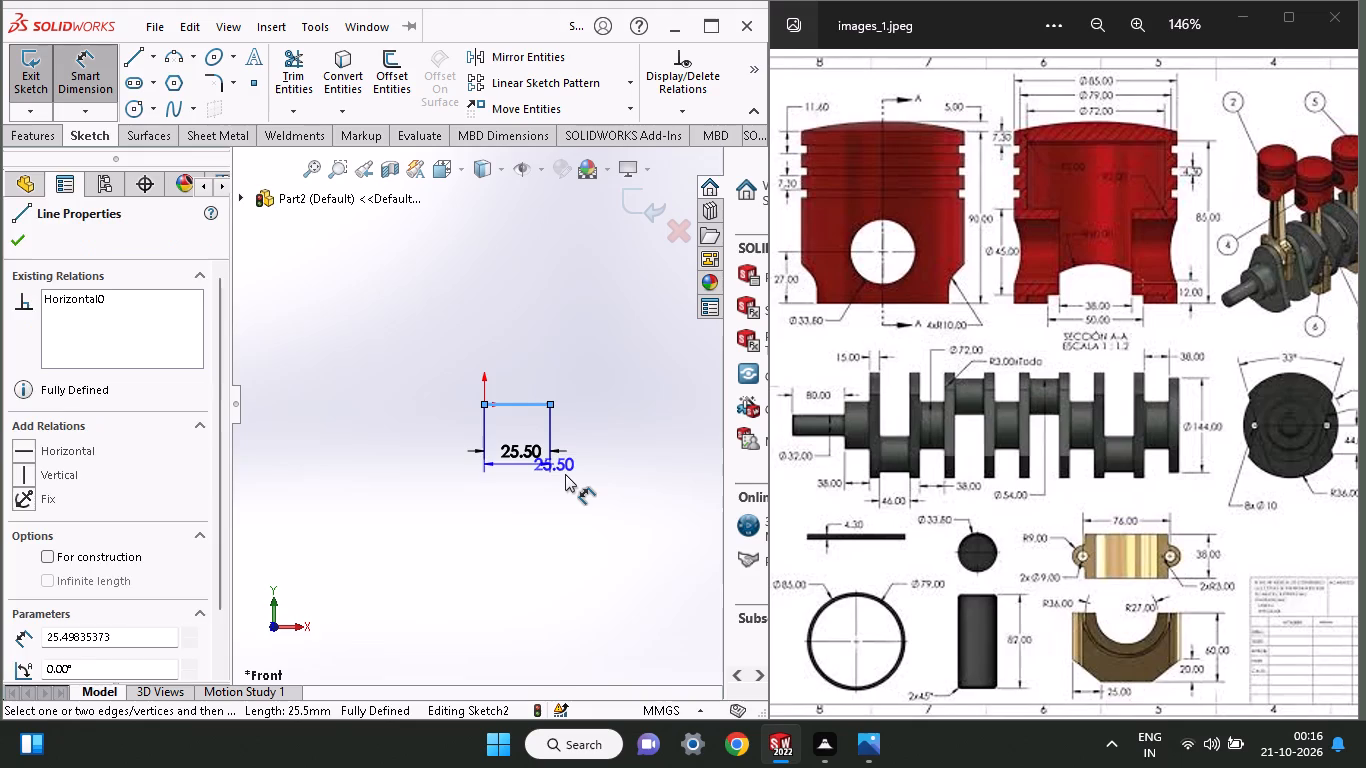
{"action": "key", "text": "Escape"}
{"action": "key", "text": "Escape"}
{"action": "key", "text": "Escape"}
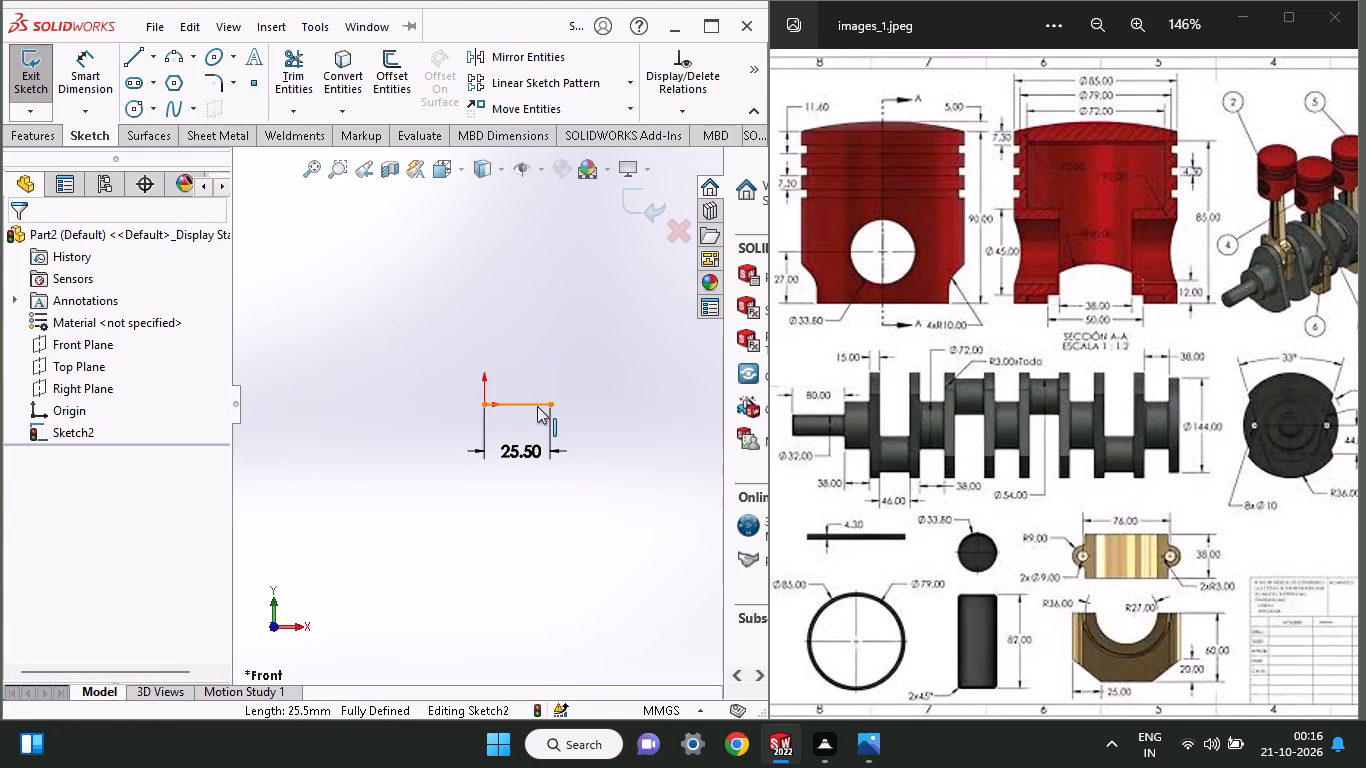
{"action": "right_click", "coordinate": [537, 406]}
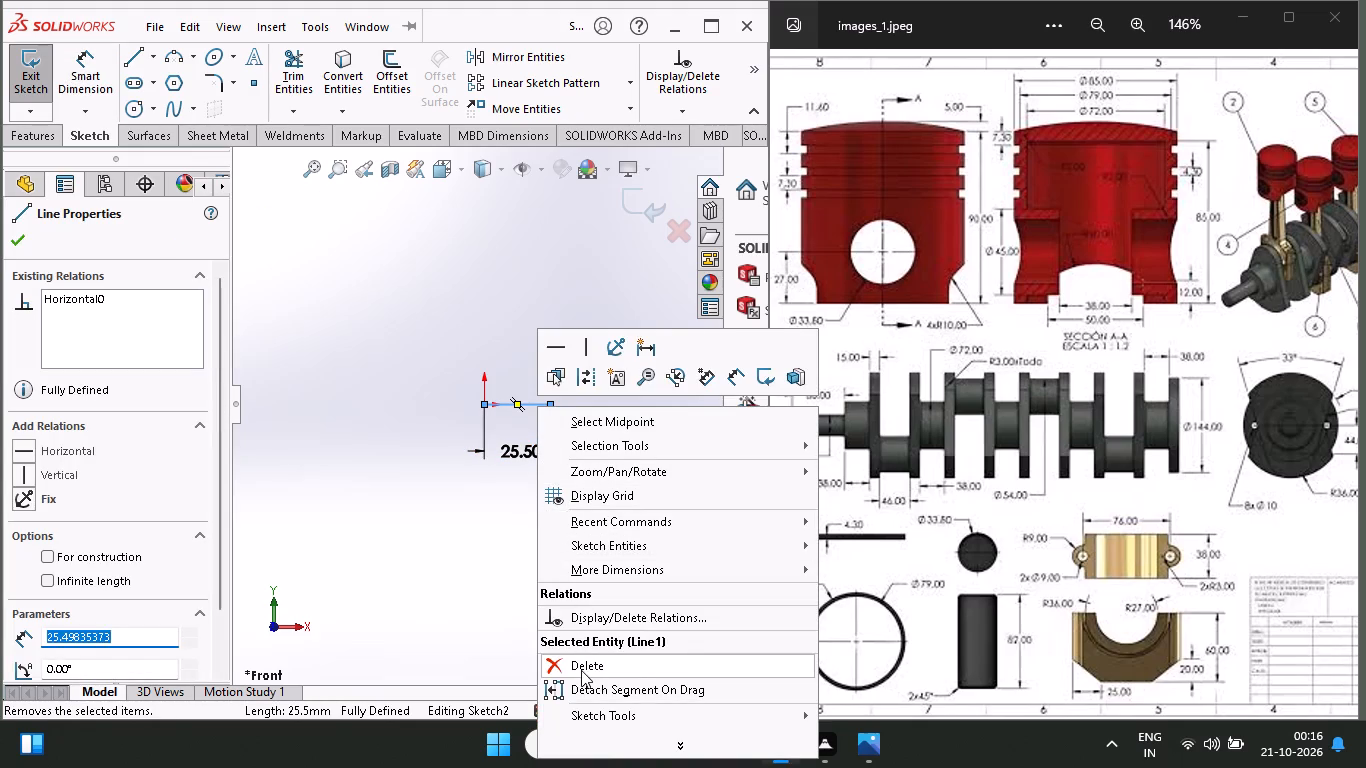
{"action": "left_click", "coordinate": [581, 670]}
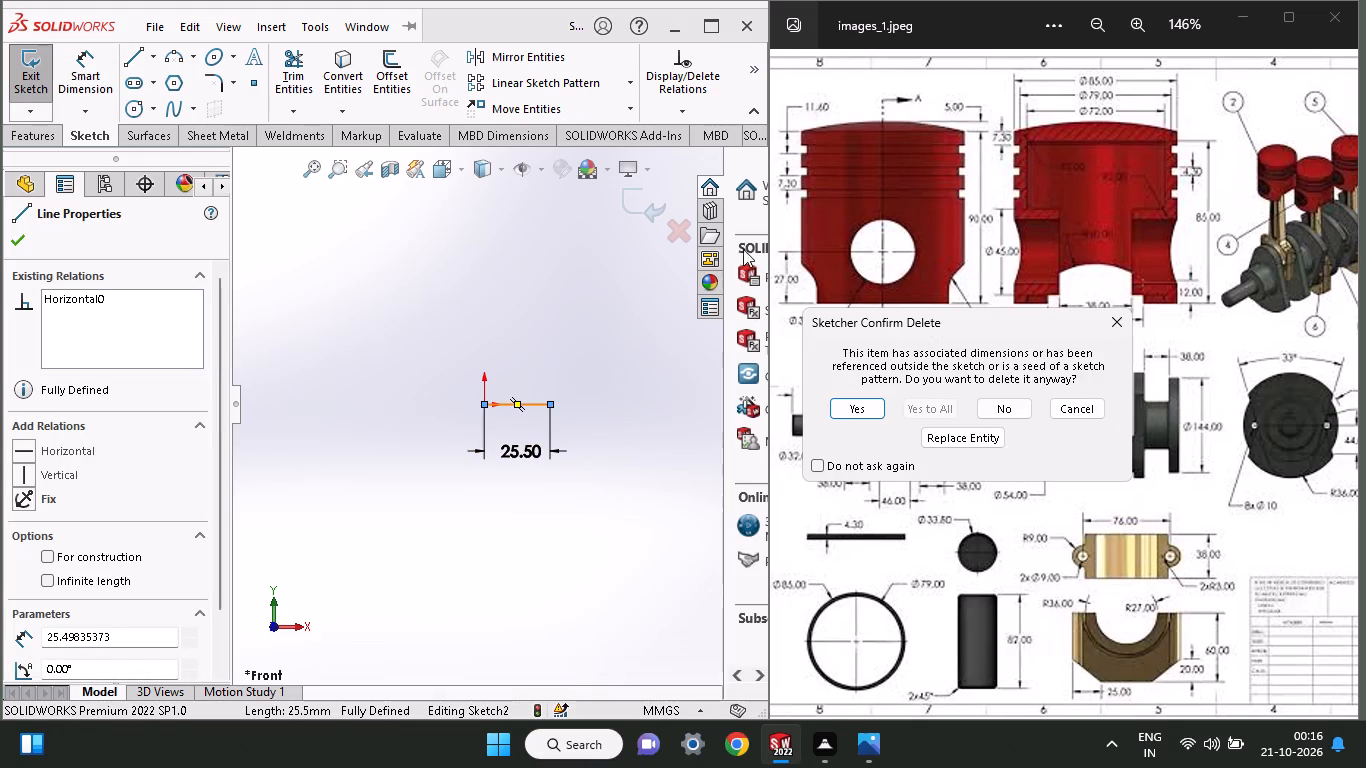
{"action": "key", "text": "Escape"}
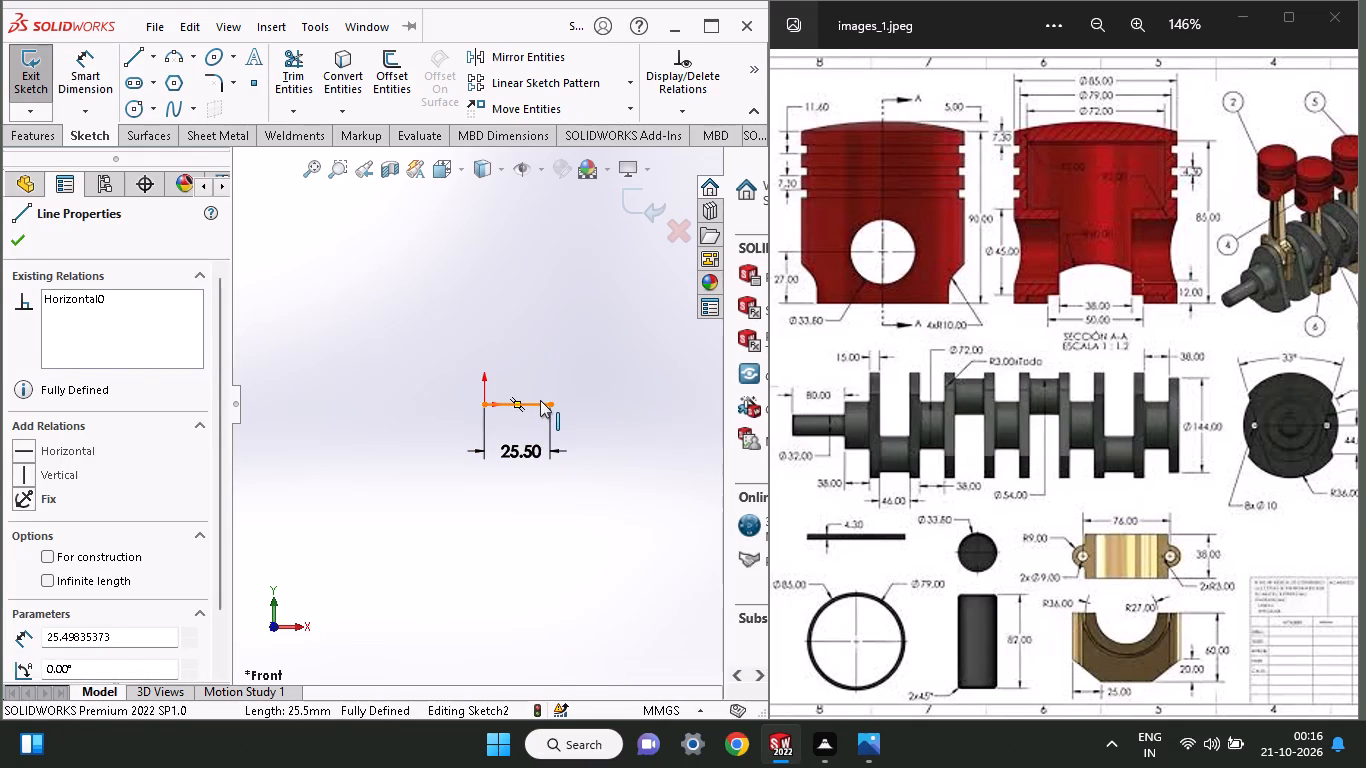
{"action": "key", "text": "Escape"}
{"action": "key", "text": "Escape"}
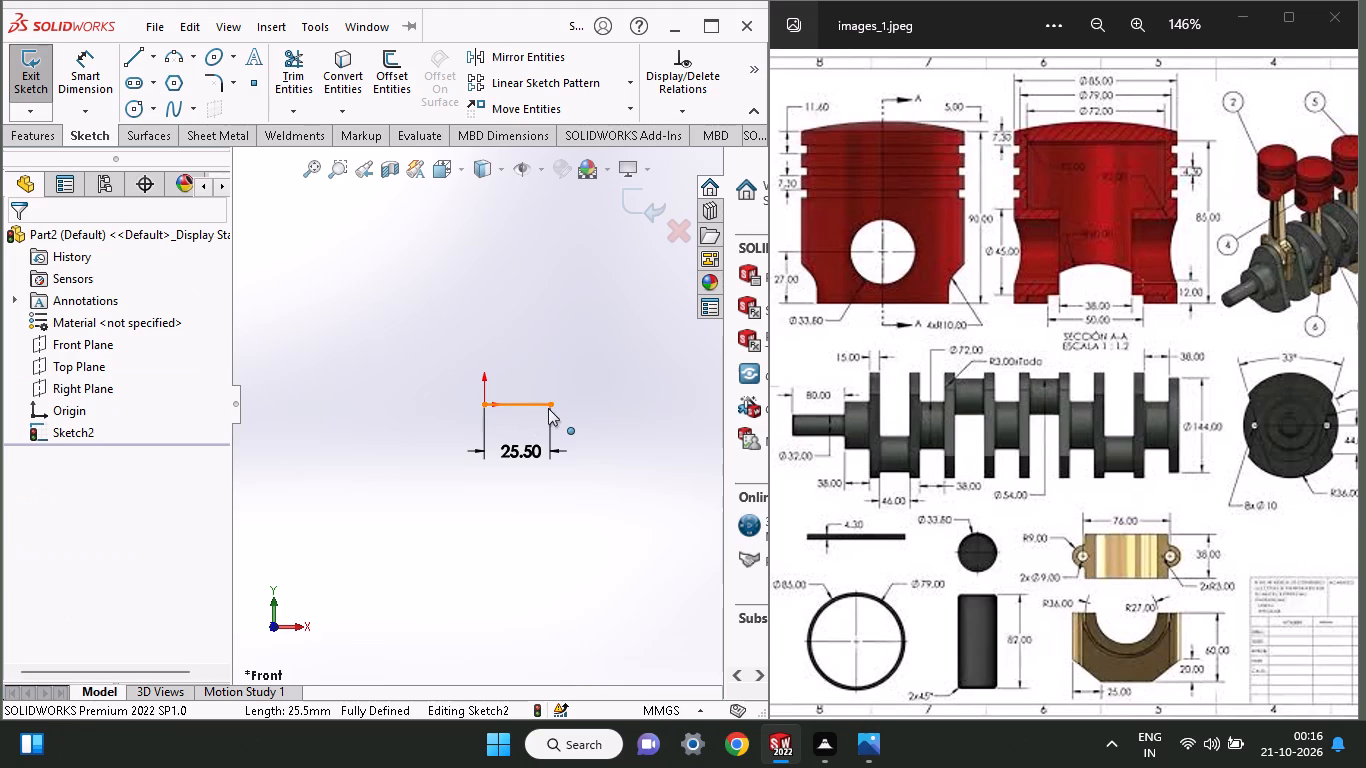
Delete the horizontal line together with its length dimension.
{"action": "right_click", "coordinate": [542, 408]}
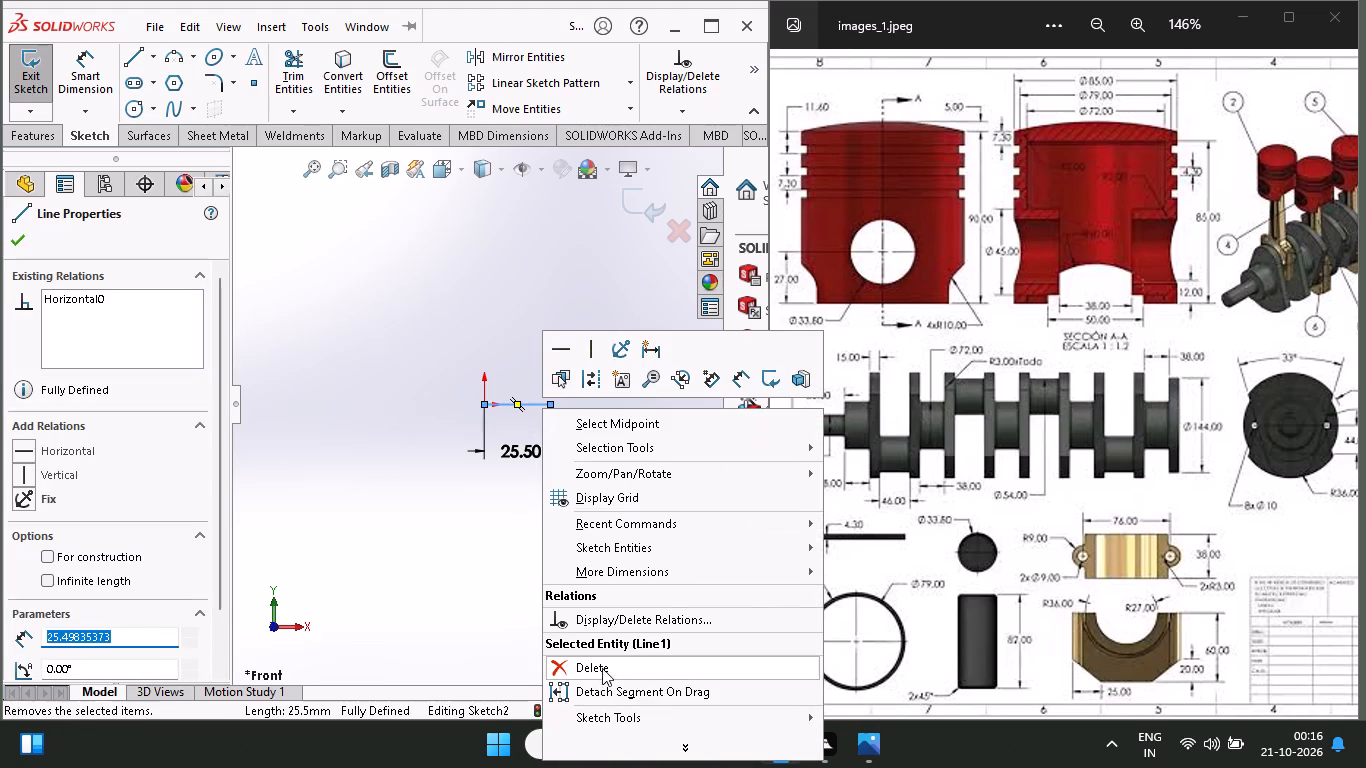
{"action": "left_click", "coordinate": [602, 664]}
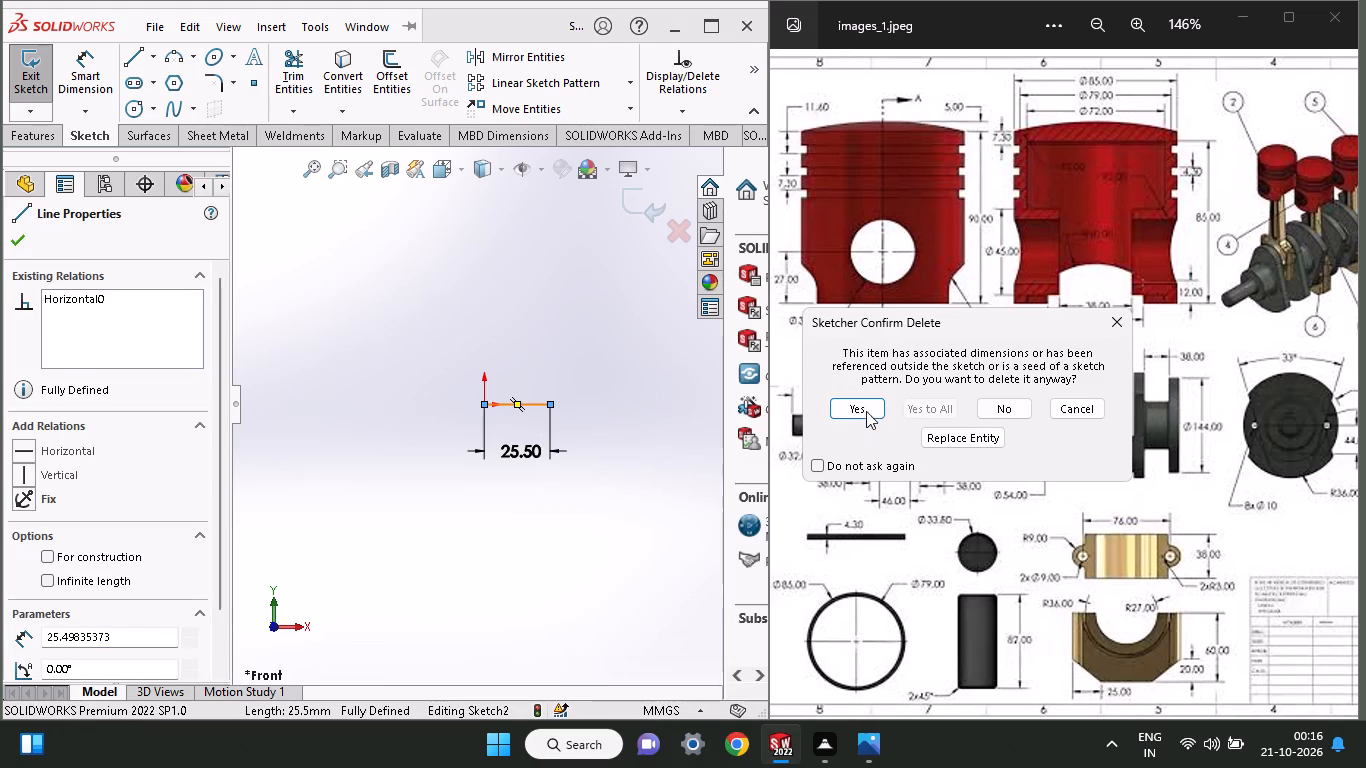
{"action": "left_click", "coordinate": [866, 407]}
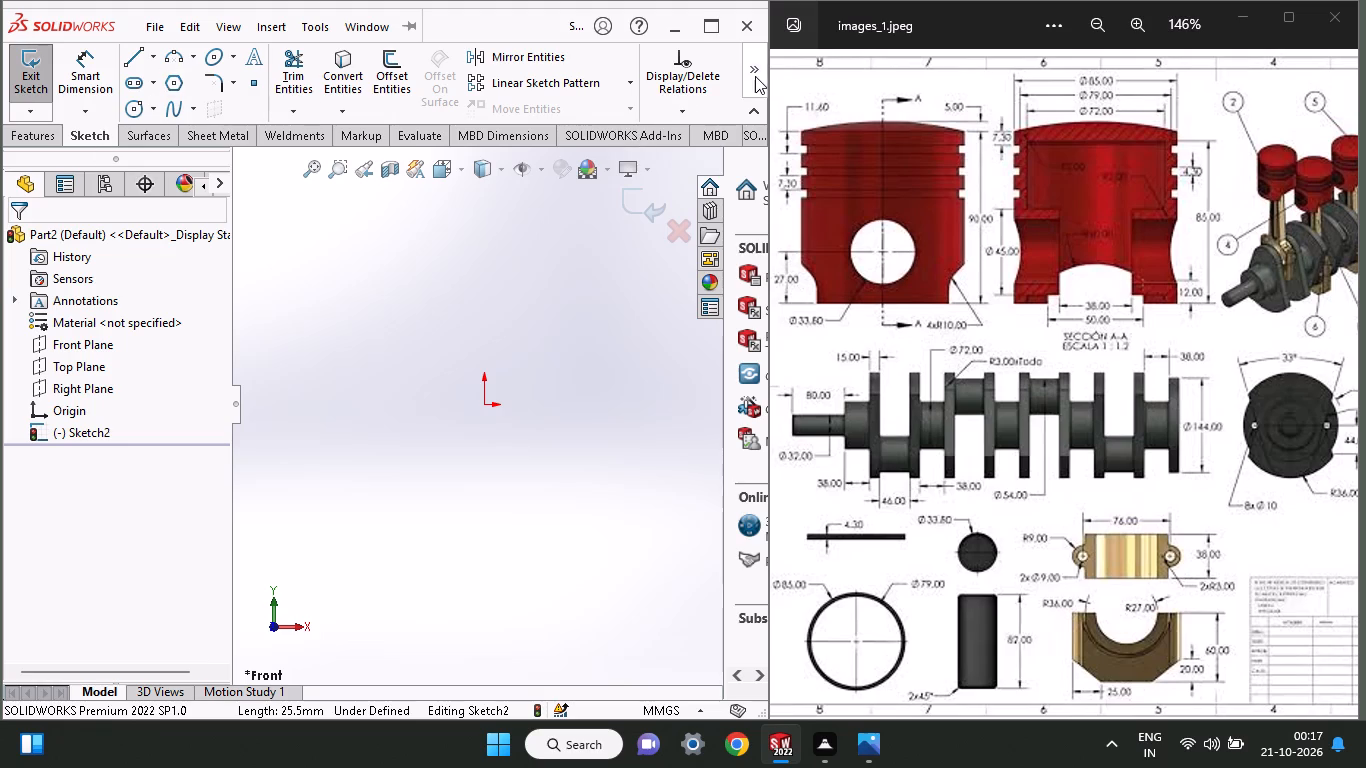
Sketch a center rectangle centred on the origin, about 87 mm wide and 90 mm high.
{"action": "left_click", "coordinate": [750, 76]}
{"action": "left_click", "coordinate": [641, 171]}
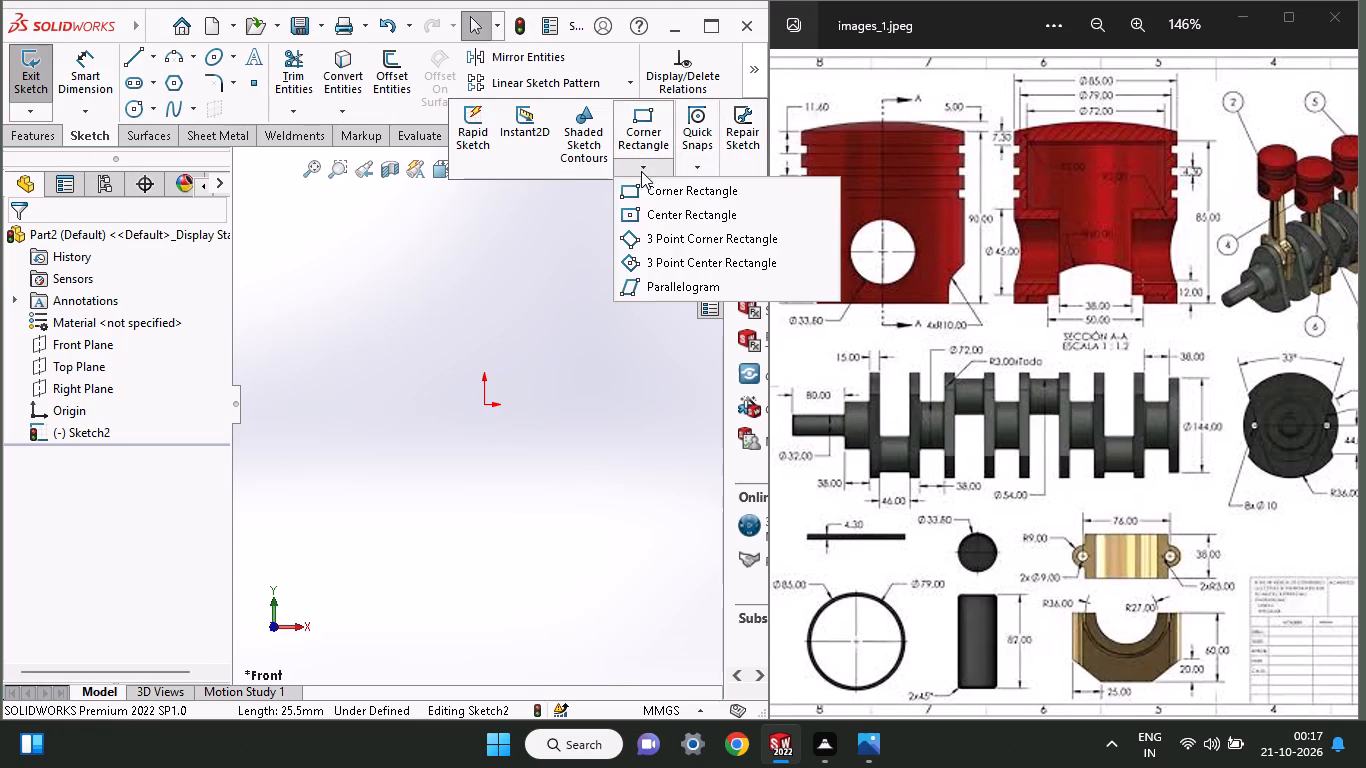
{"action": "left_click", "coordinate": [647, 211]}
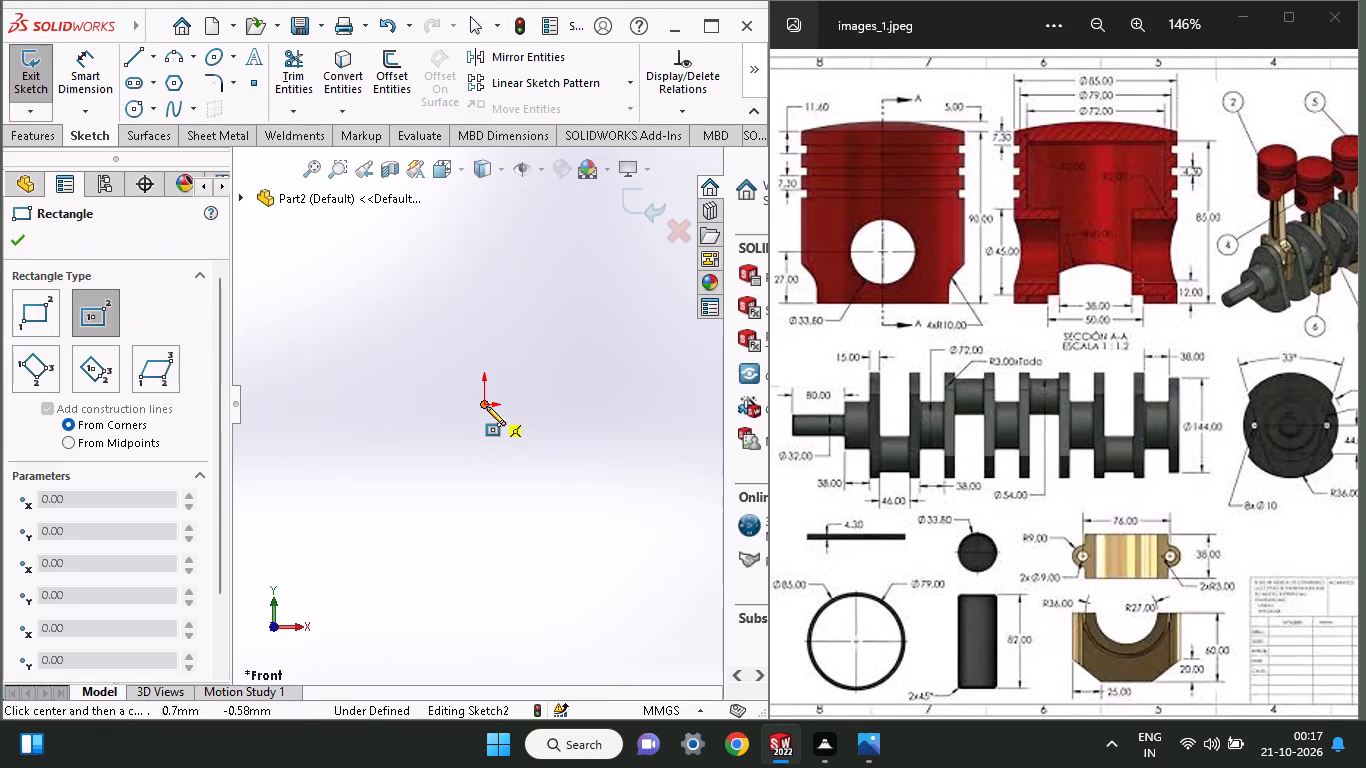
{"action": "left_click", "coordinate": [486, 406]}
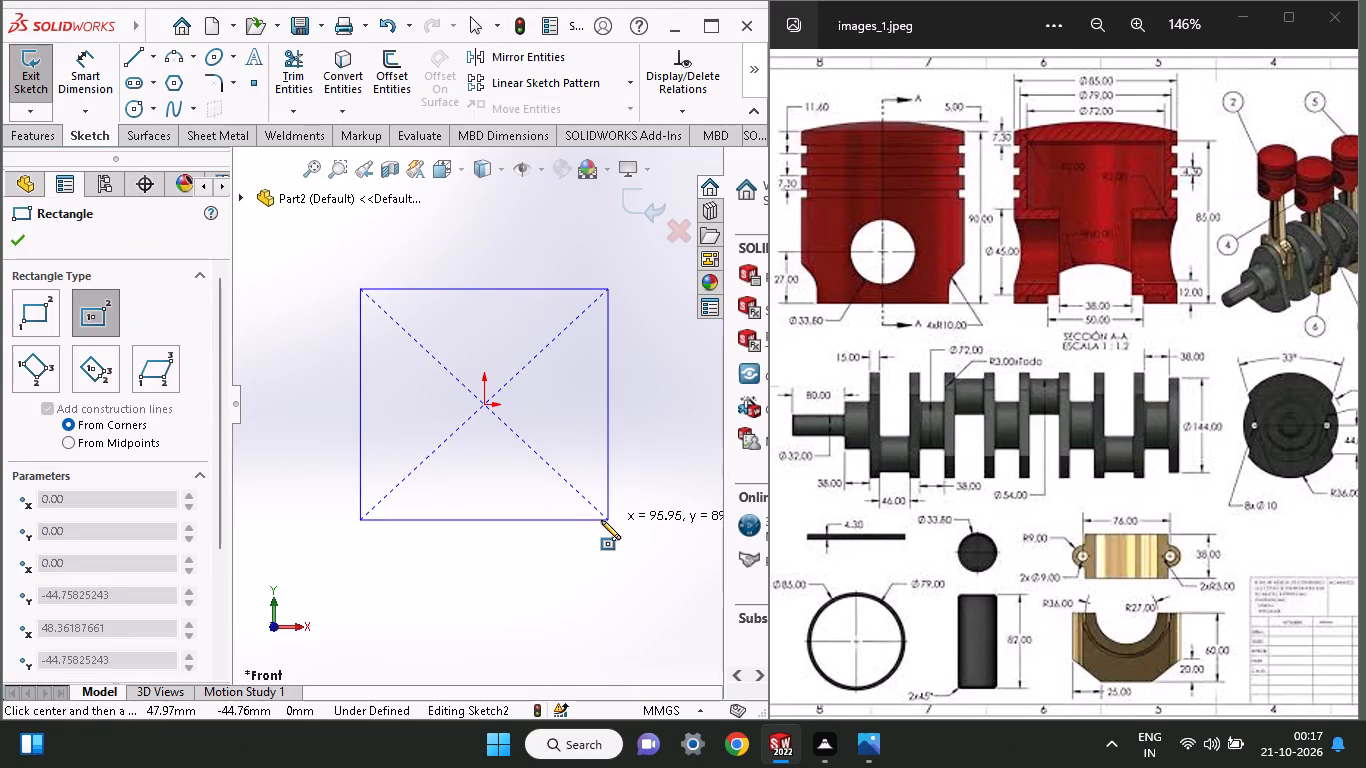
{"action": "left_click", "coordinate": [596, 521]}
Dimension the rectangle's top edge and set its width to 85 mm.
{"action": "left_click", "coordinate": [92, 75]}
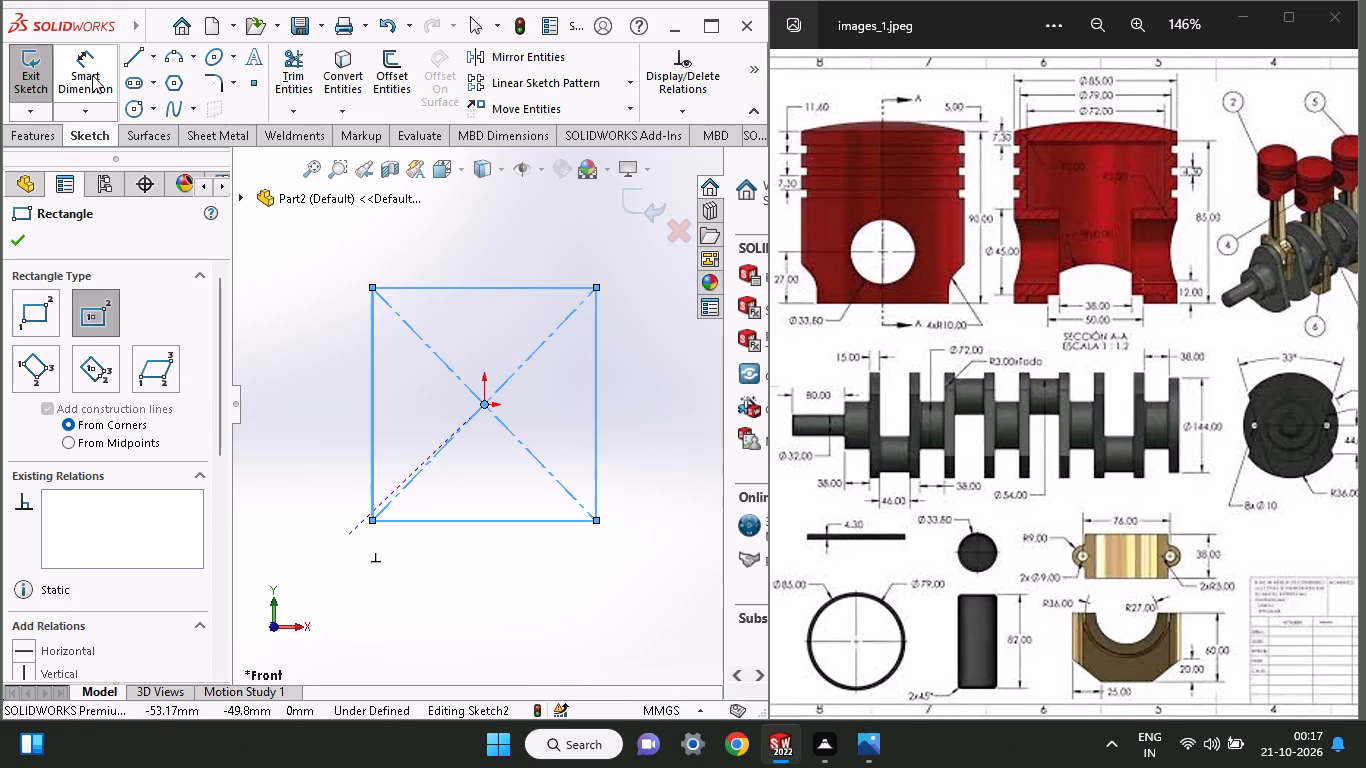
{"action": "left_click", "coordinate": [388, 284]}
{"action": "left_click_drag", "start_coordinate": [397, 242], "coordinate": [404, 256]}
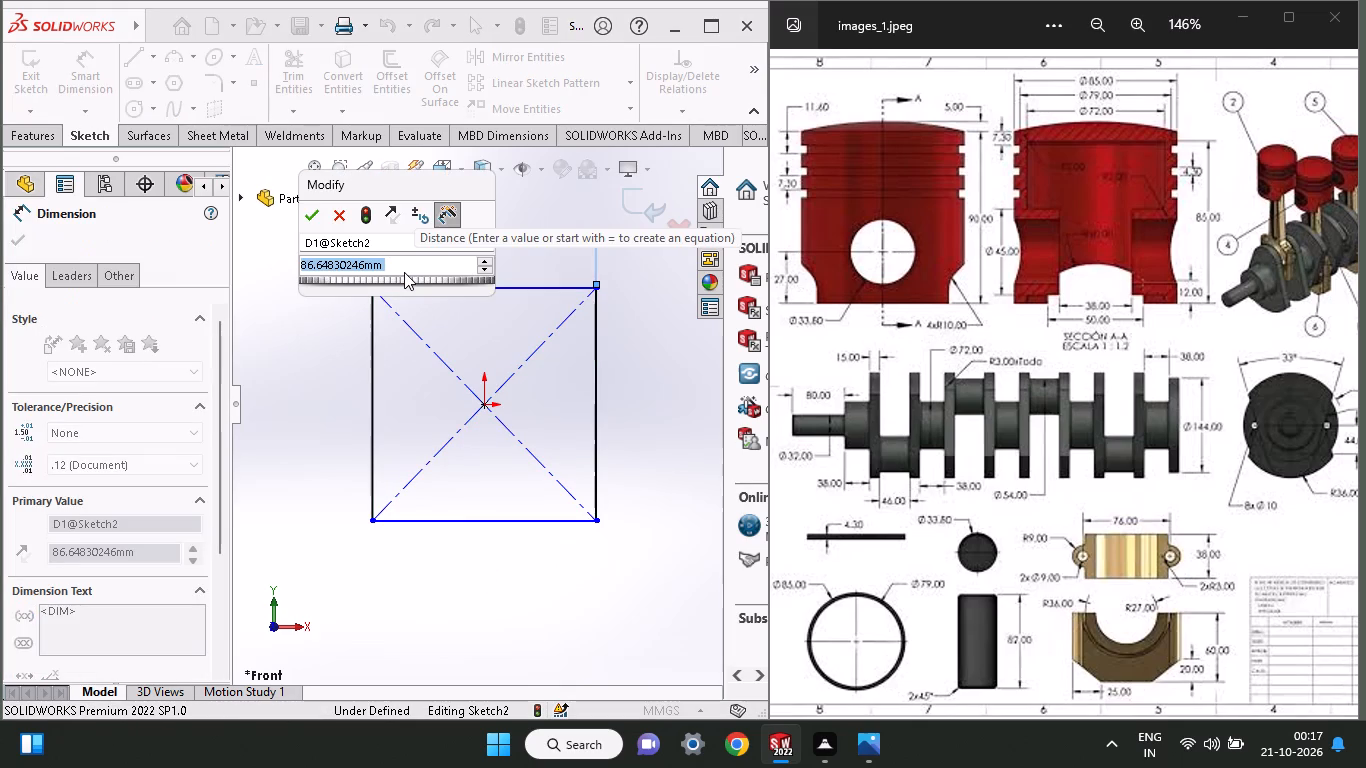
{"action": "type", "text": "58"}
{"action": "key", "text": "Return"}
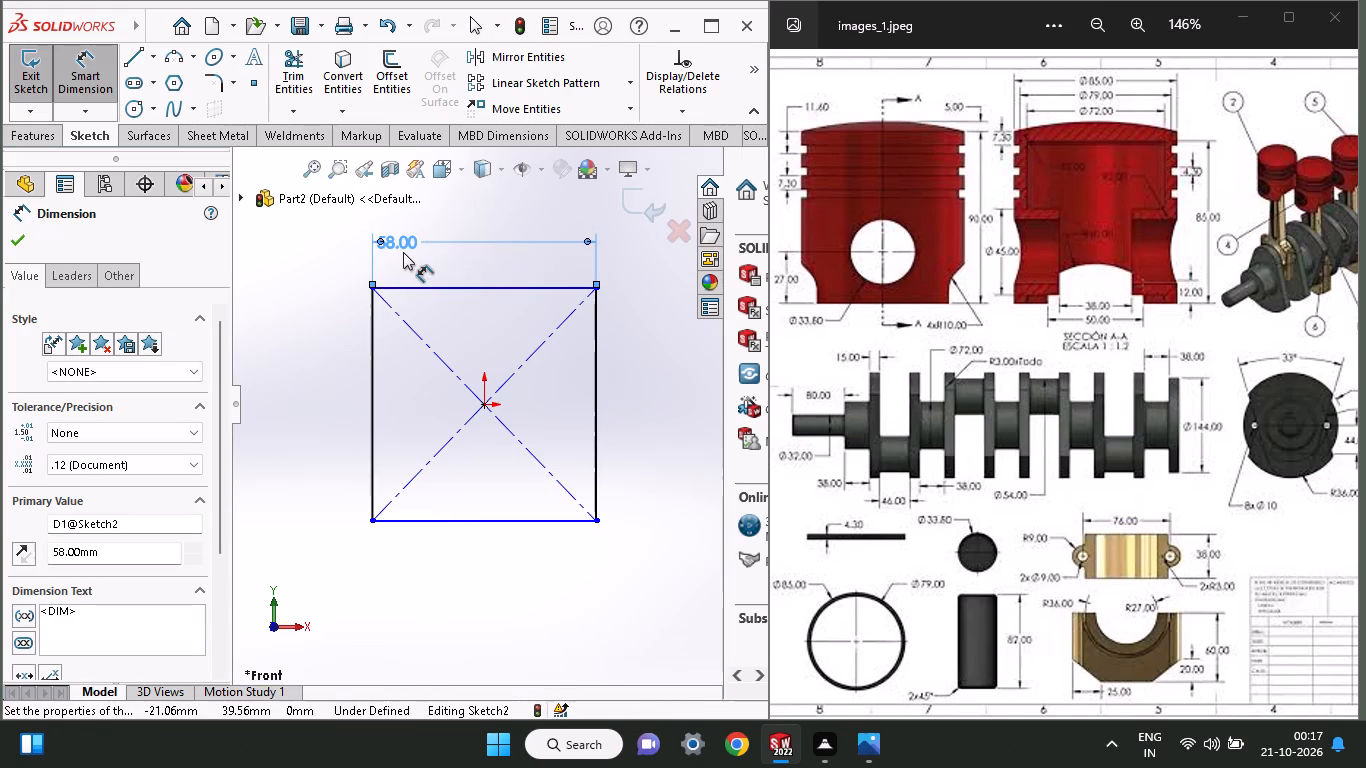
{"action": "double_click", "coordinate": [403, 252]}
{"action": "key", "text": "2"}
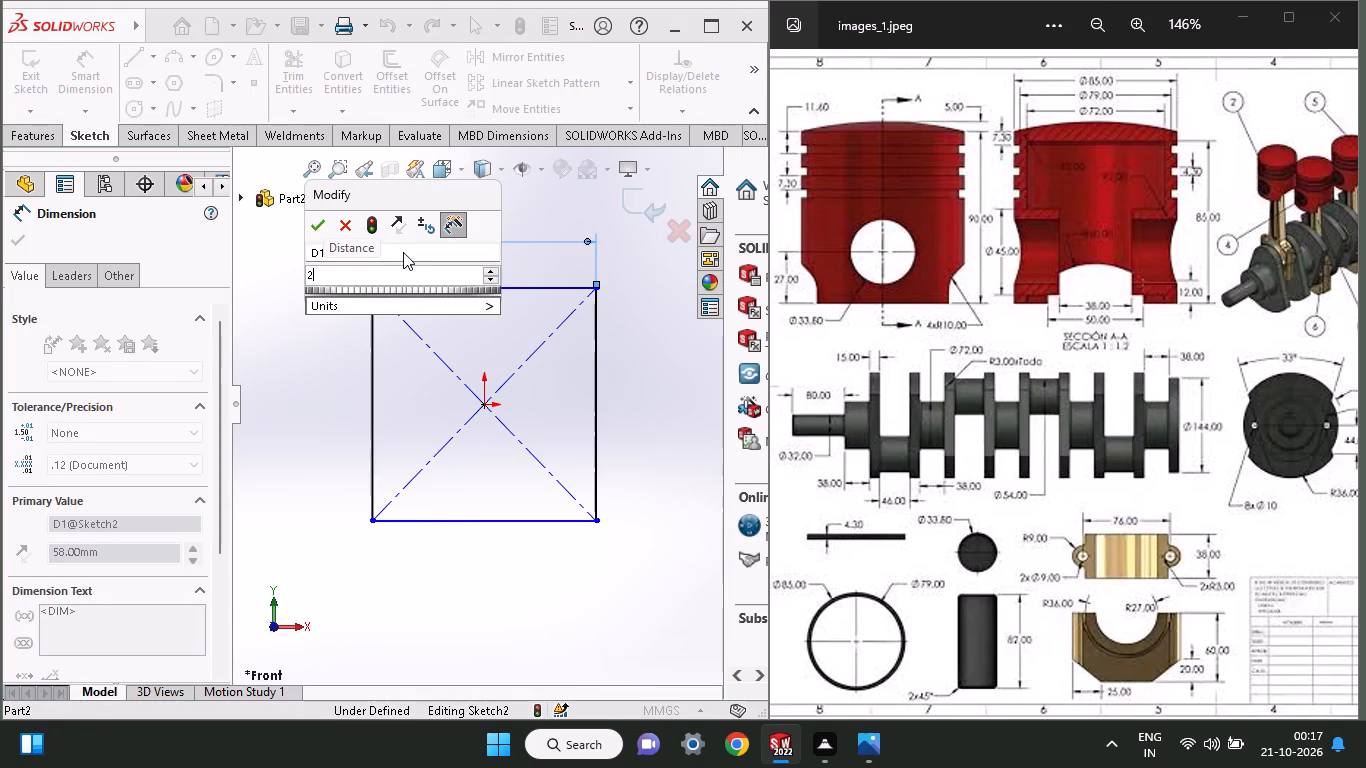
{"action": "key", "text": "BackSpace"}
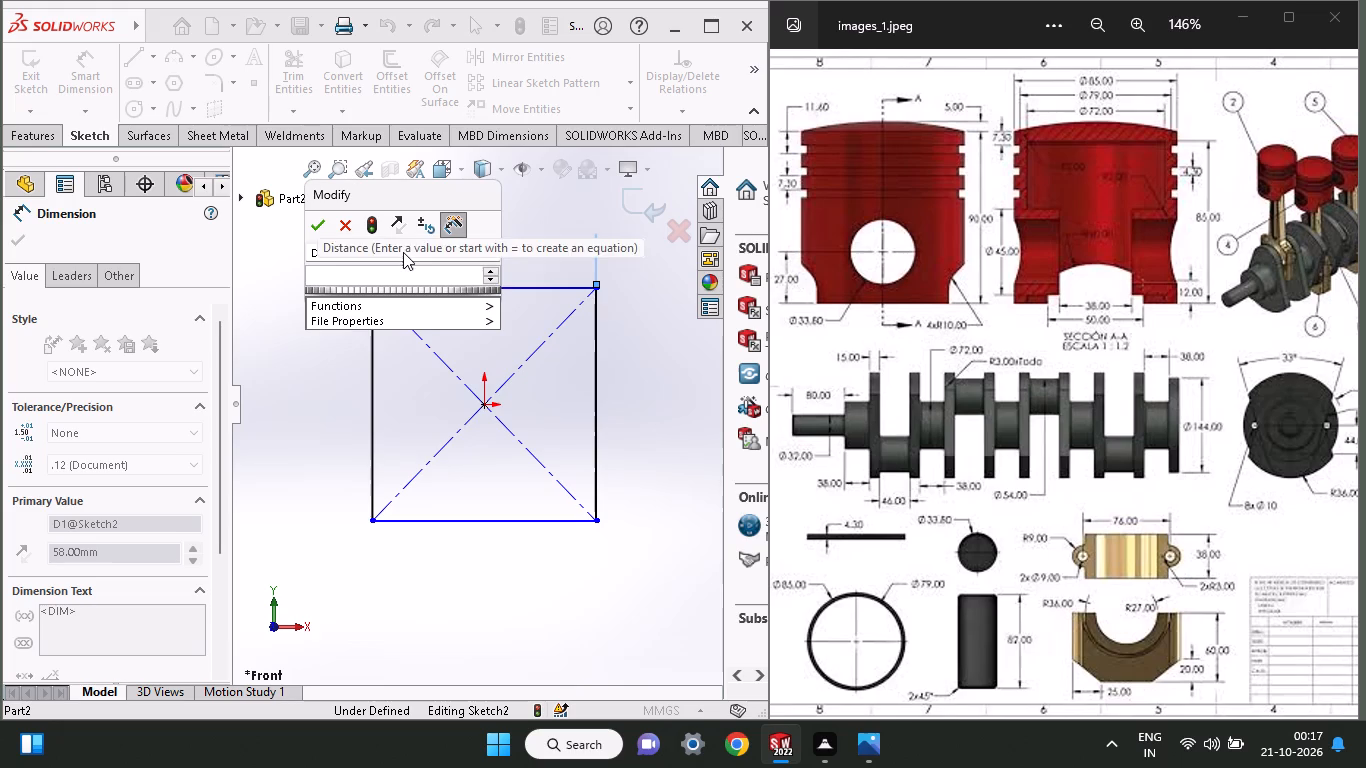
{"action": "type", "text": "85"}
{"action": "key", "text": "Return"}
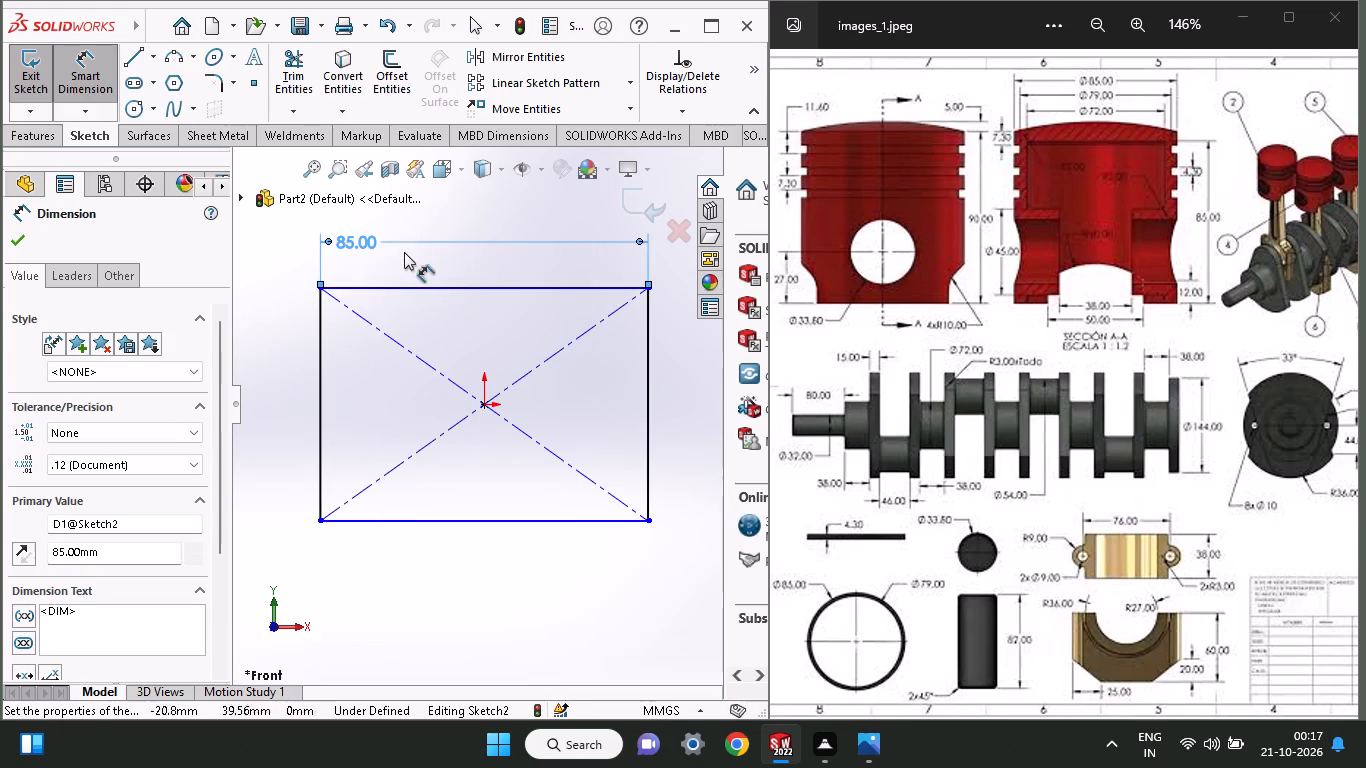
Dimension the rectangle's vertical side, set its height to 85 mm and finish dimensioning.
{"action": "left_click", "coordinate": [645, 377]}
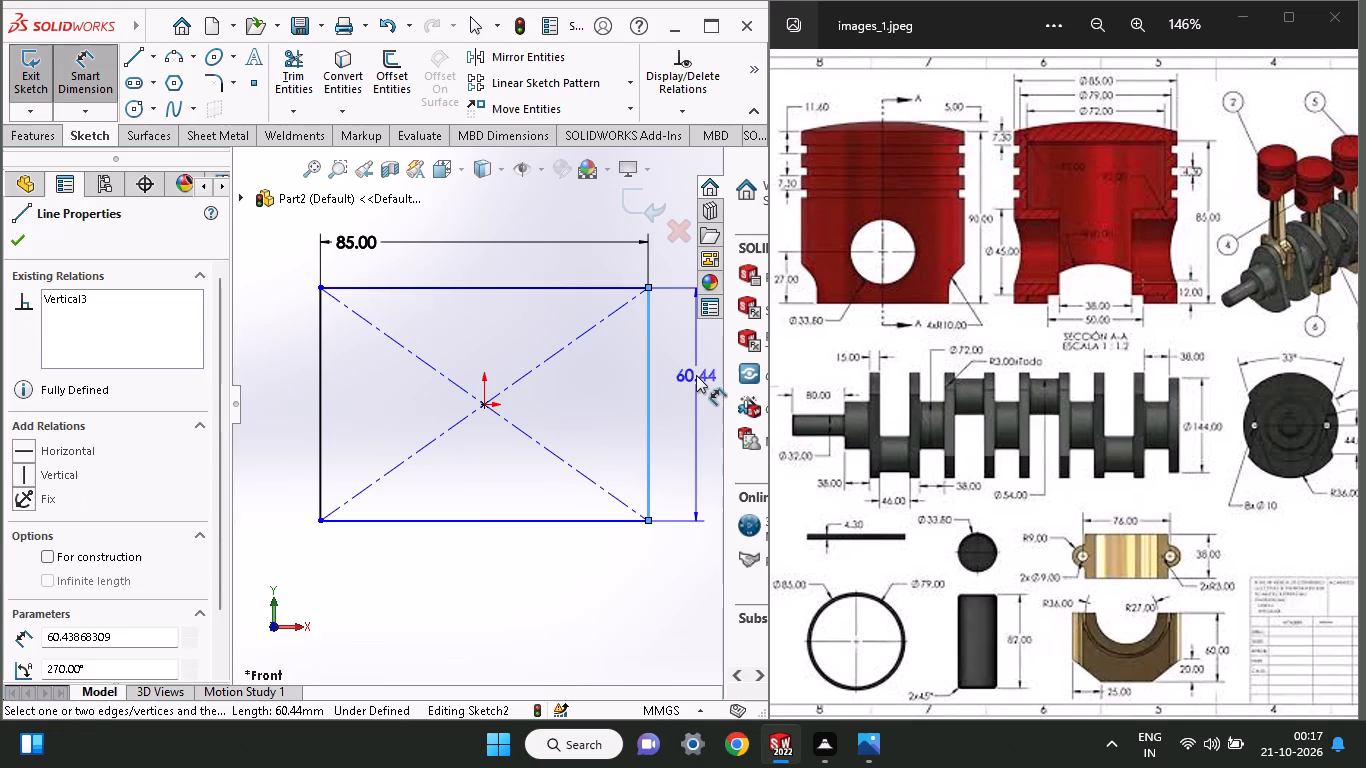
{"action": "left_click", "coordinate": [696, 375]}
{"action": "type", "text": "85"}
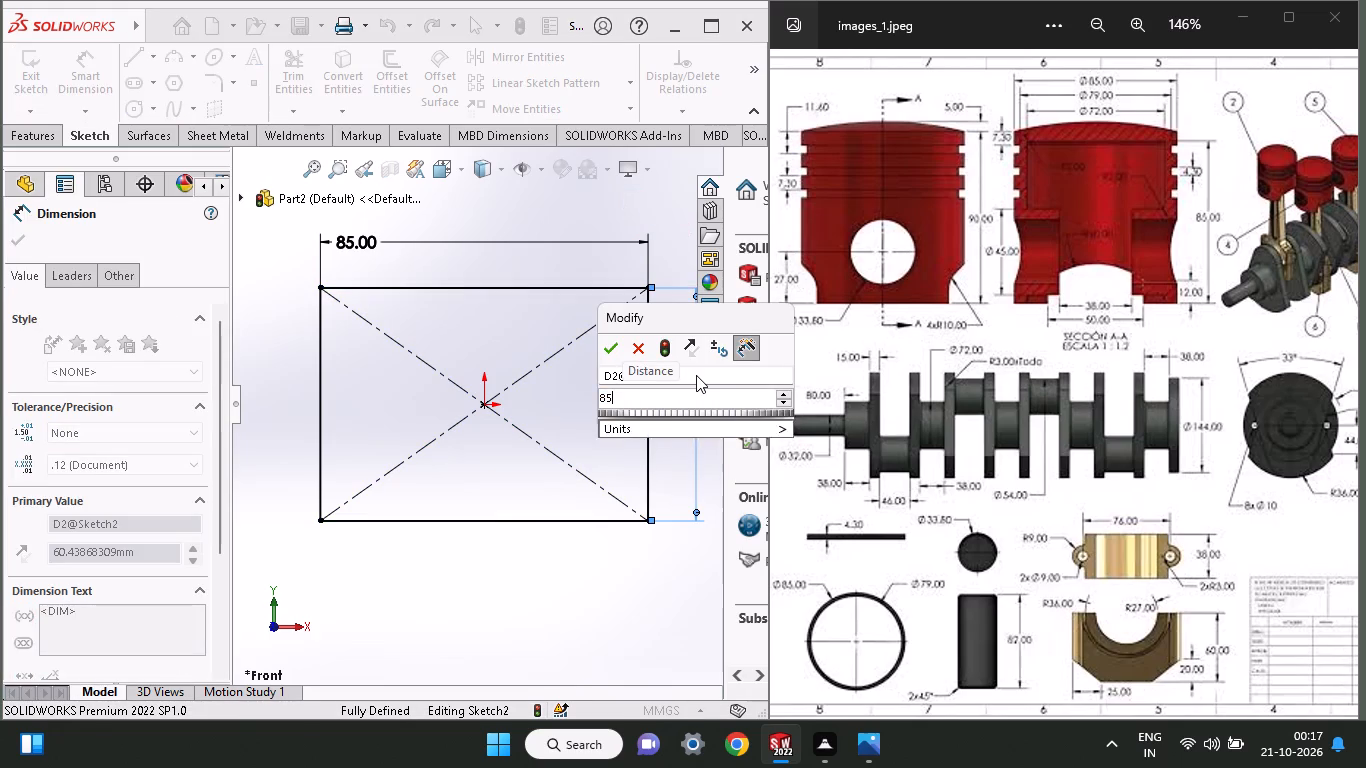
{"action": "key", "text": "Return"}
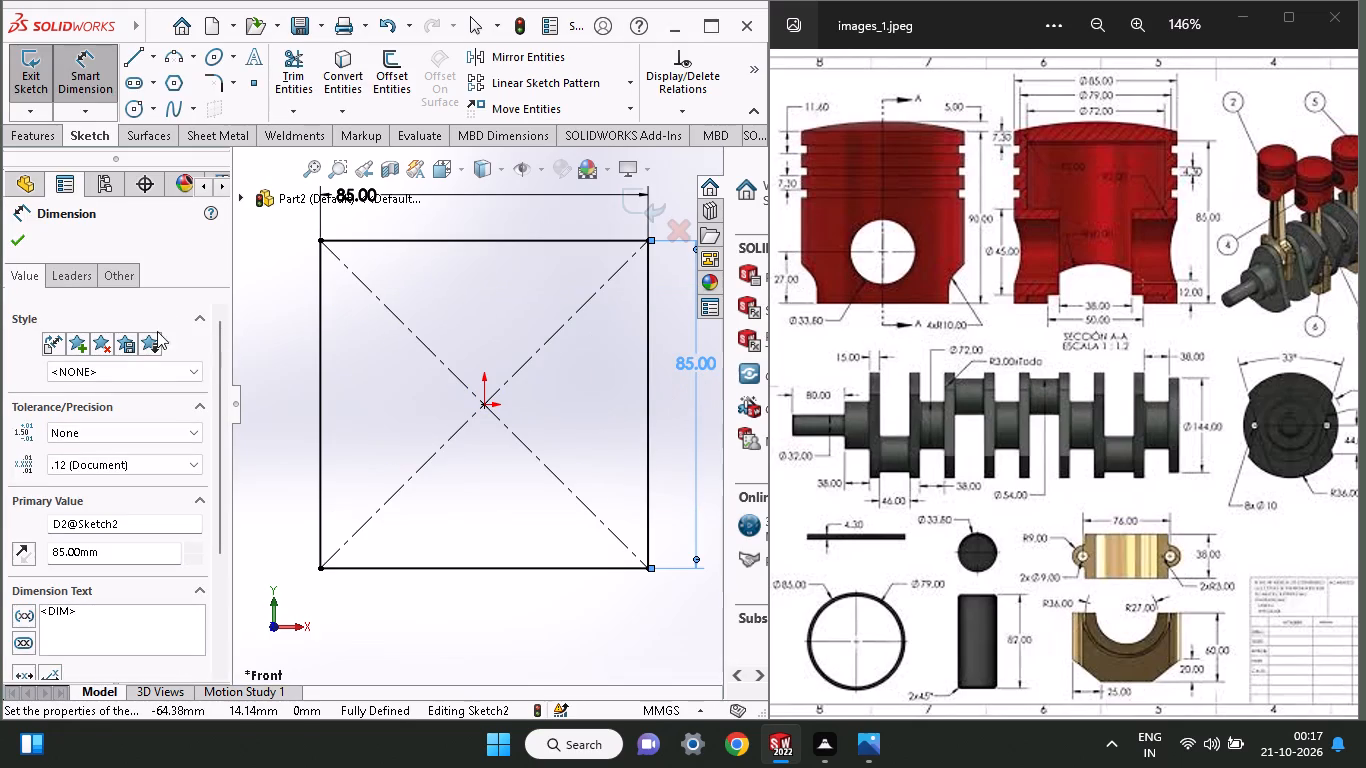
{"action": "left_click", "coordinate": [16, 237]}
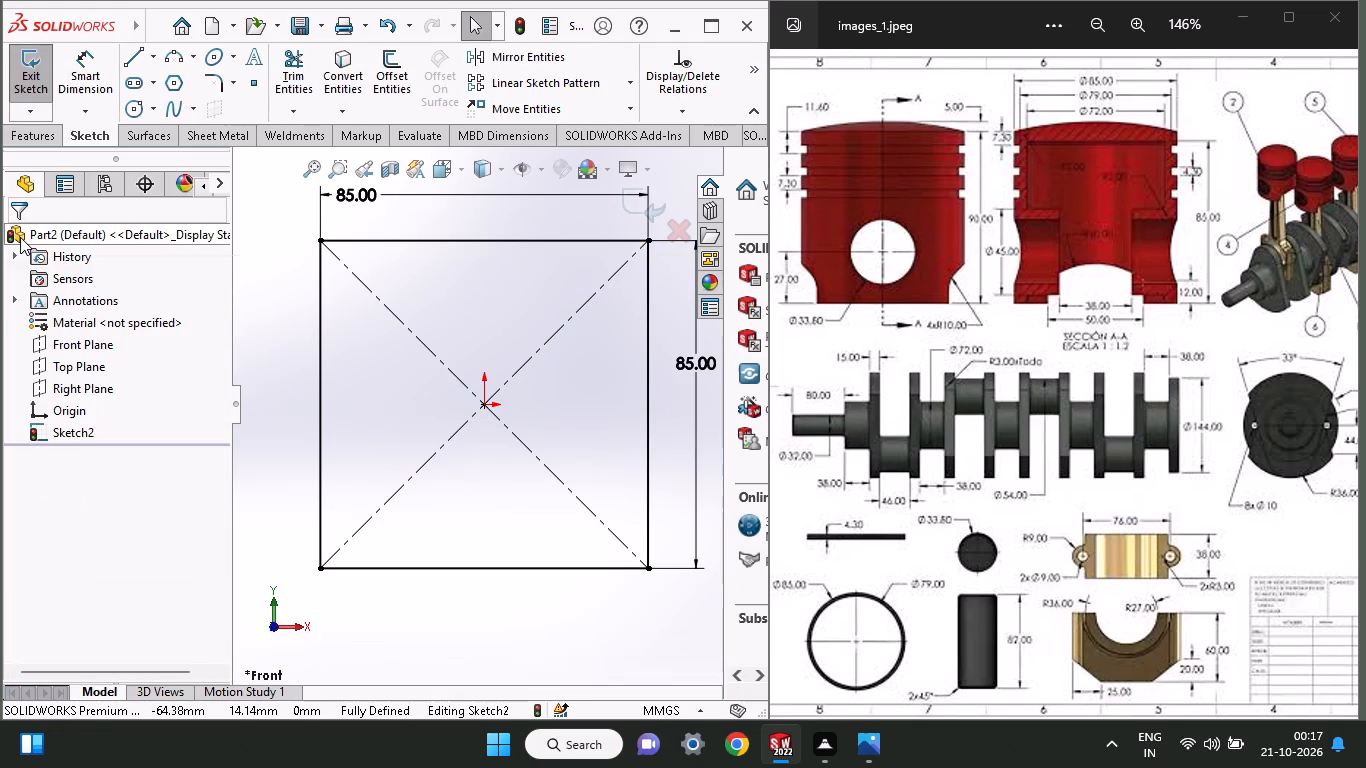
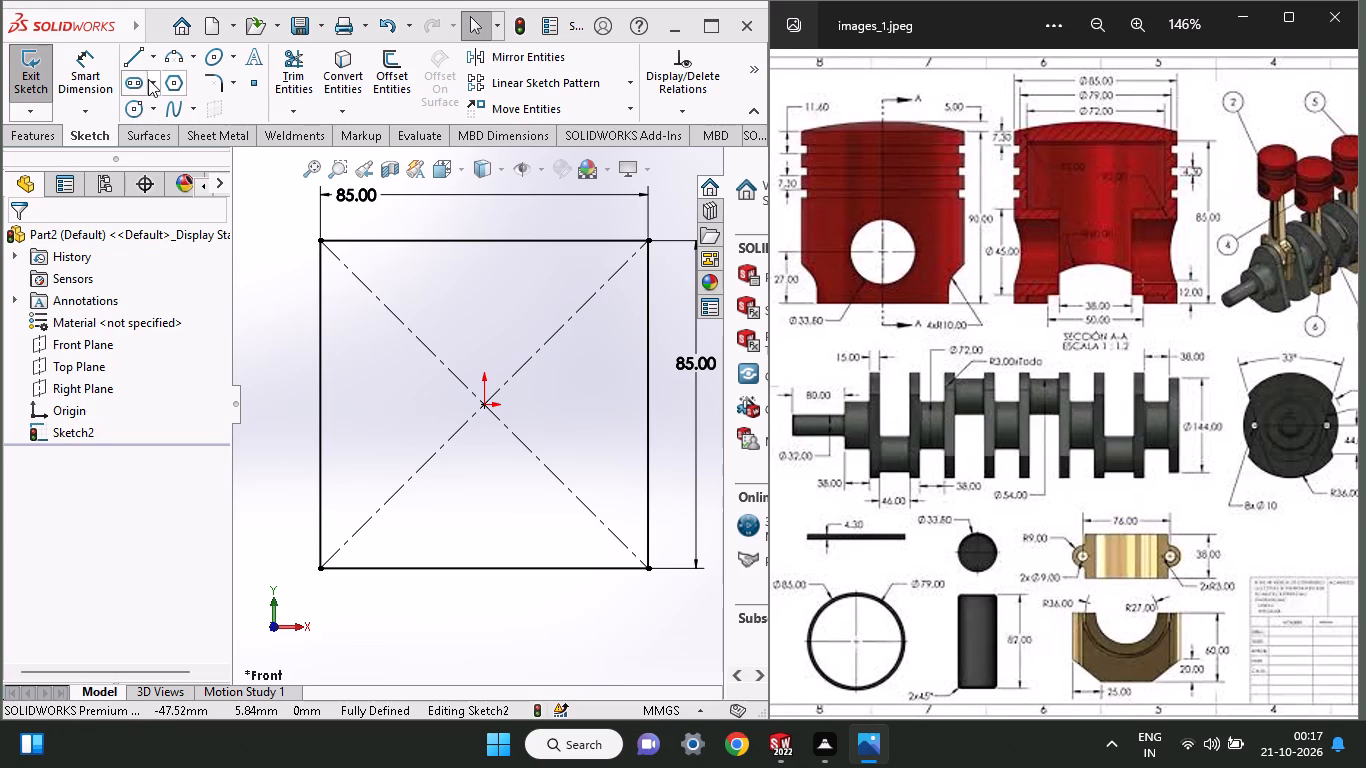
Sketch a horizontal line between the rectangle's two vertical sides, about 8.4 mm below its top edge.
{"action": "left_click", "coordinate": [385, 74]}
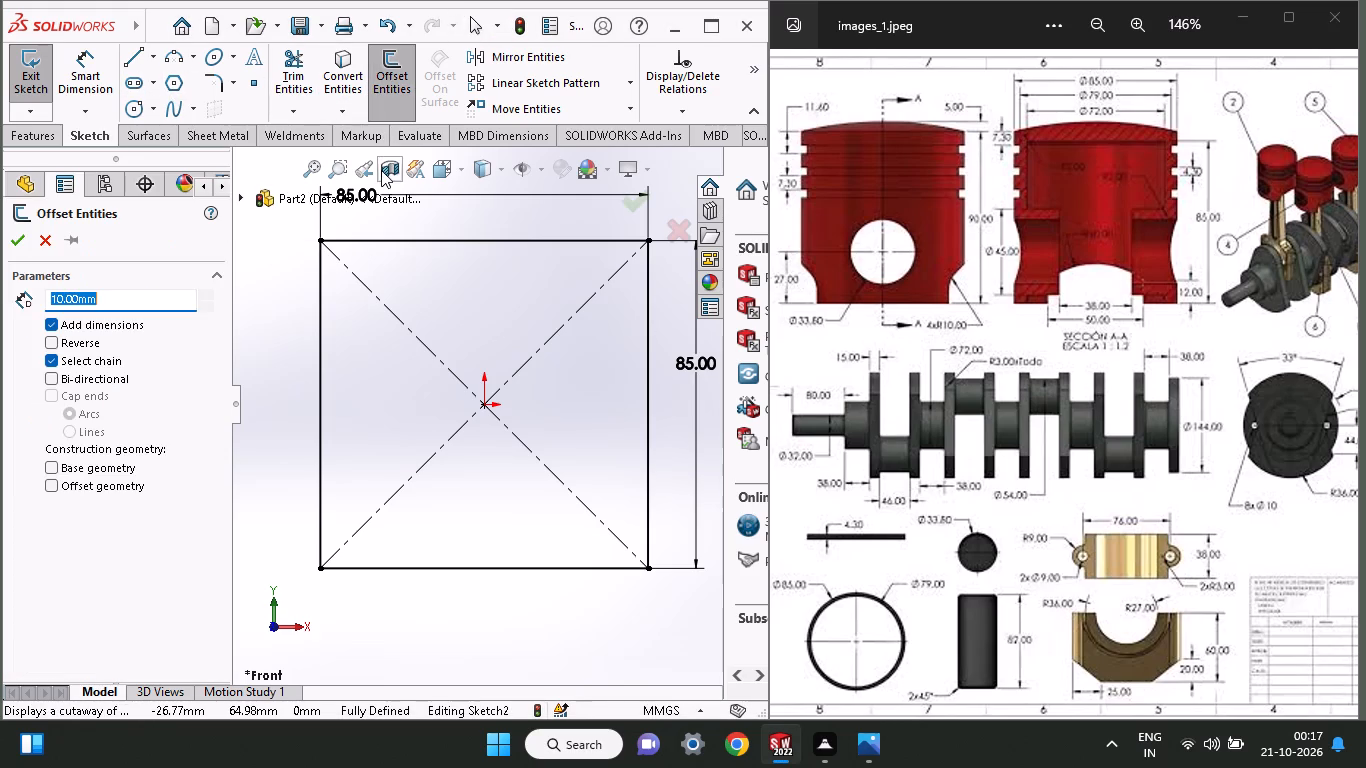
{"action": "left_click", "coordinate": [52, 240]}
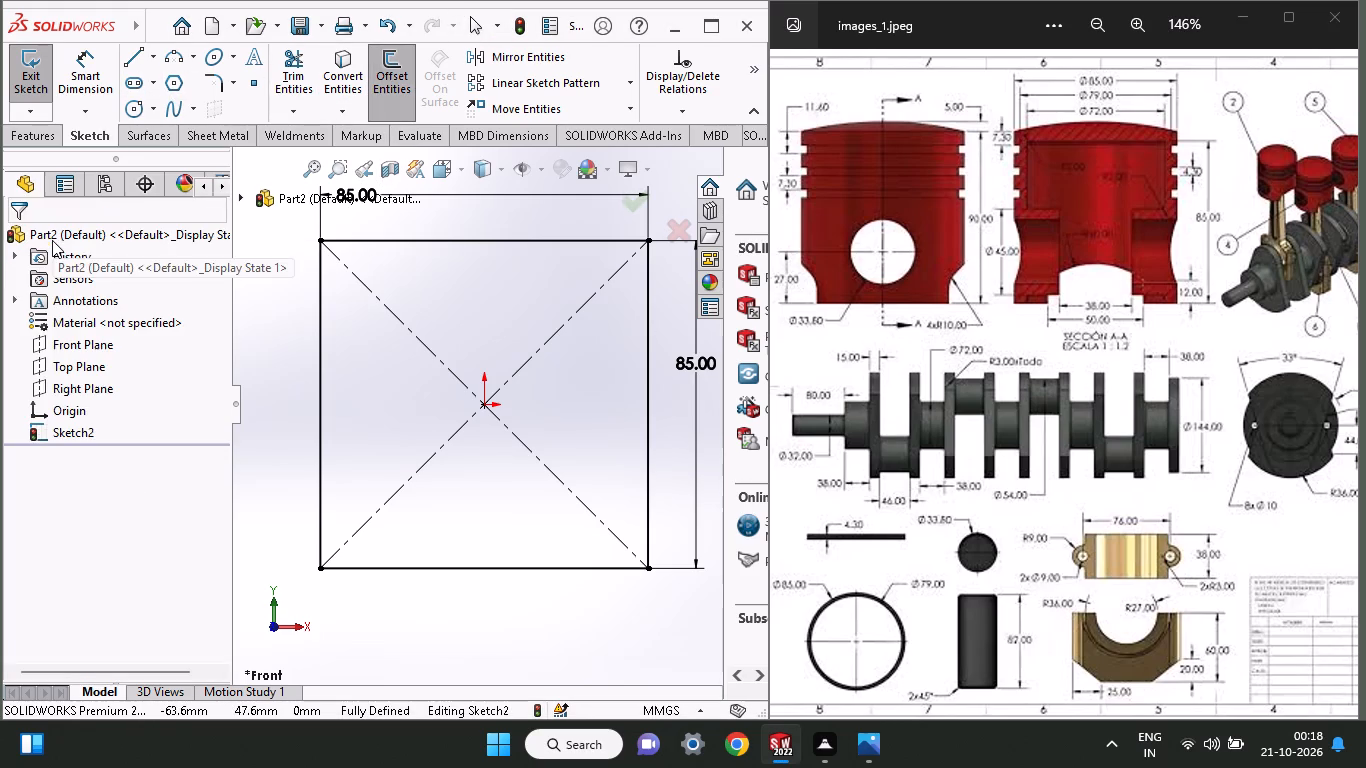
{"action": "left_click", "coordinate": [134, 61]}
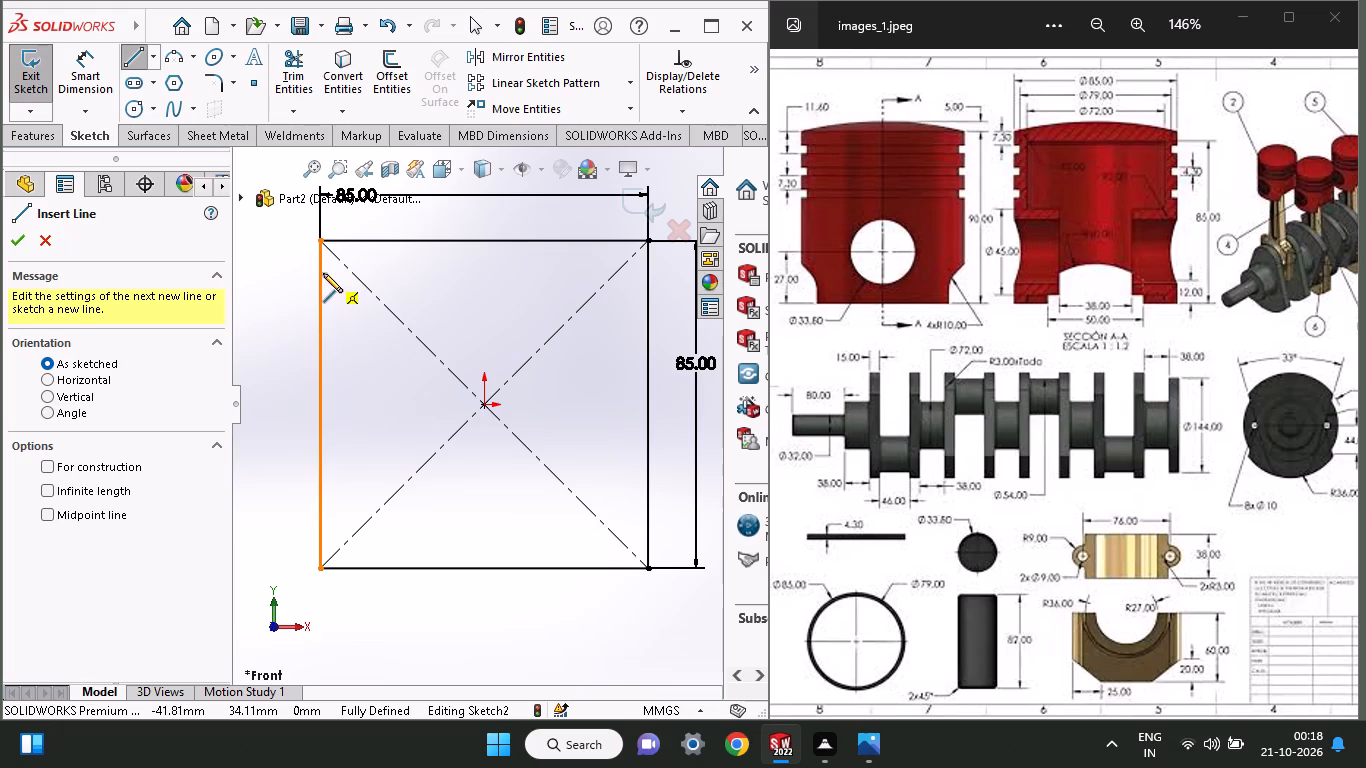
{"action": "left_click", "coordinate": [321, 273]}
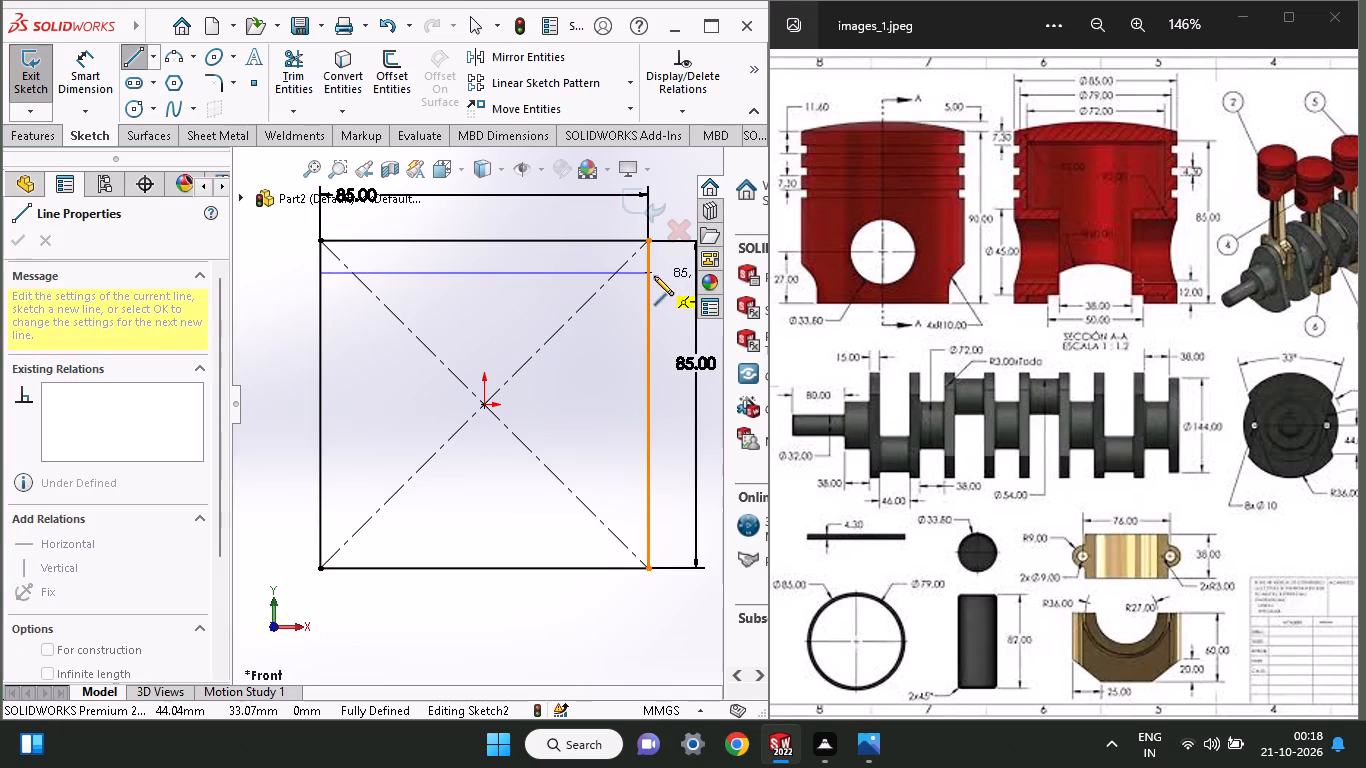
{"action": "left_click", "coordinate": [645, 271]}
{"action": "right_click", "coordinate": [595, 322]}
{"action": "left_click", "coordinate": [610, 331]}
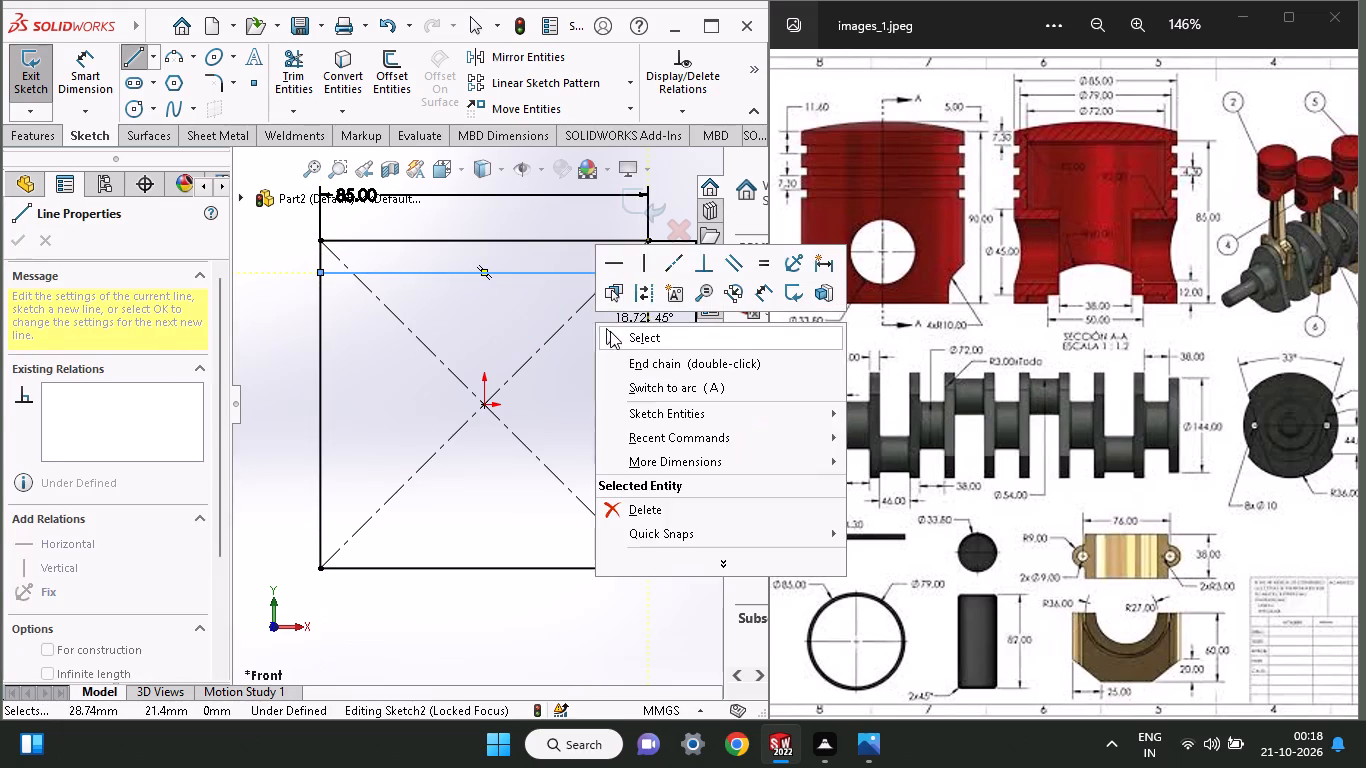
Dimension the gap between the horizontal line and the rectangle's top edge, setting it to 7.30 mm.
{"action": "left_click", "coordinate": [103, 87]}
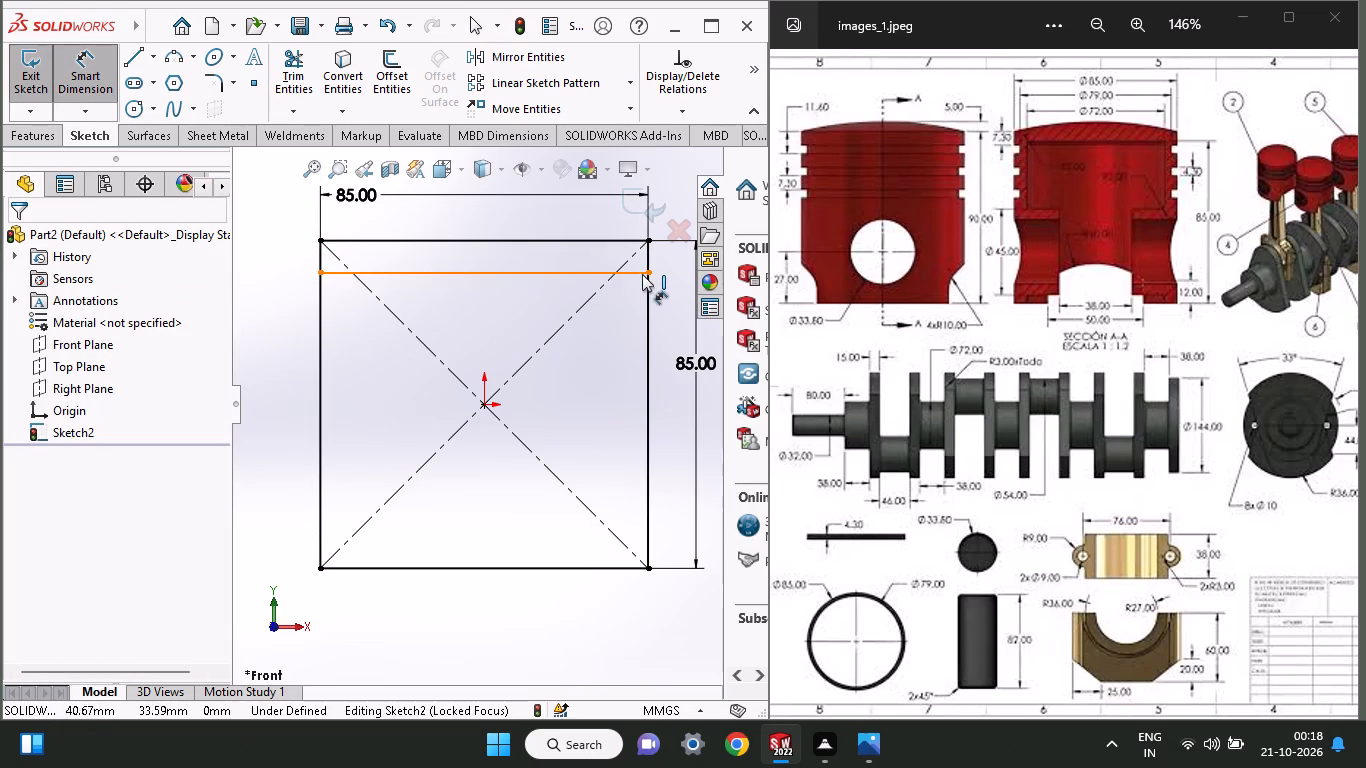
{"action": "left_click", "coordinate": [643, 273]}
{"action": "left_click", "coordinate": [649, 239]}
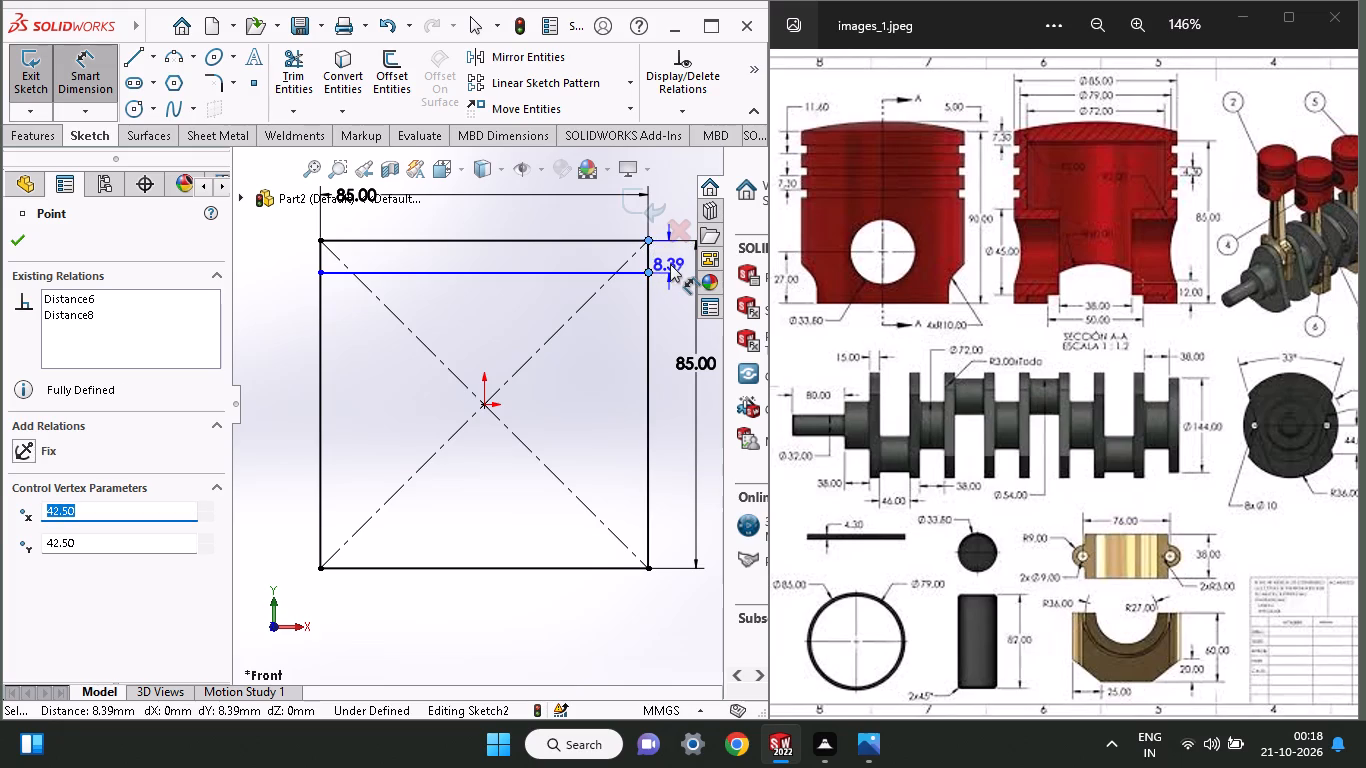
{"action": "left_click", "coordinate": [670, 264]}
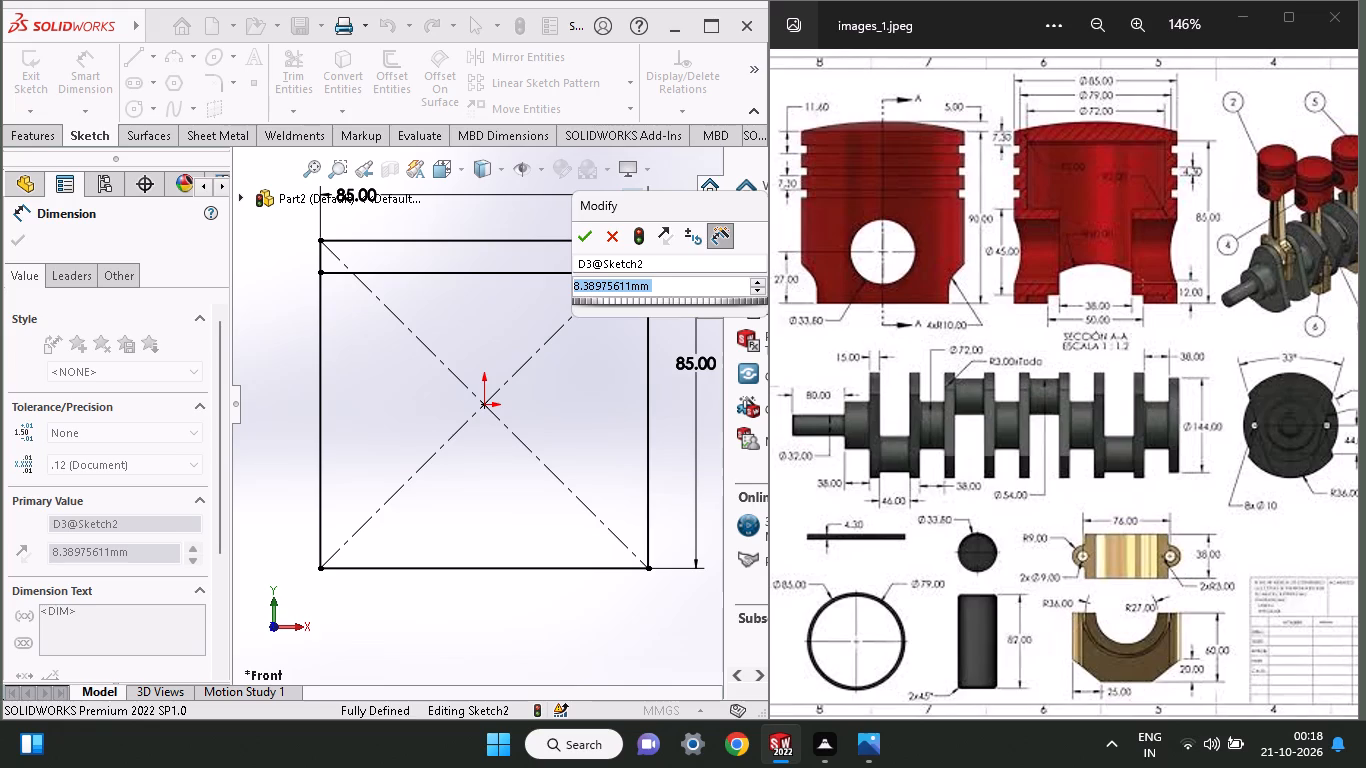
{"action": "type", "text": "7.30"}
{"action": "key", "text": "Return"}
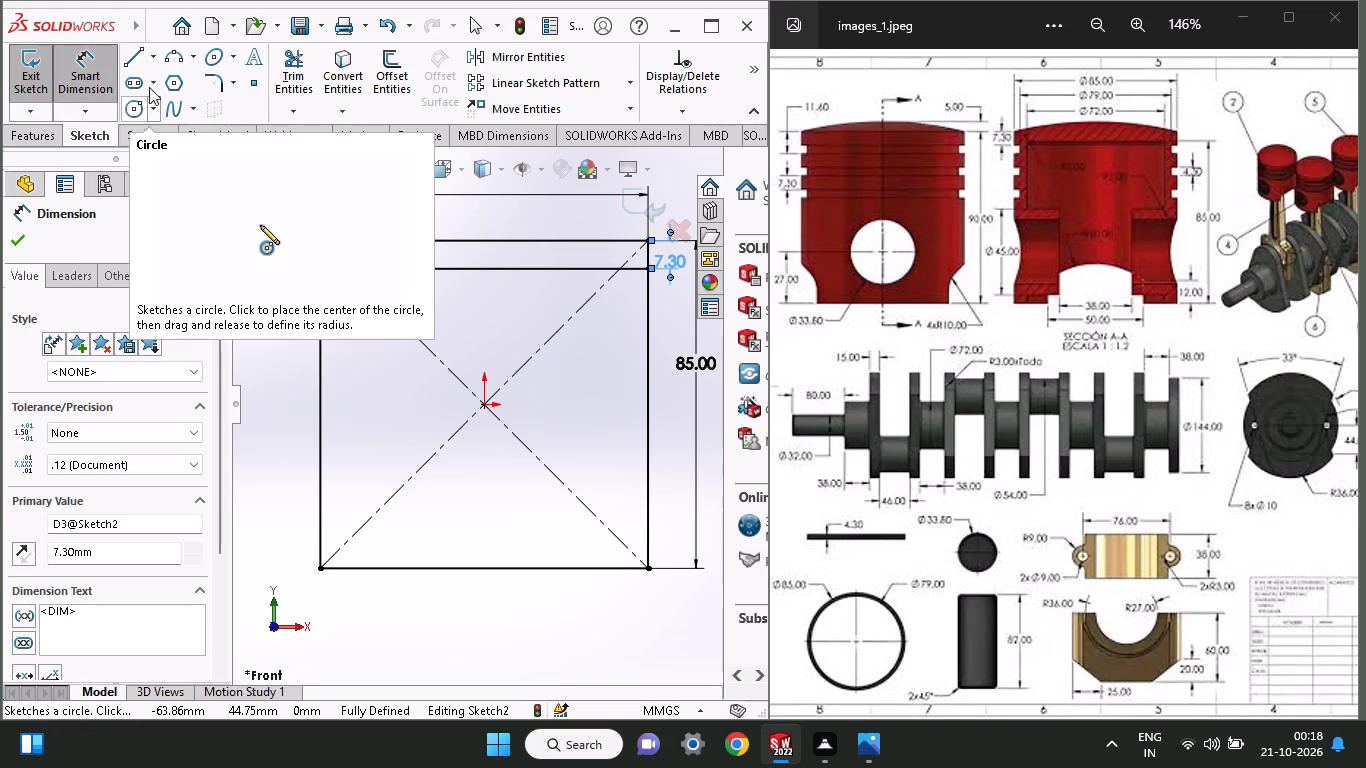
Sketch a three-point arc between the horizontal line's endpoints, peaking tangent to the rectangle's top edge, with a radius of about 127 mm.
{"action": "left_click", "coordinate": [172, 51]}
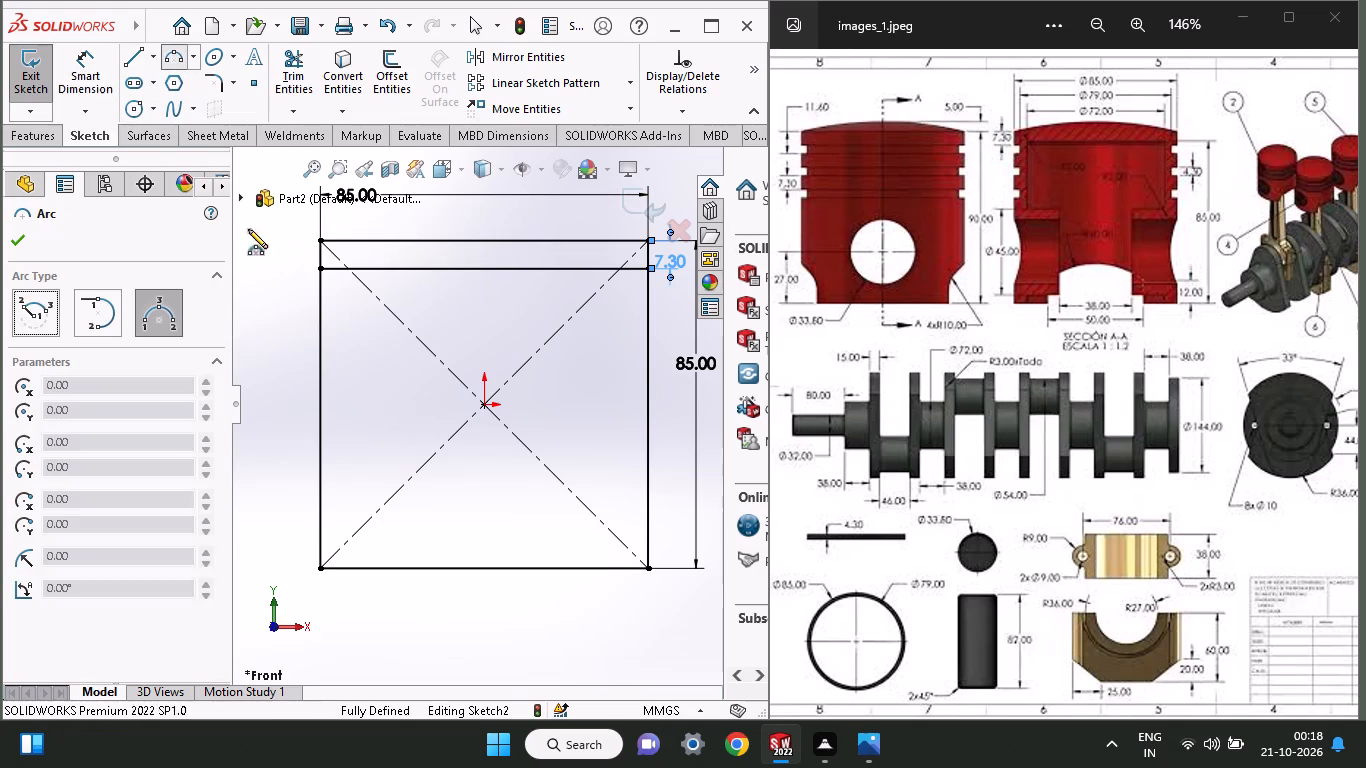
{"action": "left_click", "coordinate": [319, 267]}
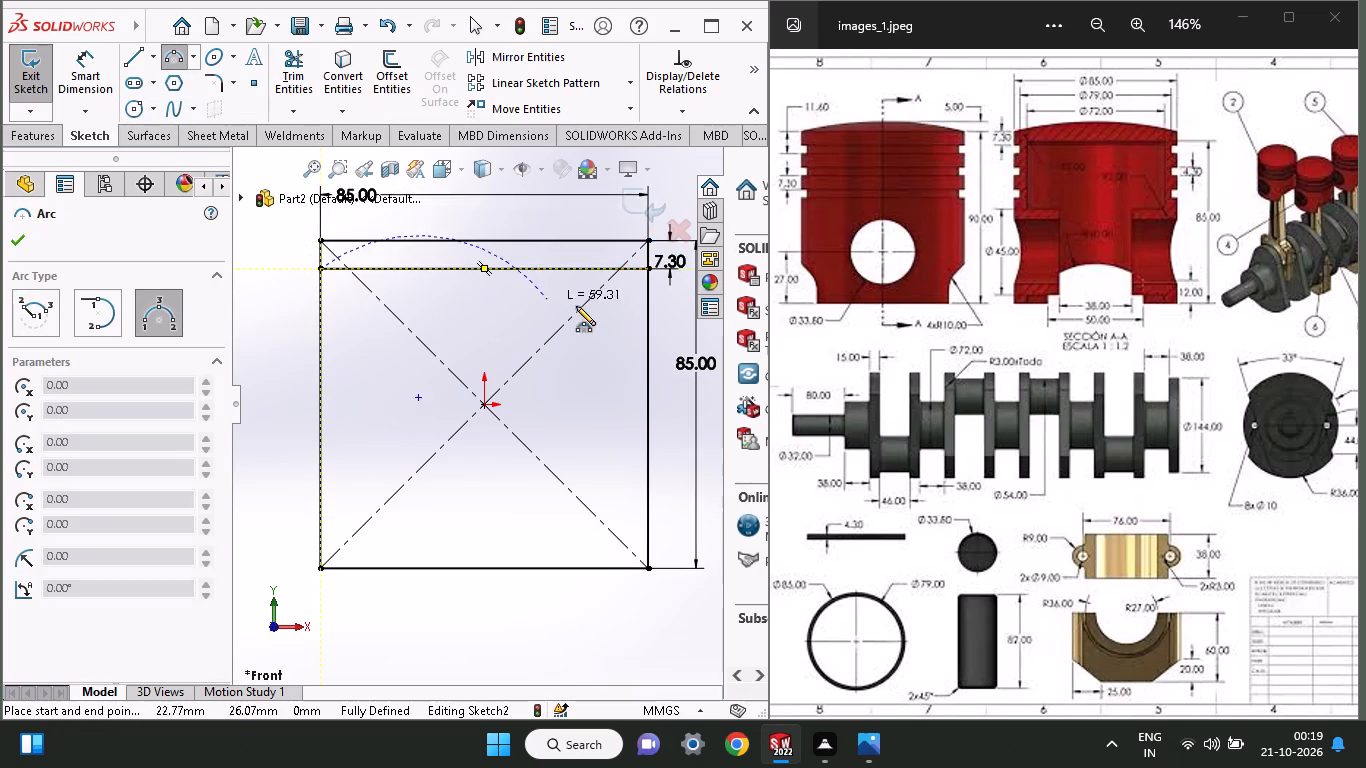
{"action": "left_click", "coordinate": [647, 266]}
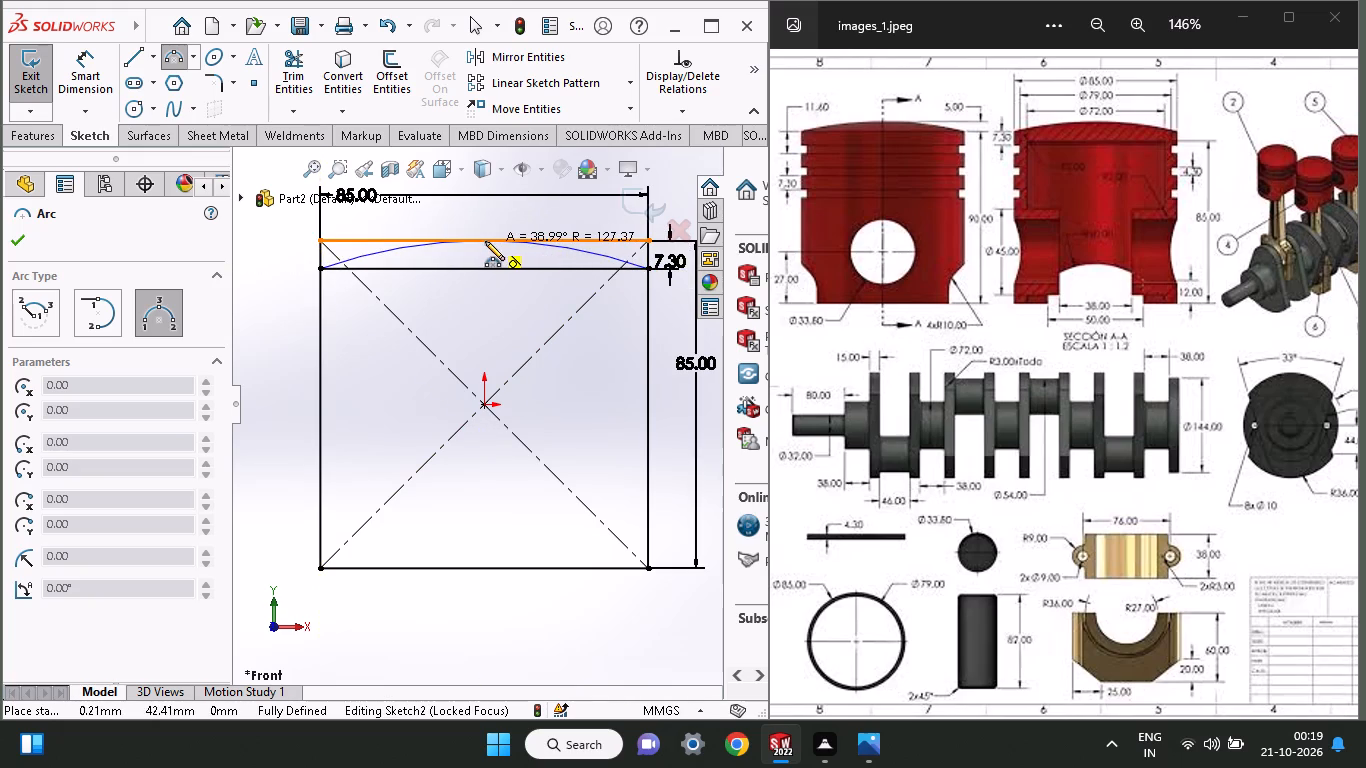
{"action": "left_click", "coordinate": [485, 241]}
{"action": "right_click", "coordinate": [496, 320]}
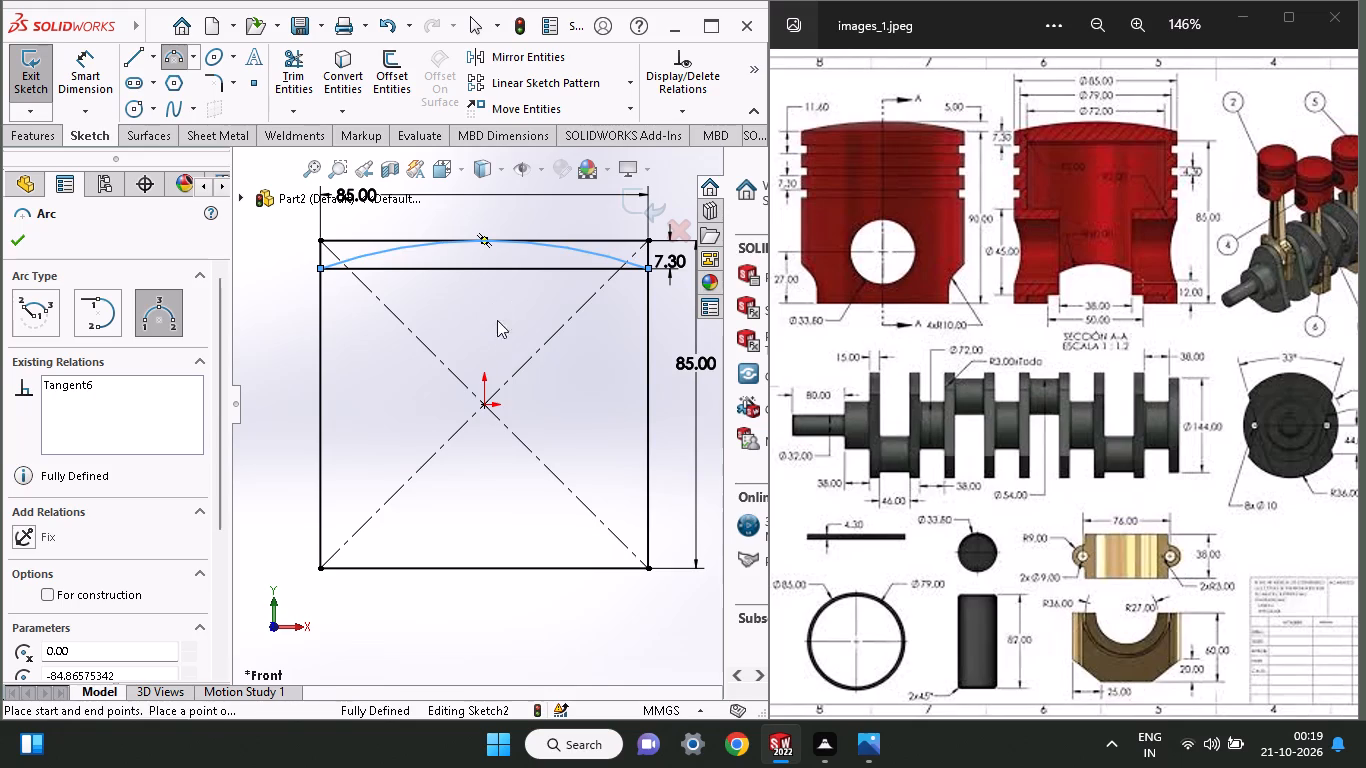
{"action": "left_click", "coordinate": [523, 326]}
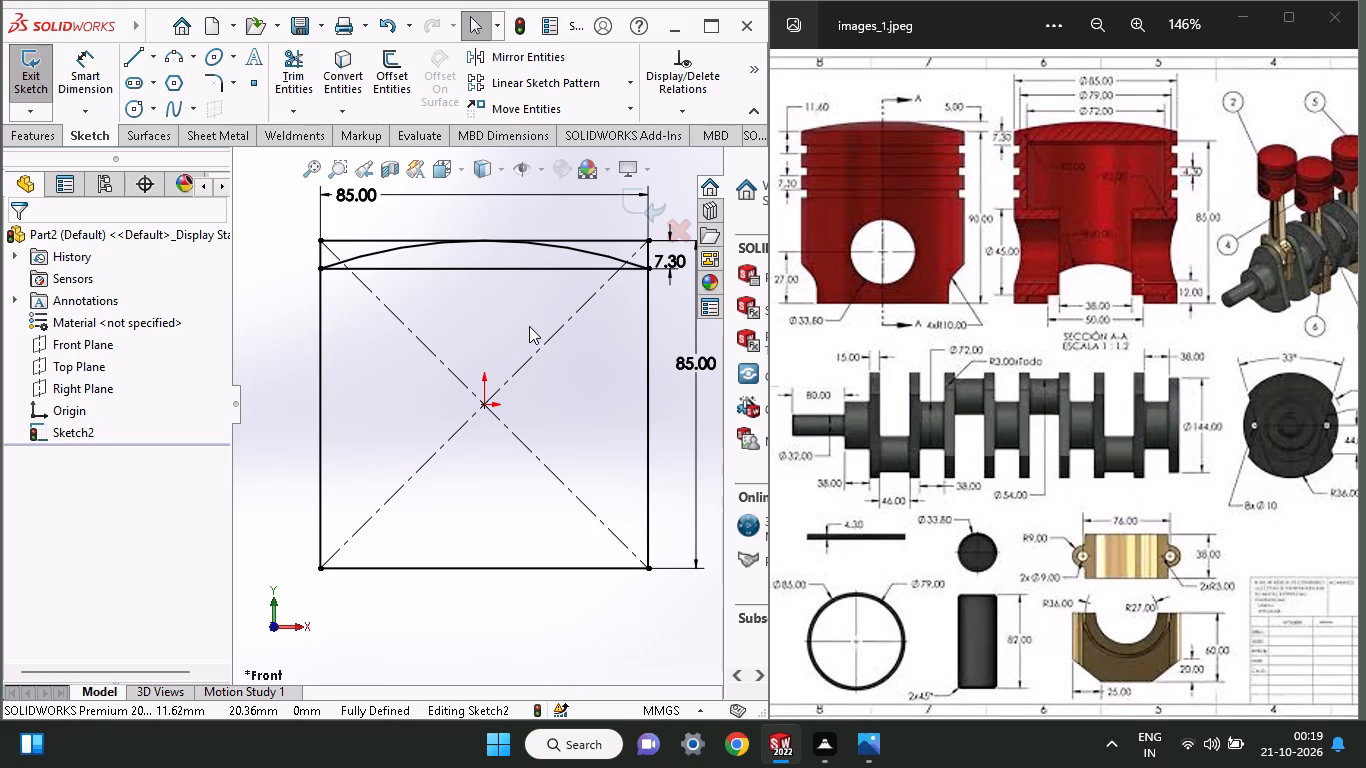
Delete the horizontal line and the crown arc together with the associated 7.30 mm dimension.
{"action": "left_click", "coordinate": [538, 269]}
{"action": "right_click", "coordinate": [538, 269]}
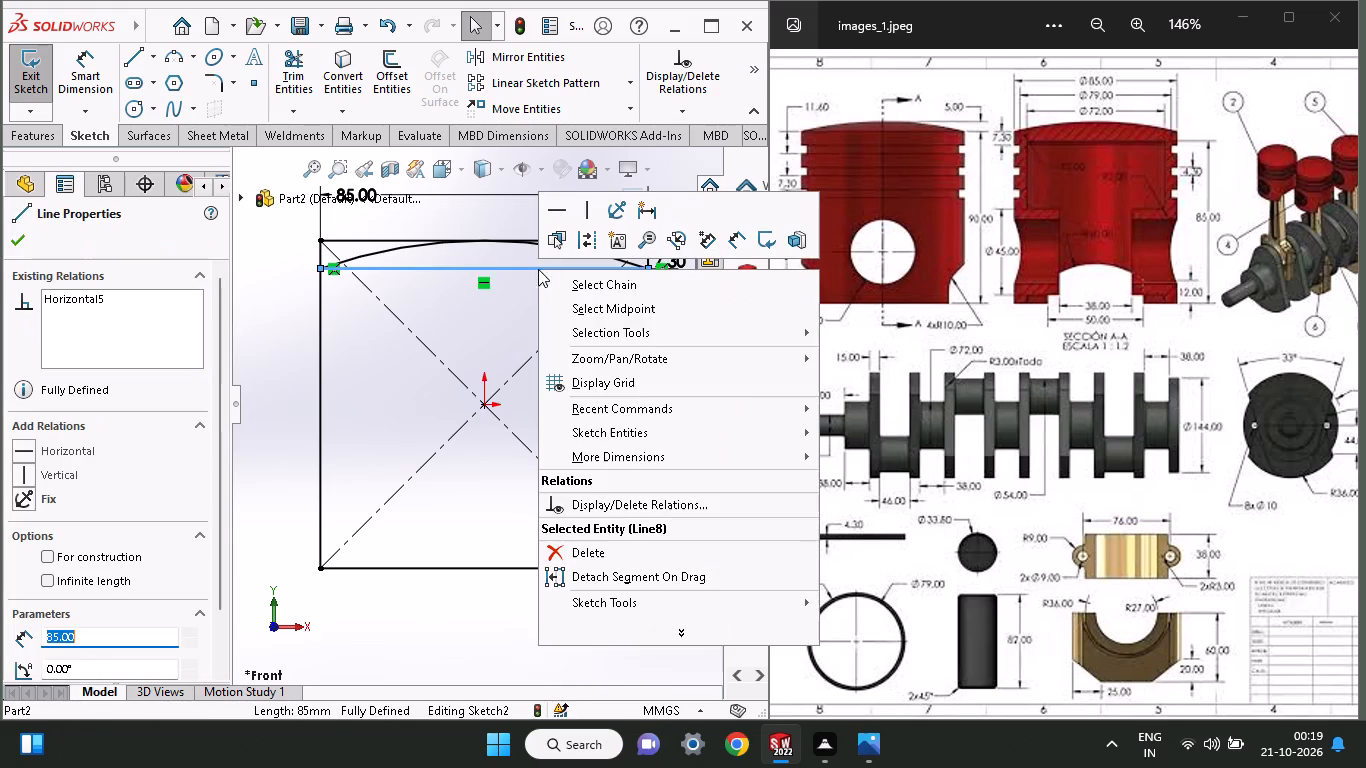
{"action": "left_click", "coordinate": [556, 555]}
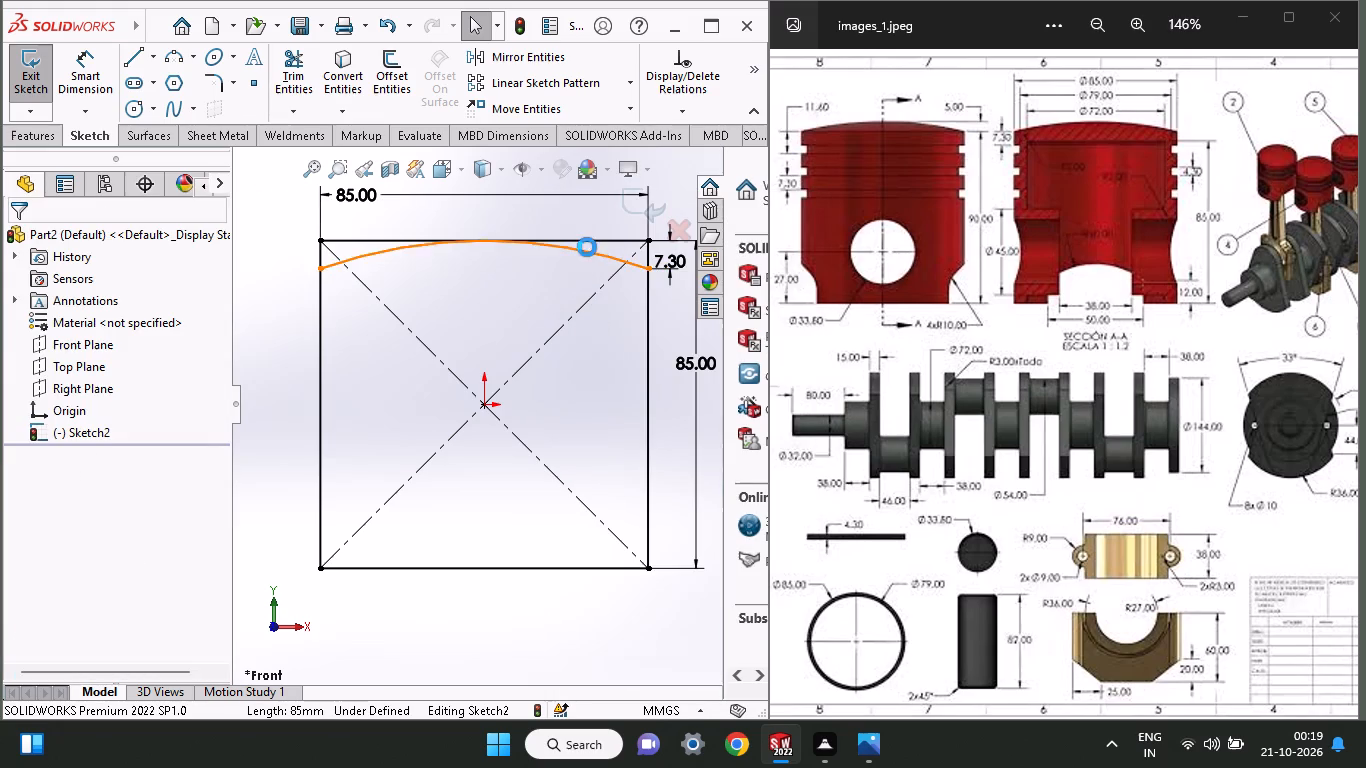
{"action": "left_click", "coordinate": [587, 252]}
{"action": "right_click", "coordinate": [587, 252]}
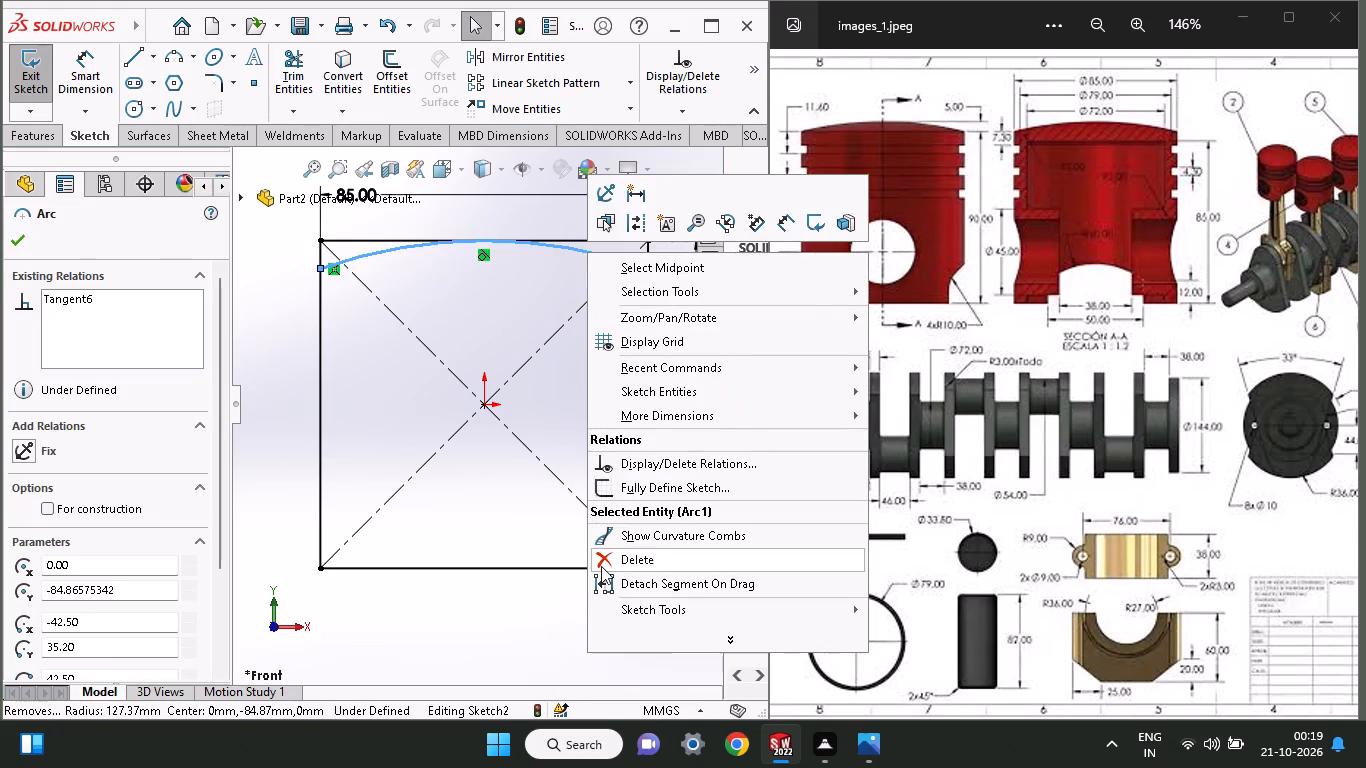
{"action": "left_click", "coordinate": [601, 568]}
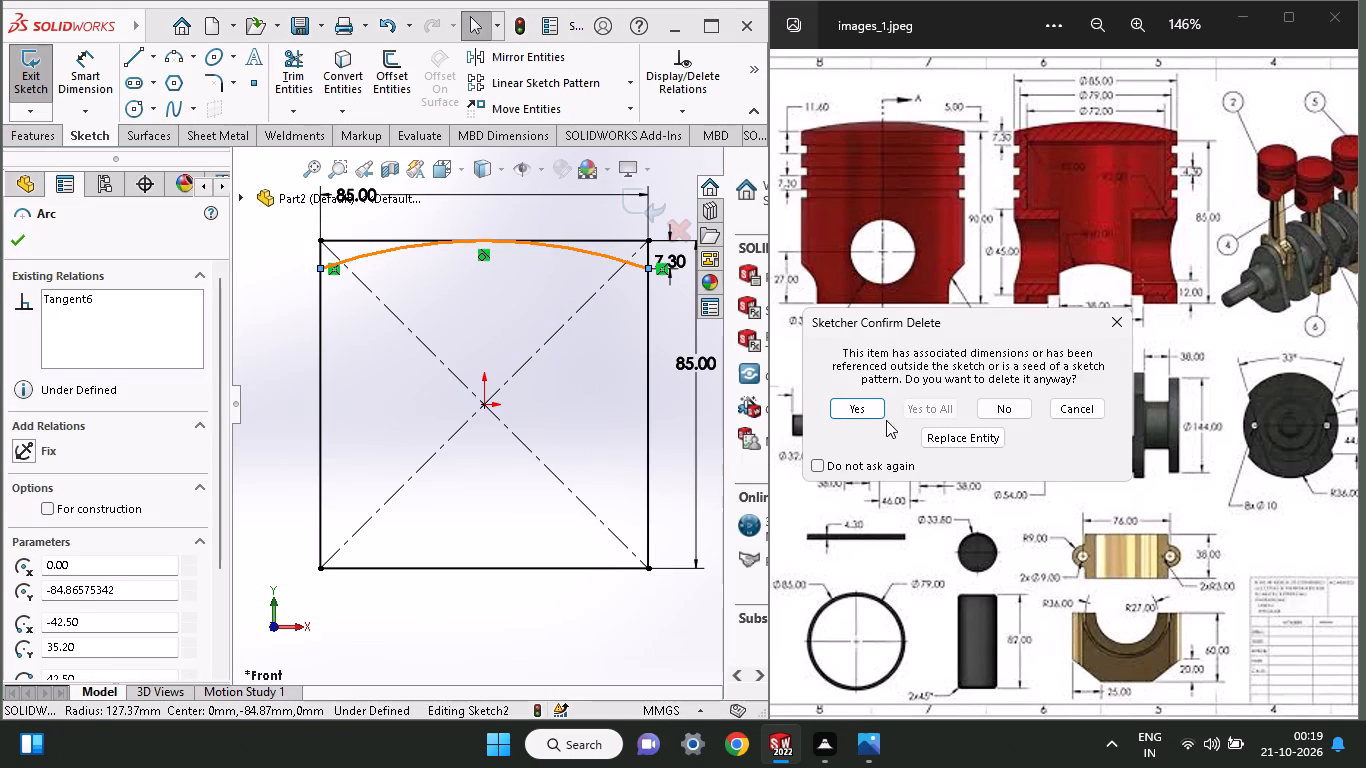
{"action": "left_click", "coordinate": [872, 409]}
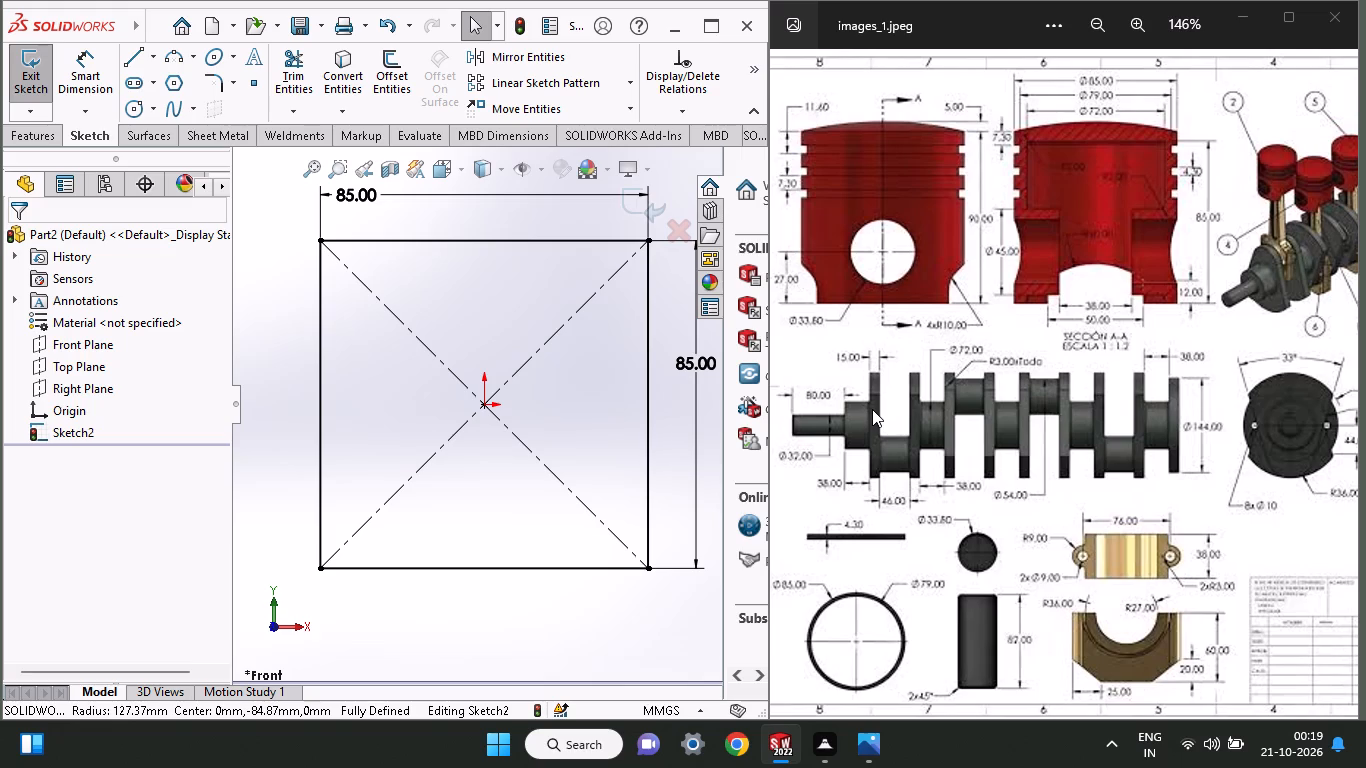
Sketch a new horizontal line between the rectangle's vertical sides, about 6.6 mm below its top edge.
{"action": "left_click", "coordinate": [140, 66]}
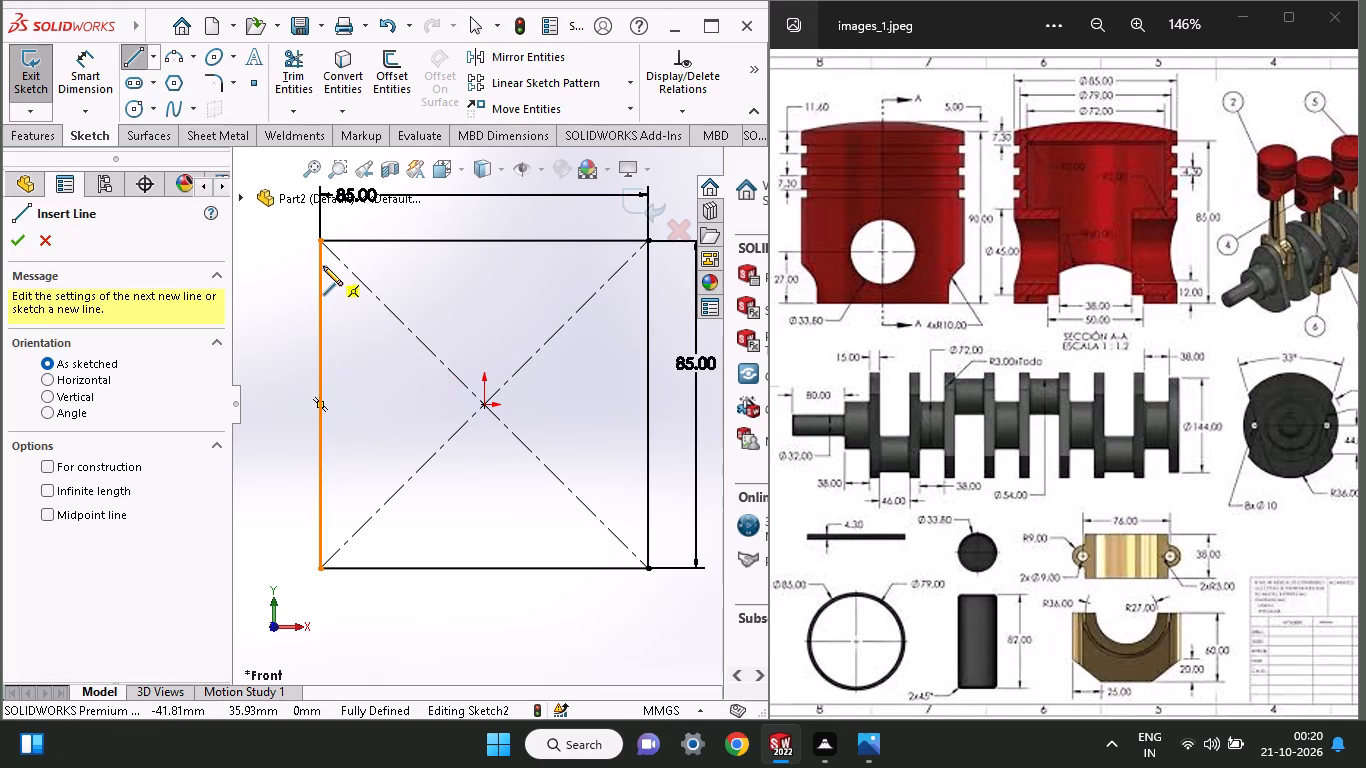
{"action": "left_click", "coordinate": [321, 266]}
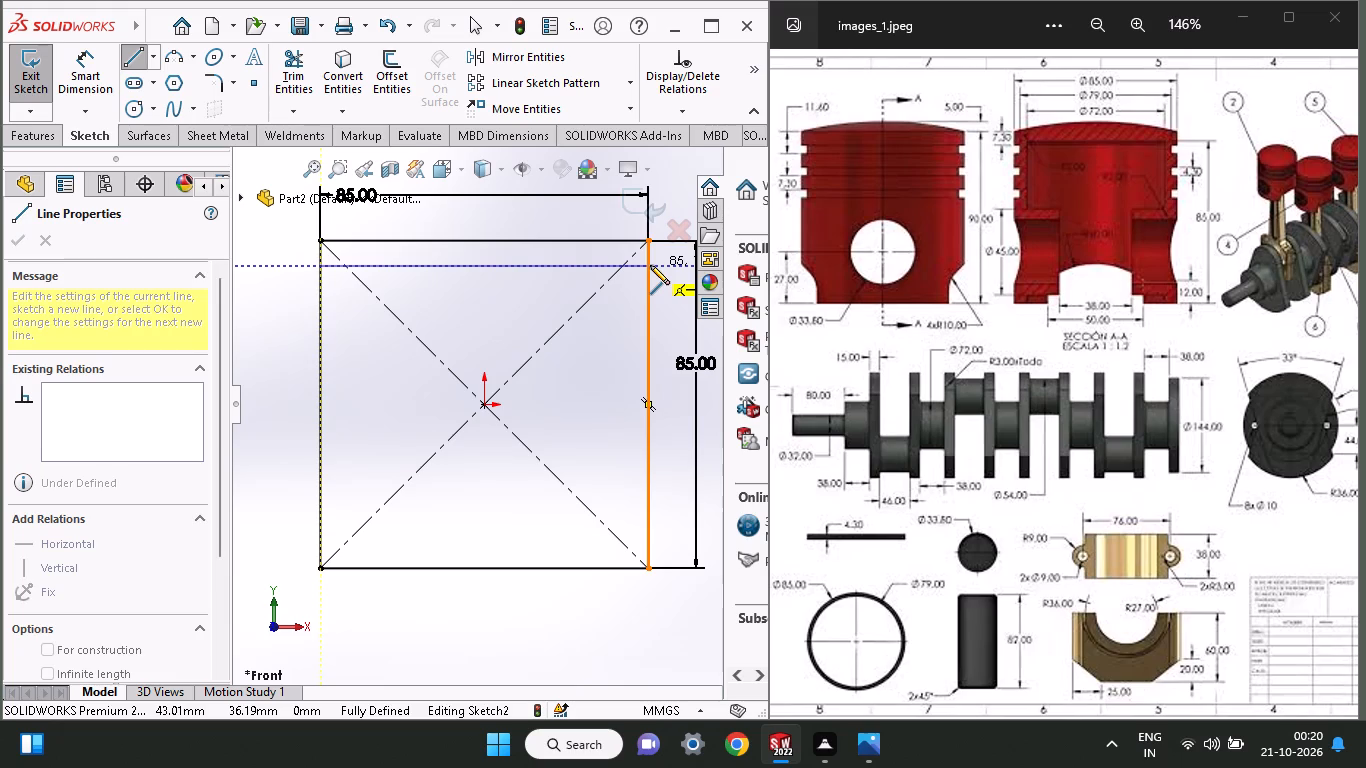
{"action": "left_click", "coordinate": [649, 265]}
{"action": "right_click", "coordinate": [600, 295]}
{"action": "left_click", "coordinate": [608, 301]}
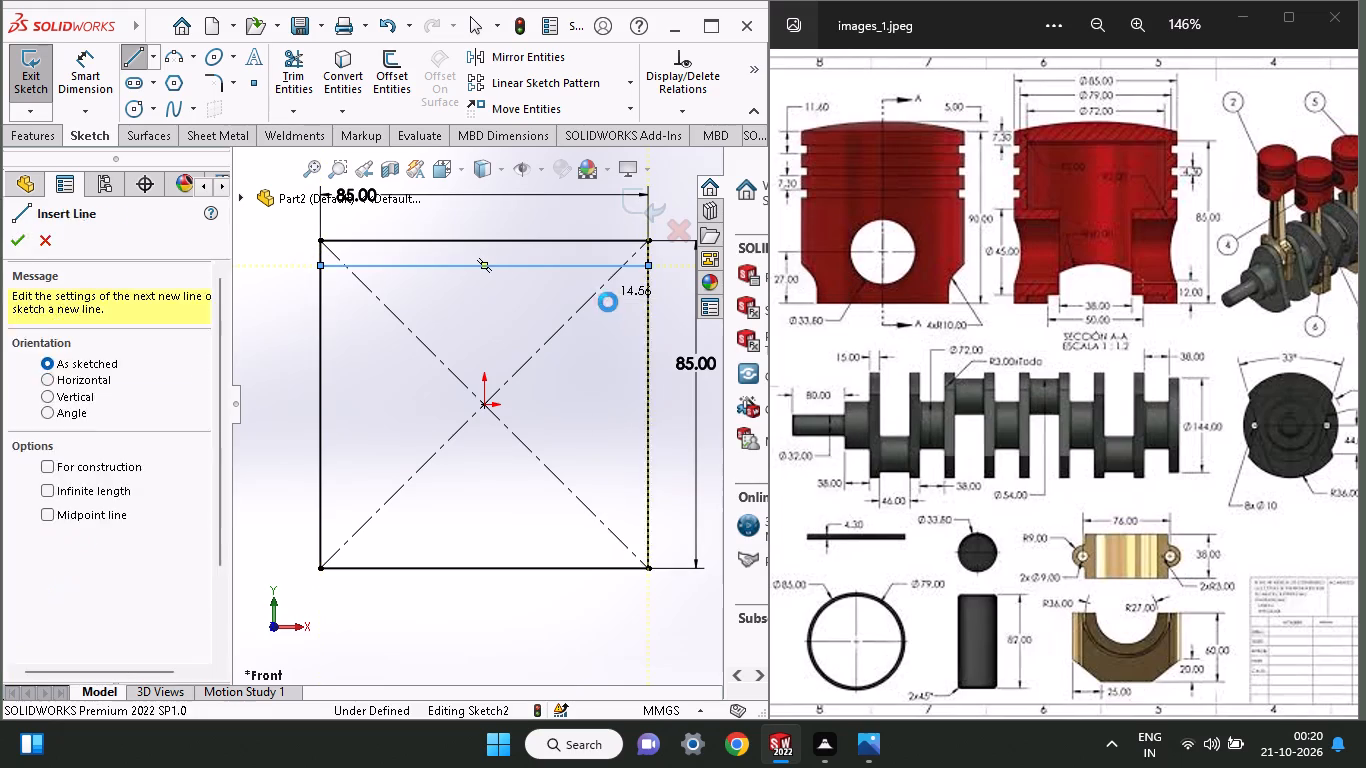
Dimension the gap between the new line and the rectangle's top edge, setting it to 5 mm.
{"action": "left_click", "coordinate": [97, 87]}
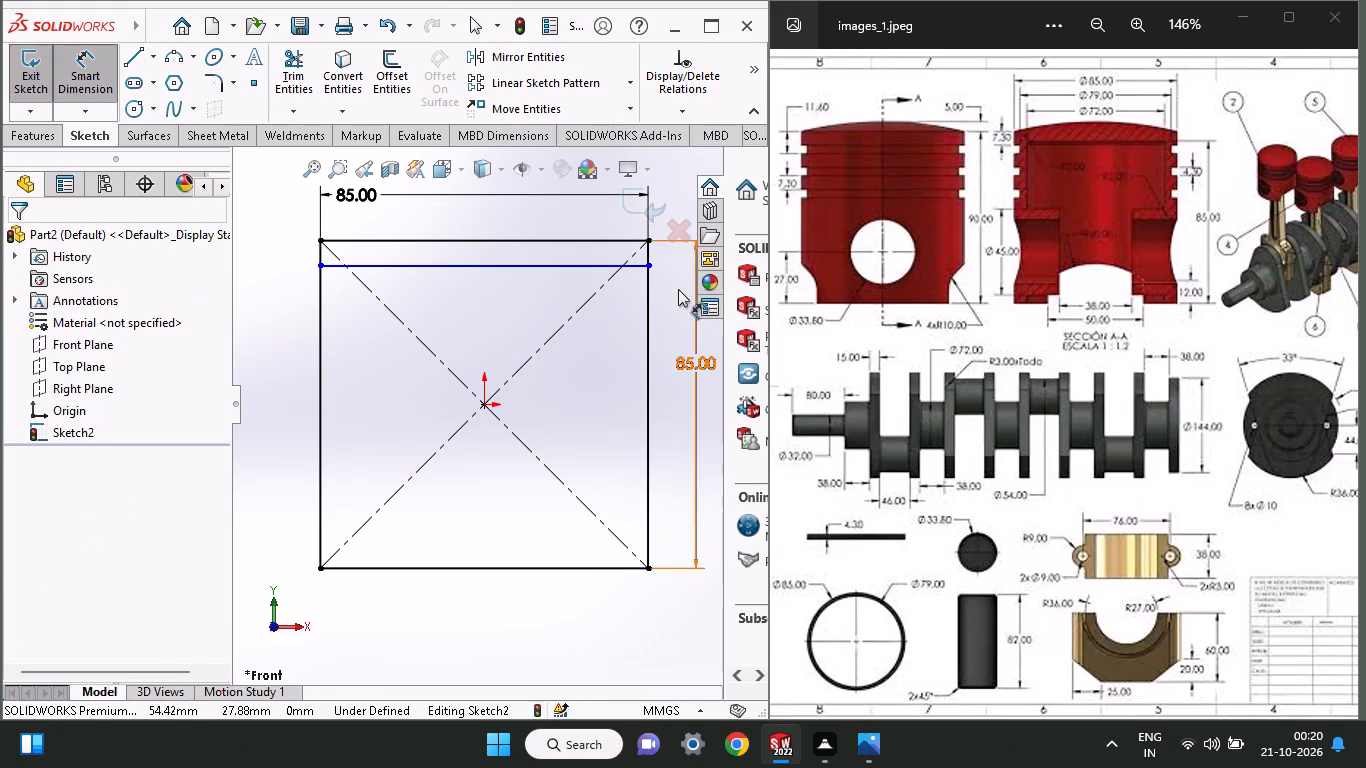
{"action": "left_click", "coordinate": [650, 262]}
{"action": "left_click", "coordinate": [654, 239]}
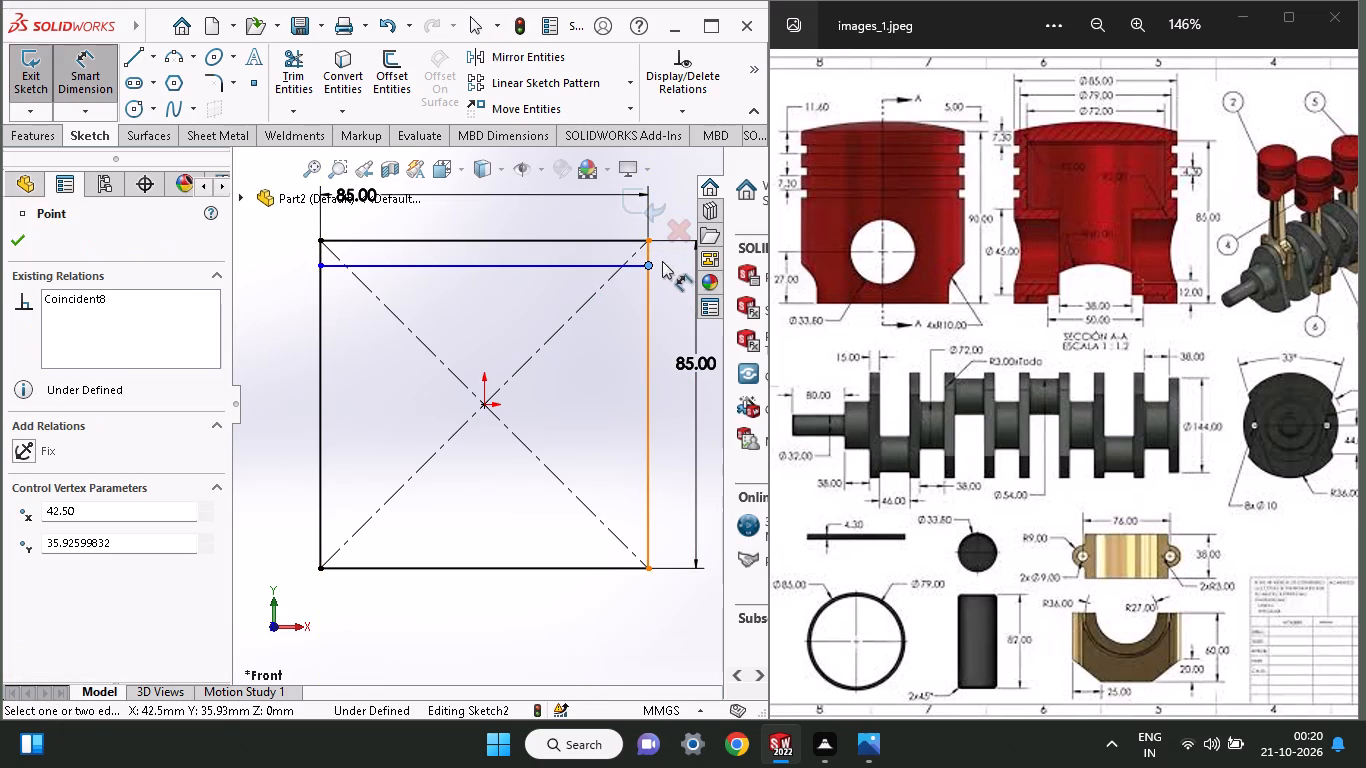
{"action": "left_click", "coordinate": [652, 245]}
{"action": "left_click", "coordinate": [666, 280]}
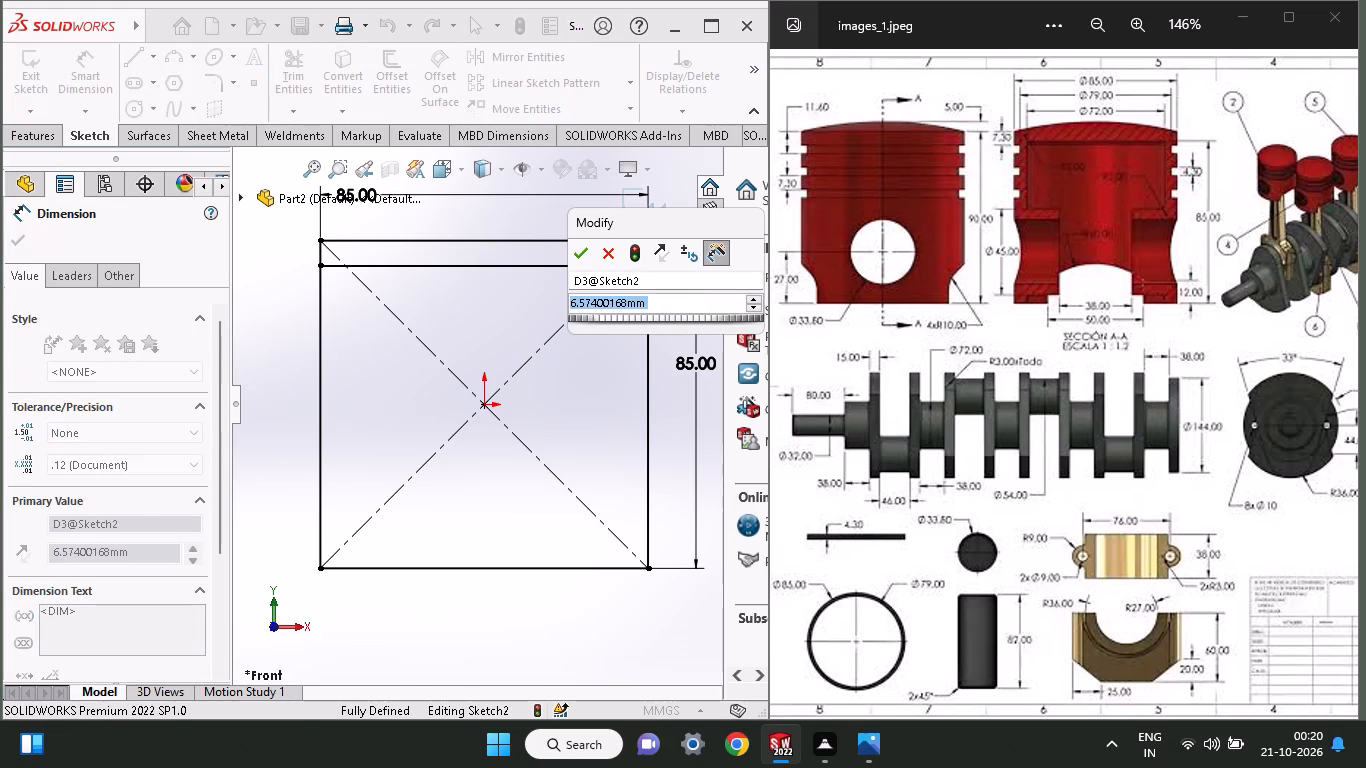
{"action": "key", "text": "5"}
{"action": "key", "text": "Return"}
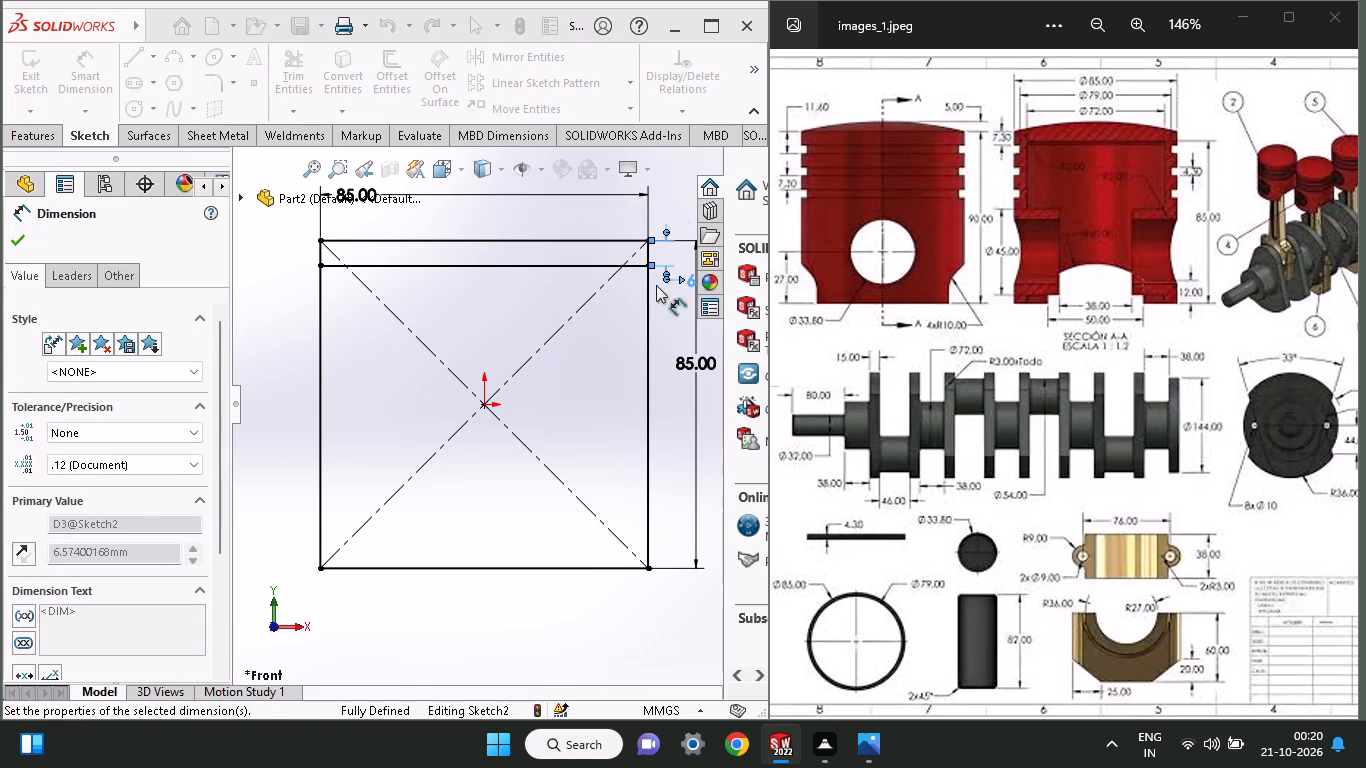
{"action": "left_click", "coordinate": [18, 243]}
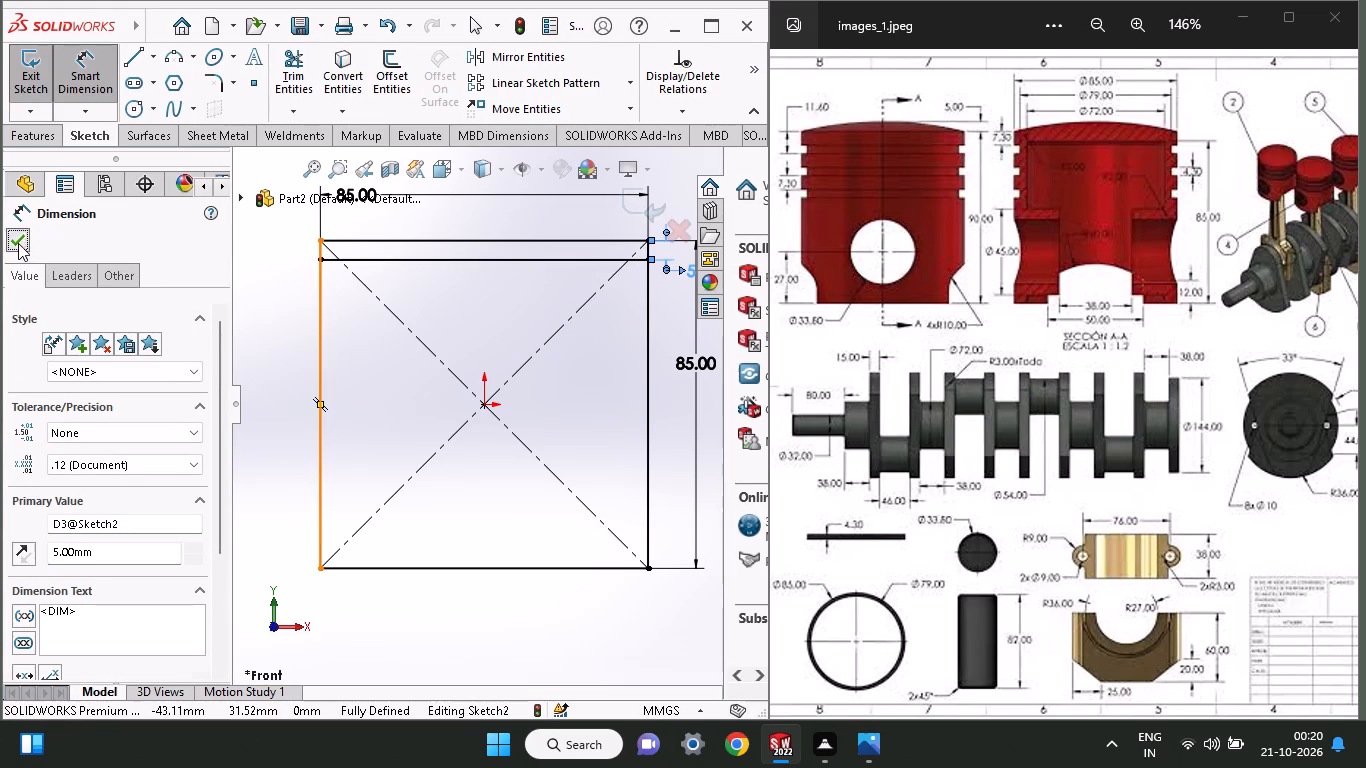
Sketch a three-point crown arc between the line's endpoints, tangent to the rectangle's top edge, with a radius of about 183 mm.
{"action": "left_click", "coordinate": [183, 58]}
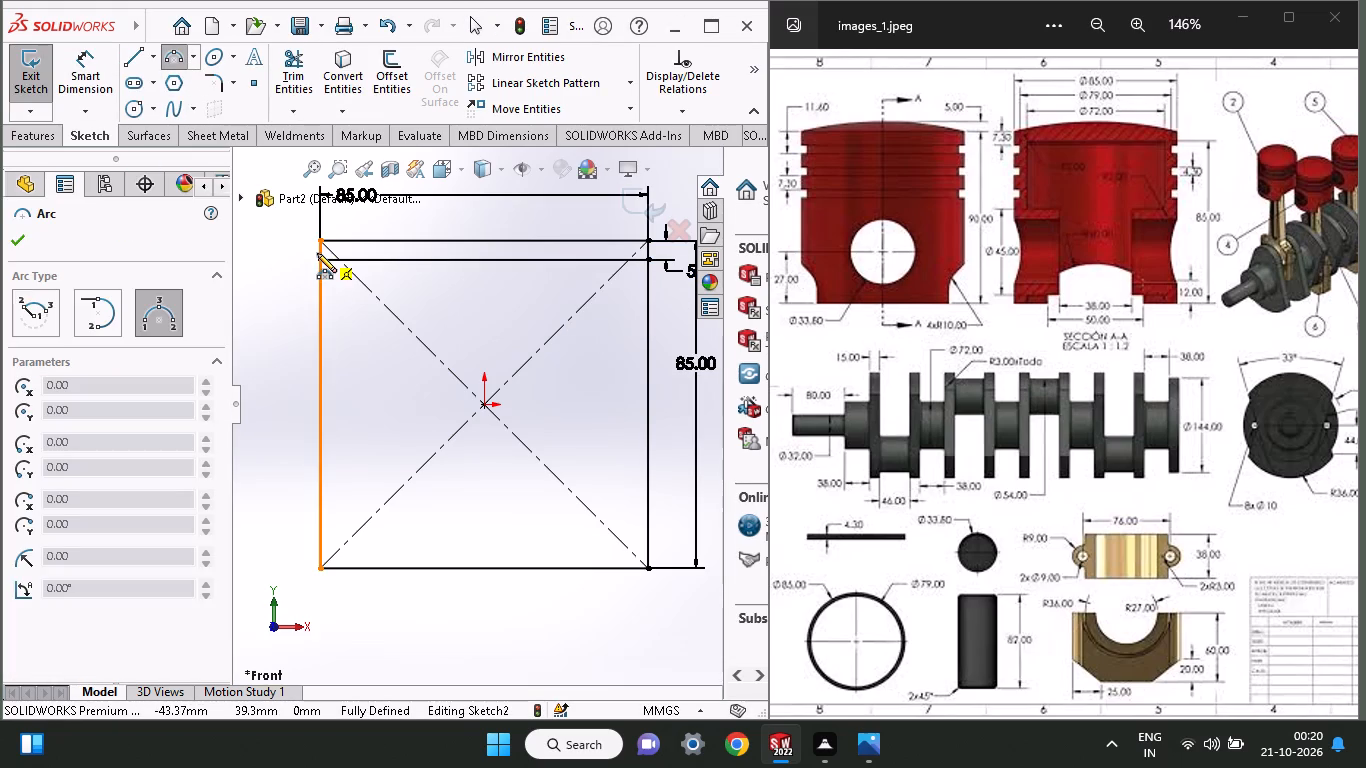
{"action": "left_click", "coordinate": [317, 256]}
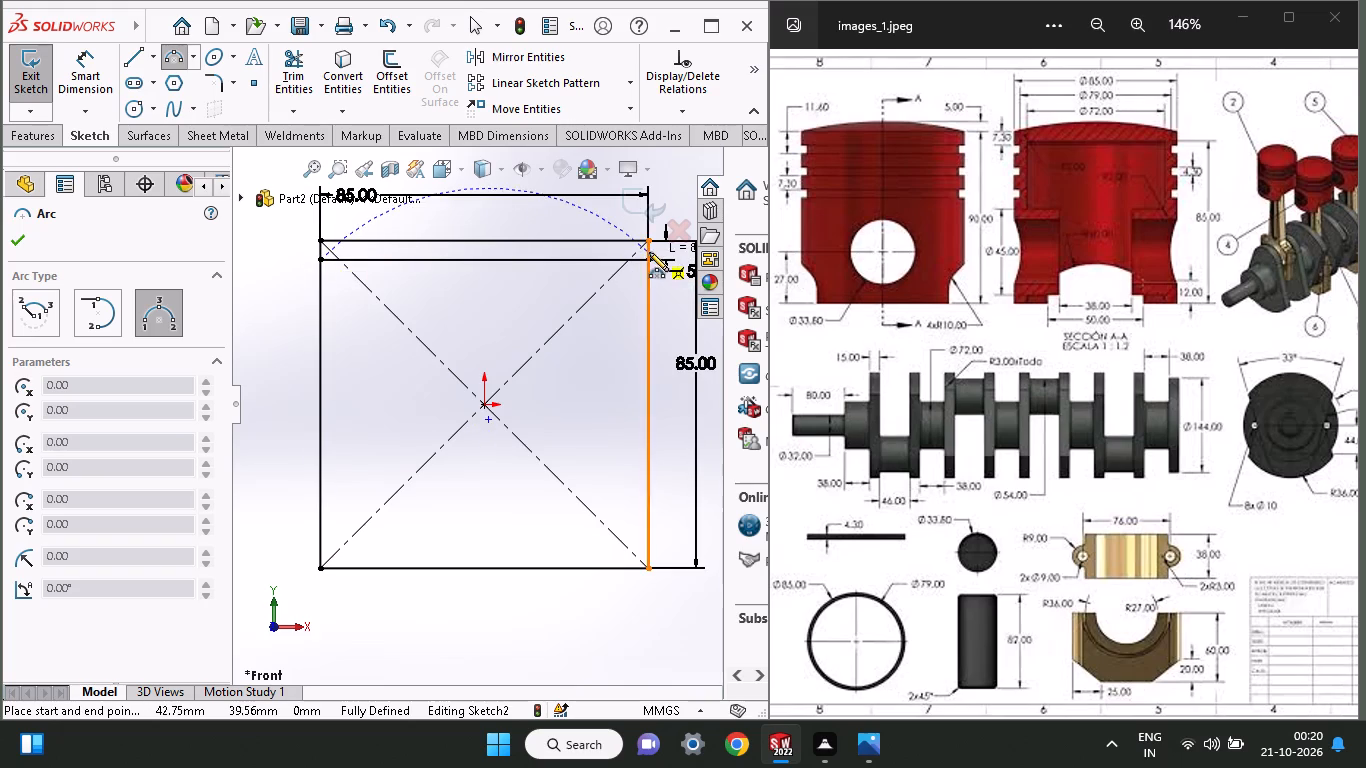
{"action": "left_click", "coordinate": [645, 260]}
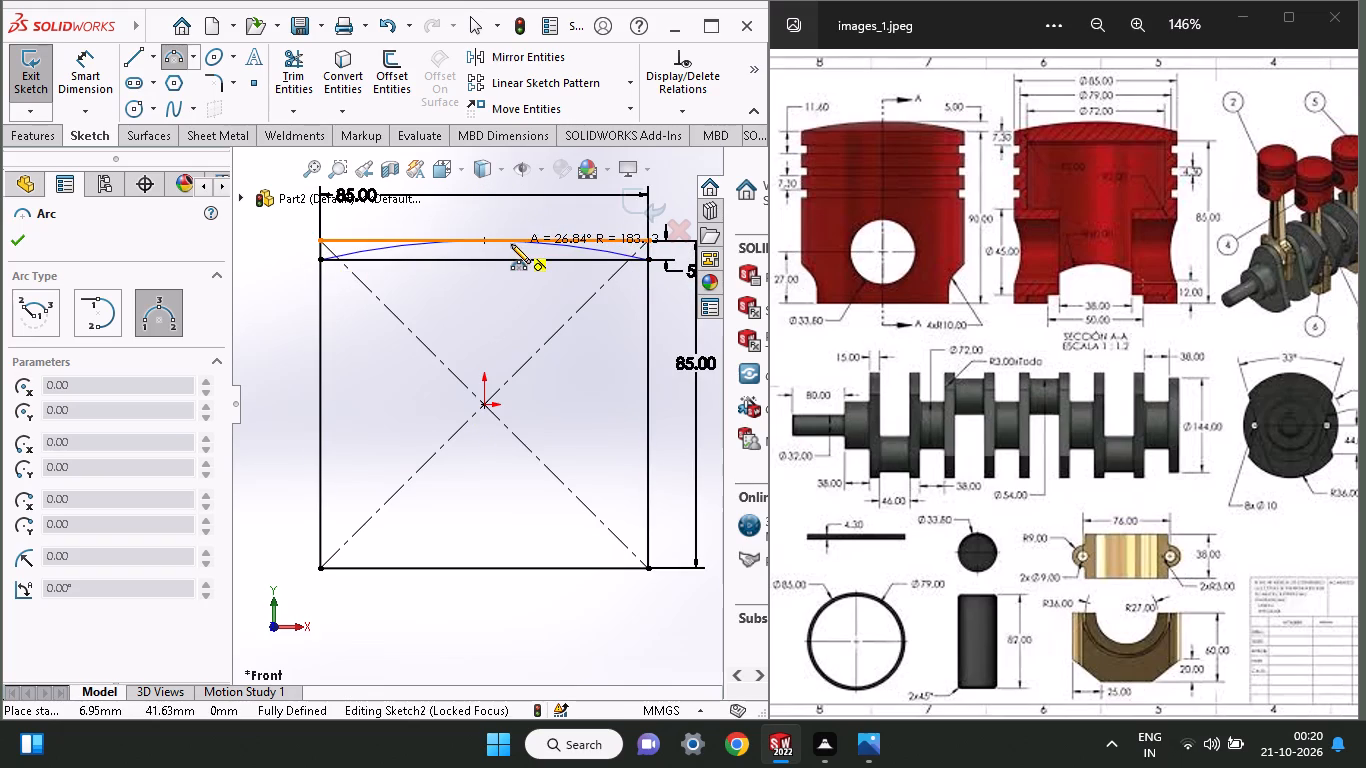
{"action": "left_click", "coordinate": [511, 244]}
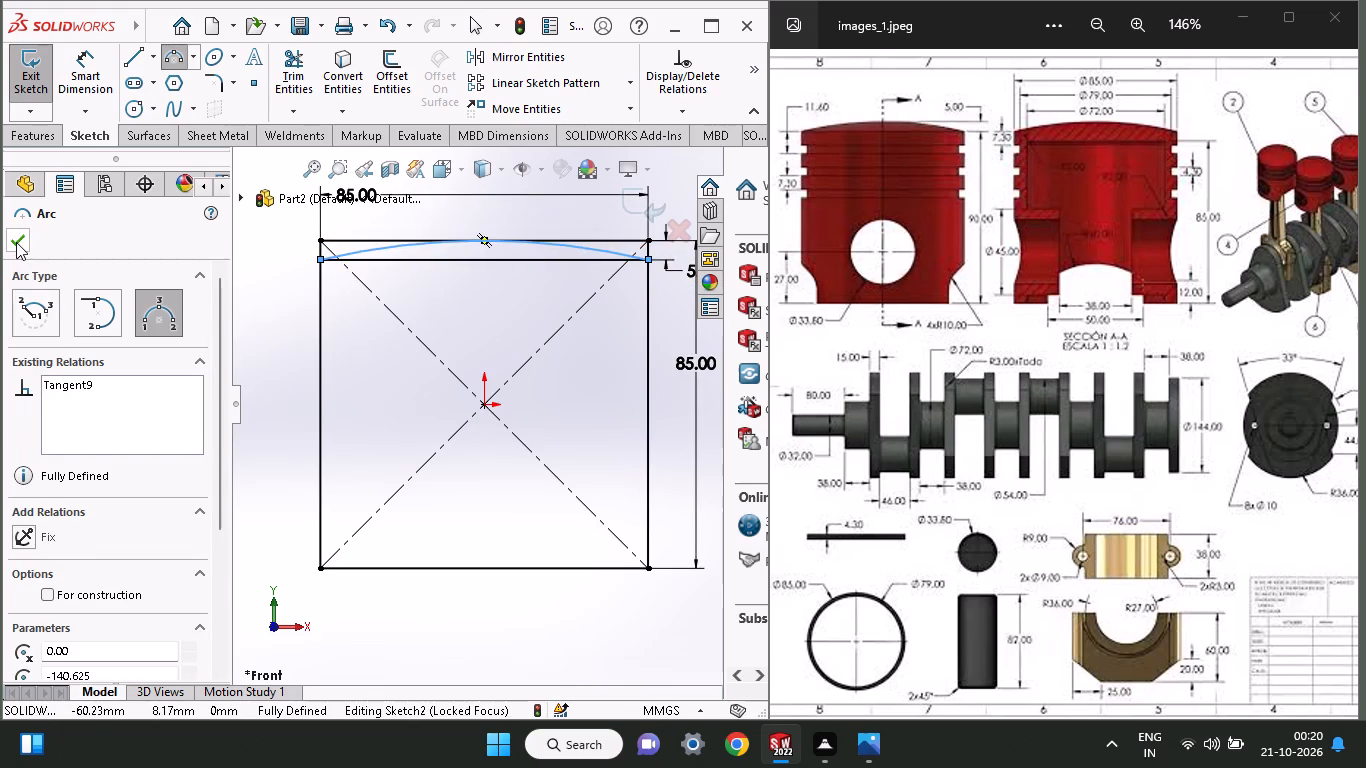
{"action": "left_click", "coordinate": [16, 242]}
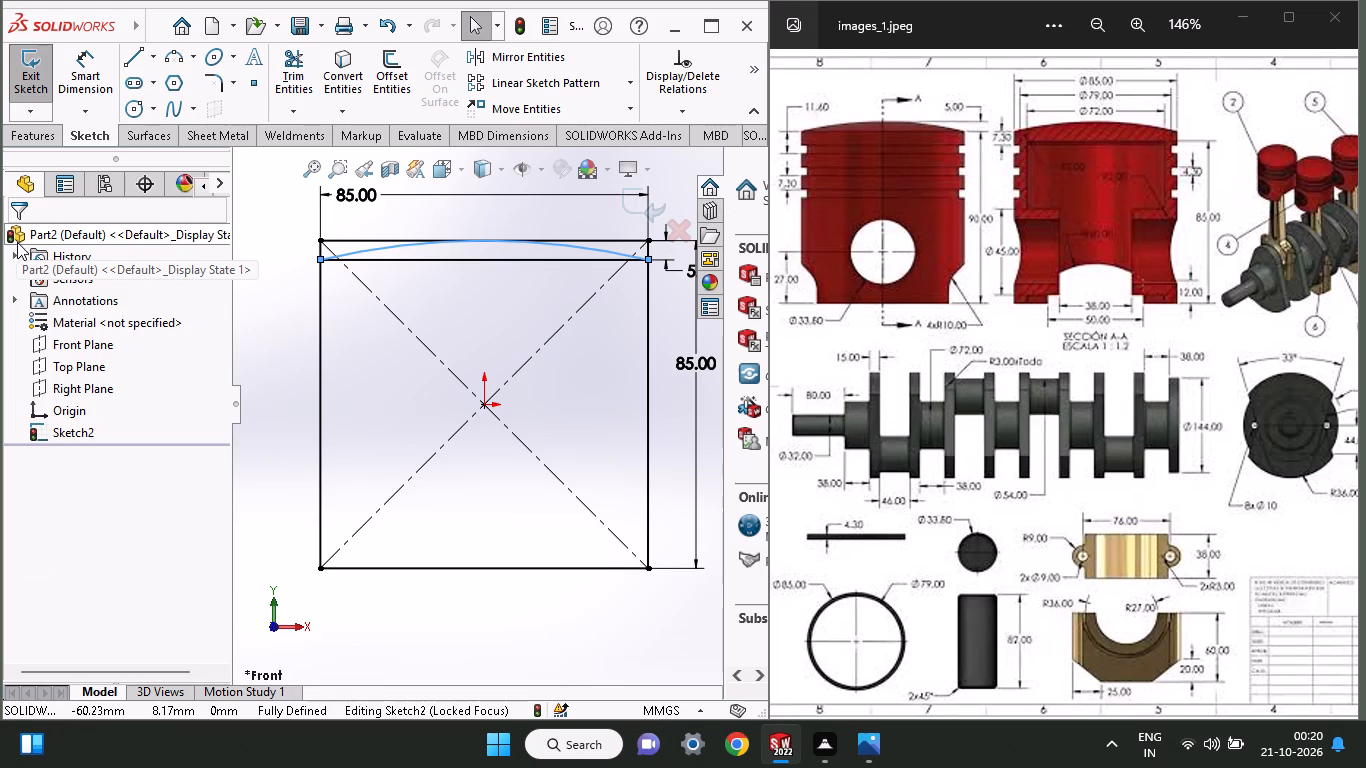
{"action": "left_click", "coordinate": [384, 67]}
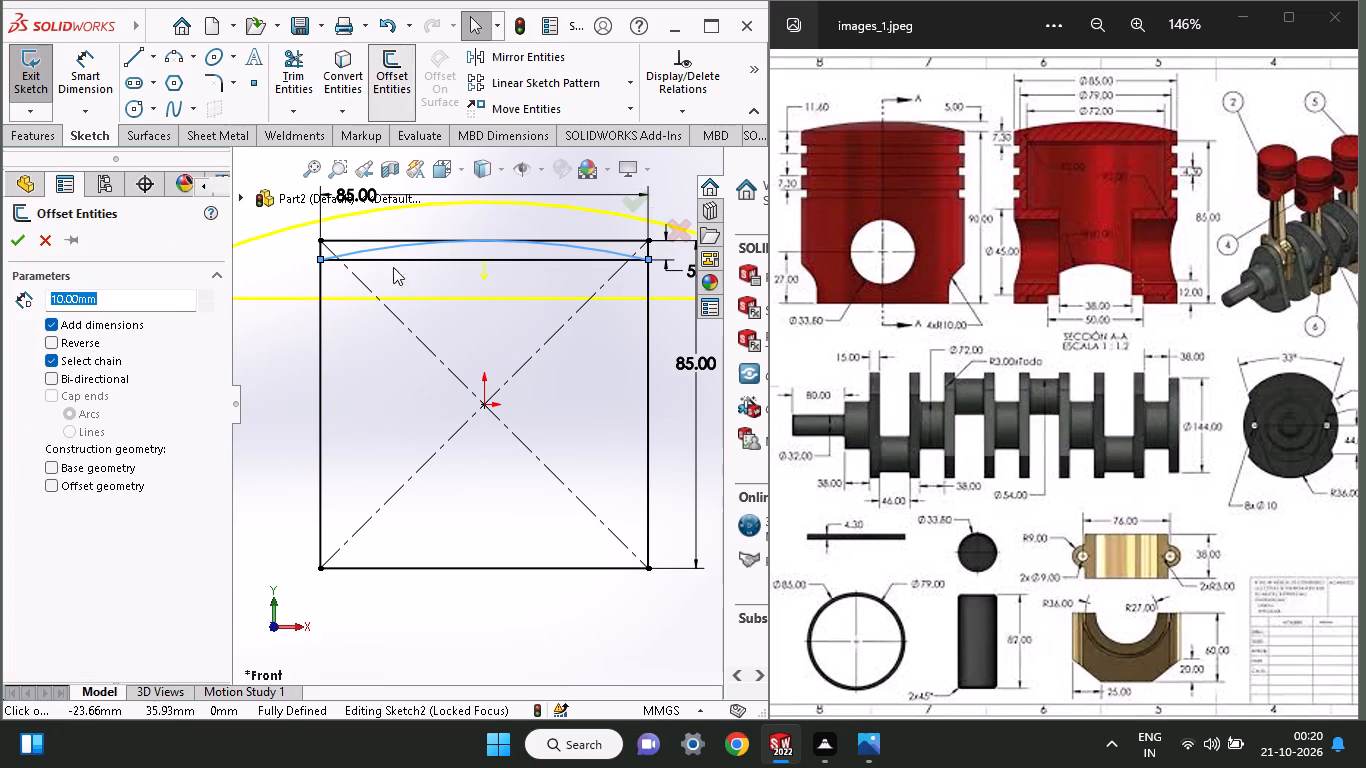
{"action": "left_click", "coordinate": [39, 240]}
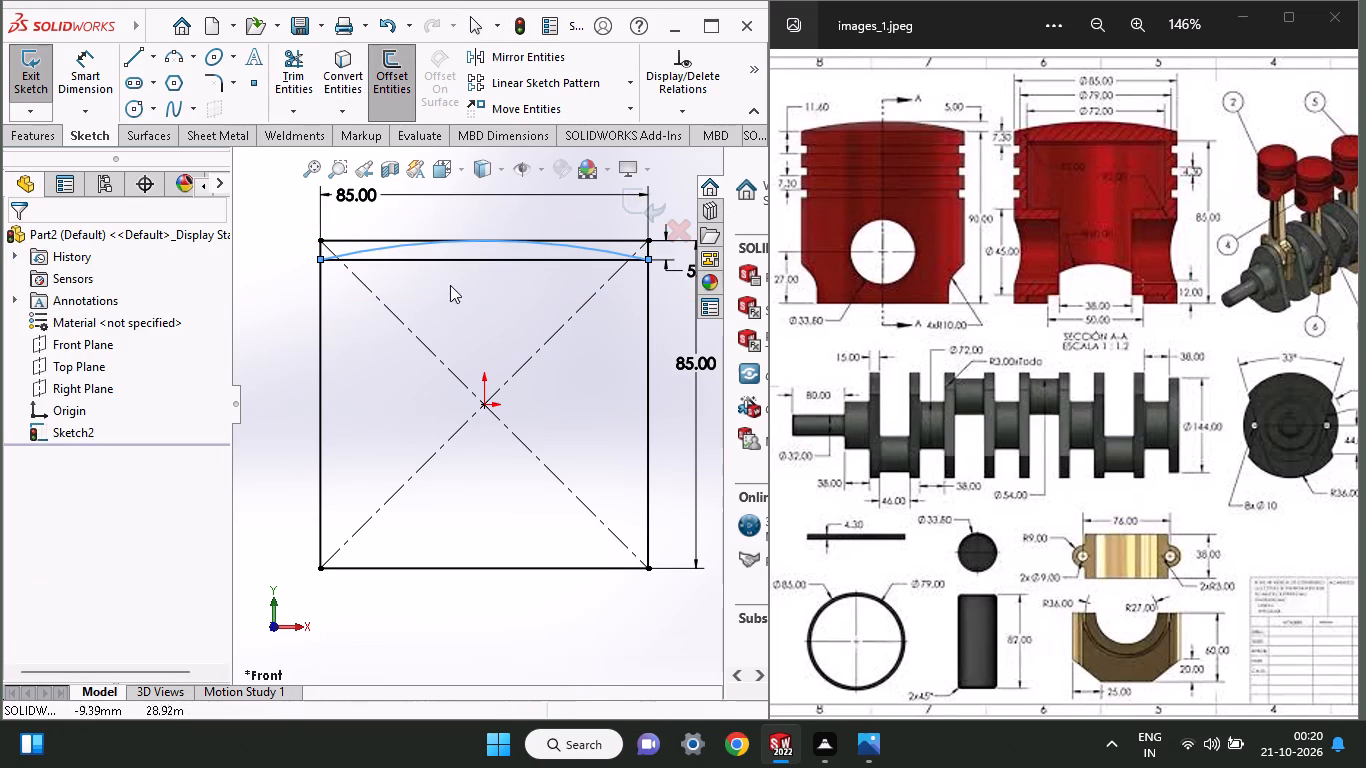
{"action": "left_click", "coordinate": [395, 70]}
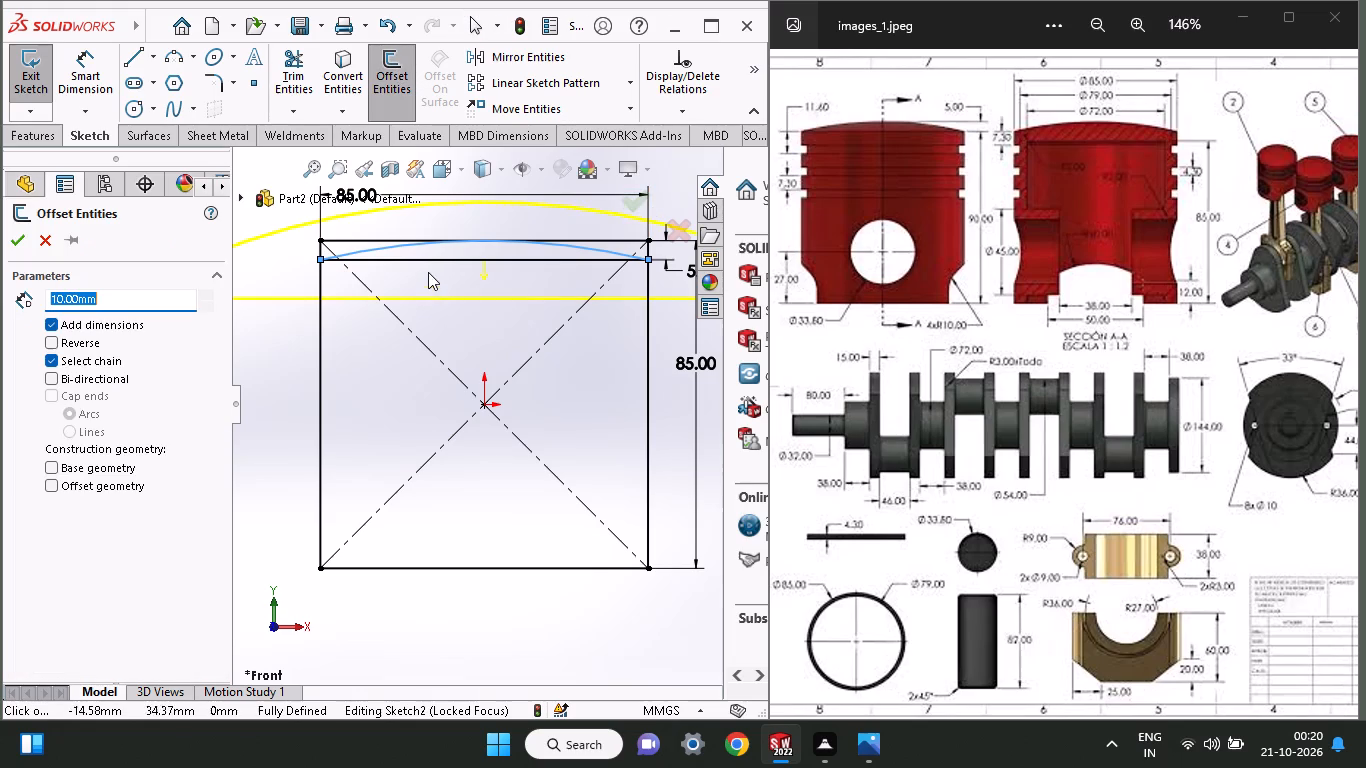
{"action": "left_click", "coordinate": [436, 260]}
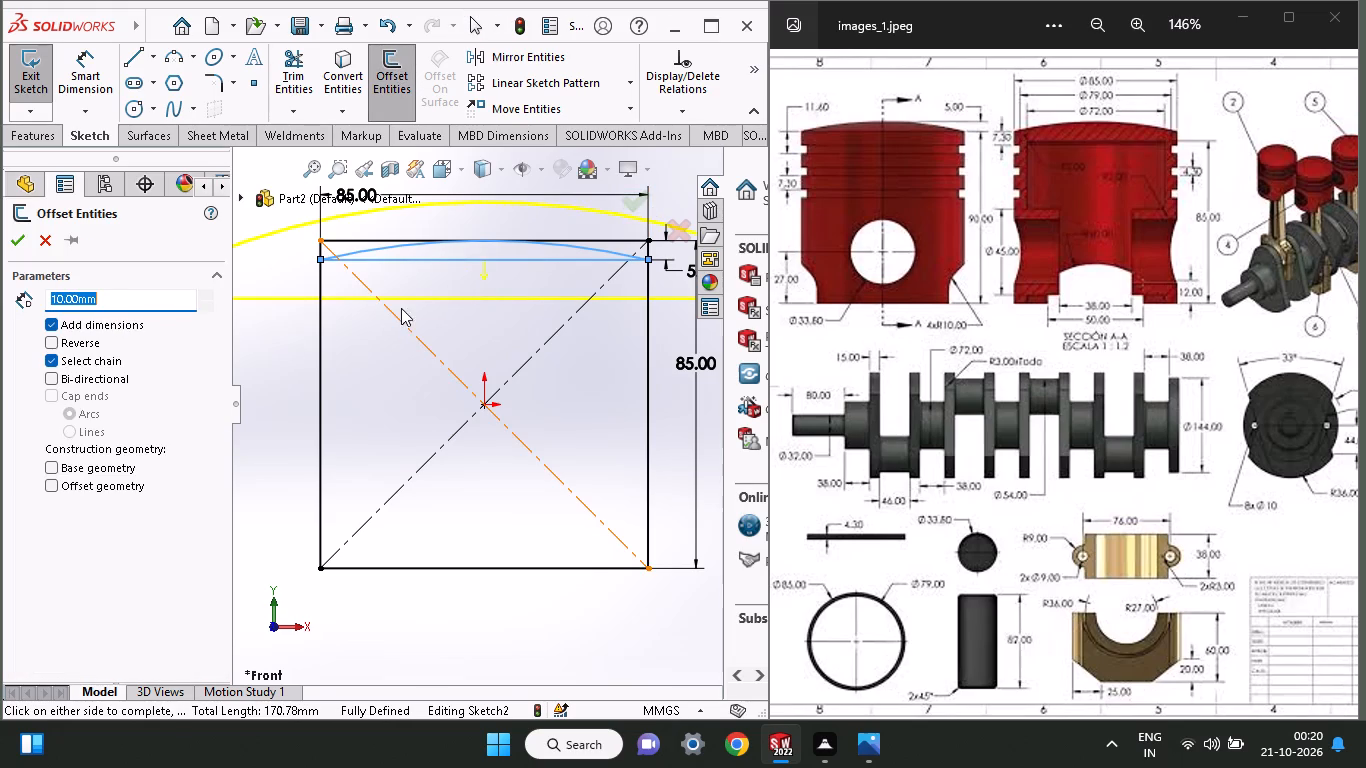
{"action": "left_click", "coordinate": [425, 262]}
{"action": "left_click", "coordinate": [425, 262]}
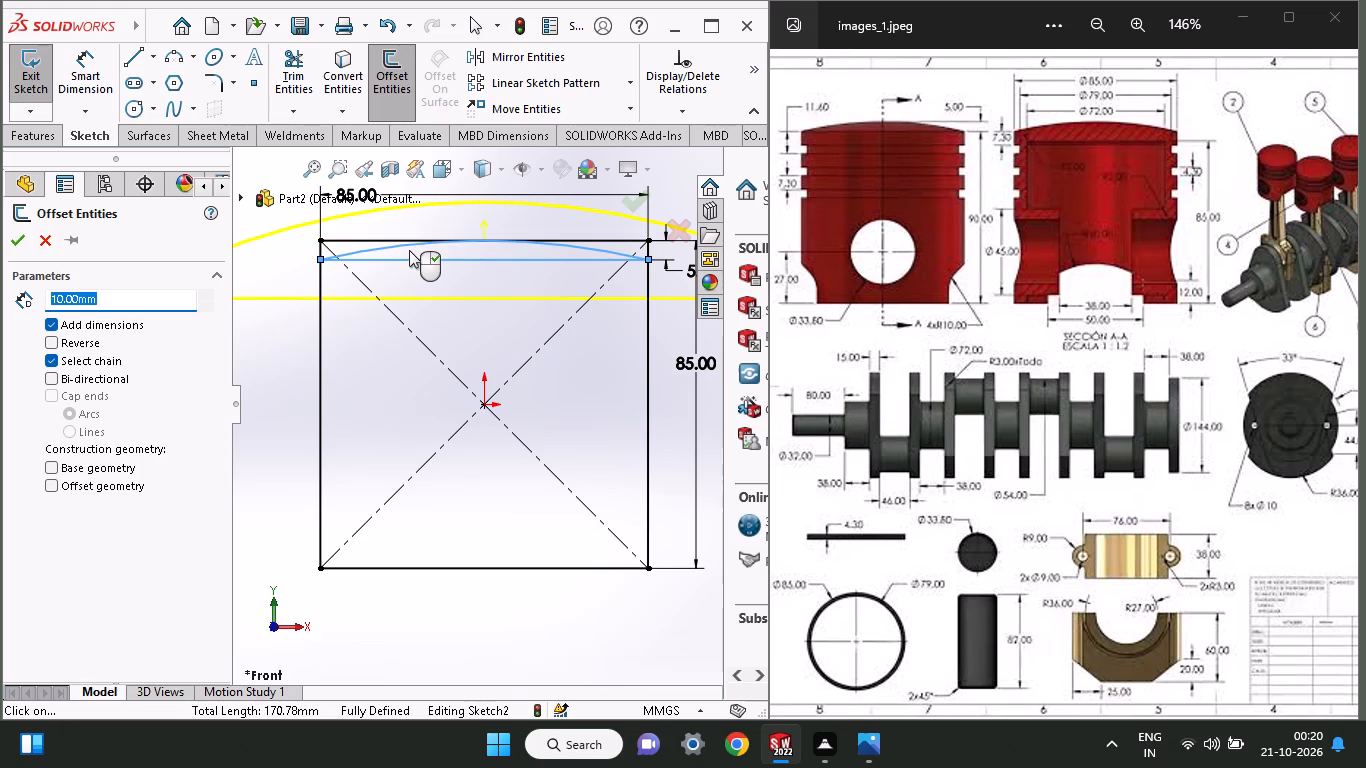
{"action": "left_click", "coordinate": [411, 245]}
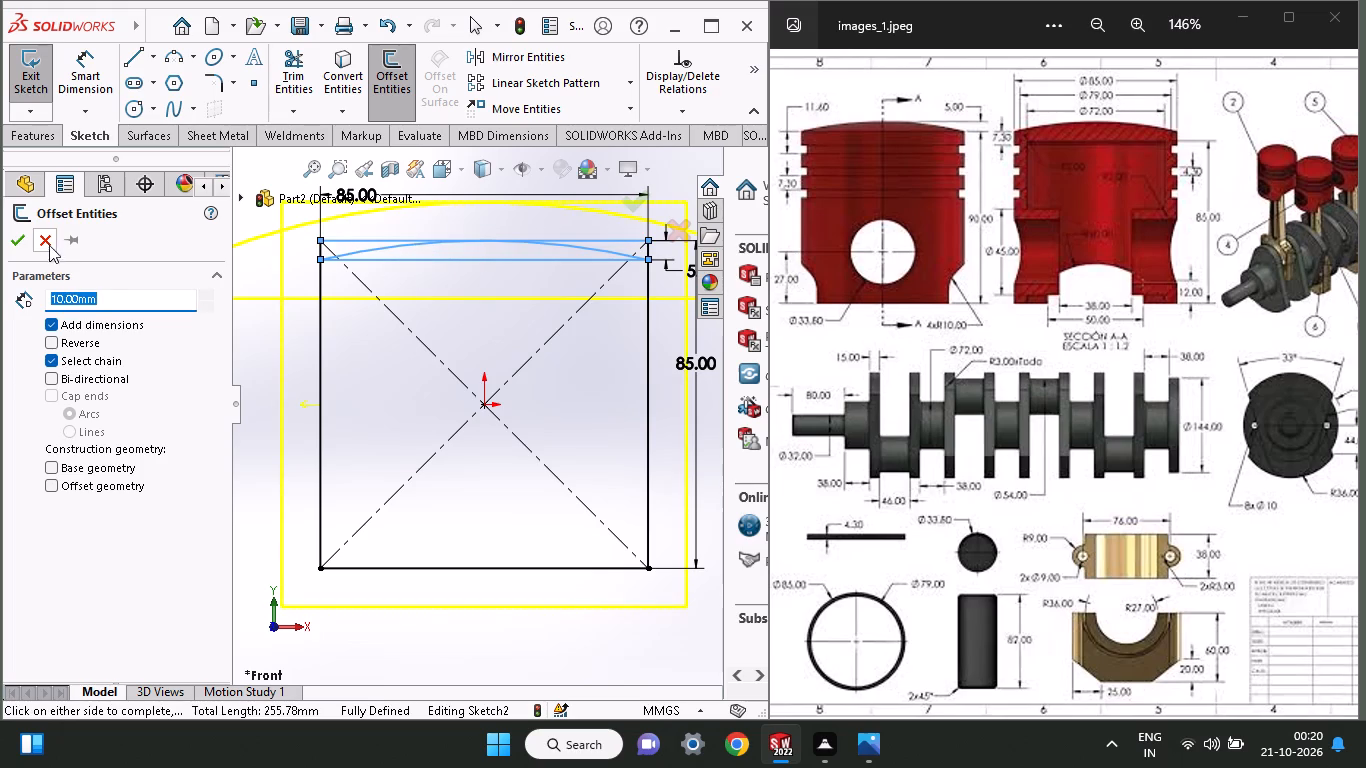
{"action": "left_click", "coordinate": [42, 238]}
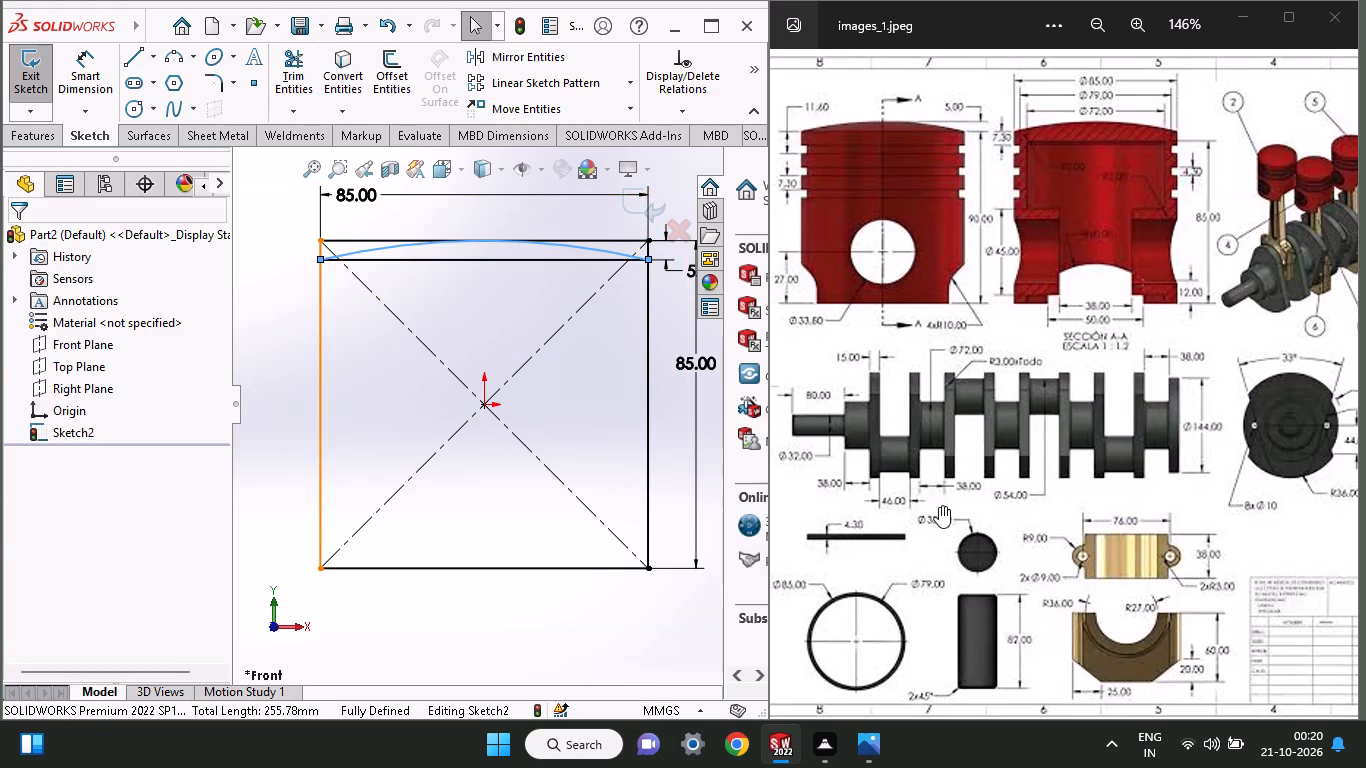
Sketch a horizontal line between the rectangle's vertical sides, about 6.2 mm below the crown arc's base line.
{"action": "left_click", "coordinate": [133, 52]}
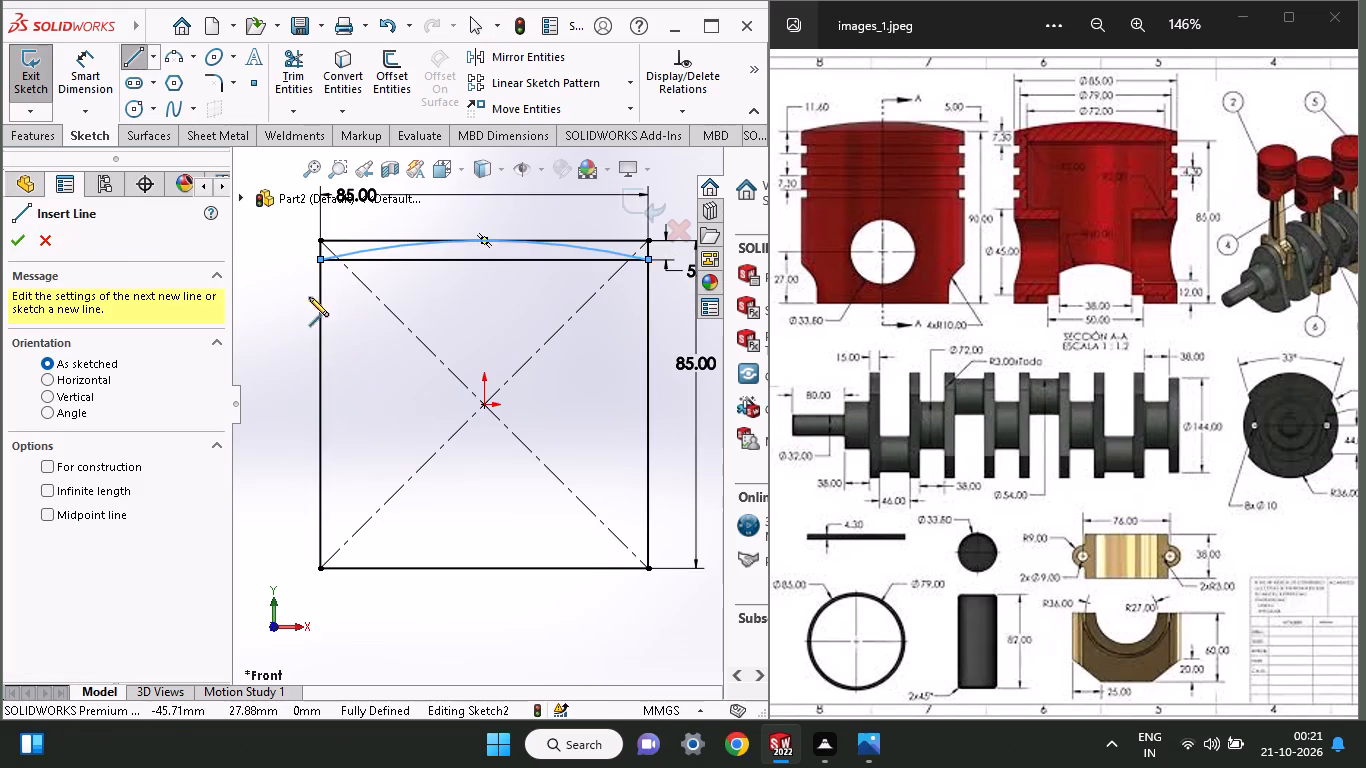
{"action": "left_click", "coordinate": [320, 284]}
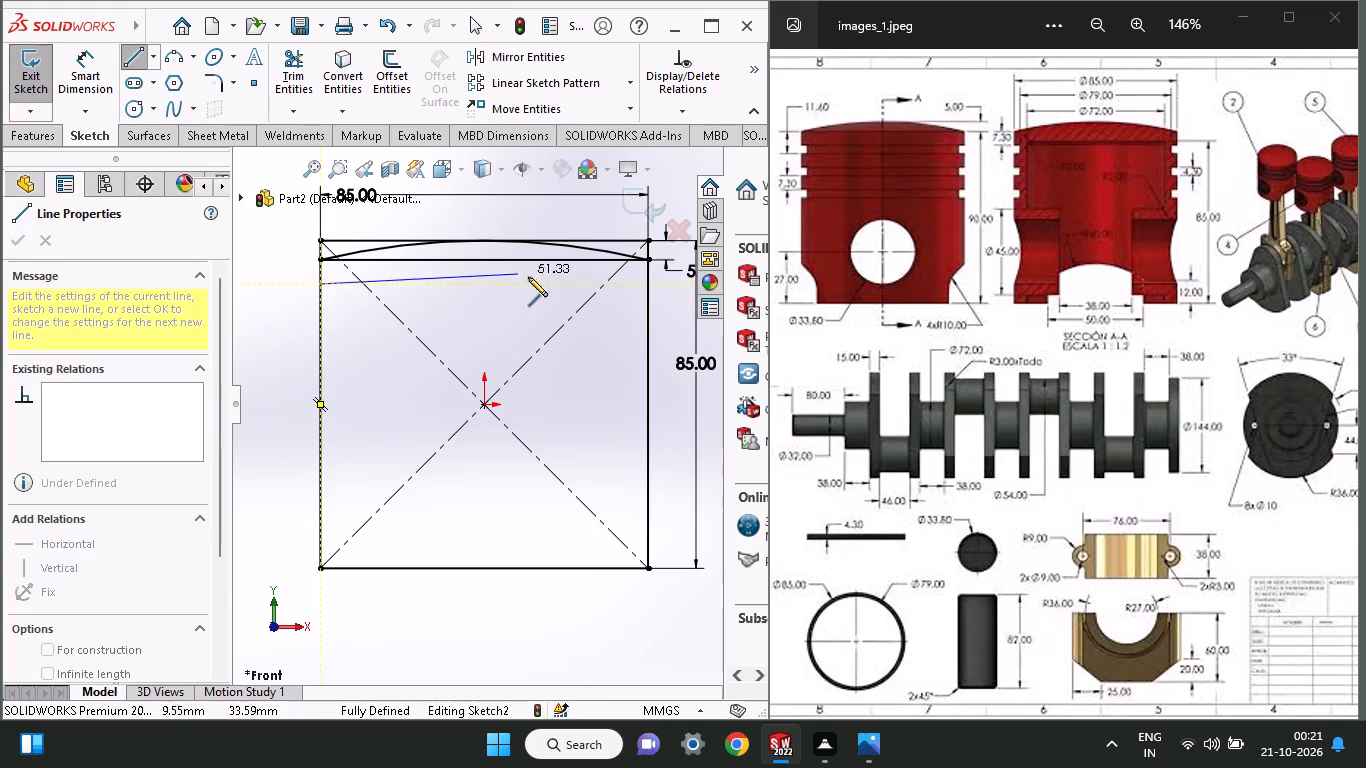
{"action": "left_click", "coordinate": [647, 285]}
{"action": "right_click", "coordinate": [598, 353]}
{"action": "left_click", "coordinate": [607, 369]}
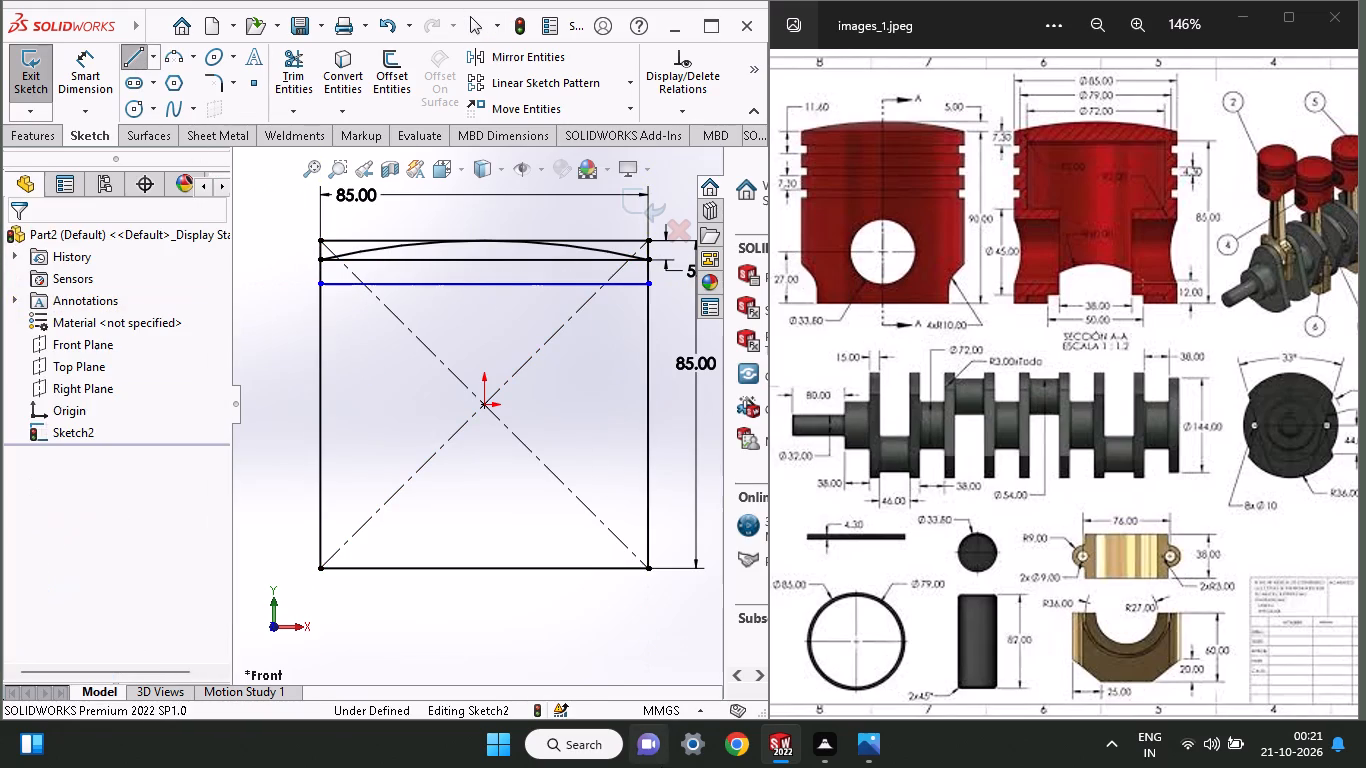
Dimension the gap between the new line and the crown's base line, setting it to 7.30 mm.
{"action": "left_click", "coordinate": [103, 65]}
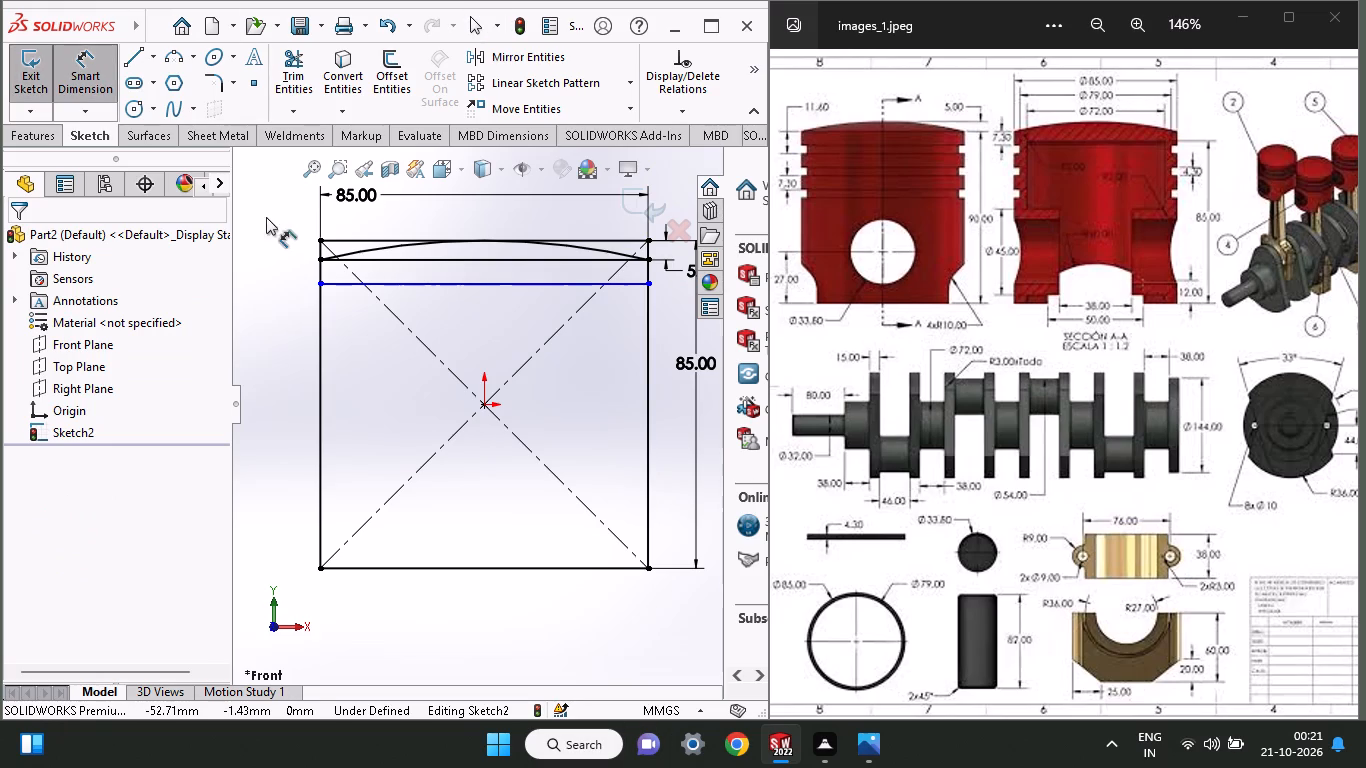
{"action": "left_click", "coordinate": [316, 283]}
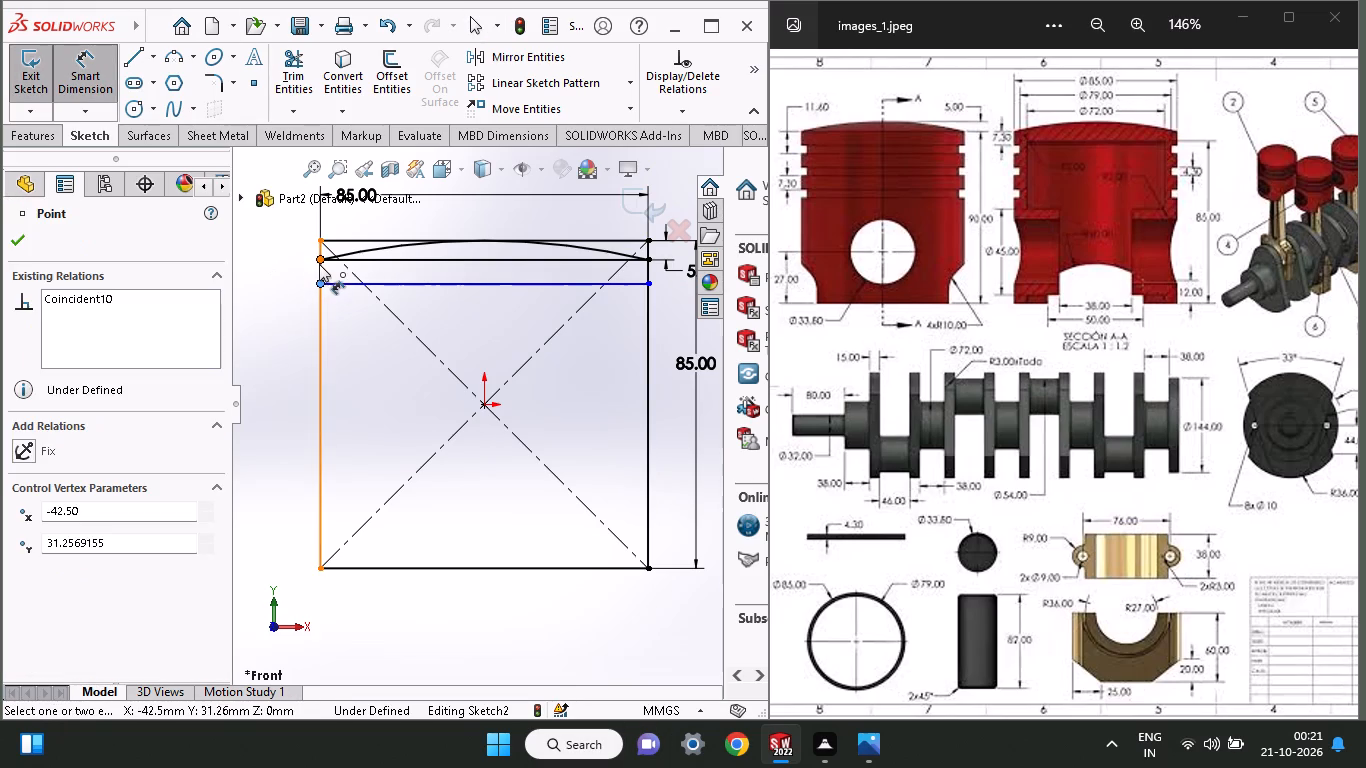
{"action": "left_click", "coordinate": [319, 264]}
{"action": "left_click", "coordinate": [290, 285]}
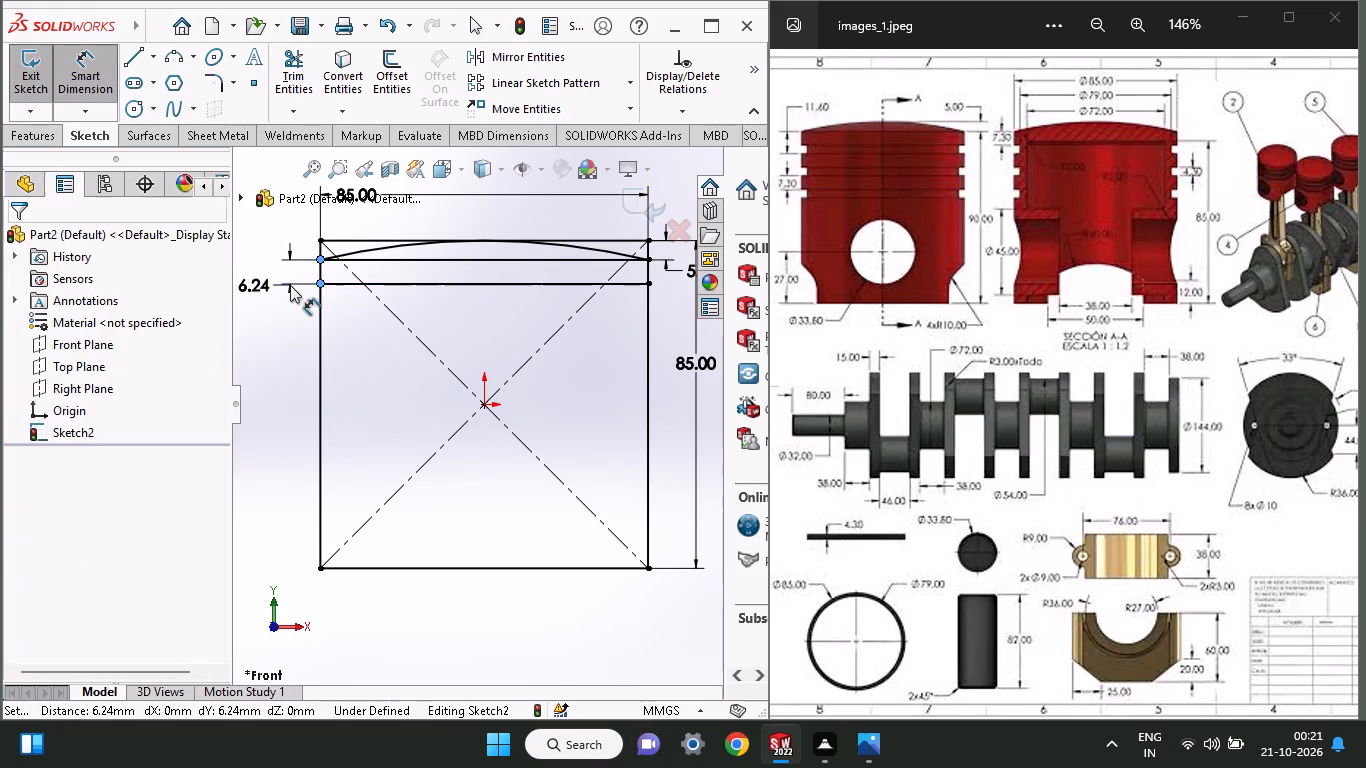
{"action": "type", "text": "7.30"}
{"action": "key", "text": "Return"}
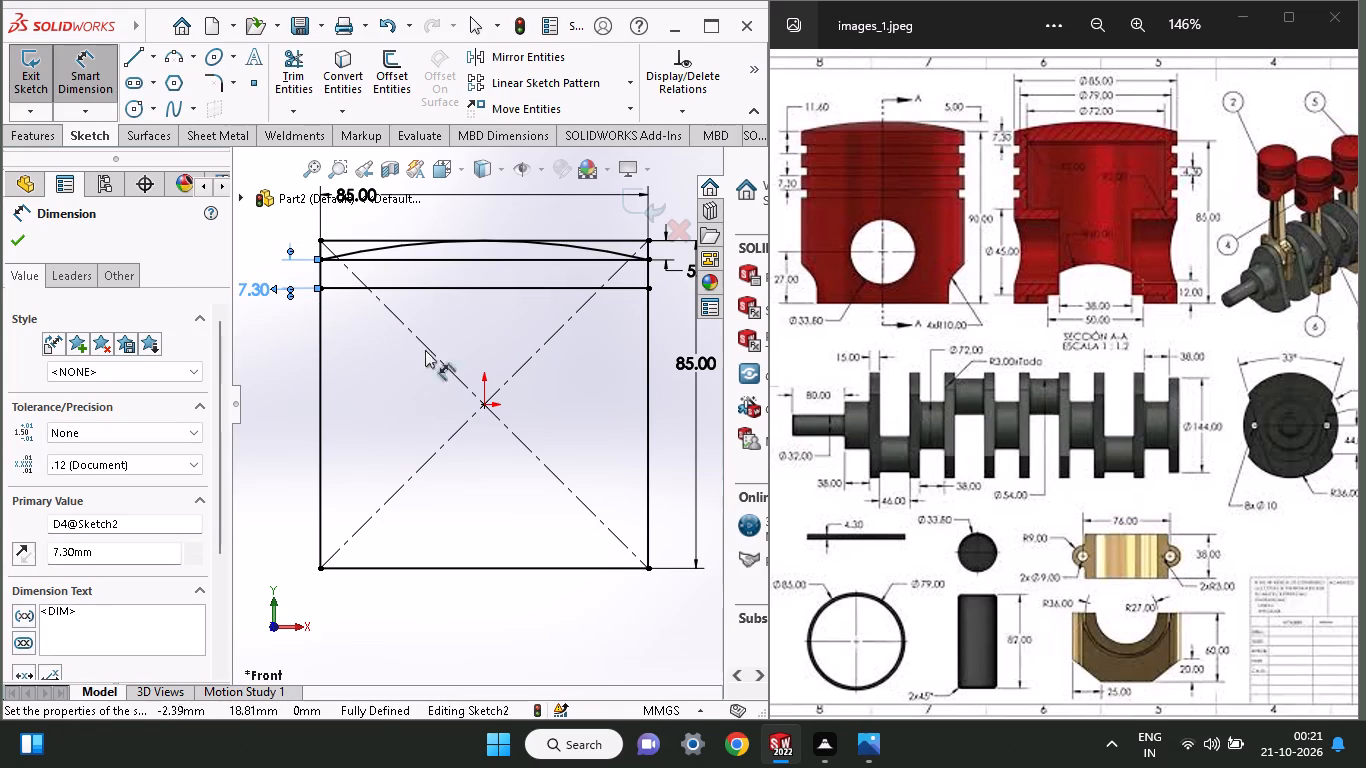
{"action": "left_click", "coordinate": [19, 237]}
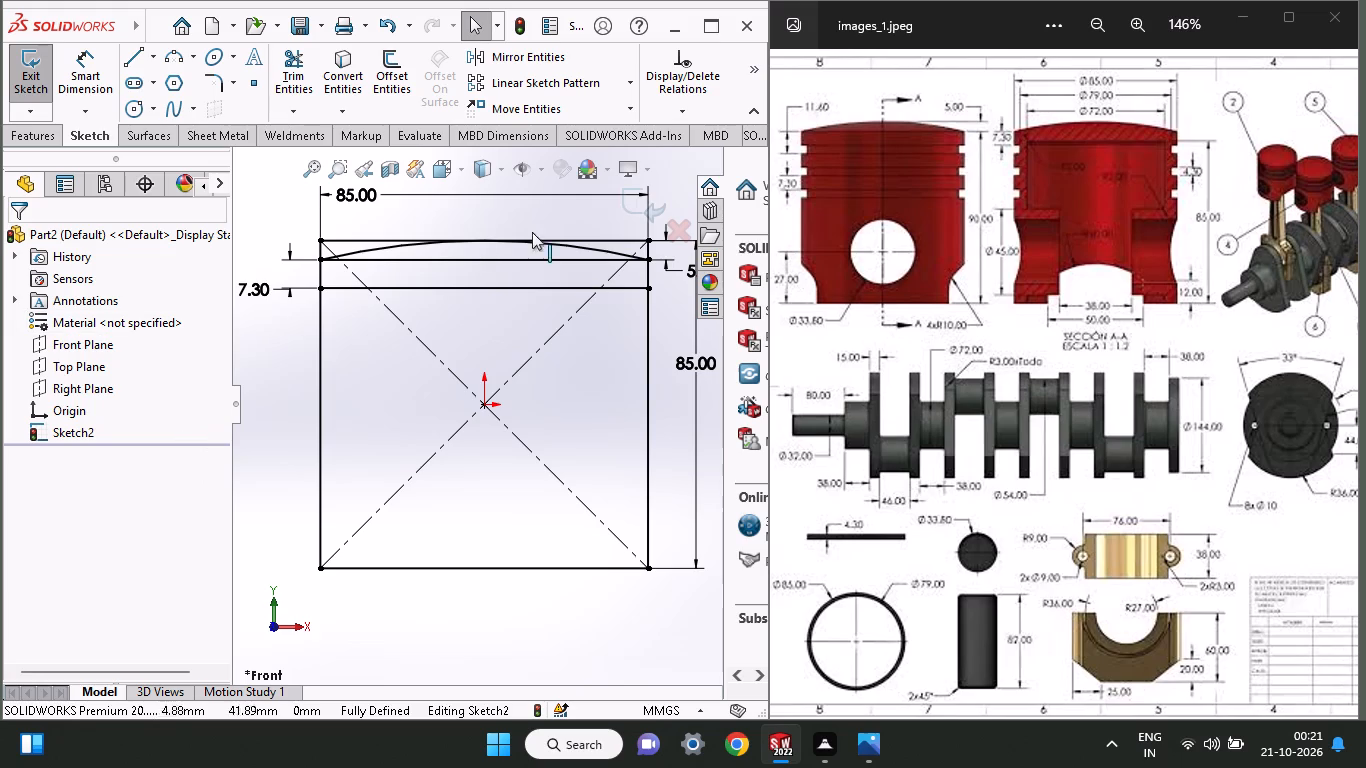
Sketch a horizontal line in two collinear segments, about 58 mm long overall, about 15 mm above the origin and meeting directly above it.
{"action": "left_click", "coordinate": [130, 52]}
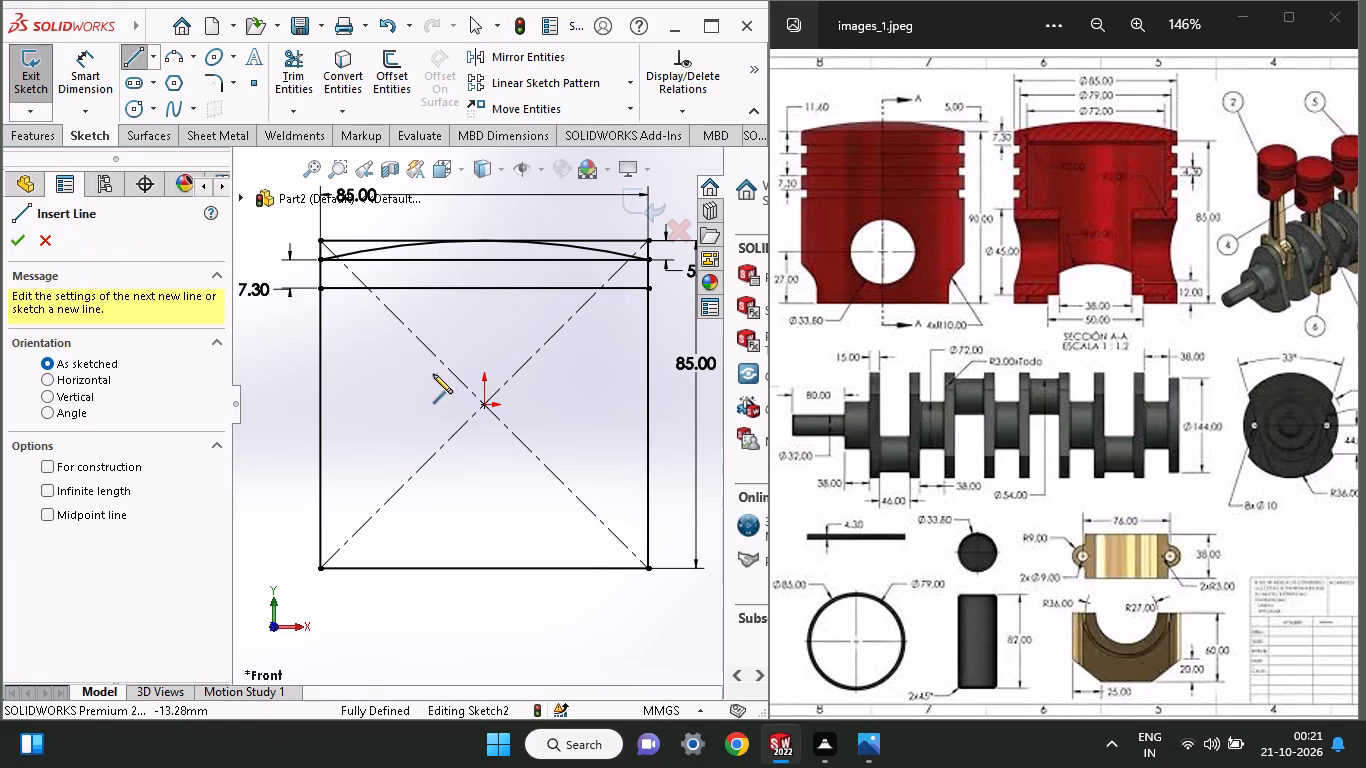
{"action": "left_click", "coordinate": [488, 347]}
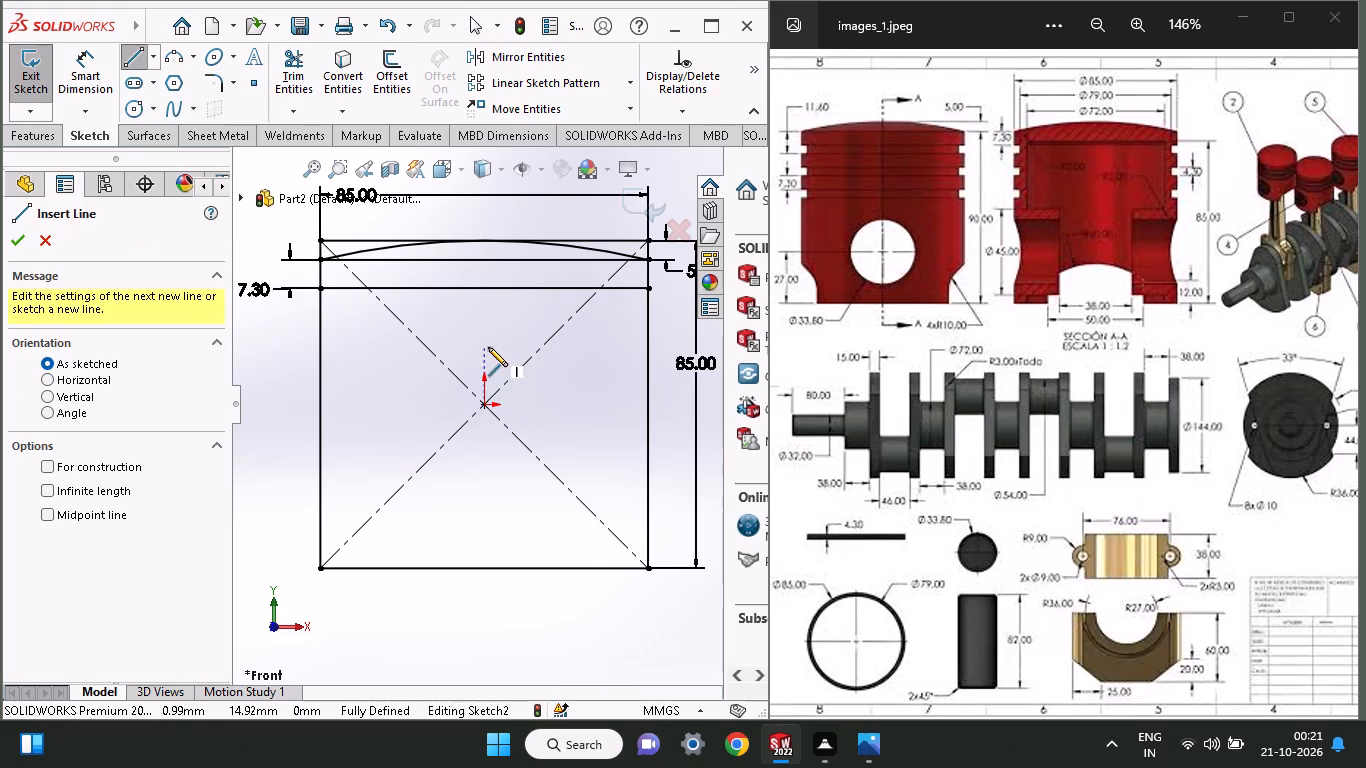
{"action": "left_click", "coordinate": [376, 343]}
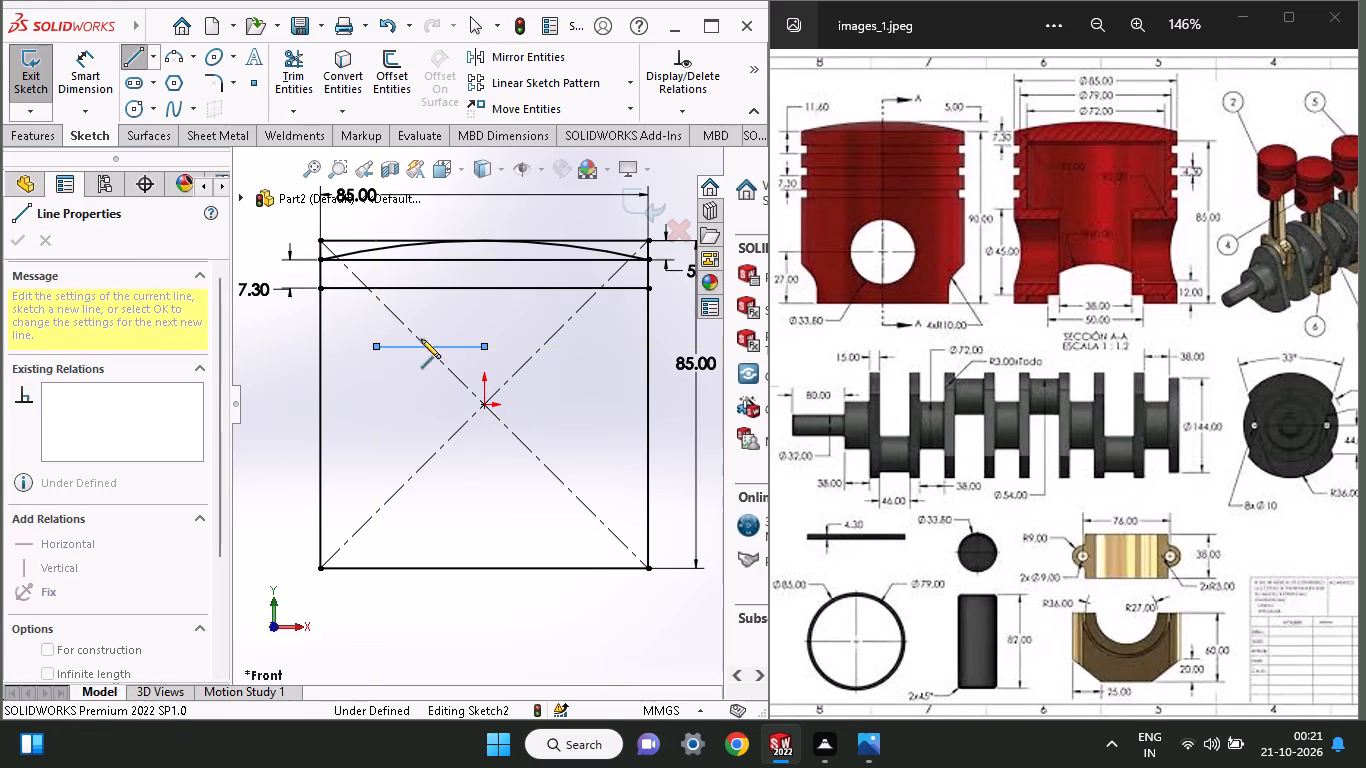
{"action": "left_click", "coordinate": [599, 345]}
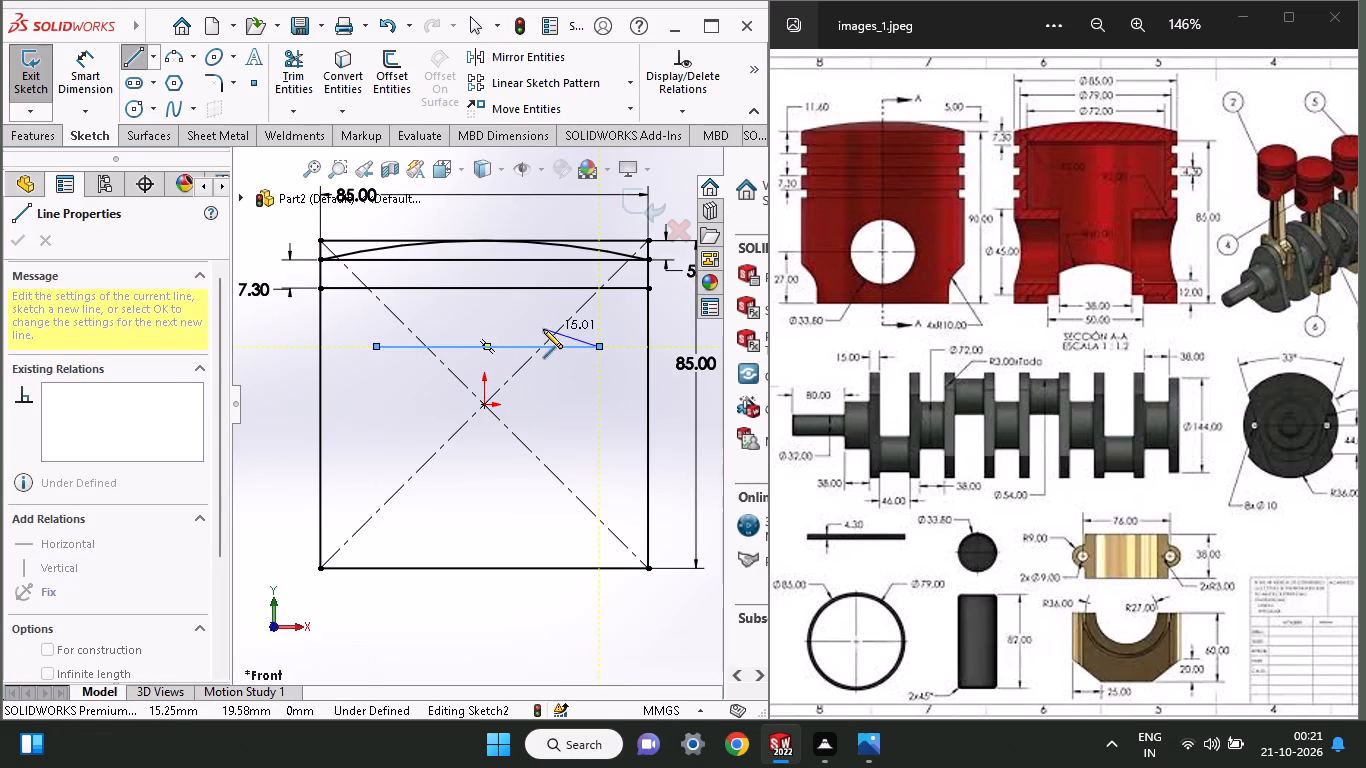
{"action": "right_click", "coordinate": [543, 329]}
{"action": "left_click", "coordinate": [572, 351]}
Dimension the overall length of the two-segment line between its outer endpoints, setting it to 79 mm.
{"action": "left_click", "coordinate": [87, 79]}
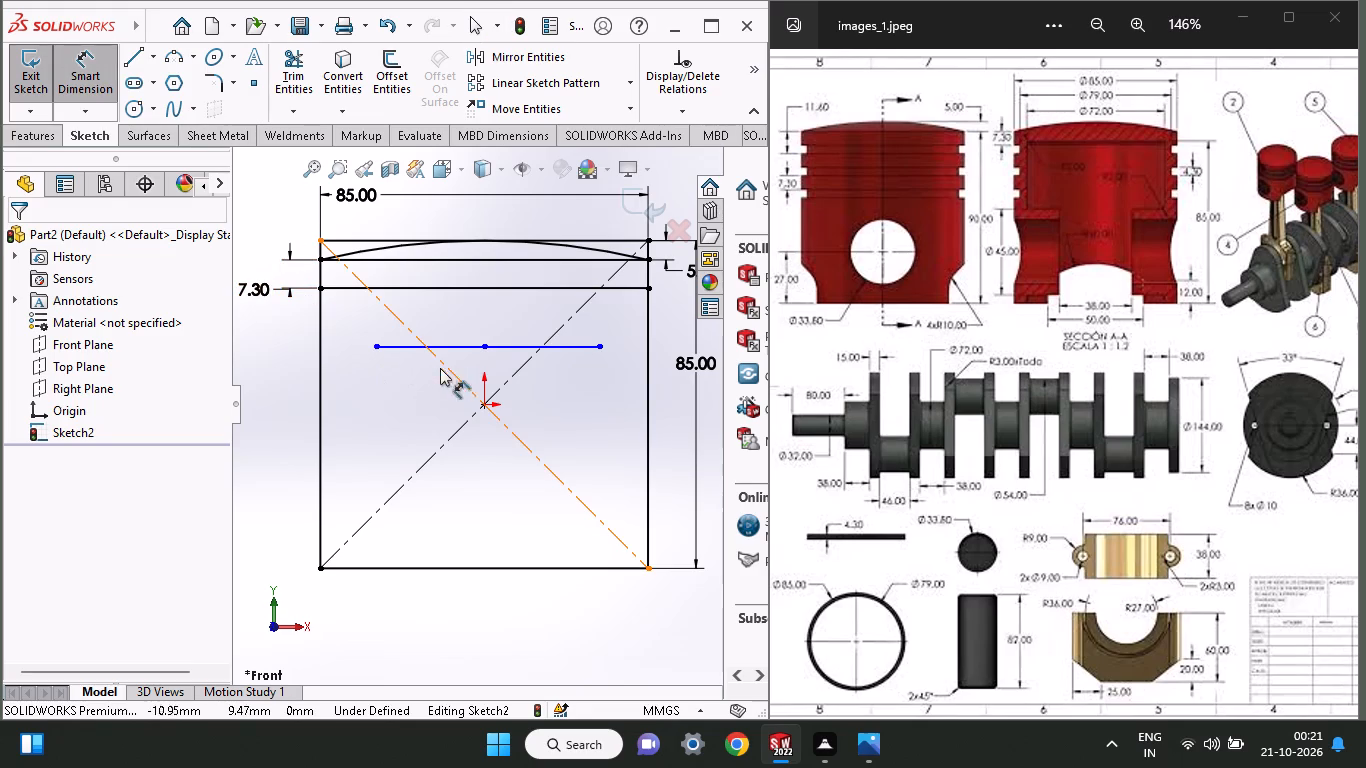
{"action": "left_click", "coordinate": [379, 345]}
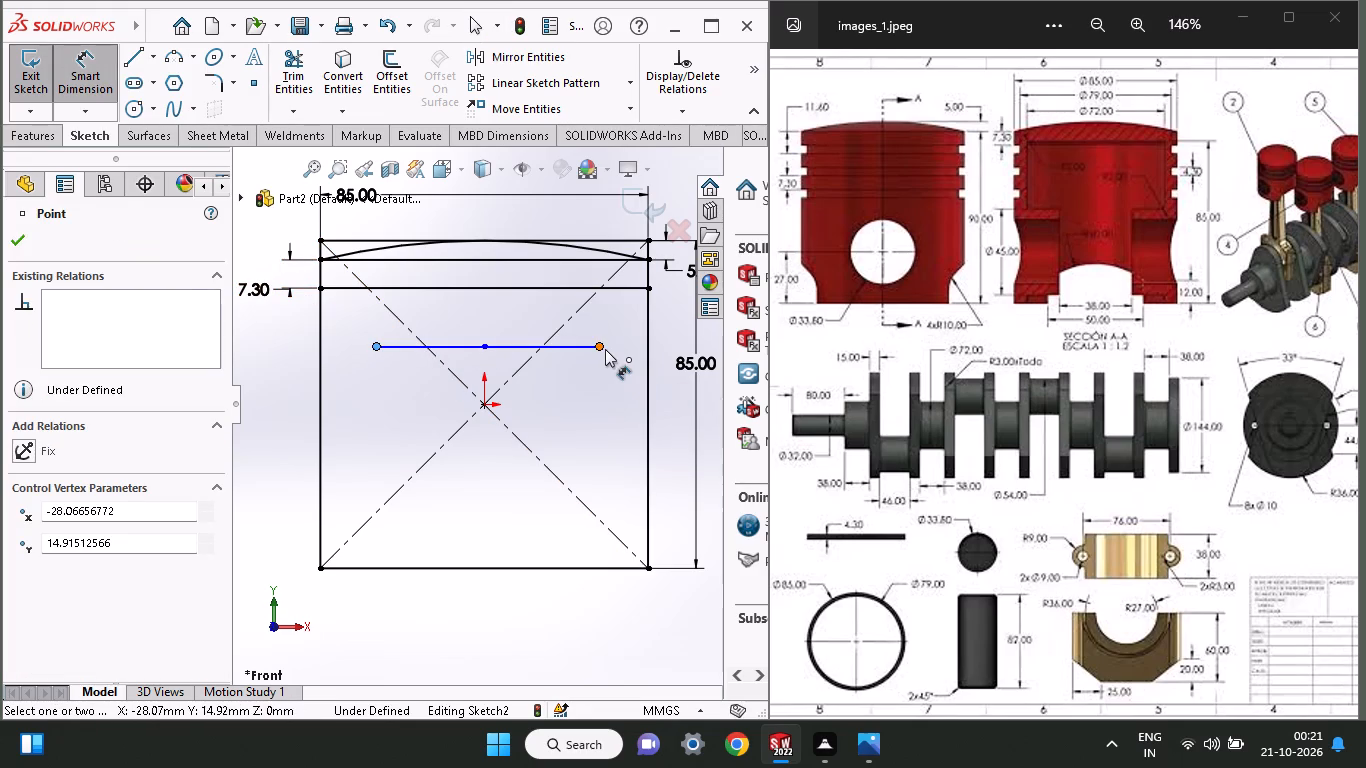
{"action": "left_click", "coordinate": [605, 349]}
{"action": "left_click", "coordinate": [513, 320]}
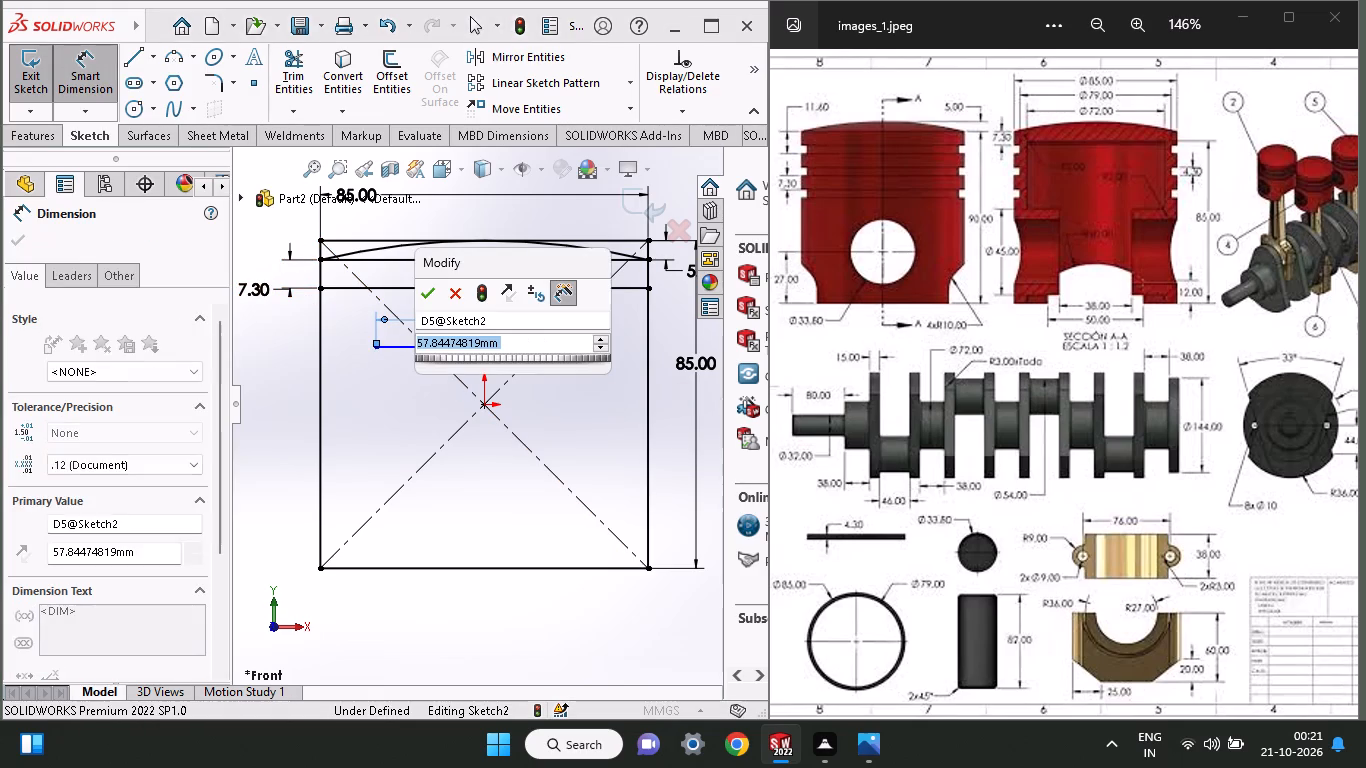
{"action": "type", "text": "79"}
{"action": "key", "text": "Return"}
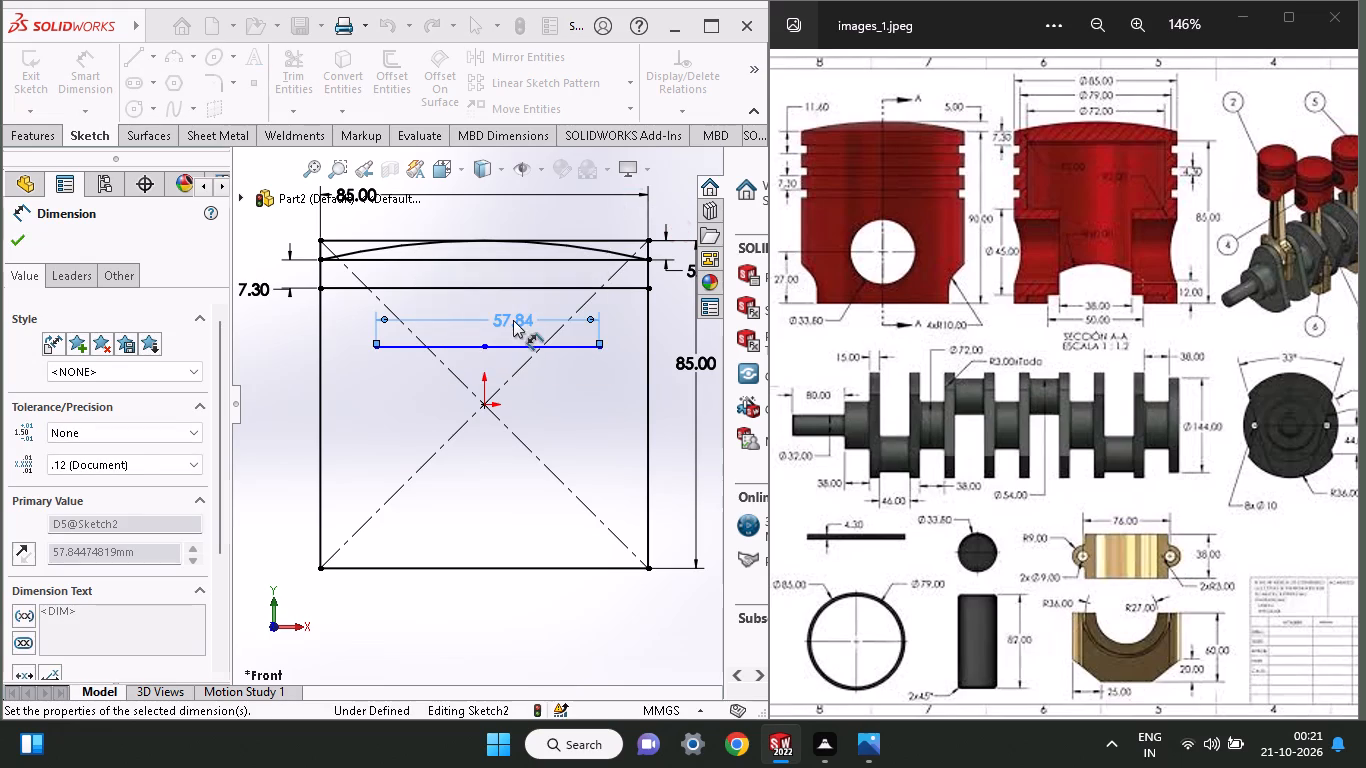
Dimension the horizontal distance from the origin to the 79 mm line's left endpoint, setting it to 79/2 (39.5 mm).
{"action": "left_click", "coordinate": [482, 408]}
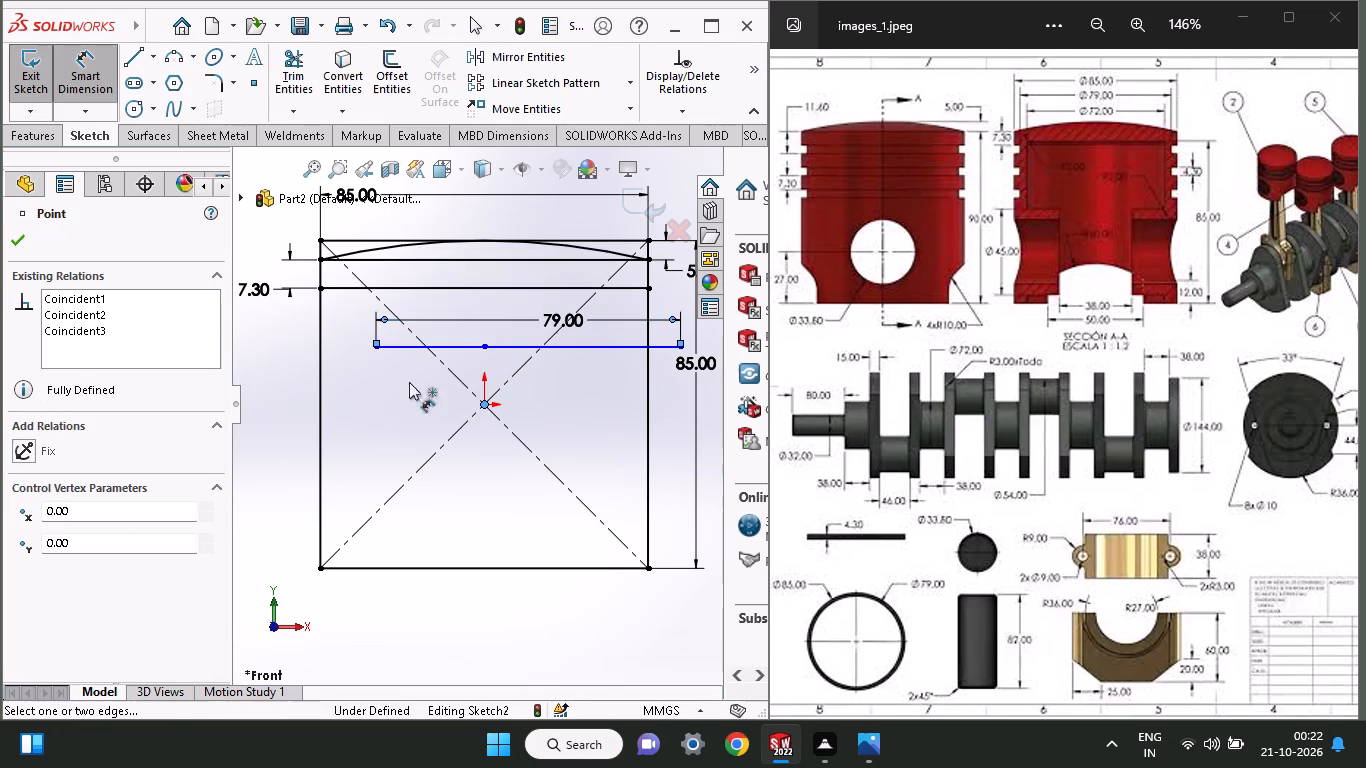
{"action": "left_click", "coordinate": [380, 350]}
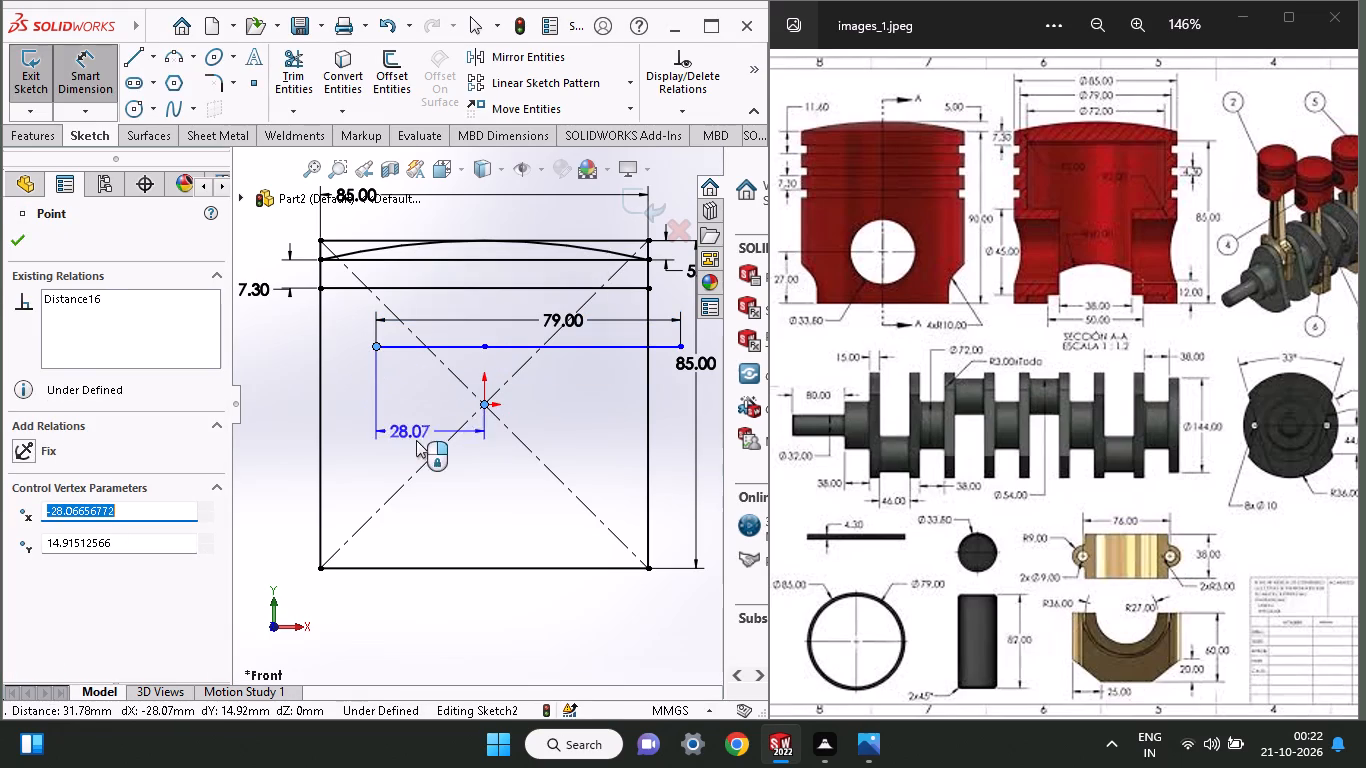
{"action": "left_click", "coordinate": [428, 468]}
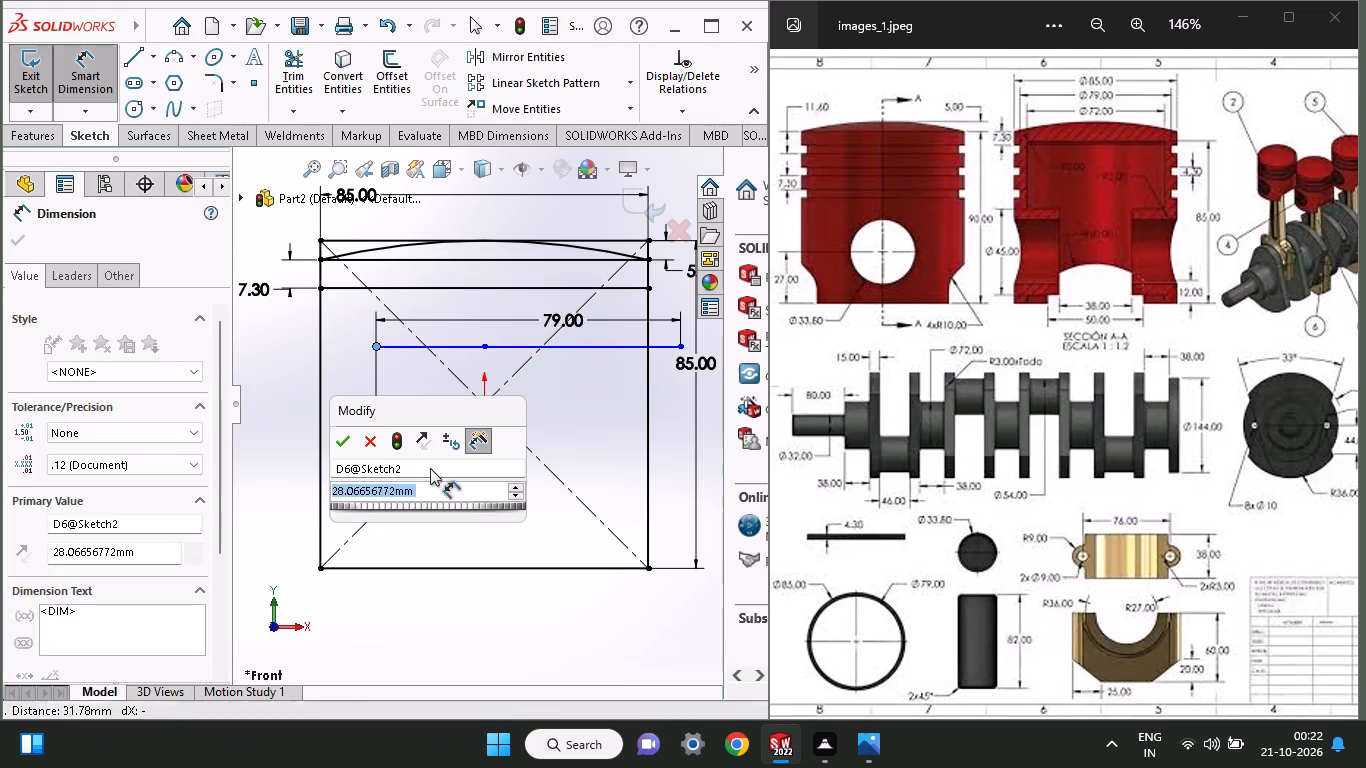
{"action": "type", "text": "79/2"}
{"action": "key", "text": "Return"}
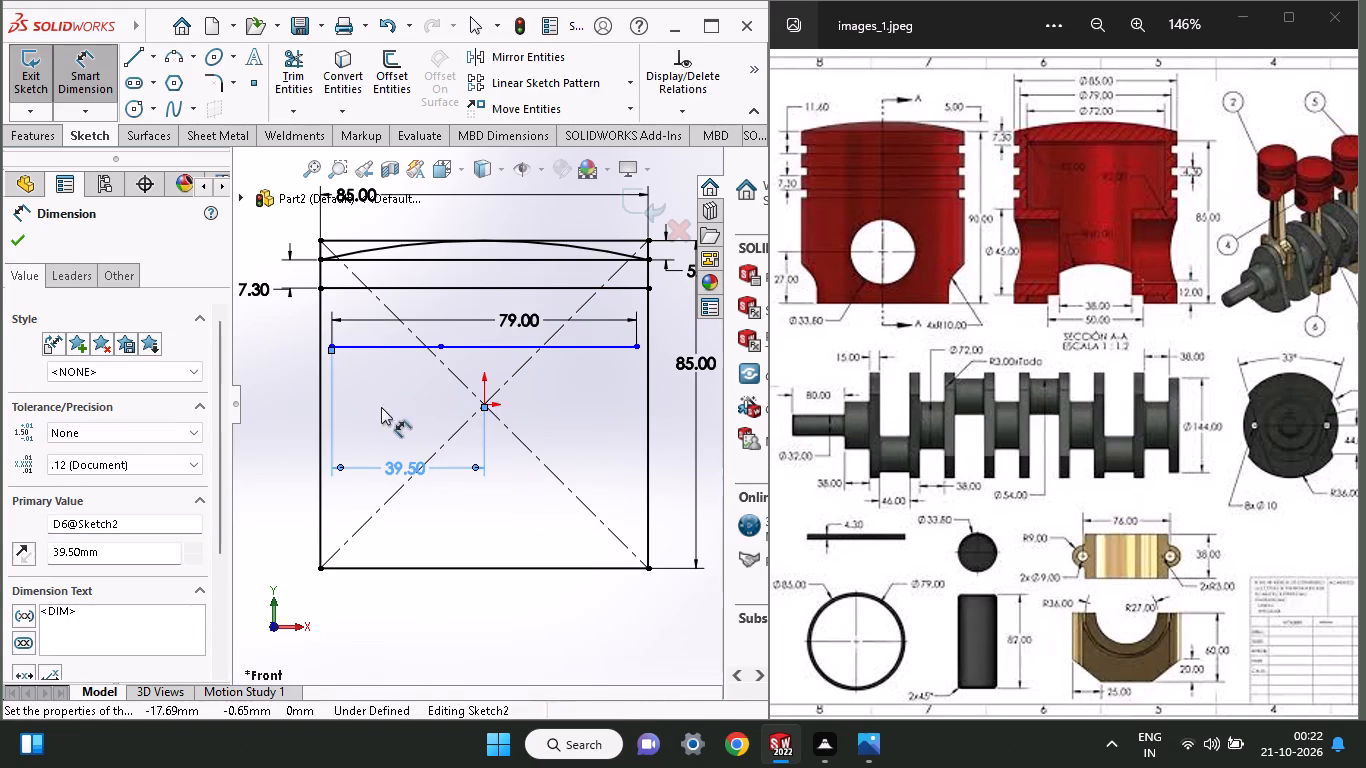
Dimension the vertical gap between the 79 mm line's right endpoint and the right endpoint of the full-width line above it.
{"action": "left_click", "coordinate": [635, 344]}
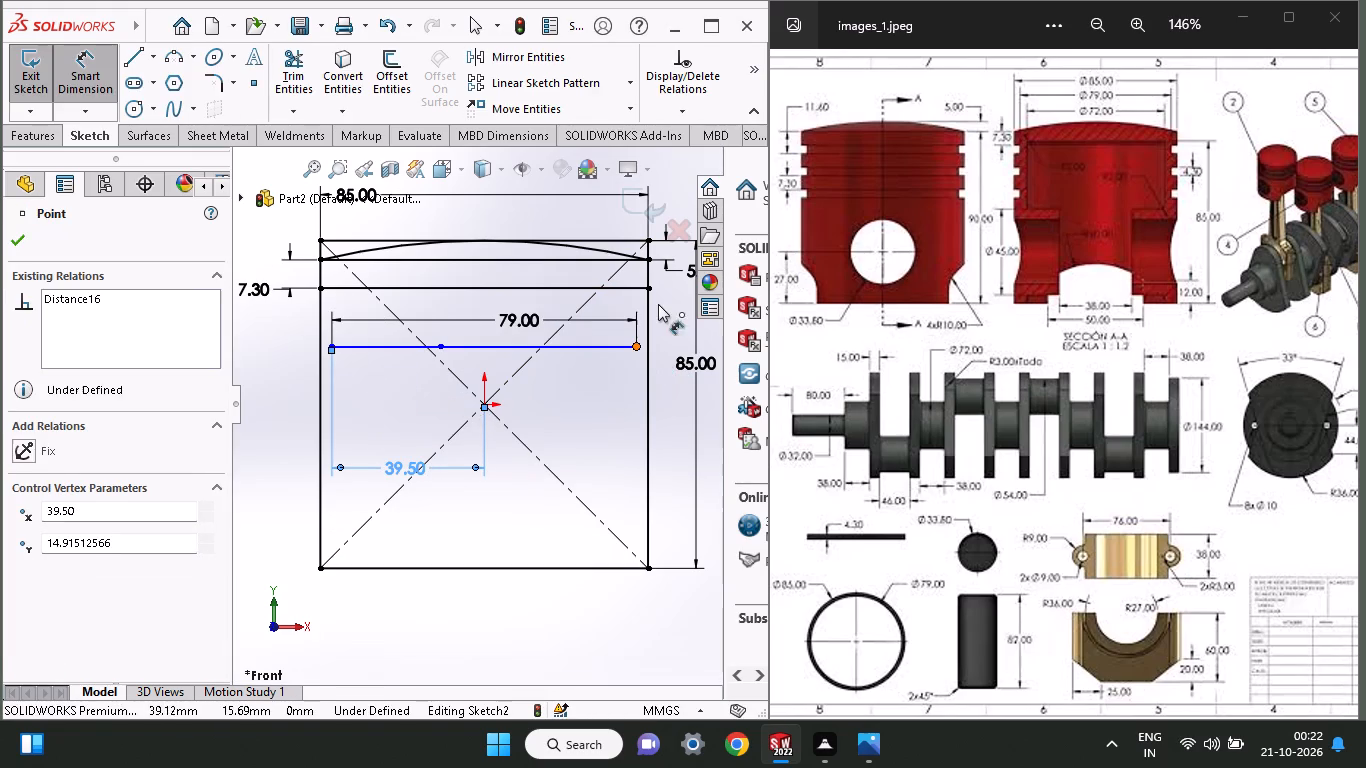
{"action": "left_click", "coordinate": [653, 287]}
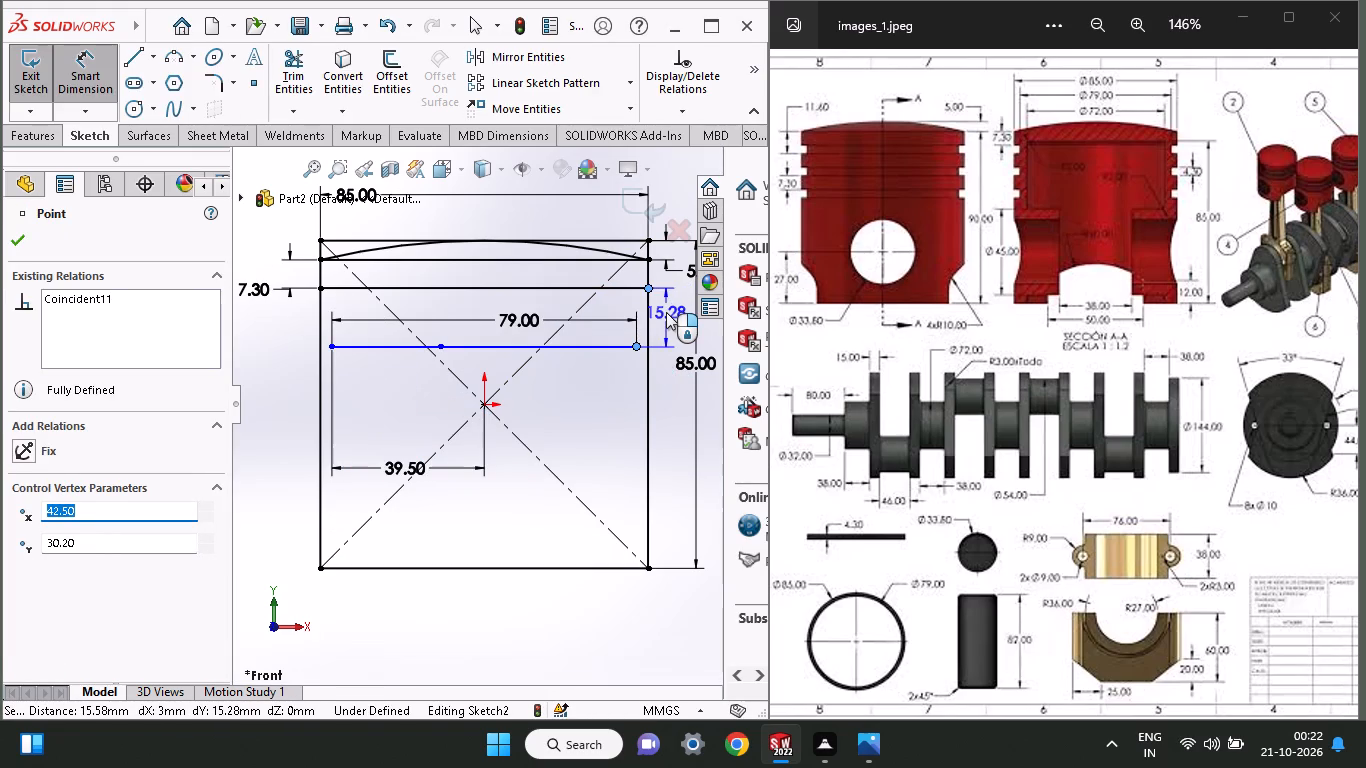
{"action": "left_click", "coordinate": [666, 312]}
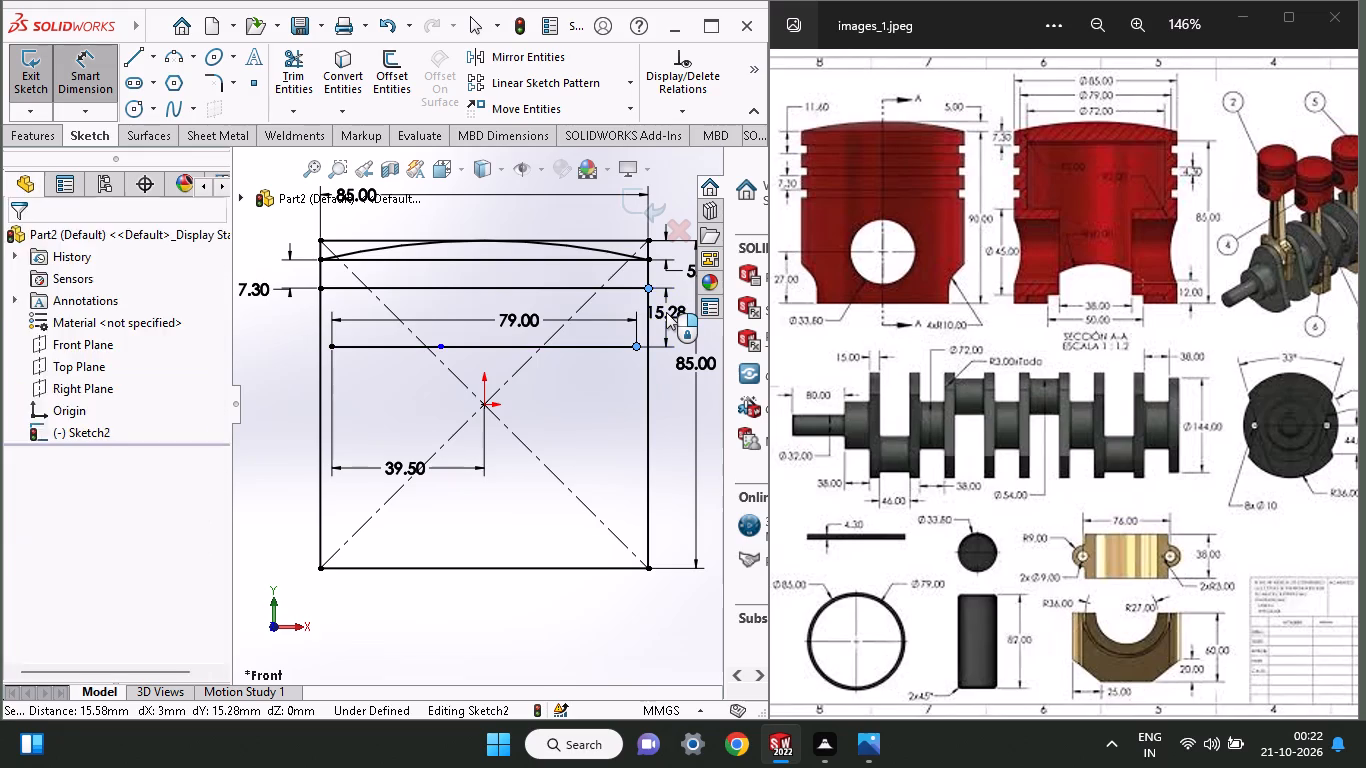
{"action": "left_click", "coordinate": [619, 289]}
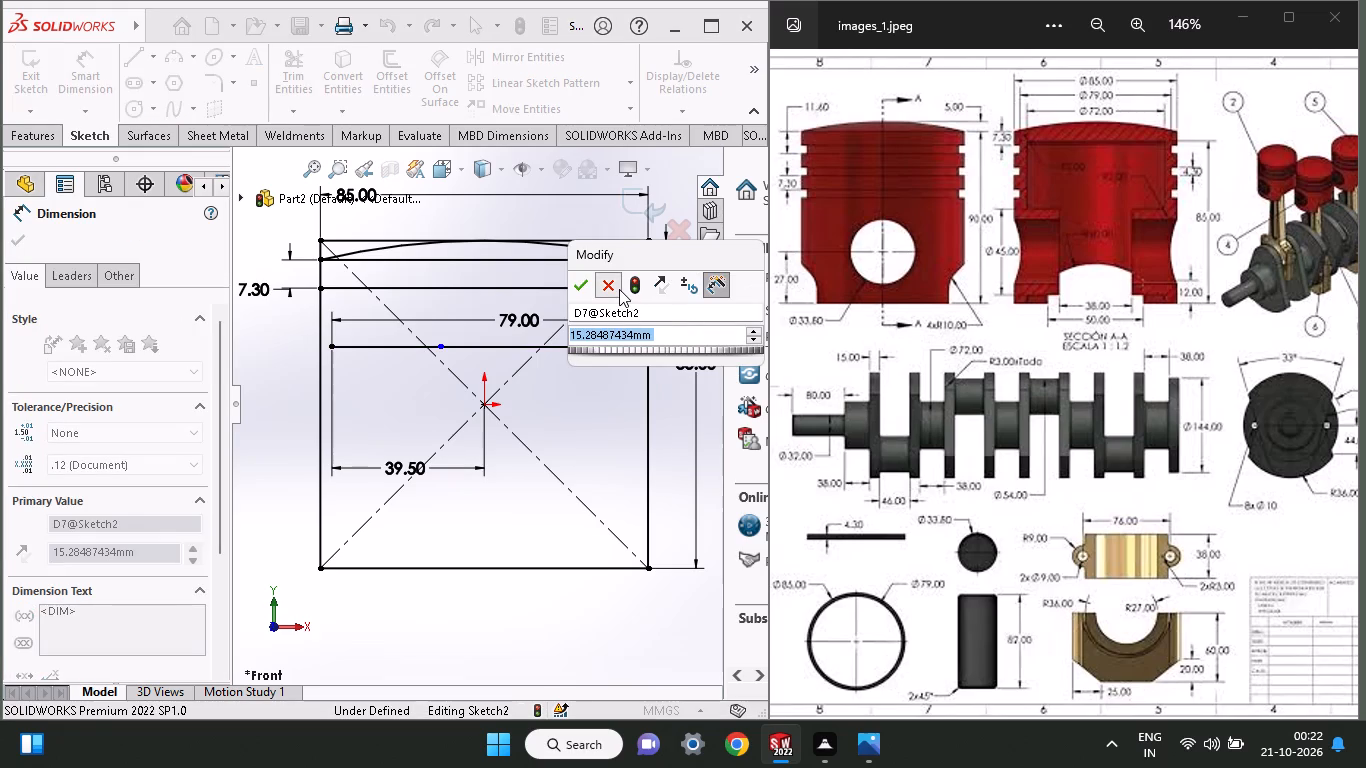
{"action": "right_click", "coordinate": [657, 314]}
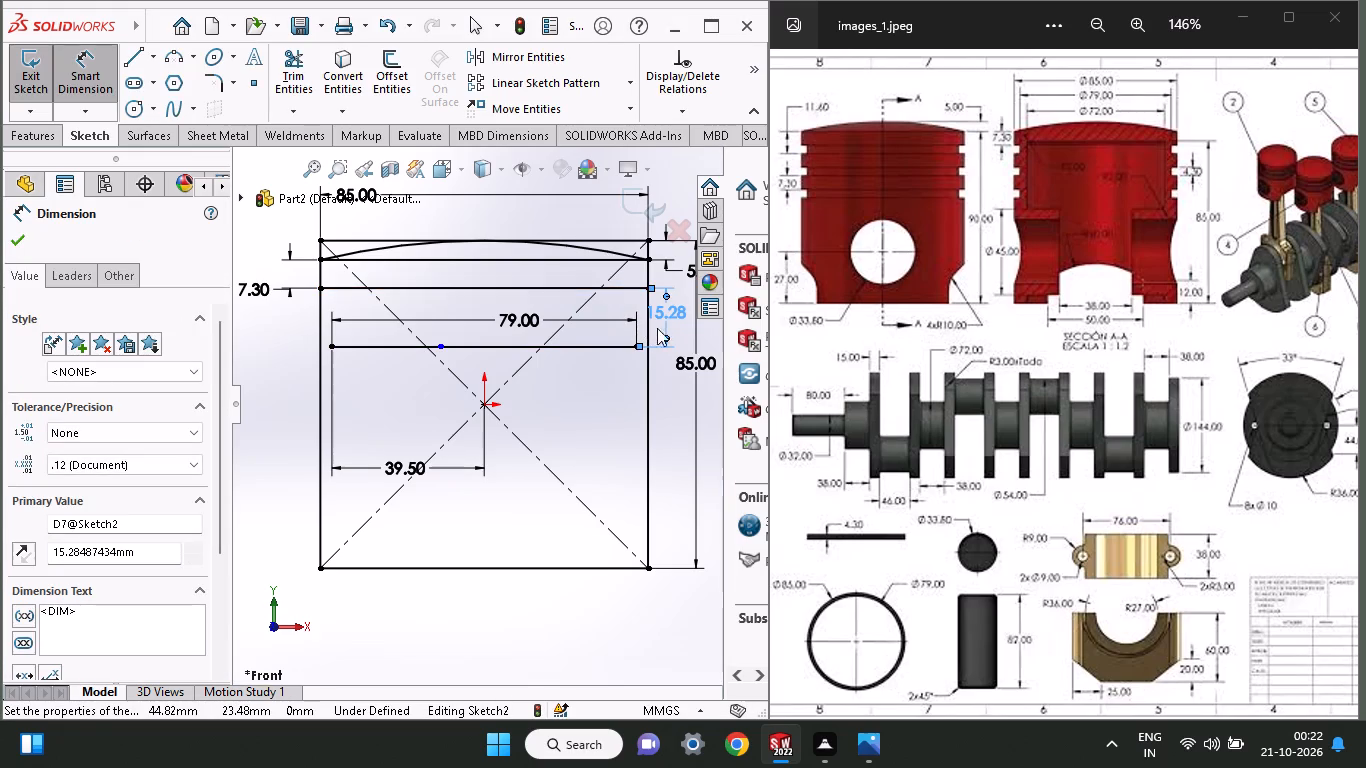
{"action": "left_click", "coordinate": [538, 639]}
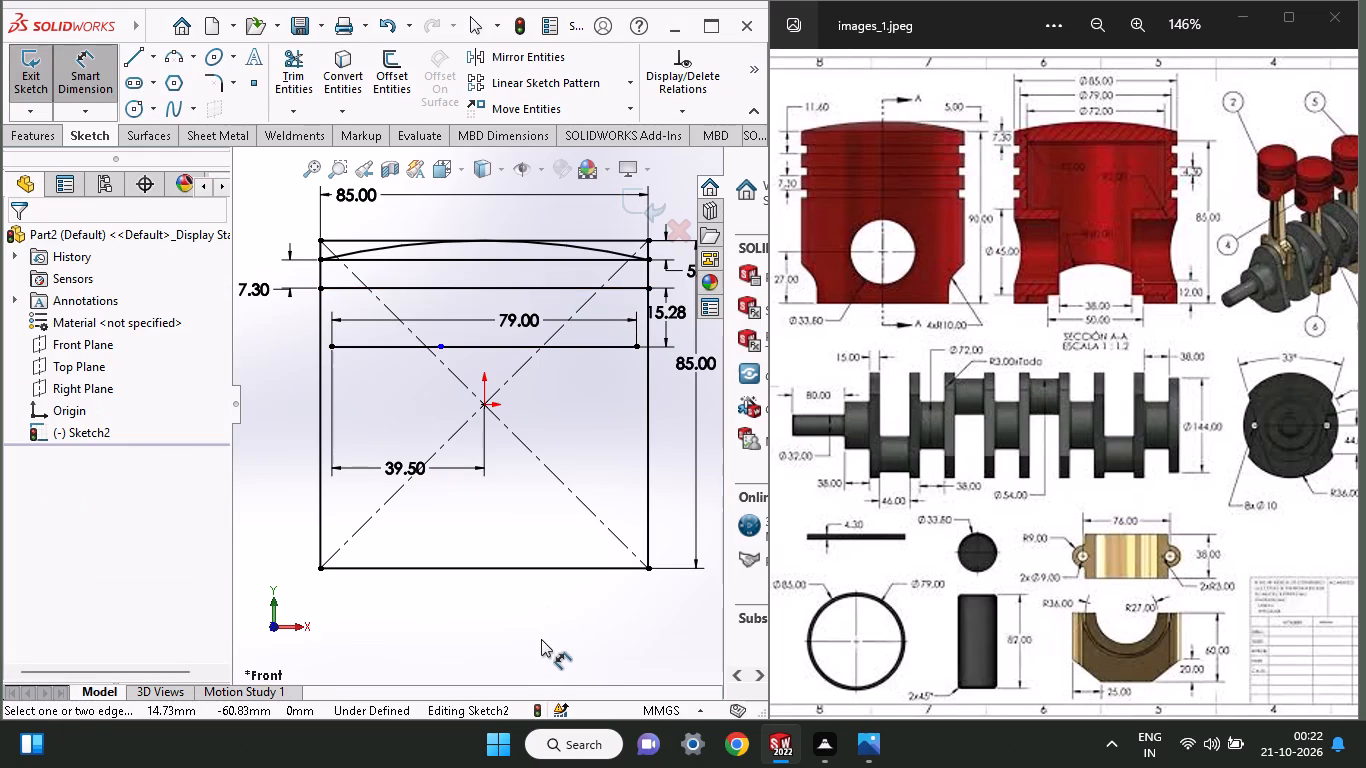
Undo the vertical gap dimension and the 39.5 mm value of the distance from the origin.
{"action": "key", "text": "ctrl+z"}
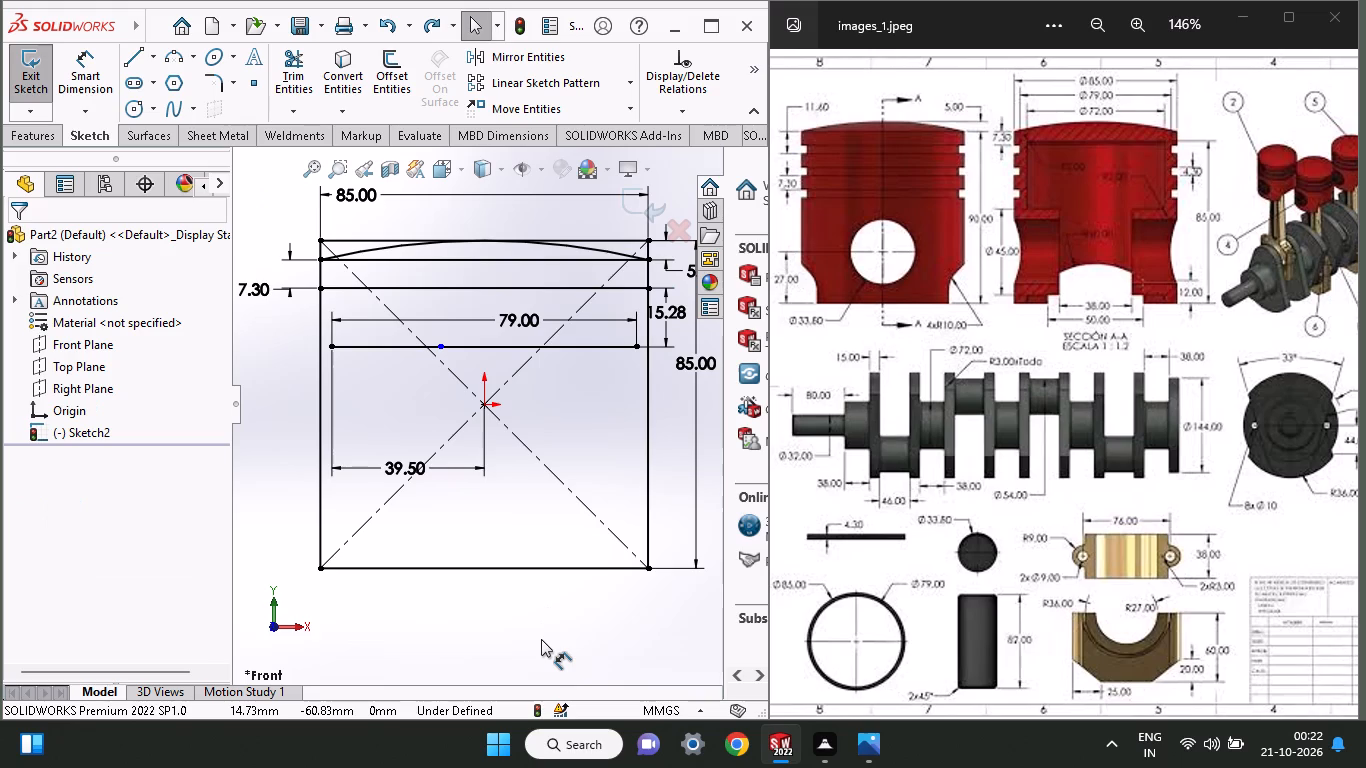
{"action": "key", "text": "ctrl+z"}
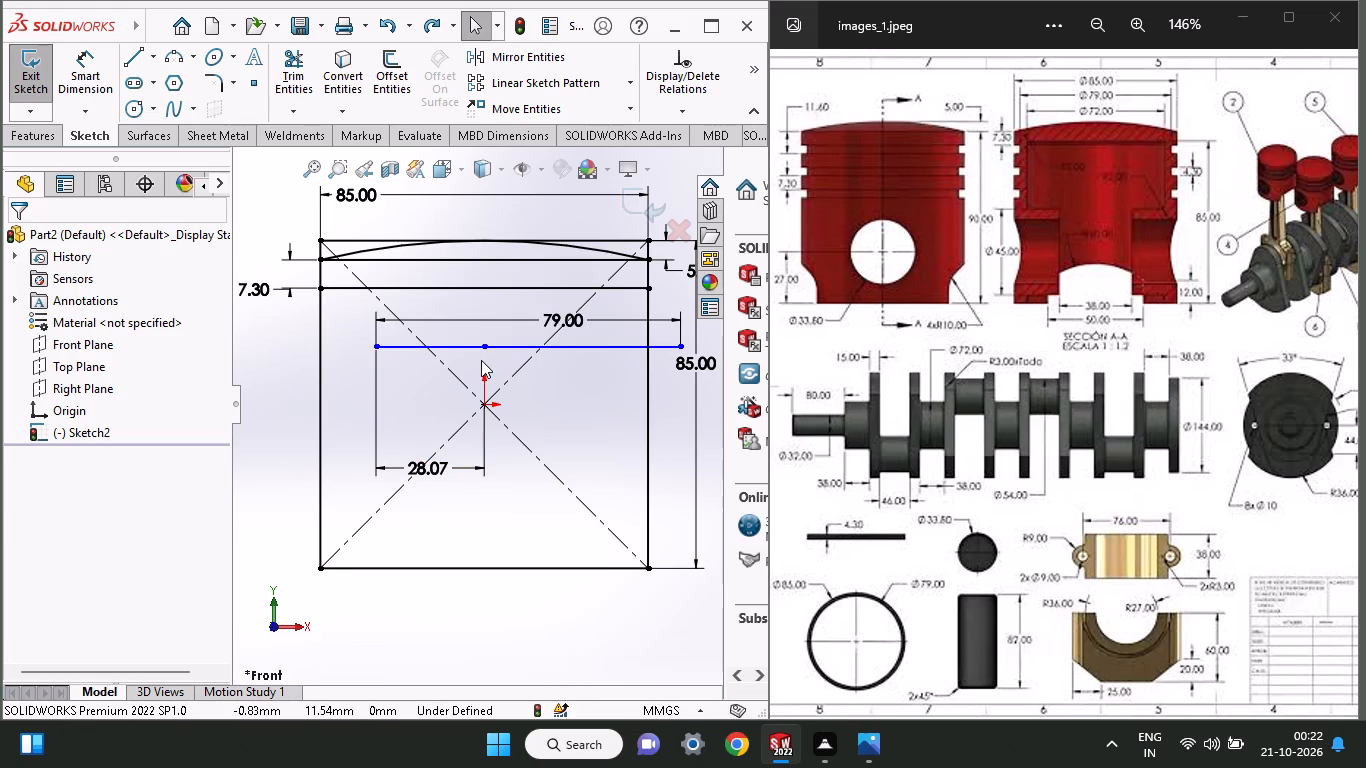
Remove the horizontal distance dimension between the origin and the left endpoint of the 79 mm line.
{"action": "left_click", "coordinate": [430, 459]}
{"action": "right_click", "coordinate": [430, 459]}
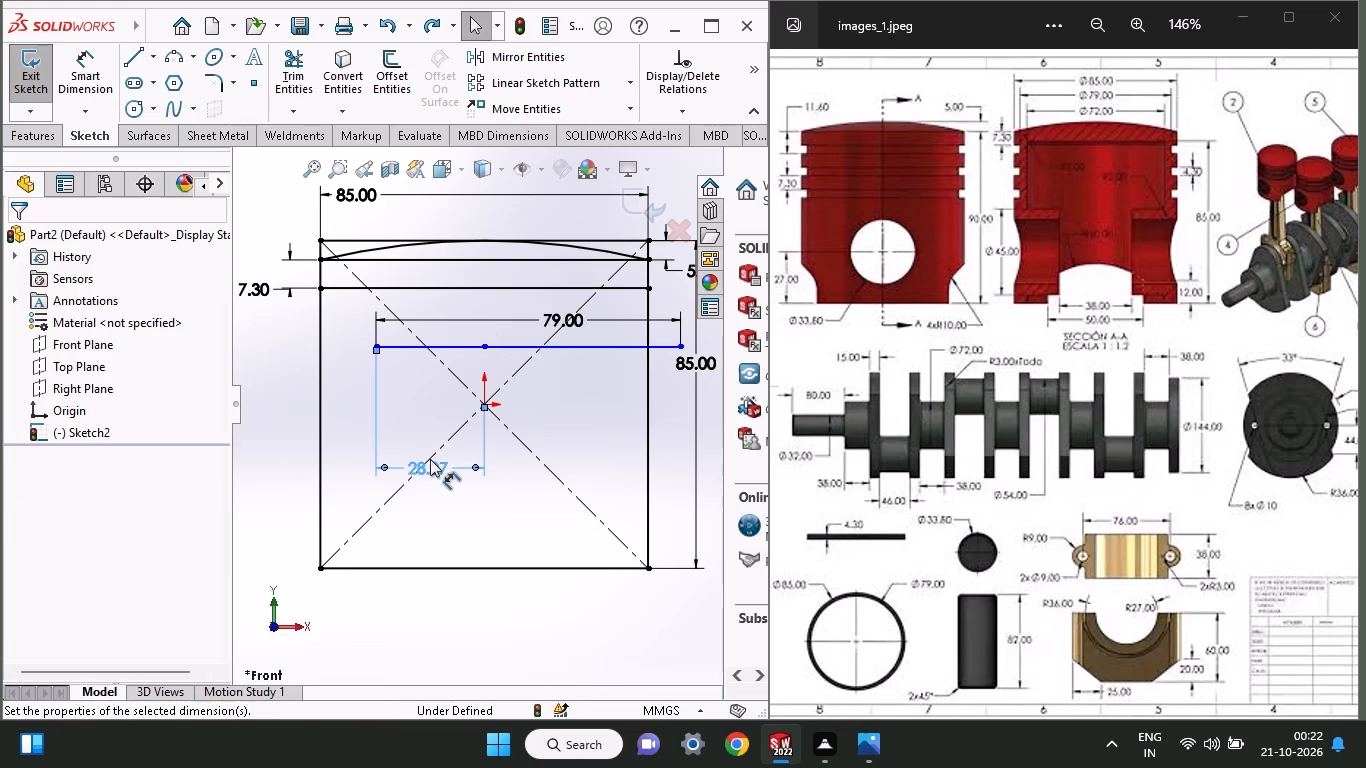
{"action": "left_click", "coordinate": [521, 483]}
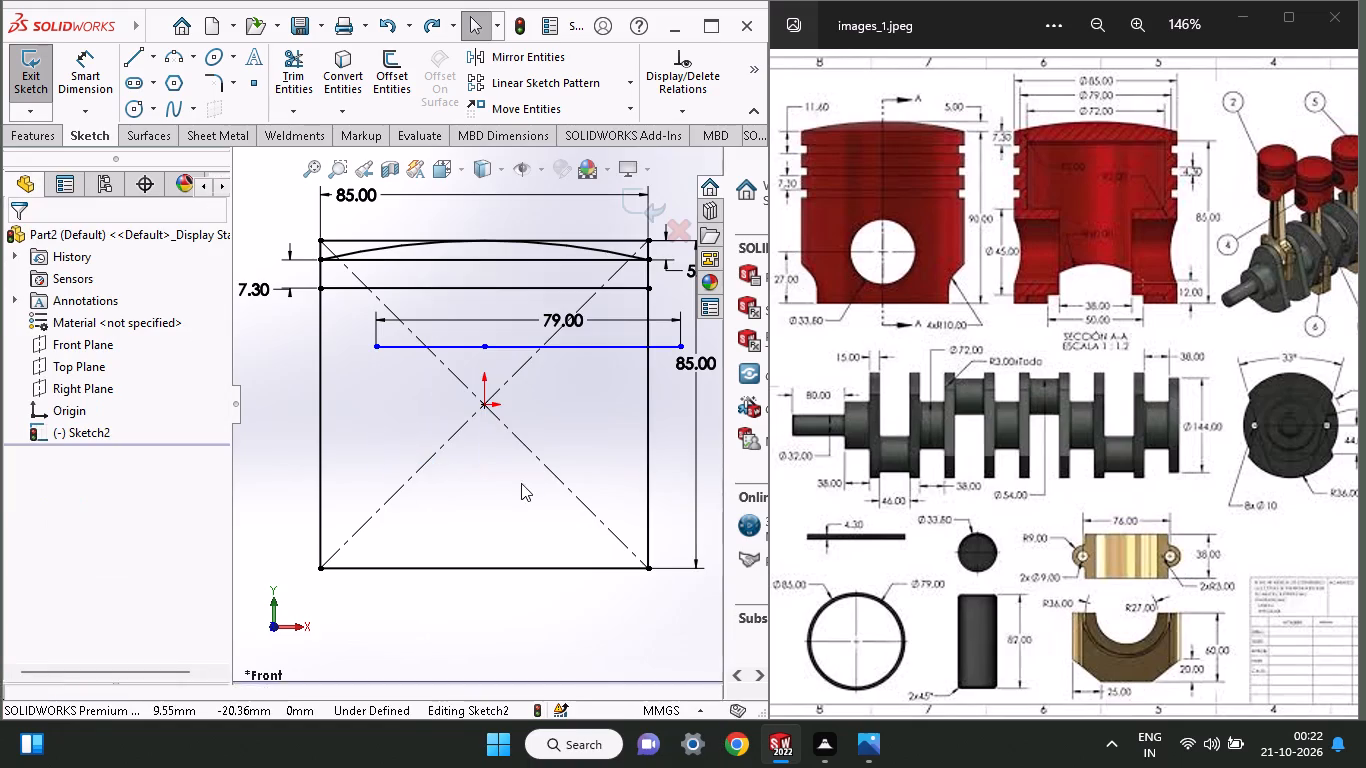
Dimension the horizontal distance from the origin to the 79 mm line's left endpoint, setting it to 79/2 (39.5 mm).
{"action": "left_click", "coordinate": [76, 56]}
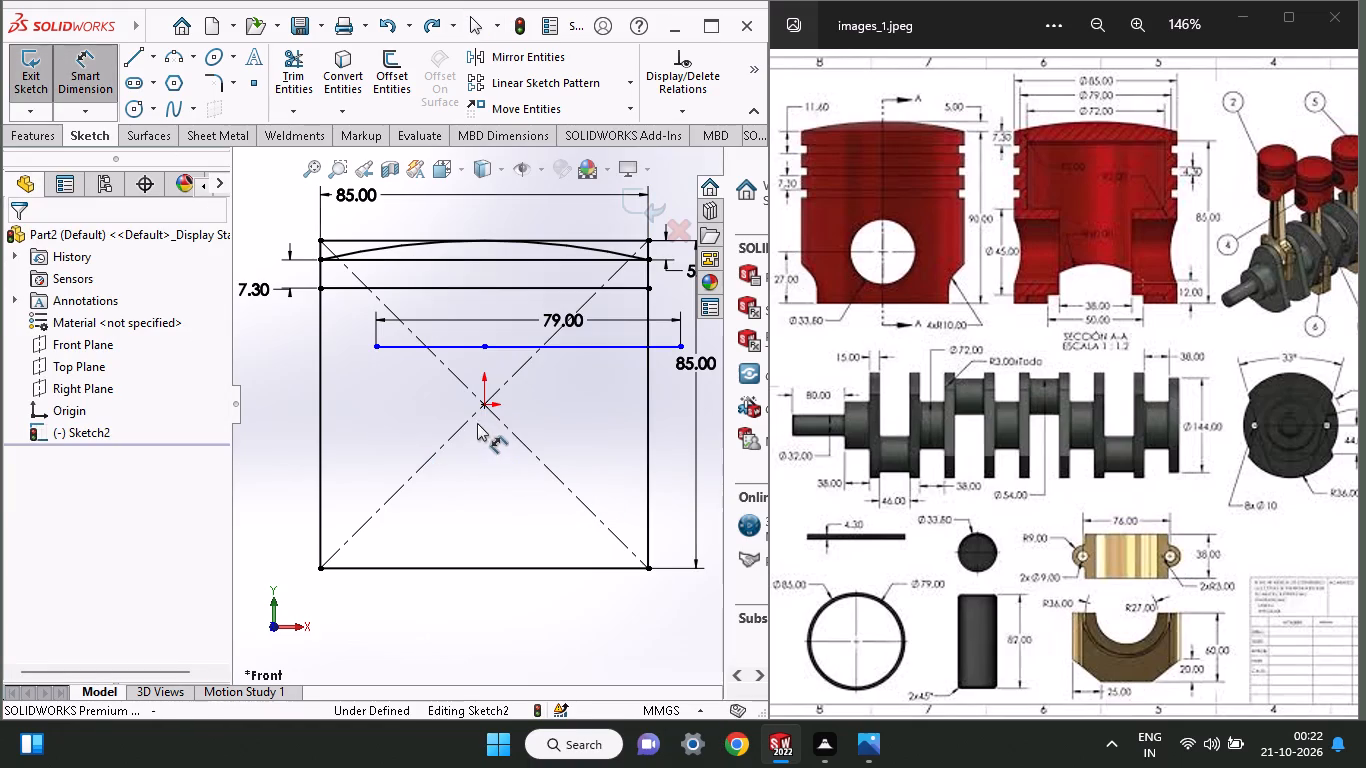
{"action": "left_click", "coordinate": [485, 404]}
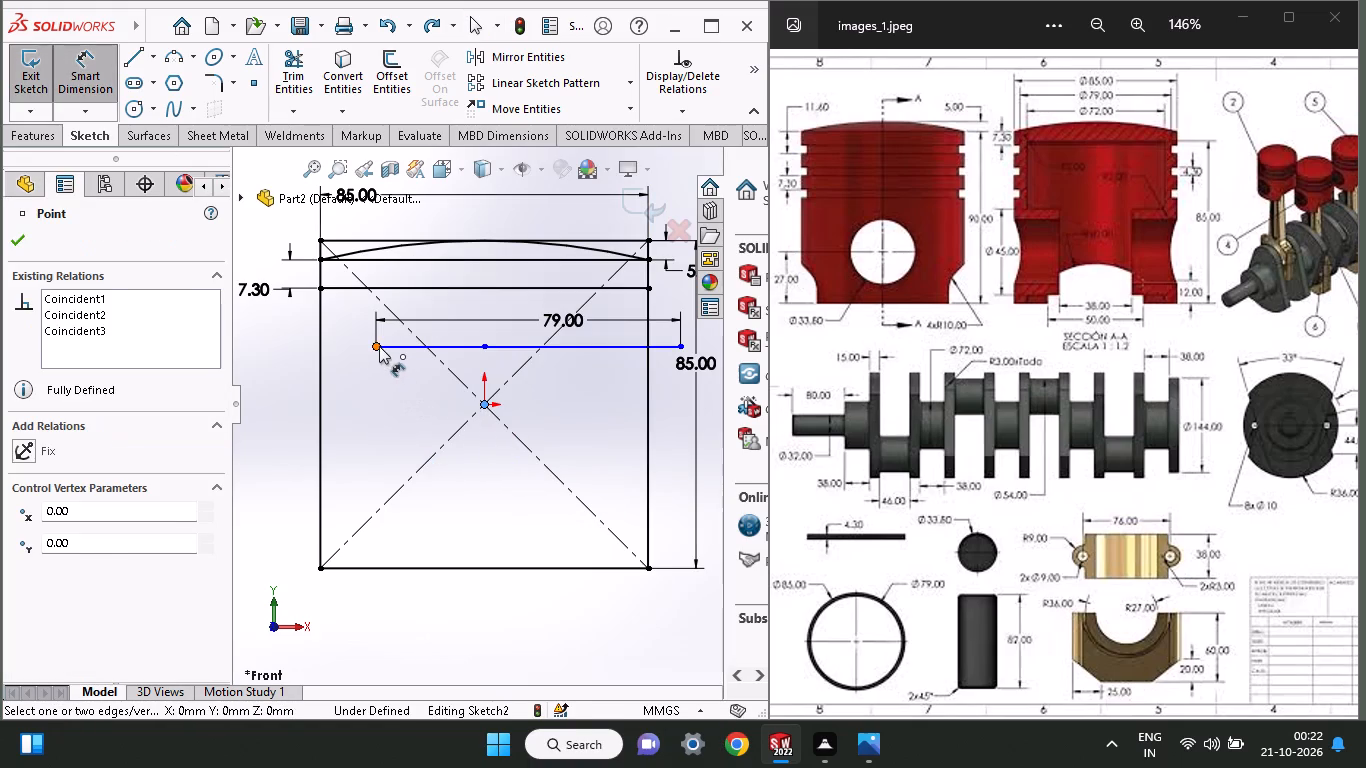
{"action": "left_click", "coordinate": [379, 346]}
{"action": "left_click", "coordinate": [435, 450]}
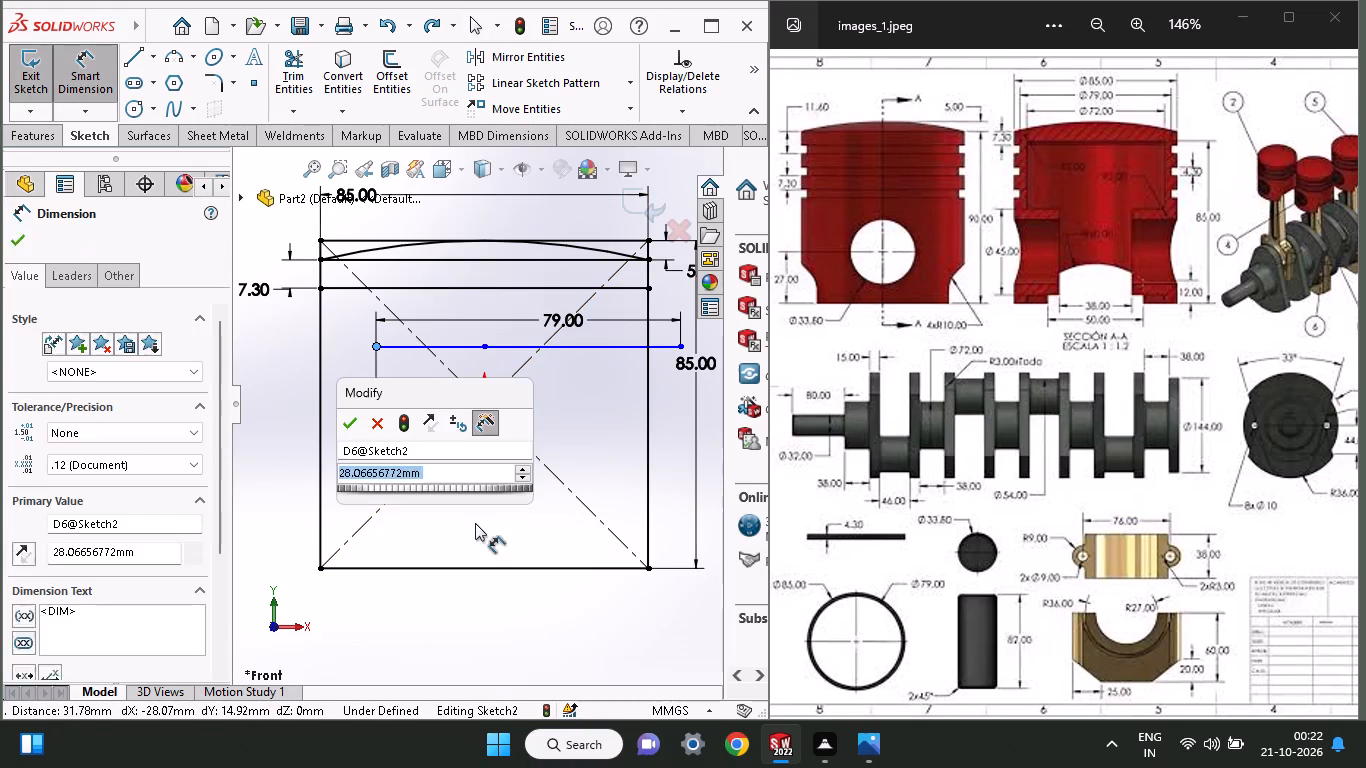
{"action": "type", "text": "79/2"}
{"action": "key", "text": "Return"}
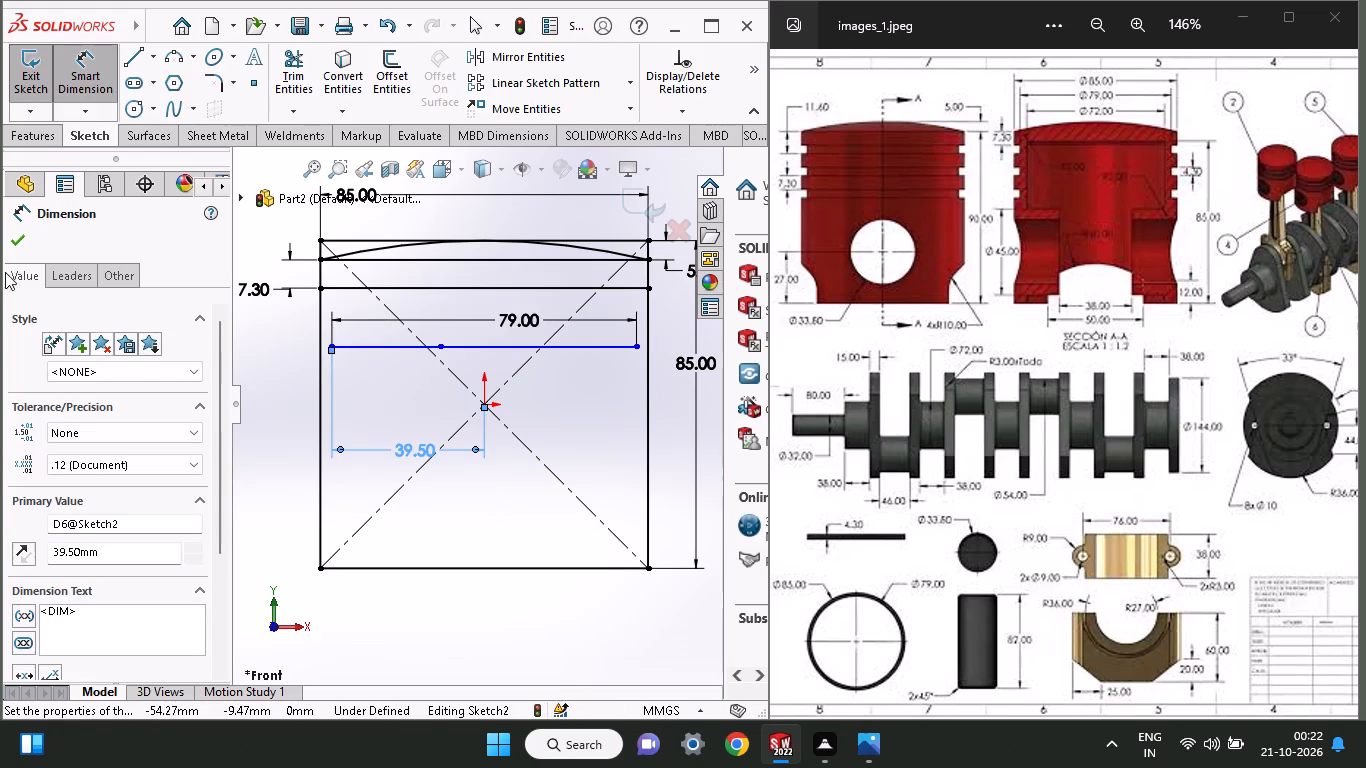
{"action": "left_click", "coordinate": [22, 248]}
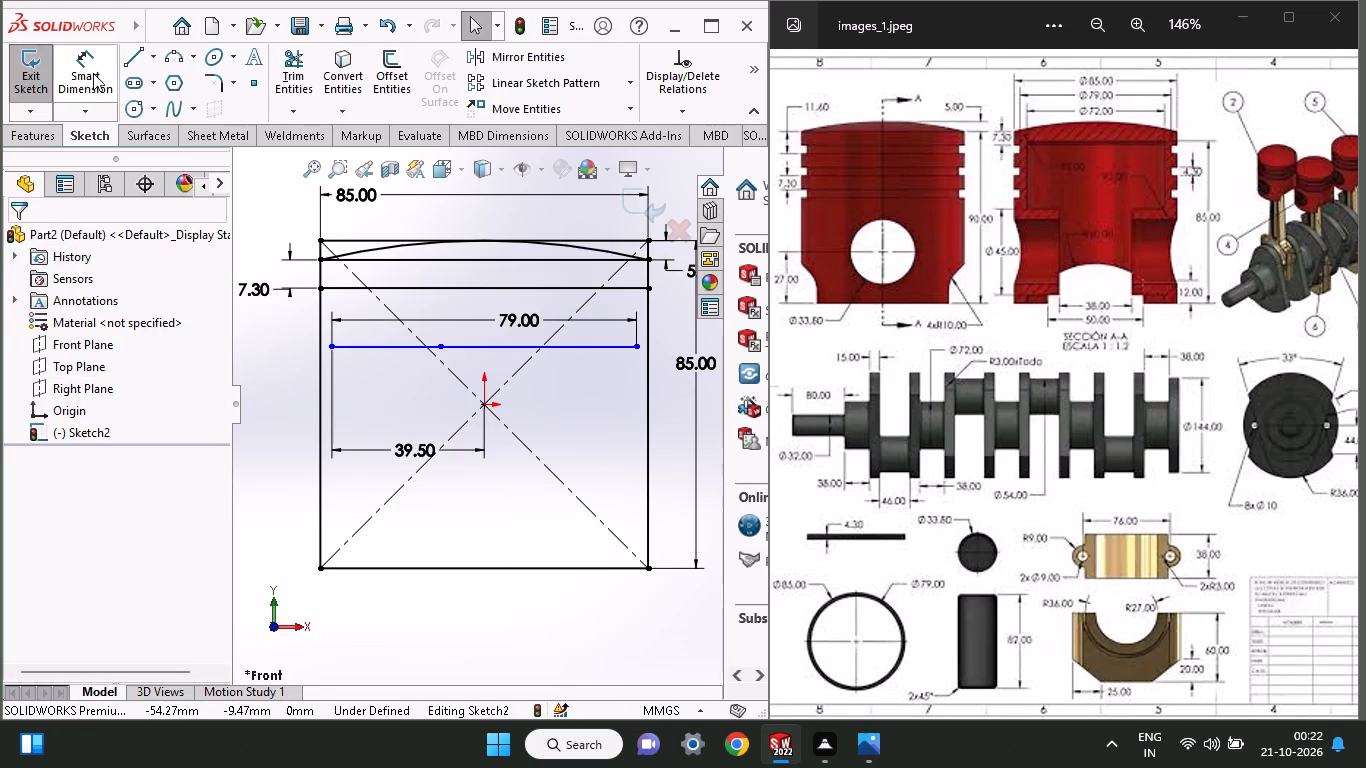
Start a new dimension from the left endpoint of the 79 mm line.
{"action": "left_click", "coordinate": [93, 73]}
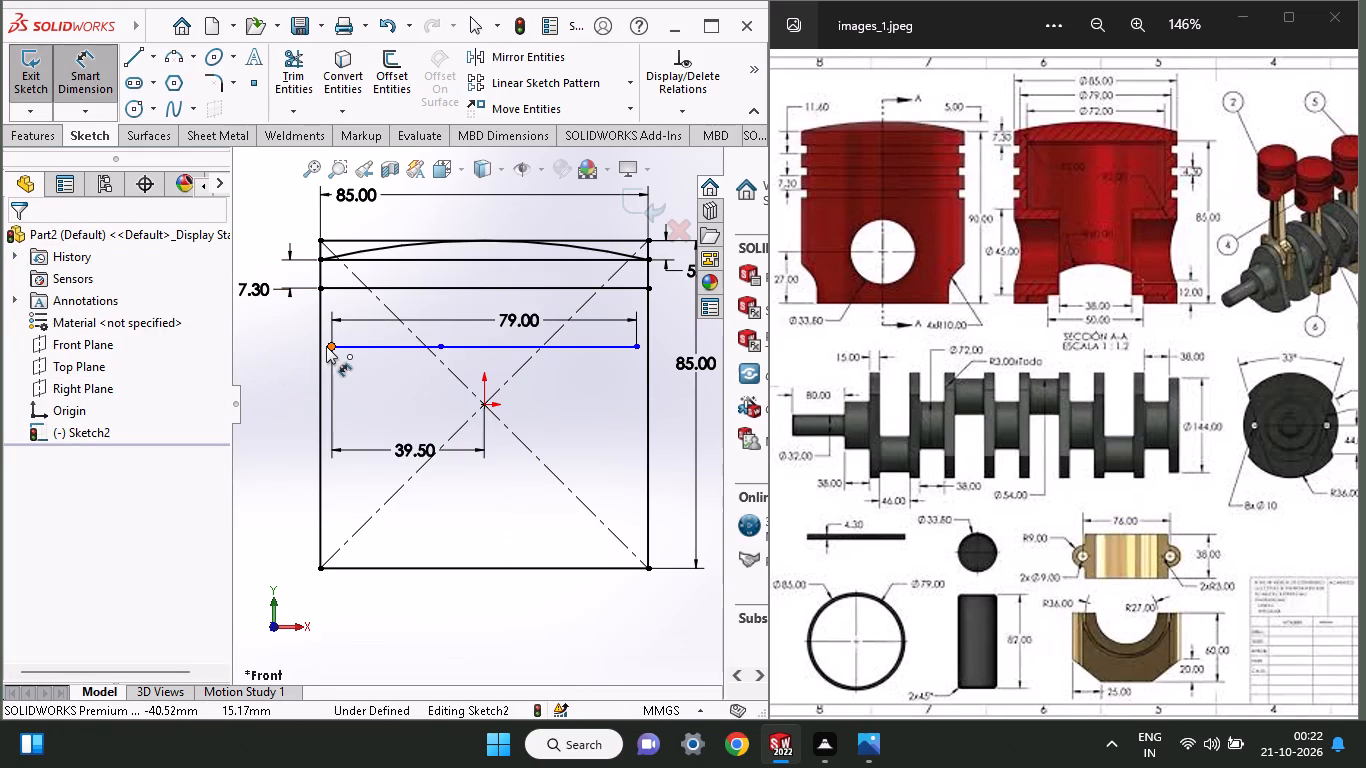
{"action": "left_click", "coordinate": [326, 346]}
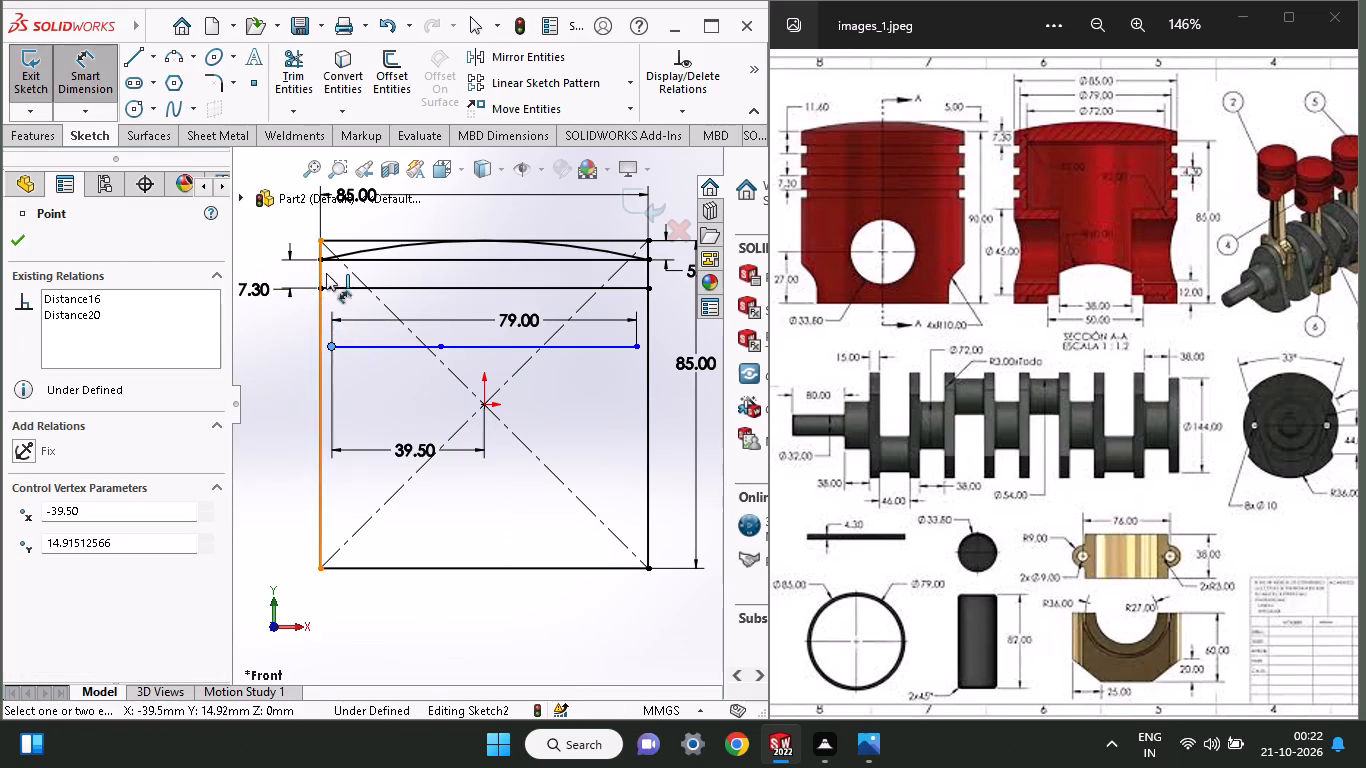
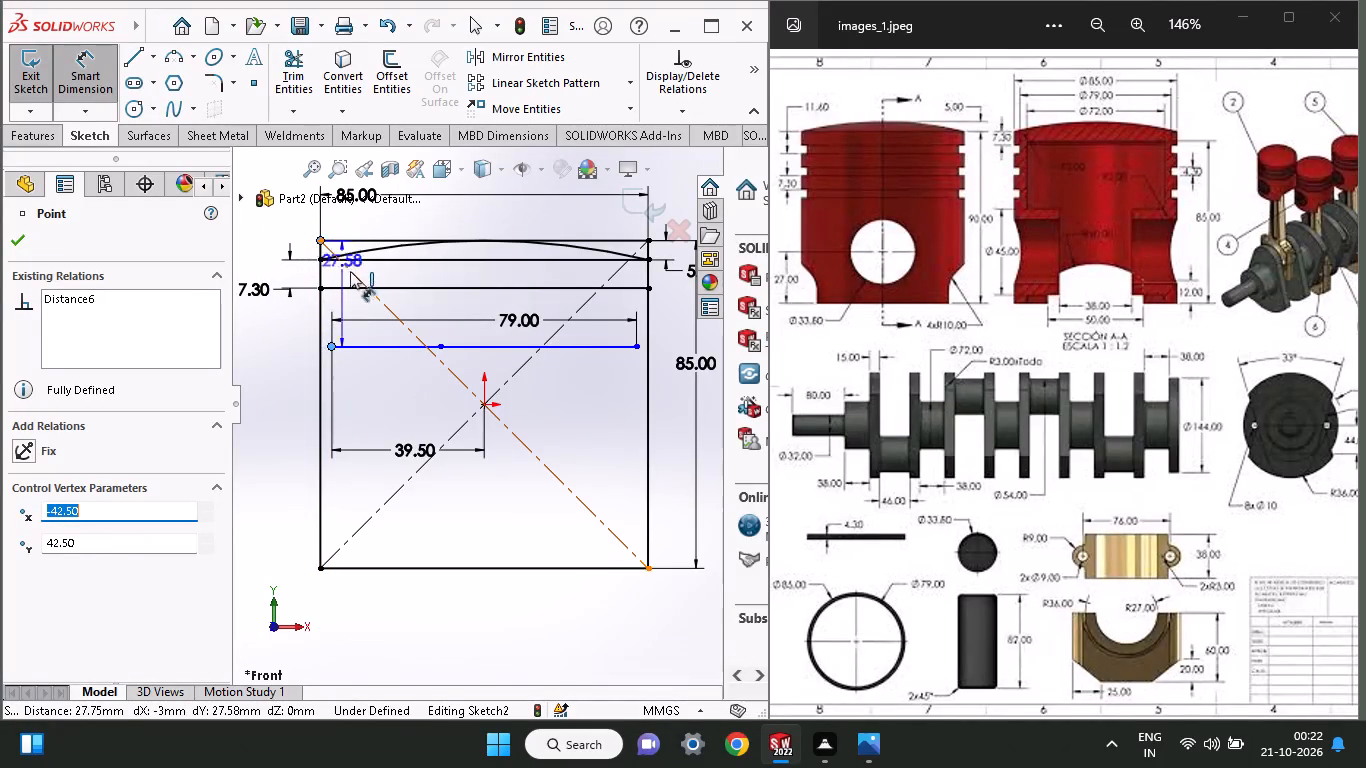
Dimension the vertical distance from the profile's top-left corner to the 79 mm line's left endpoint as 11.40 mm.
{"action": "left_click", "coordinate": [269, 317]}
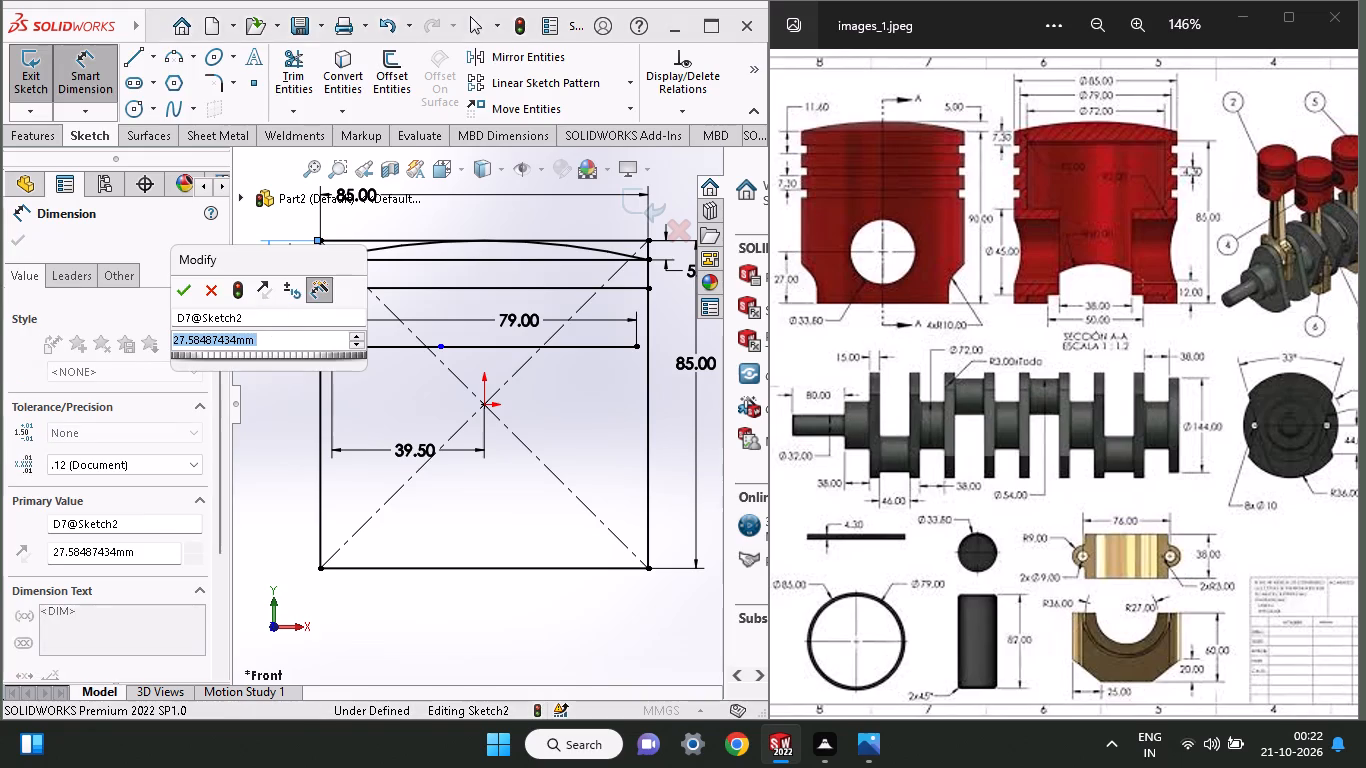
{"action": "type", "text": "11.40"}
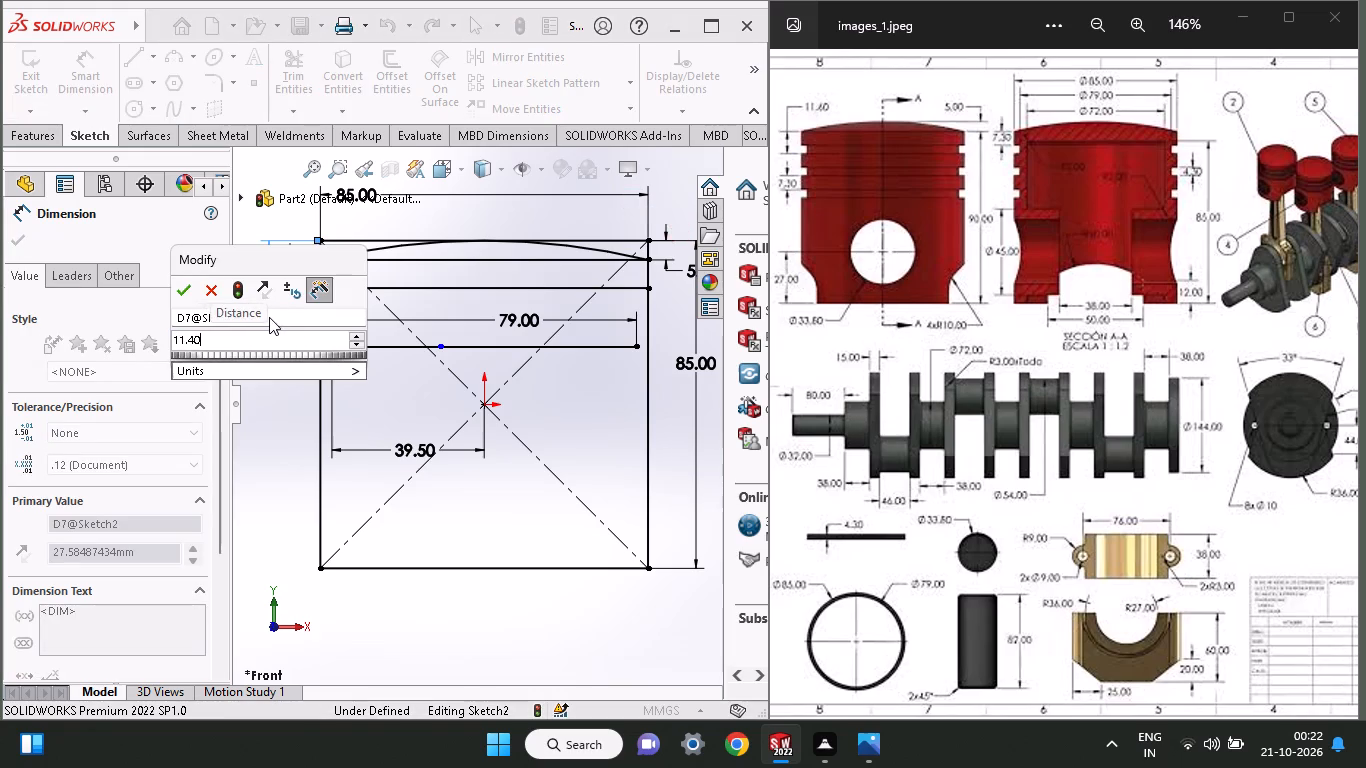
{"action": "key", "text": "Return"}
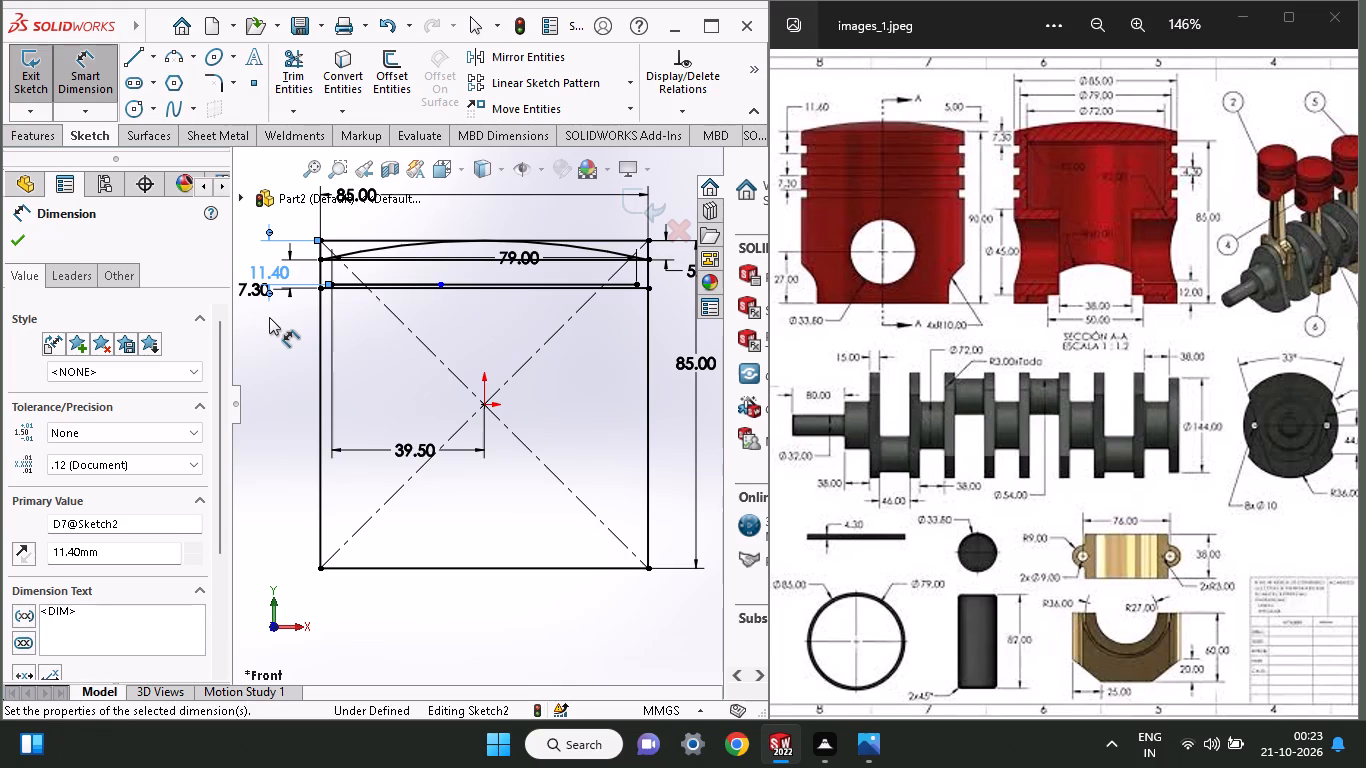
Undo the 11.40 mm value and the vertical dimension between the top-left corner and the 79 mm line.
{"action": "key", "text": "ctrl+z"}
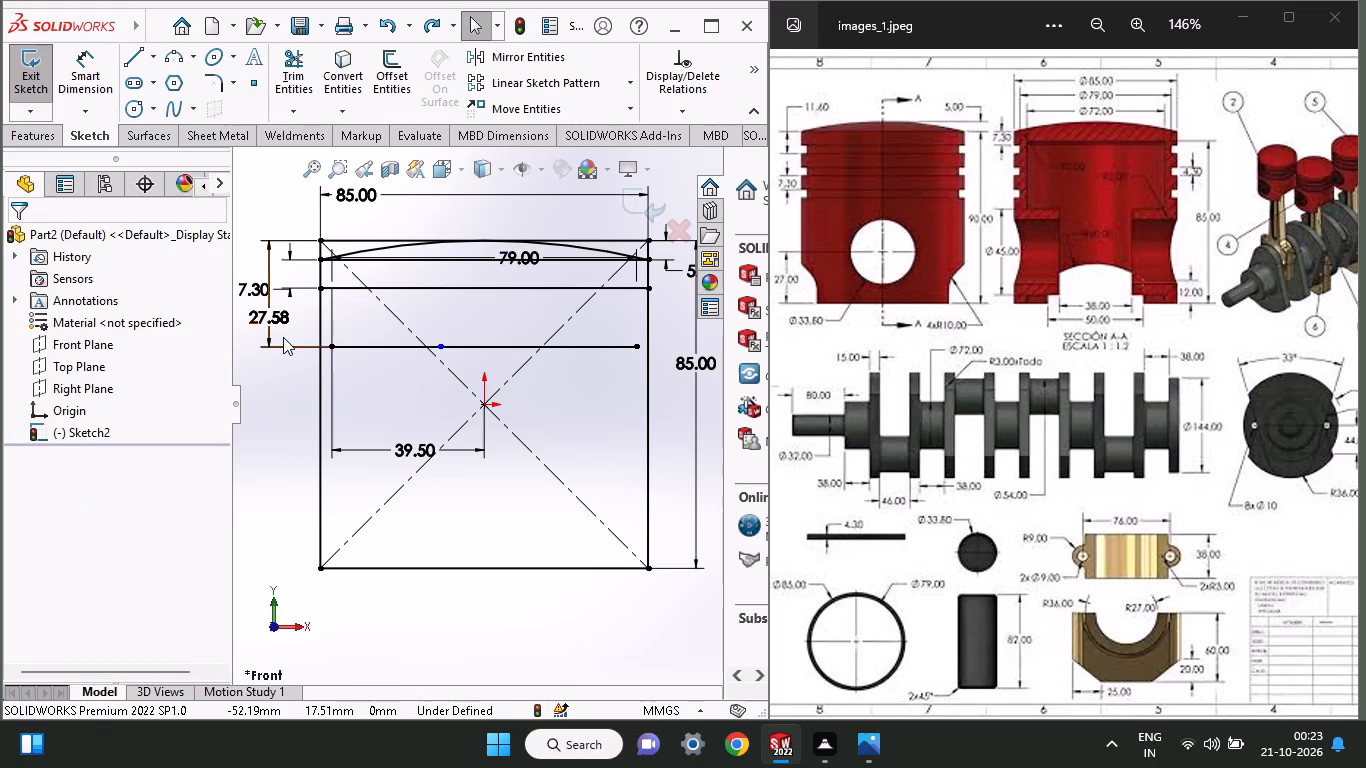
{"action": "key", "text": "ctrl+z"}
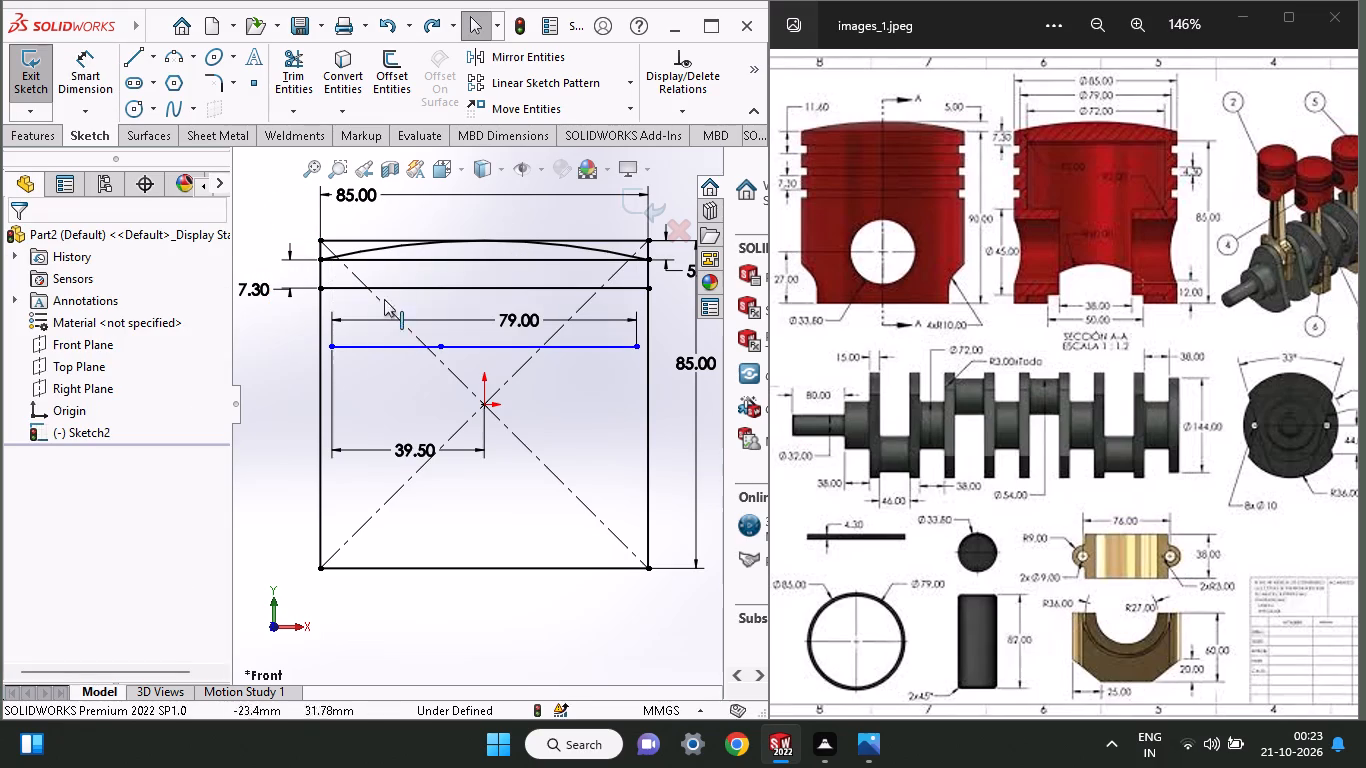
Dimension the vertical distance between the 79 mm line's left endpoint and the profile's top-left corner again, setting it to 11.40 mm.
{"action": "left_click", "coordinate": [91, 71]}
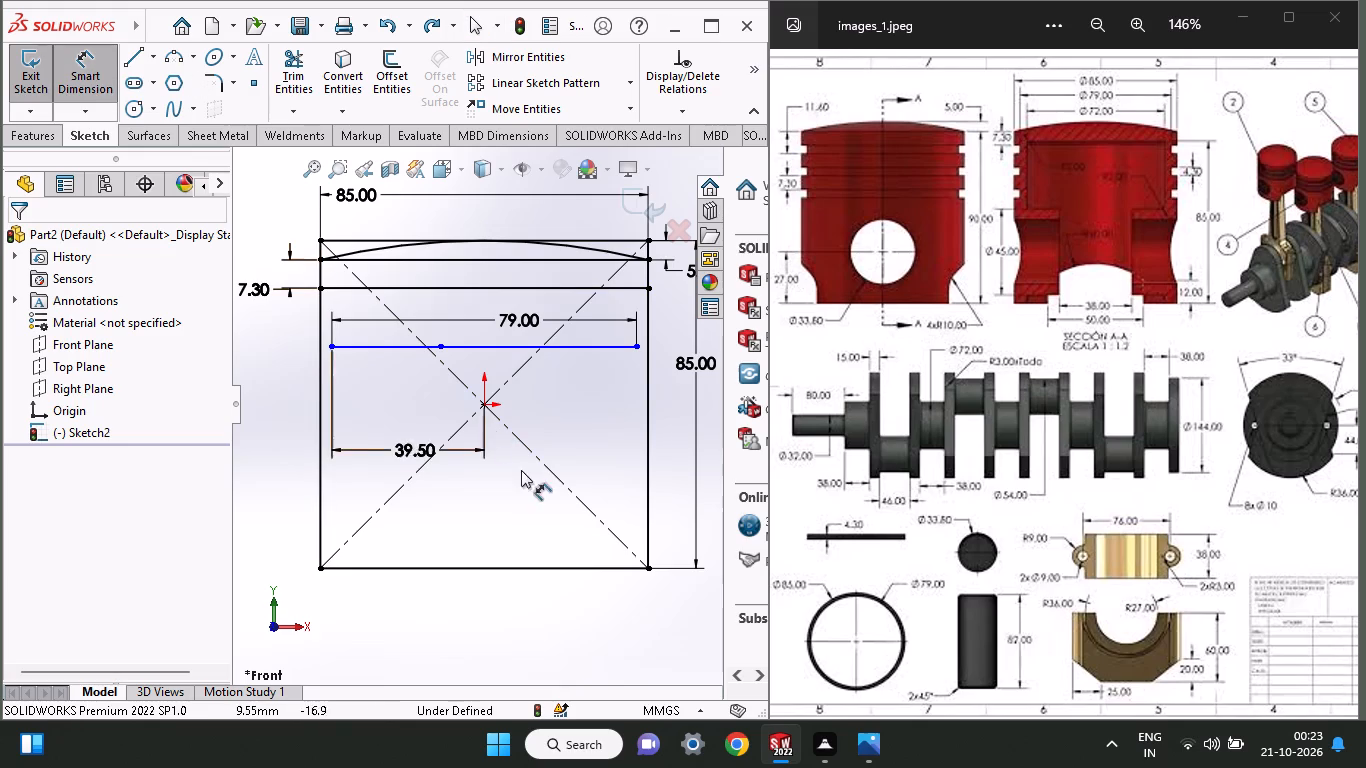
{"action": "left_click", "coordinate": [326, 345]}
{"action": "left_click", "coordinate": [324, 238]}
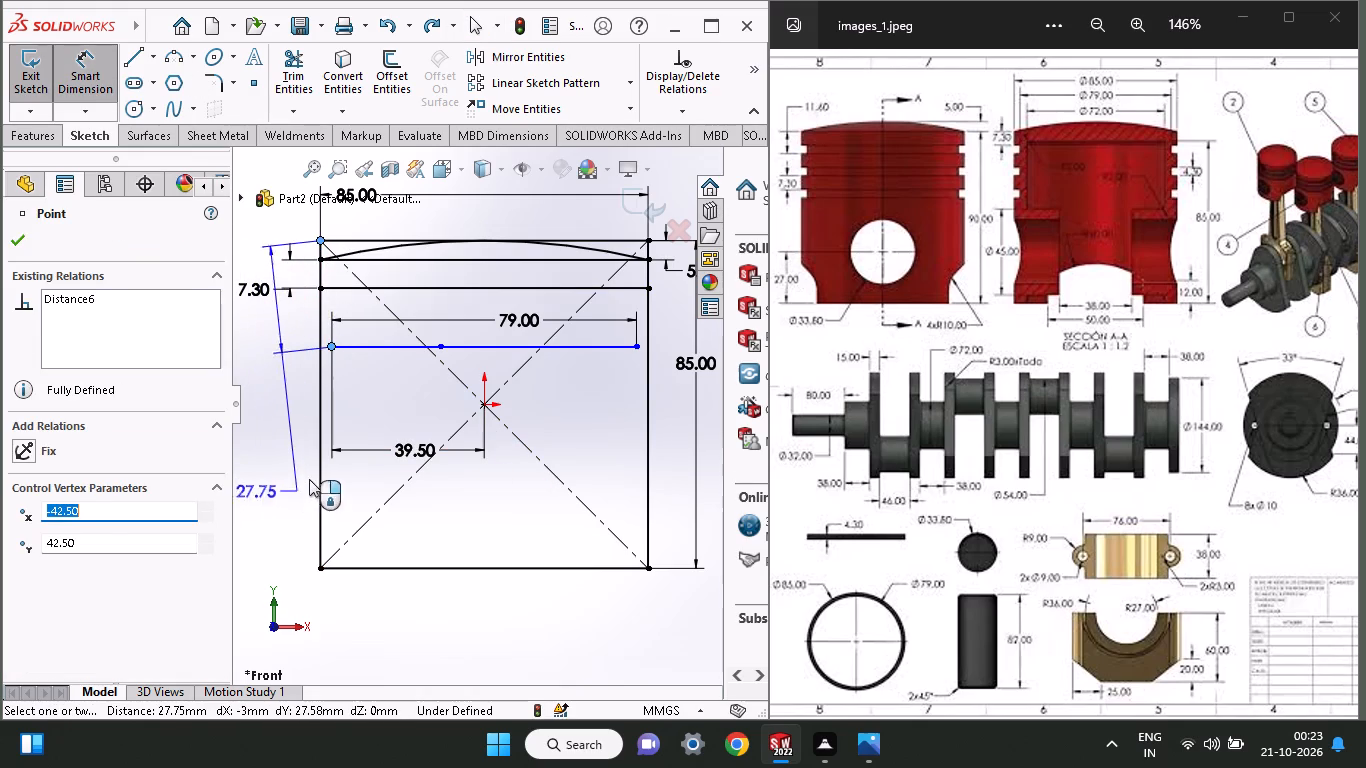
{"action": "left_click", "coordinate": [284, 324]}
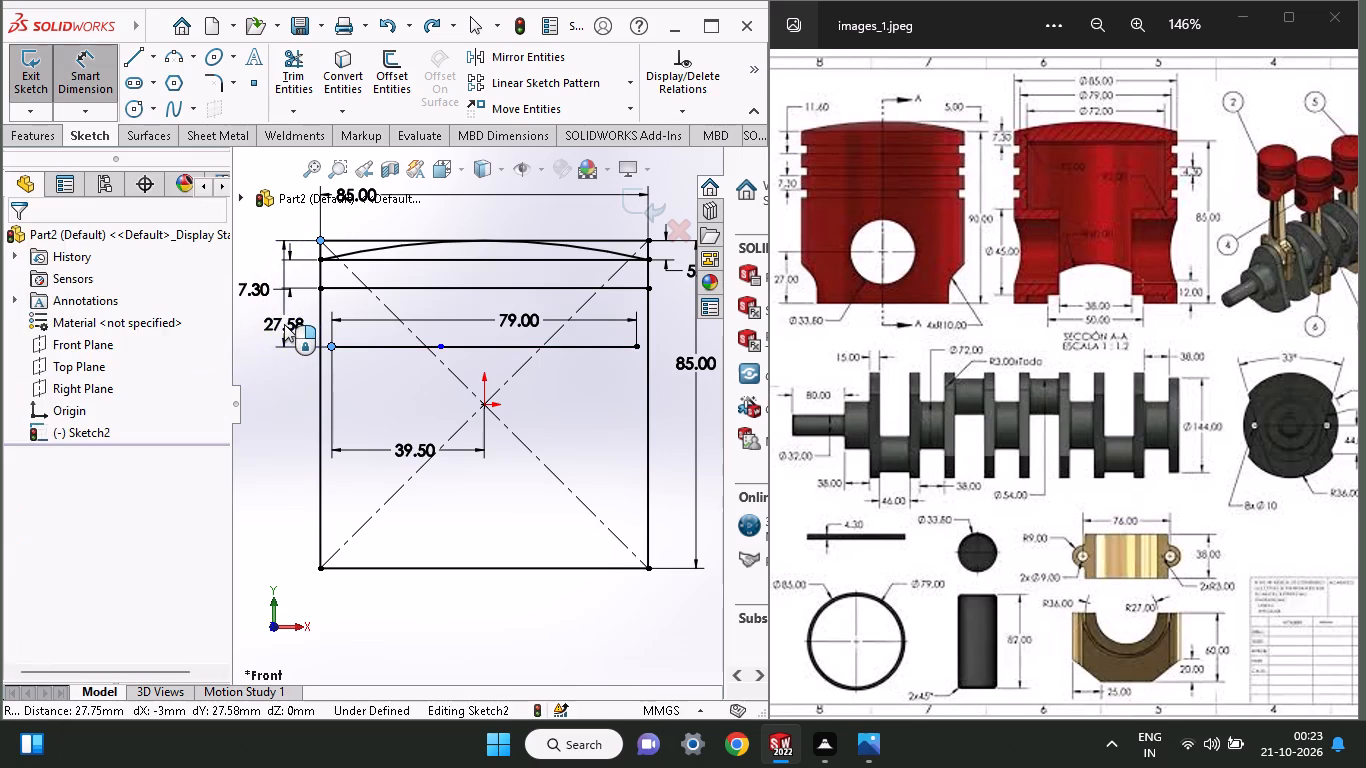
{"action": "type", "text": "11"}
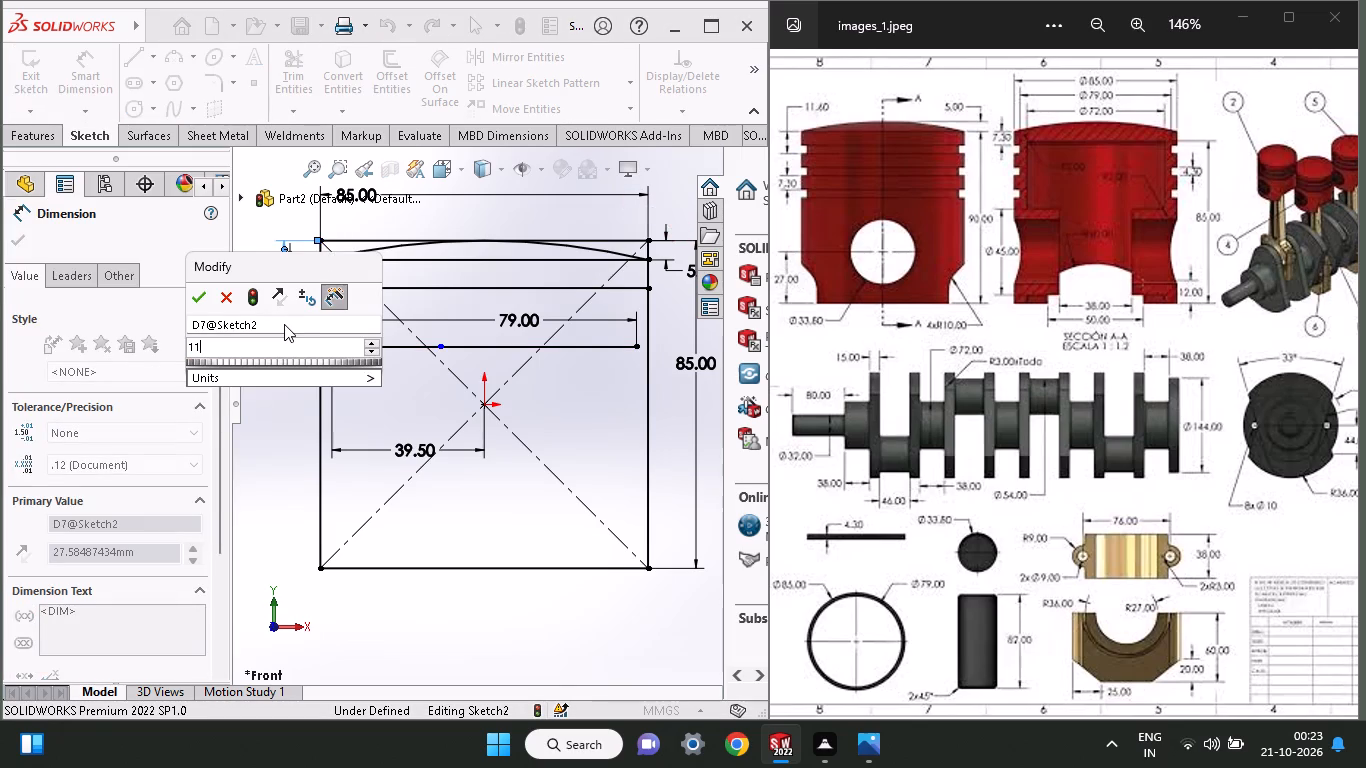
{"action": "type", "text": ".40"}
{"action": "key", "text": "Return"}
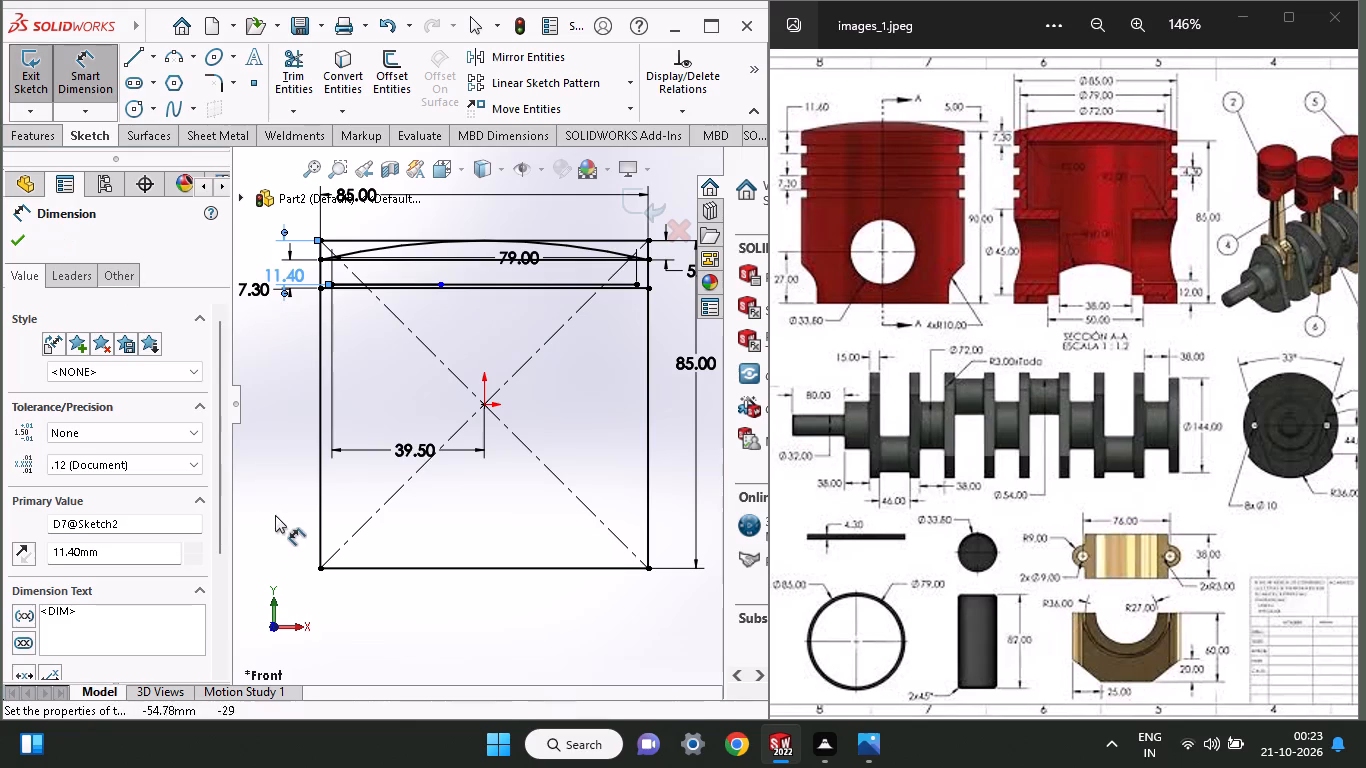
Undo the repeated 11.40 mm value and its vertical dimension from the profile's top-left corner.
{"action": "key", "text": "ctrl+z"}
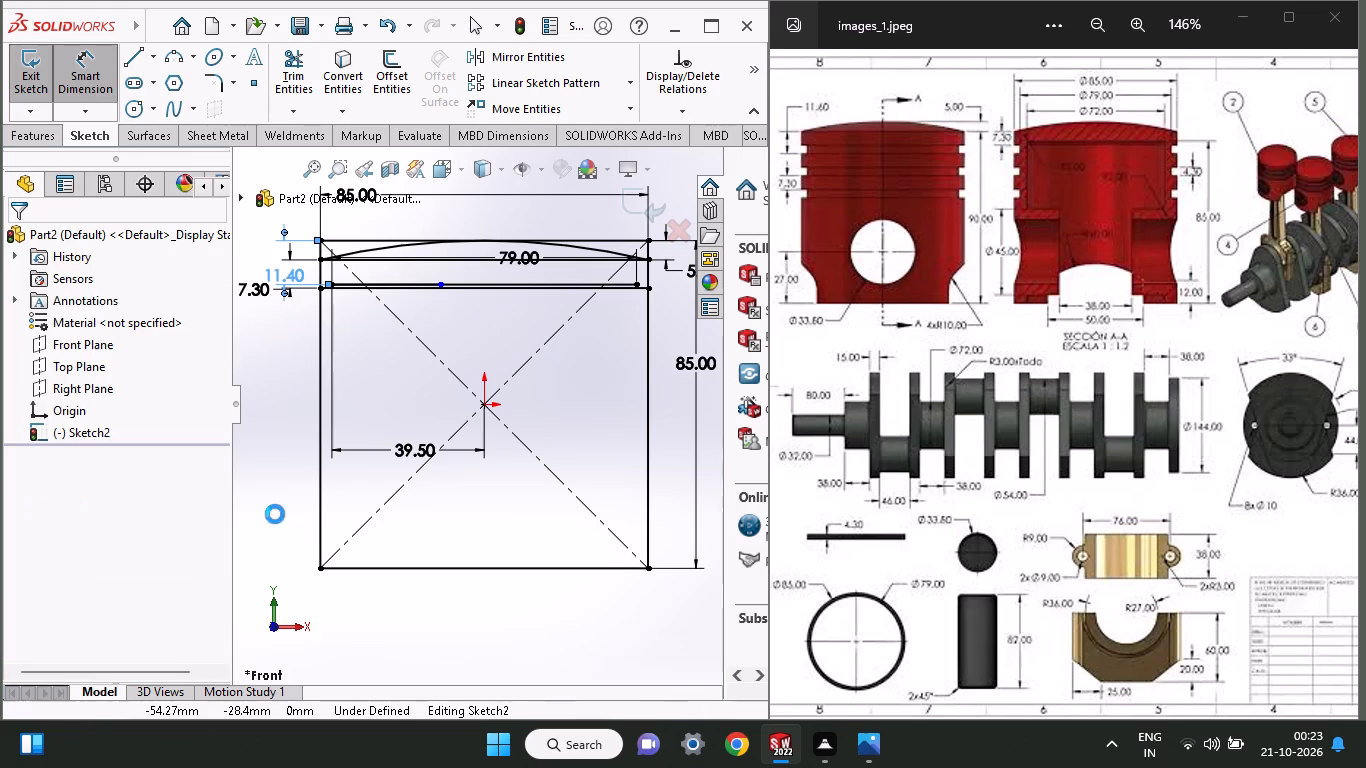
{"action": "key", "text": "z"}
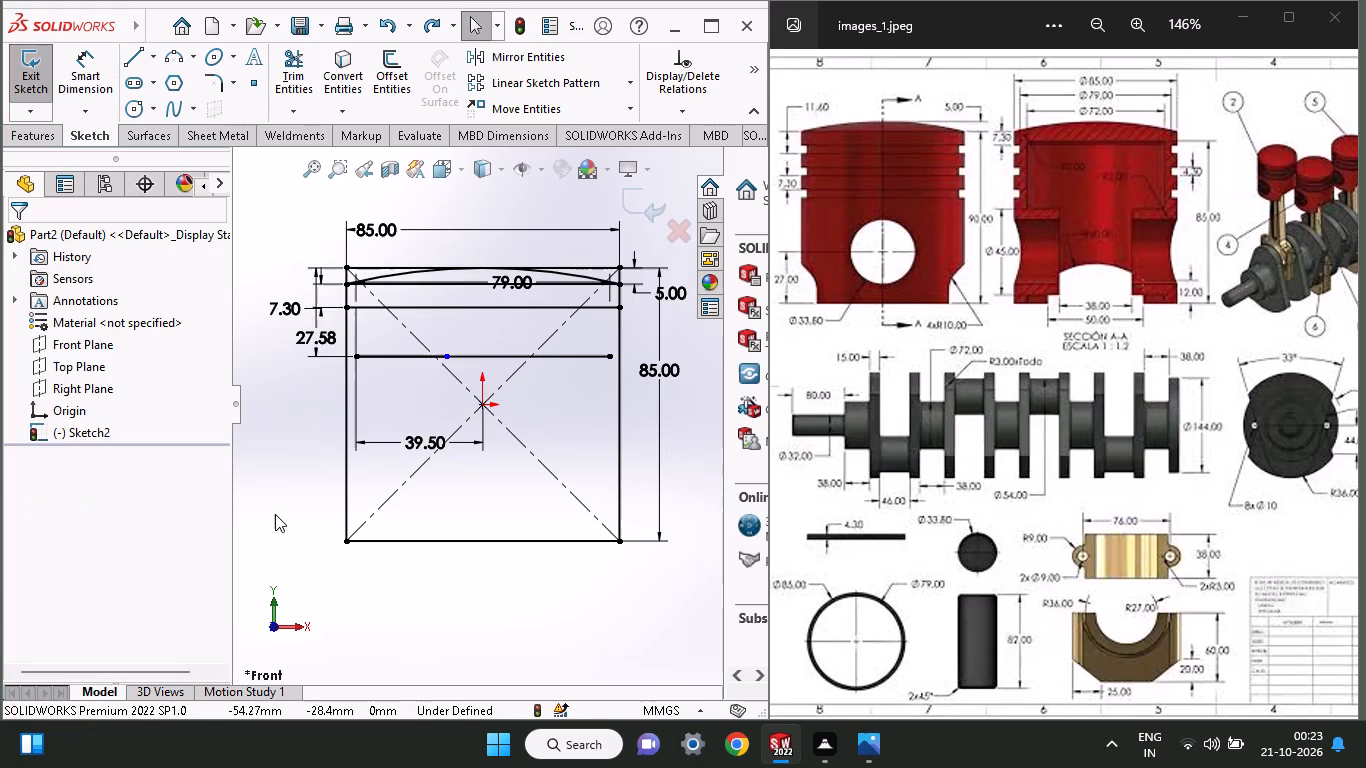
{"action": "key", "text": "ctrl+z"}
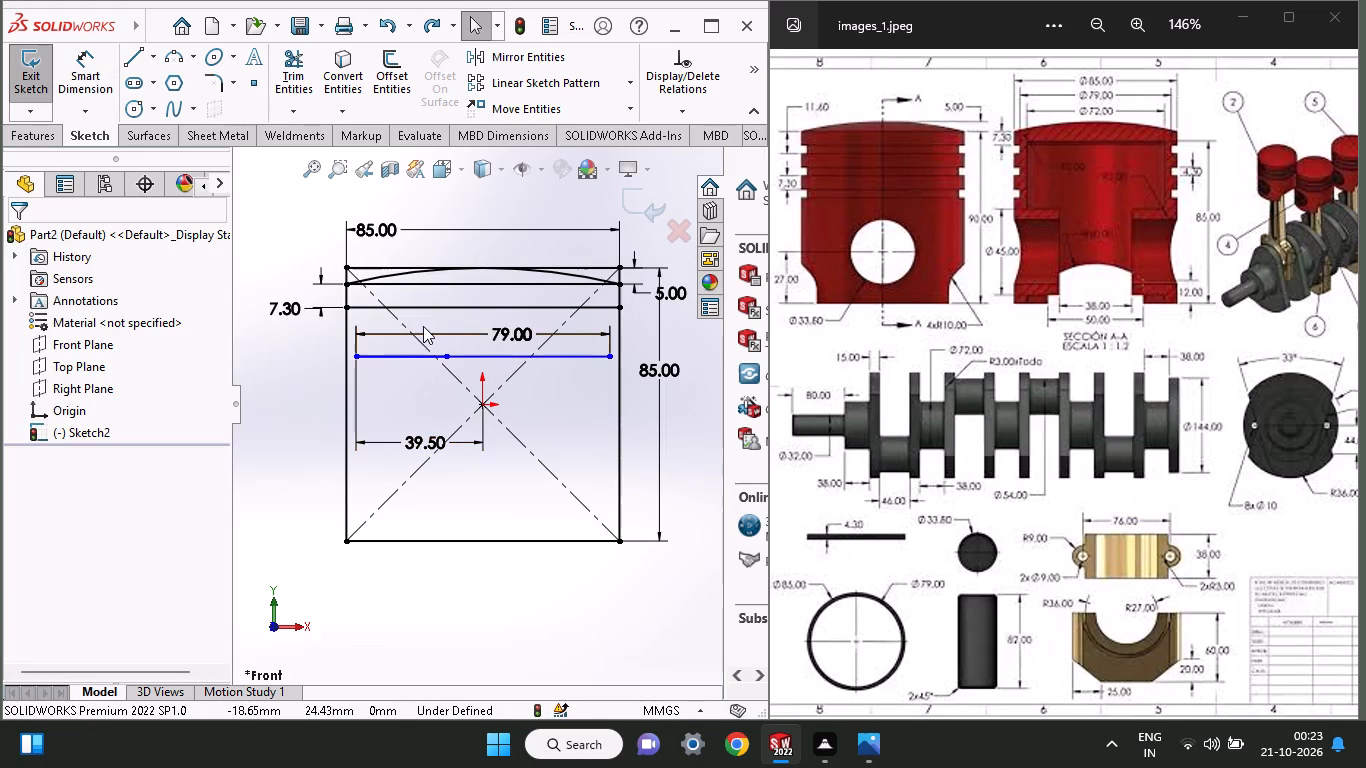
Dimension the vertical distance from the crown arc's left endpoint to the 79 mm line's left endpoint, setting it to 11.40 mm.
{"action": "left_click", "coordinate": [83, 75]}
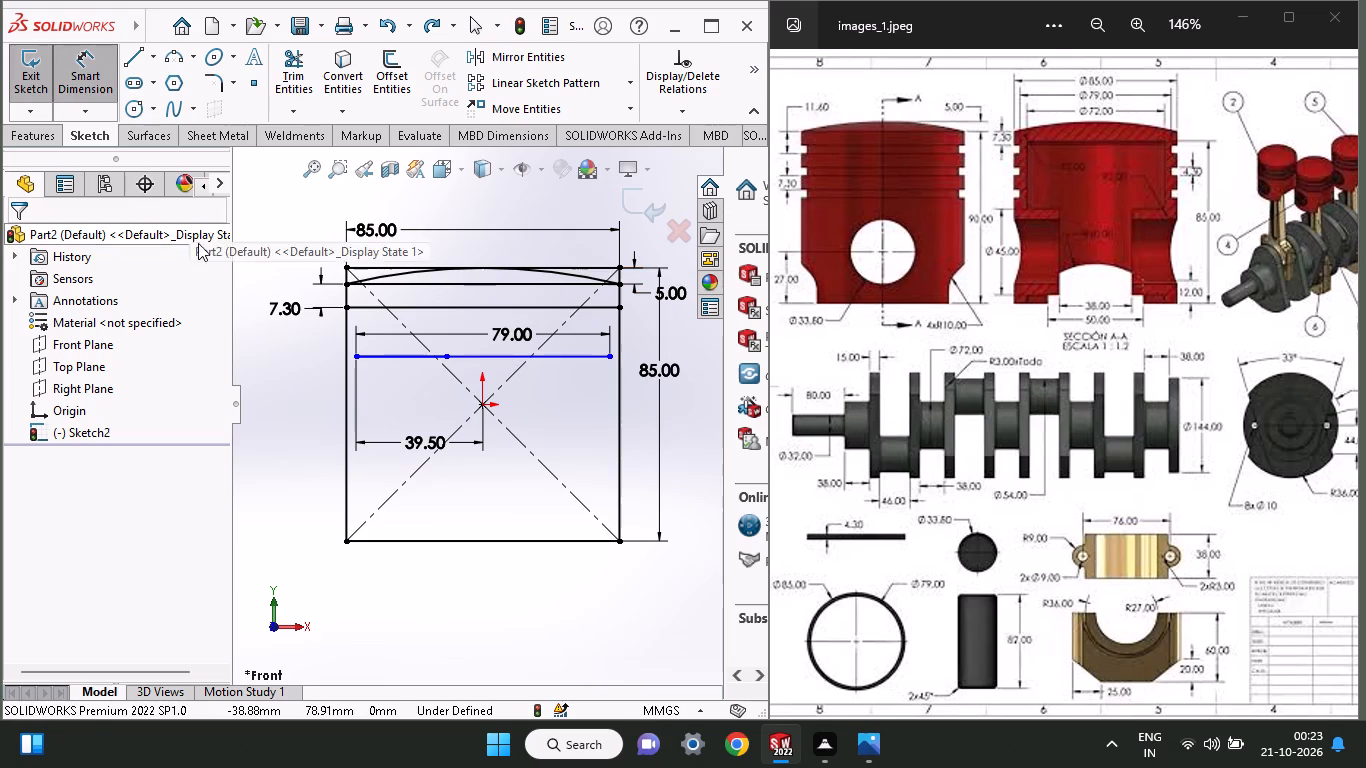
{"action": "left_click", "coordinate": [342, 288]}
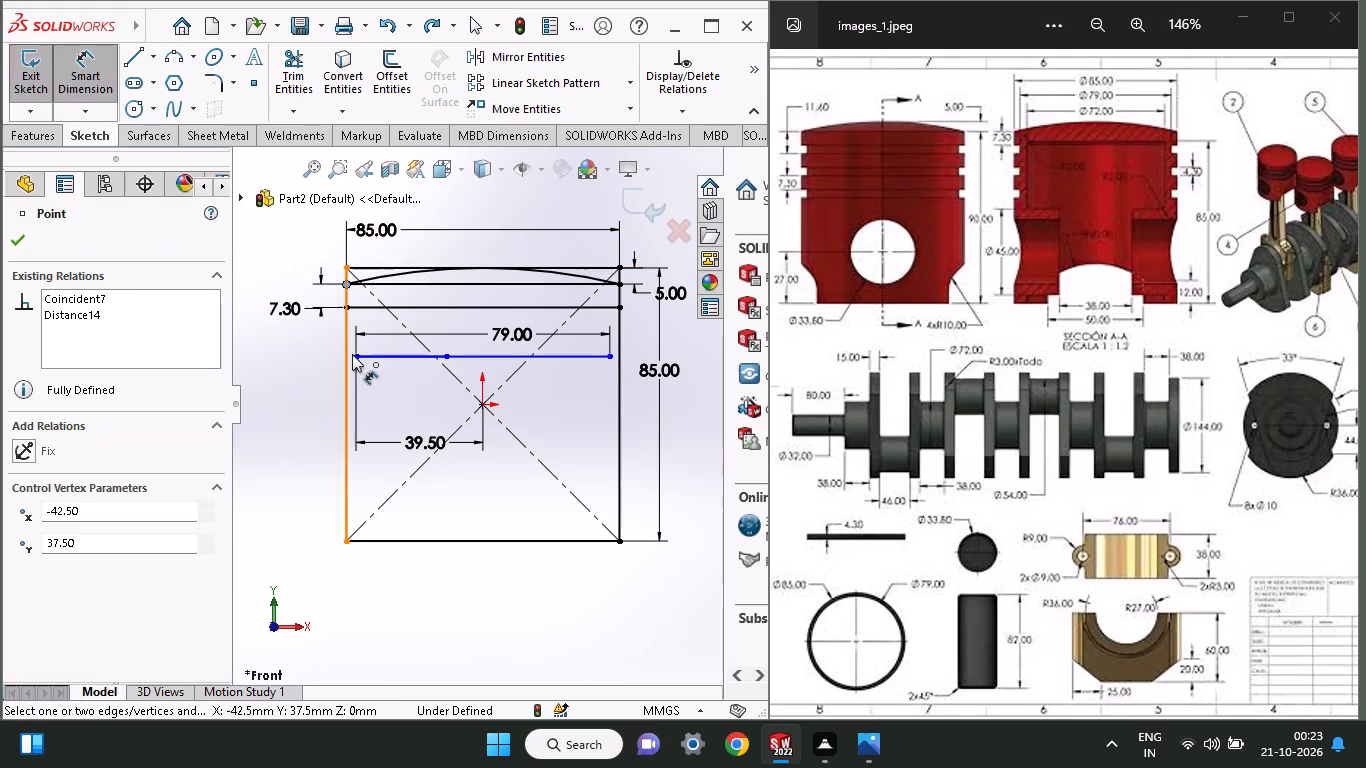
{"action": "left_click", "coordinate": [355, 359]}
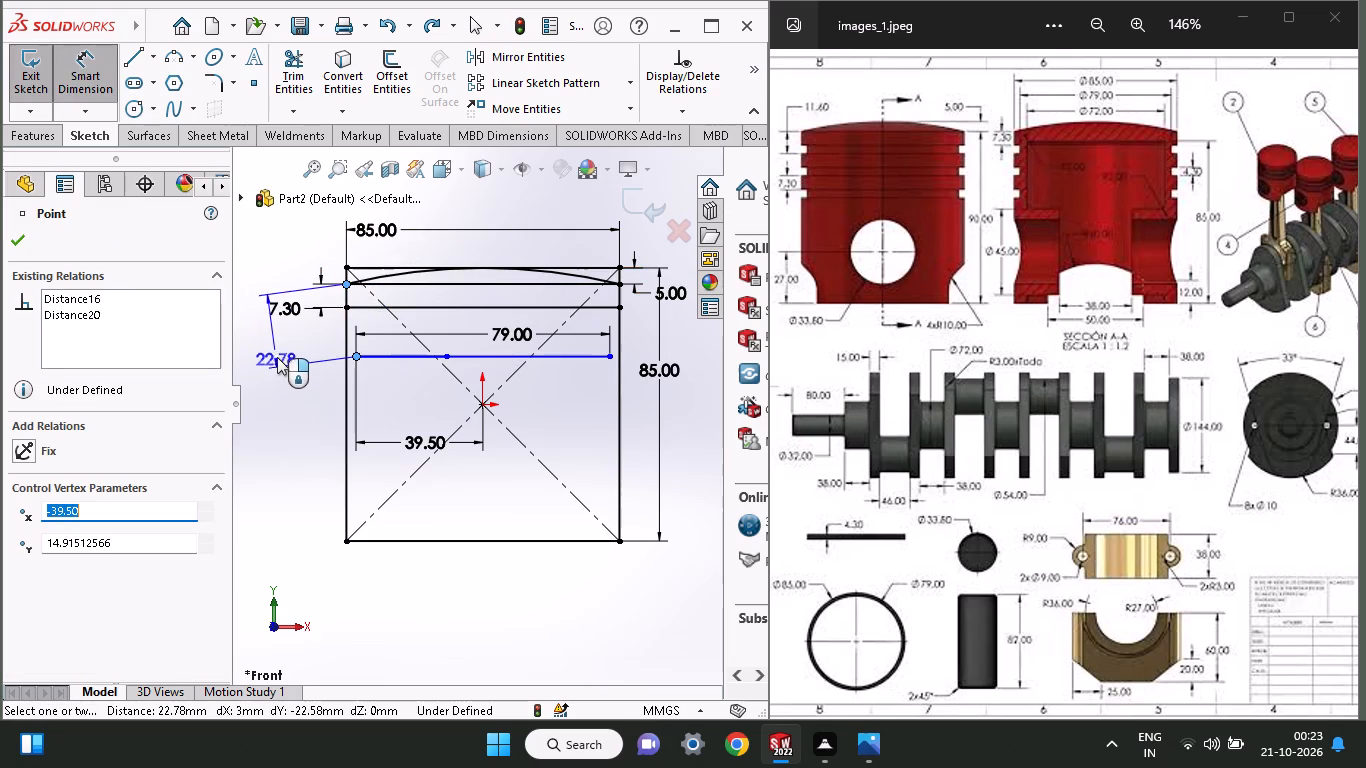
{"action": "left_click", "coordinate": [280, 329]}
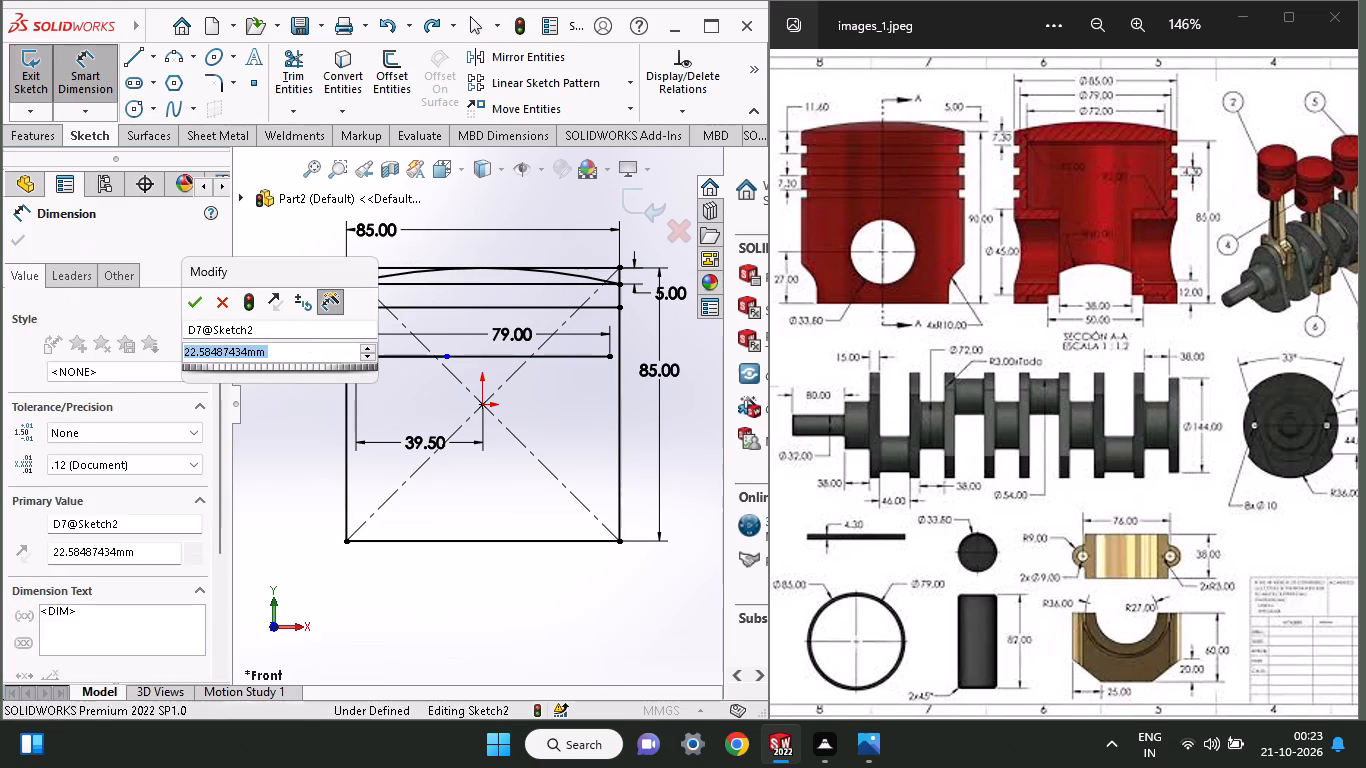
{"action": "type", "text": "11"}
{"action": "type", "text": ".40"}
{"action": "key", "text": "Return"}
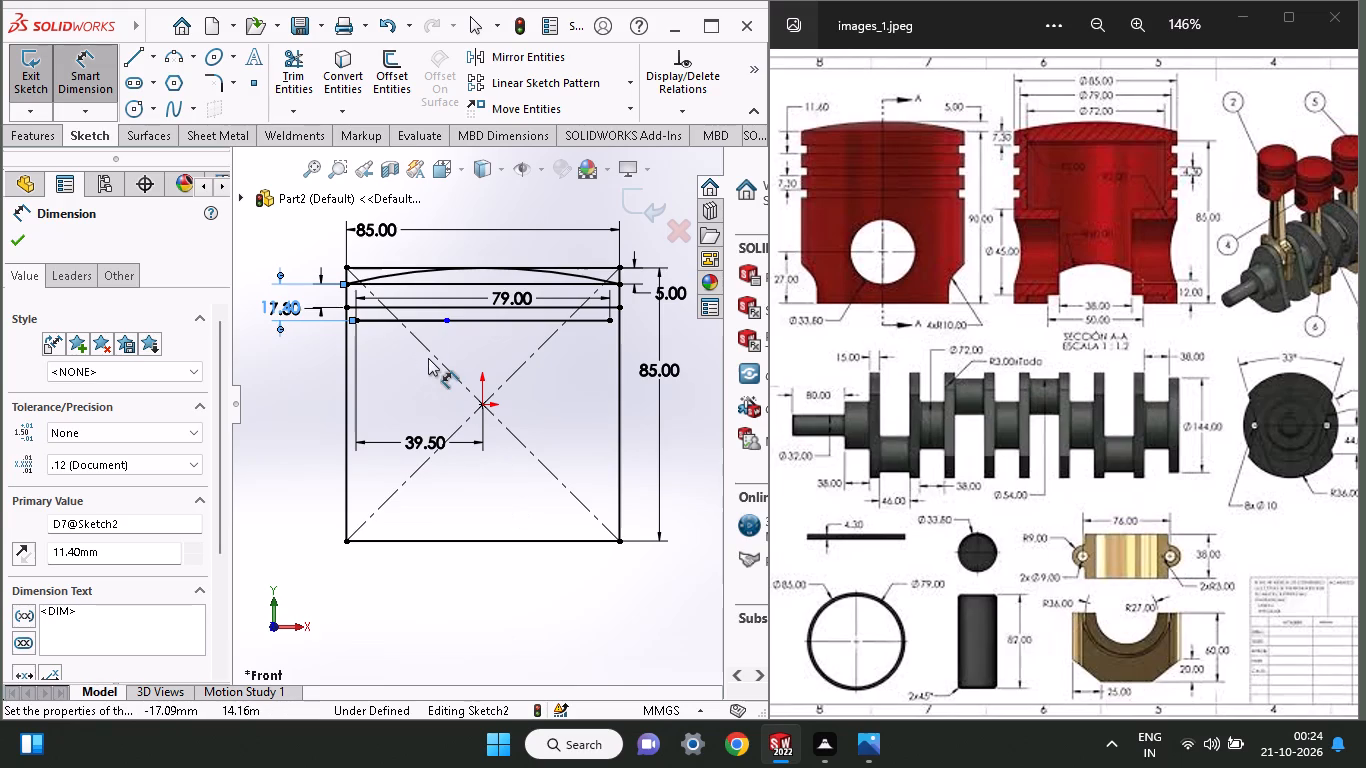
Sketch a horizontal line across the full 85 mm width of the profile, about 7.2 mm below the 79 mm line.
{"action": "scroll", "coordinate": [428, 358], "scroll_direction": "down", "scroll_amount": 2, "text": "ctrl"}
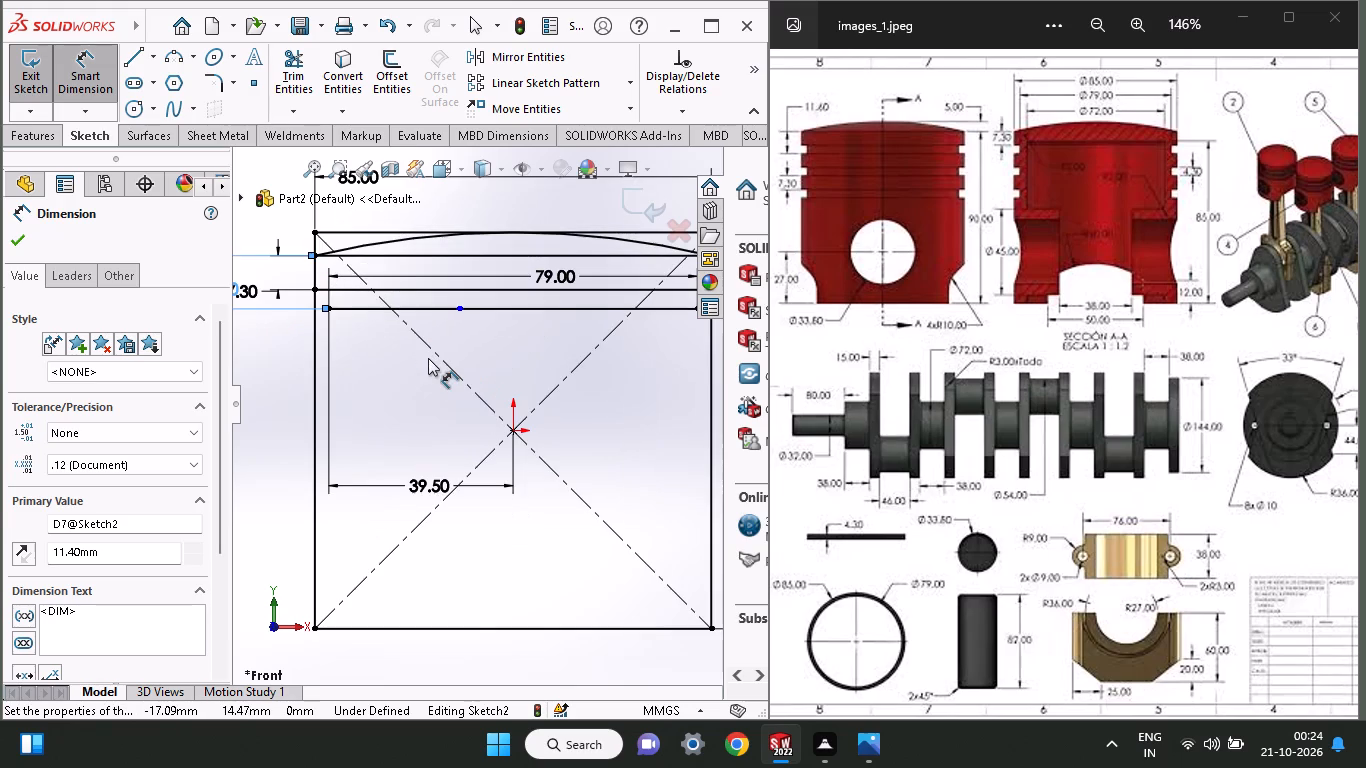
{"action": "scroll", "coordinate": [428, 358], "scroll_direction": "up", "scroll_amount": 1, "text": "ctrl"}
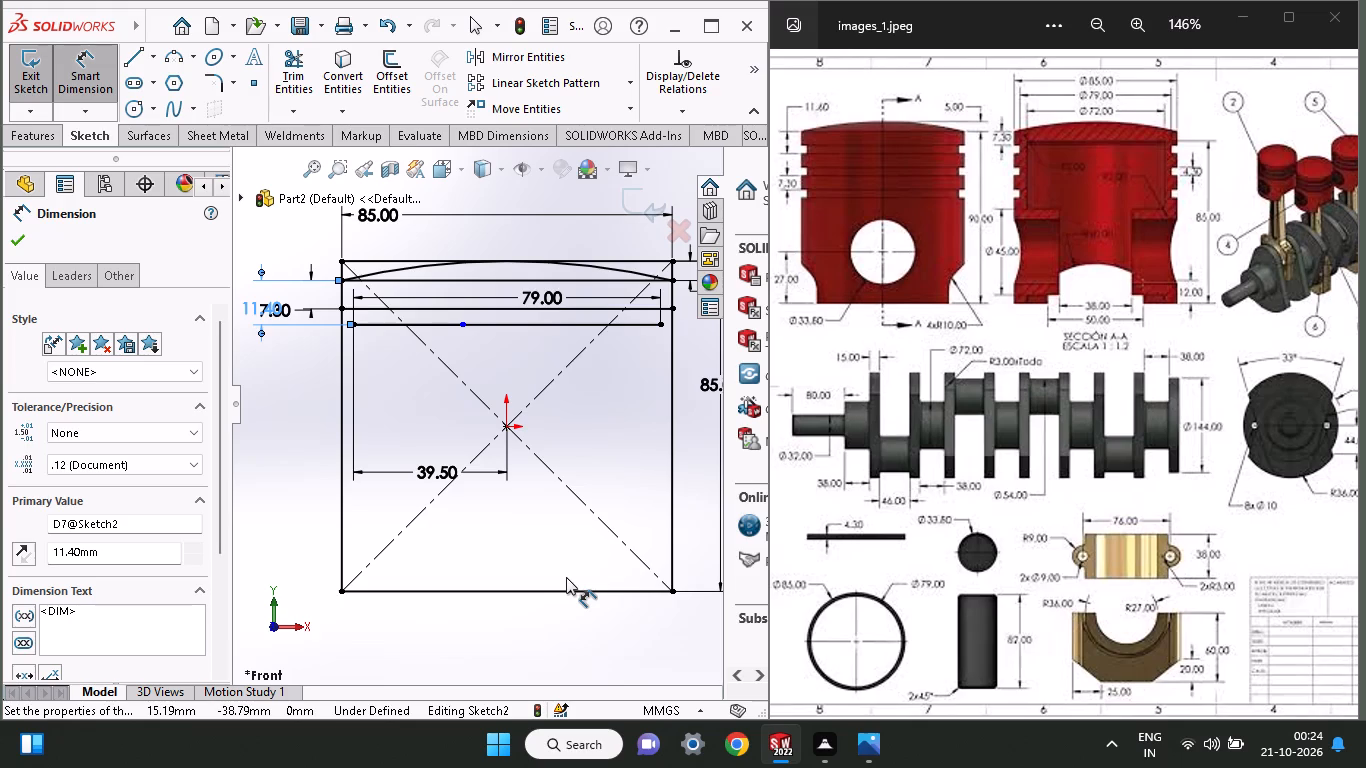
{"action": "left_click", "coordinate": [131, 65]}
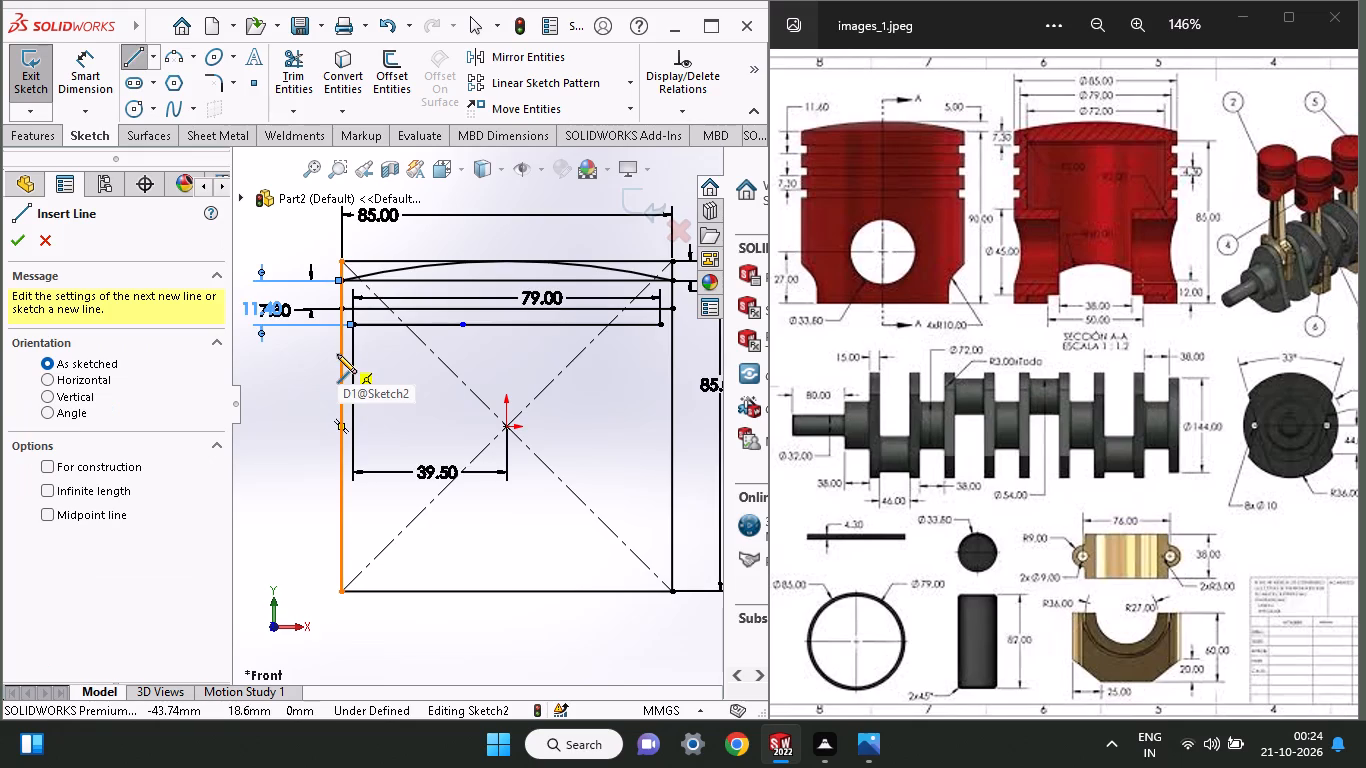
{"action": "left_click", "coordinate": [339, 353]}
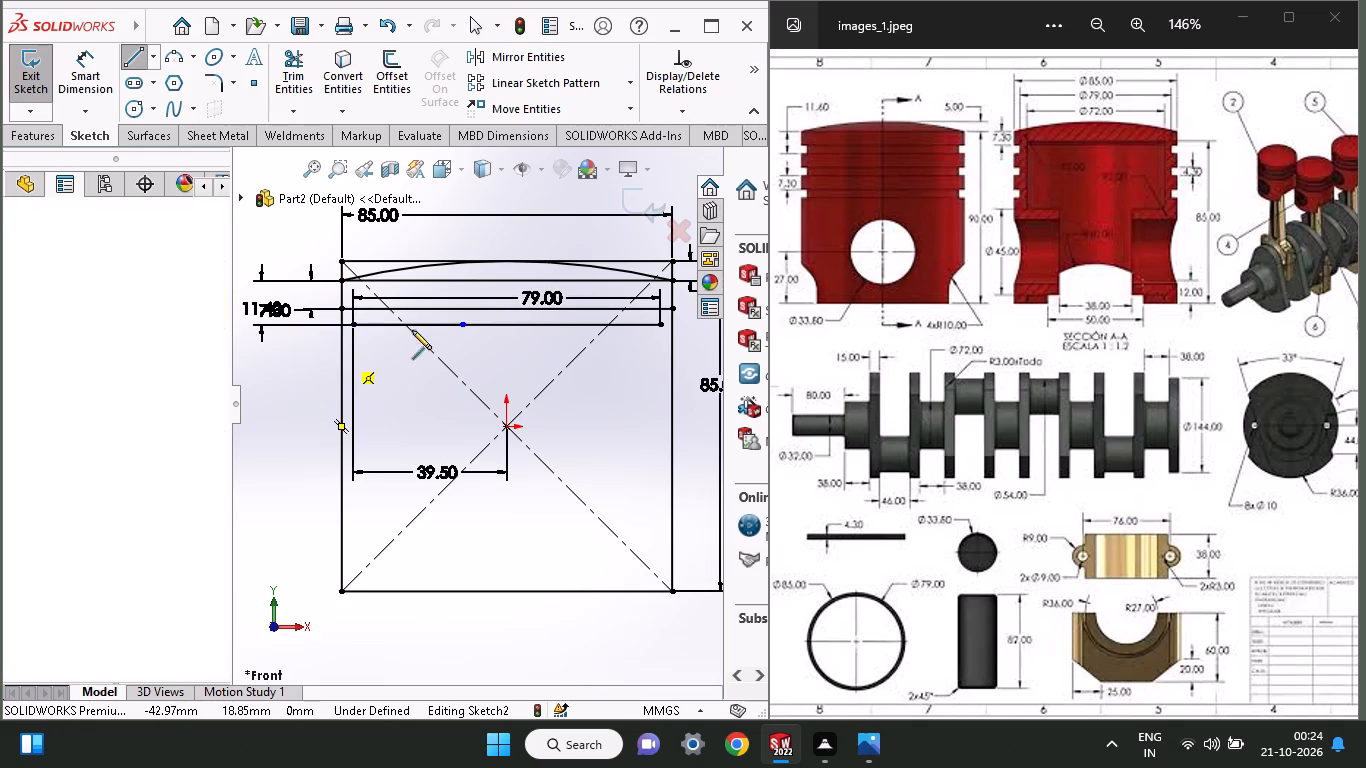
{"action": "left_click", "coordinate": [672, 353]}
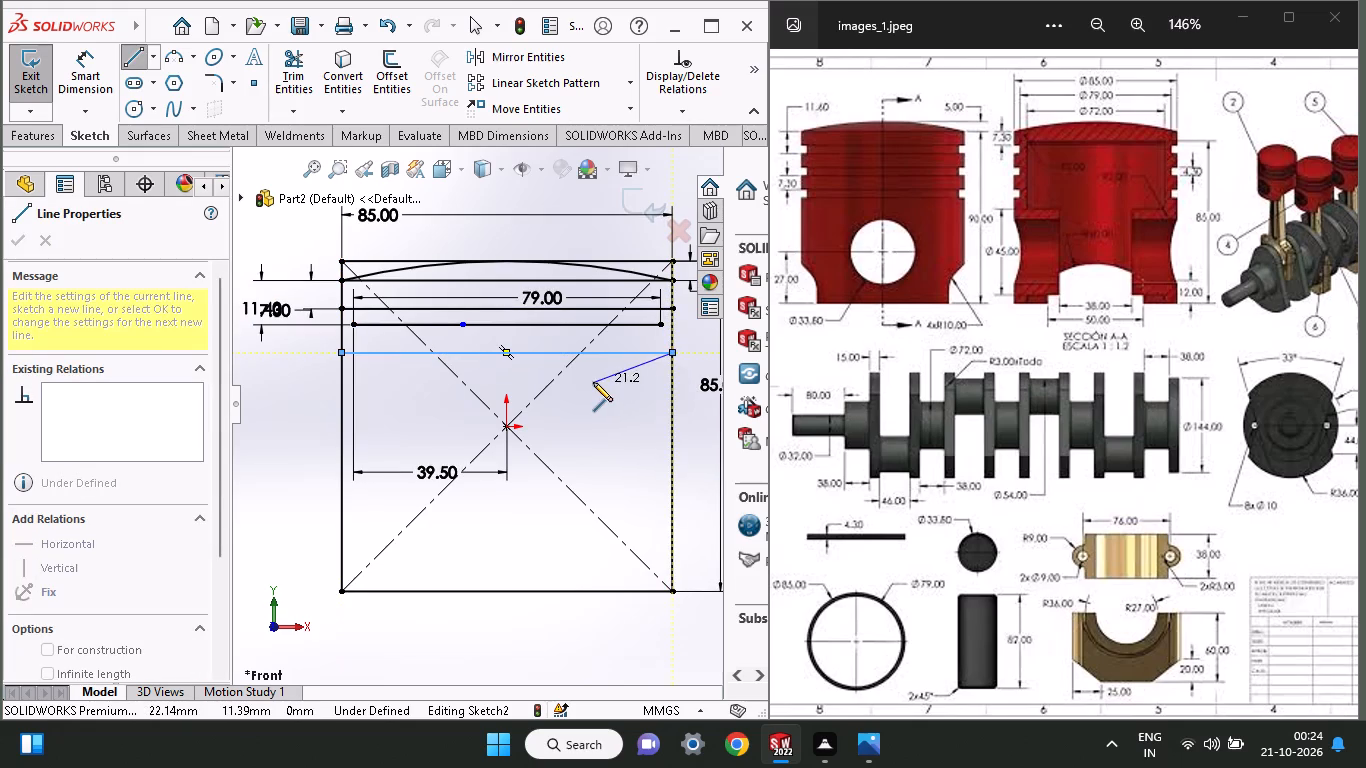
{"action": "right_click", "coordinate": [593, 382]}
{"action": "left_click", "coordinate": [622, 389]}
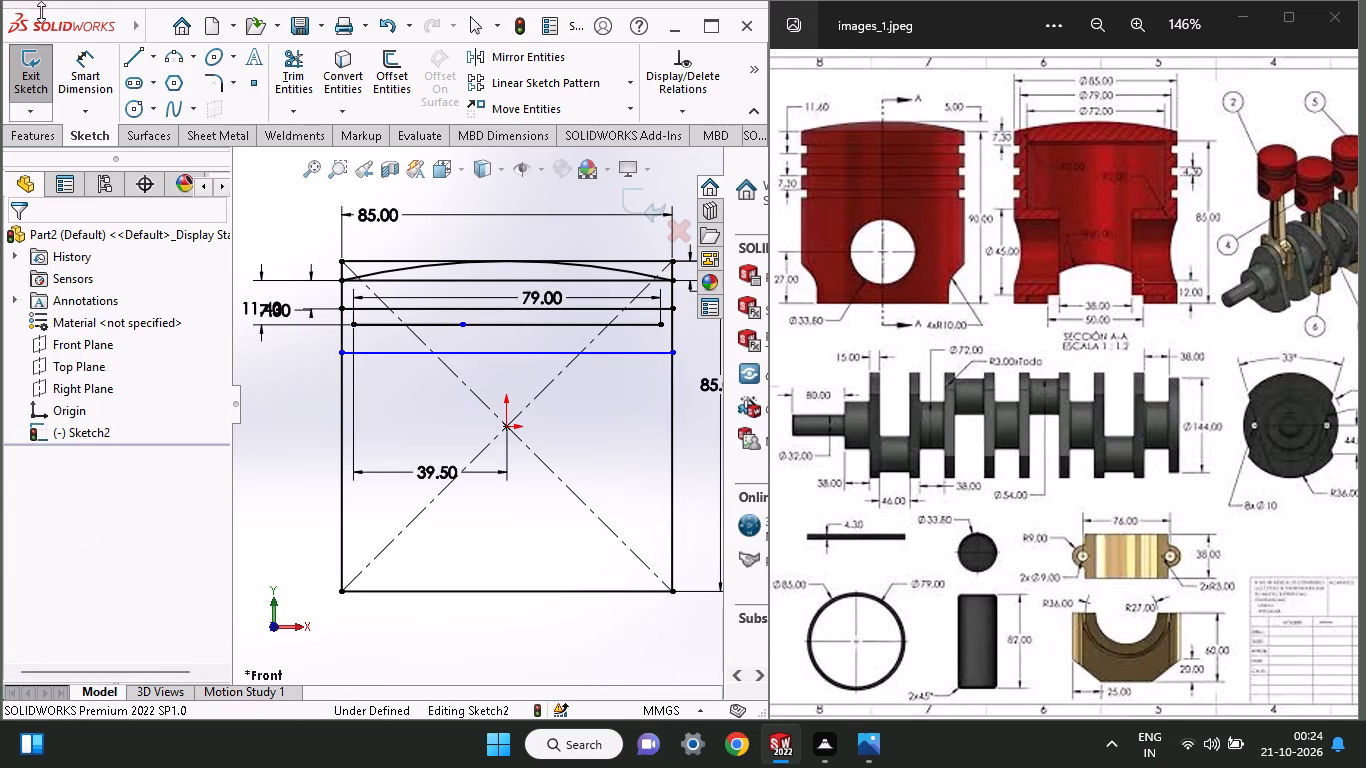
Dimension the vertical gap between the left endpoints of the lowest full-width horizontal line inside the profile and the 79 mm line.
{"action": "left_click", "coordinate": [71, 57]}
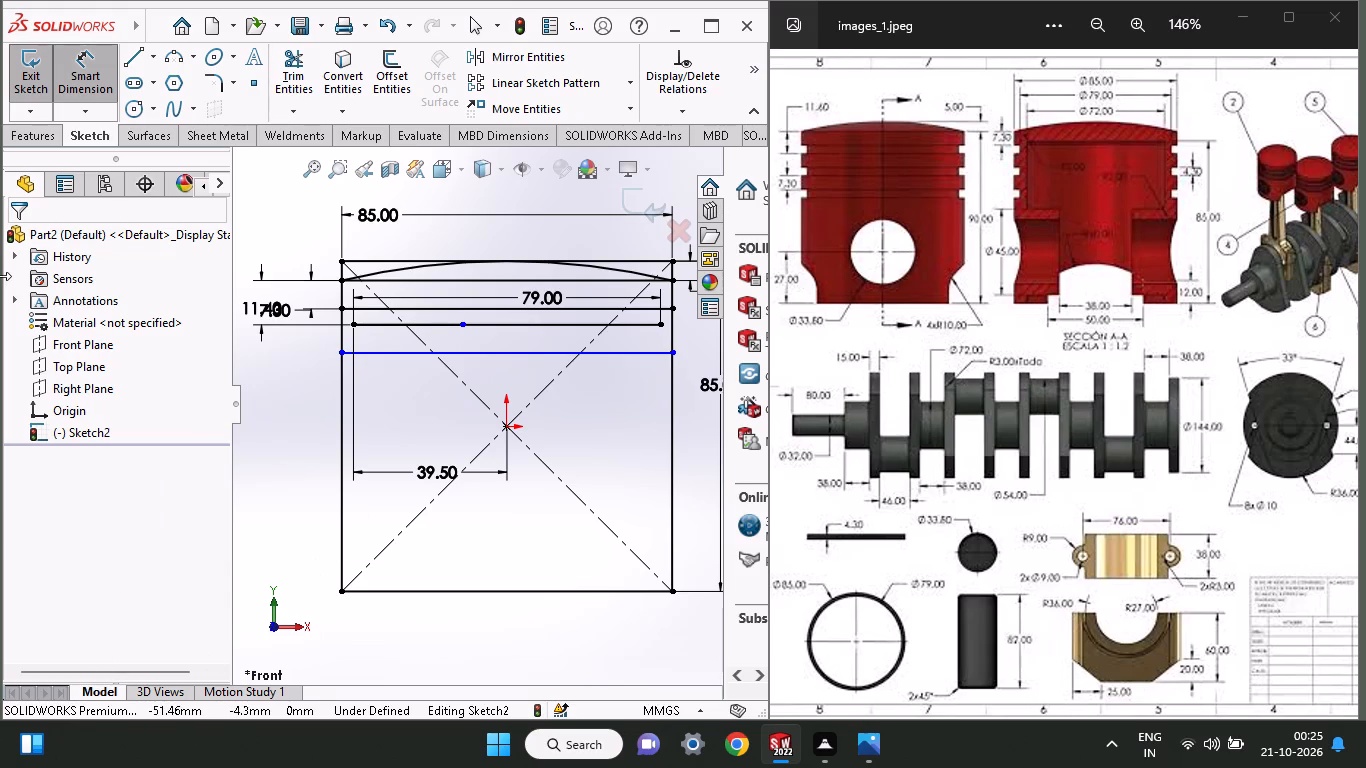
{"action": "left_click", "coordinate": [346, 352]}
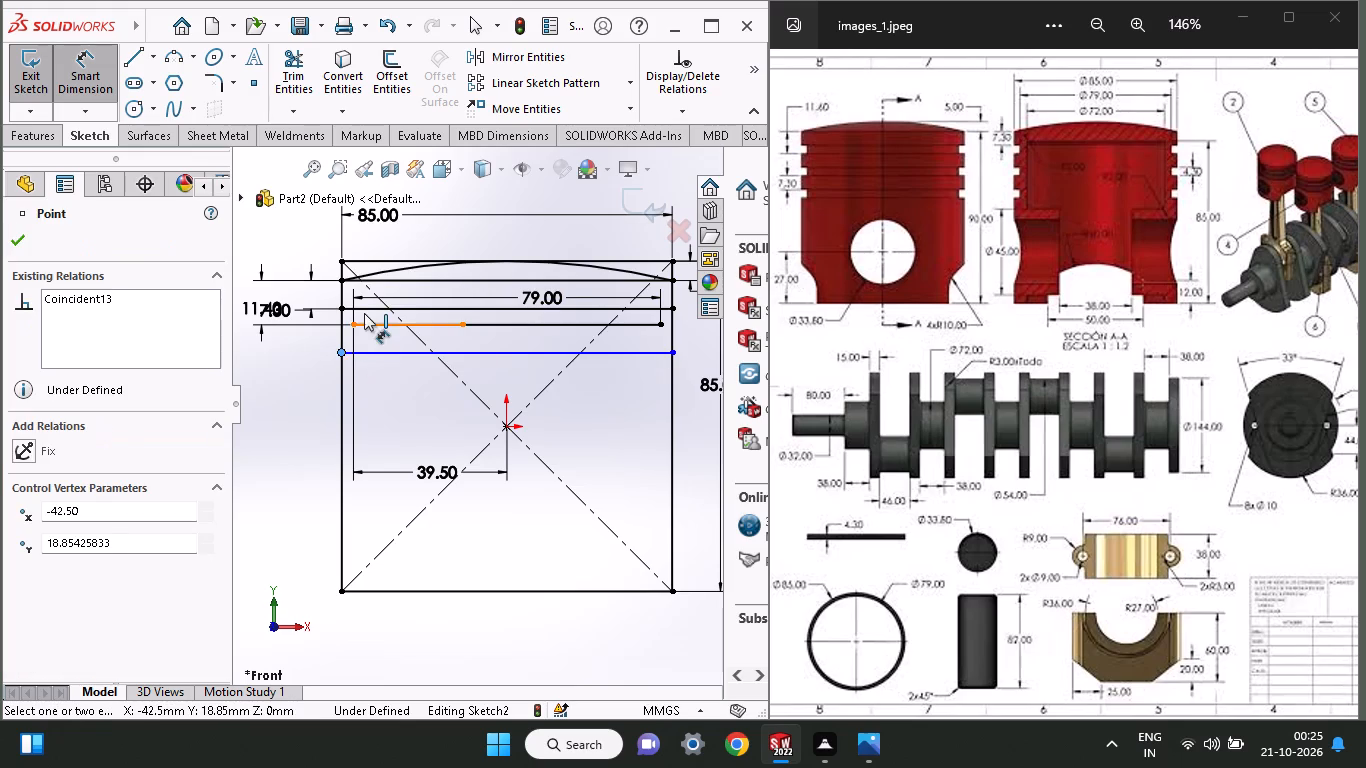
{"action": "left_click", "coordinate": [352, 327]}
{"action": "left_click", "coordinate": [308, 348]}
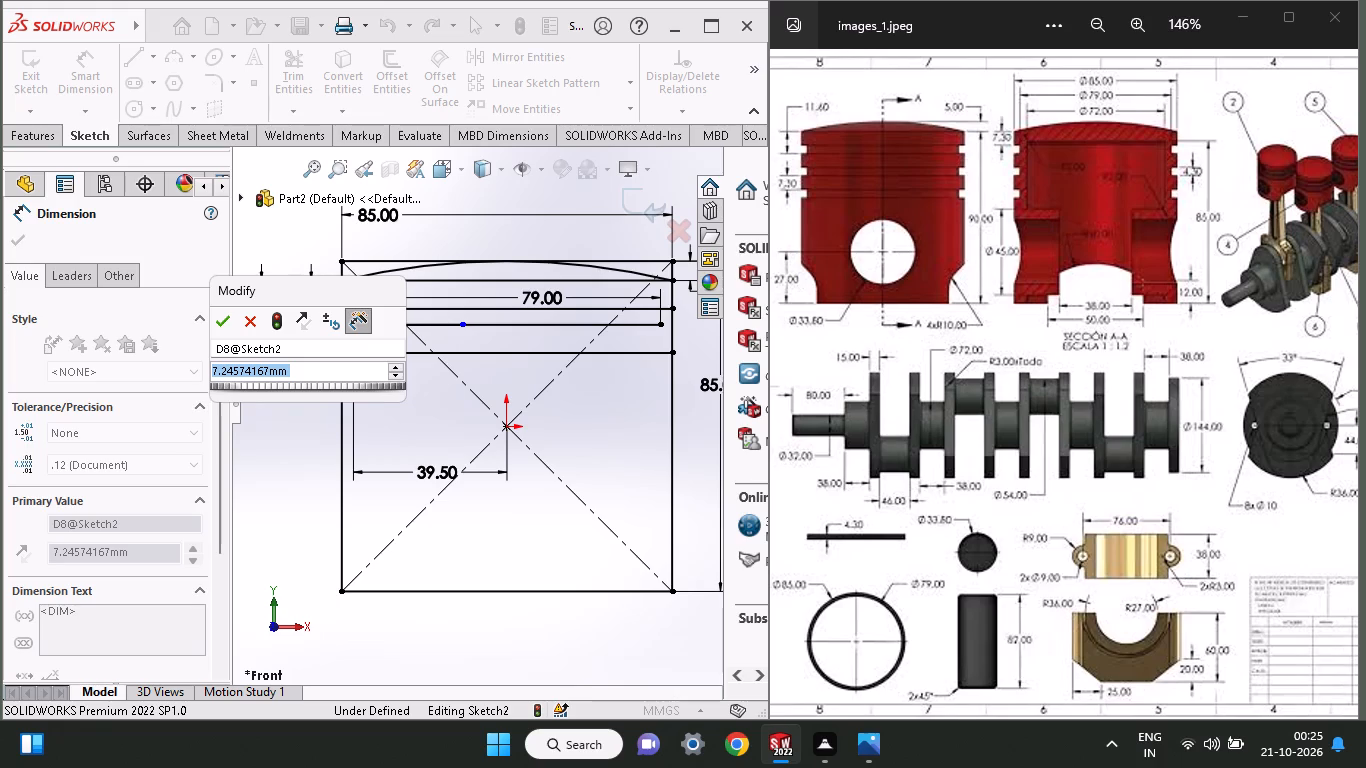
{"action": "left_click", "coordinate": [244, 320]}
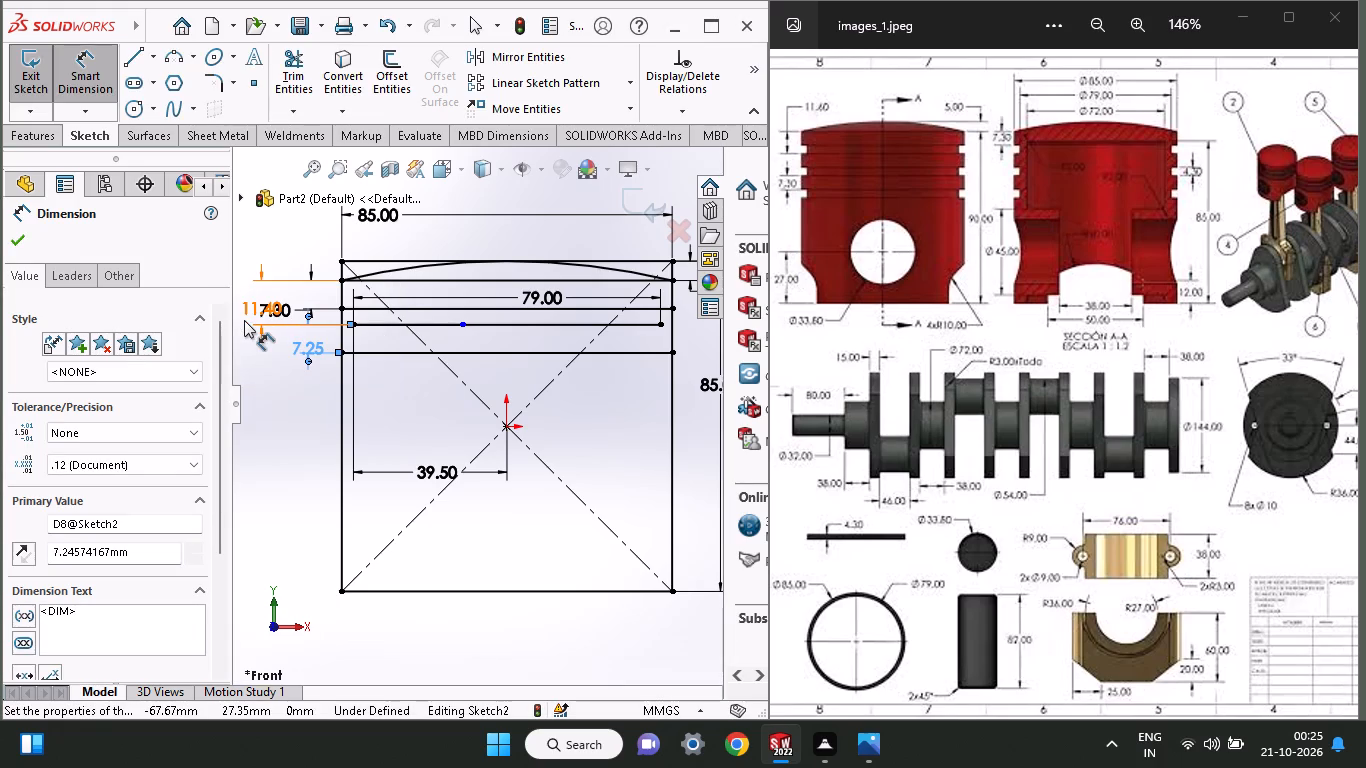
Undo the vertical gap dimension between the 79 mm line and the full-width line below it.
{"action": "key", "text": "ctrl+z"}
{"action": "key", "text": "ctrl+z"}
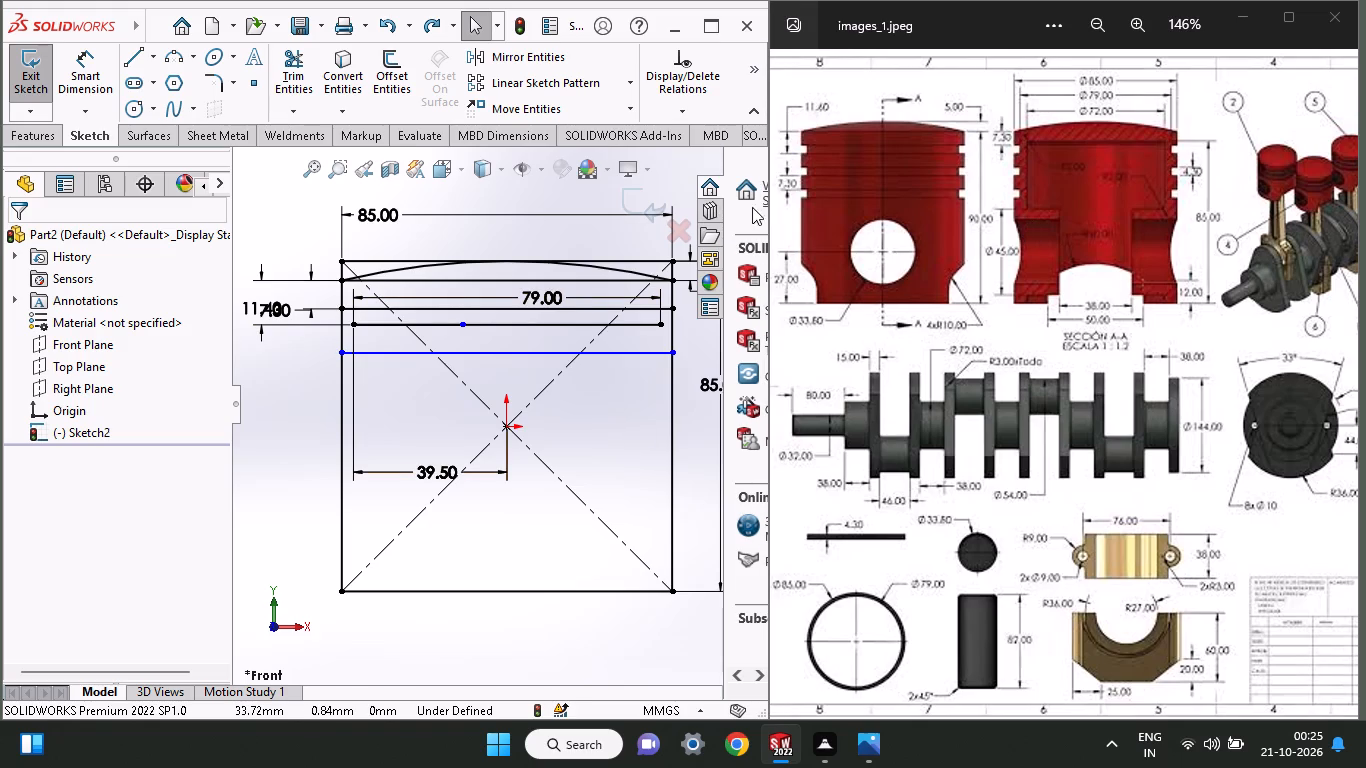
Dimension the vertical gap between the left endpoints of the 79 mm line and the full-width line below it, setting it to 4.30 mm.
{"action": "left_click", "coordinate": [79, 57]}
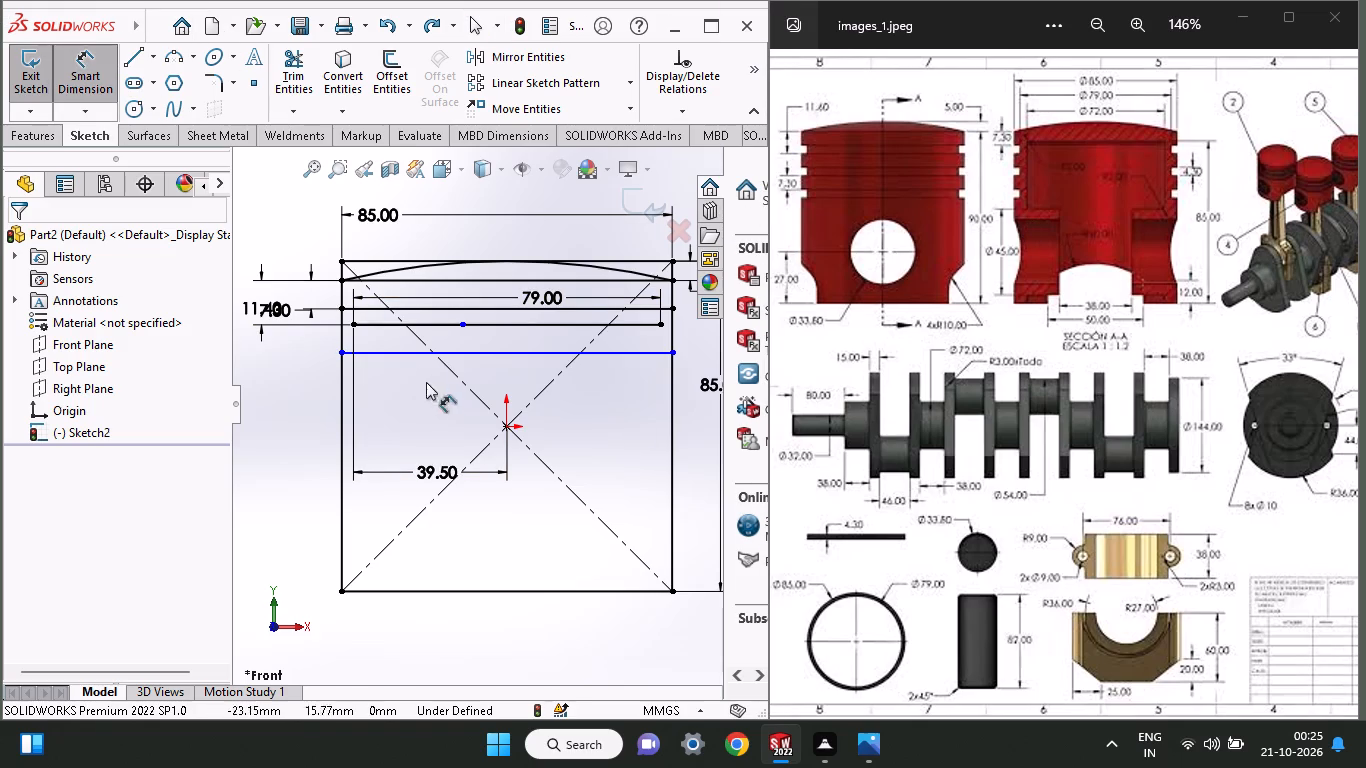
{"action": "left_click", "coordinate": [340, 354]}
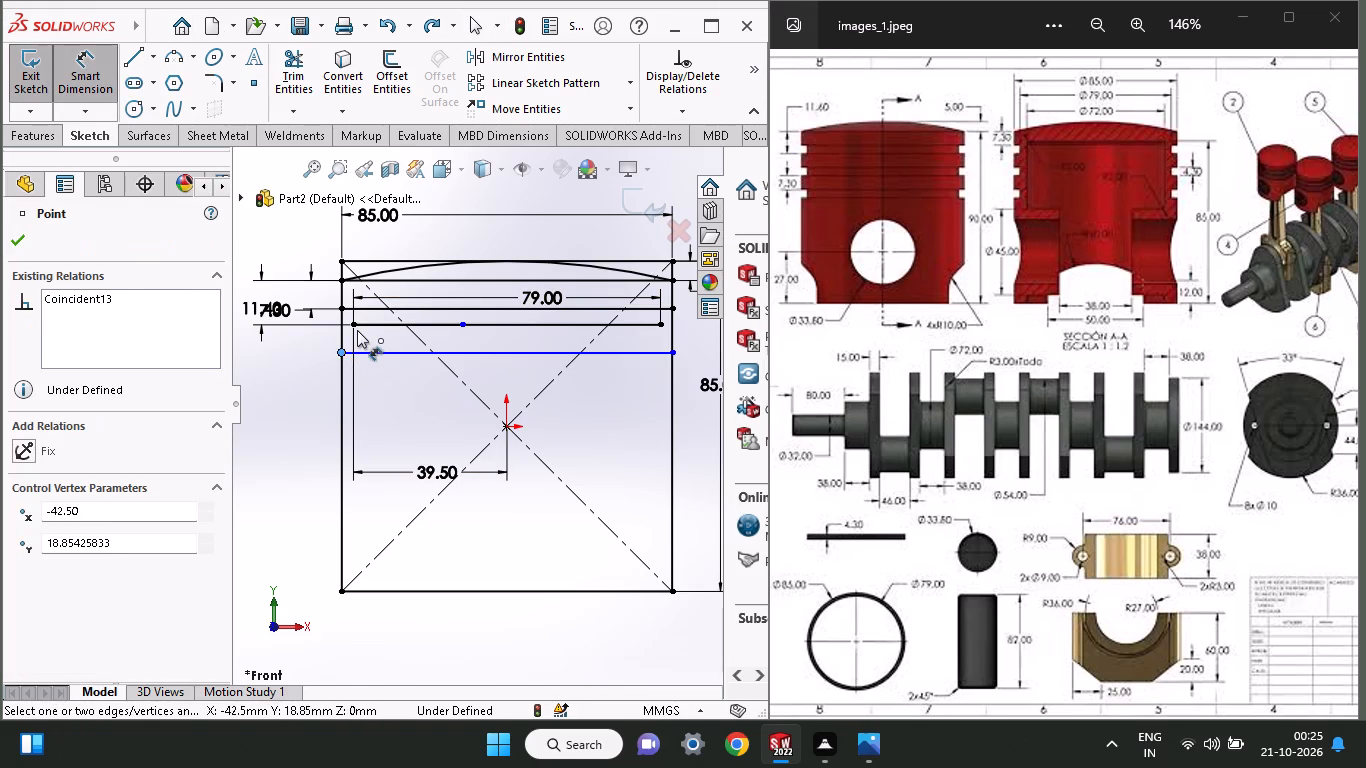
{"action": "left_click", "coordinate": [357, 330]}
{"action": "left_click", "coordinate": [307, 347]}
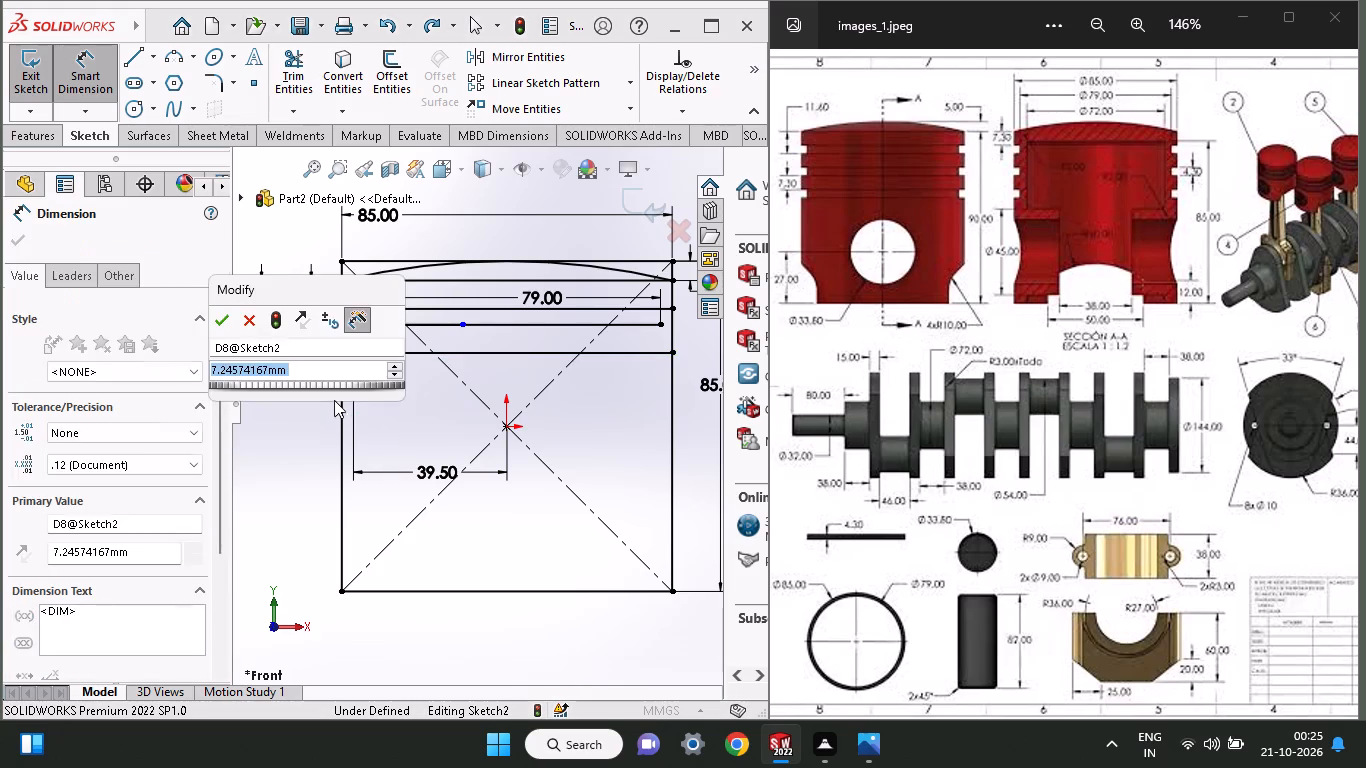
{"action": "key", "text": "4"}
{"action": "type", "text": ".30"}
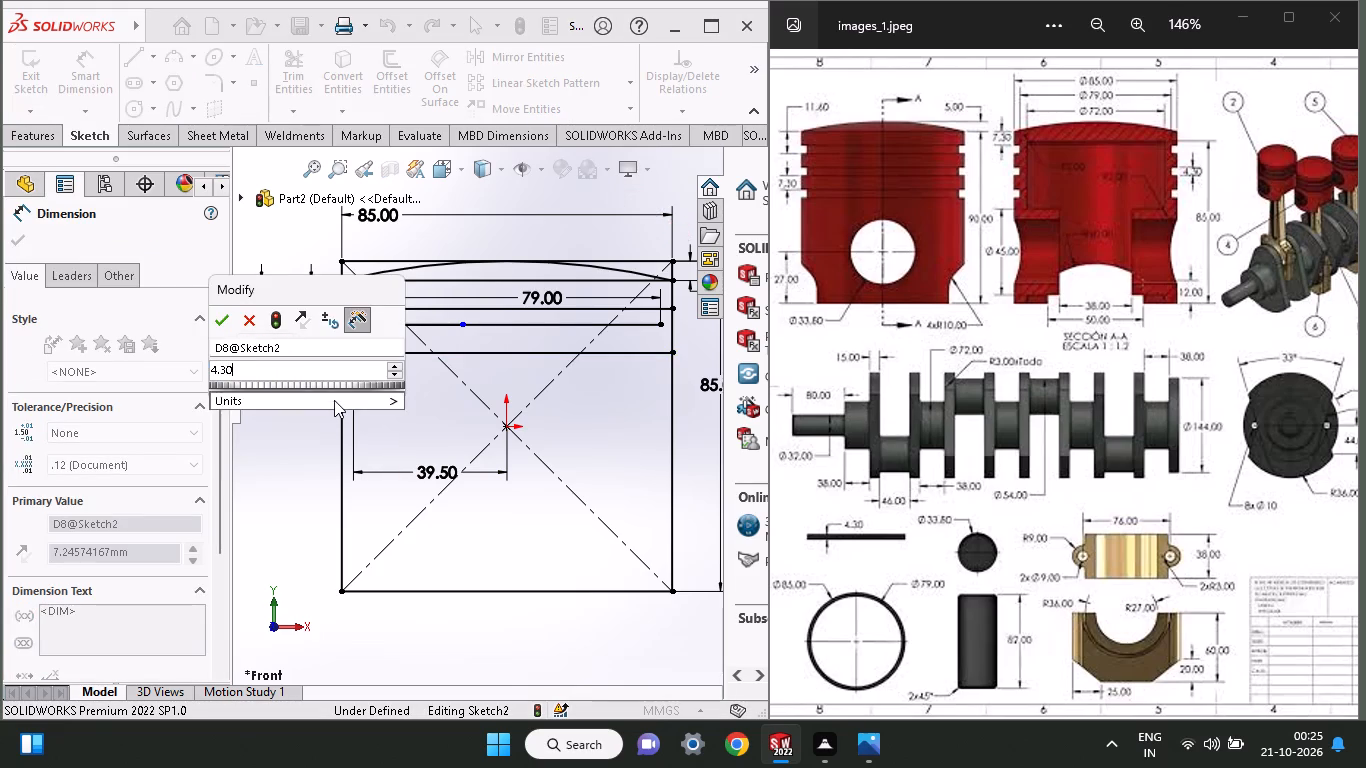
{"action": "key", "text": "Return"}
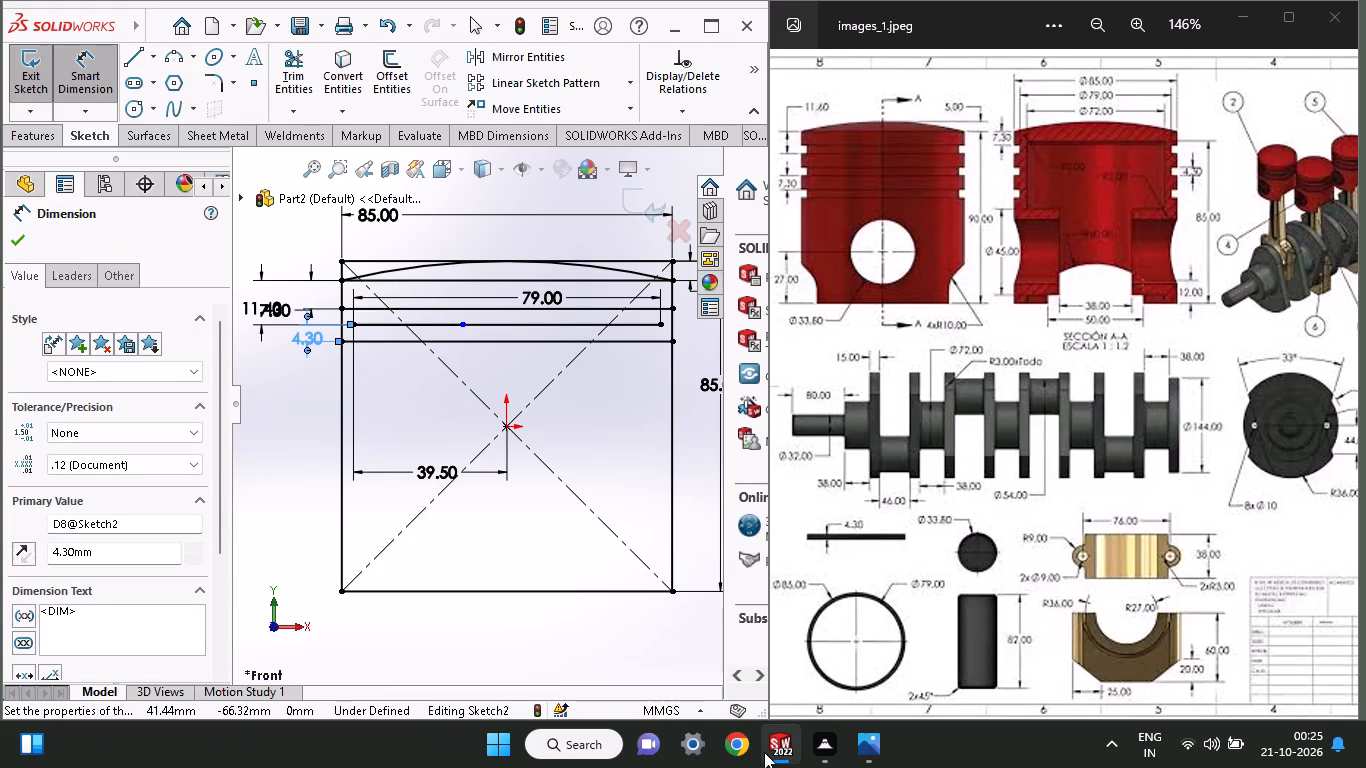
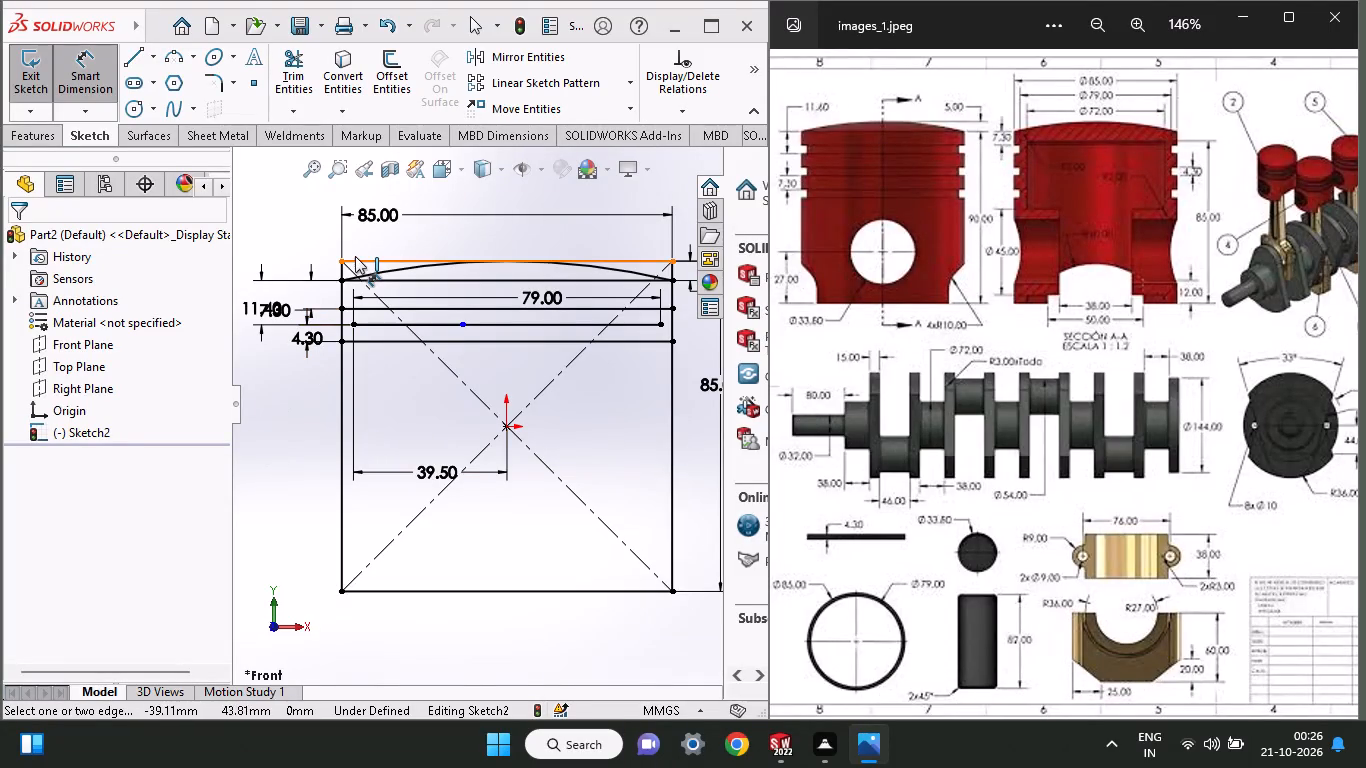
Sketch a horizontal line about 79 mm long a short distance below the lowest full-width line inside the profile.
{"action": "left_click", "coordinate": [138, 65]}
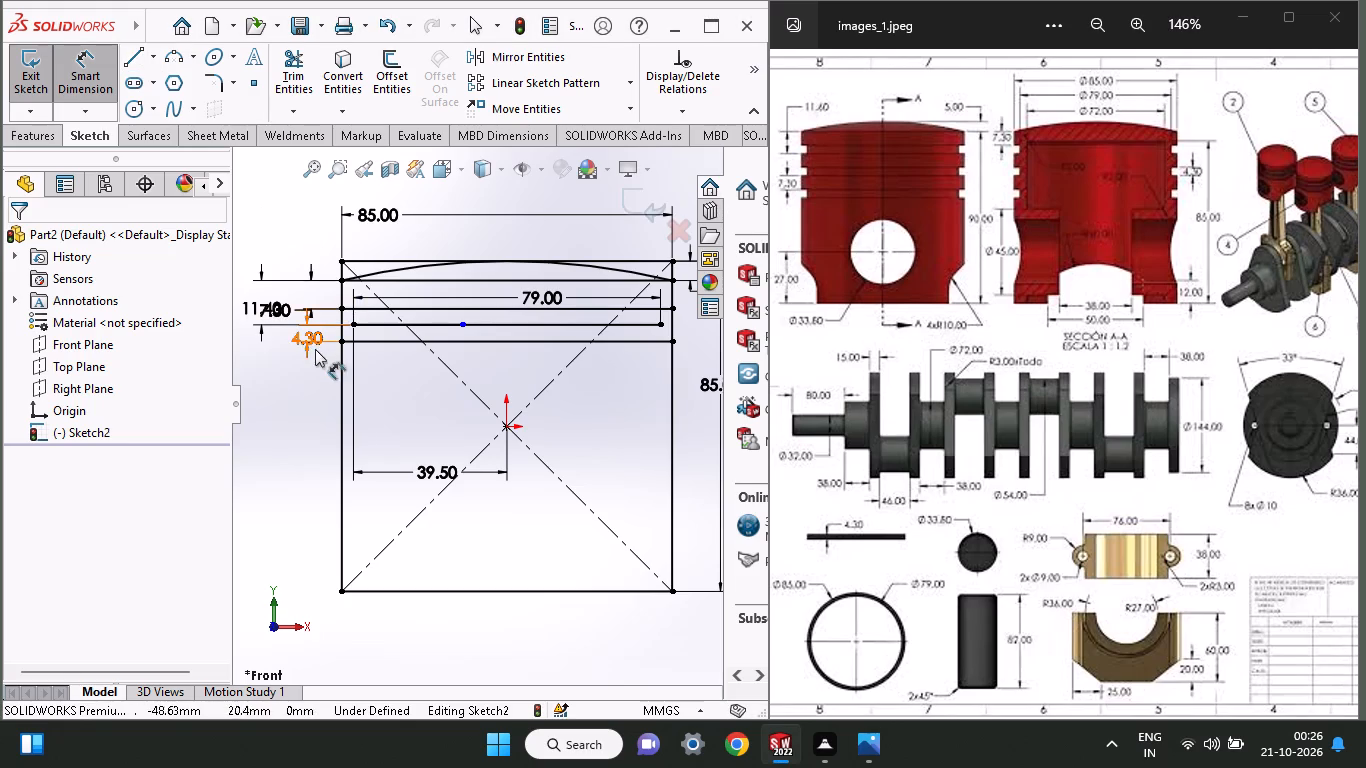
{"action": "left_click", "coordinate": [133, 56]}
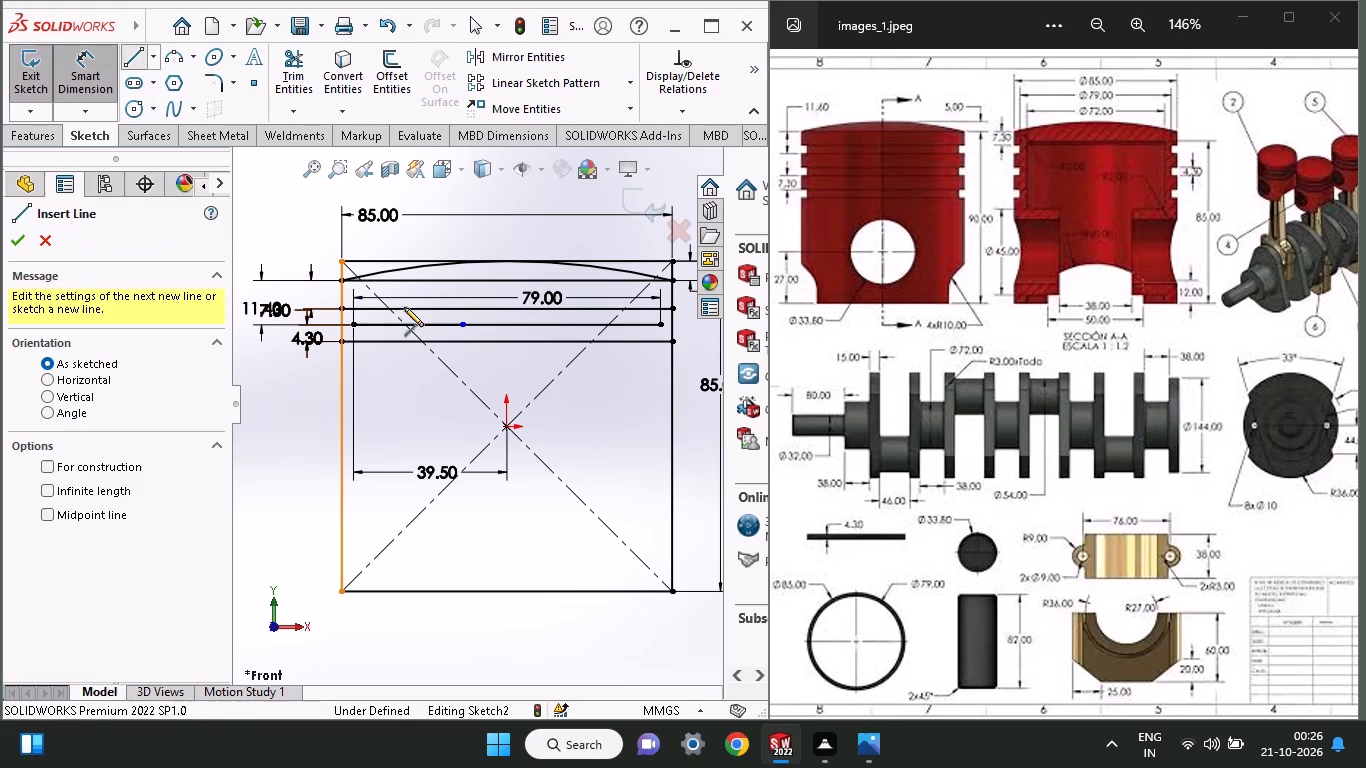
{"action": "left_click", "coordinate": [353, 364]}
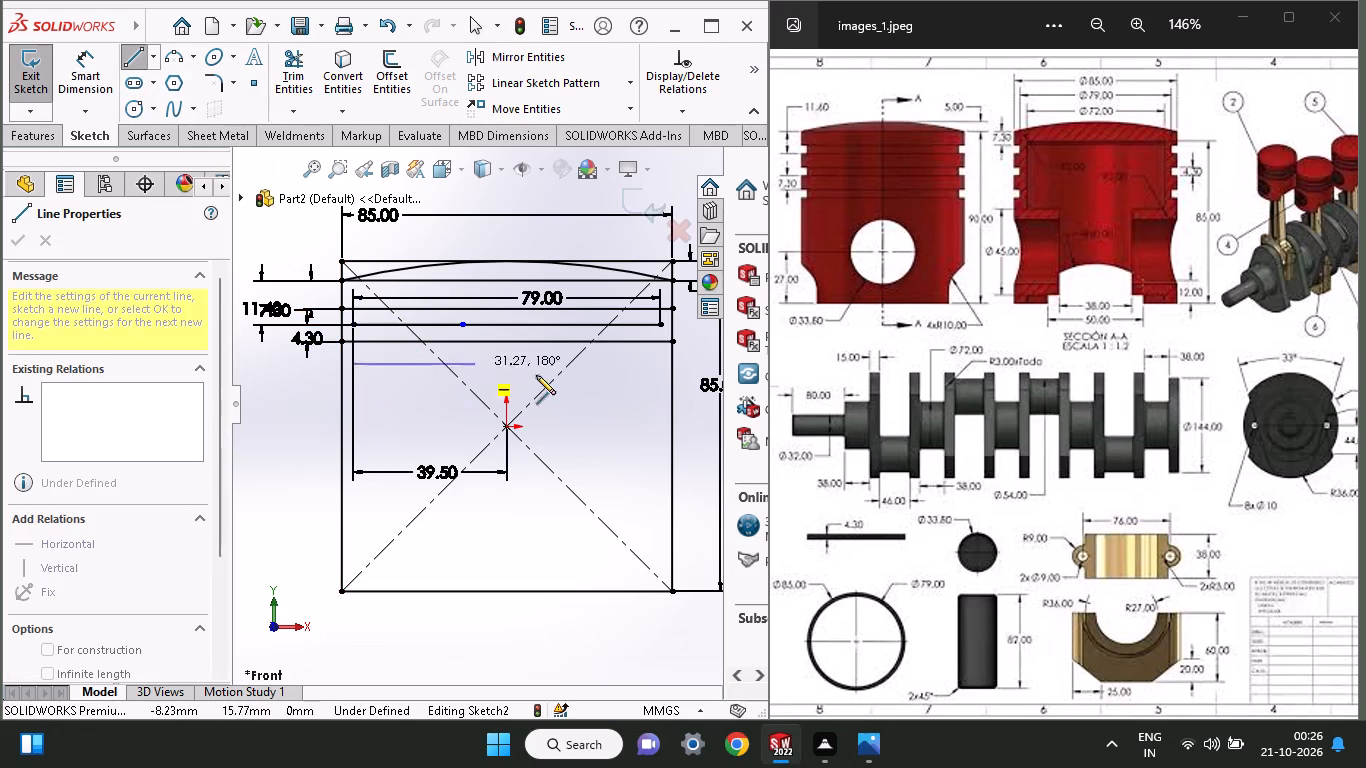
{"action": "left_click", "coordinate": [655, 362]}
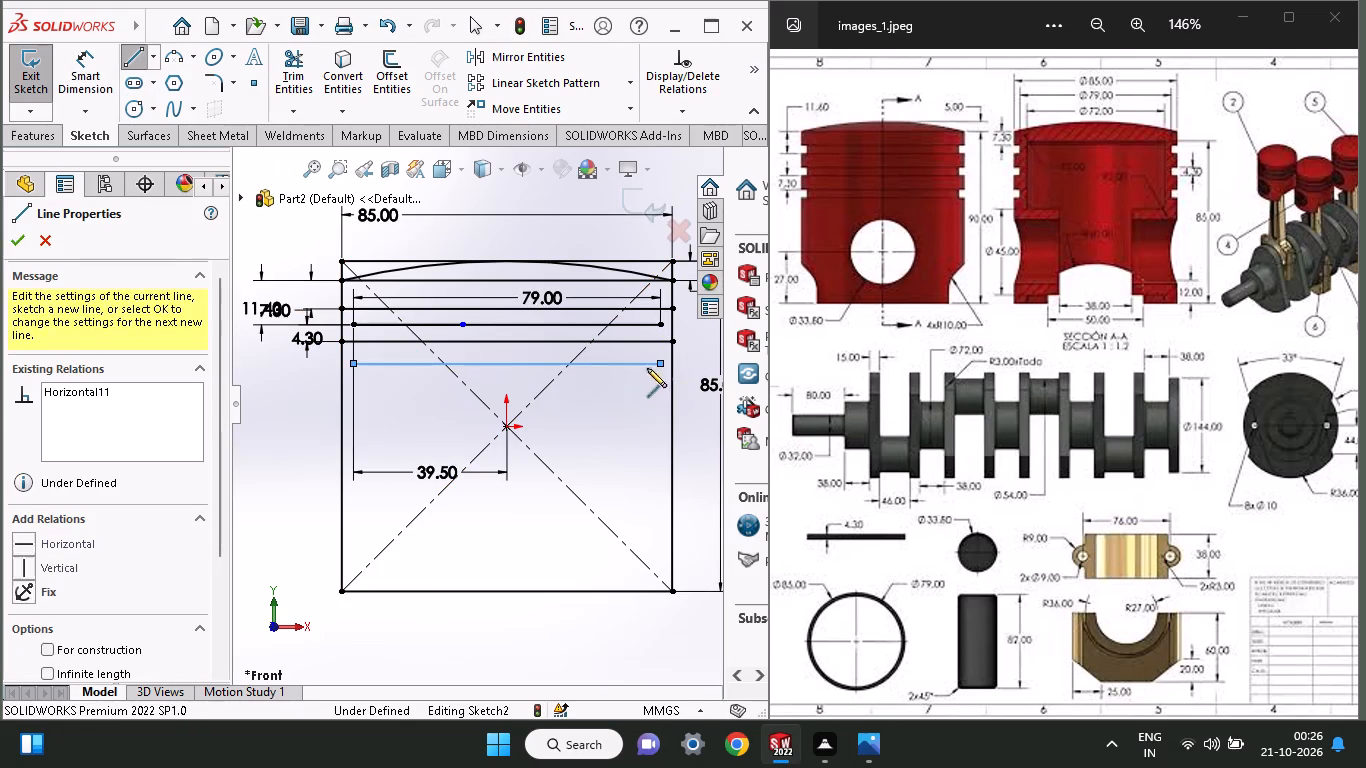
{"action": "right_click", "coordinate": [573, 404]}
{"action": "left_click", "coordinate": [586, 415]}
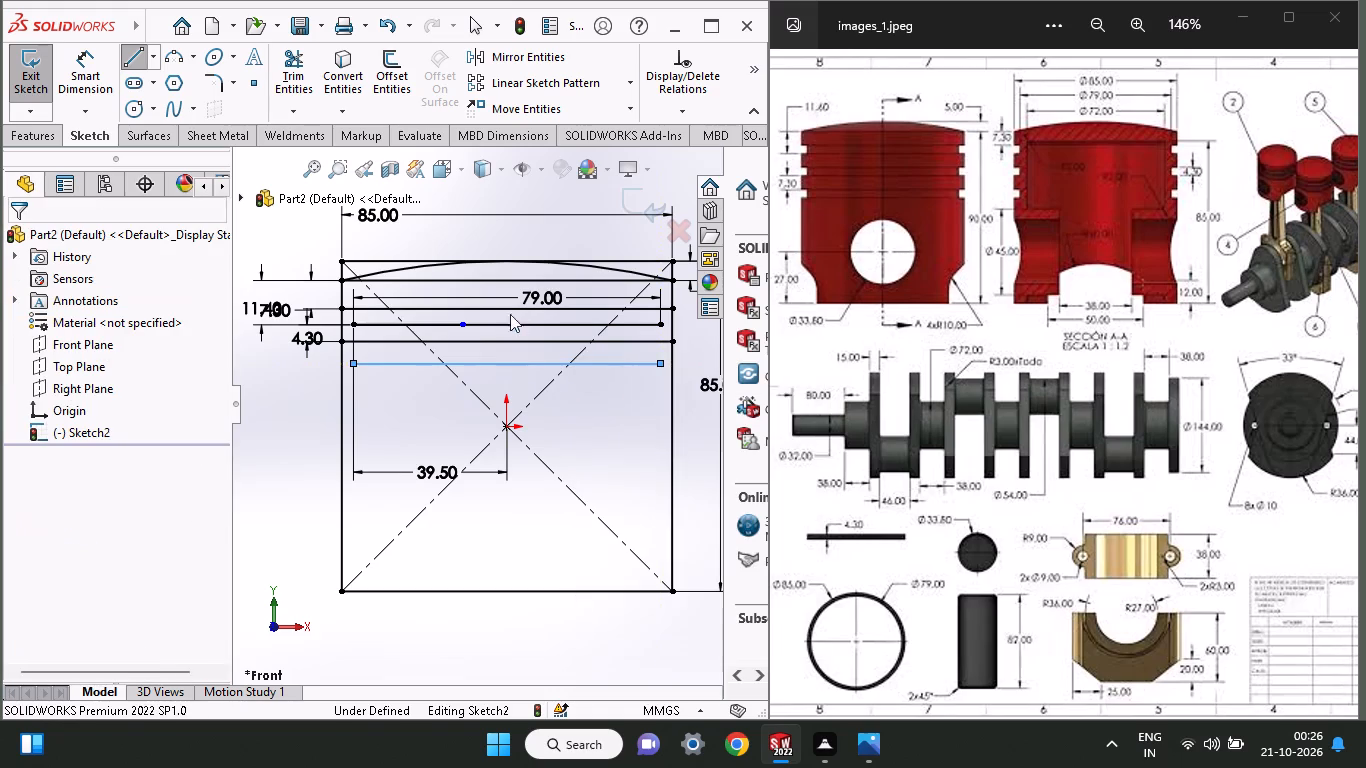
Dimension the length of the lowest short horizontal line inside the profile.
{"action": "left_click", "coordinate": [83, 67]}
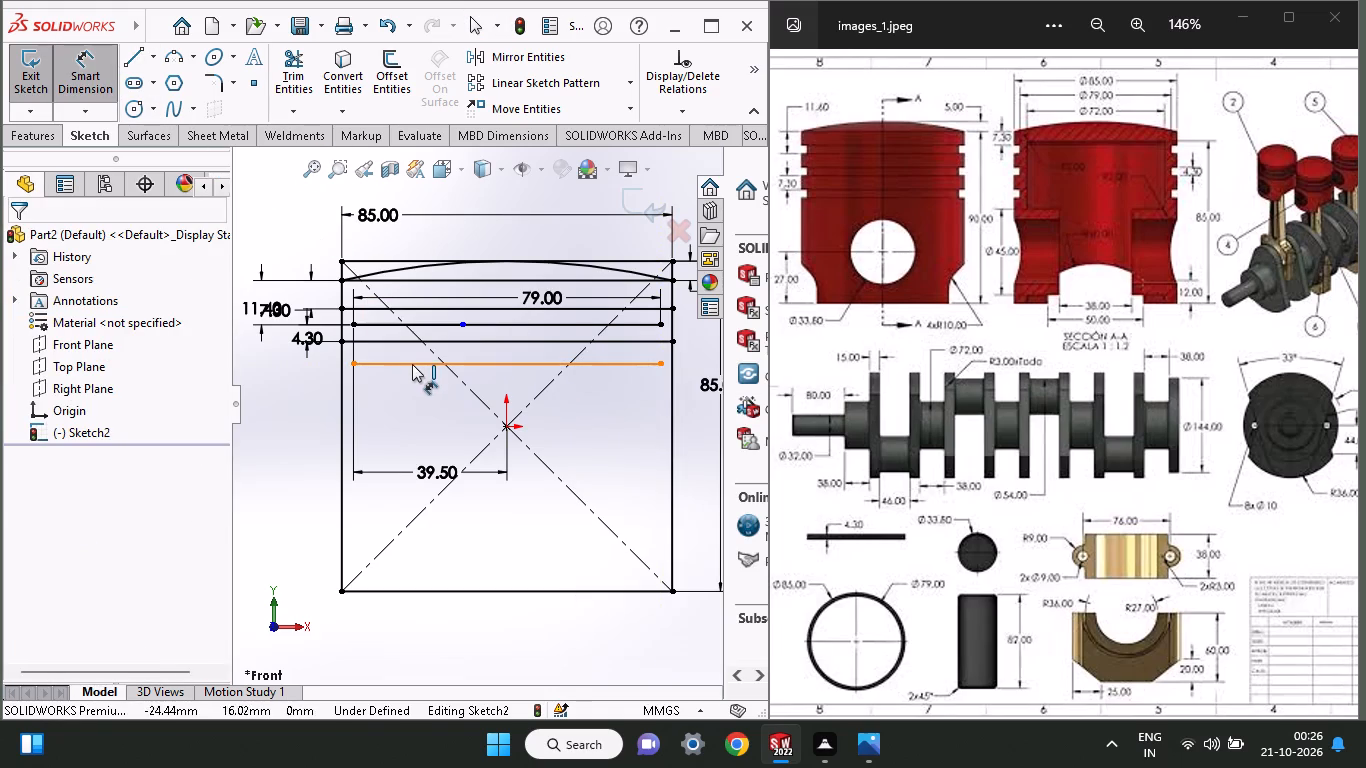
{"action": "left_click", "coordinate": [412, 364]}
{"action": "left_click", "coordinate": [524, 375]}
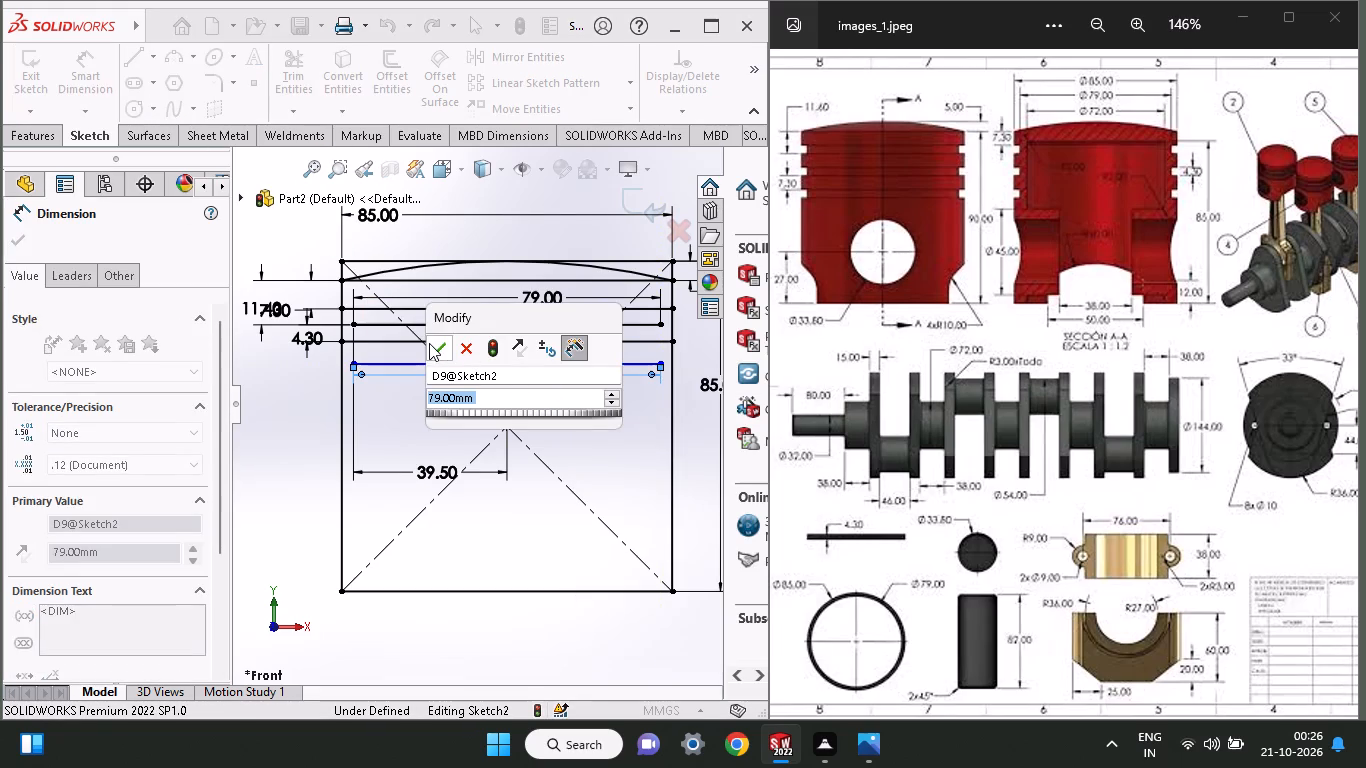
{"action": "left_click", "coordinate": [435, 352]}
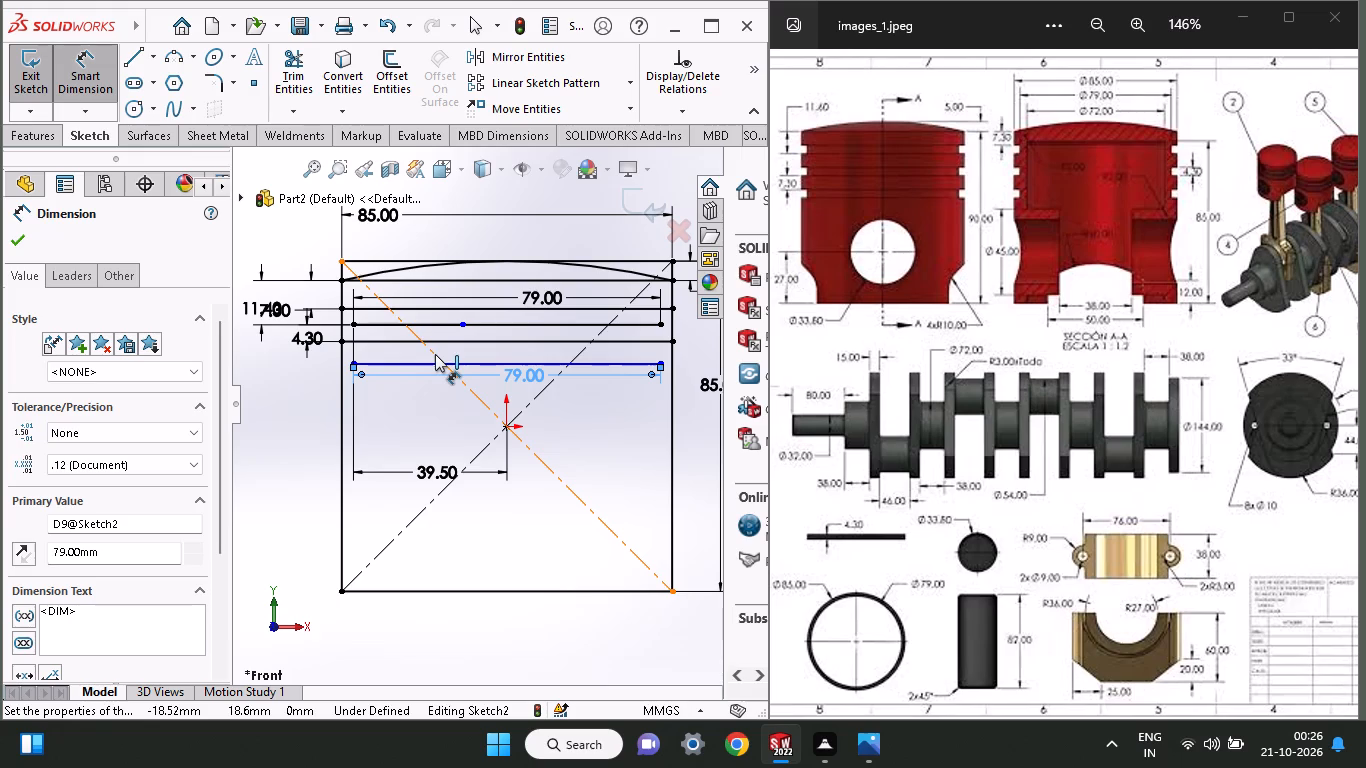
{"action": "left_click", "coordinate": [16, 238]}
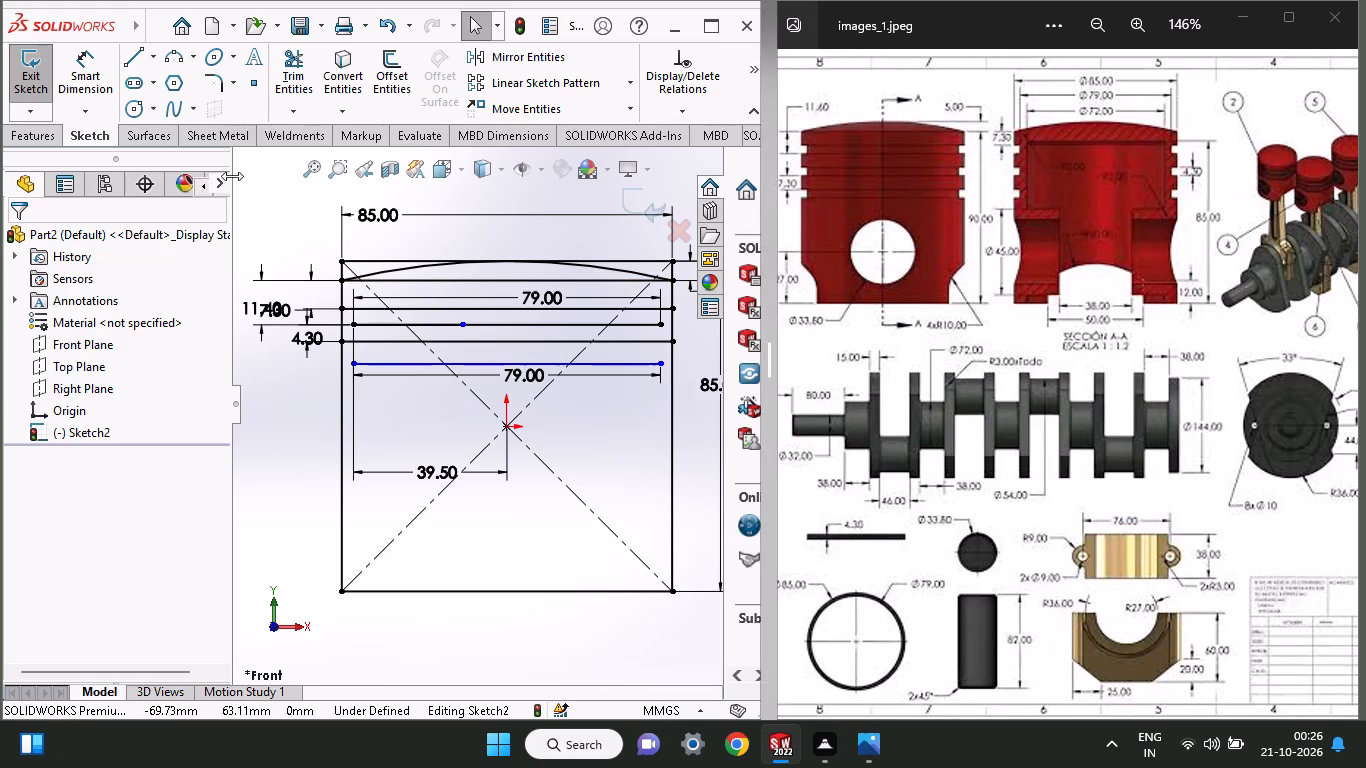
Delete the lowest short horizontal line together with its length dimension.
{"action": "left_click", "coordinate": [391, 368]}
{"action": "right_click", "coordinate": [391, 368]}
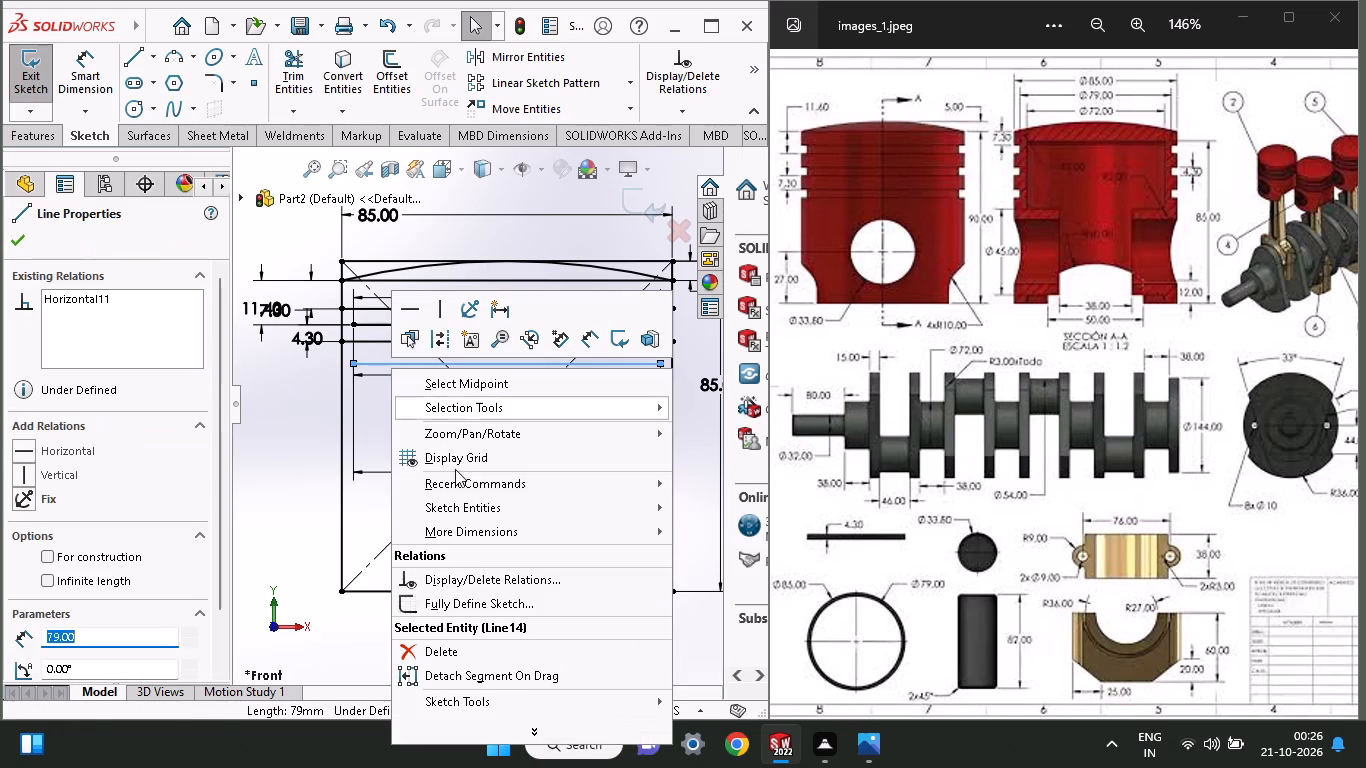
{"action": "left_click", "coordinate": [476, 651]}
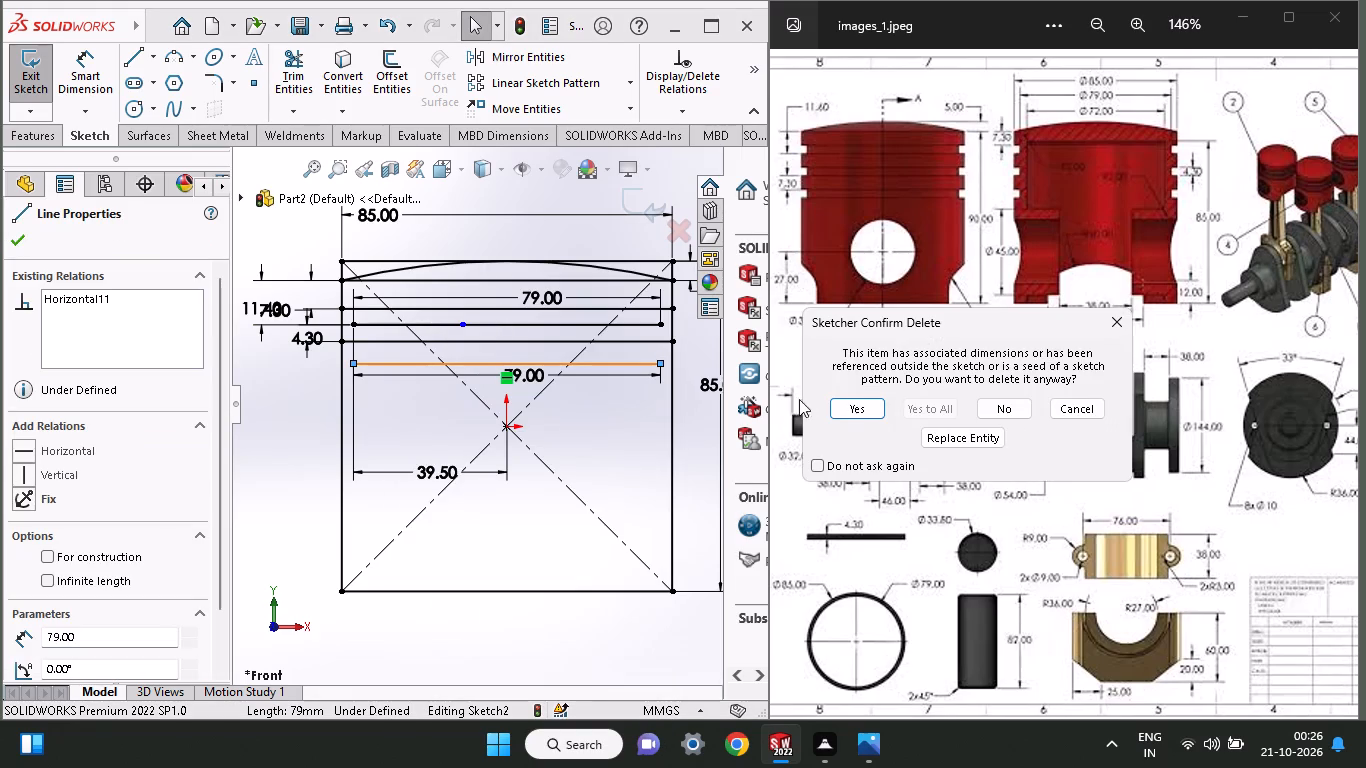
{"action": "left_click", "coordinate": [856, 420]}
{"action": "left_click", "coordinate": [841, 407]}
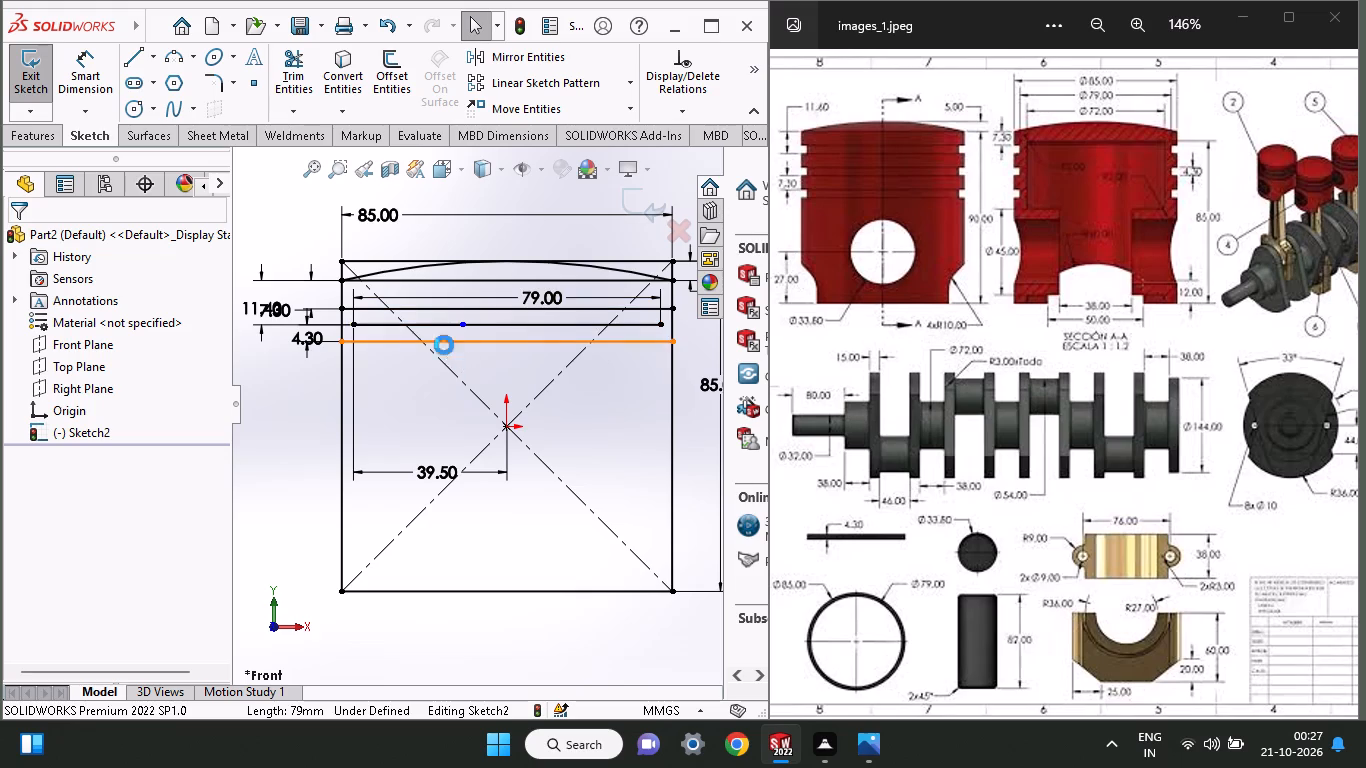
Offset the lowest full-width horizontal line inside the profile downward by 7.30 mm.
{"action": "left_click", "coordinate": [382, 73]}
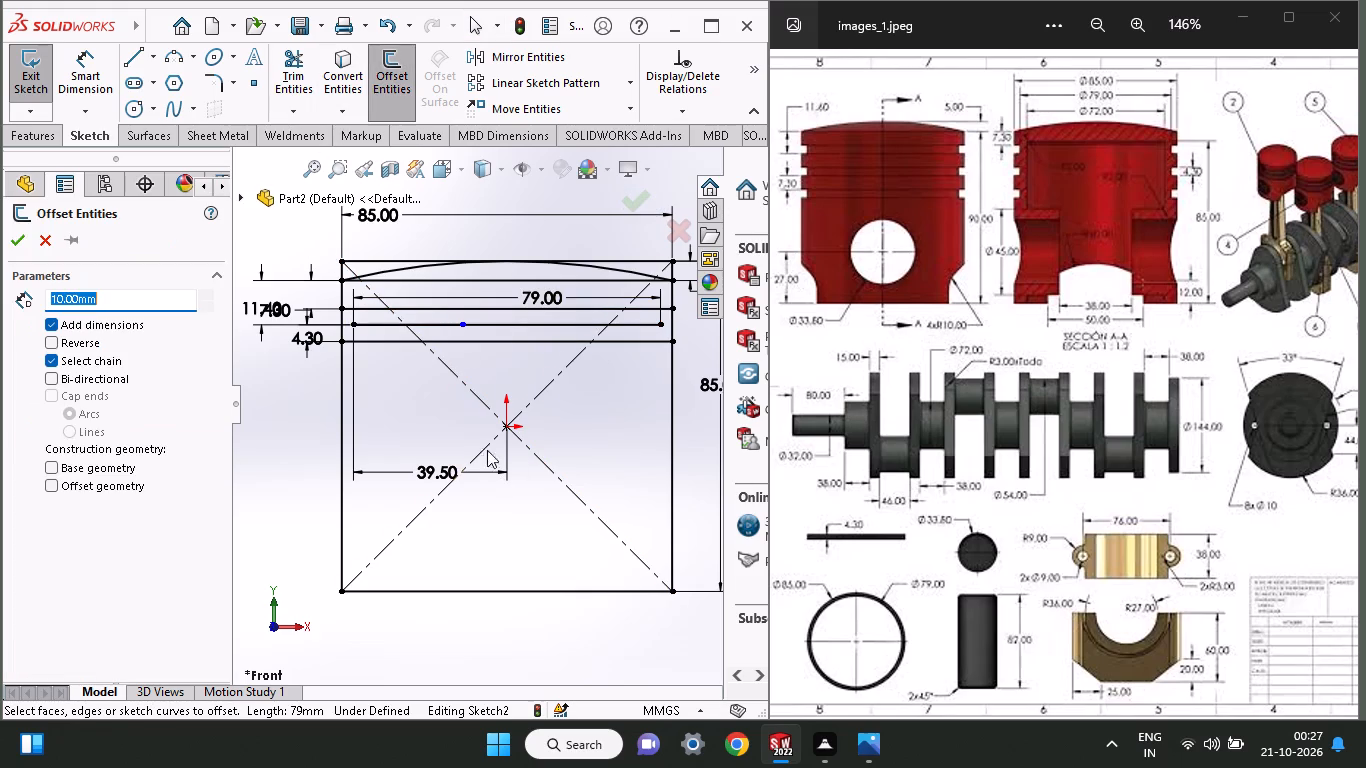
{"action": "left_click", "coordinate": [471, 341]}
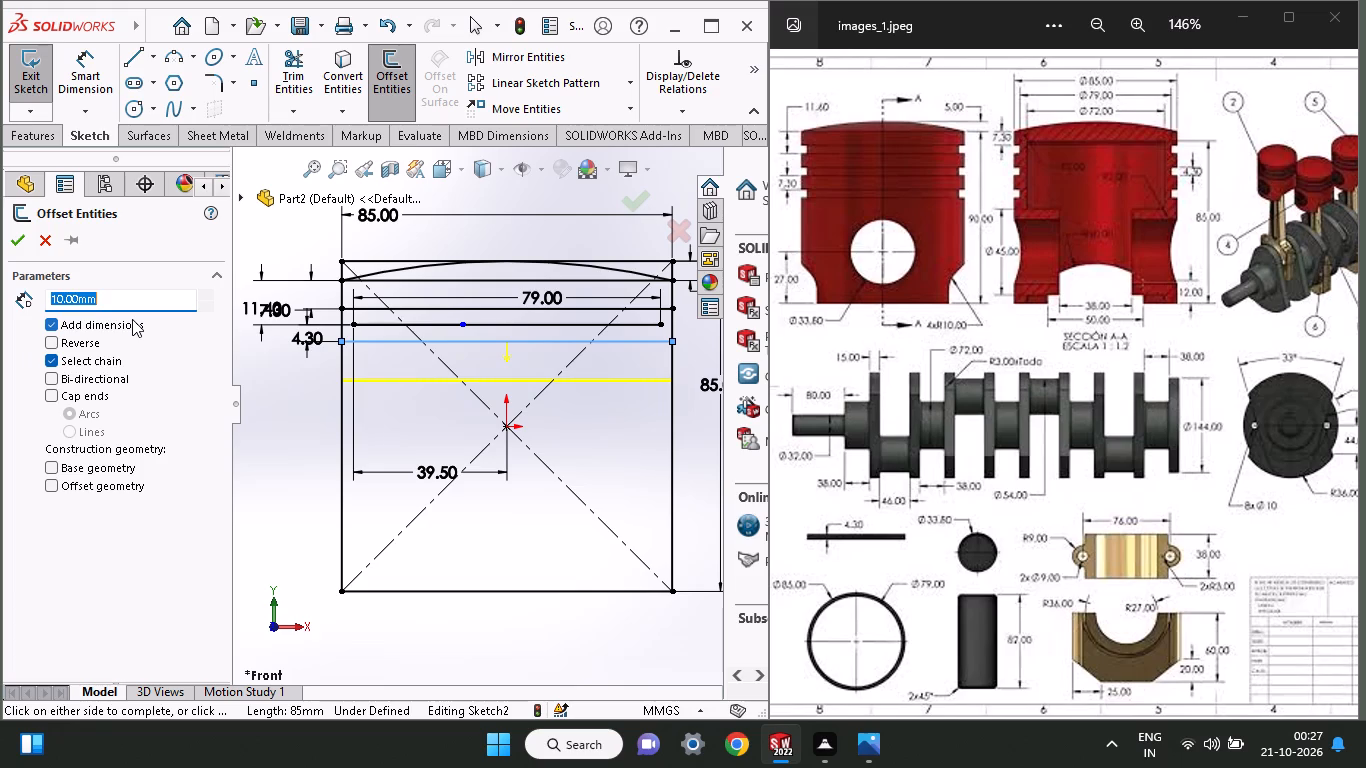
{"action": "type", "text": "7."}
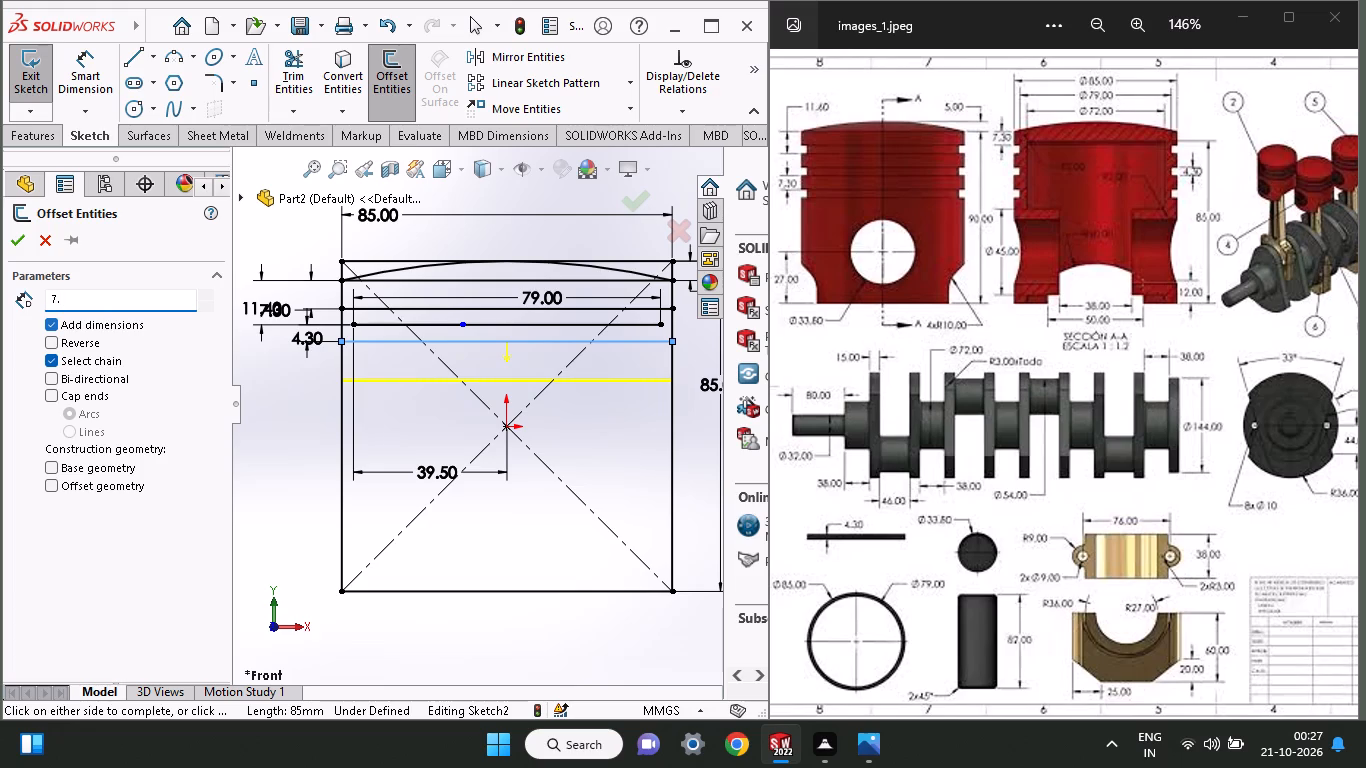
{"action": "type", "text": "30"}
{"action": "key", "text": "Return"}
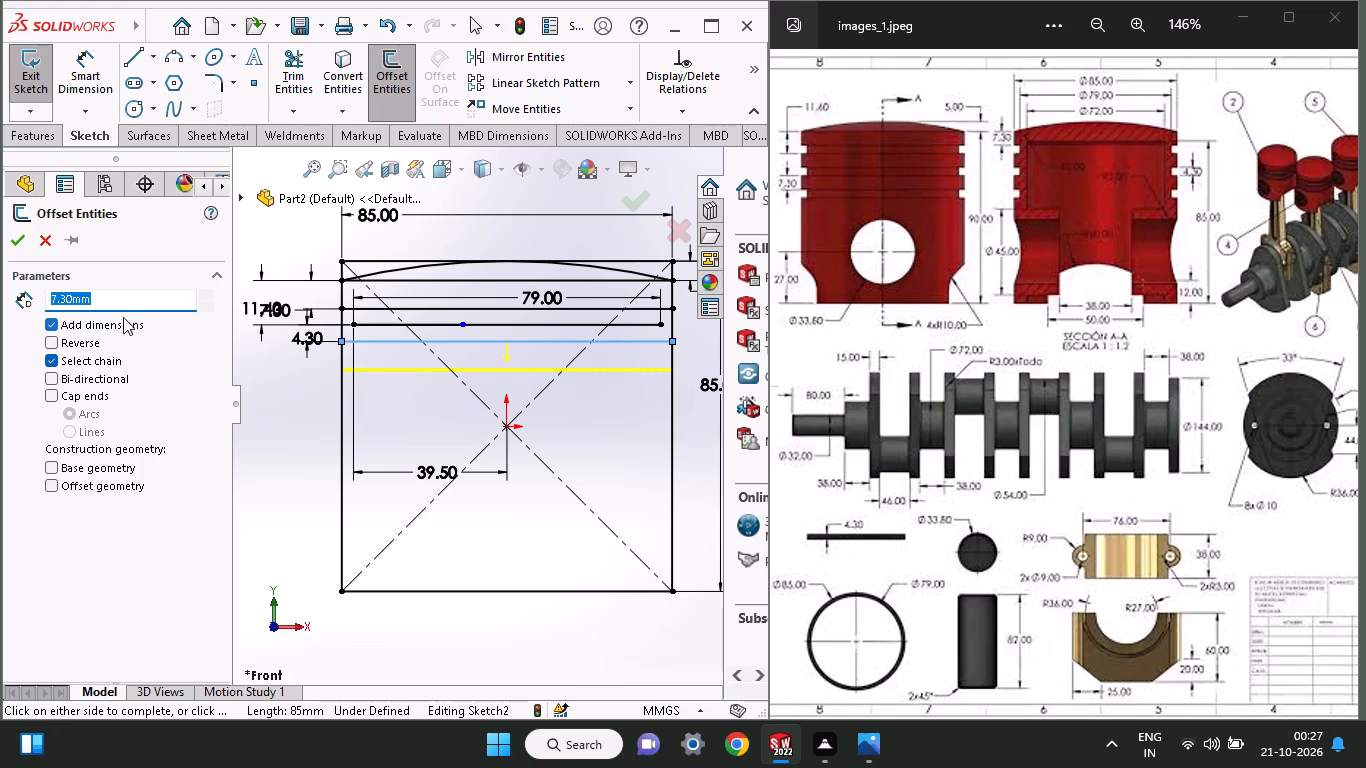
{"action": "left_click", "coordinate": [9, 243]}
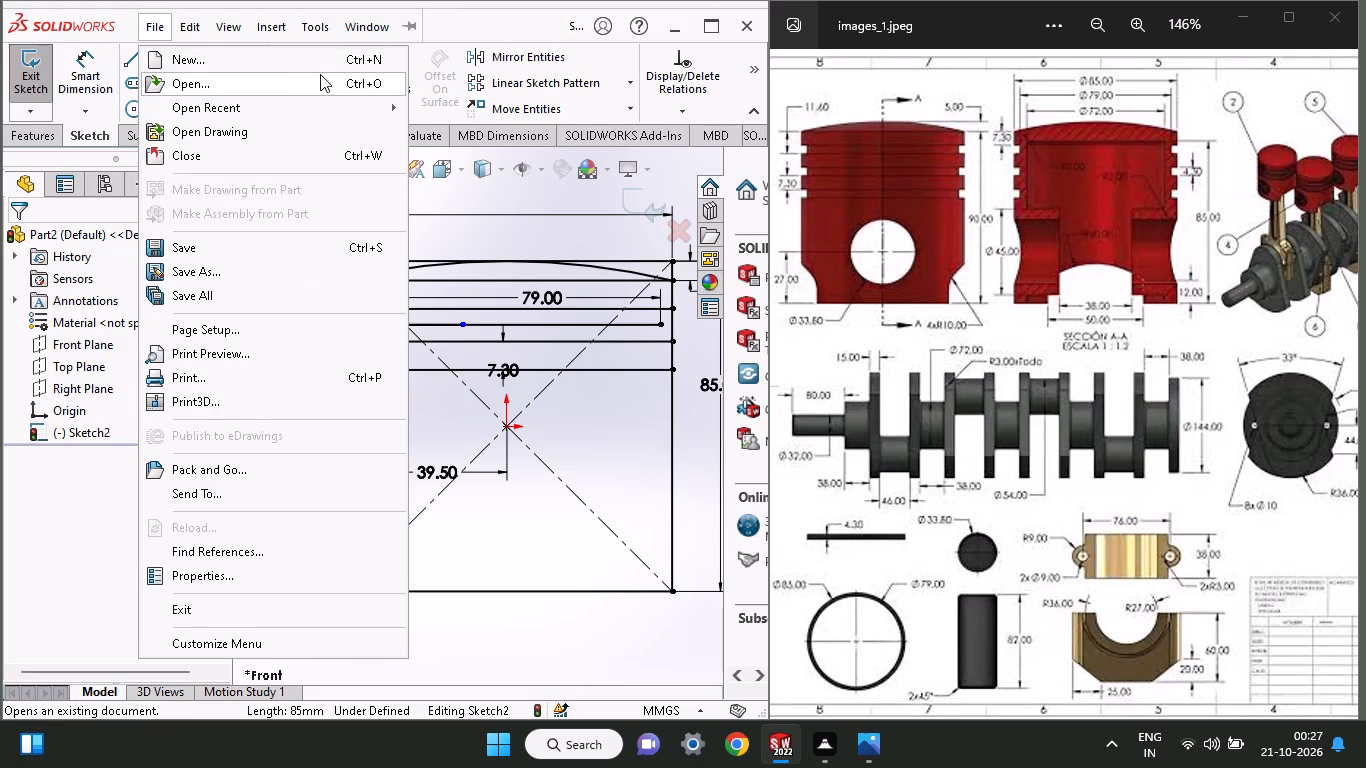
{"action": "left_click", "coordinate": [493, 197]}
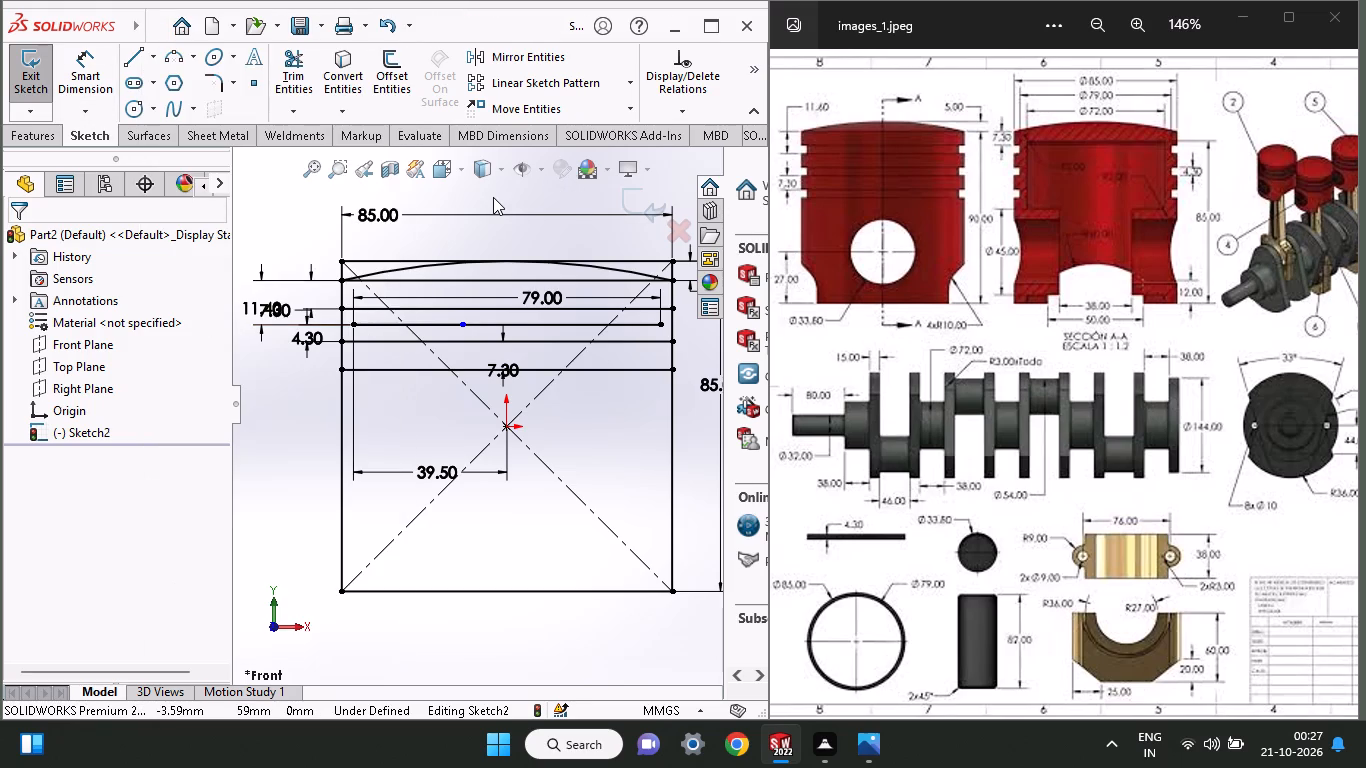
Sketch a horizontal line, inset like the 79 mm line above, about 4.65 mm below the lowest full-width line.
{"action": "left_click", "coordinate": [134, 59]}
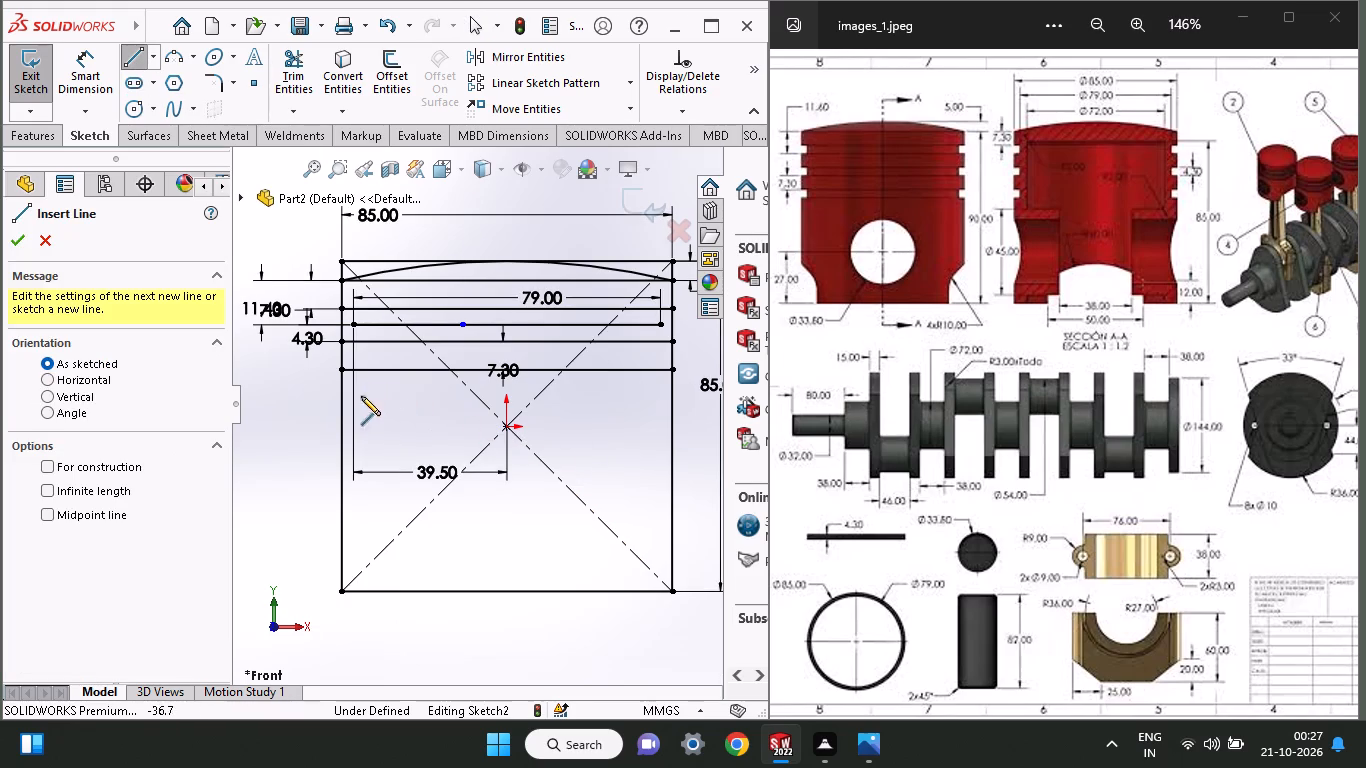
{"action": "left_click", "coordinate": [350, 388]}
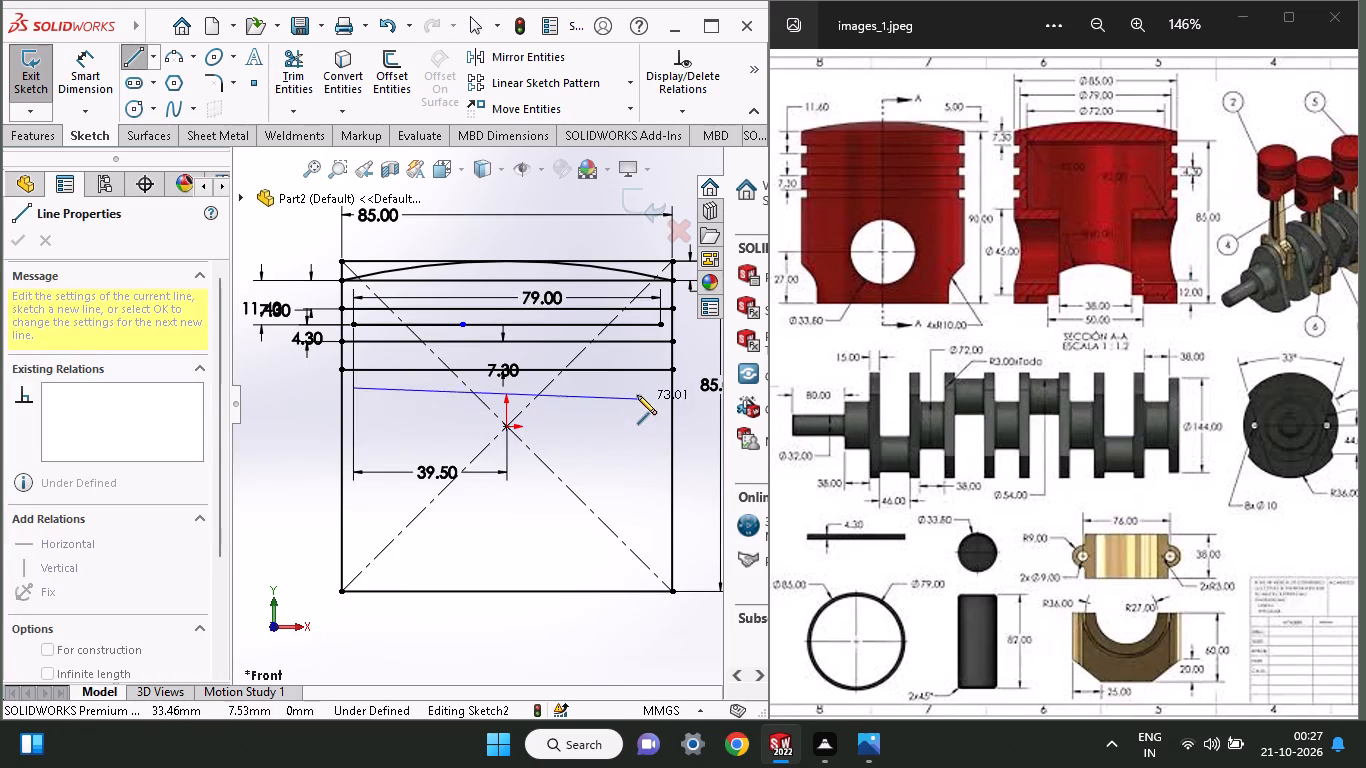
{"action": "left_click", "coordinate": [655, 388]}
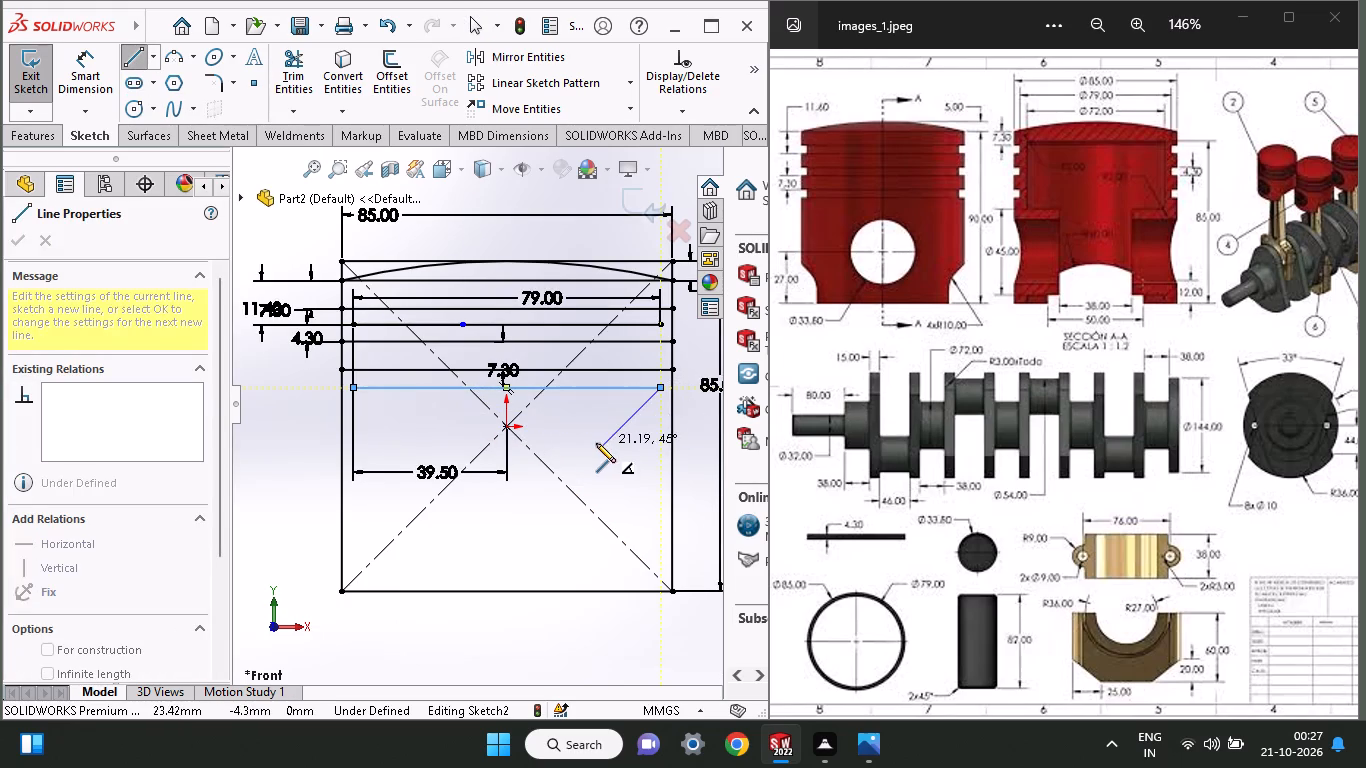
{"action": "right_click", "coordinate": [596, 443]}
{"action": "left_click", "coordinate": [610, 457]}
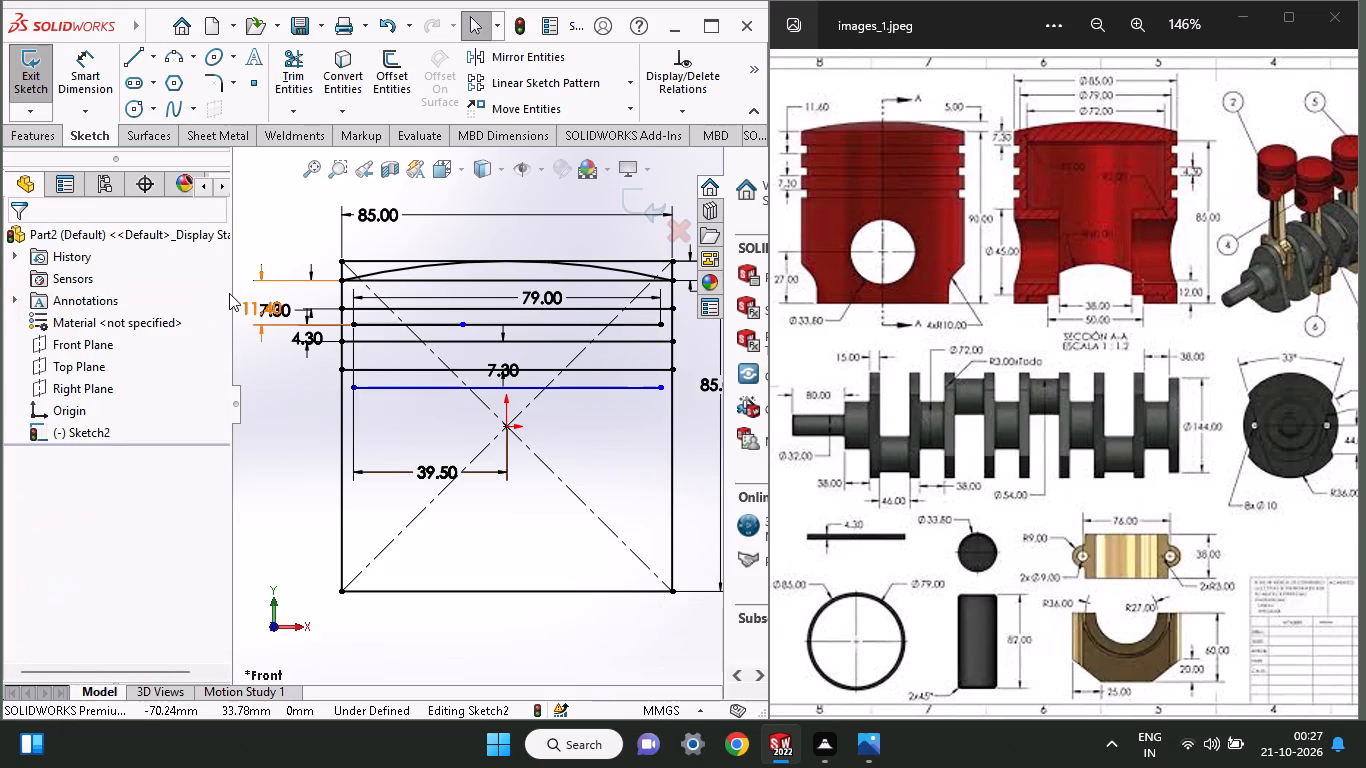
Dimension the vertical gap between the left endpoints of the lowest inset line and the full-width line above it, setting it to 4.30 mm.
{"action": "left_click", "coordinate": [84, 81]}
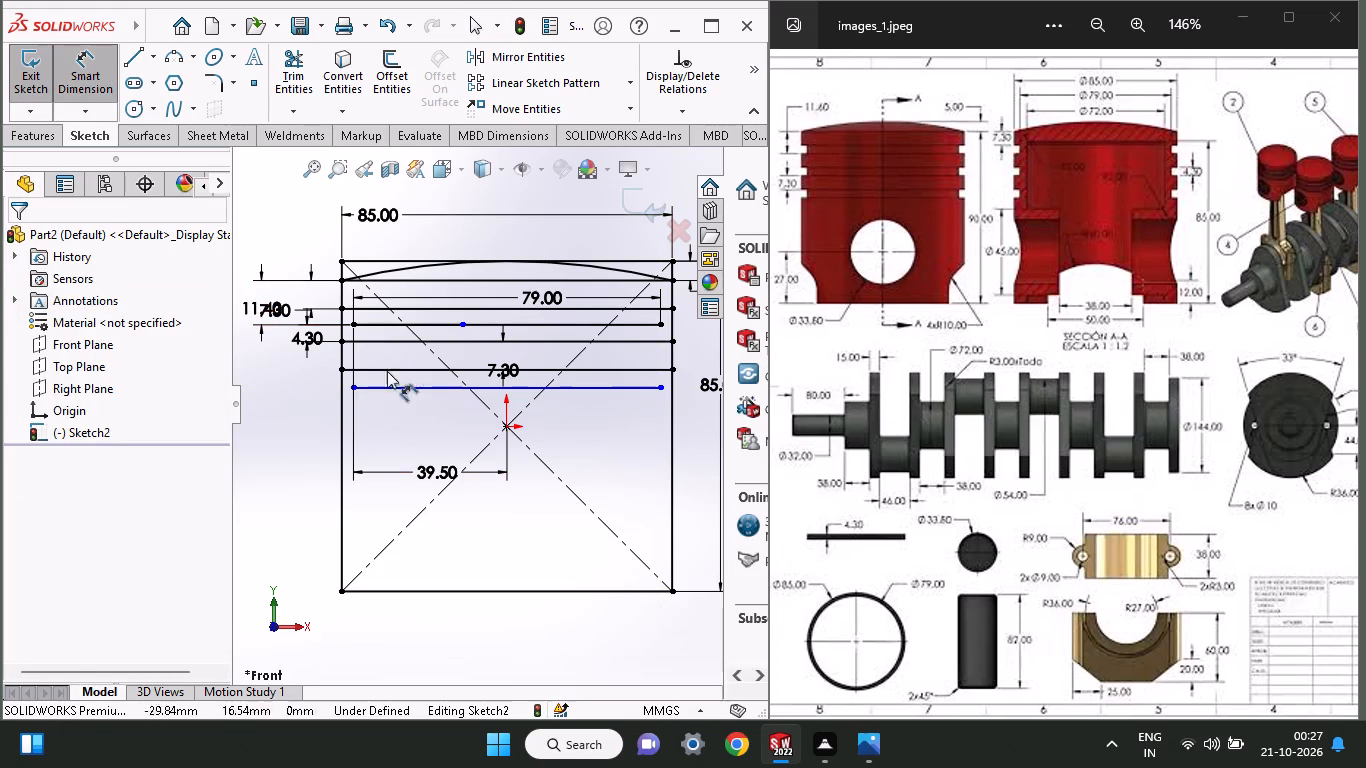
{"action": "left_click", "coordinate": [349, 388]}
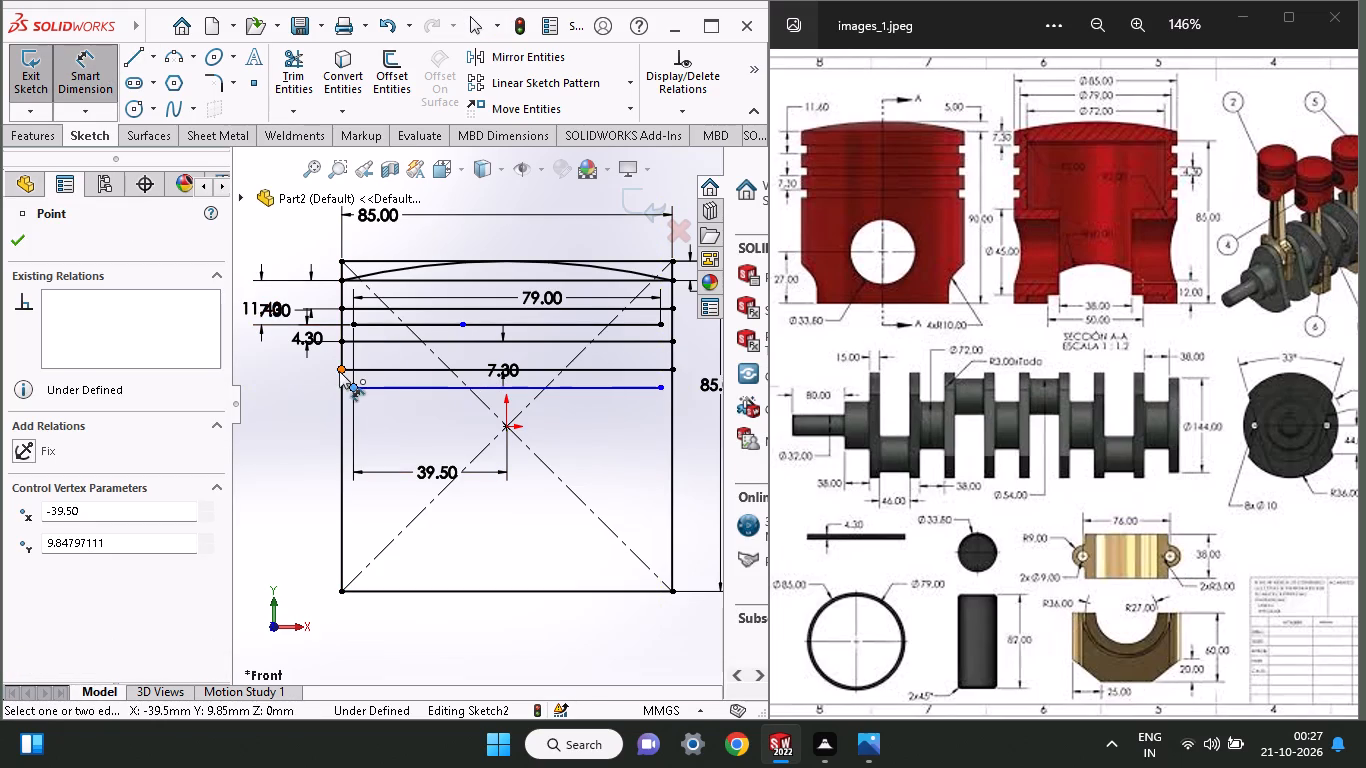
{"action": "left_click", "coordinate": [339, 371]}
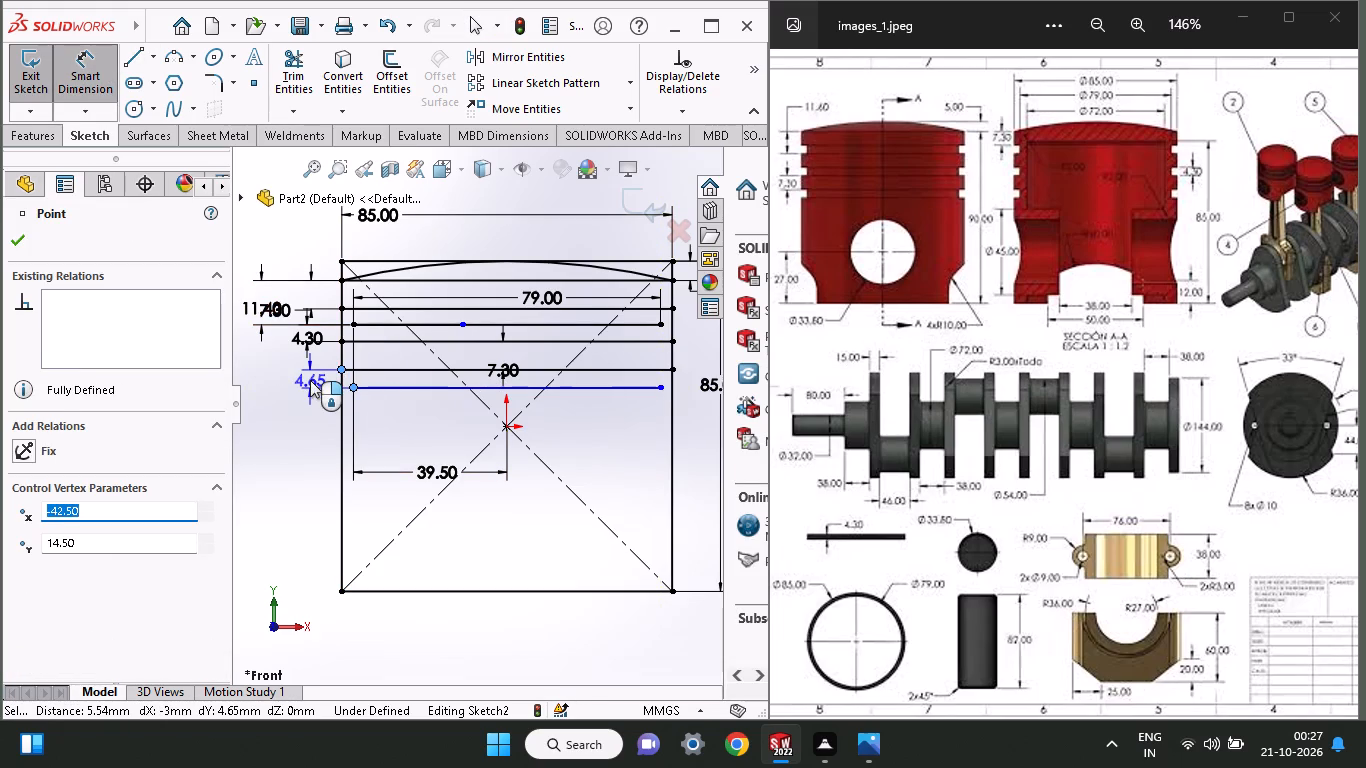
{"action": "left_click", "coordinate": [310, 380]}
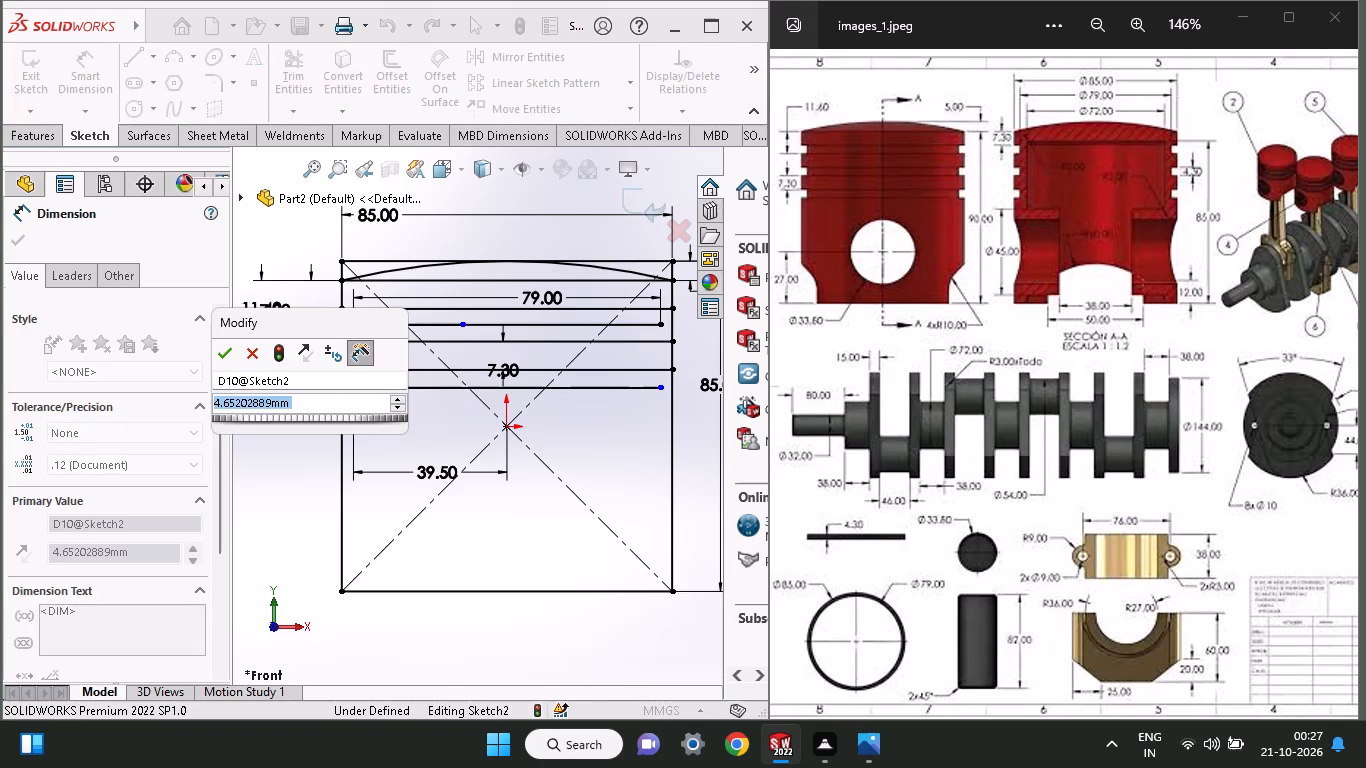
{"action": "type", "text": "4.30"}
{"action": "key", "text": "Return"}
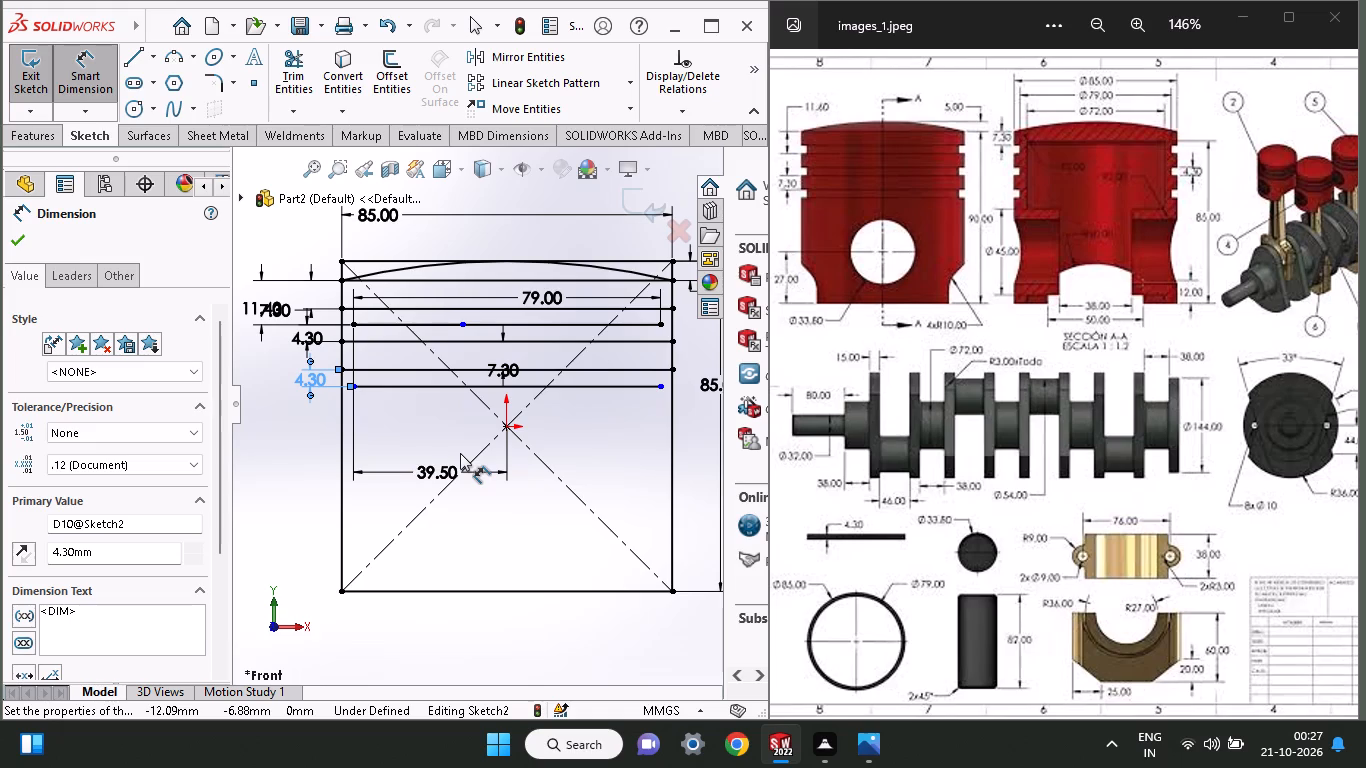
Sketch a horizontal line across the full 85 mm width of the profile, just below the lowest inset line.
{"action": "left_click", "coordinate": [138, 58]}
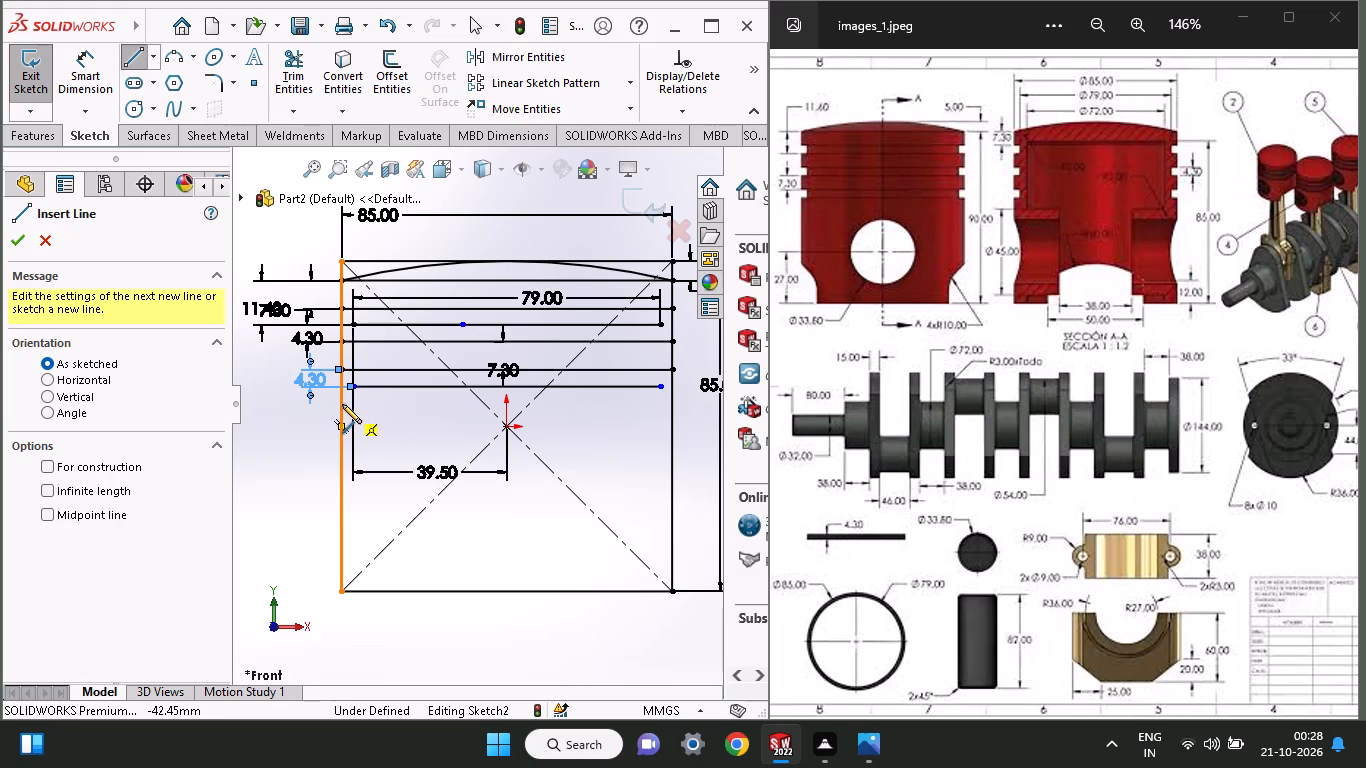
{"action": "left_click", "coordinate": [342, 404]}
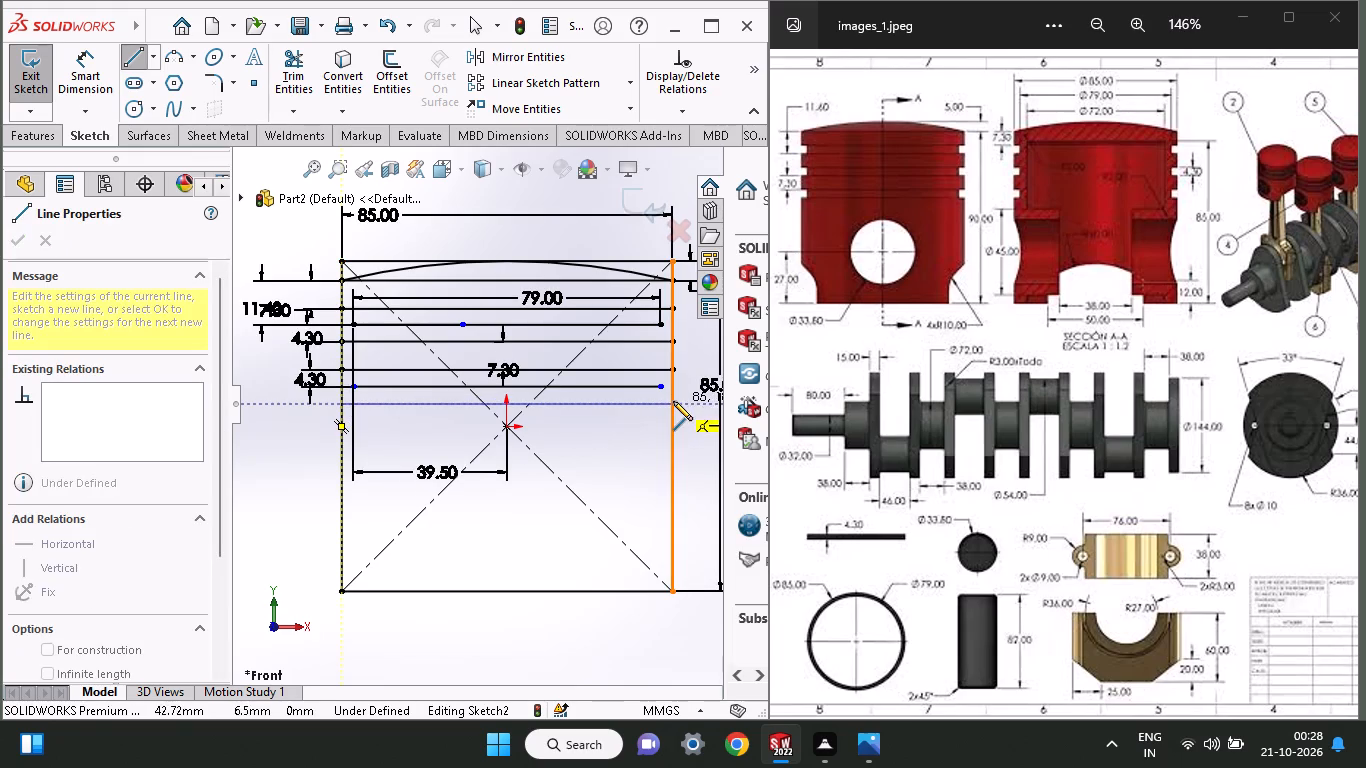
{"action": "left_click", "coordinate": [673, 401]}
{"action": "right_click", "coordinate": [283, 432]}
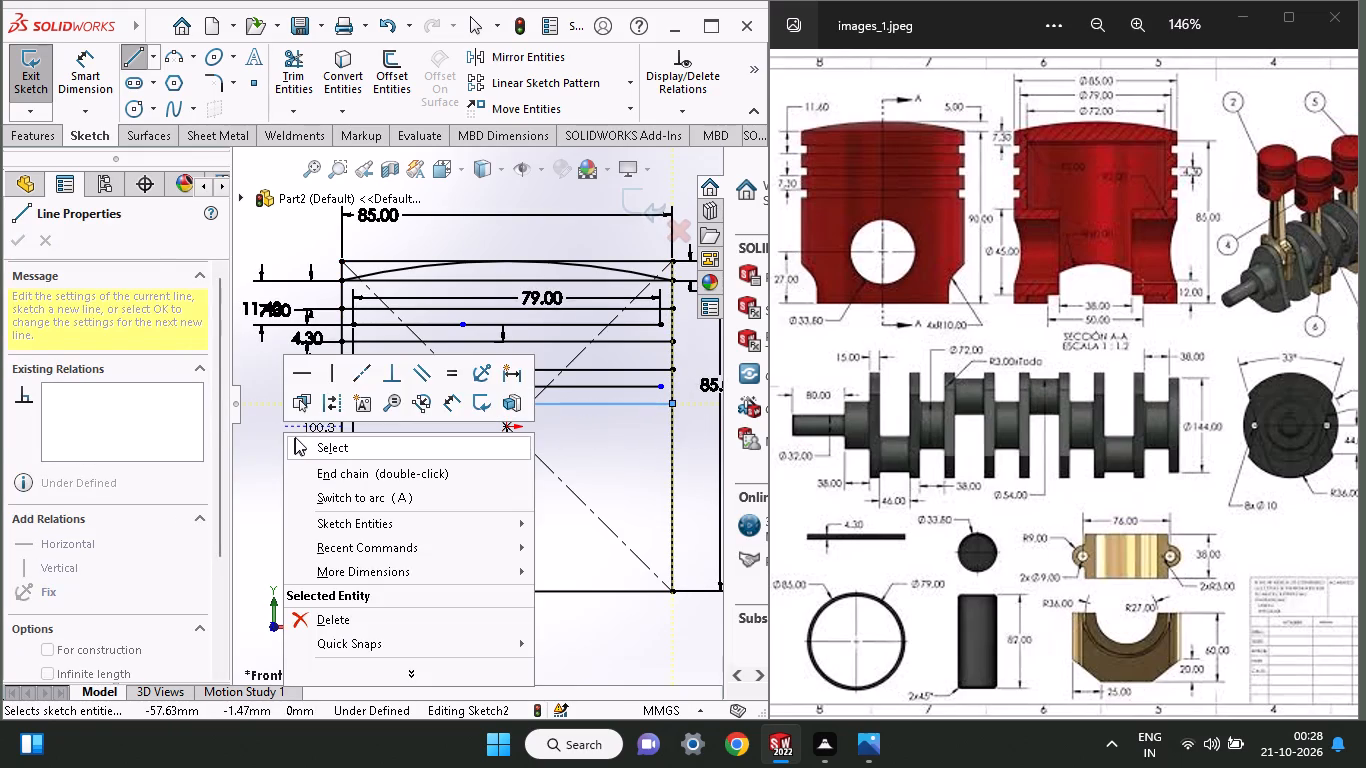
{"action": "left_click", "coordinate": [295, 437]}
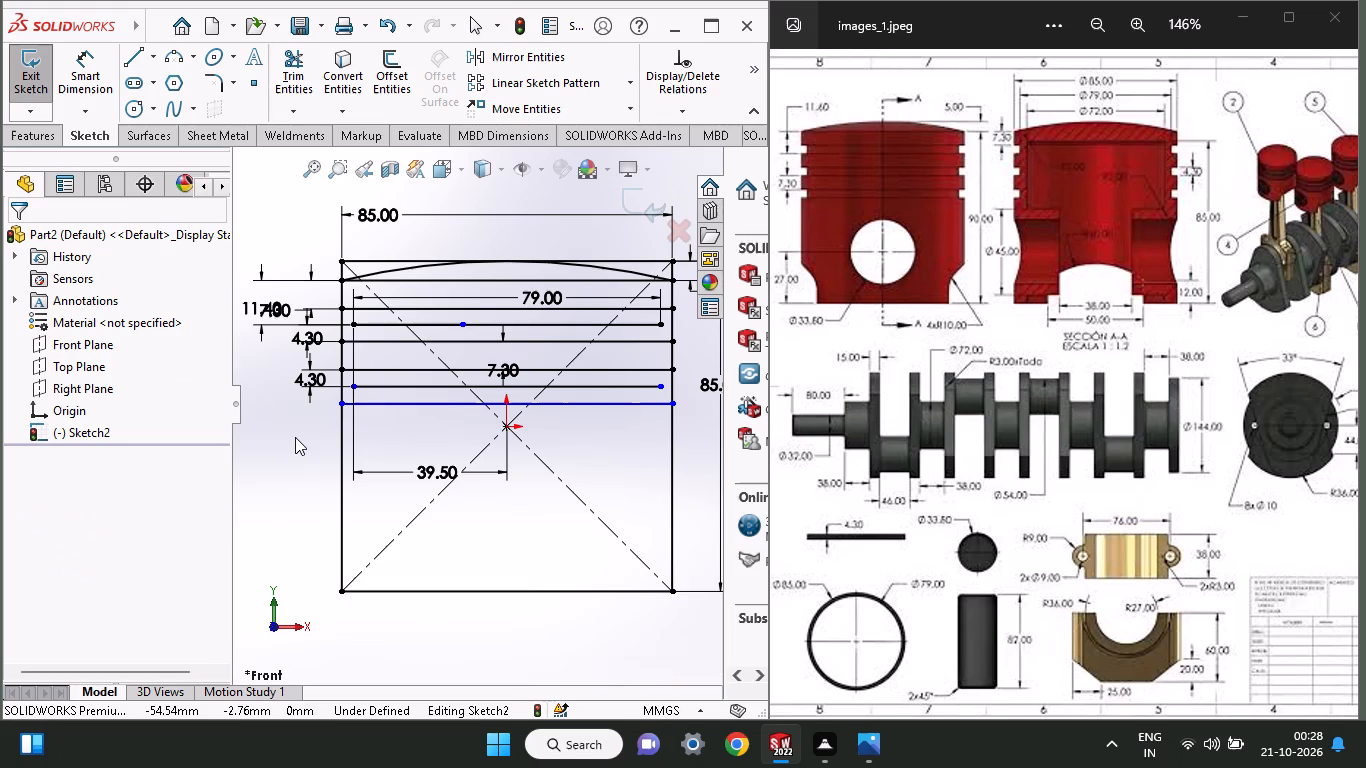
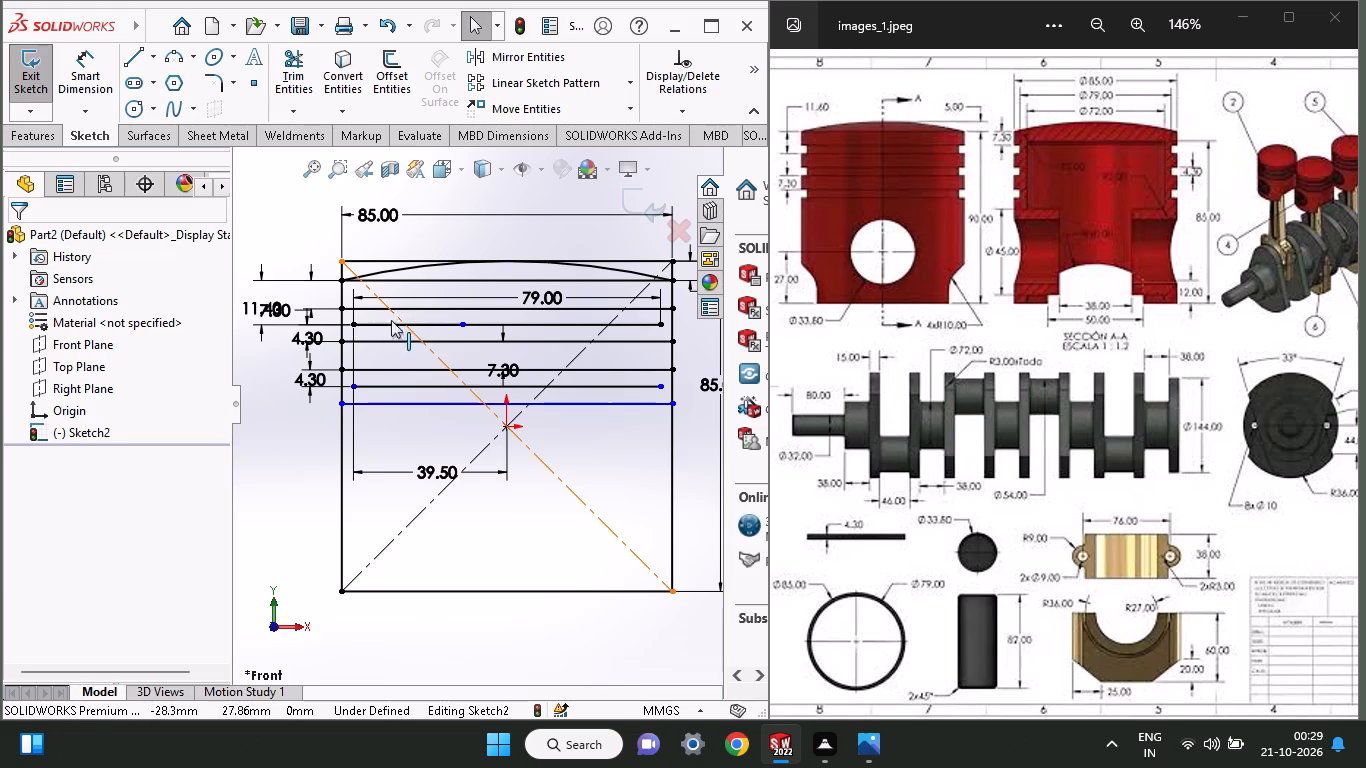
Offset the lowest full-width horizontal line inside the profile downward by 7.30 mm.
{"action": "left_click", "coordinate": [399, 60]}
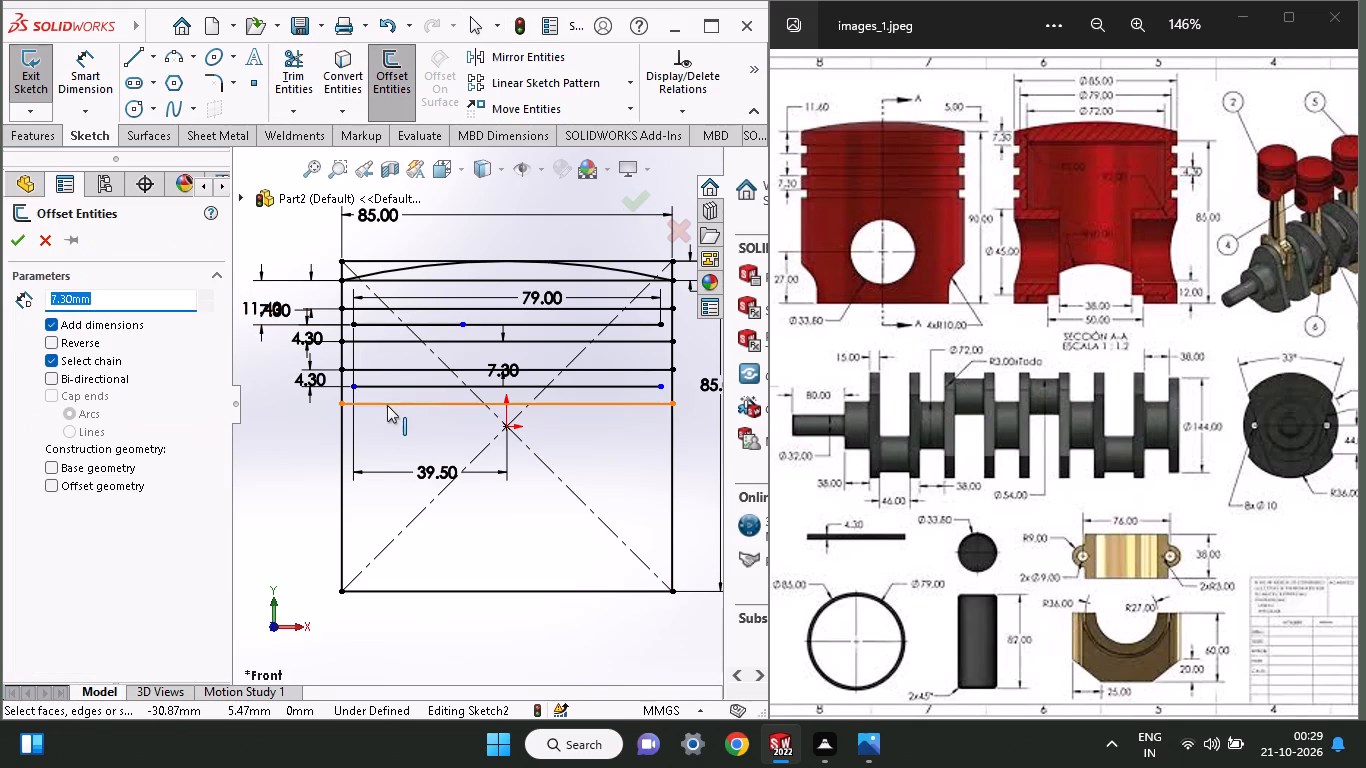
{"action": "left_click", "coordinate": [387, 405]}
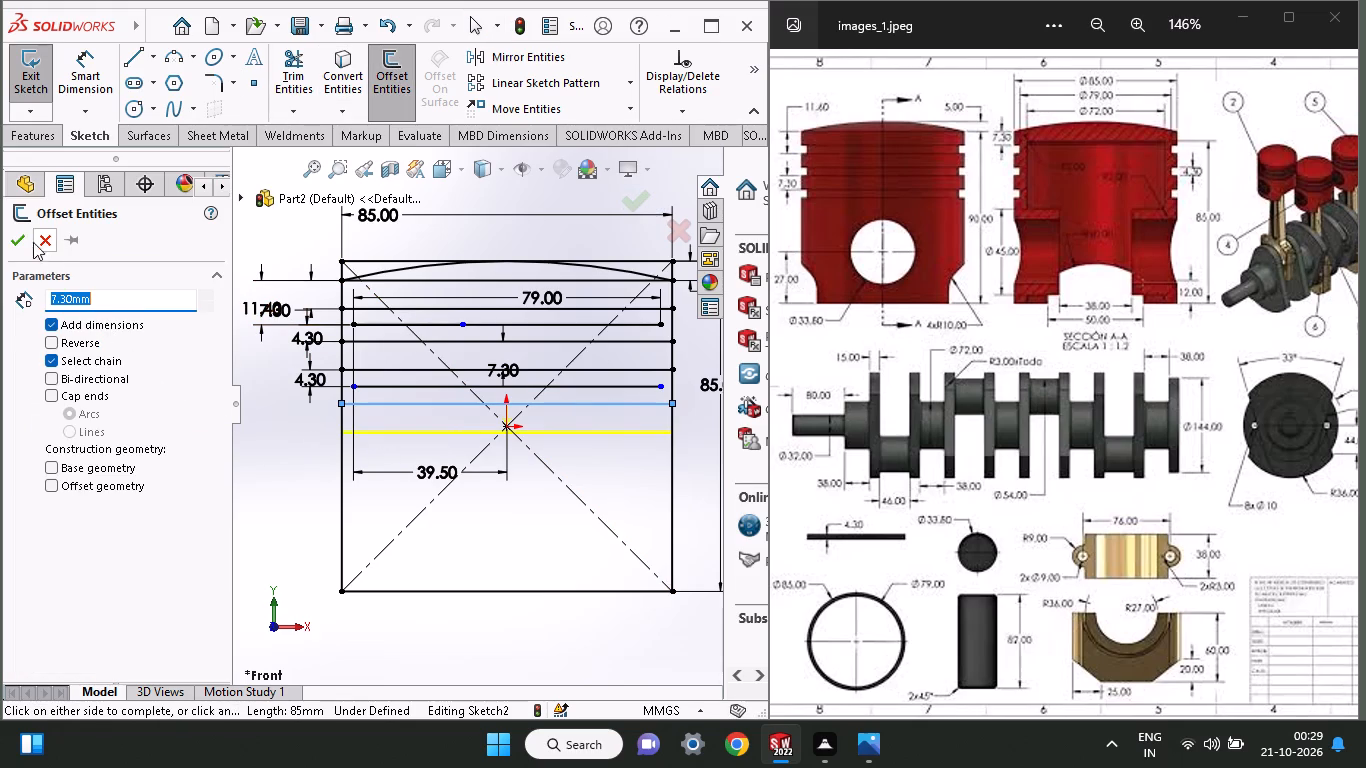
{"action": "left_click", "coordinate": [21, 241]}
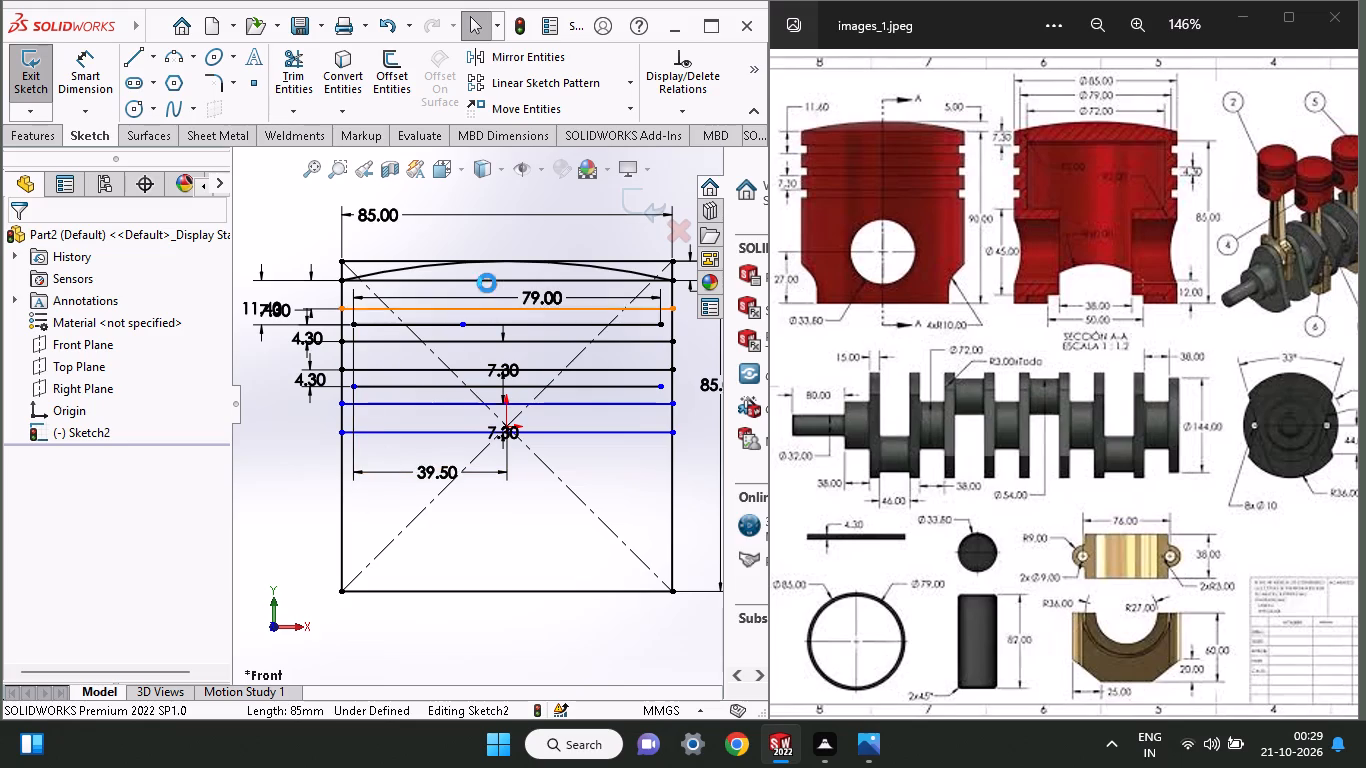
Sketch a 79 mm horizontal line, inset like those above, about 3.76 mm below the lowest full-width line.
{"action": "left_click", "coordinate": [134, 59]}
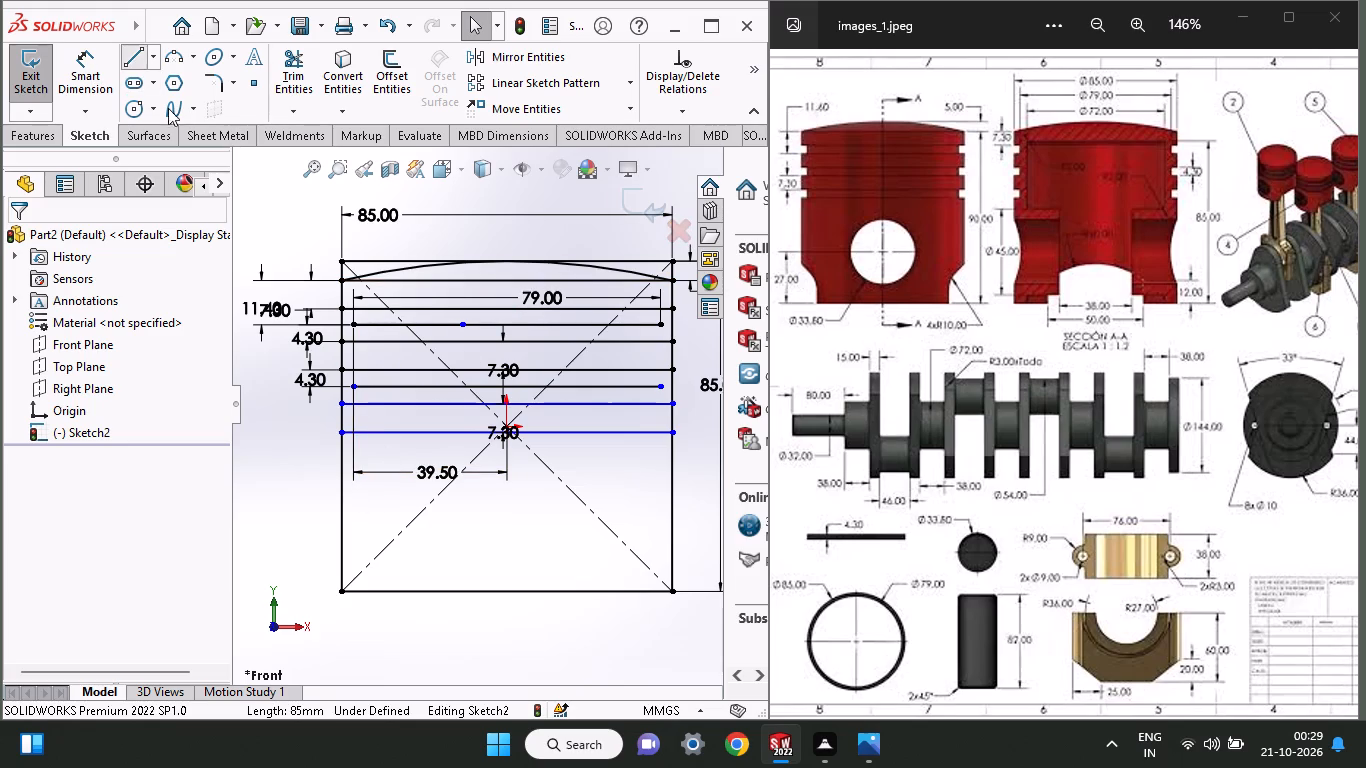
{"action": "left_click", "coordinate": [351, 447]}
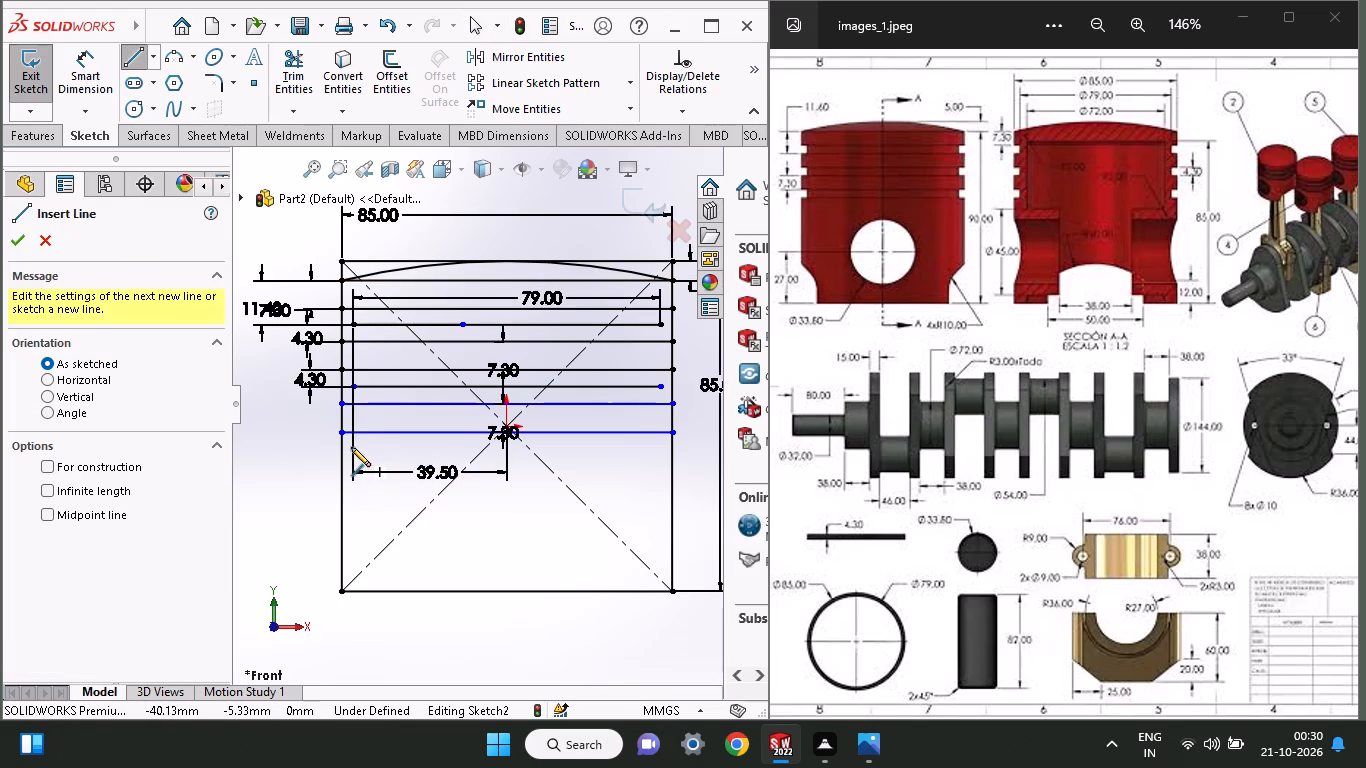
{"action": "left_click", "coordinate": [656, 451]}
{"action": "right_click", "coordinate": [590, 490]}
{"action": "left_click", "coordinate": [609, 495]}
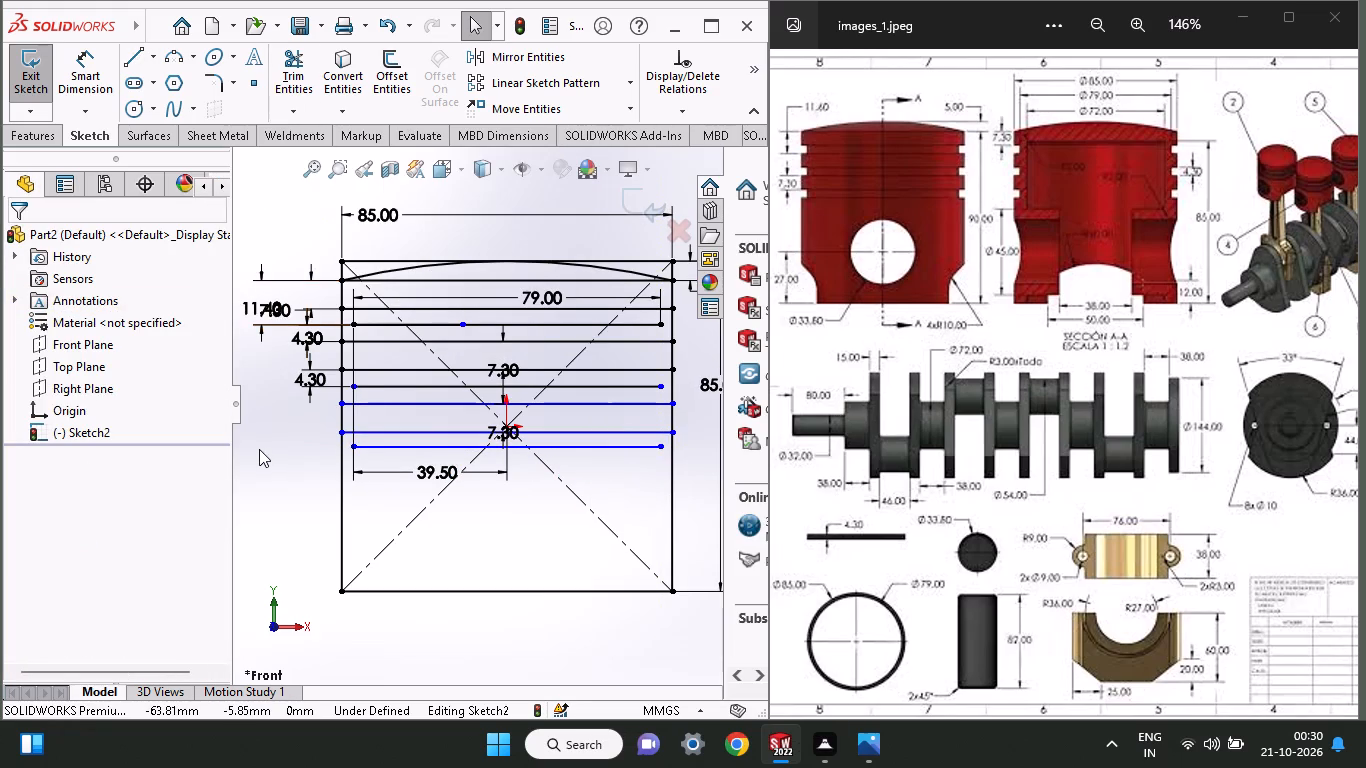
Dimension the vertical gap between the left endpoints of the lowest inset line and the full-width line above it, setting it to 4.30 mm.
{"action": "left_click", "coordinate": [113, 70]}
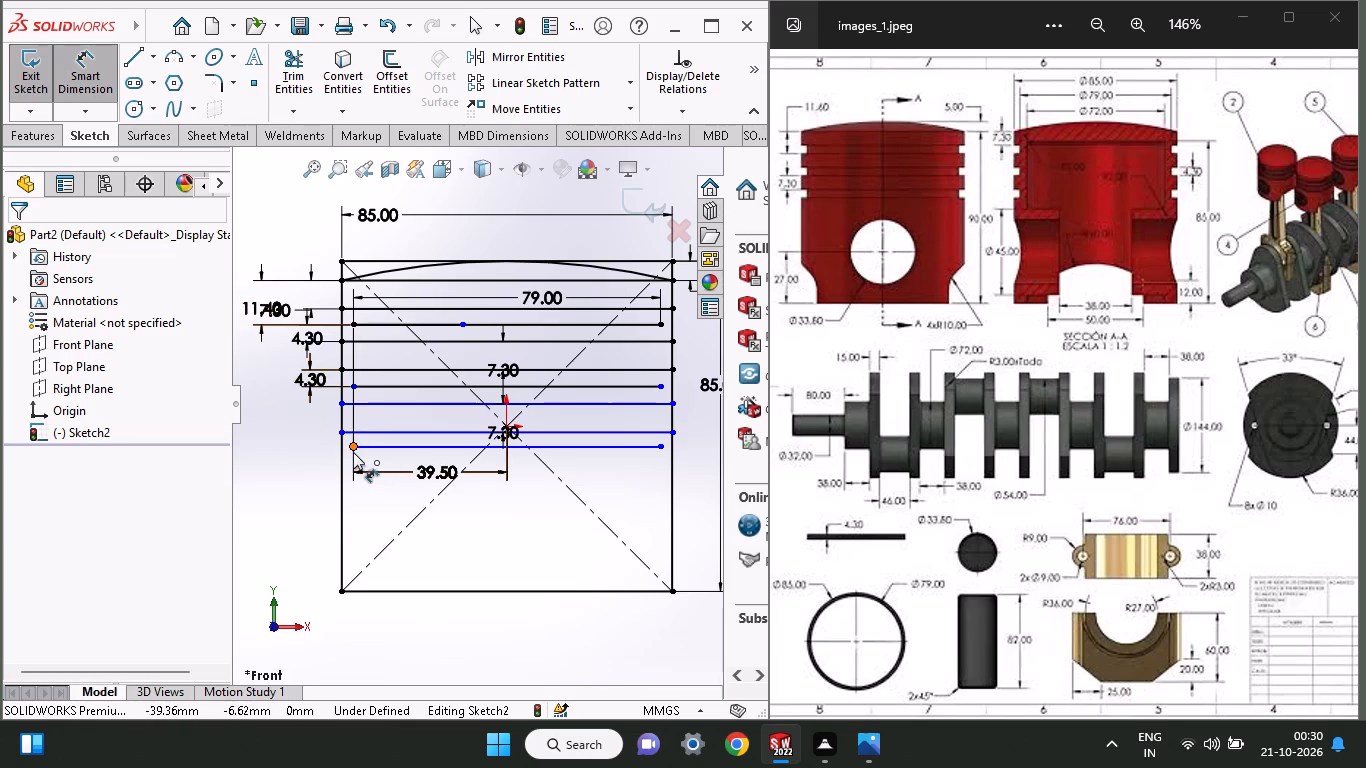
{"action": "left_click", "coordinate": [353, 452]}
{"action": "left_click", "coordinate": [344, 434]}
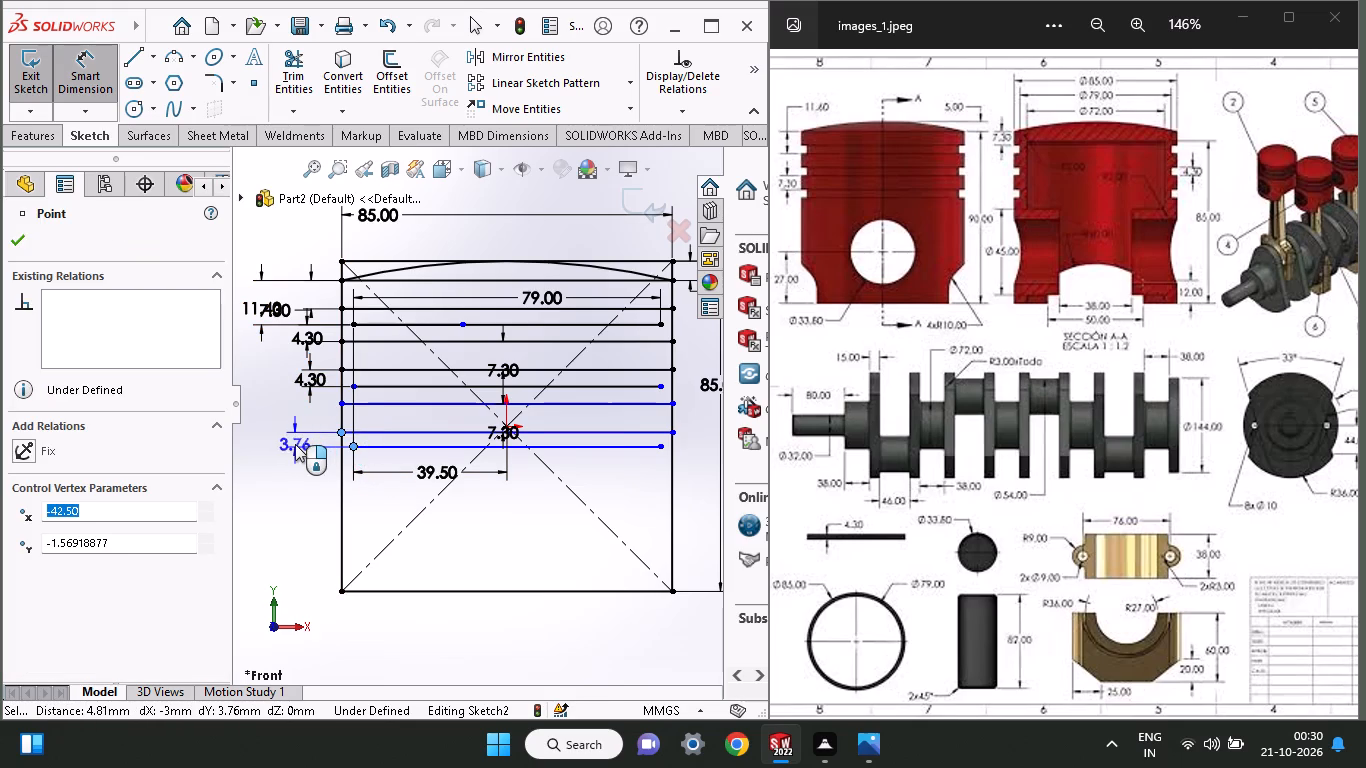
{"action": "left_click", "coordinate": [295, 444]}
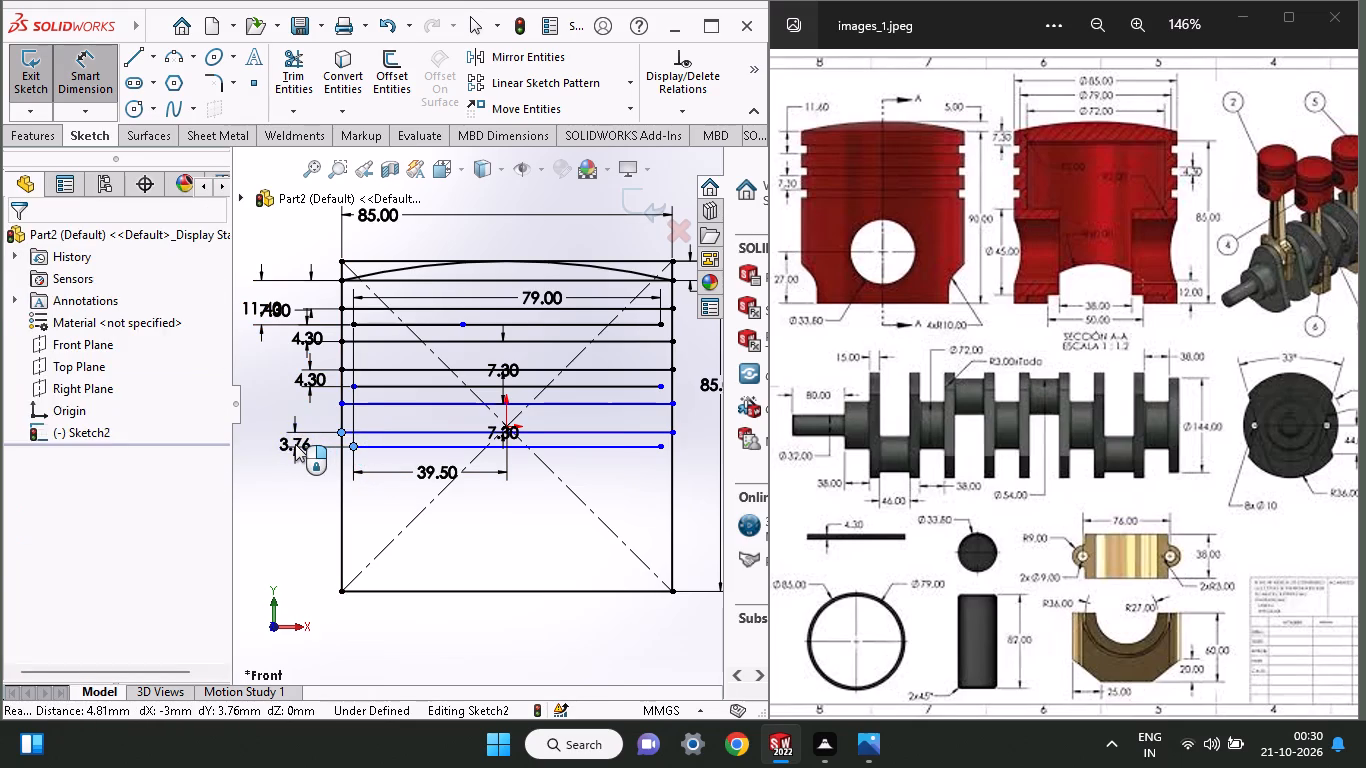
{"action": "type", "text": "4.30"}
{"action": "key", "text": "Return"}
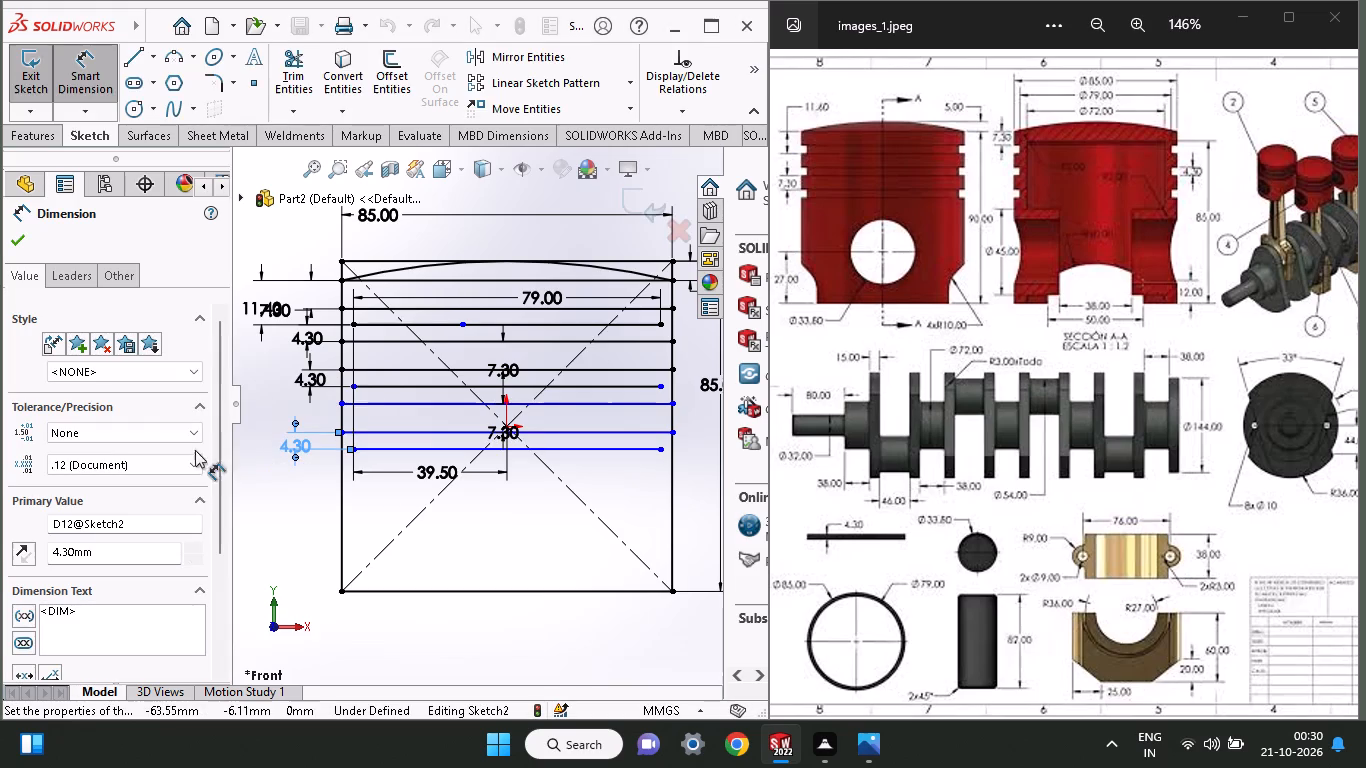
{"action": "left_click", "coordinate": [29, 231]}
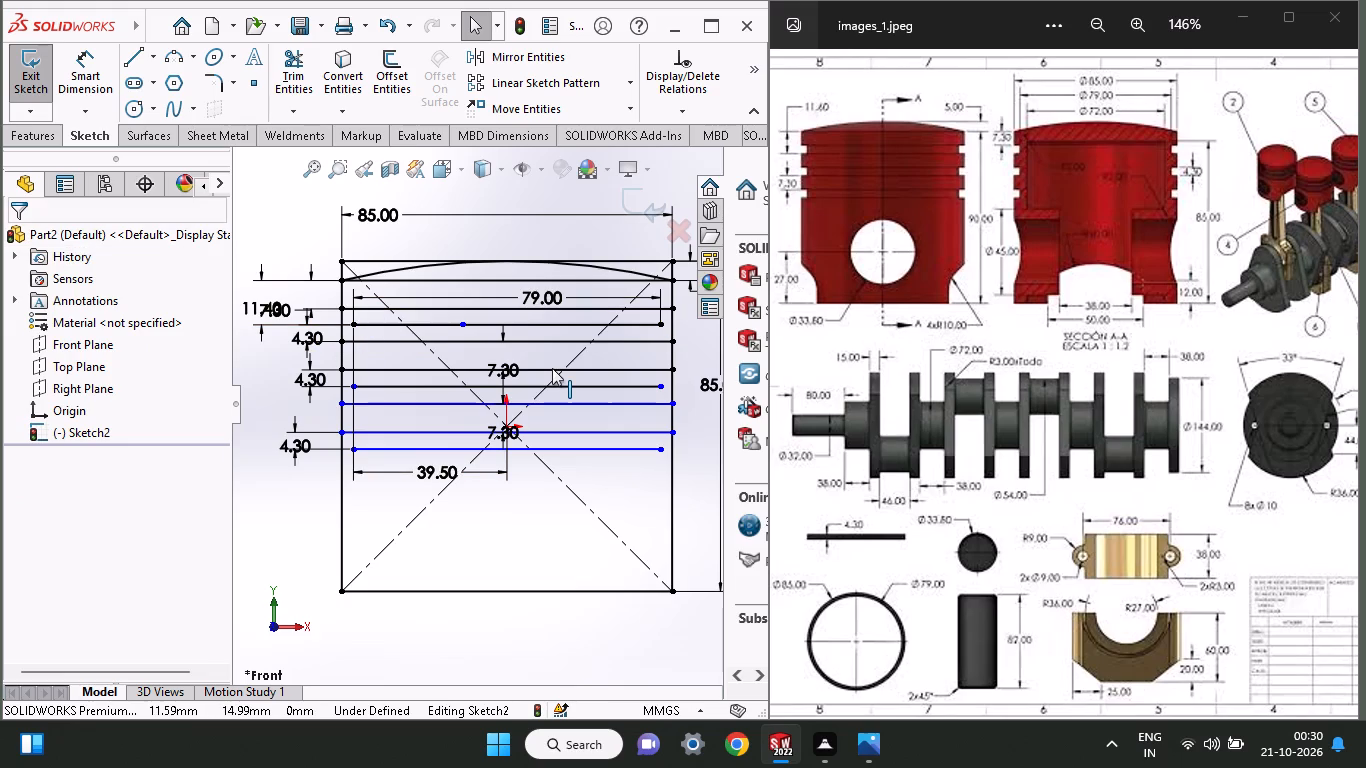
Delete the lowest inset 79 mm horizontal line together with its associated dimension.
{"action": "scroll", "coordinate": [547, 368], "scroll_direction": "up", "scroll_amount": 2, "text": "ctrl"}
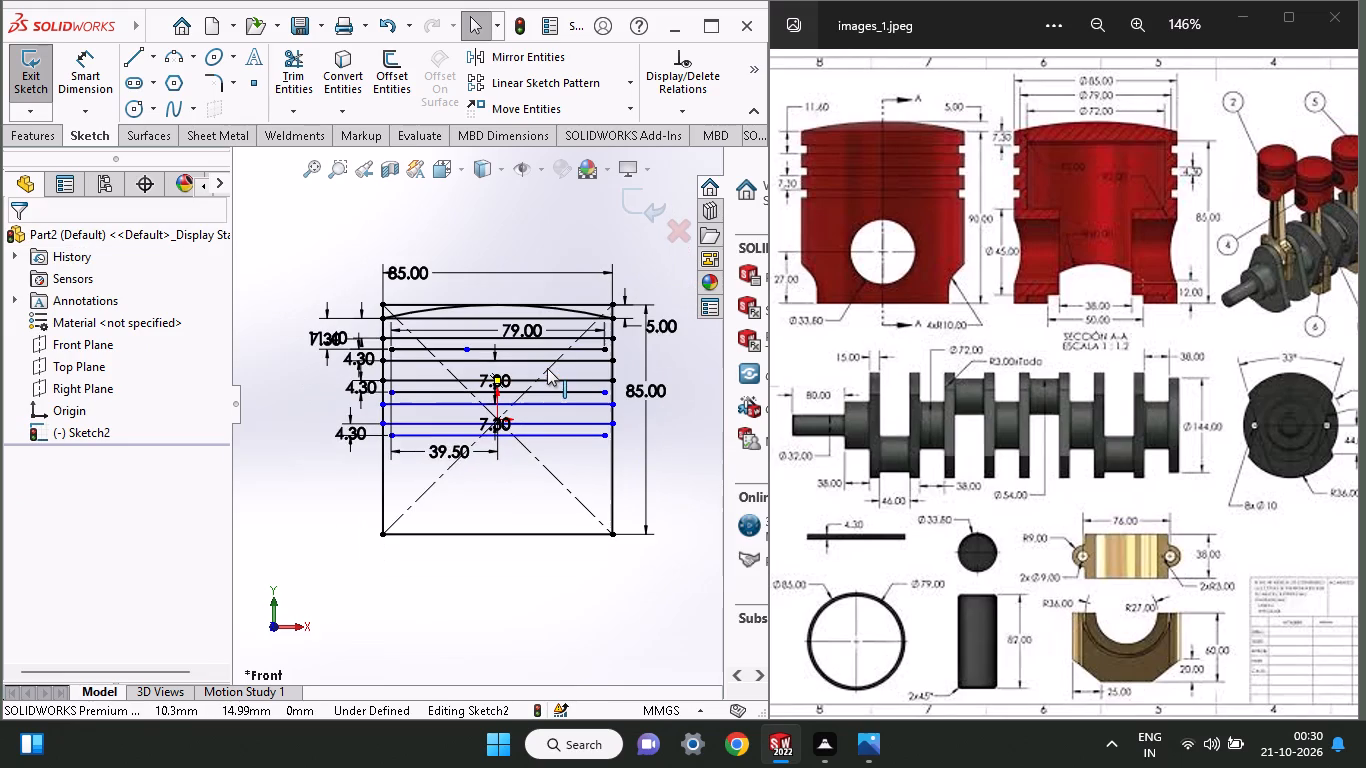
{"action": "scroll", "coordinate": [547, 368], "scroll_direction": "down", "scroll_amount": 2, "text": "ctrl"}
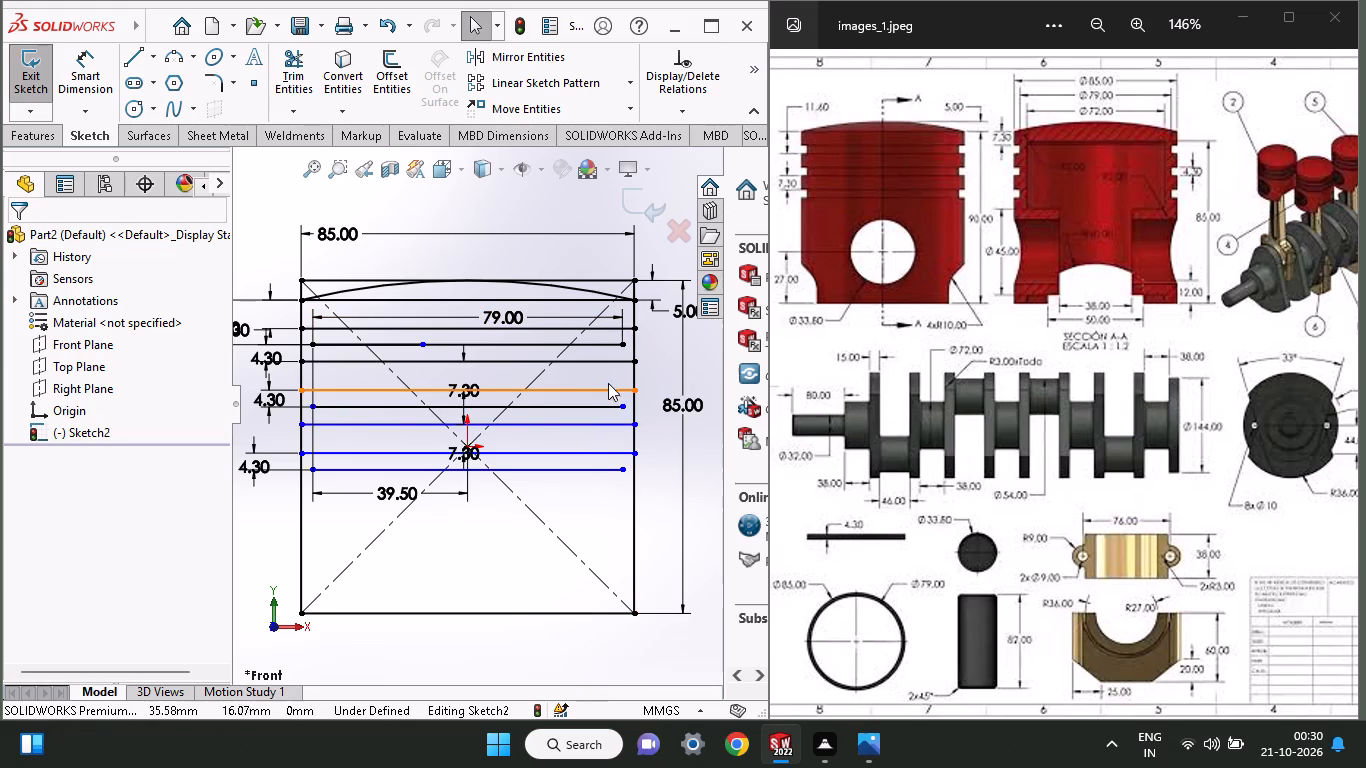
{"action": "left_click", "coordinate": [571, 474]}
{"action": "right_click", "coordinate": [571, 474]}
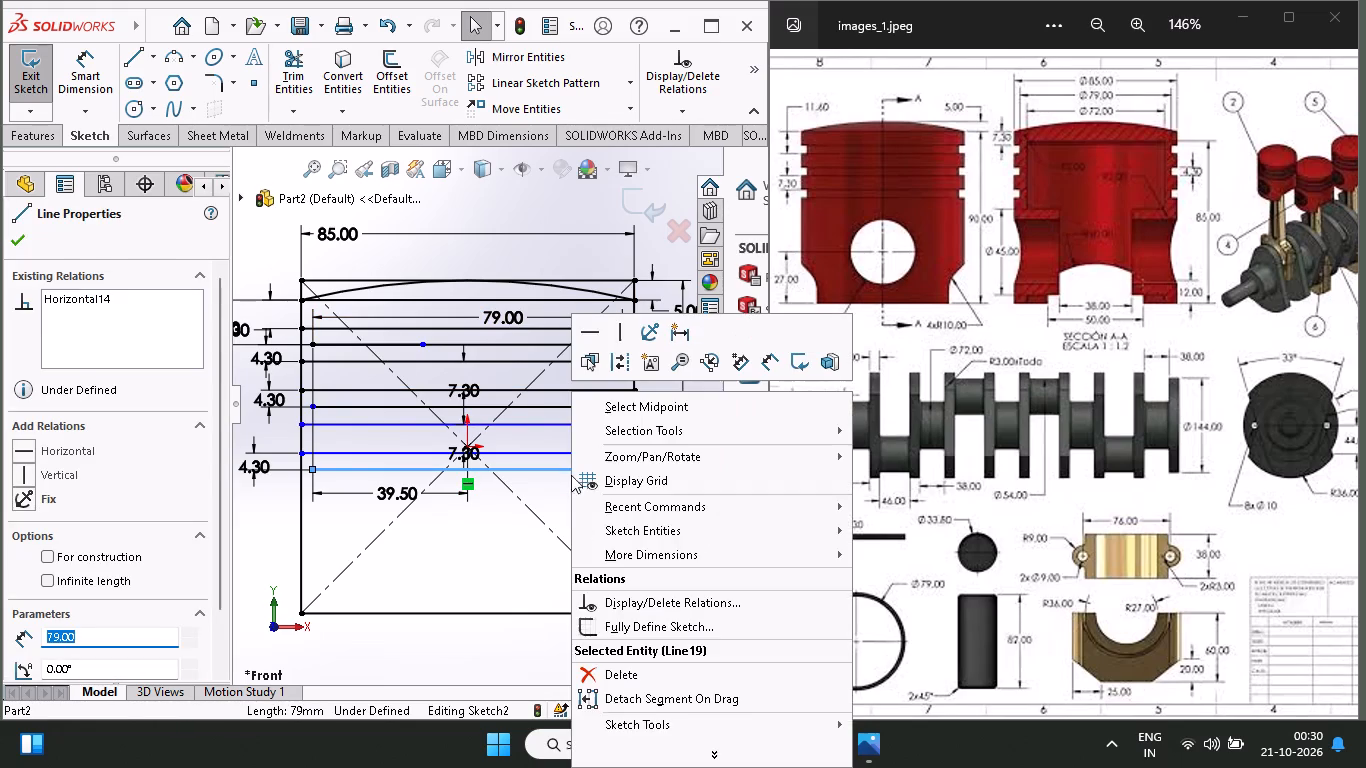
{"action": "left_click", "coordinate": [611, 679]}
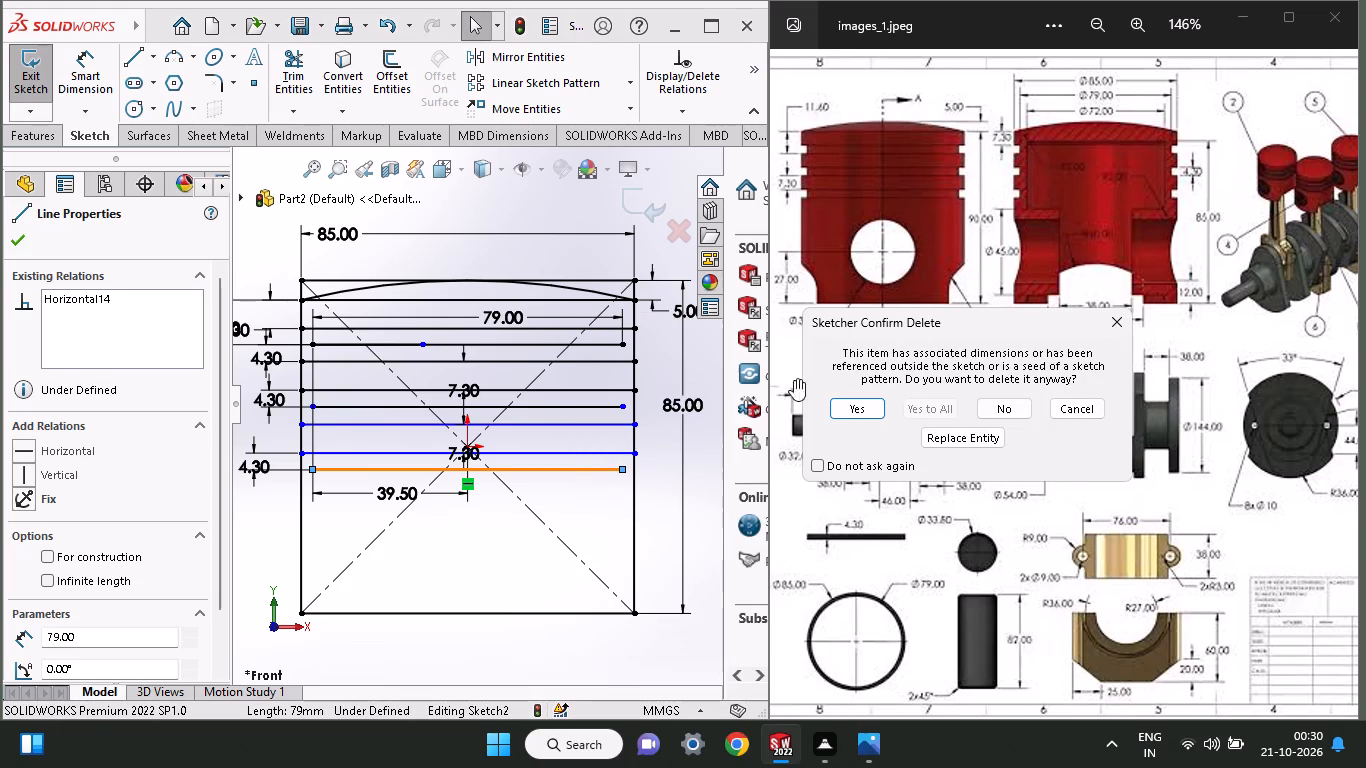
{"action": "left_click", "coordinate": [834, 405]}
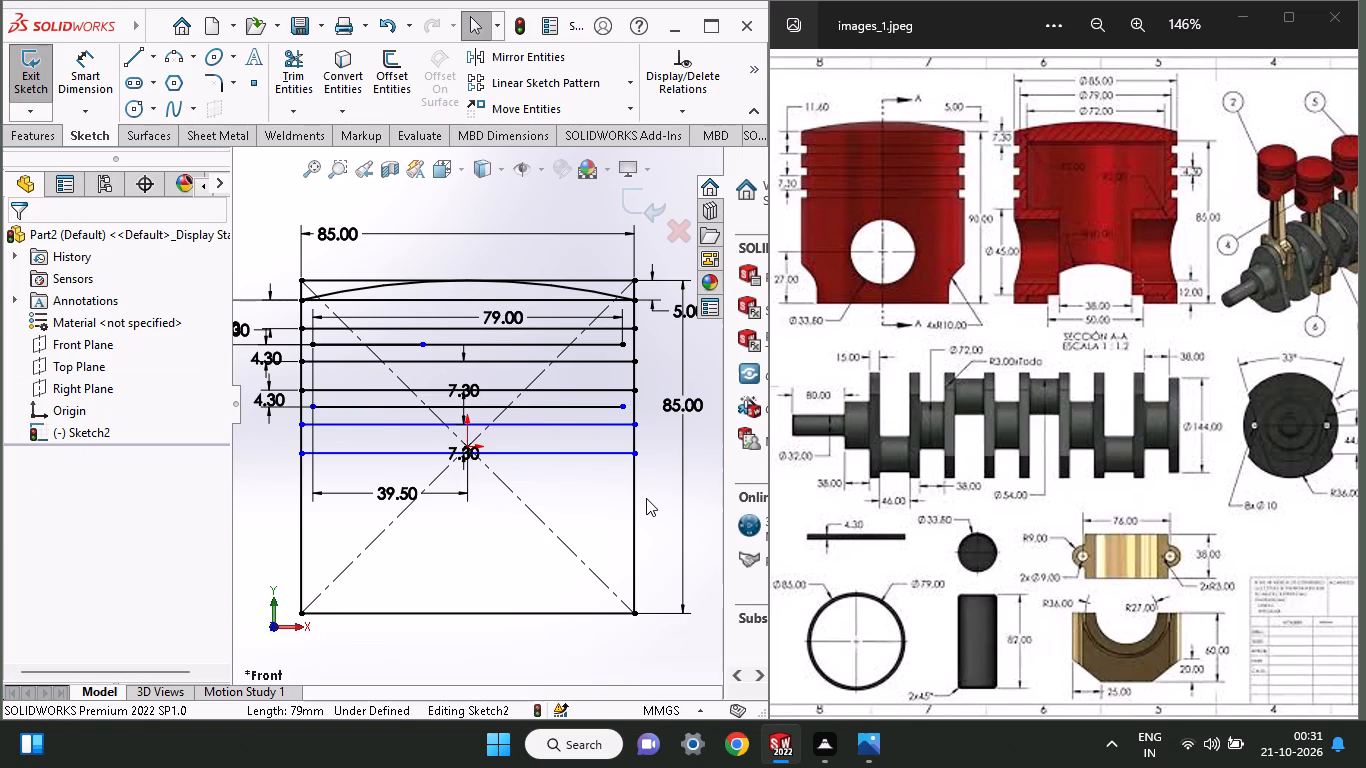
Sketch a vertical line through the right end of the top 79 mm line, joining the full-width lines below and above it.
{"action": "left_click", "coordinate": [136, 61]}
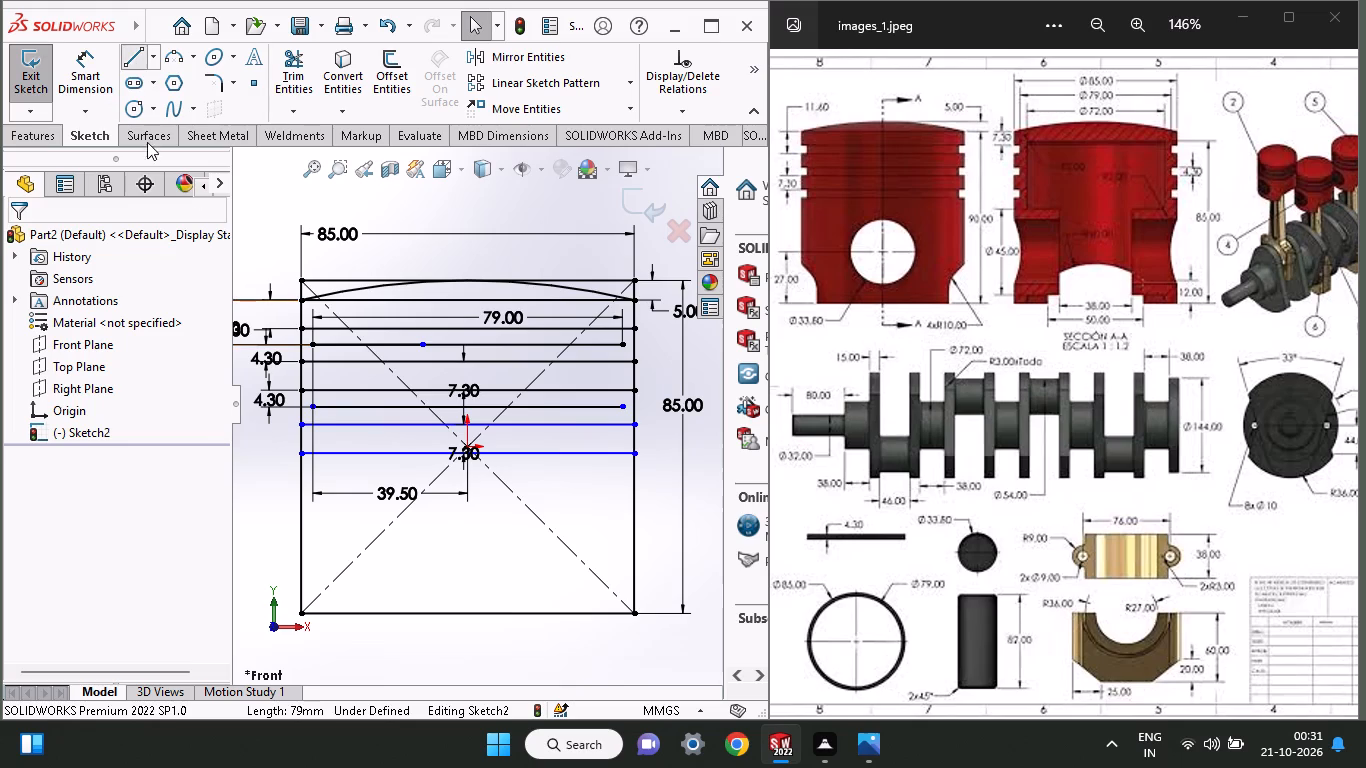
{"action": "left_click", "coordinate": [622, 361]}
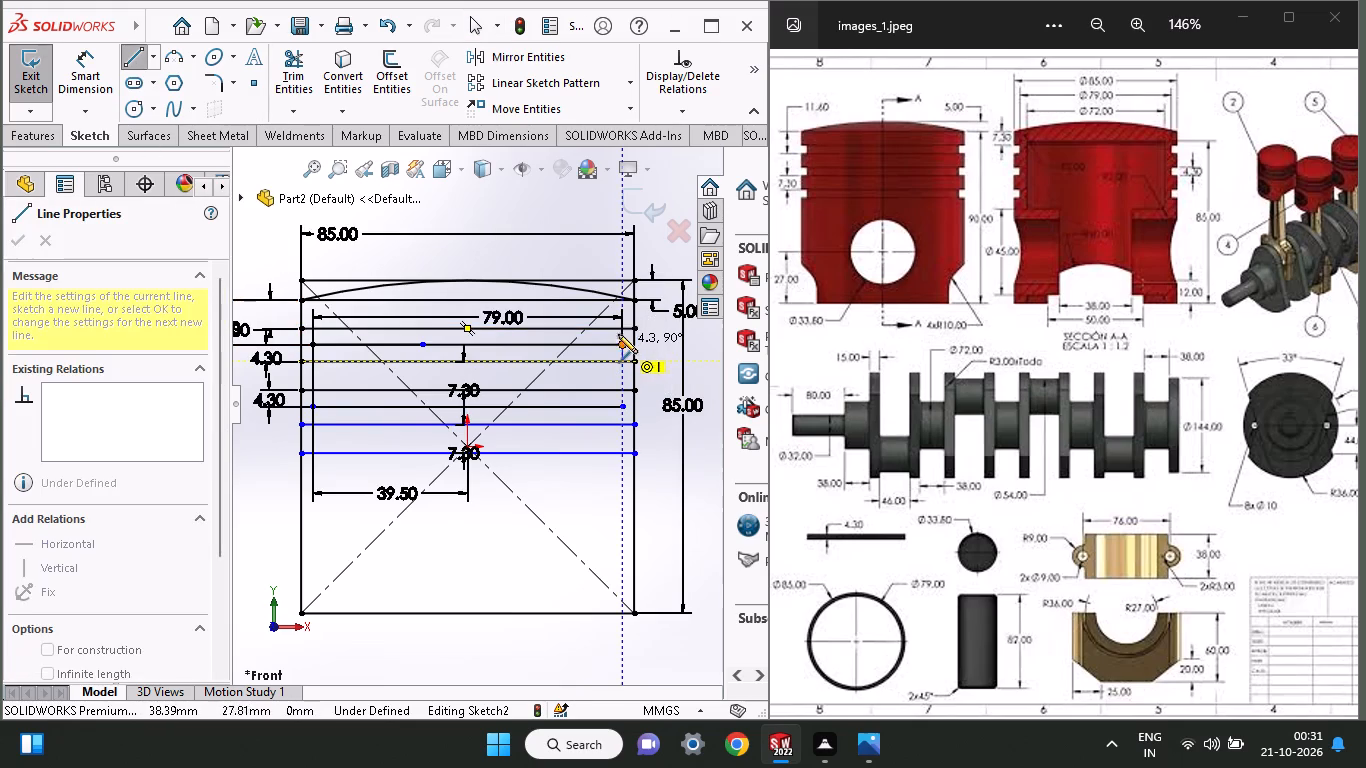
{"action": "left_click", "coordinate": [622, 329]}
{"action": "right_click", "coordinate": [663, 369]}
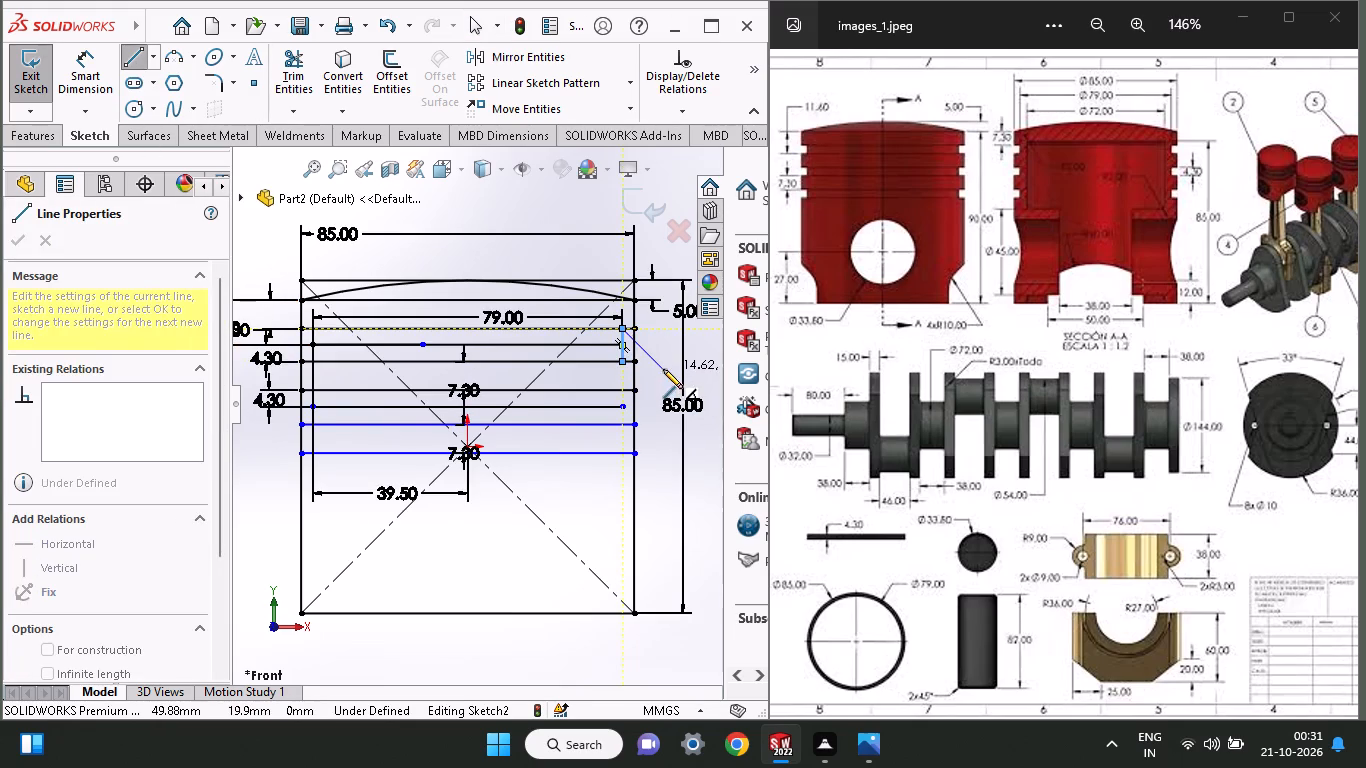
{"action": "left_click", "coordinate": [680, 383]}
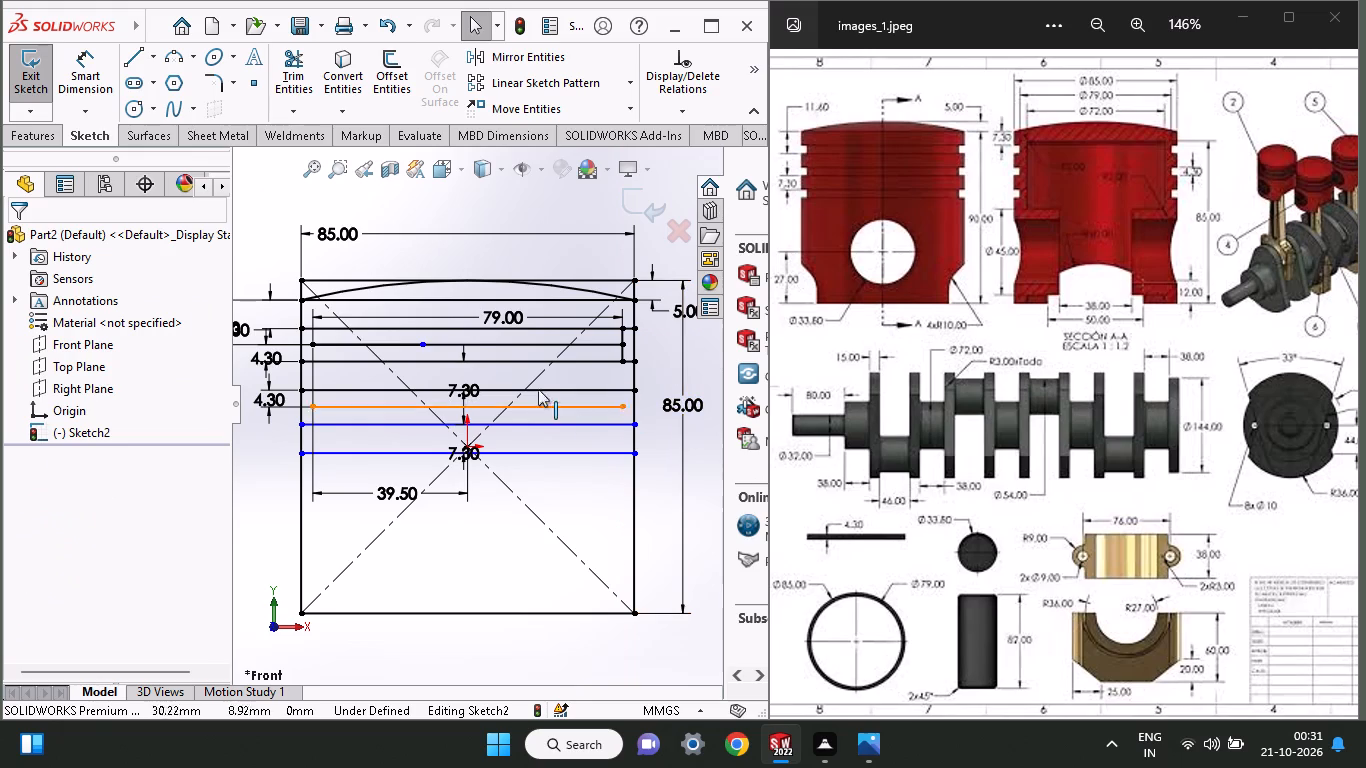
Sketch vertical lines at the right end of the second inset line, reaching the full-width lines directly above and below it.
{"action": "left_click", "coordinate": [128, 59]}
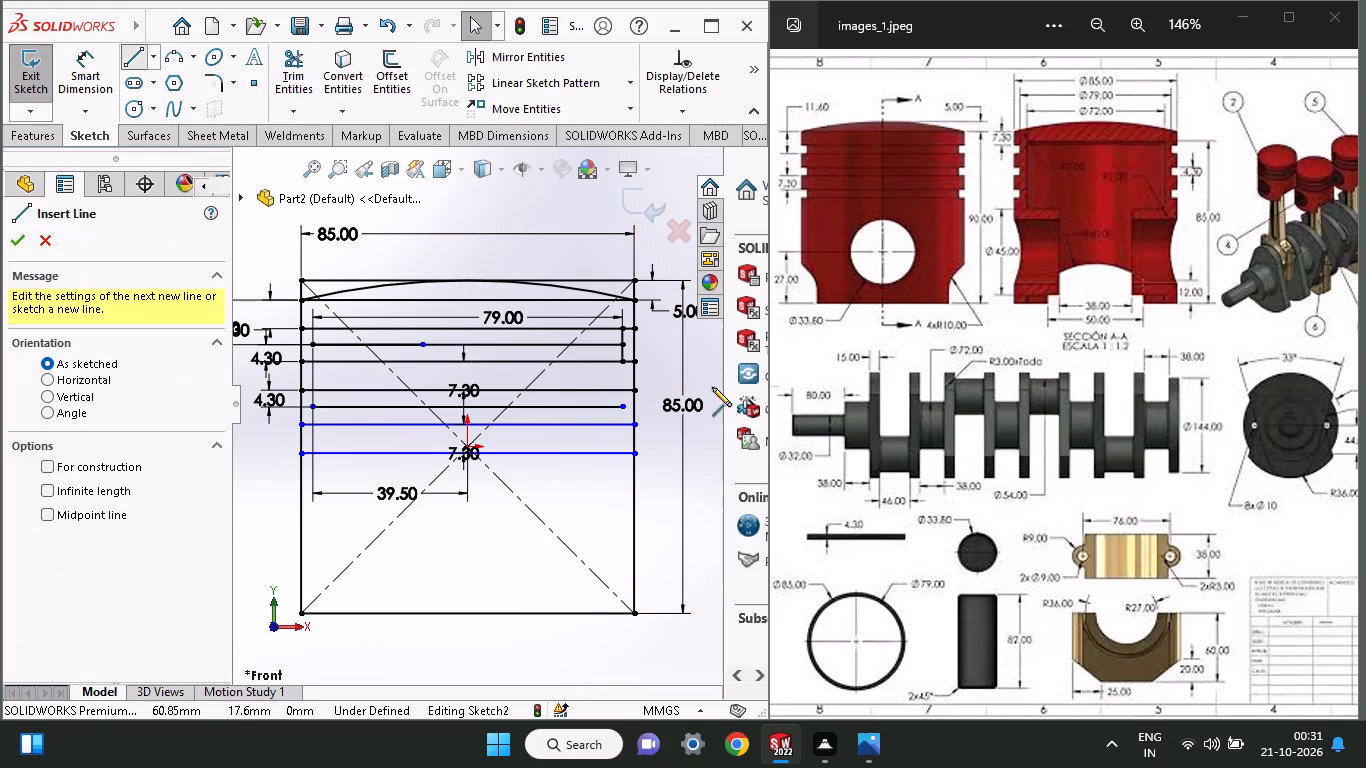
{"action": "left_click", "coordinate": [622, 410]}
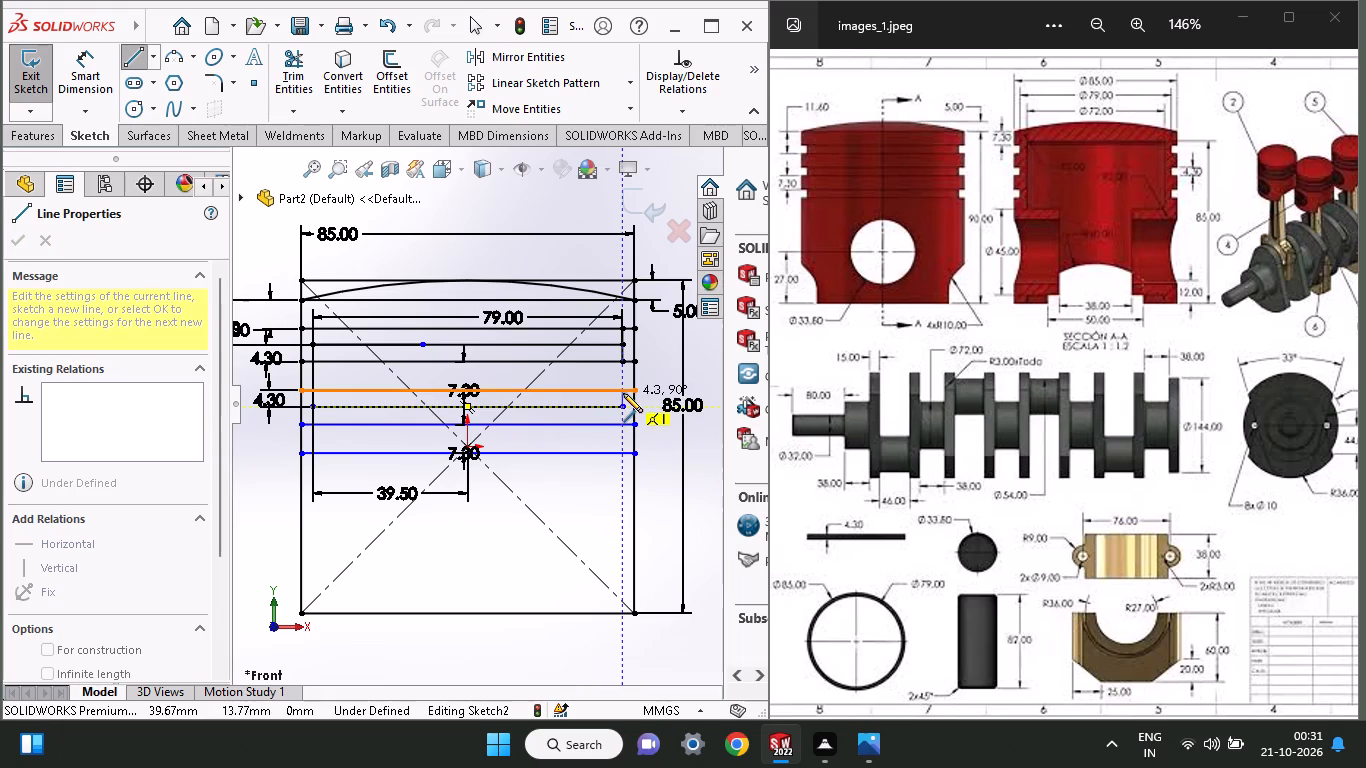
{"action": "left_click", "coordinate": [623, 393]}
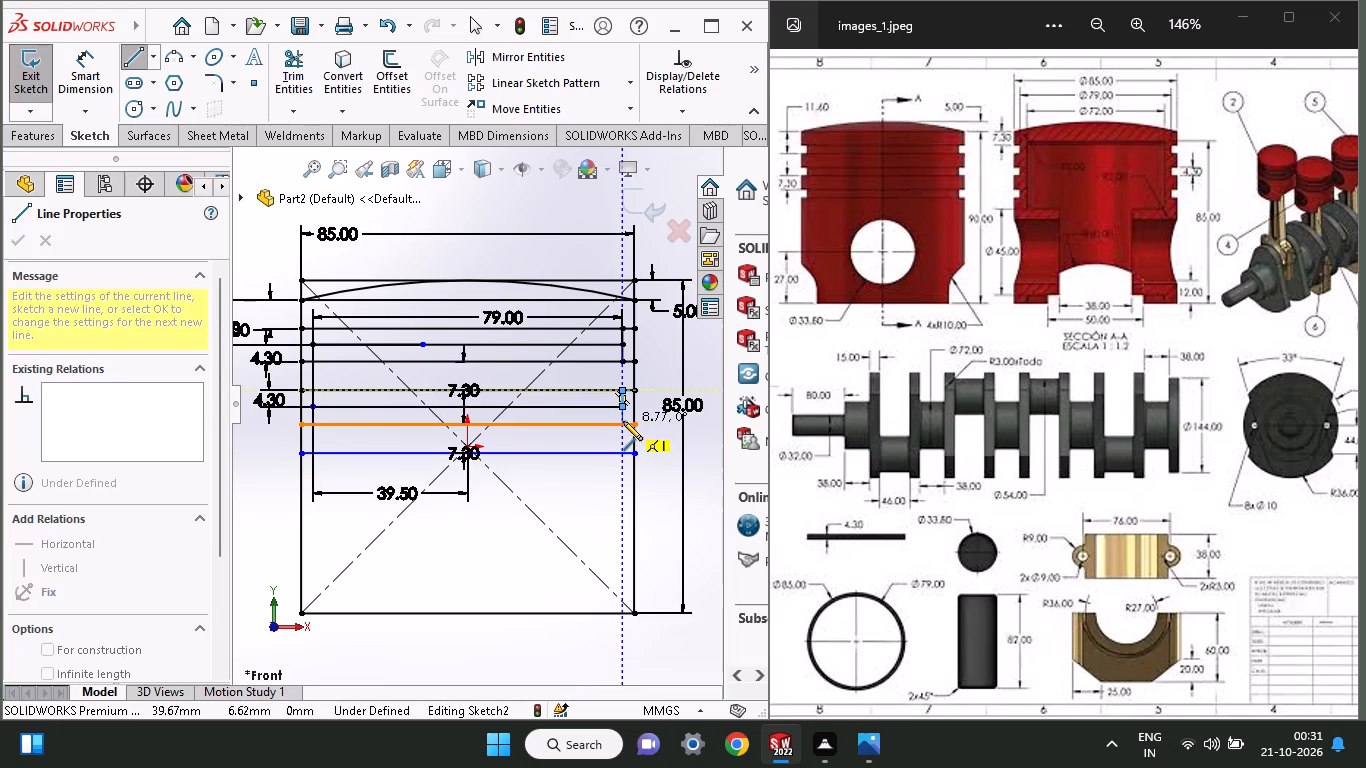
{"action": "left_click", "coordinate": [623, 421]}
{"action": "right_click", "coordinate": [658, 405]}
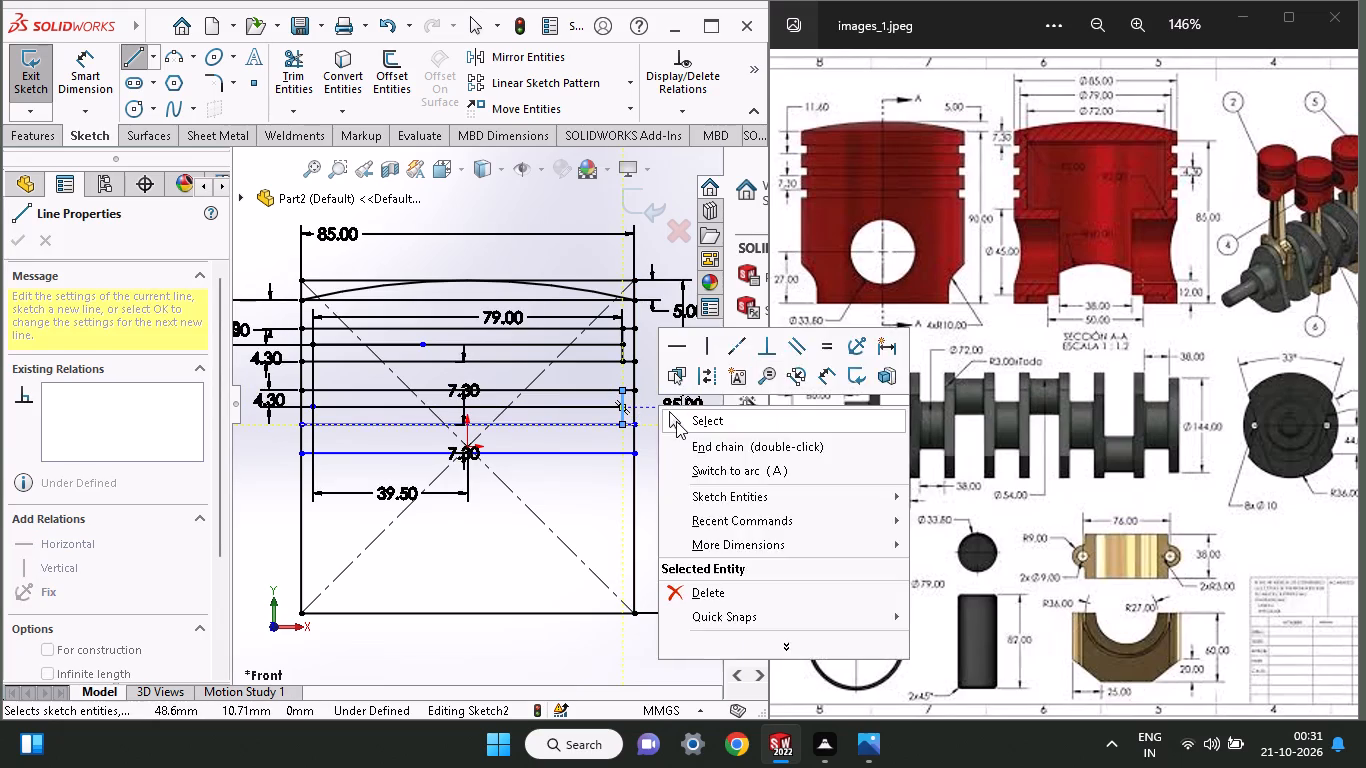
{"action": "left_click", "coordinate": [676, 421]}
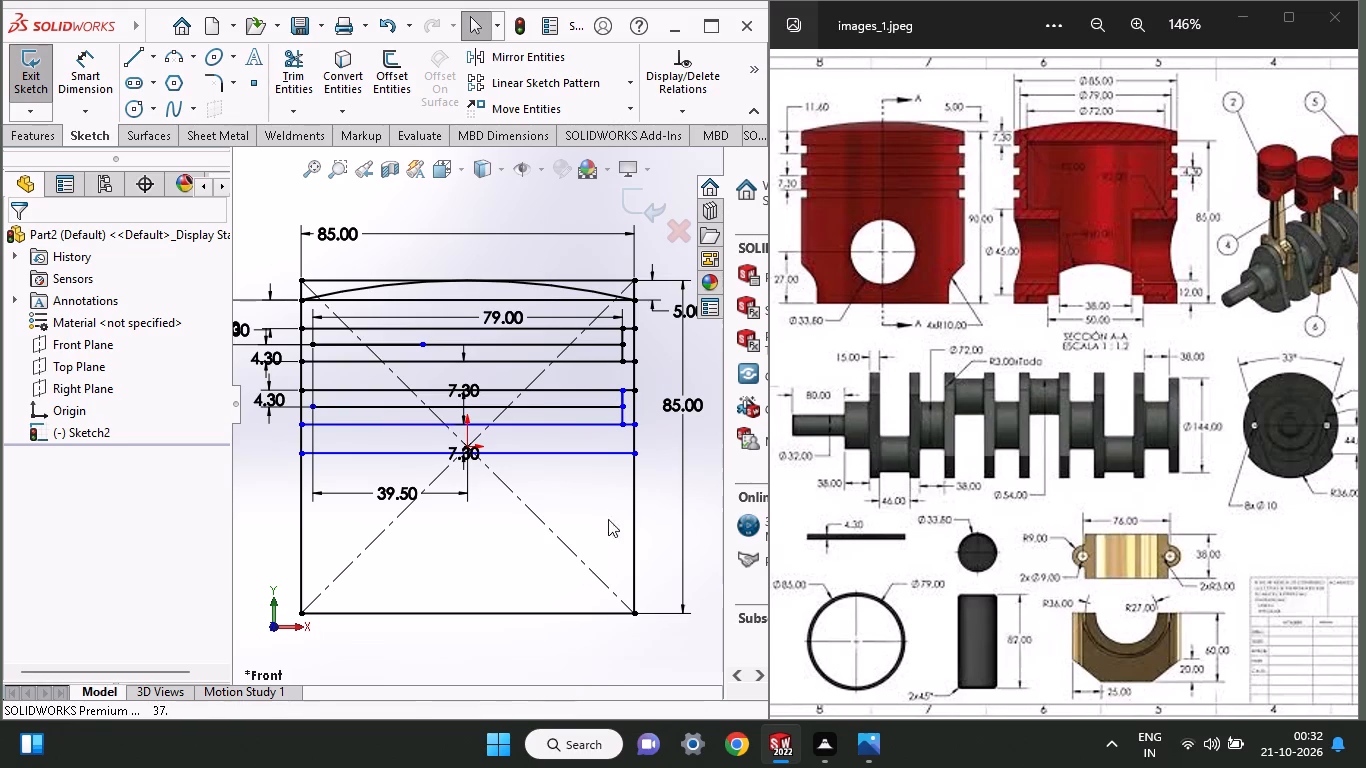
Delete all the geometry and dimensions of the piston profile sketch.
{"action": "left_click_drag", "start_coordinate": [655, 645], "coordinate": [362, 277]}
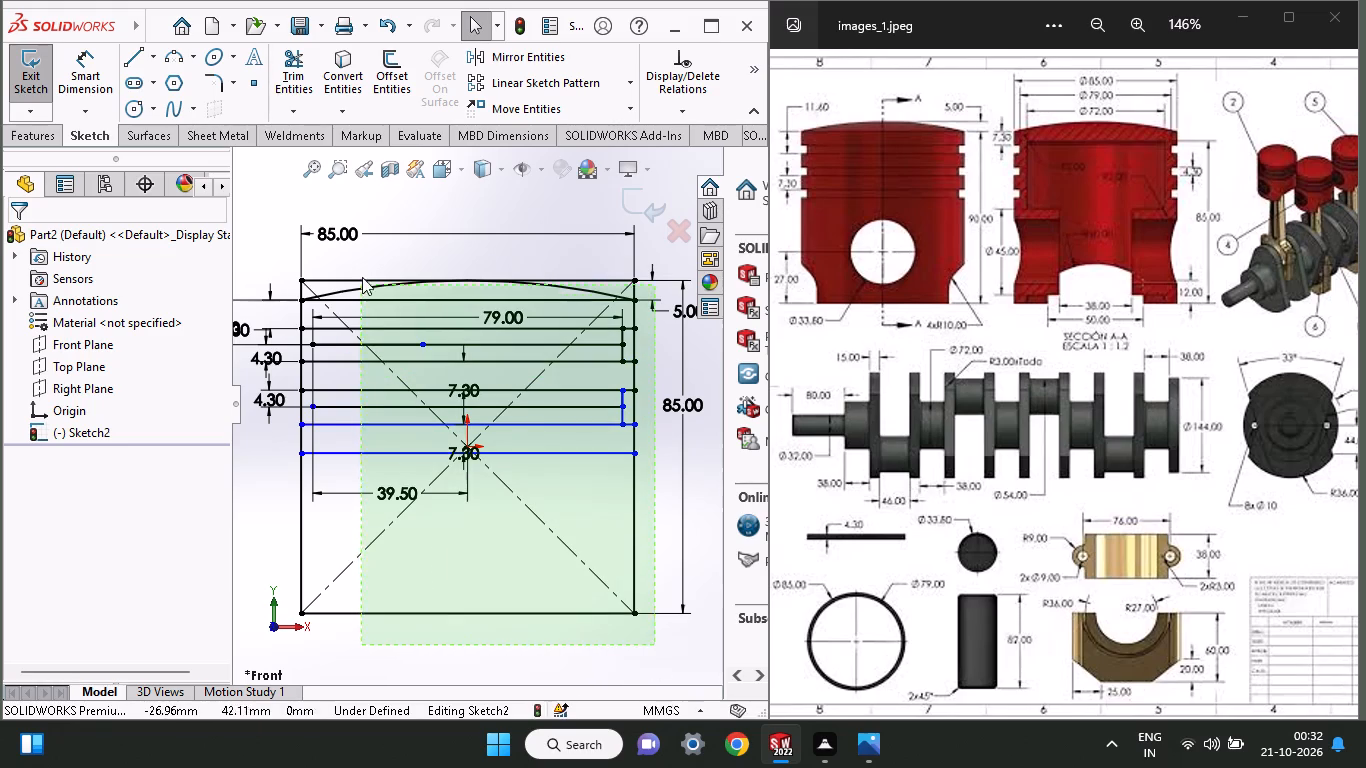
{"action": "left_click_drag", "start_coordinate": [362, 277], "coordinate": [280, 244]}
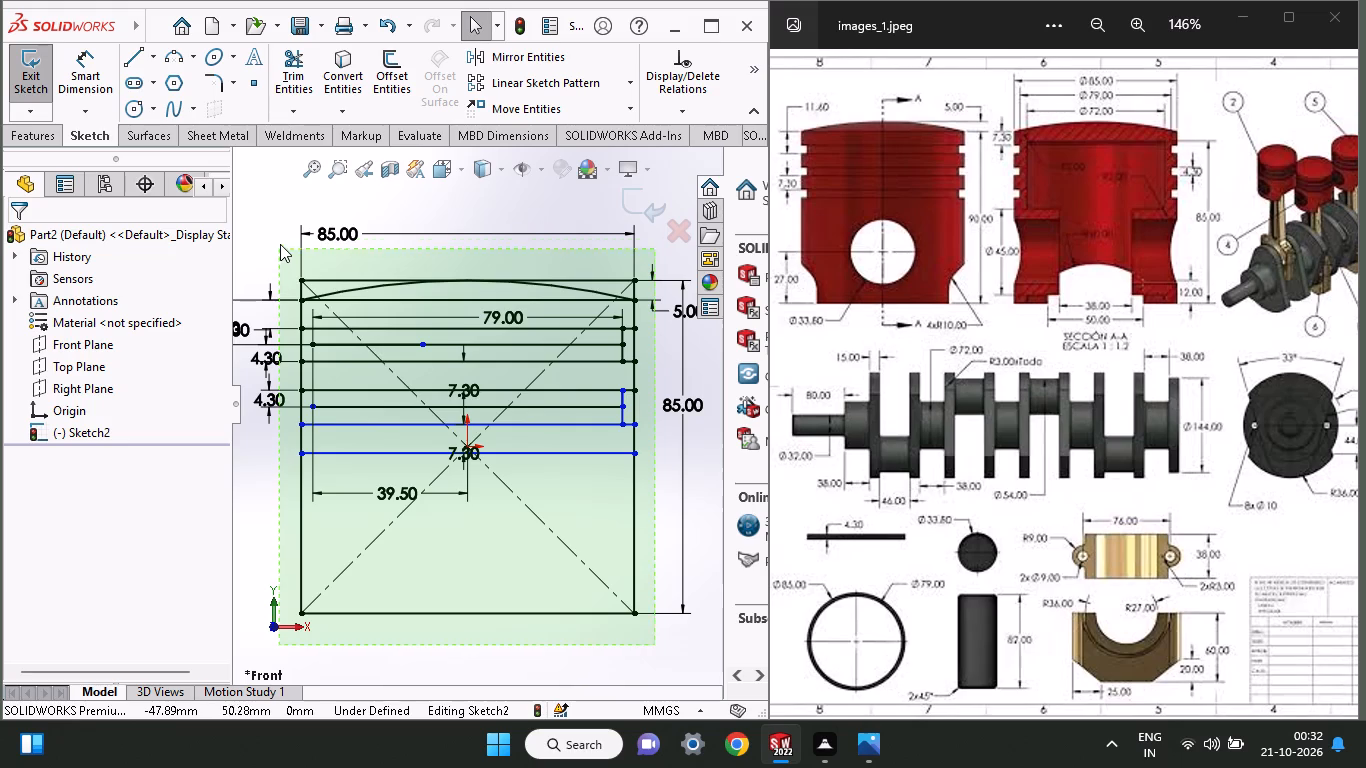
{"action": "left_click_drag", "start_coordinate": [280, 244], "coordinate": [280, 238]}
{"action": "right_click", "coordinate": [396, 254]}
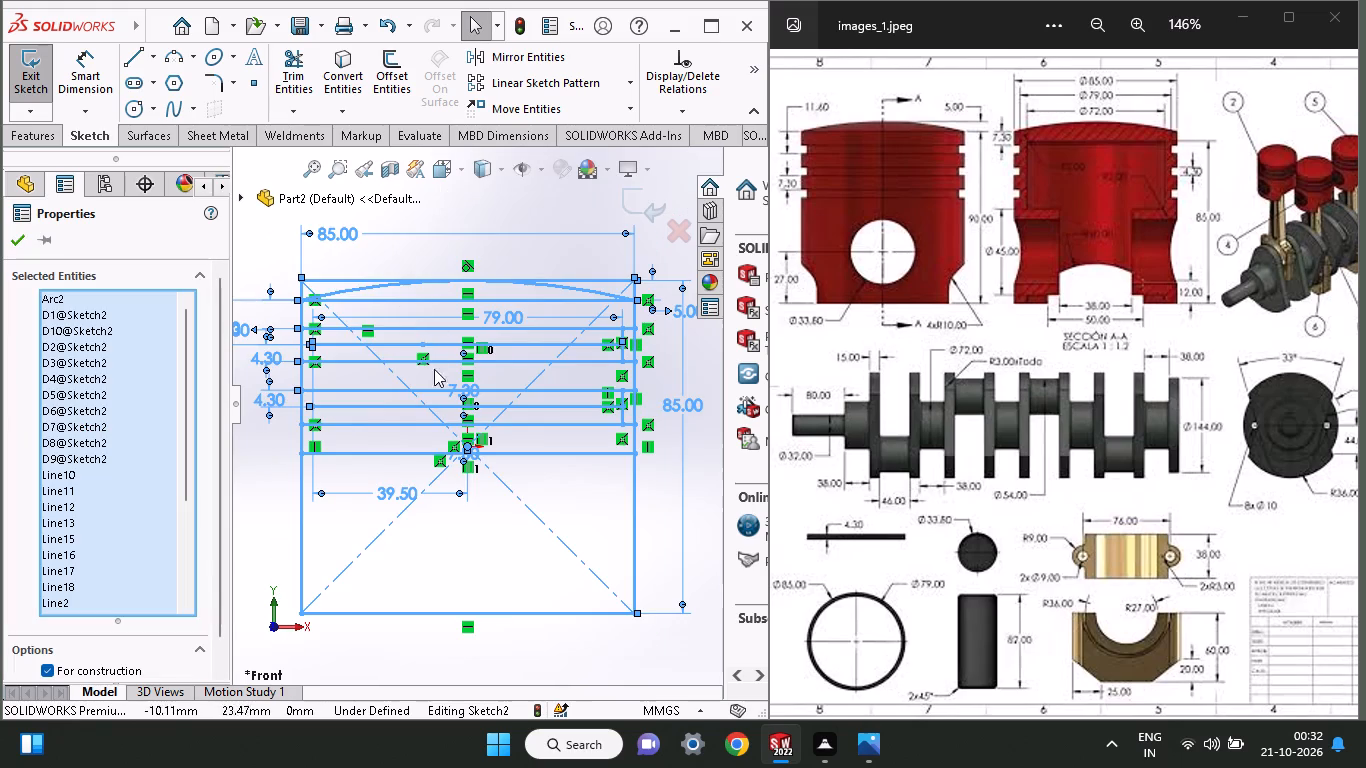
{"action": "right_click", "coordinate": [510, 210]}
{"action": "left_click", "coordinate": [525, 478]}
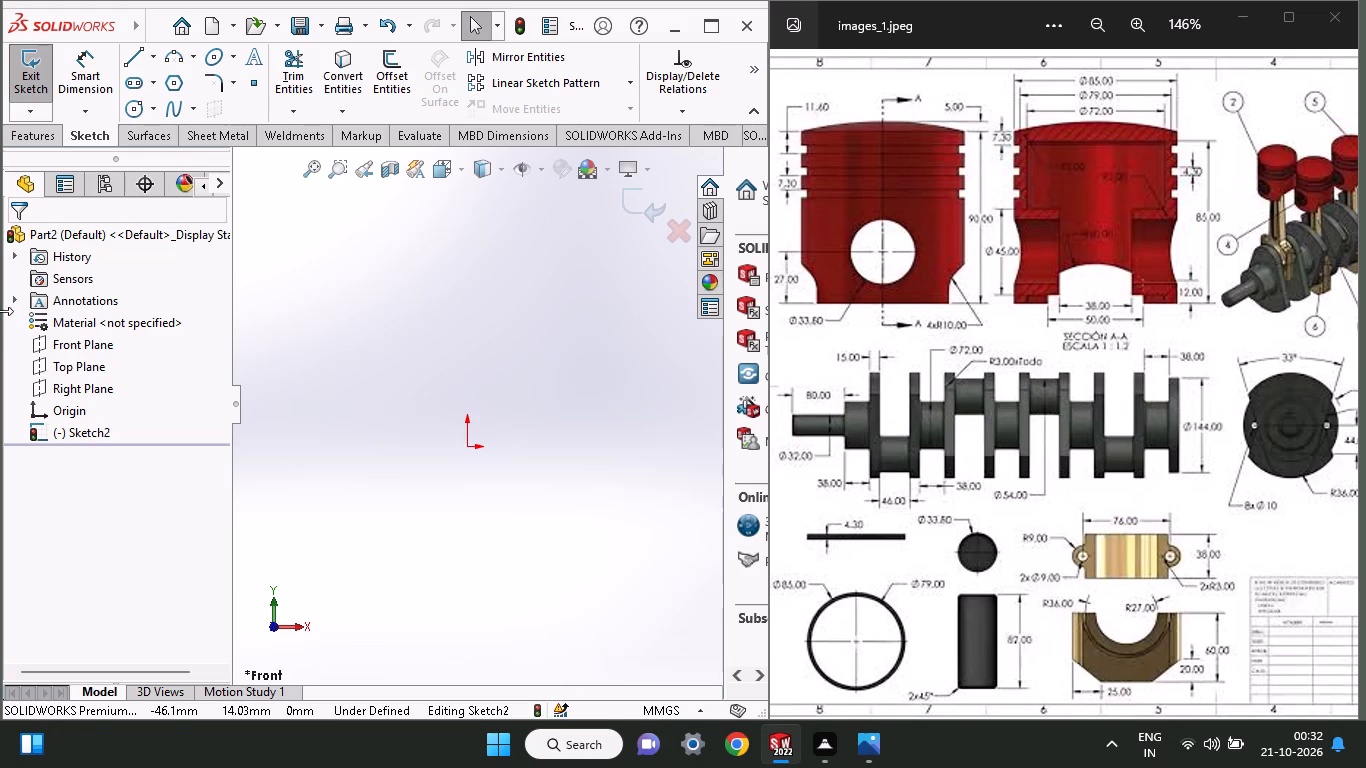
Exit the emptied sketch and start a new sketch on the Front Plane.
{"action": "left_click", "coordinate": [87, 350]}
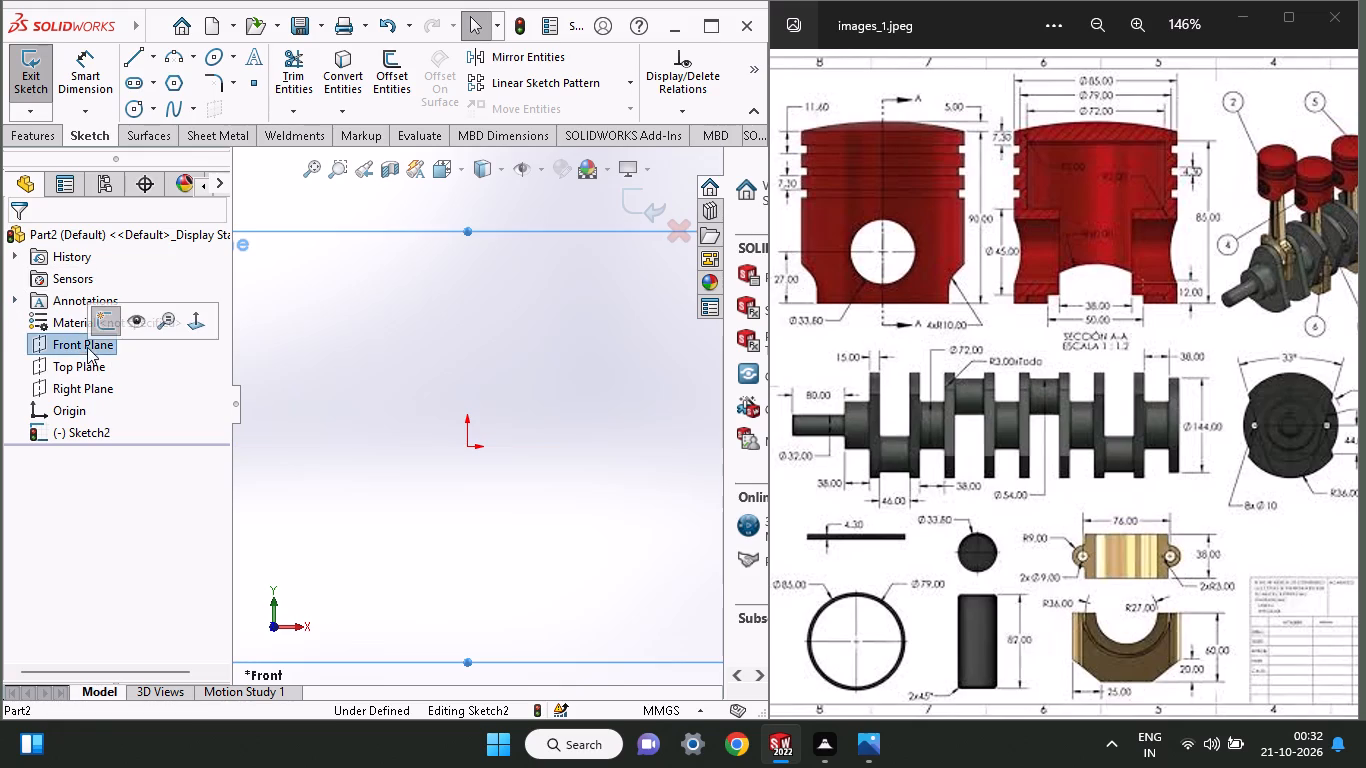
{"action": "left_click", "coordinate": [103, 329]}
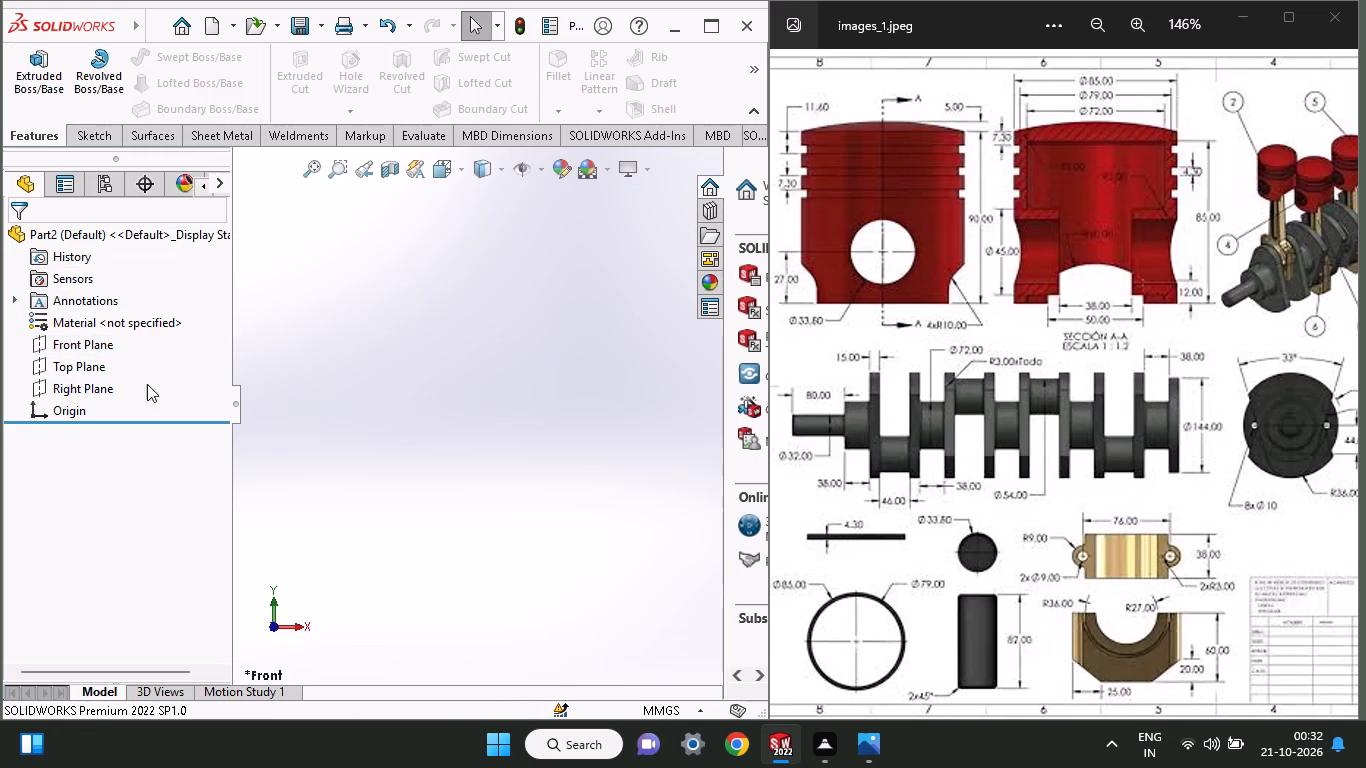
{"action": "left_click", "coordinate": [101, 349]}
{"action": "left_click", "coordinate": [110, 321]}
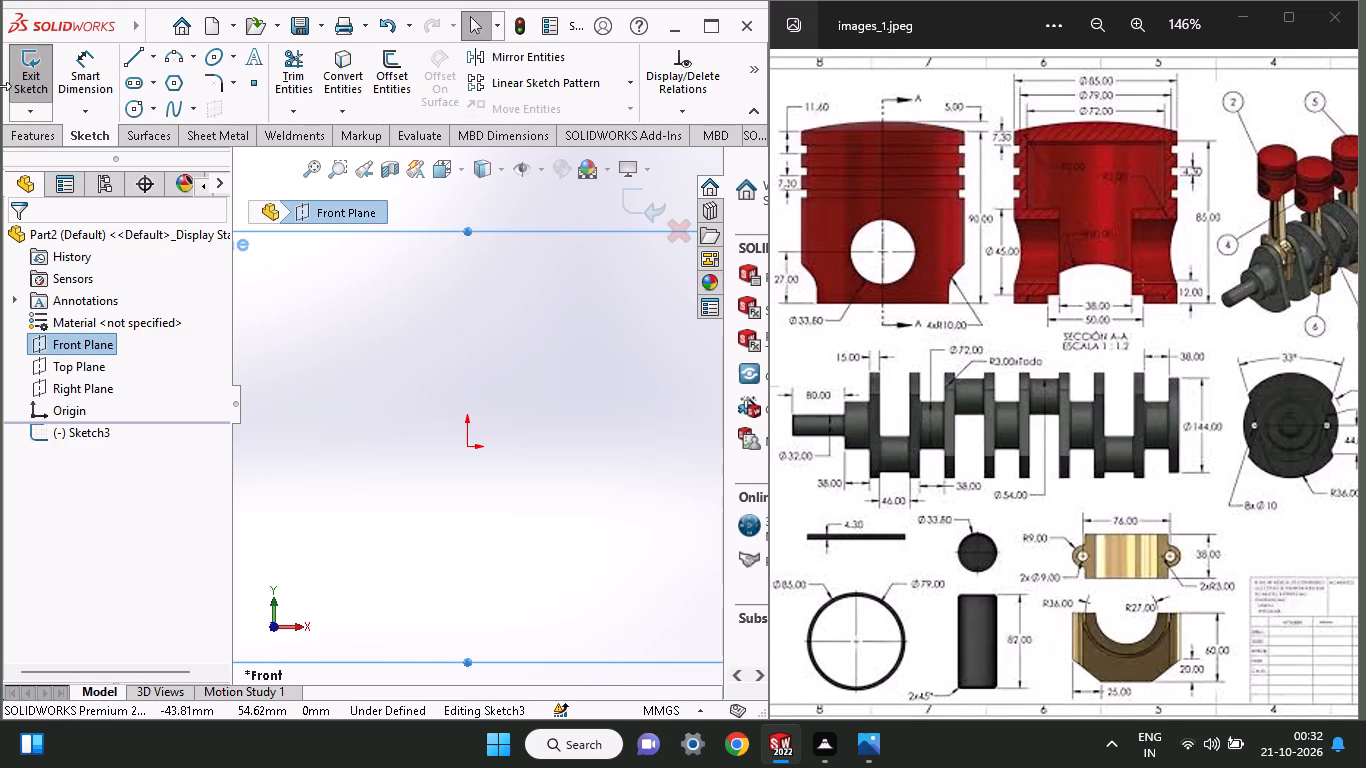
Sketch a vertical line through the origin, extending above and below it.
{"action": "left_click", "coordinate": [133, 57]}
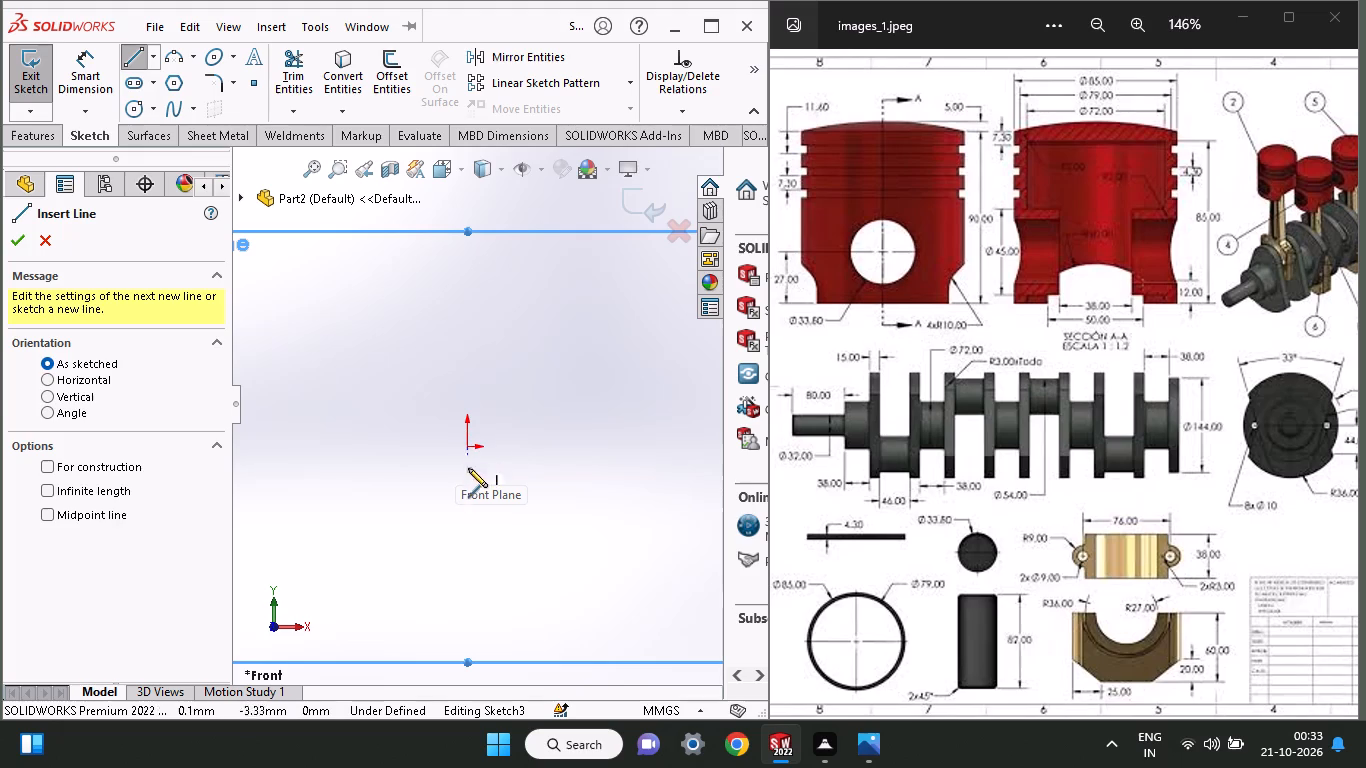
{"action": "left_click_drag", "start_coordinate": [465, 564], "coordinate": [462, 536]}
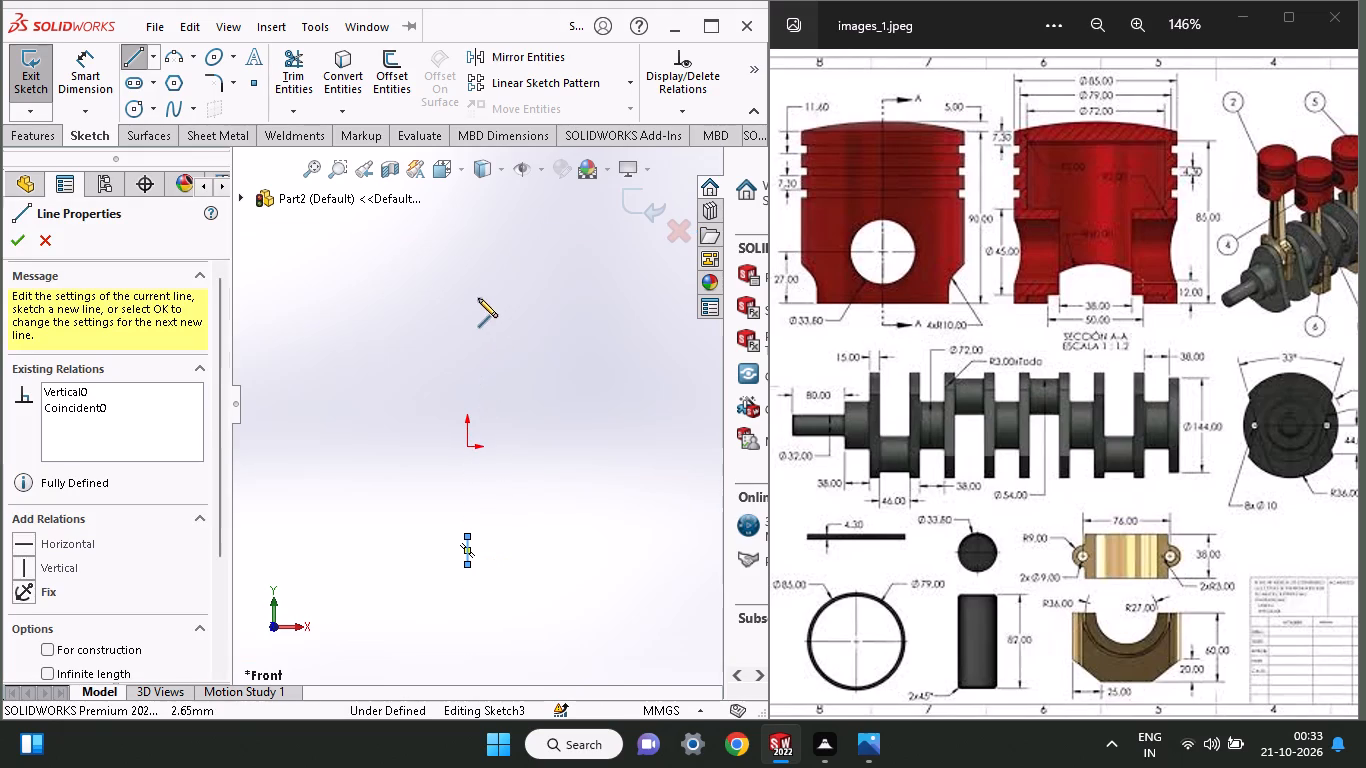
{"action": "left_click", "coordinate": [472, 291]}
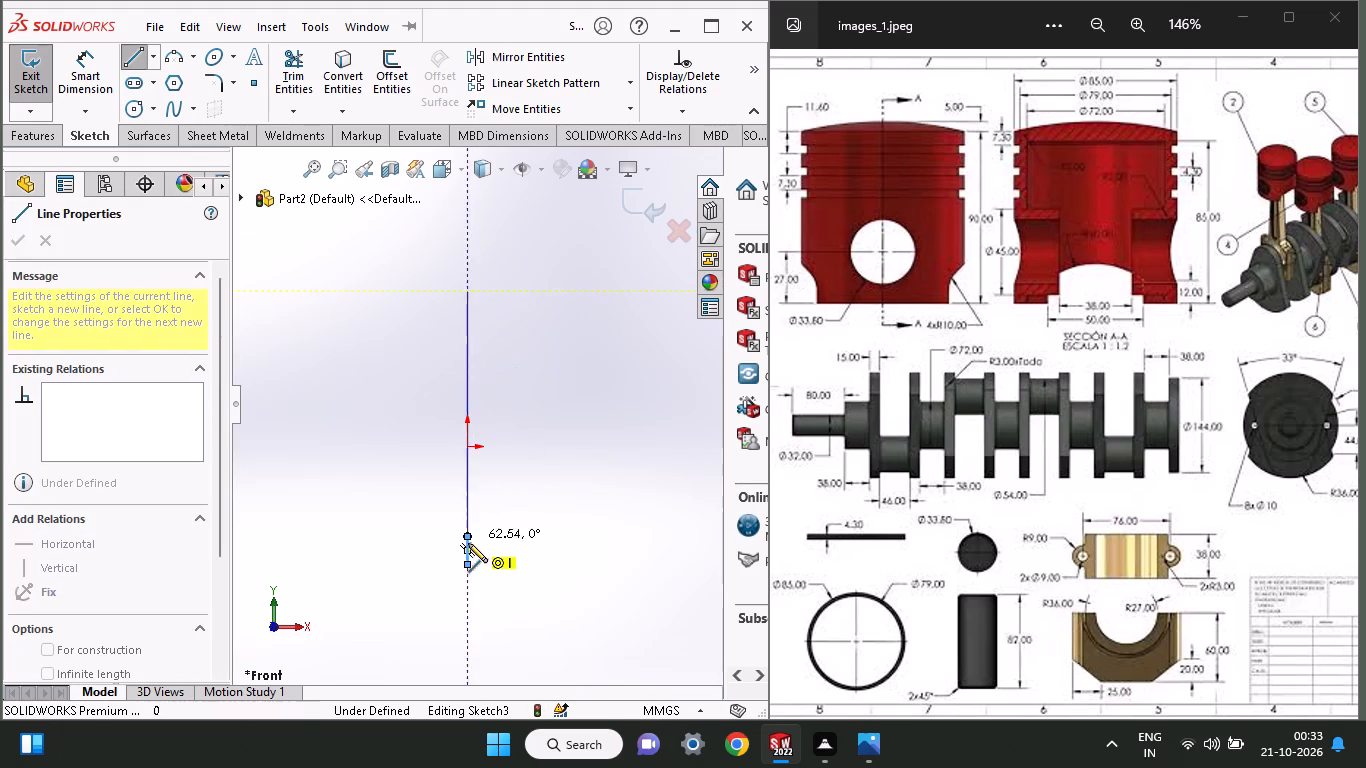
{"action": "left_click", "coordinate": [469, 569]}
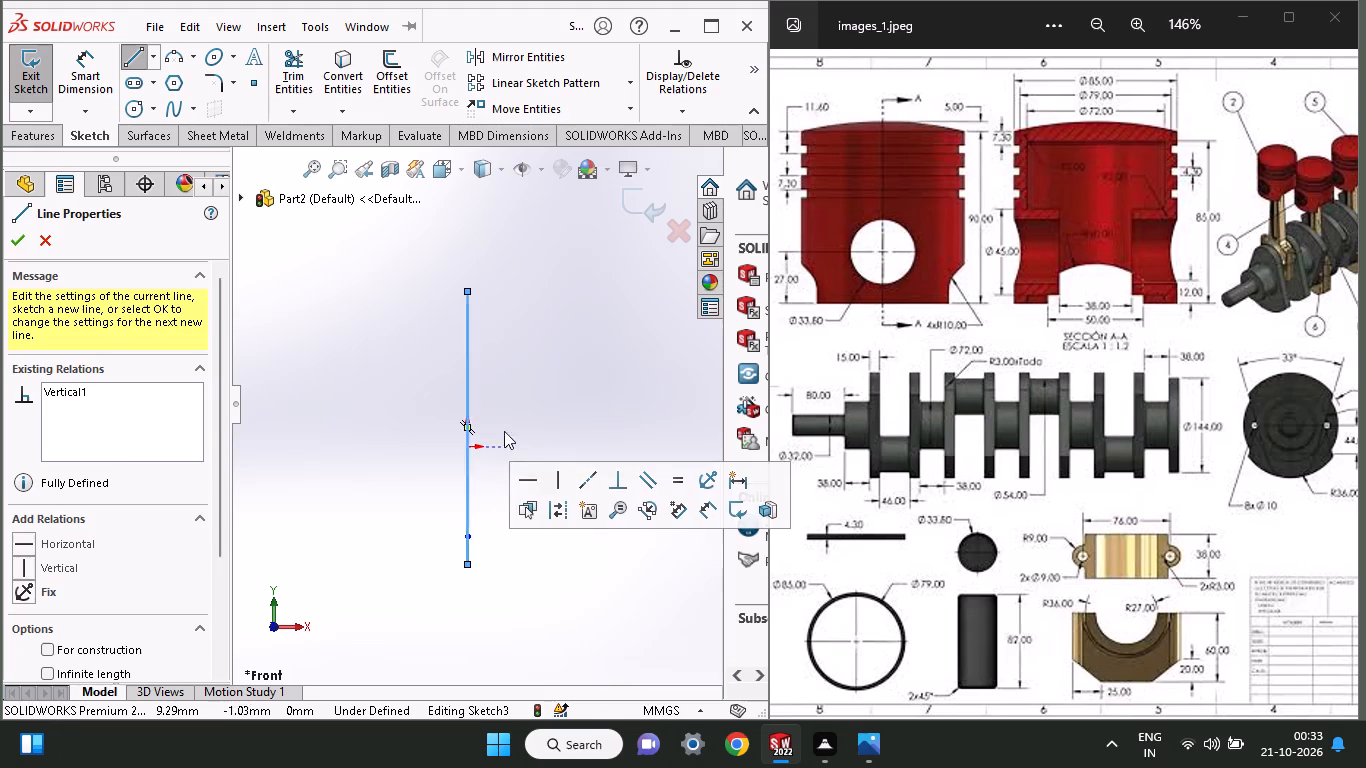
{"action": "right_click", "coordinate": [504, 431]}
{"action": "left_click", "coordinate": [523, 447]}
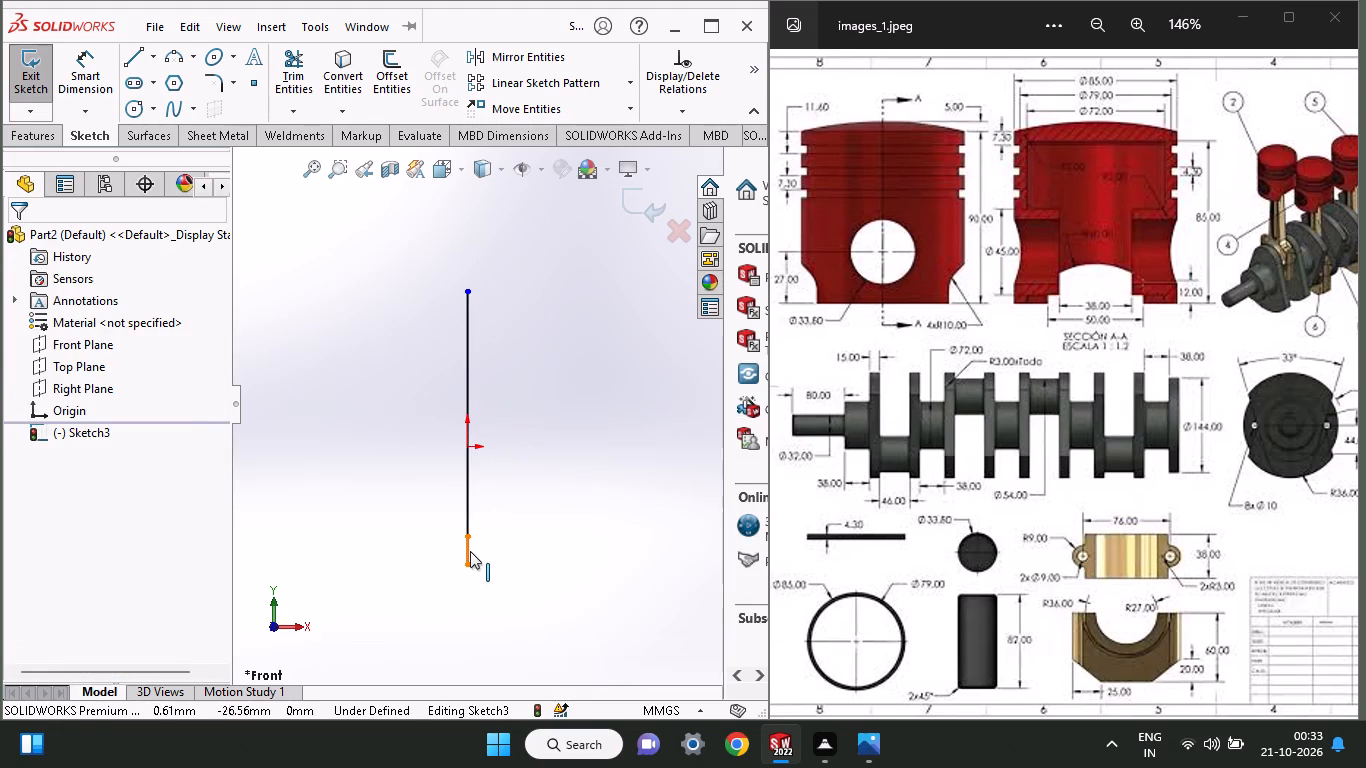
Delete the short stray line overlapping the lower end of the vertical line.
{"action": "left_click", "coordinate": [470, 551]}
{"action": "right_click", "coordinate": [470, 551]}
{"action": "left_click", "coordinate": [496, 680]}
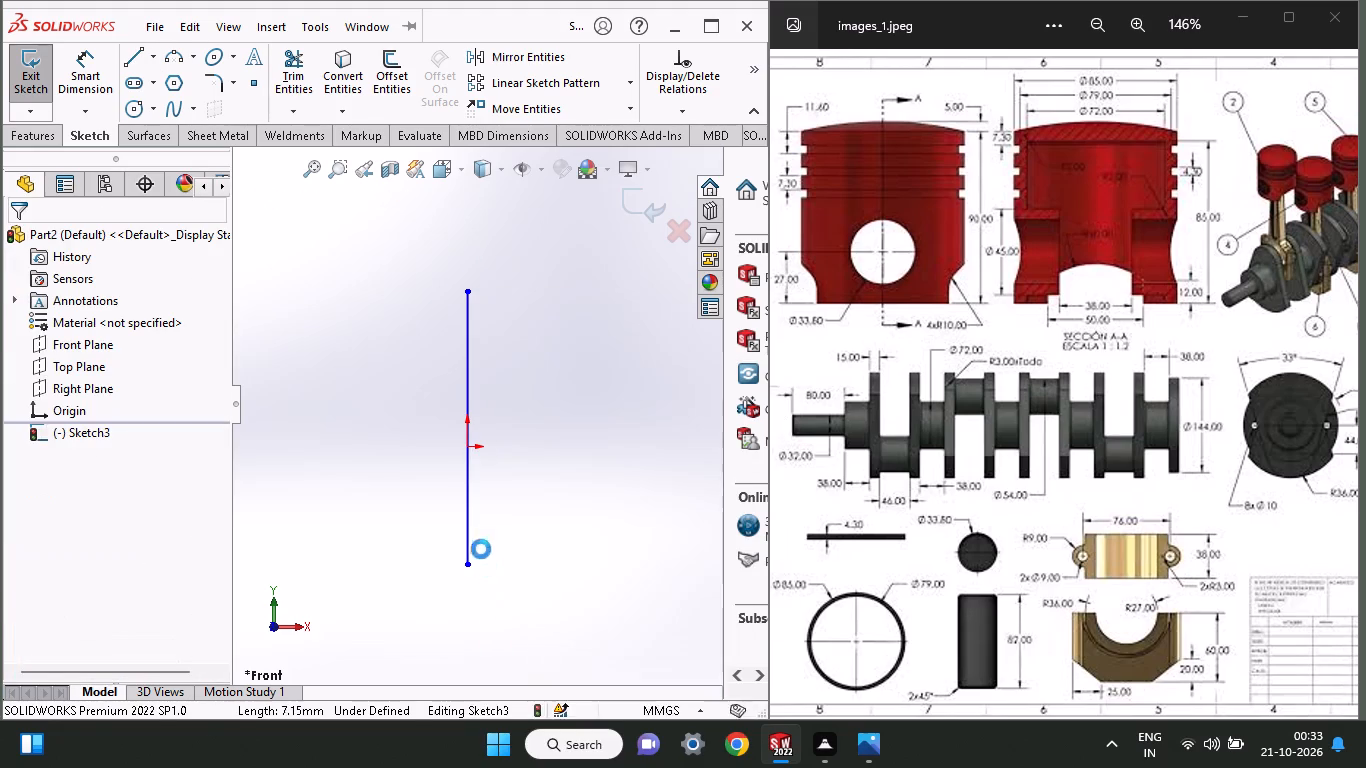
Dimension the vertical line's lower endpoint 45 mm from the origin.
{"action": "left_click", "coordinate": [78, 77]}
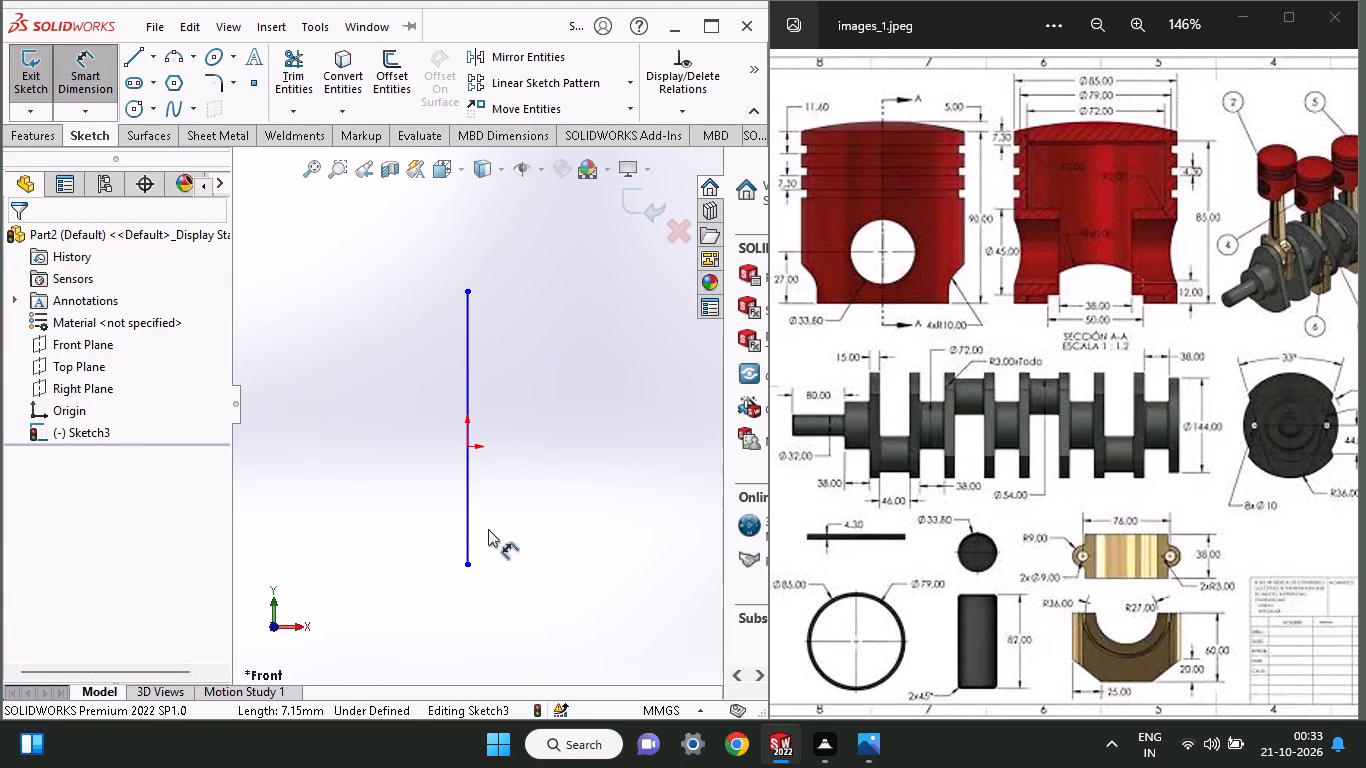
{"action": "left_click", "coordinate": [463, 565]}
{"action": "left_click", "coordinate": [468, 447]}
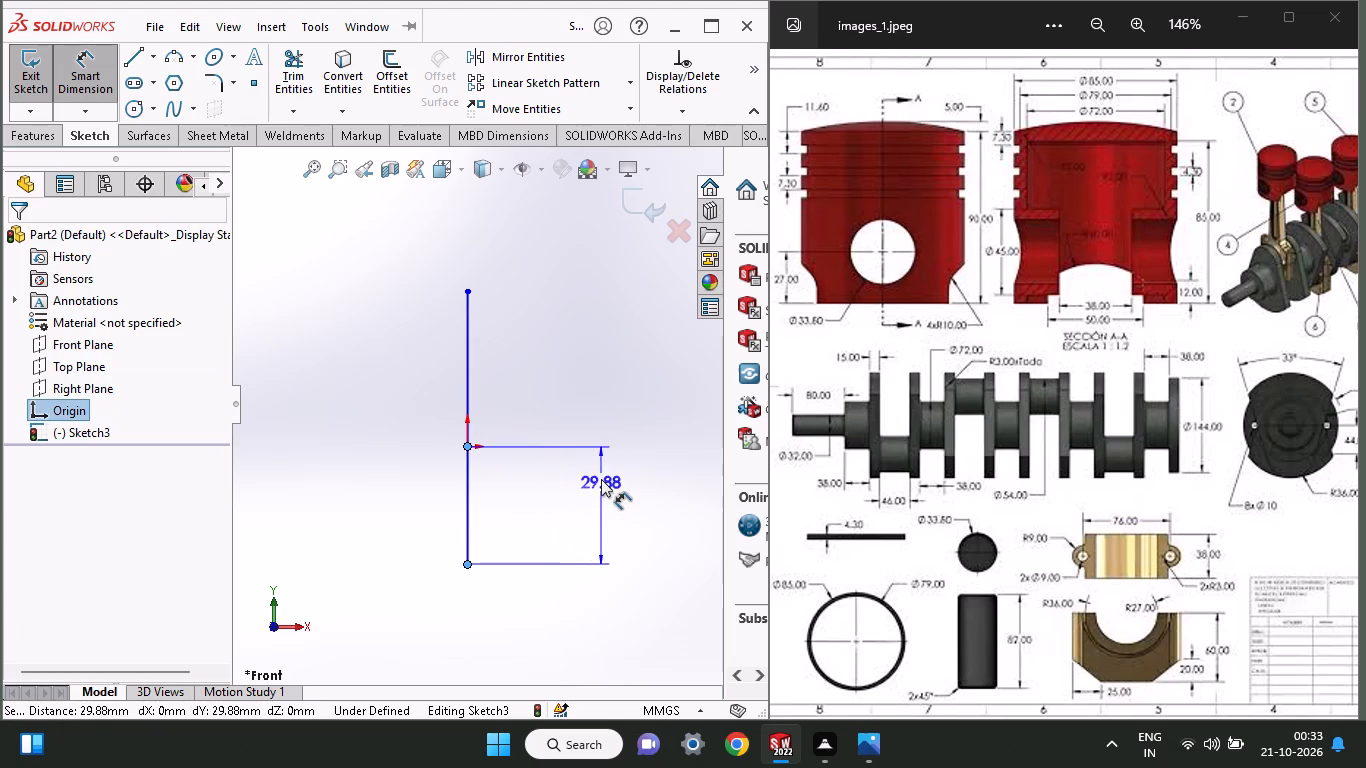
{"action": "left_click", "coordinate": [601, 479]}
{"action": "type", "text": "45"}
{"action": "key", "text": "Return"}
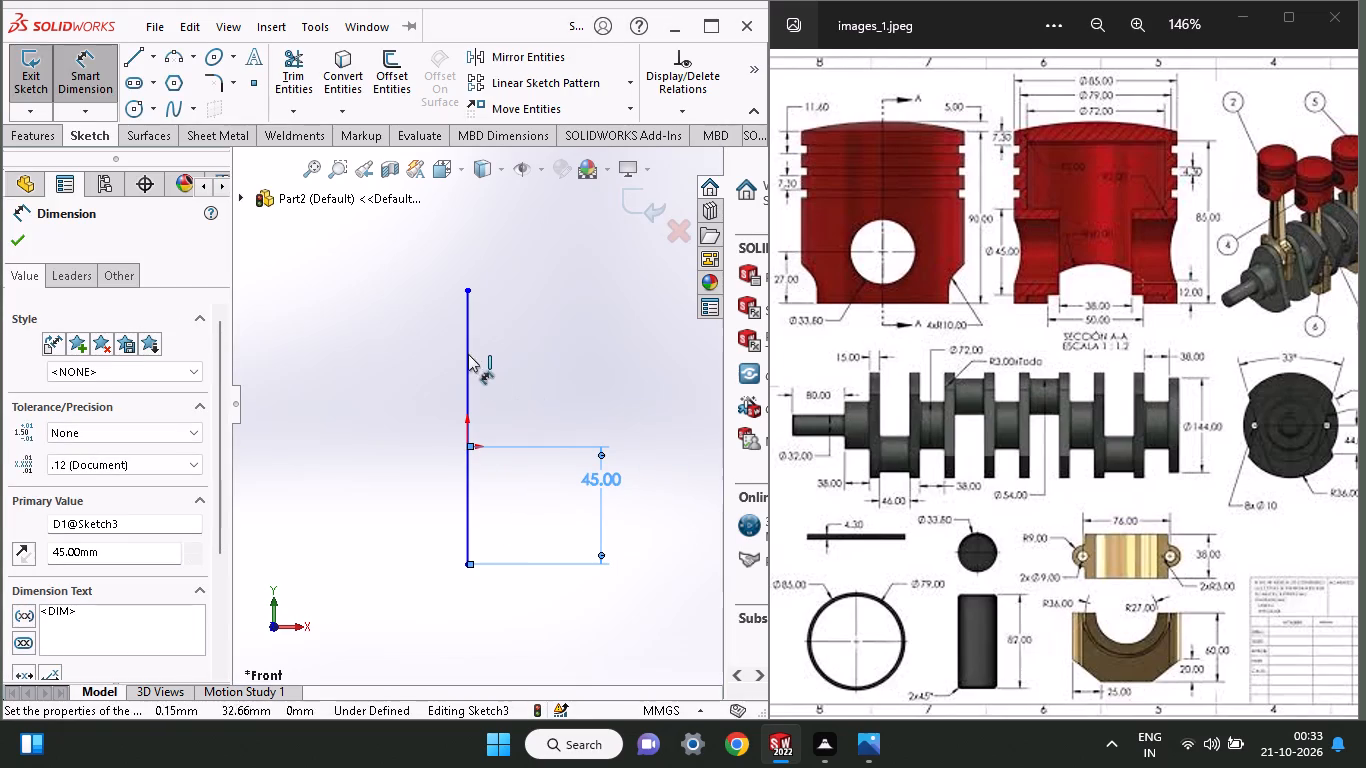
Dimension the vertical line's upper endpoint 45 mm from the origin.
{"action": "left_click", "coordinate": [467, 285]}
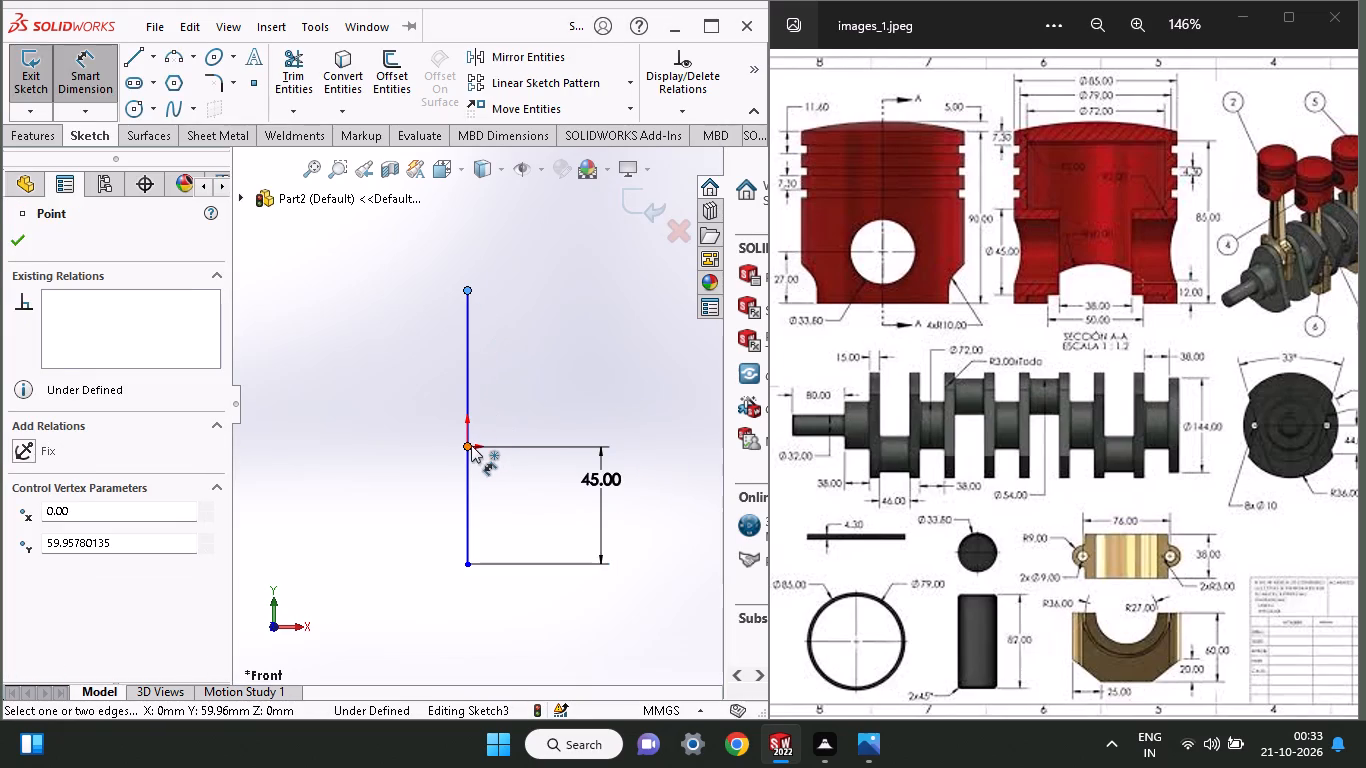
{"action": "left_click", "coordinate": [471, 445]}
{"action": "left_click", "coordinate": [604, 352]}
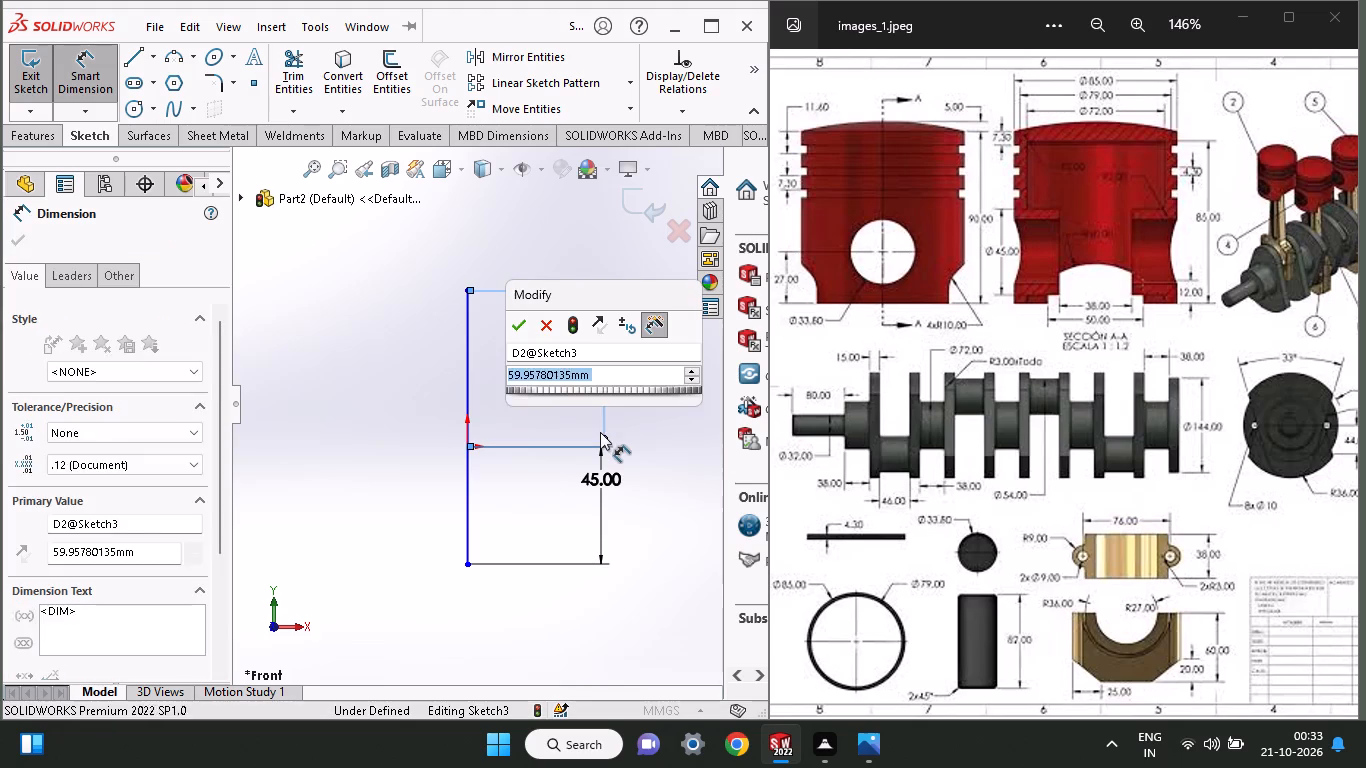
{"action": "type", "text": "465"}
{"action": "key", "text": "BackSpace"}
{"action": "key", "text": "BackSpace"}
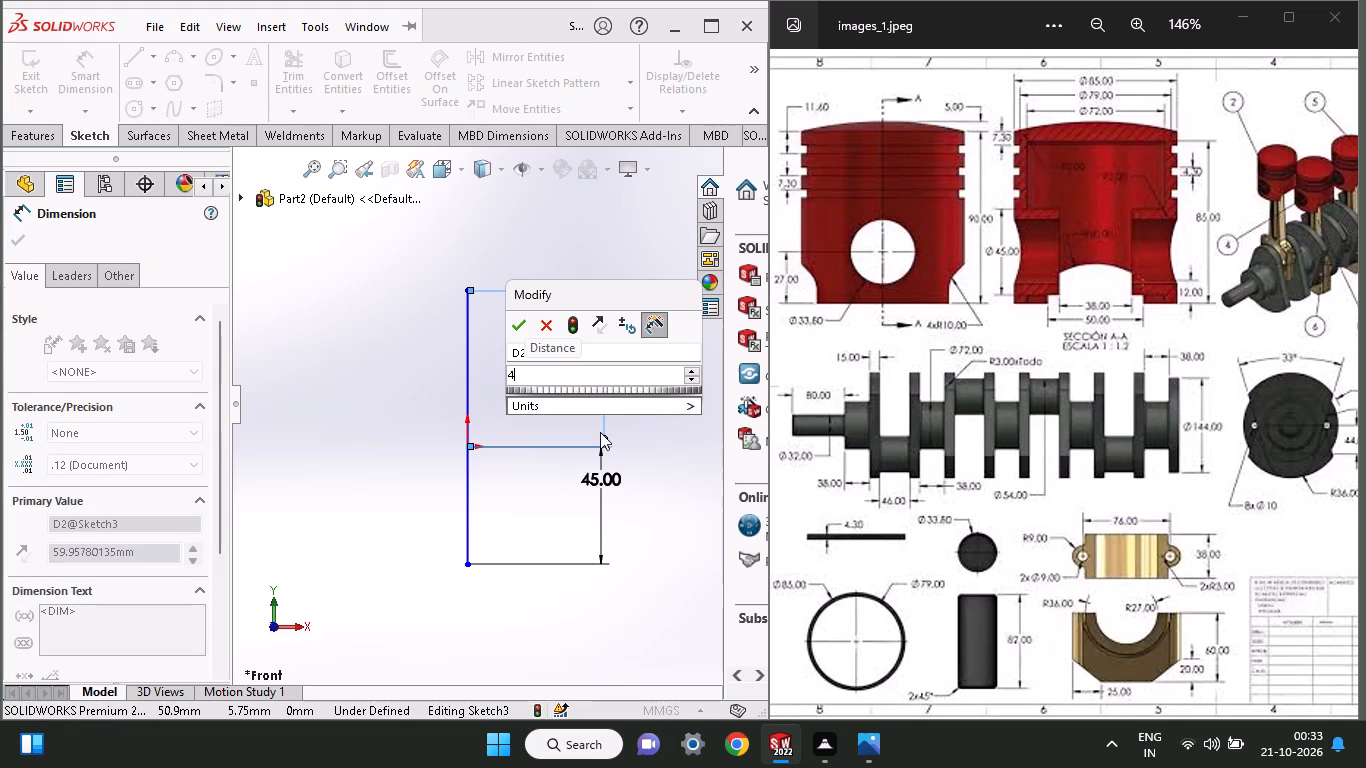
{"action": "key", "text": "5"}
{"action": "key", "text": "Return"}
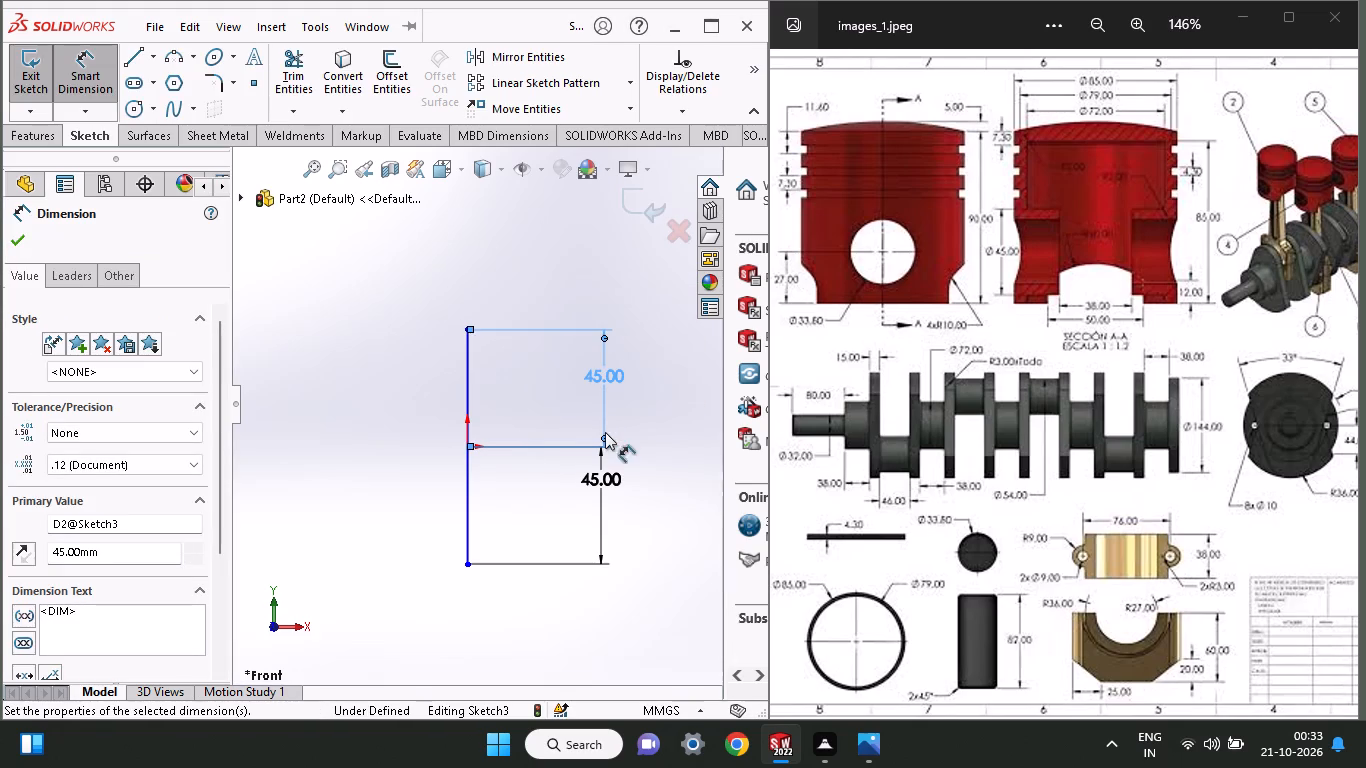
{"action": "left_click", "coordinate": [13, 243]}
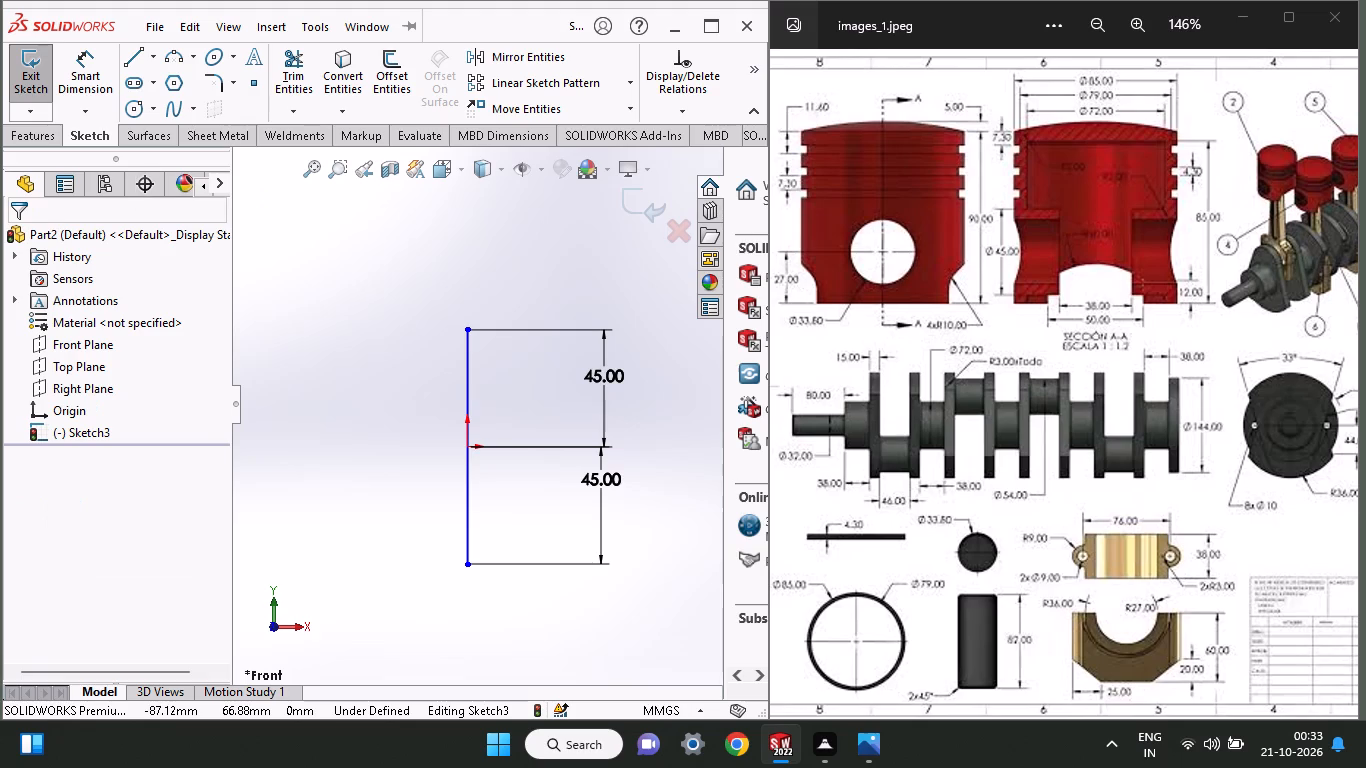
Sketch a horizontal line about 32 mm leftward from the vertical line's top endpoint, and one about 62 mm back across to its right side.
{"action": "left_click", "coordinate": [127, 56]}
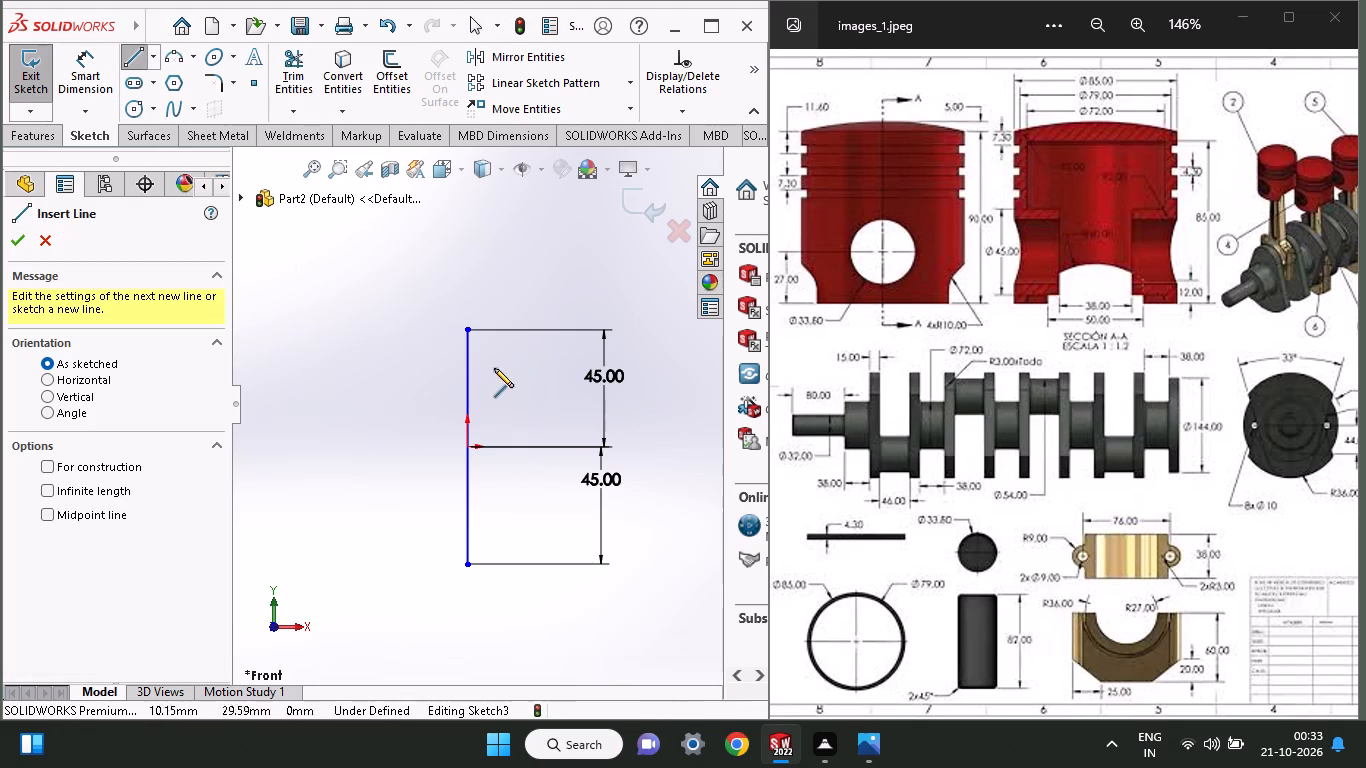
{"action": "left_click", "coordinate": [466, 331]}
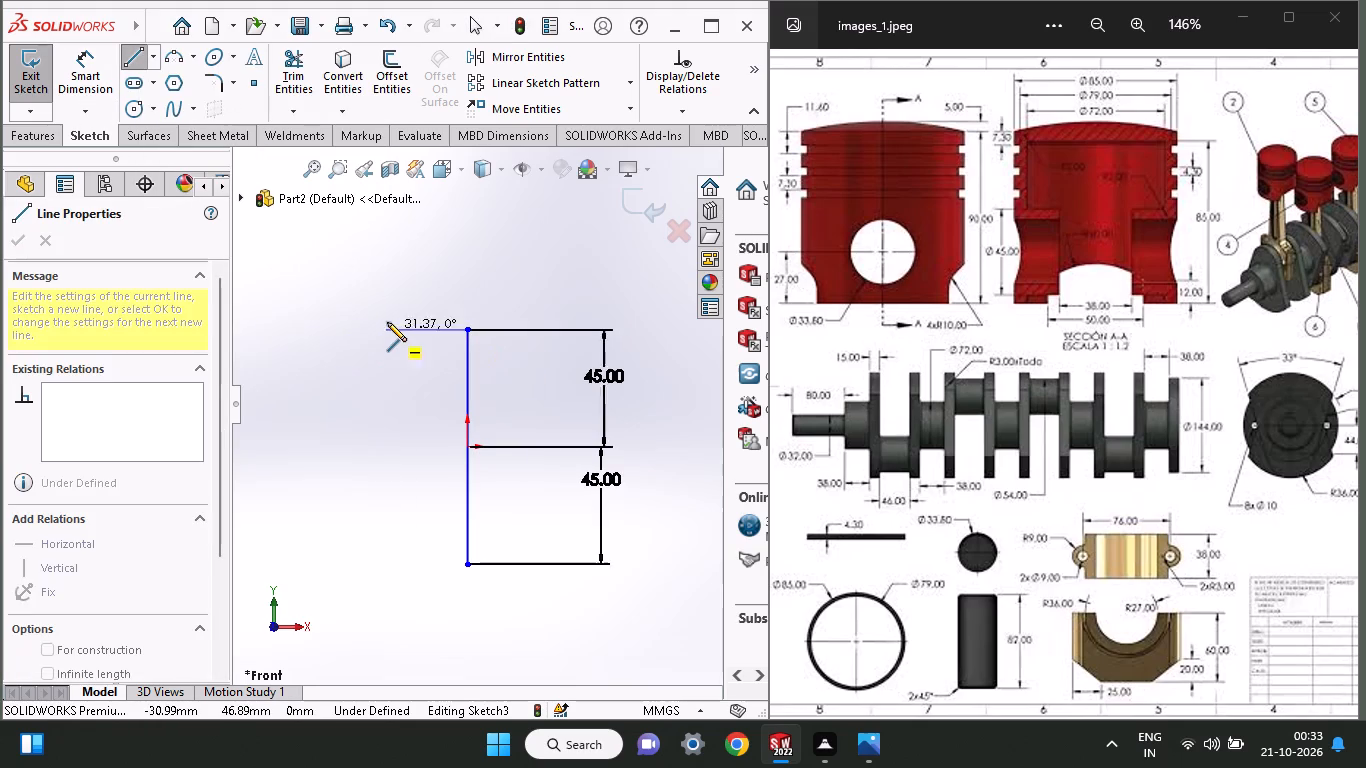
{"action": "left_click", "coordinate": [385, 329]}
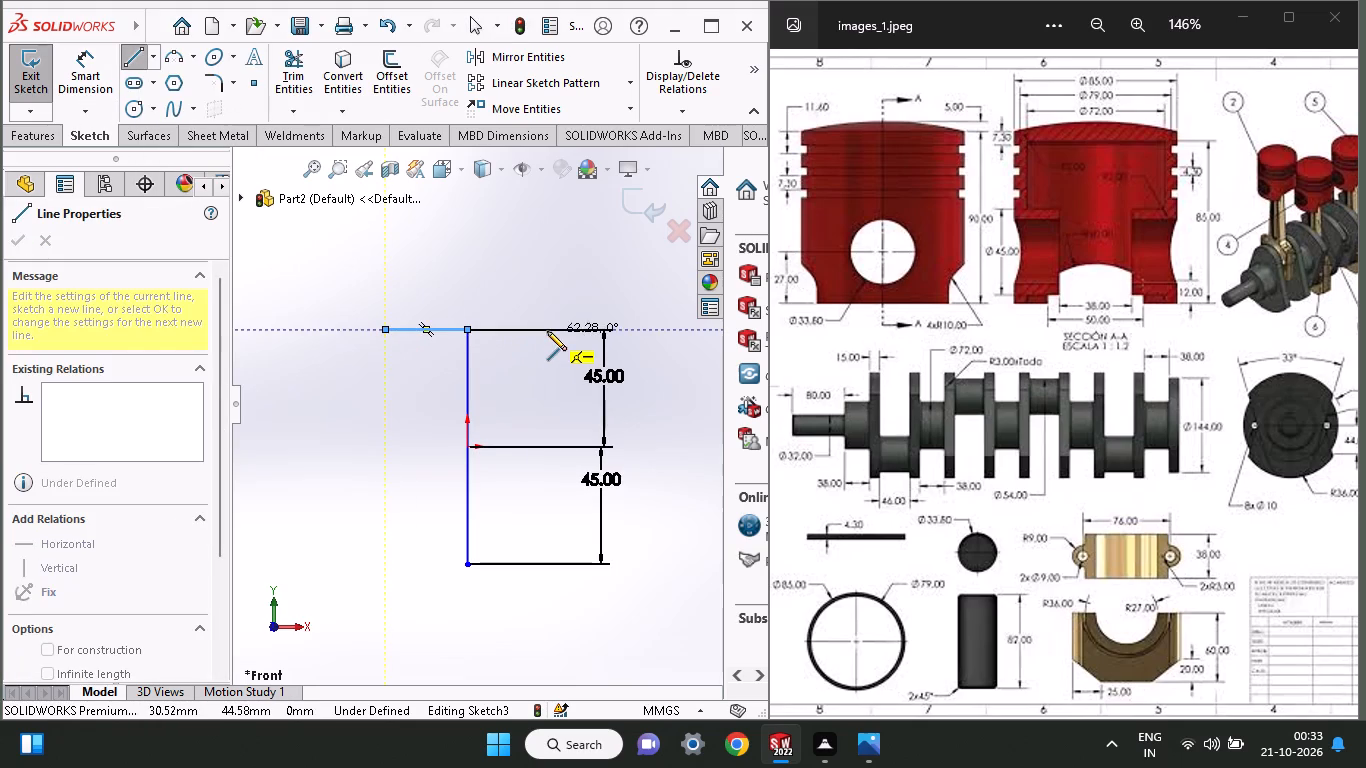
{"action": "left_click", "coordinate": [547, 331]}
{"action": "right_click", "coordinate": [537, 287]}
{"action": "left_click", "coordinate": [581, 294]}
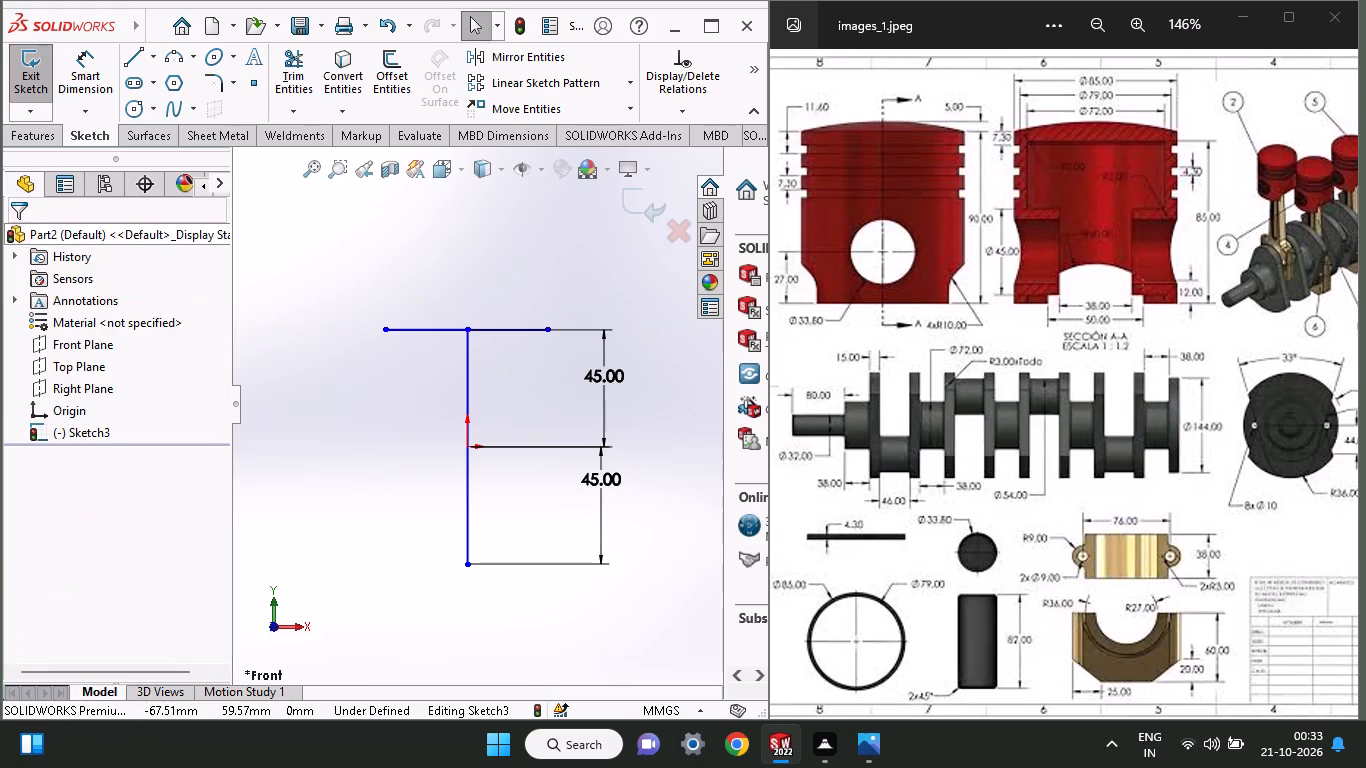
Dimension the short horizontal line left of the vertical line's top endpoint as 85 mm.
{"action": "left_click", "coordinate": [66, 67]}
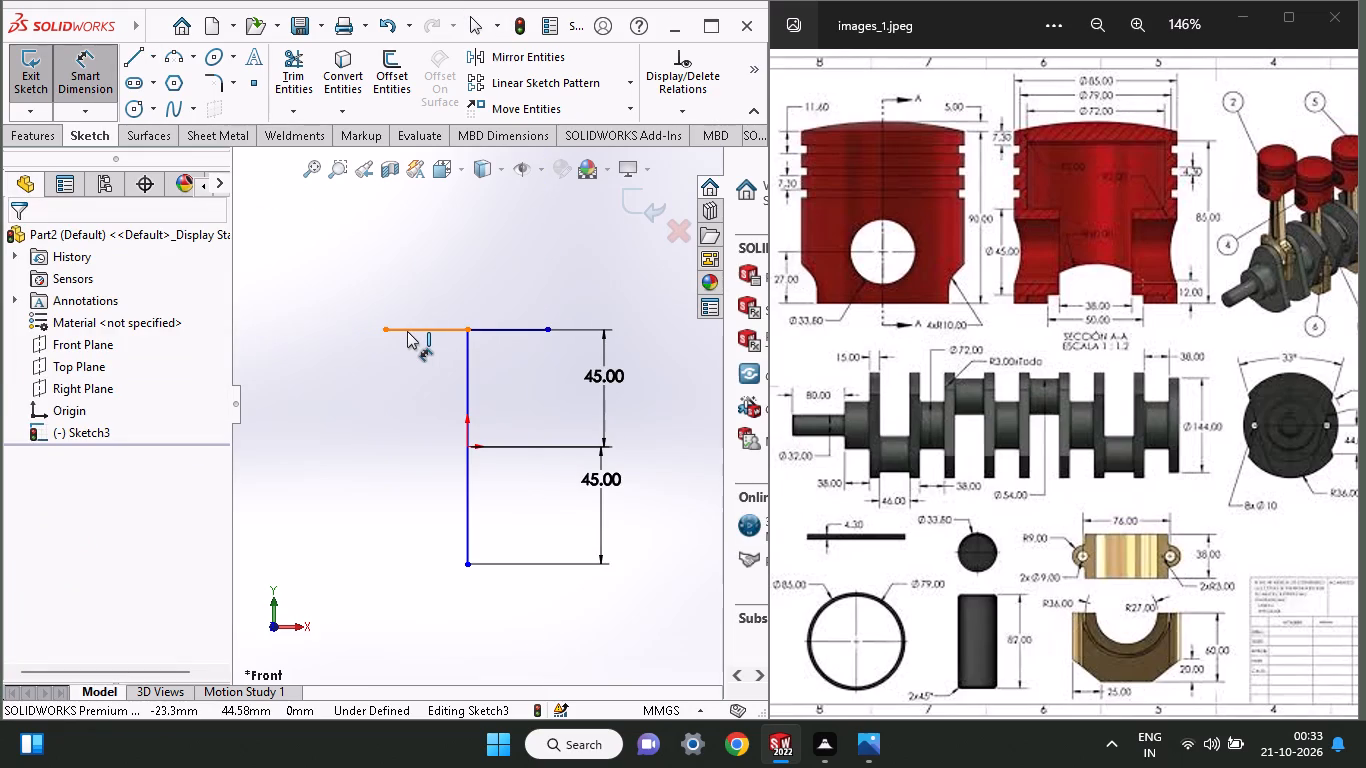
{"action": "left_click", "coordinate": [407, 331]}
{"action": "left_click_drag", "start_coordinate": [409, 263], "coordinate": [421, 290]}
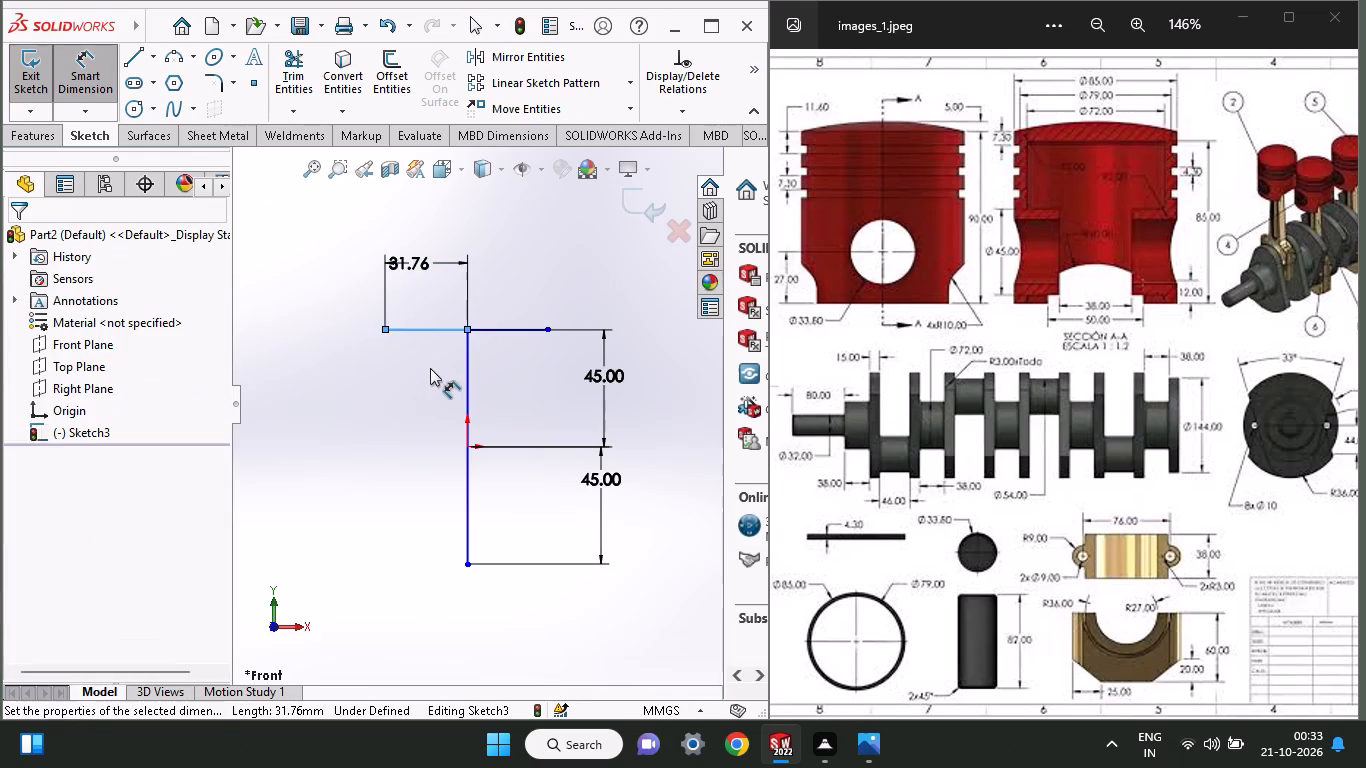
{"action": "type", "text": "85"}
{"action": "key", "text": "Return"}
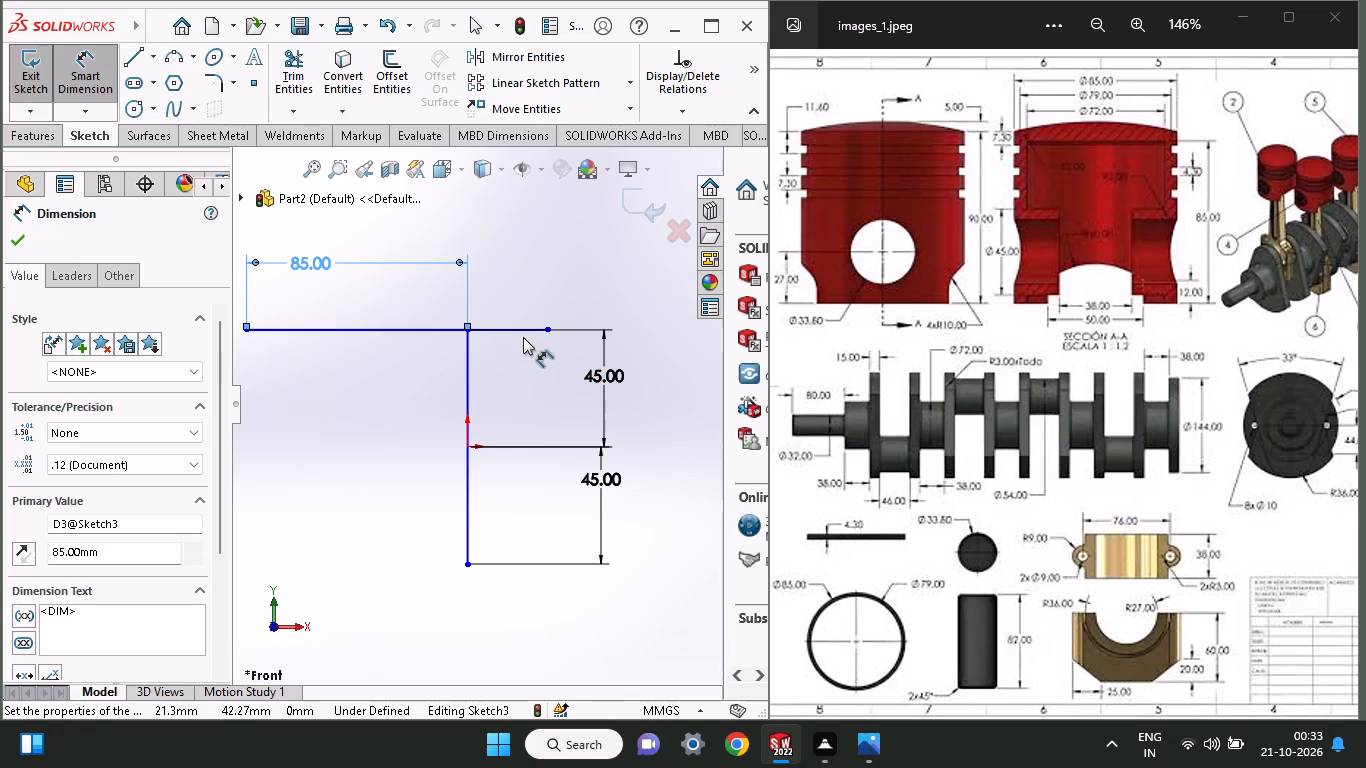
Set the left horizontal line's dimension to 85/2, giving 42.5 mm.
{"action": "left_click", "coordinate": [316, 264]}
{"action": "left_click", "coordinate": [316, 264]}
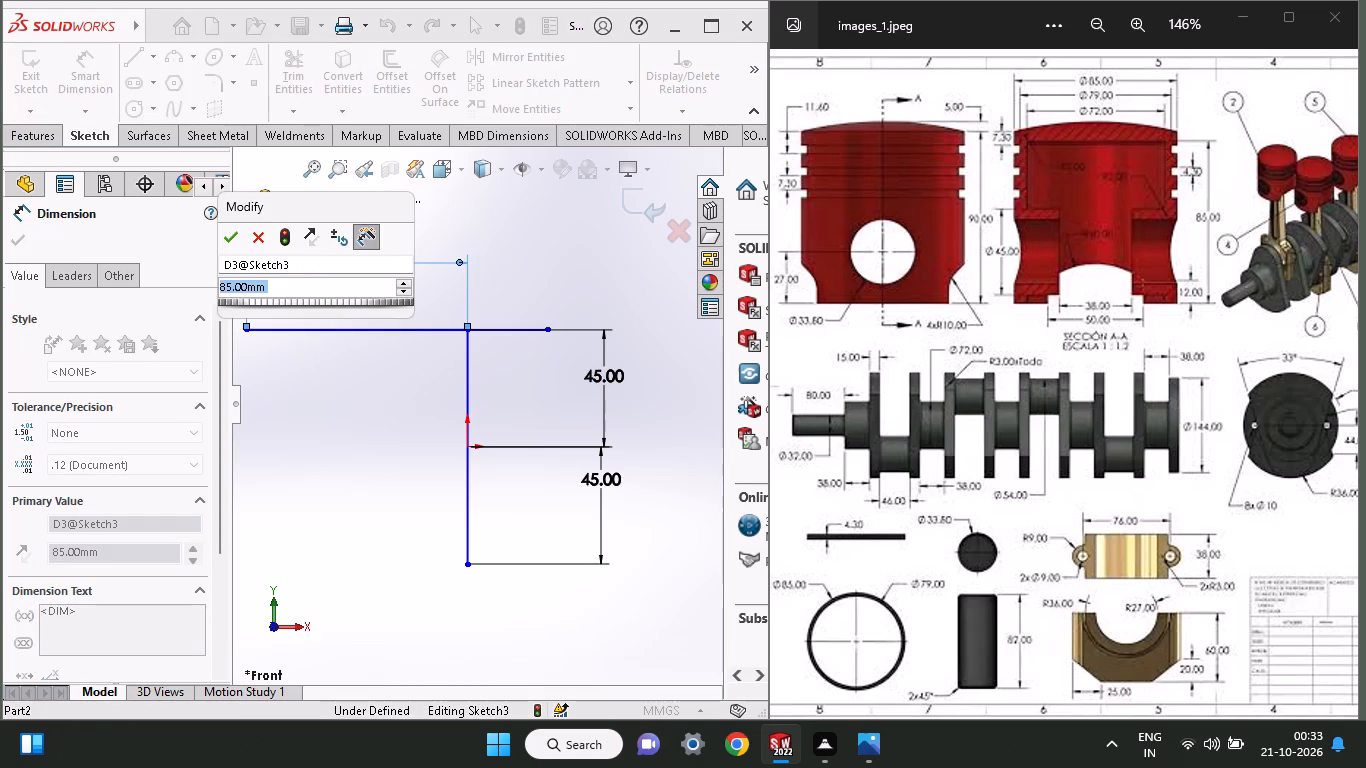
{"action": "key", "text": "8"}
{"action": "type", "text": "5/2"}
{"action": "key", "text": "Return"}
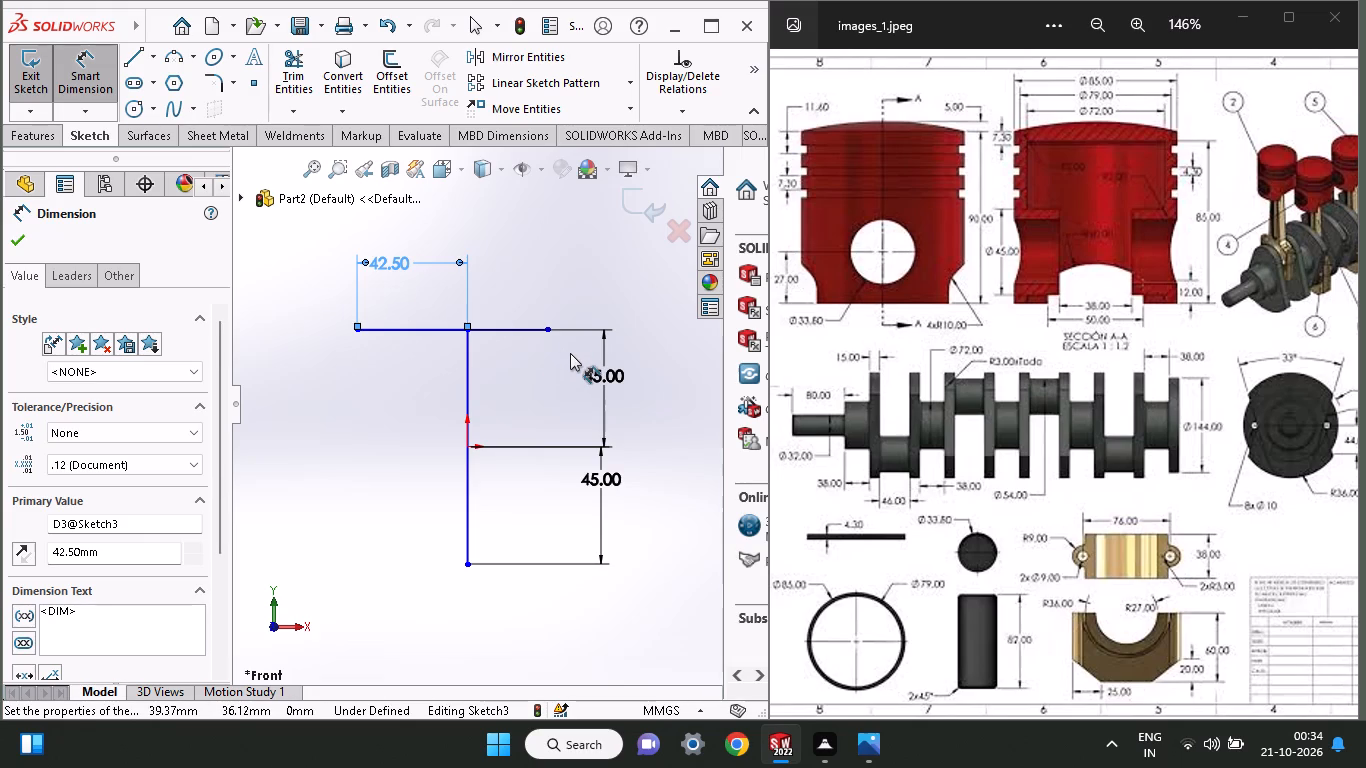
Dimension the full-width horizontal line across the top as 85 mm.
{"action": "left_click", "coordinate": [509, 328]}
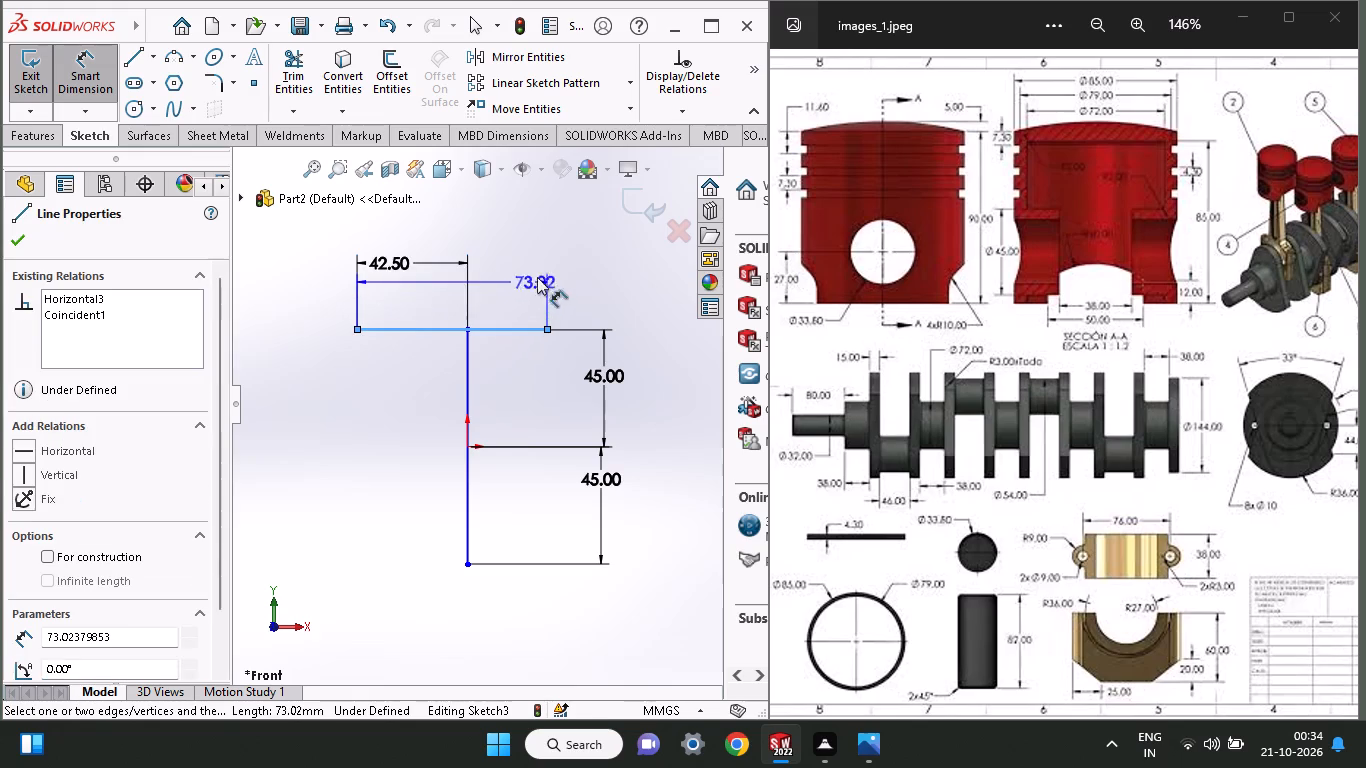
{"action": "left_click", "coordinate": [562, 232]}
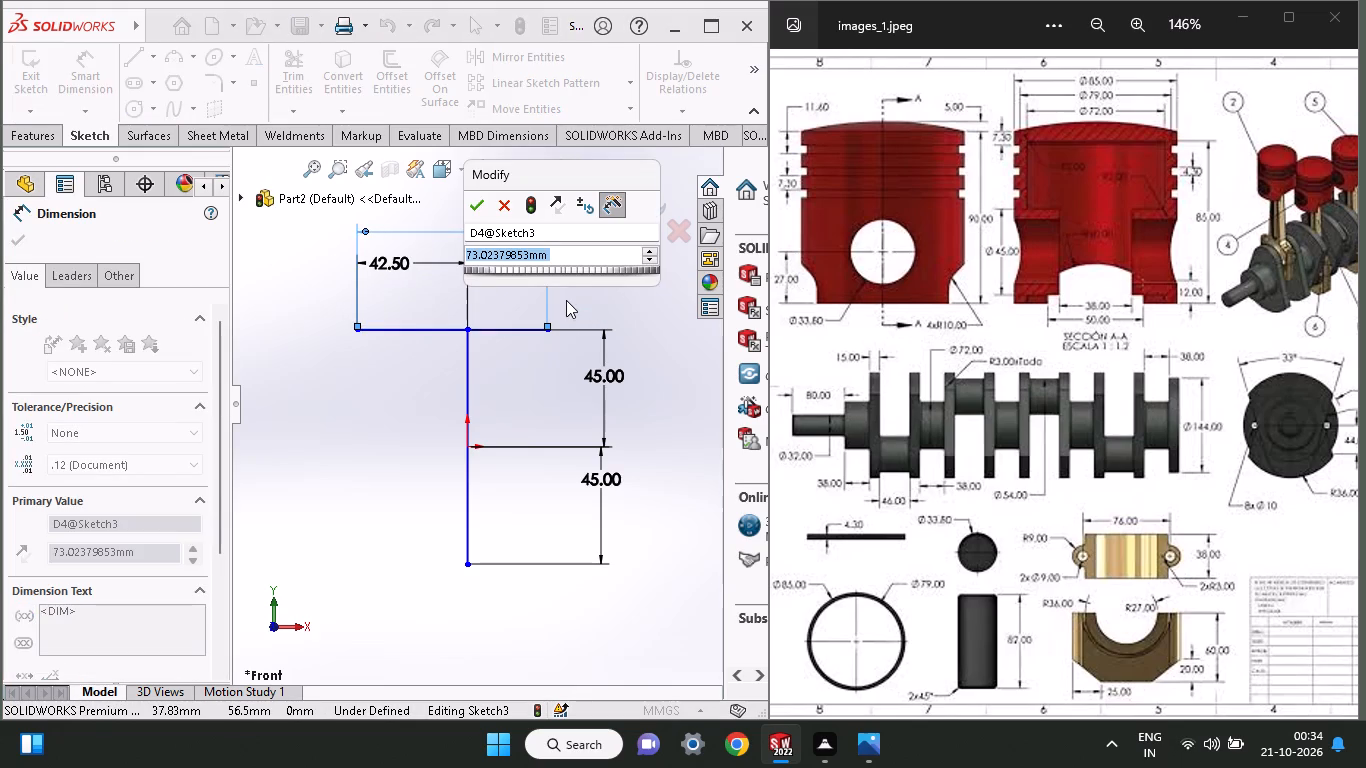
{"action": "type", "text": "85"}
{"action": "key", "text": "Return"}
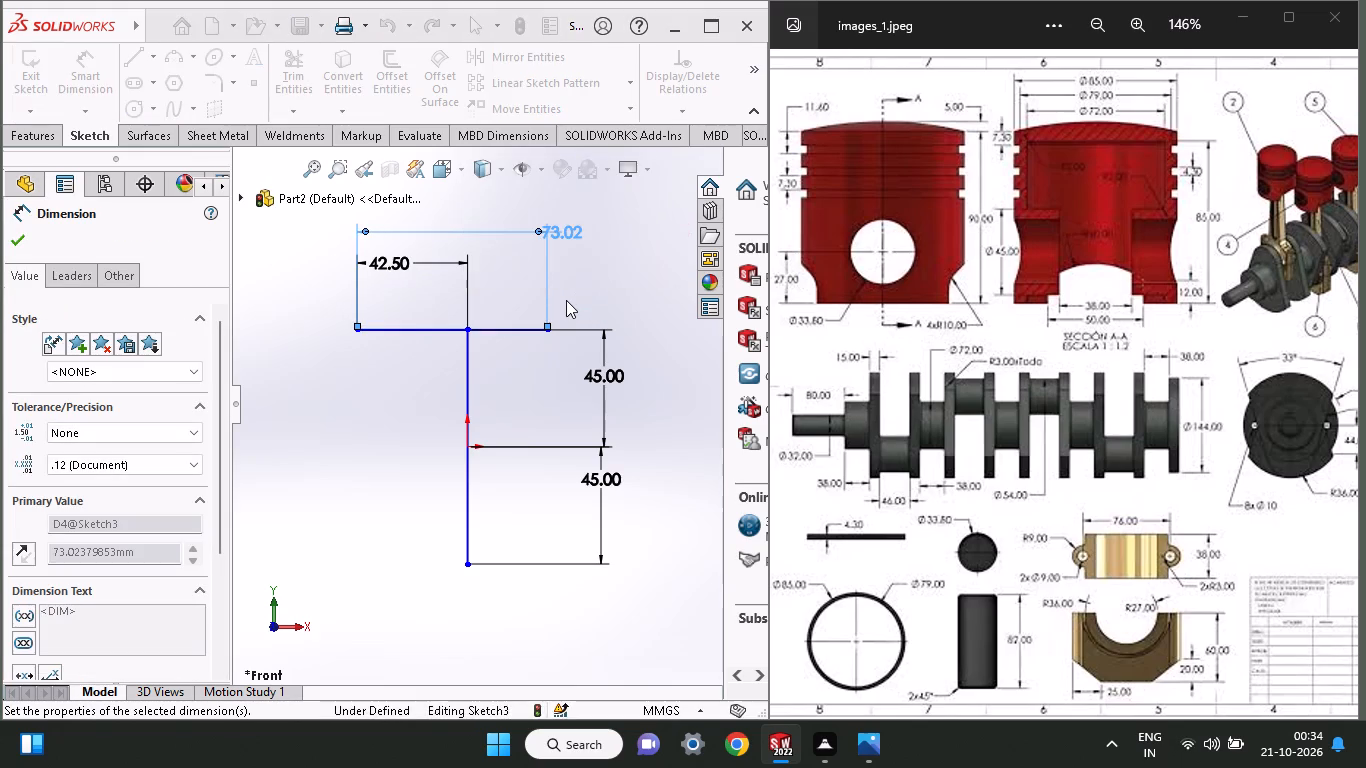
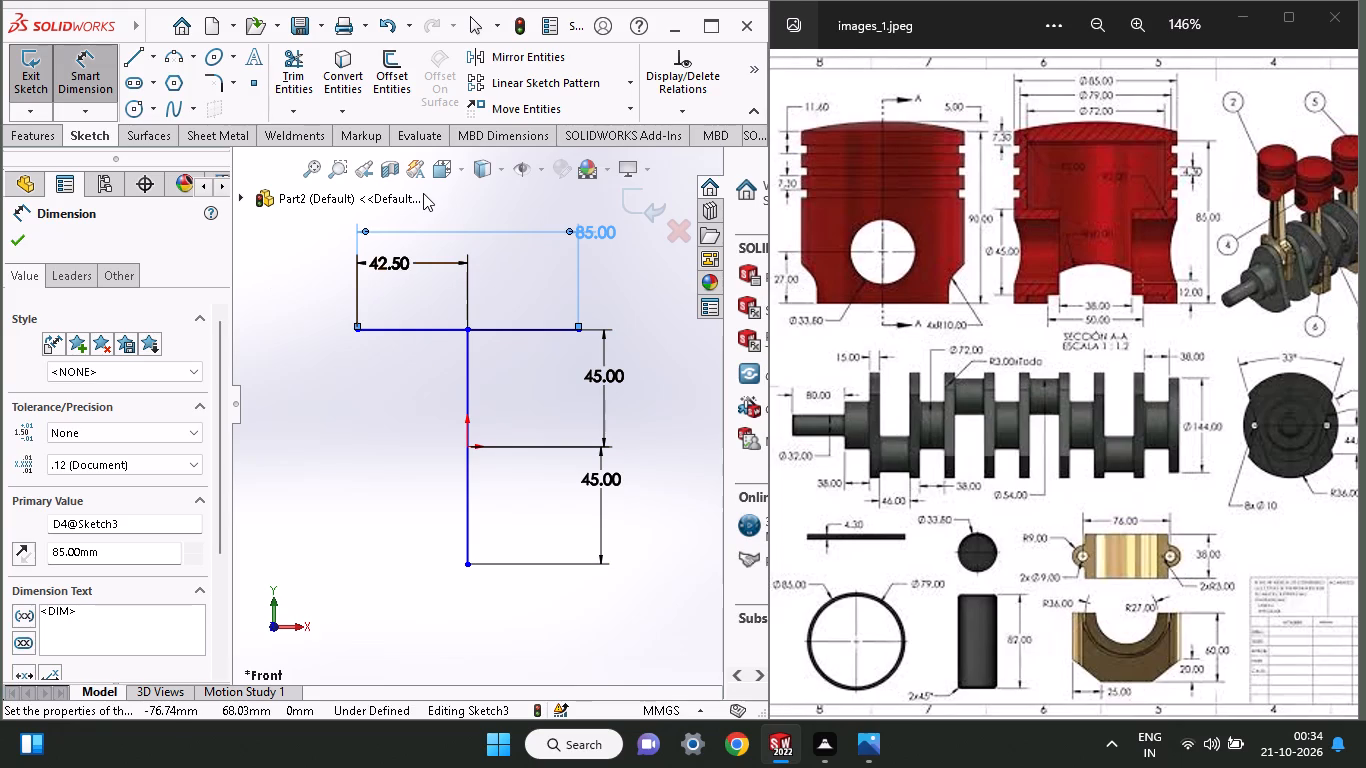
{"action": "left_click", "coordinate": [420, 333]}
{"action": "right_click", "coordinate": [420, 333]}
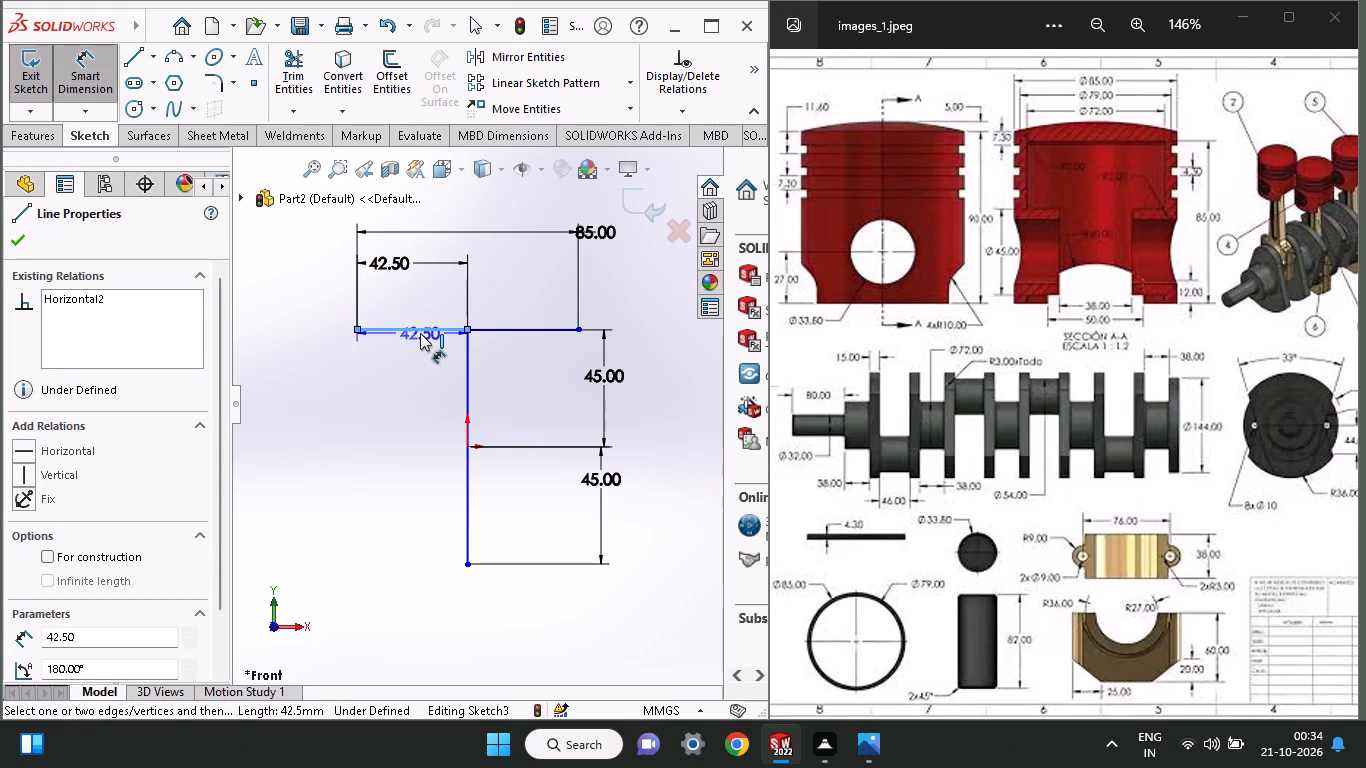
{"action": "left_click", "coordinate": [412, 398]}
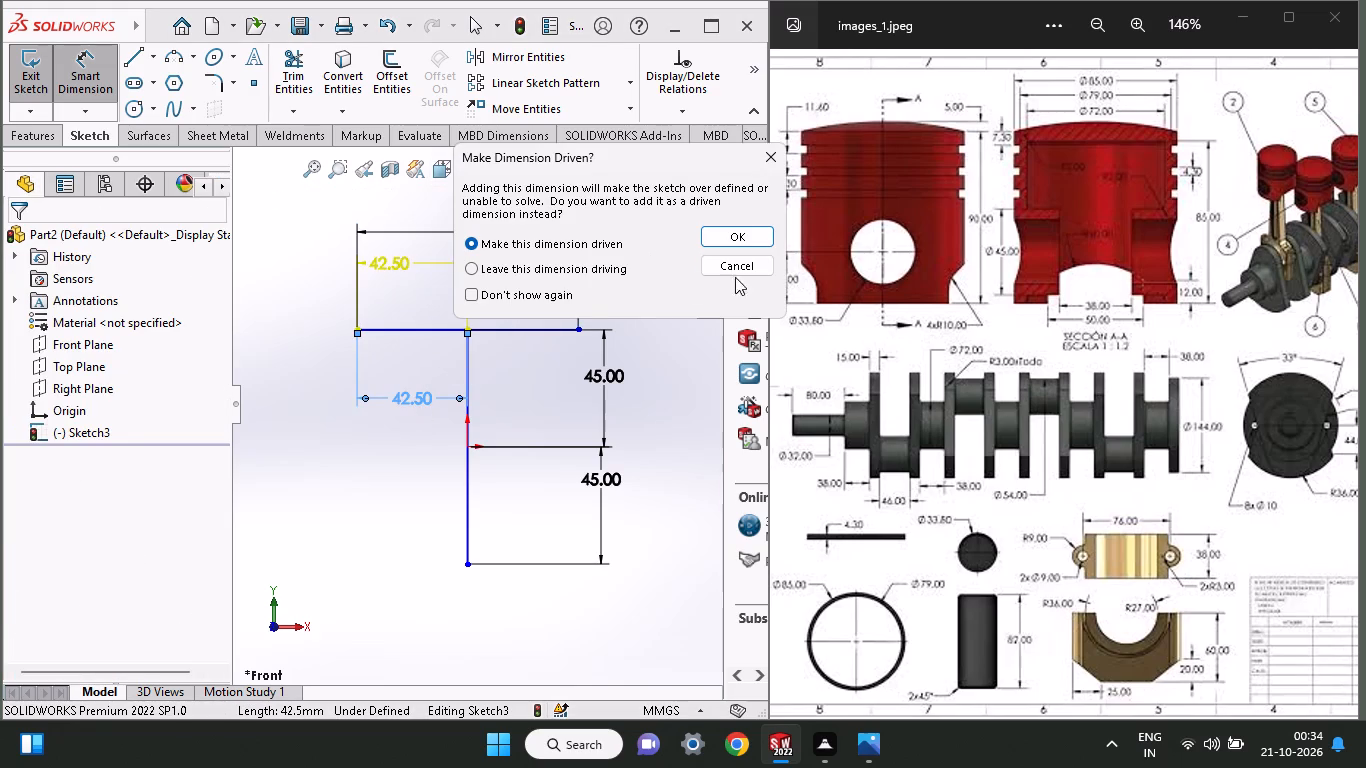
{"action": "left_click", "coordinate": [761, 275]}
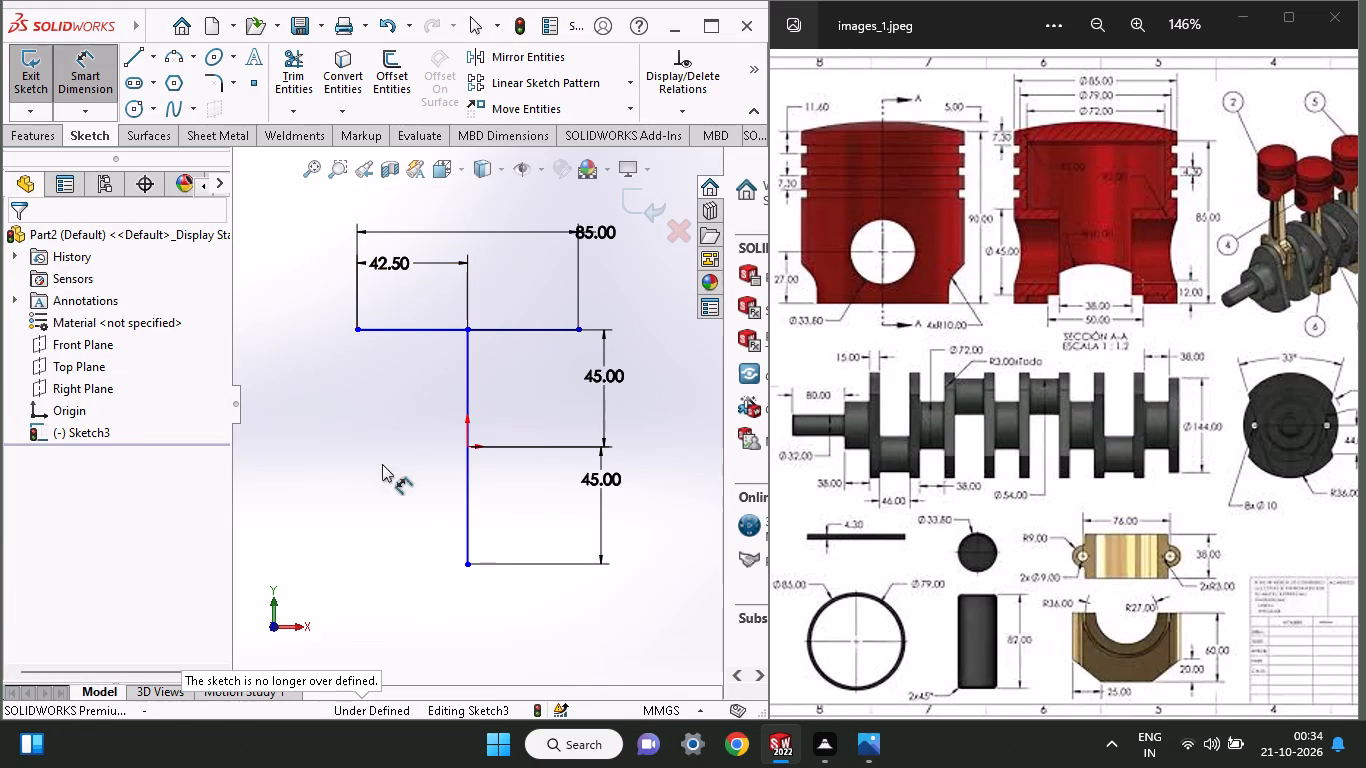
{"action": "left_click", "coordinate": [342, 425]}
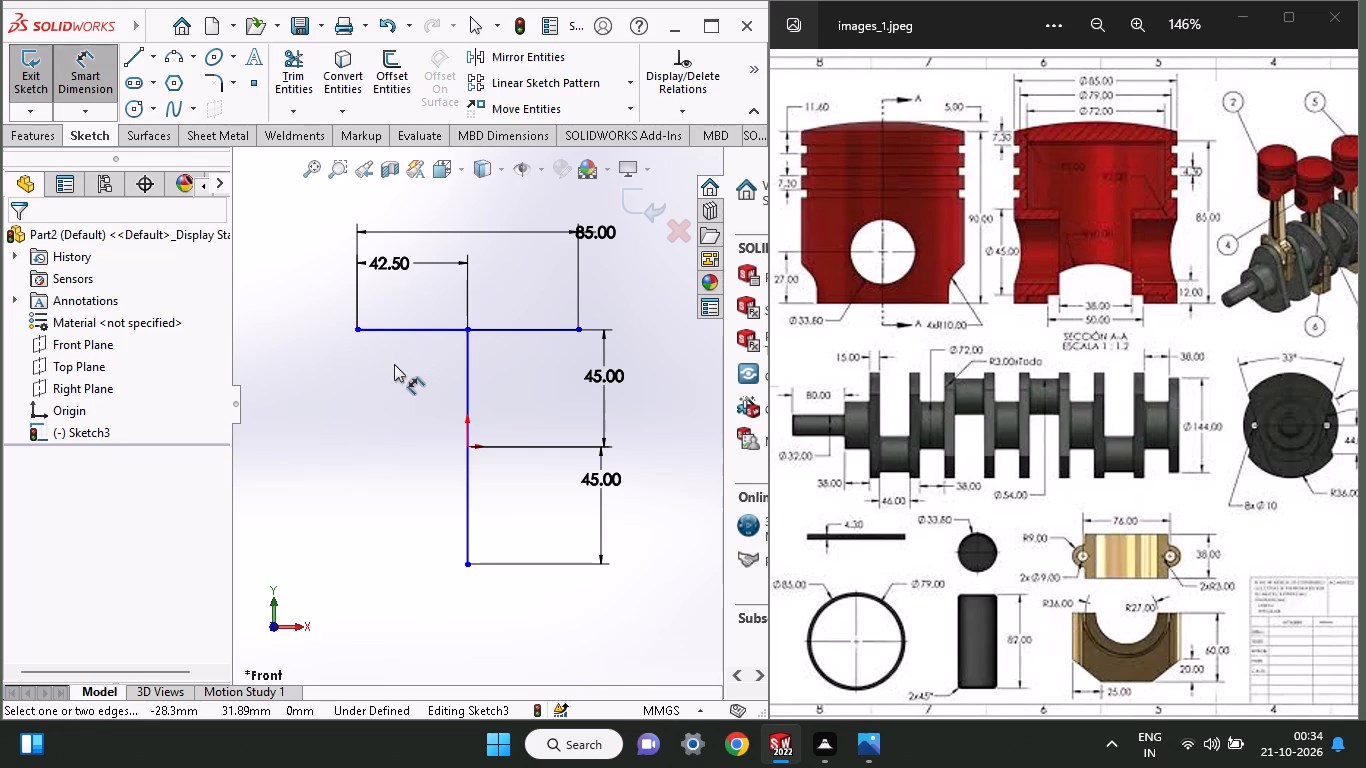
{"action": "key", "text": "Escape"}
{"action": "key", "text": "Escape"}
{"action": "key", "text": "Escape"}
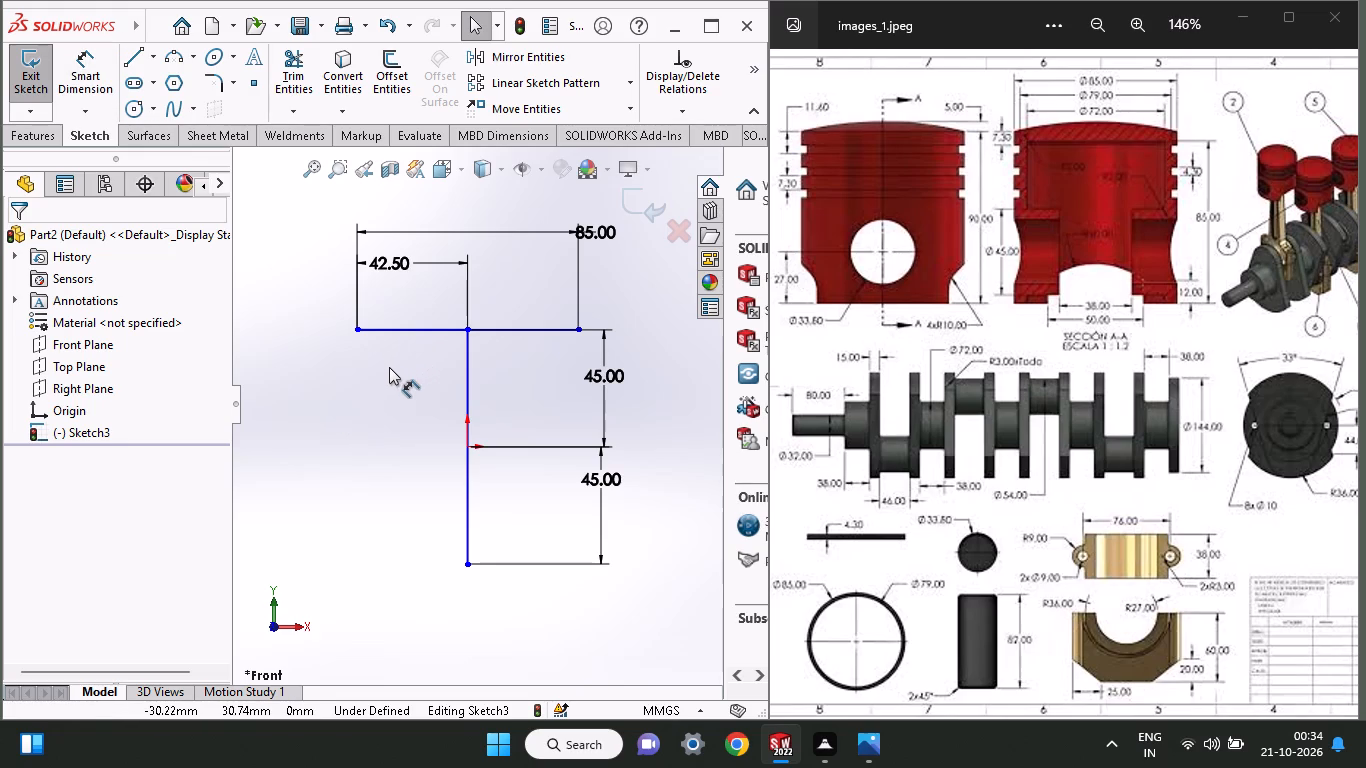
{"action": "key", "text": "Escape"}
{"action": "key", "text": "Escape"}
Delete the short 42.5 mm horizontal line that overlaps the full-width top line.
{"action": "left_click", "coordinate": [397, 328]}
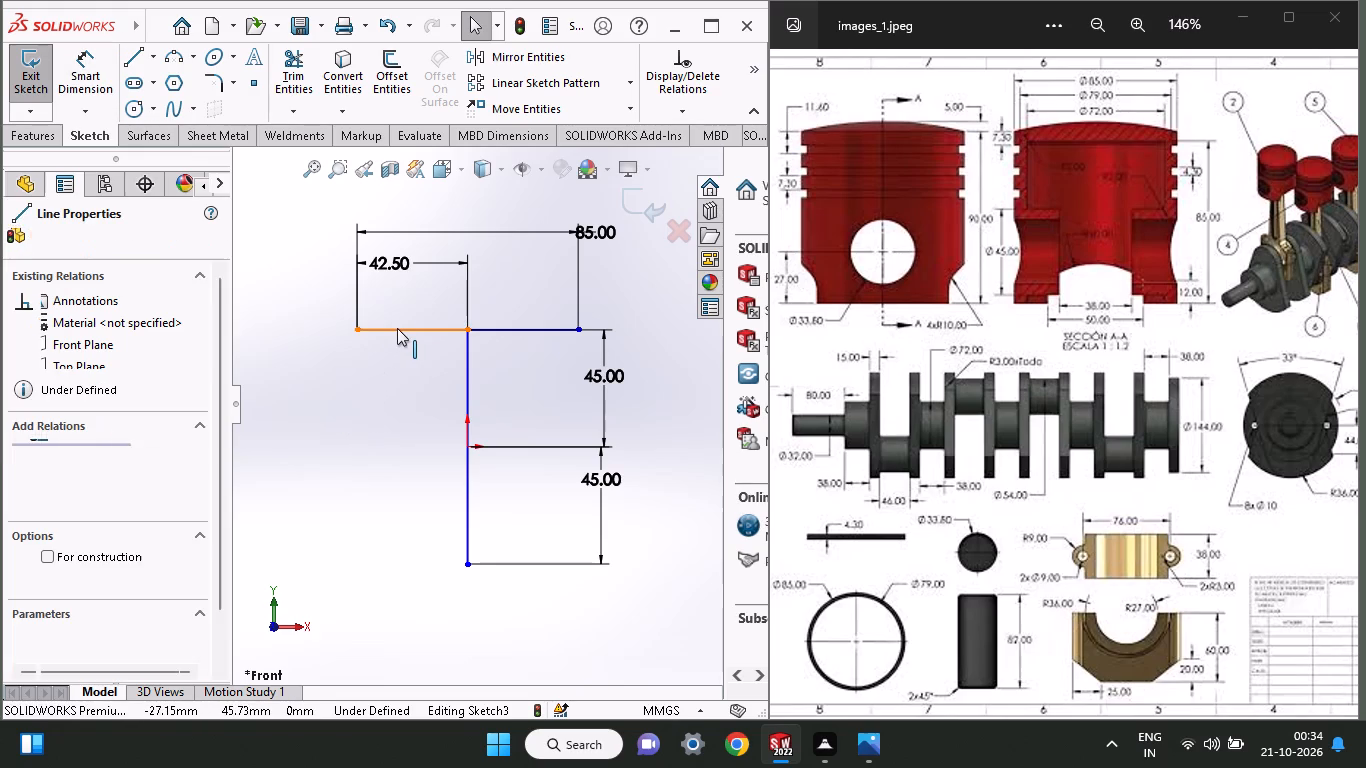
{"action": "right_click", "coordinate": [397, 328]}
{"action": "left_click", "coordinate": [423, 632]}
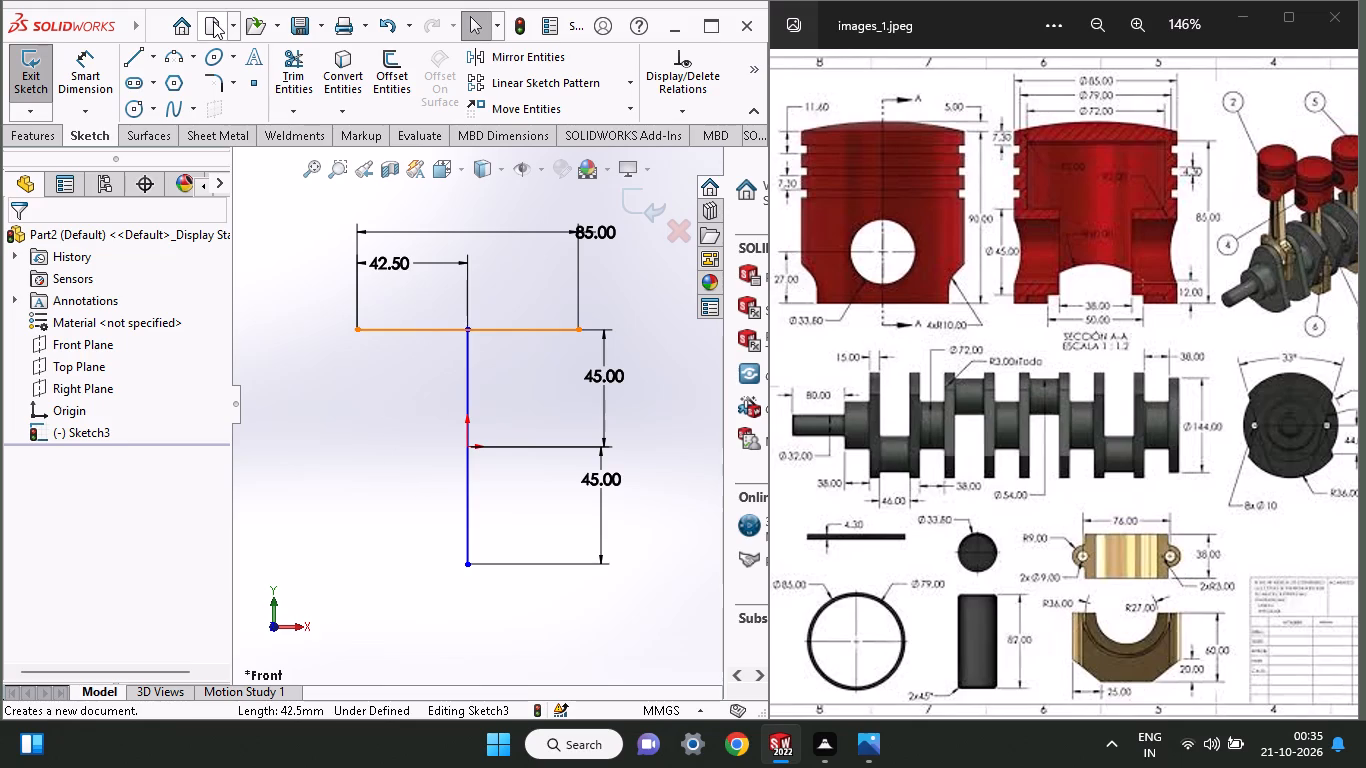
Offset the full-width top line 5 mm downward.
{"action": "left_click", "coordinate": [390, 75]}
{"action": "left_click", "coordinate": [452, 333]}
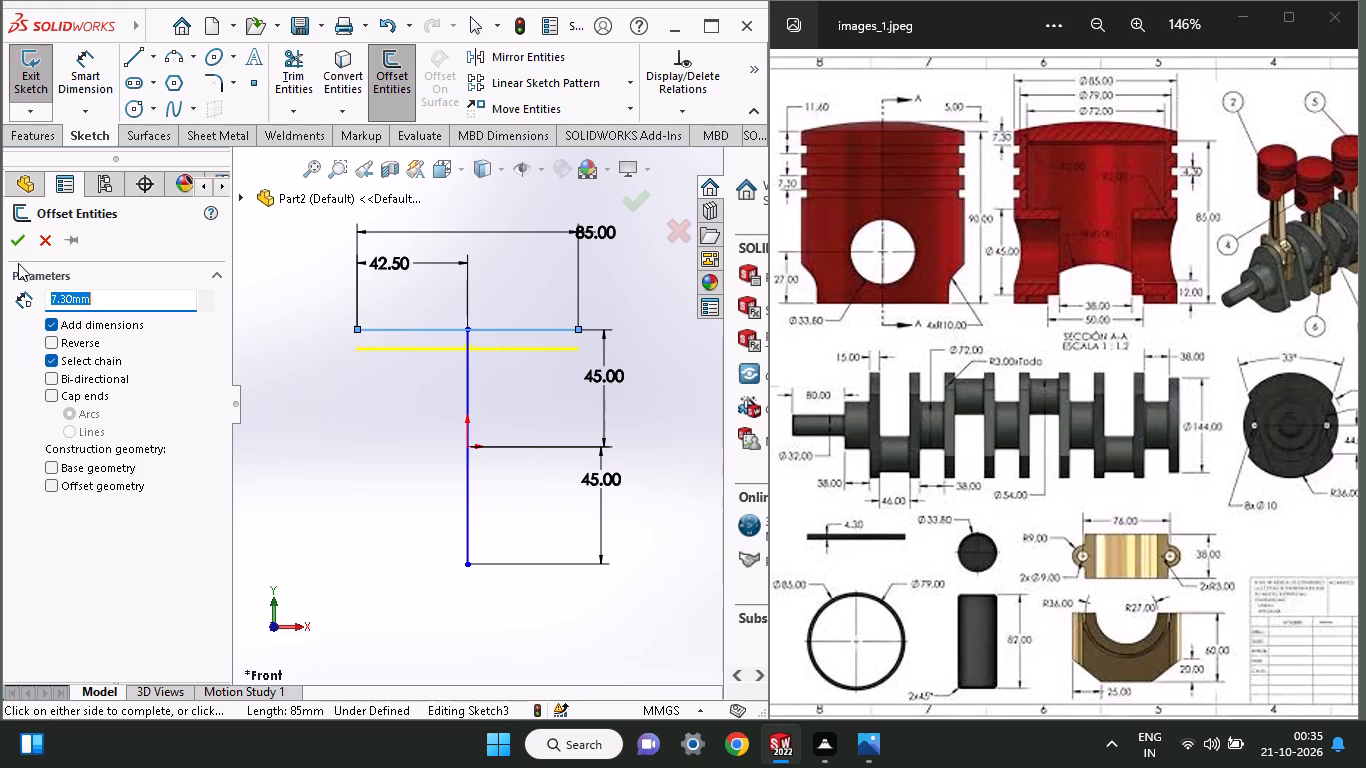
{"action": "key", "text": "5"}
{"action": "key", "text": "Return"}
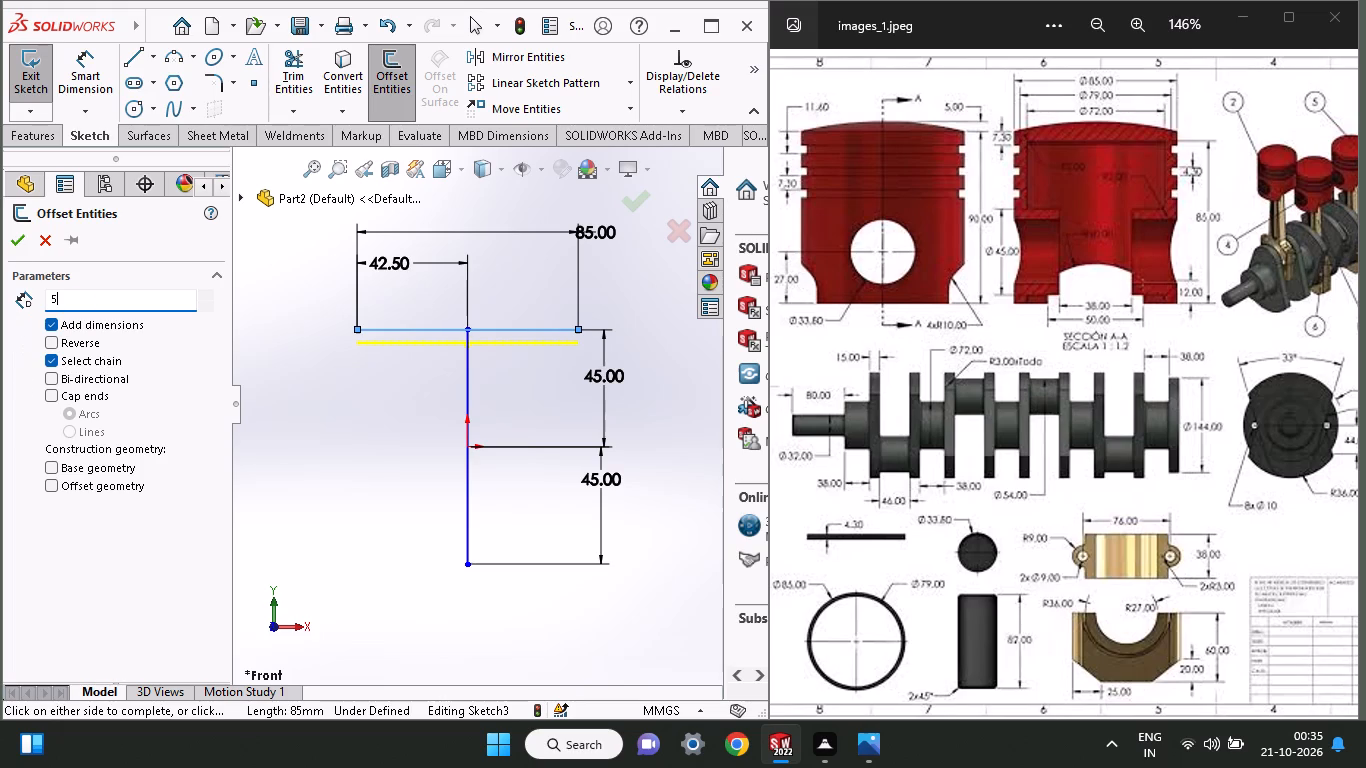
{"action": "left_click", "coordinate": [15, 244]}
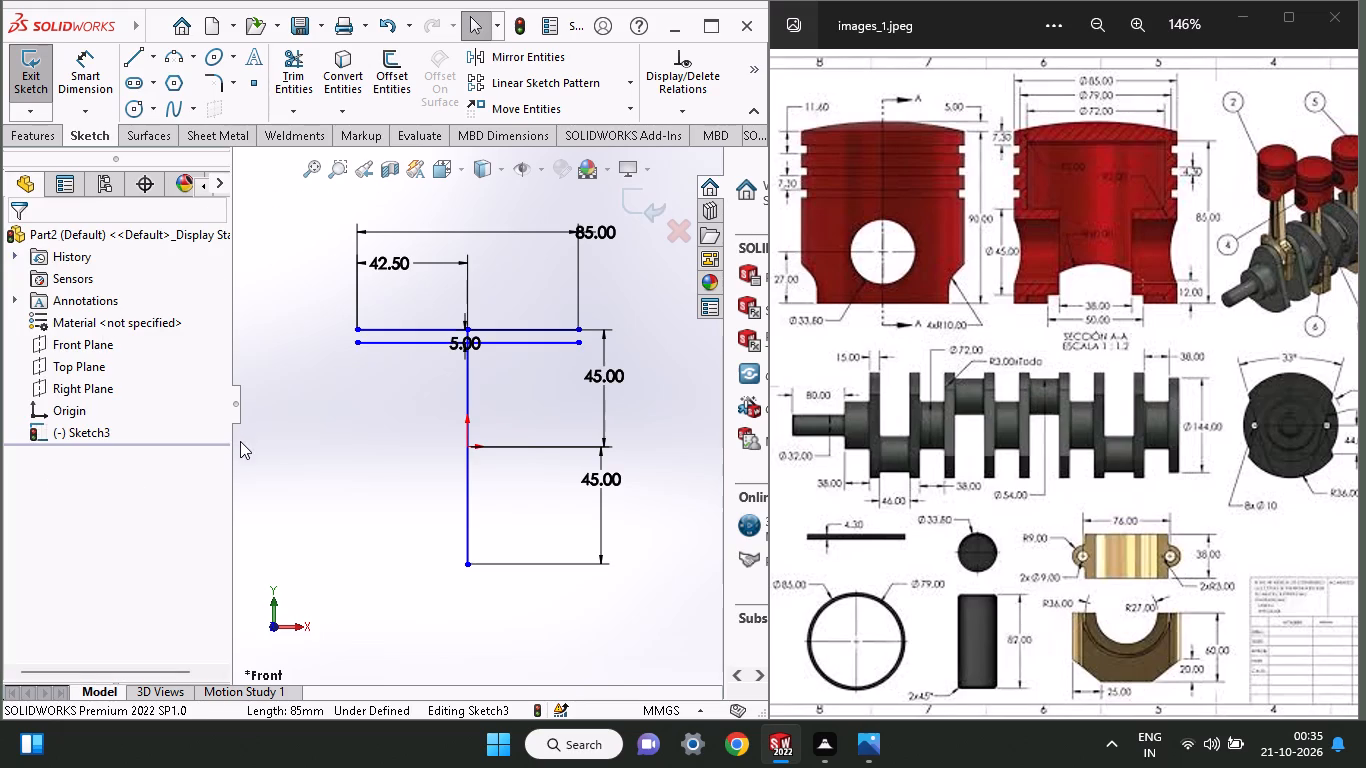
Sketch a 90 mm vertical line down from the top line's left endpoint, level with the centre line's bottom end.
{"action": "left_click", "coordinate": [125, 59]}
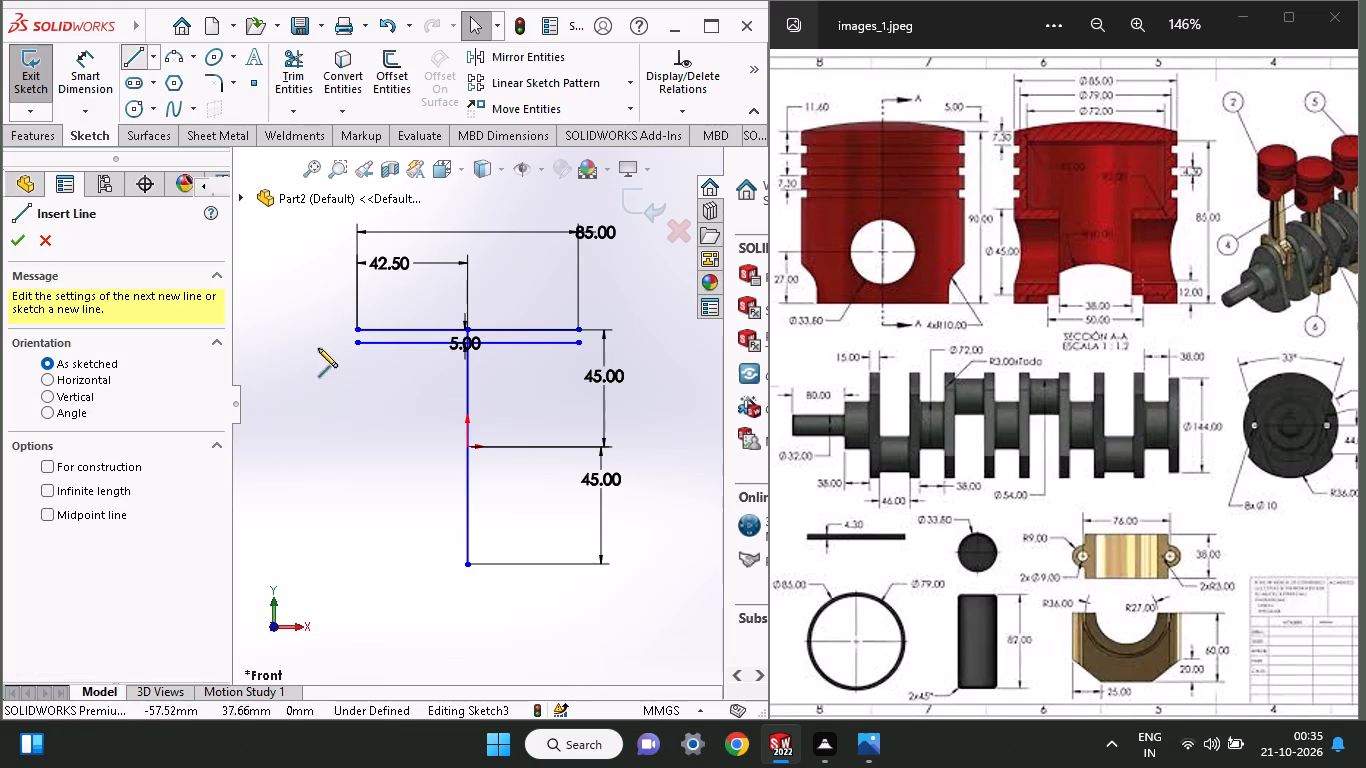
{"action": "left_click", "coordinate": [361, 333]}
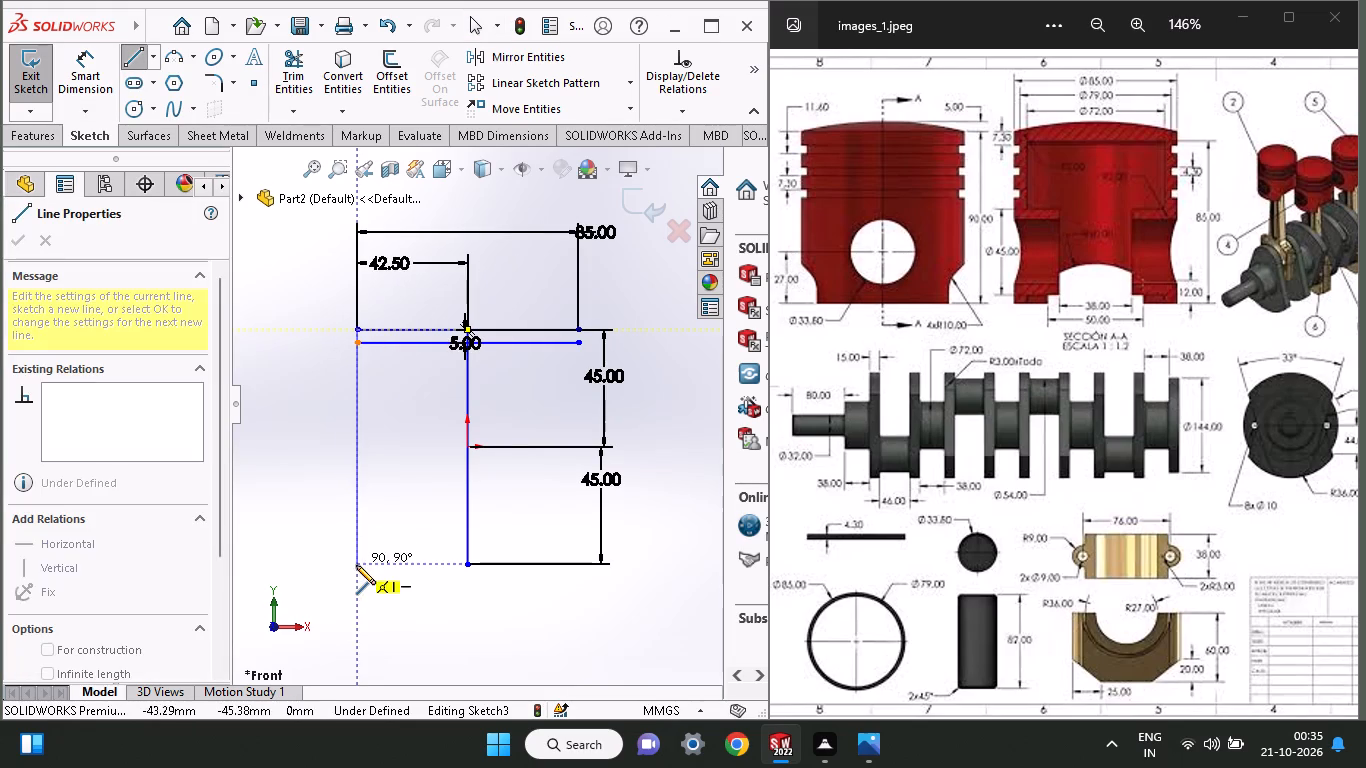
{"action": "left_click", "coordinate": [356, 565]}
{"action": "right_click", "coordinate": [409, 460]}
{"action": "left_click", "coordinate": [412, 474]}
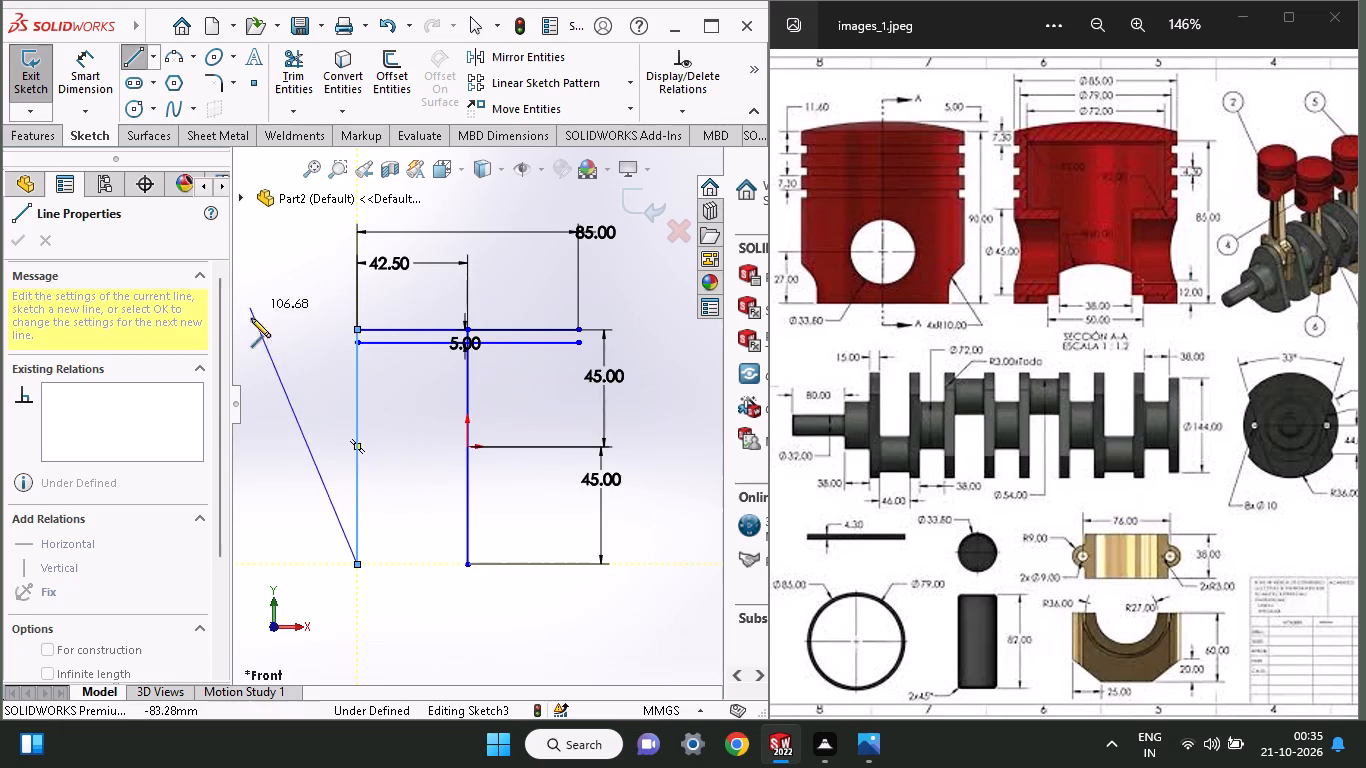
{"action": "right_click", "coordinate": [260, 359]}
{"action": "left_click", "coordinate": [274, 361]}
{"action": "right_click", "coordinate": [274, 364]}
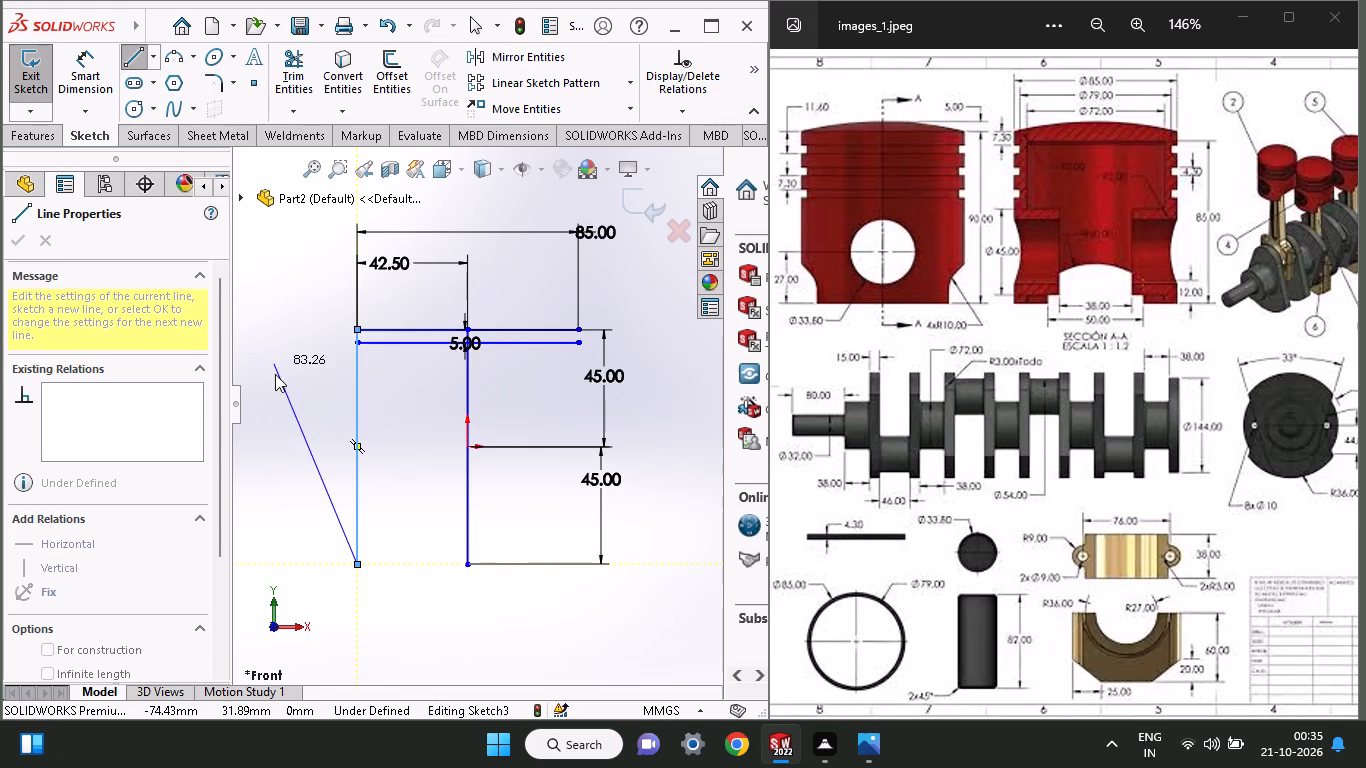
{"action": "left_click", "coordinate": [284, 376]}
Sketch a matching 90 mm vertical line down from the top line's right endpoint.
{"action": "left_click", "coordinate": [121, 61]}
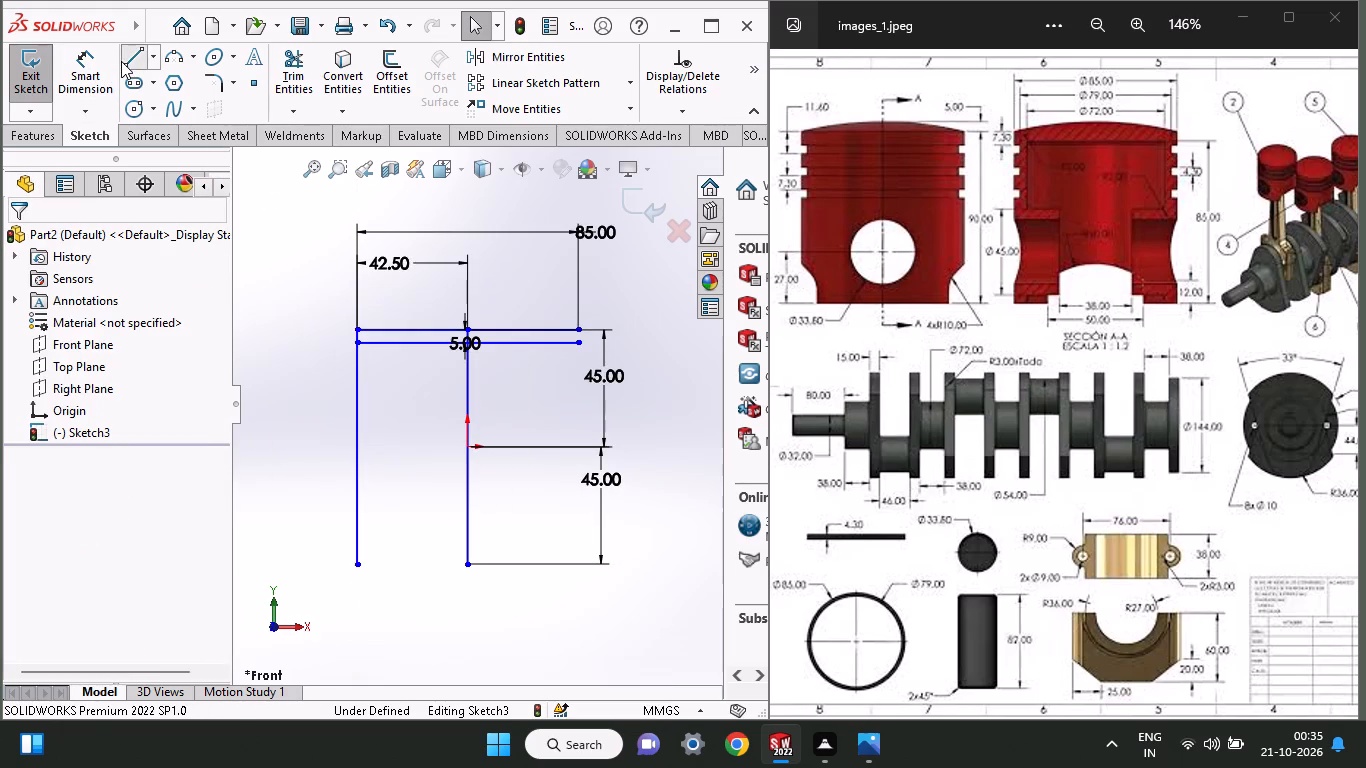
{"action": "left_click", "coordinate": [583, 330]}
{"action": "left_click", "coordinate": [579, 564]}
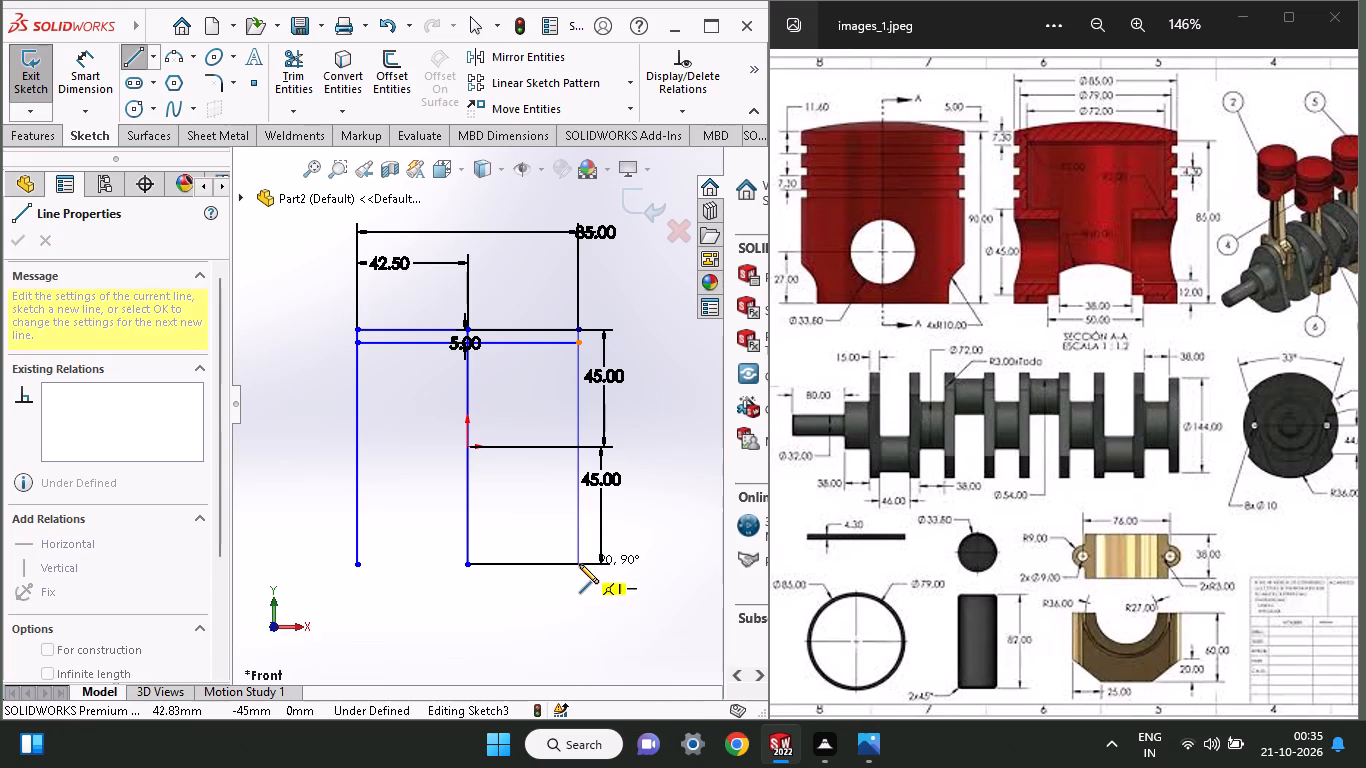
{"action": "right_click", "coordinate": [528, 504]}
{"action": "left_click", "coordinate": [551, 508]}
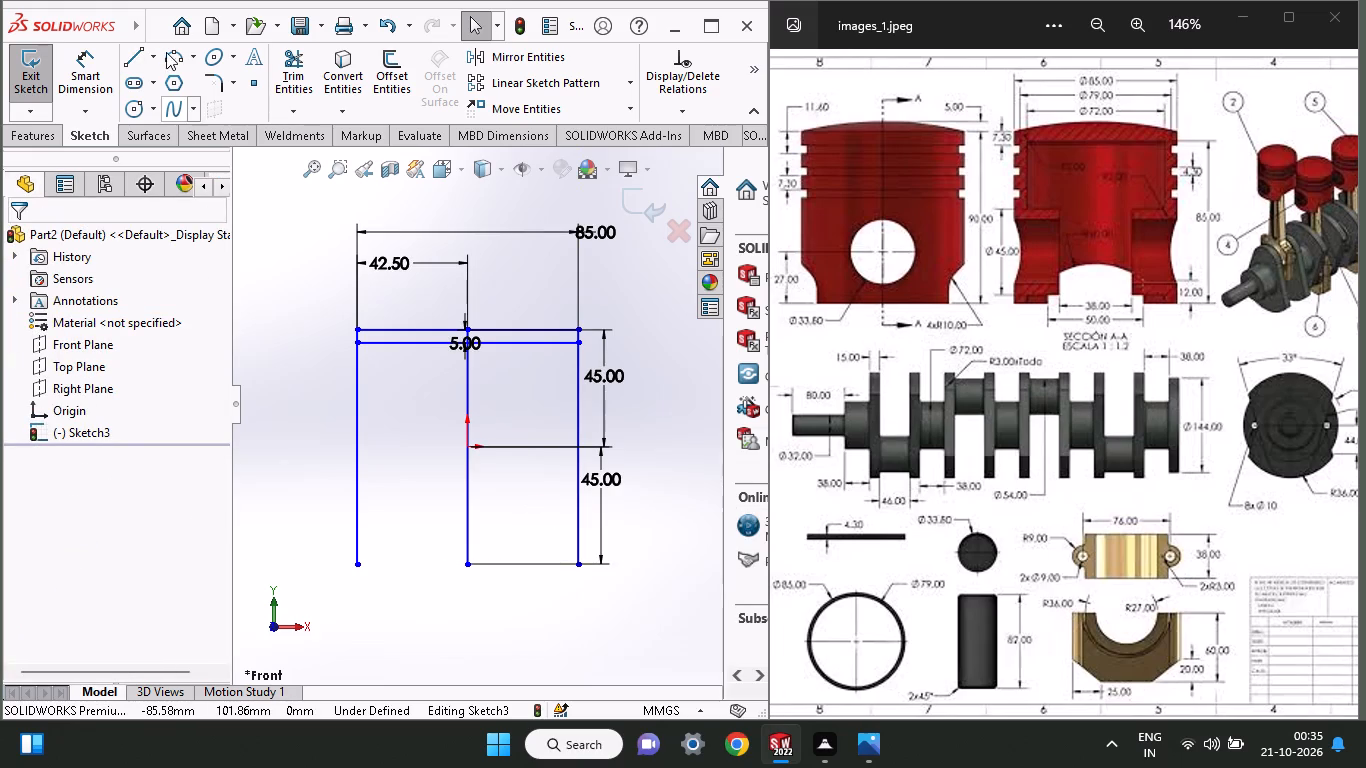
Draw a three-point arc of about 183 mm radius between the offset line's endpoints, peaking at the top line's midpoint.
{"action": "left_click", "coordinate": [175, 60]}
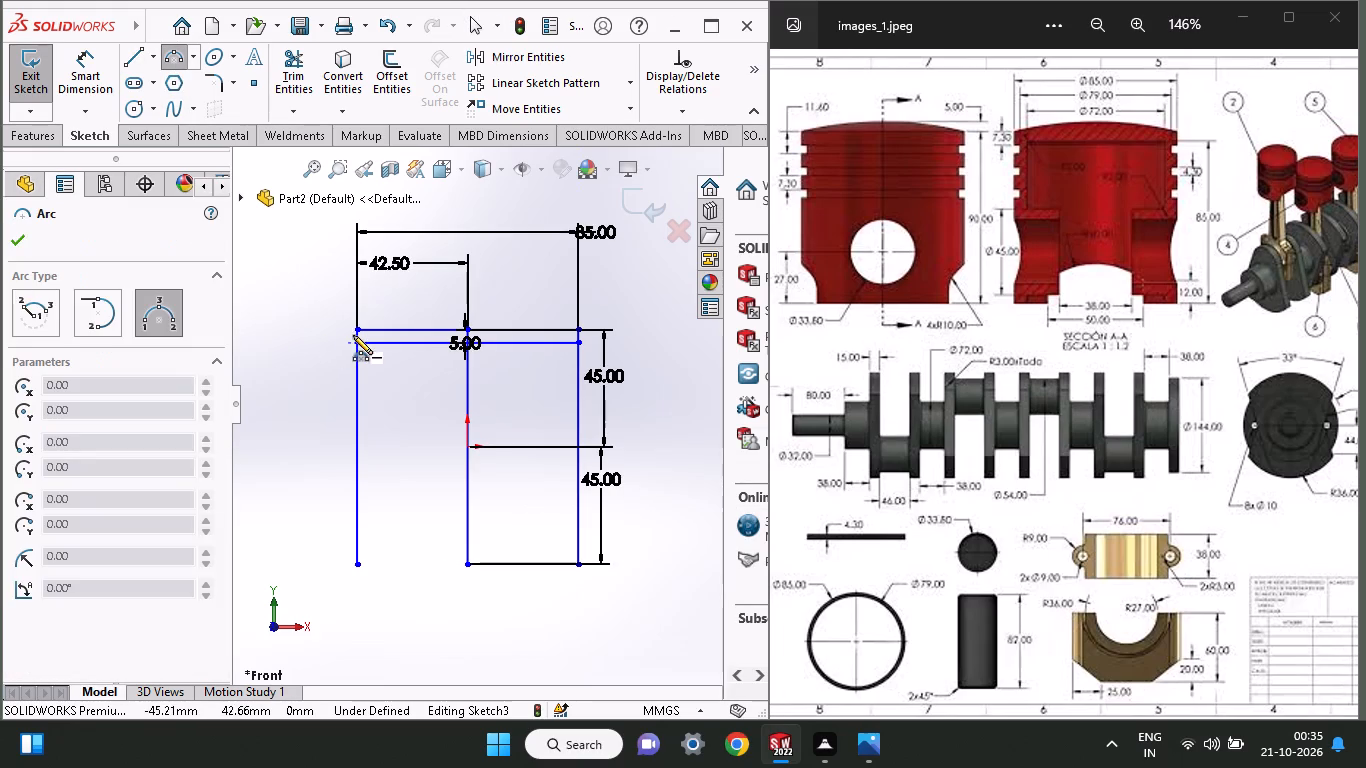
{"action": "left_click", "coordinate": [355, 340]}
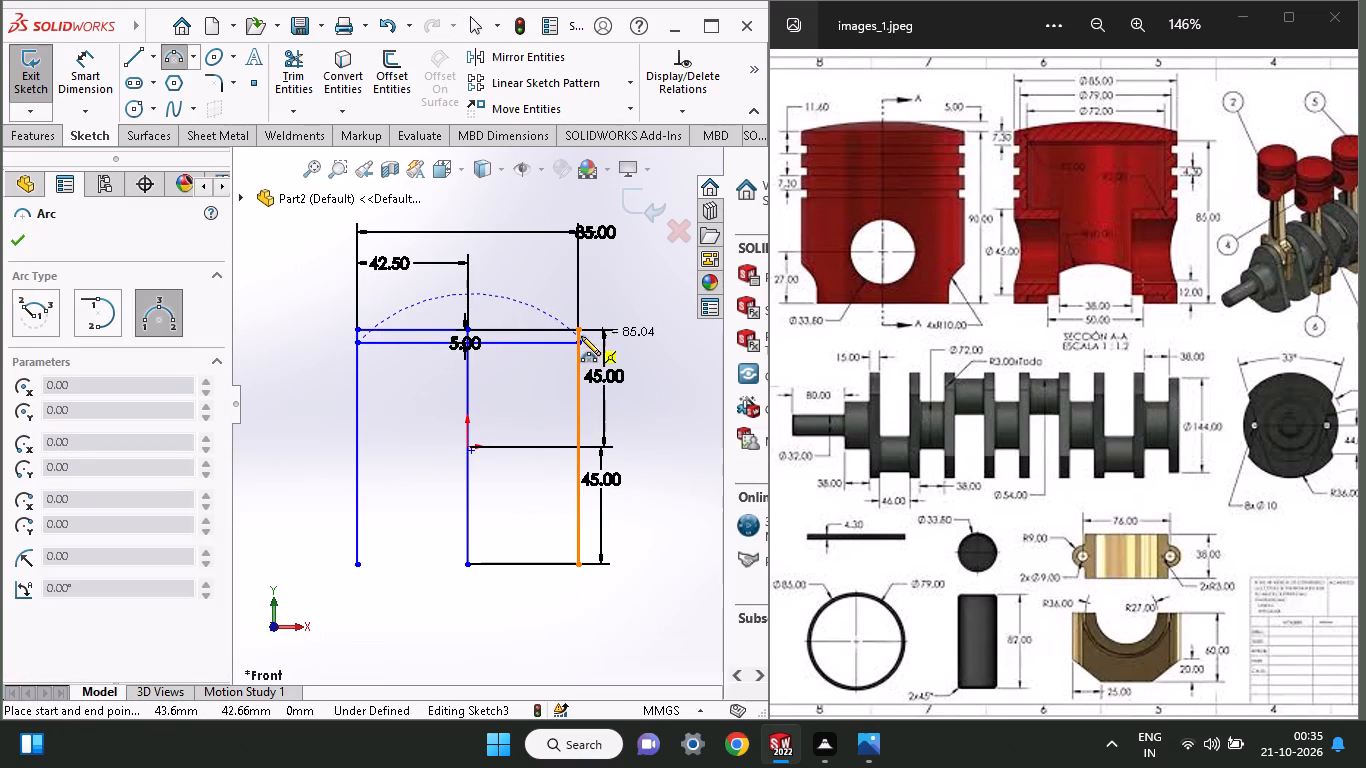
{"action": "left_click", "coordinate": [577, 343]}
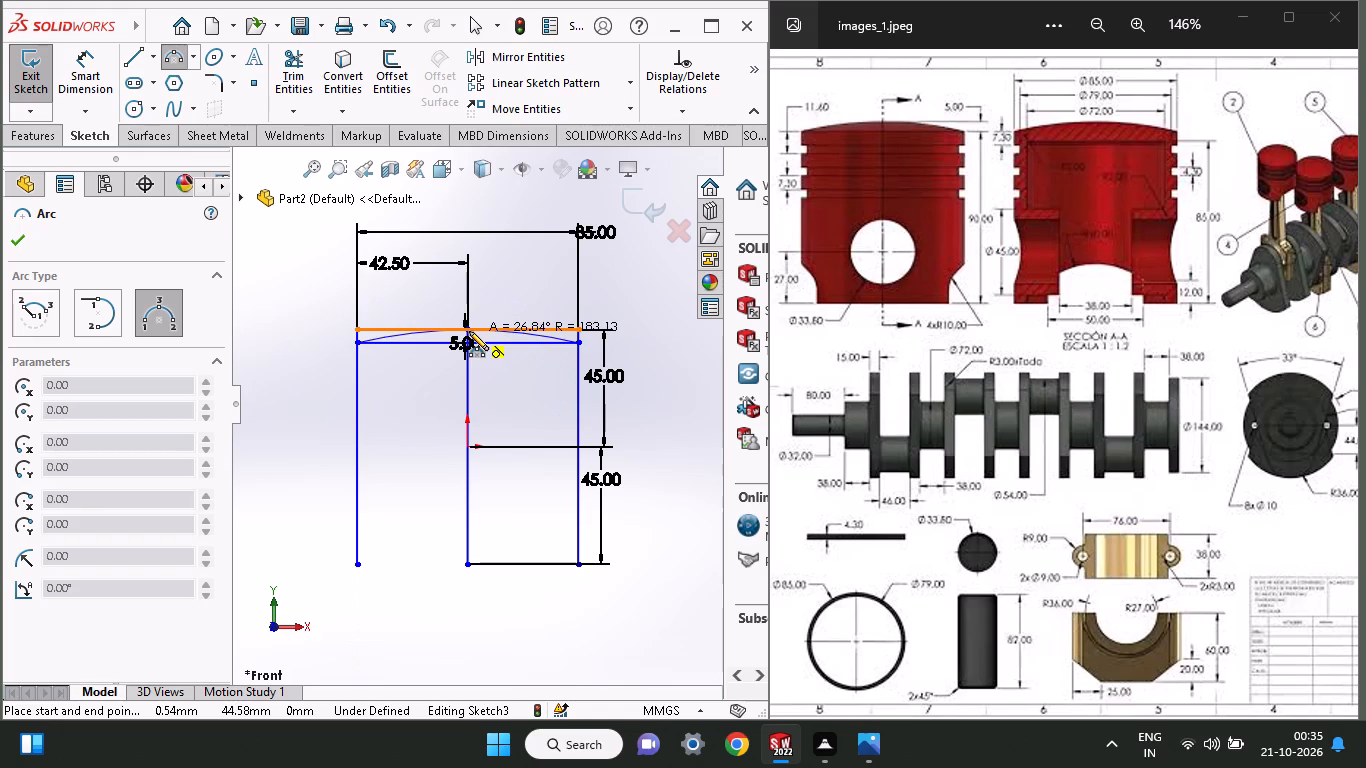
{"action": "left_click", "coordinate": [469, 331]}
{"action": "right_click", "coordinate": [503, 276]}
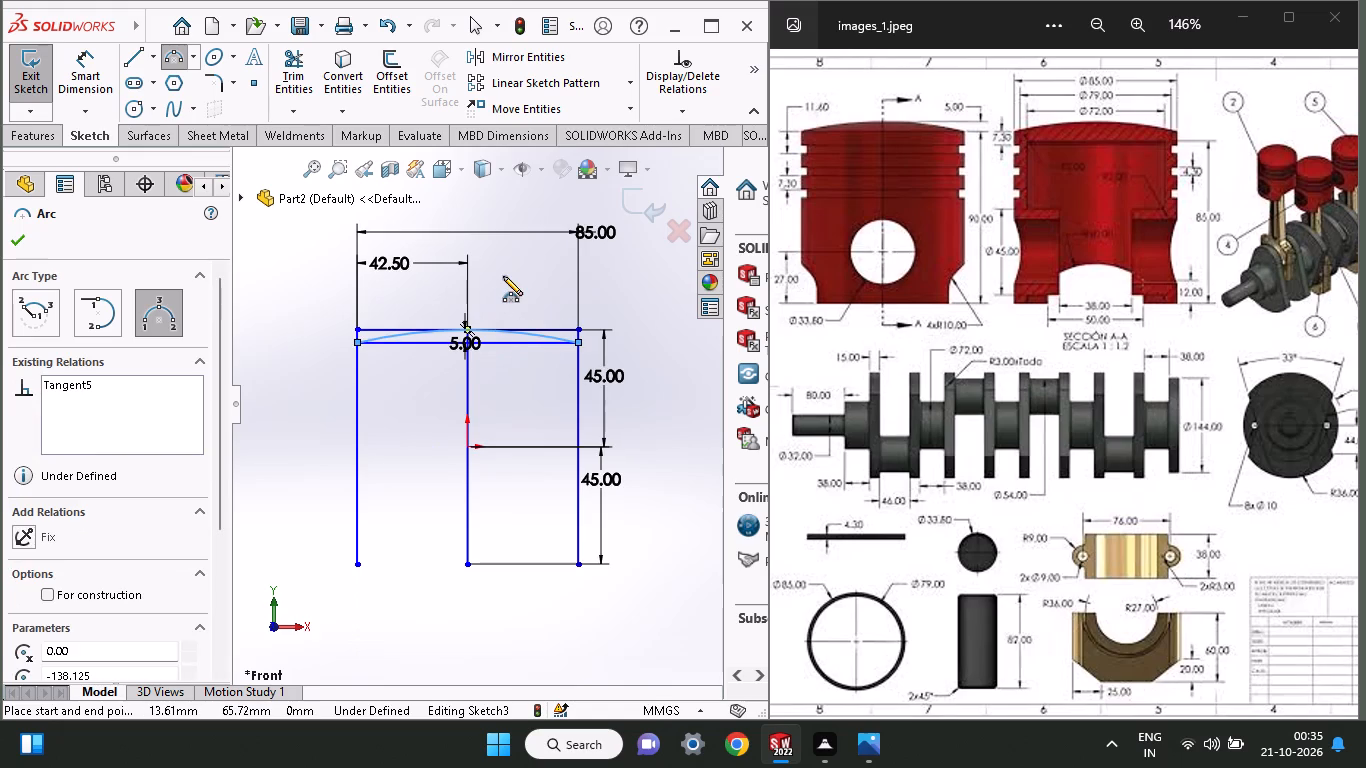
{"action": "left_click", "coordinate": [517, 289]}
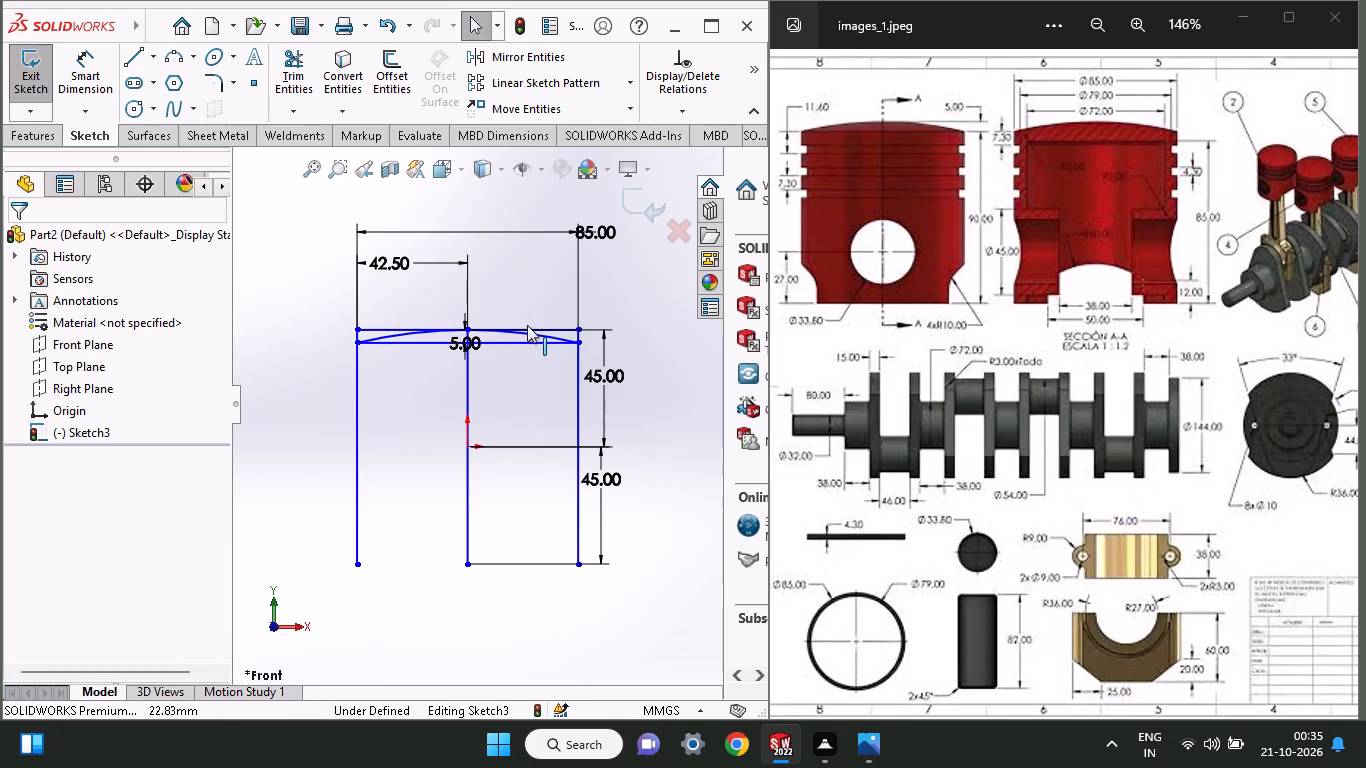
Delete the 85 mm horizontal line above the crown arc.
{"action": "left_click", "coordinate": [527, 325]}
{"action": "right_click", "coordinate": [527, 325]}
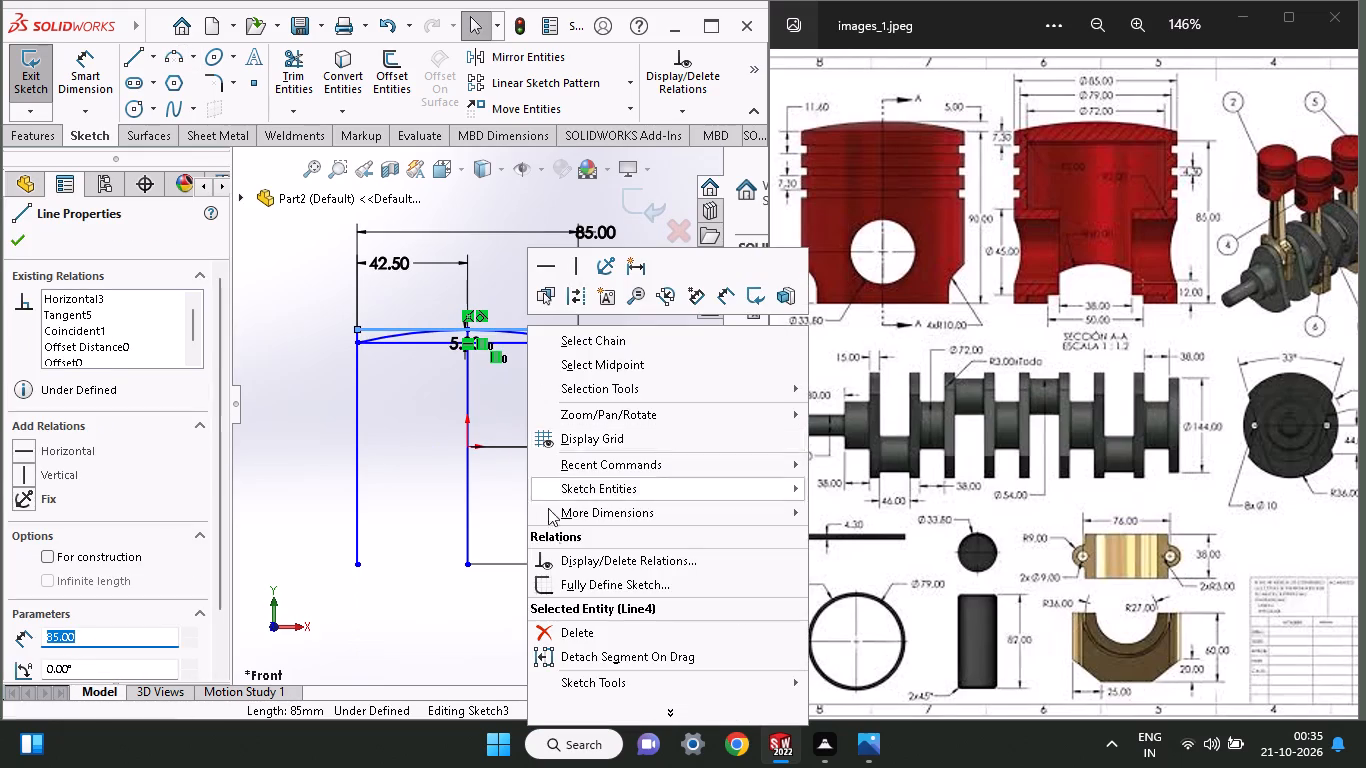
{"action": "left_click", "coordinate": [574, 629]}
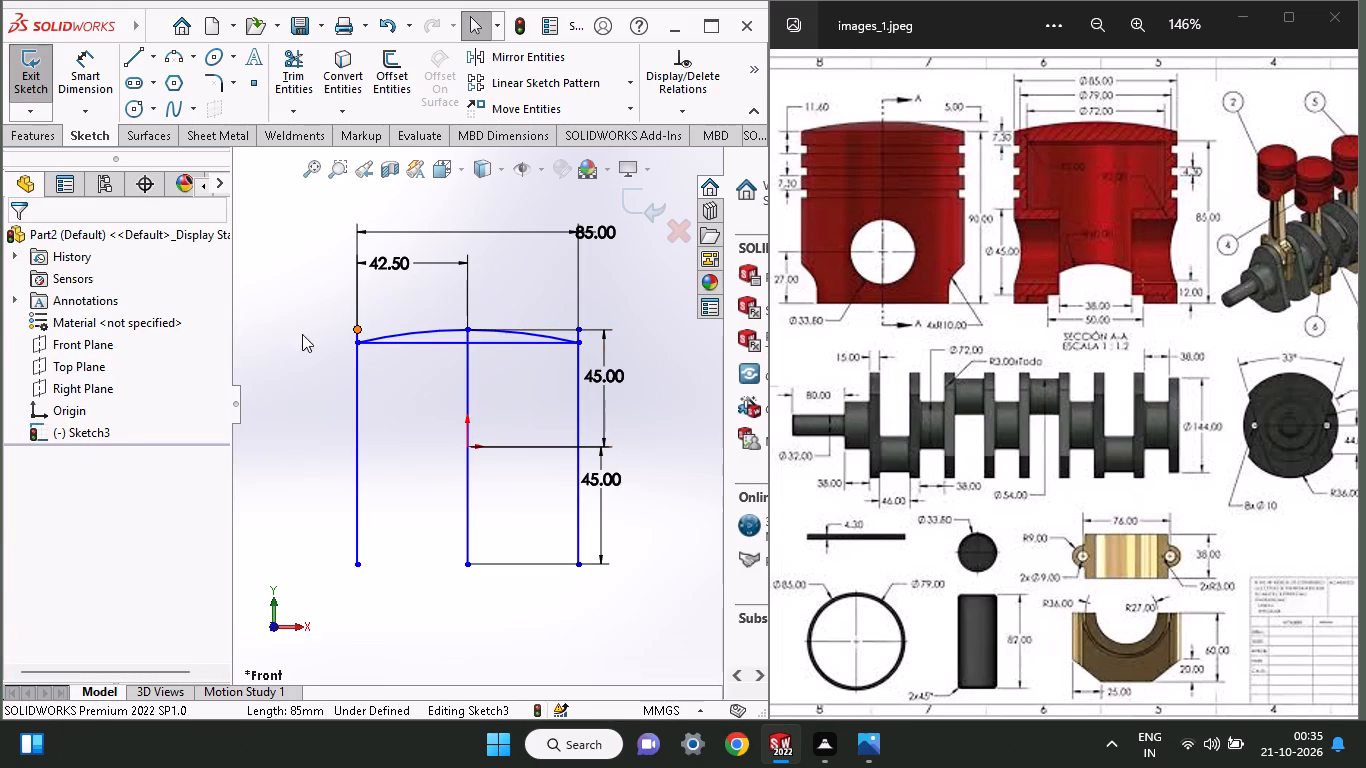
Trim the short stubs of both vertical side lines that extend above the arc's endpoints.
{"action": "left_click", "coordinate": [290, 85]}
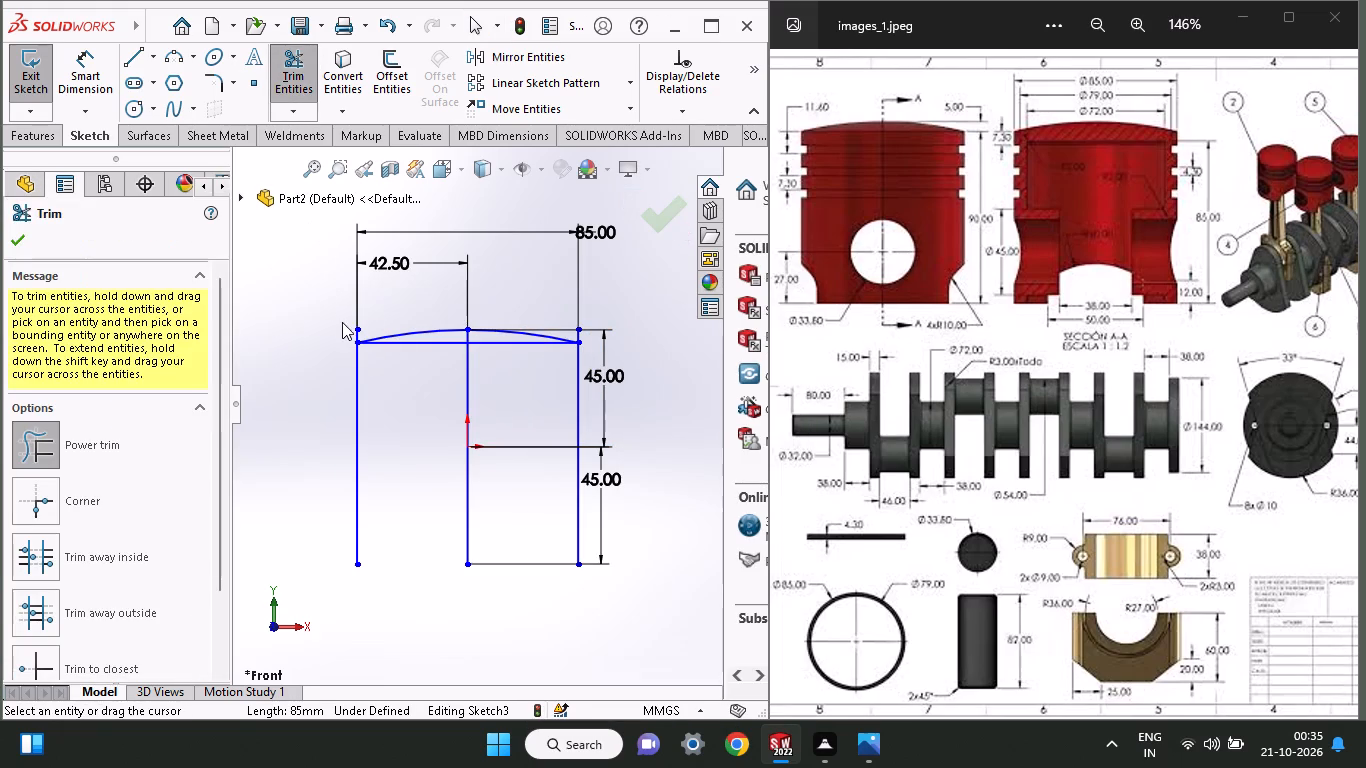
{"action": "left_click_drag", "start_coordinate": [338, 329], "coordinate": [331, 347]}
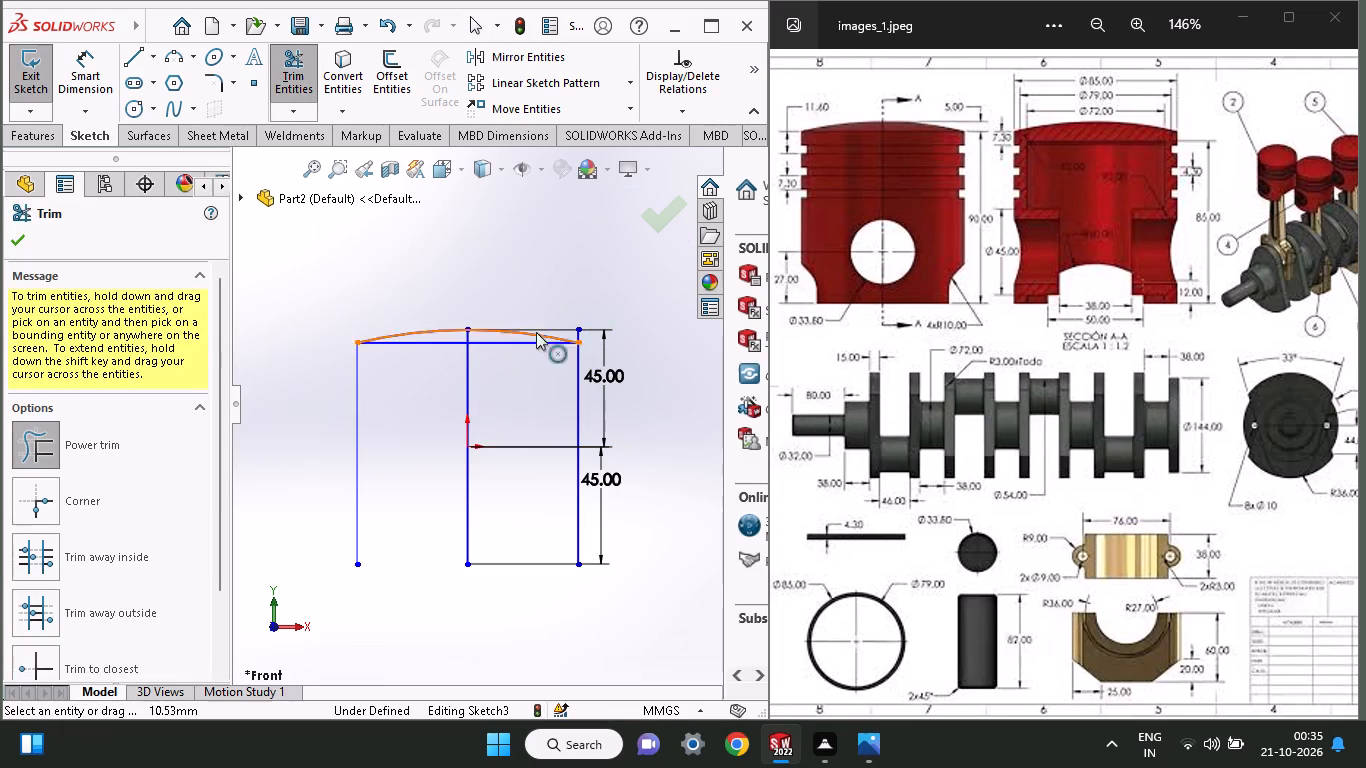
{"action": "left_click_drag", "start_coordinate": [546, 310], "coordinate": [616, 357]}
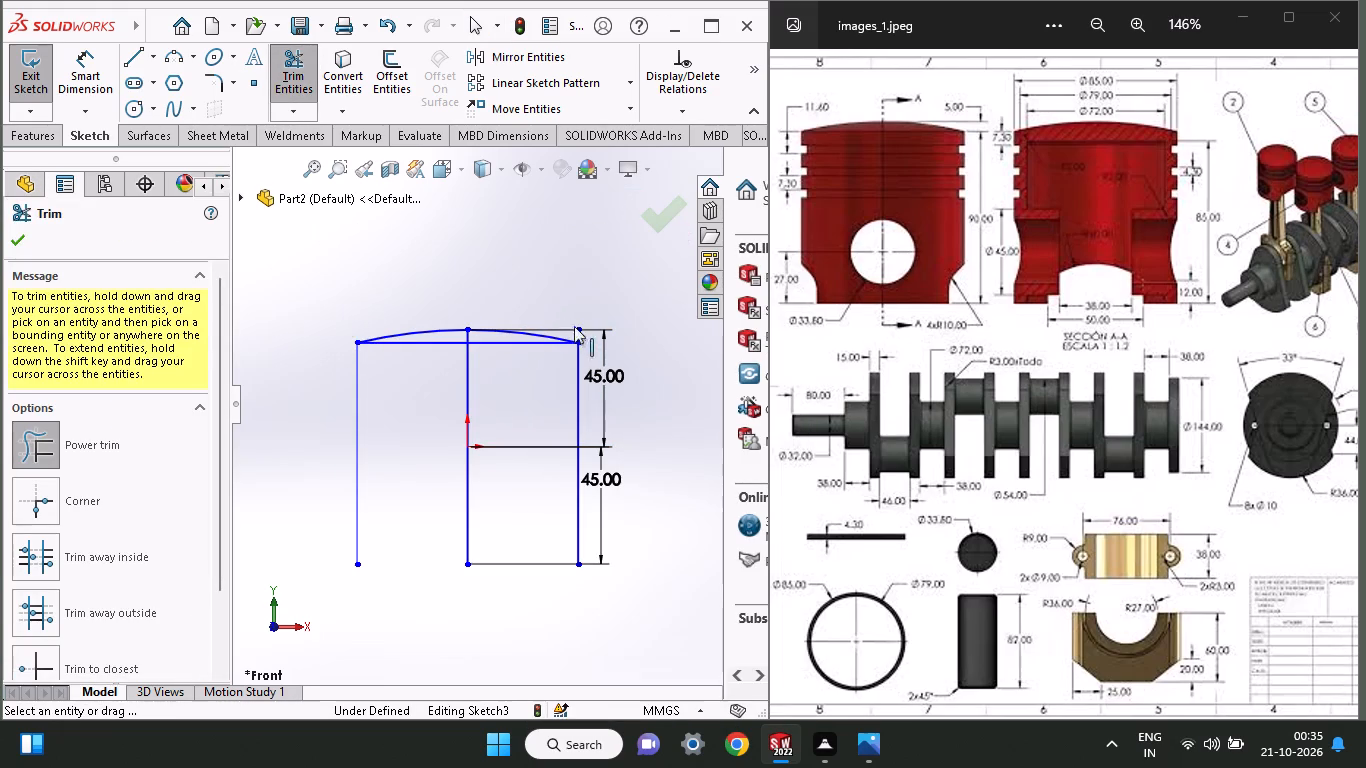
{"action": "left_click_drag", "start_coordinate": [557, 314], "coordinate": [601, 350]}
{"action": "left_click", "coordinate": [21, 242]}
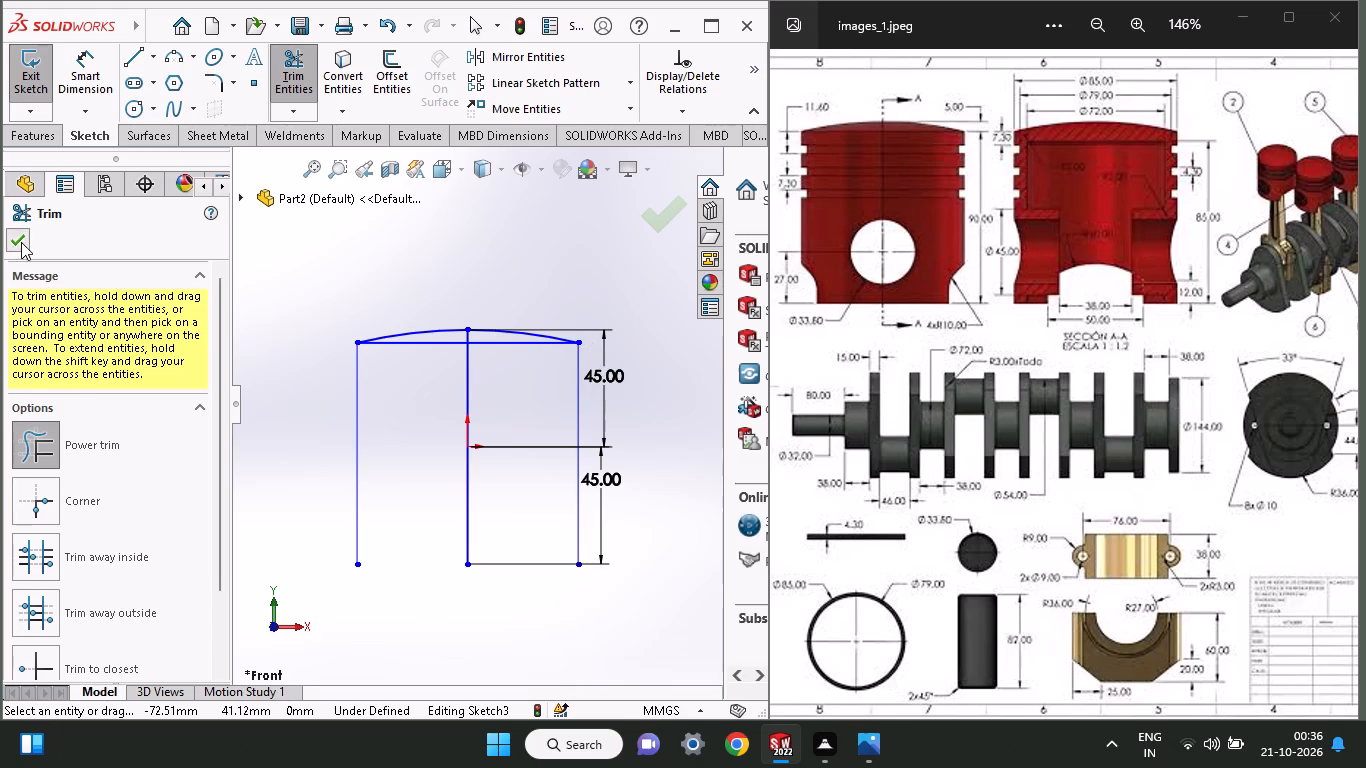
Offset the horizontal line beneath the crown arc 7.3 mm downward.
{"action": "left_click", "coordinate": [372, 66]}
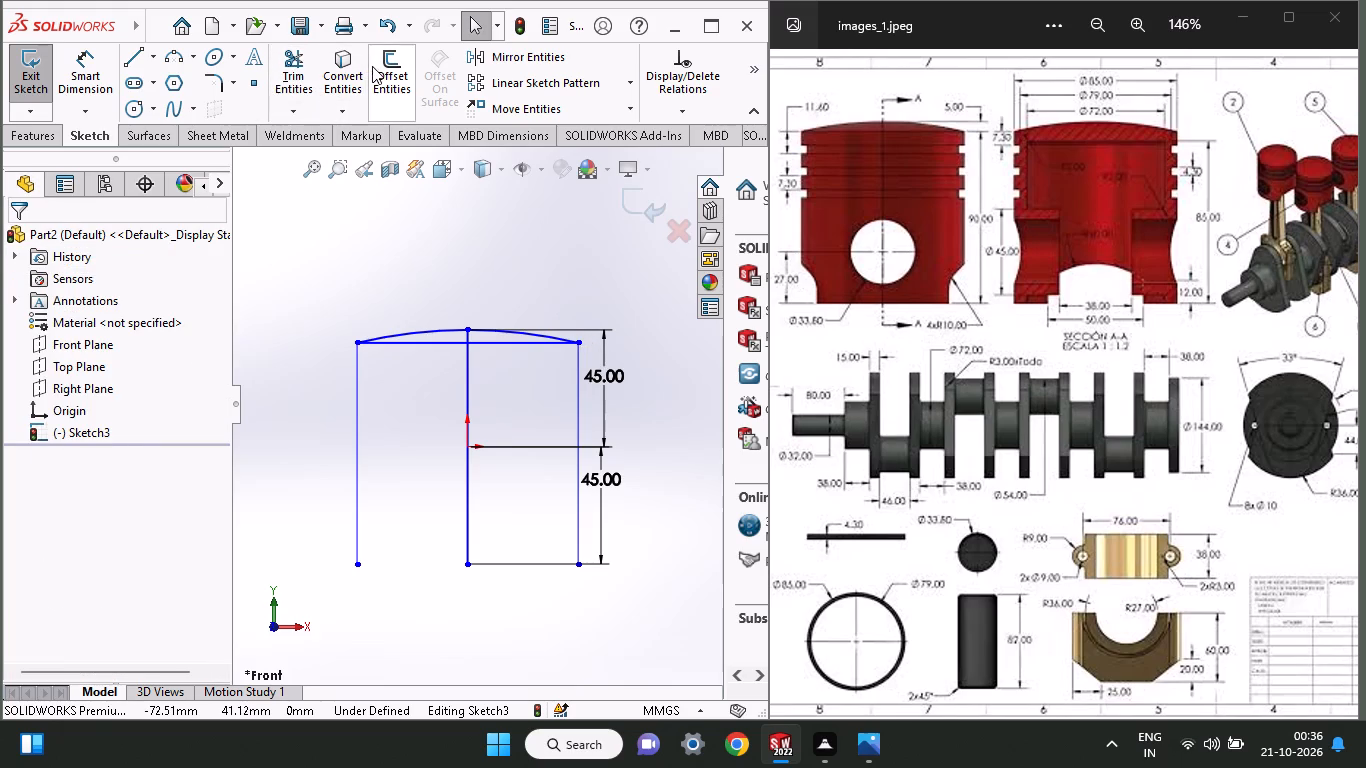
{"action": "left_click", "coordinate": [435, 345]}
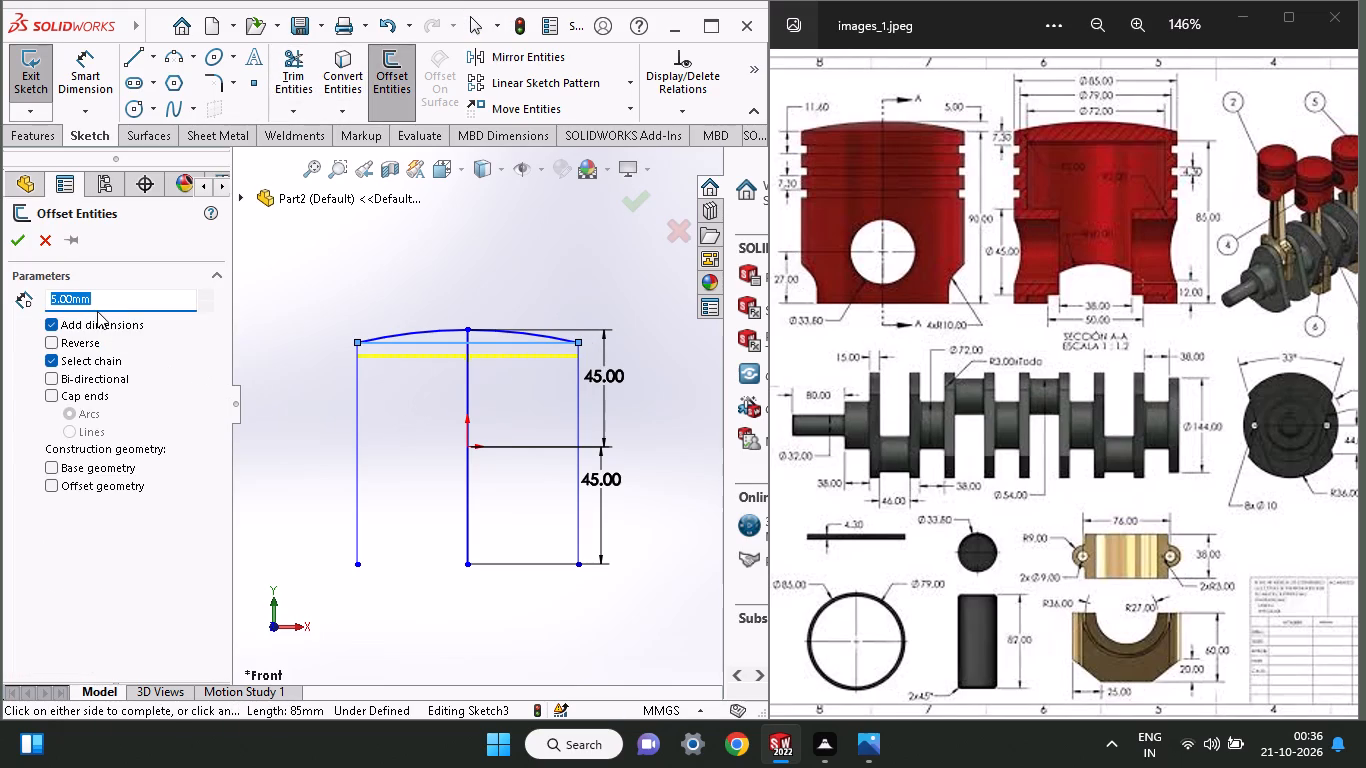
{"action": "key", "text": "7"}
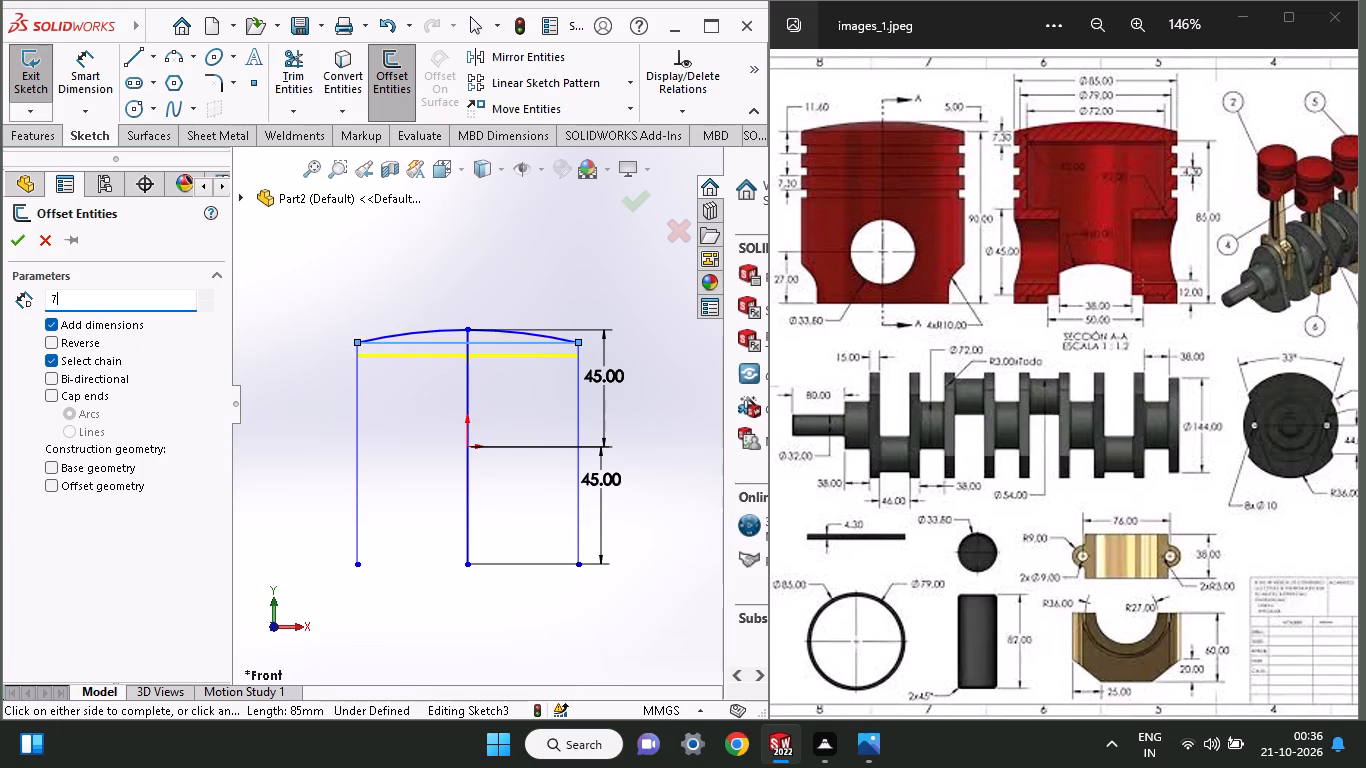
{"action": "key", "text": "3"}
{"action": "key", "text": "0"}
{"action": "key", "text": "BackSpace"}
{"action": "key", "text": "BackSpace"}
{"action": "key", "text": "period"}
{"action": "key", "text": "3"}
{"action": "key", "text": "Return"}
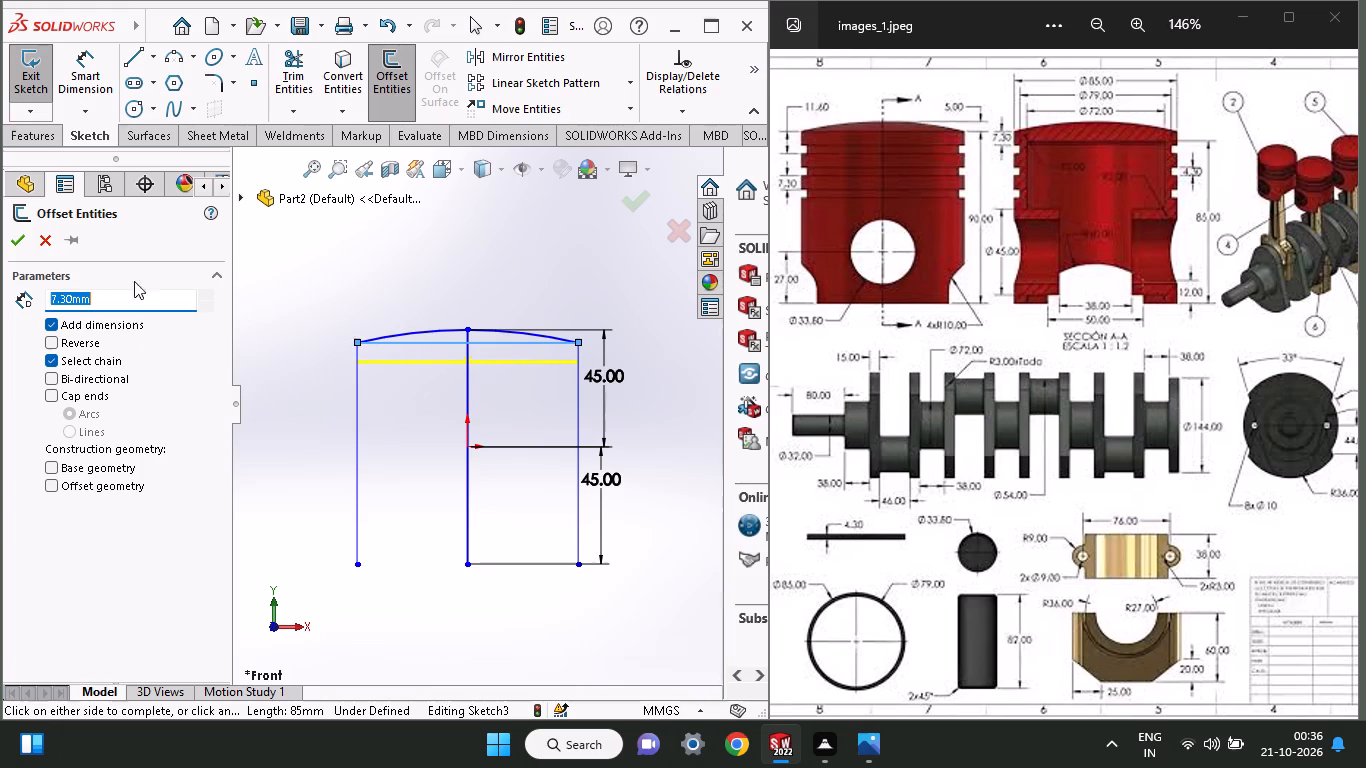
{"action": "left_click", "coordinate": [18, 243]}
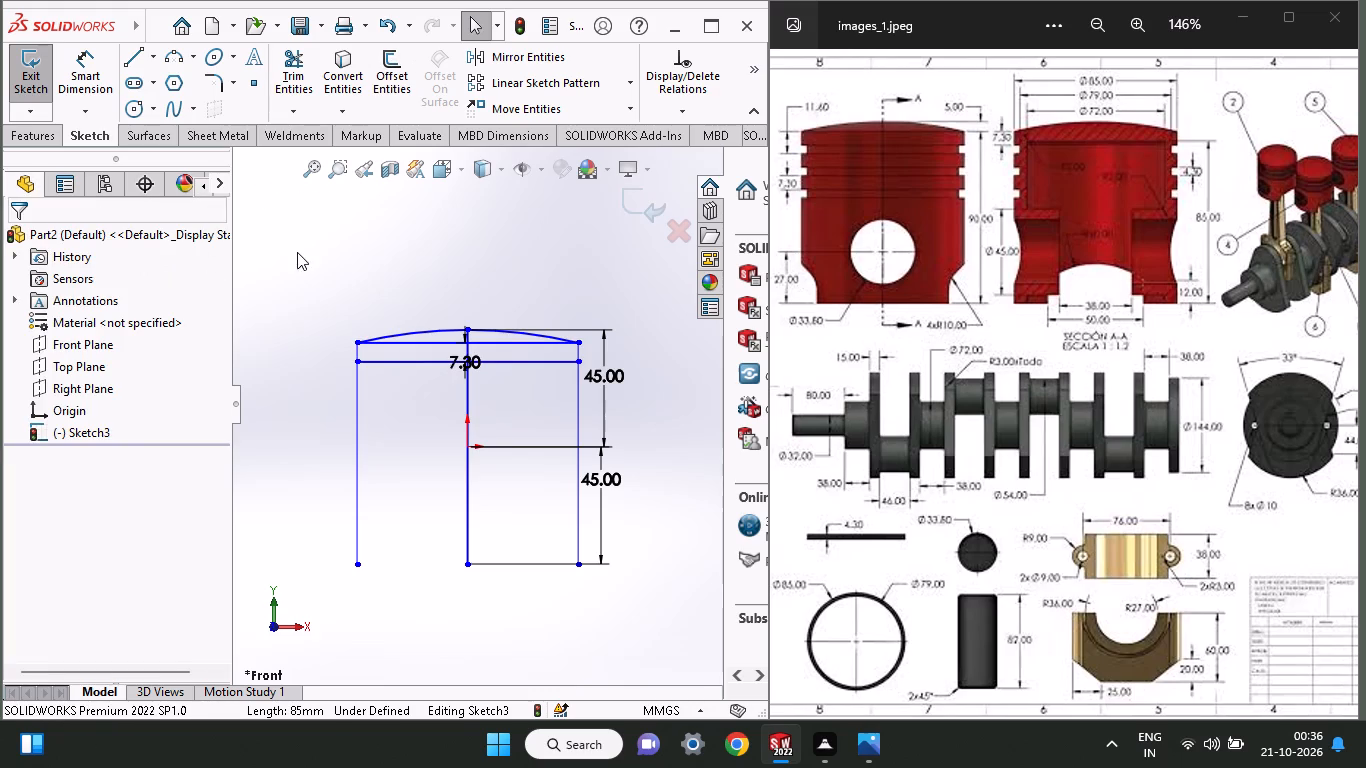
Offset the lower horizontal line beneath the crown arc 4.3 mm downward to form the first ring groove's lower edge.
{"action": "left_click", "coordinate": [387, 79]}
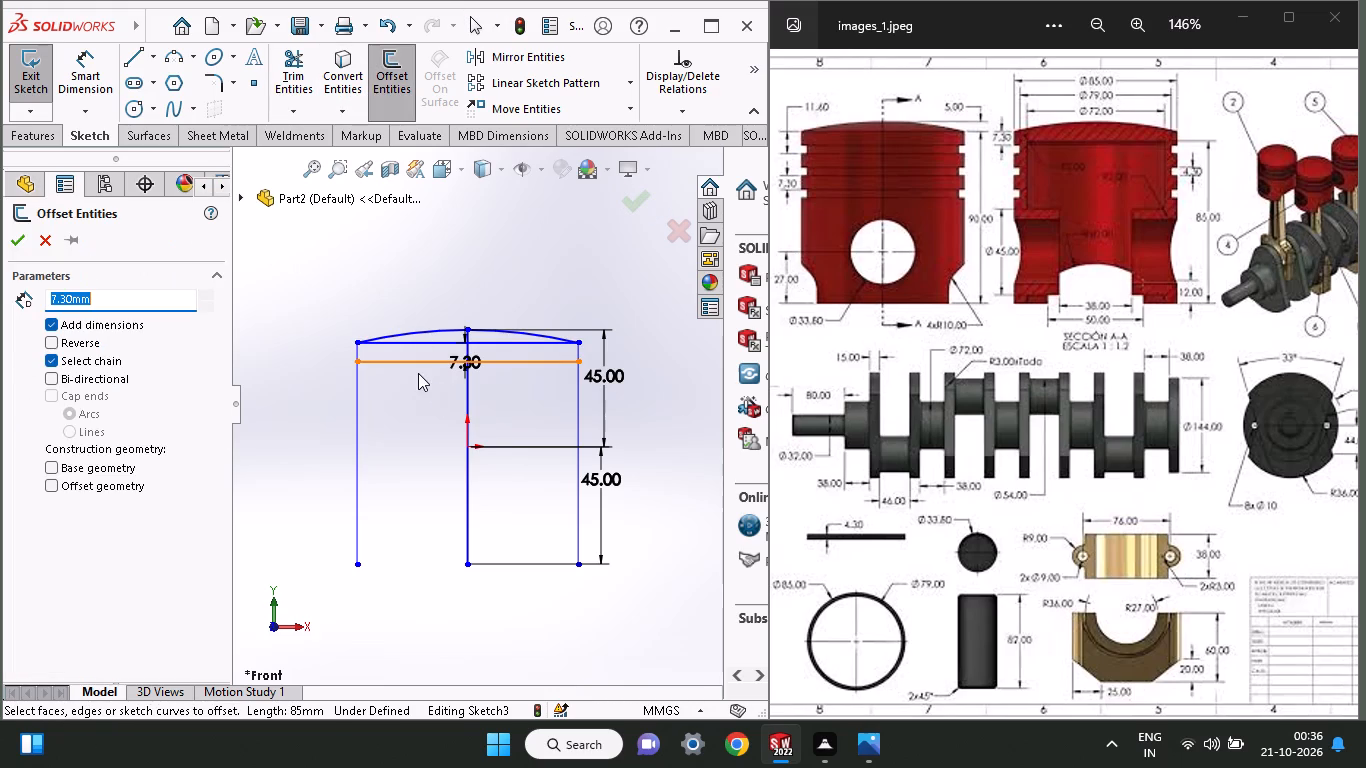
{"action": "left_click", "coordinate": [418, 364]}
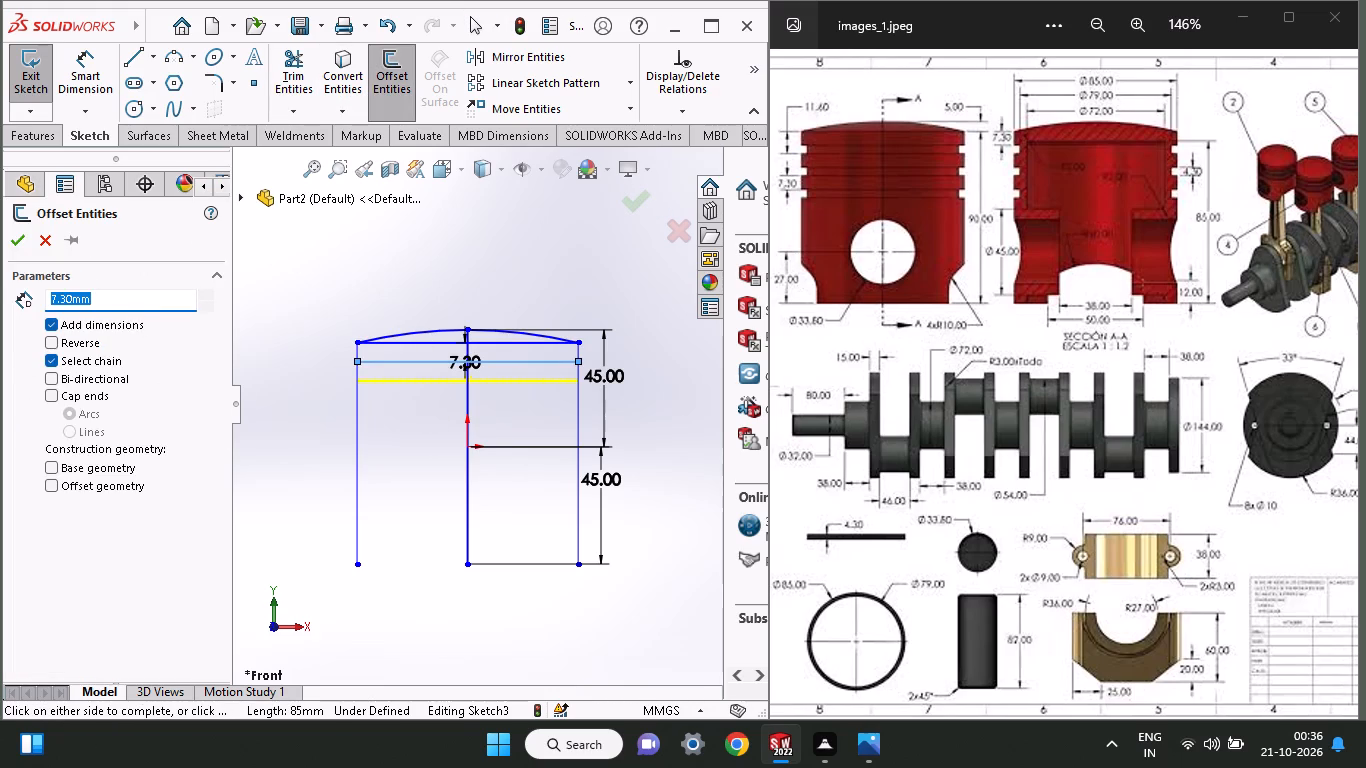
{"action": "left_click_drag", "start_coordinate": [133, 301], "coordinate": [0, 284]}
{"action": "type", "text": "4.30"}
{"action": "key", "text": "Return"}
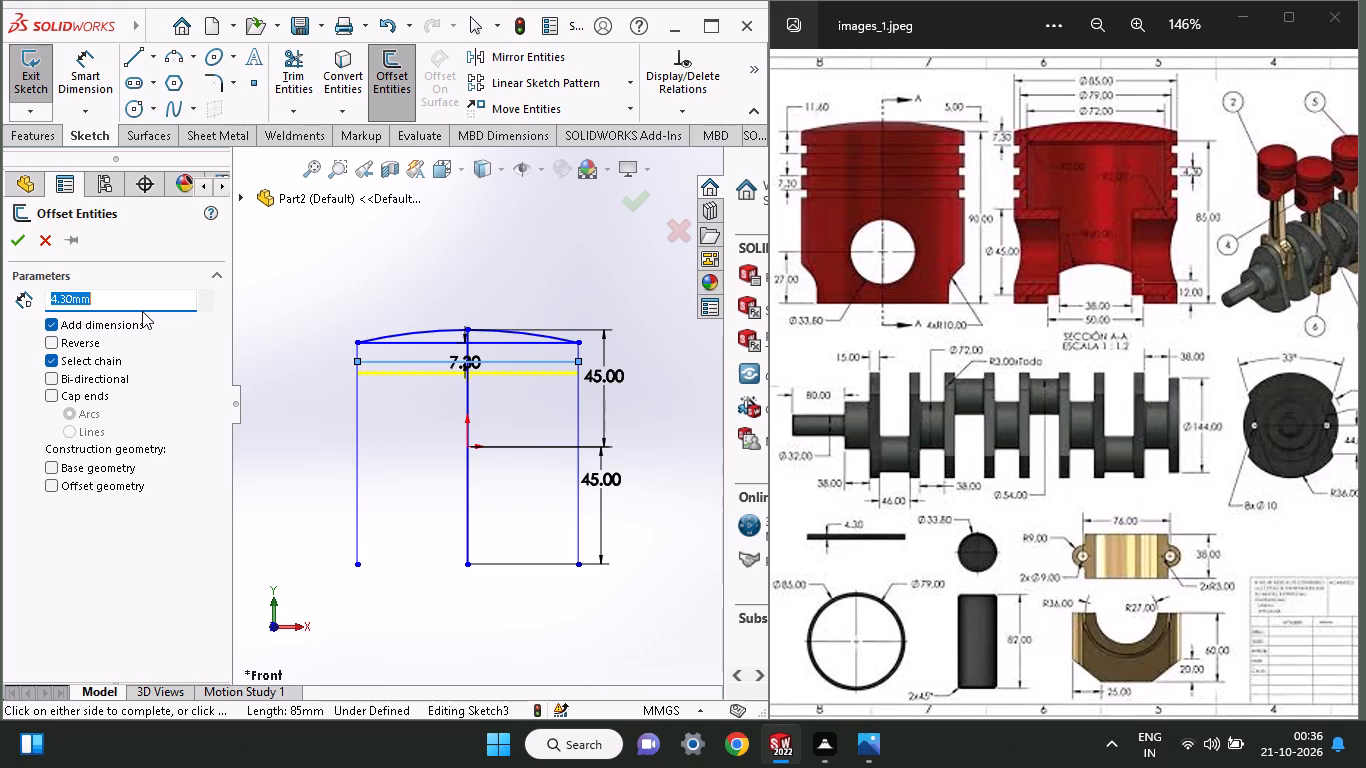
{"action": "left_click", "coordinate": [6, 239]}
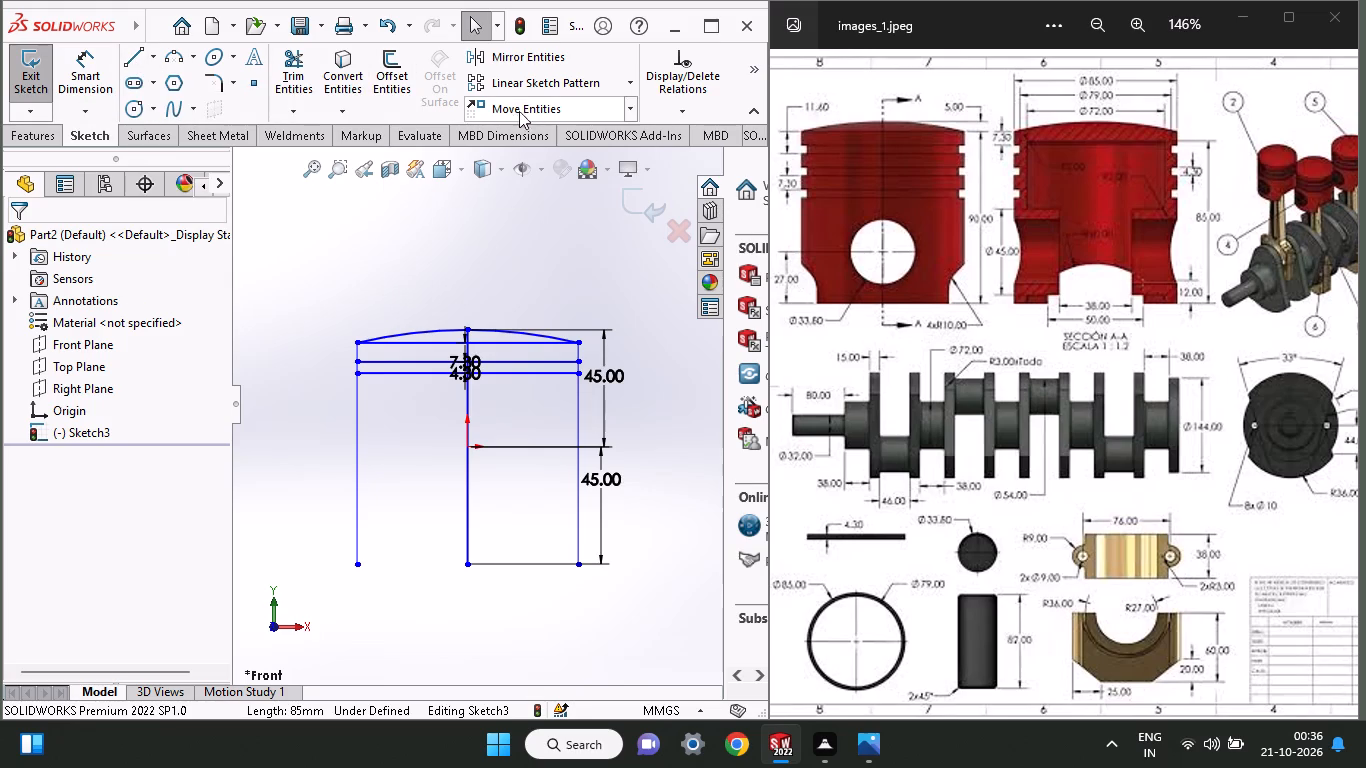
Offset the lowest horizontal groove line 7.3 mm downward to start the second ring groove.
{"action": "left_click", "coordinate": [400, 82]}
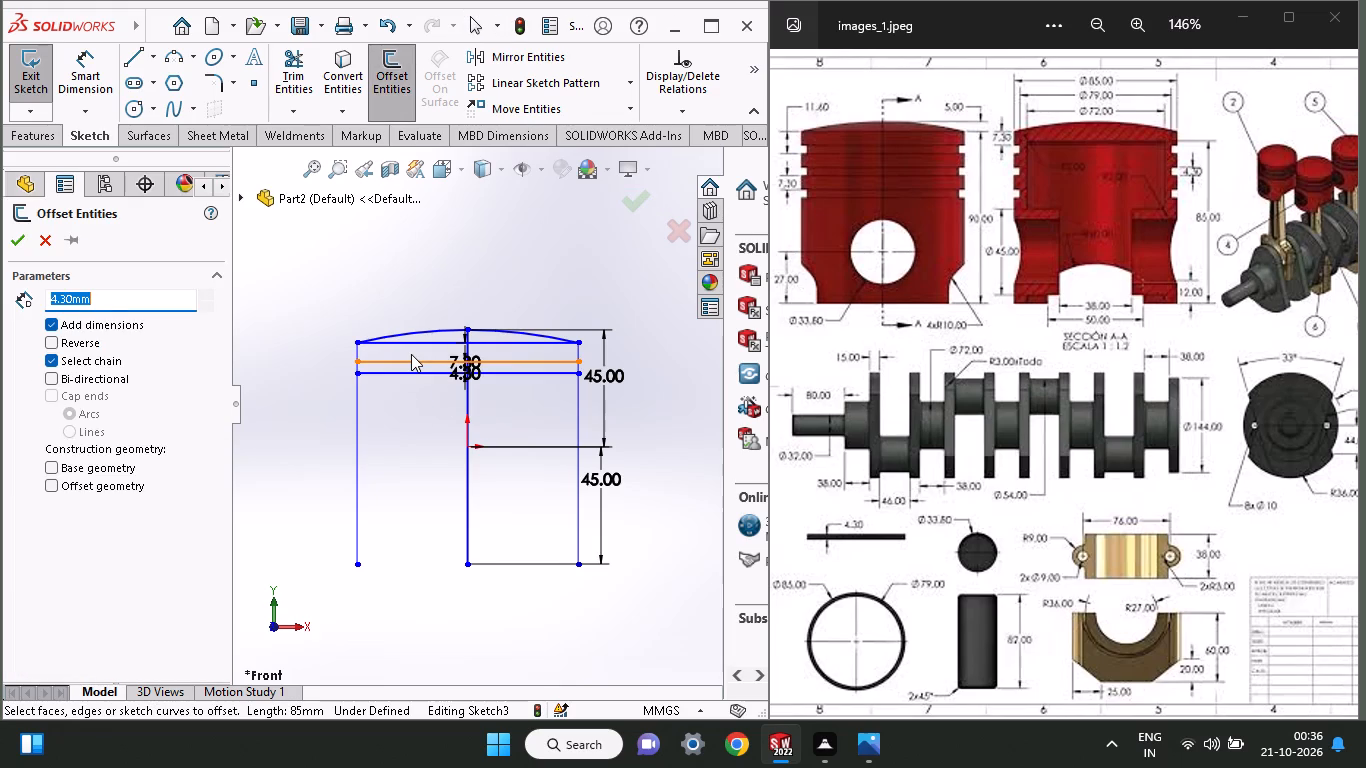
{"action": "left_click", "coordinate": [408, 374]}
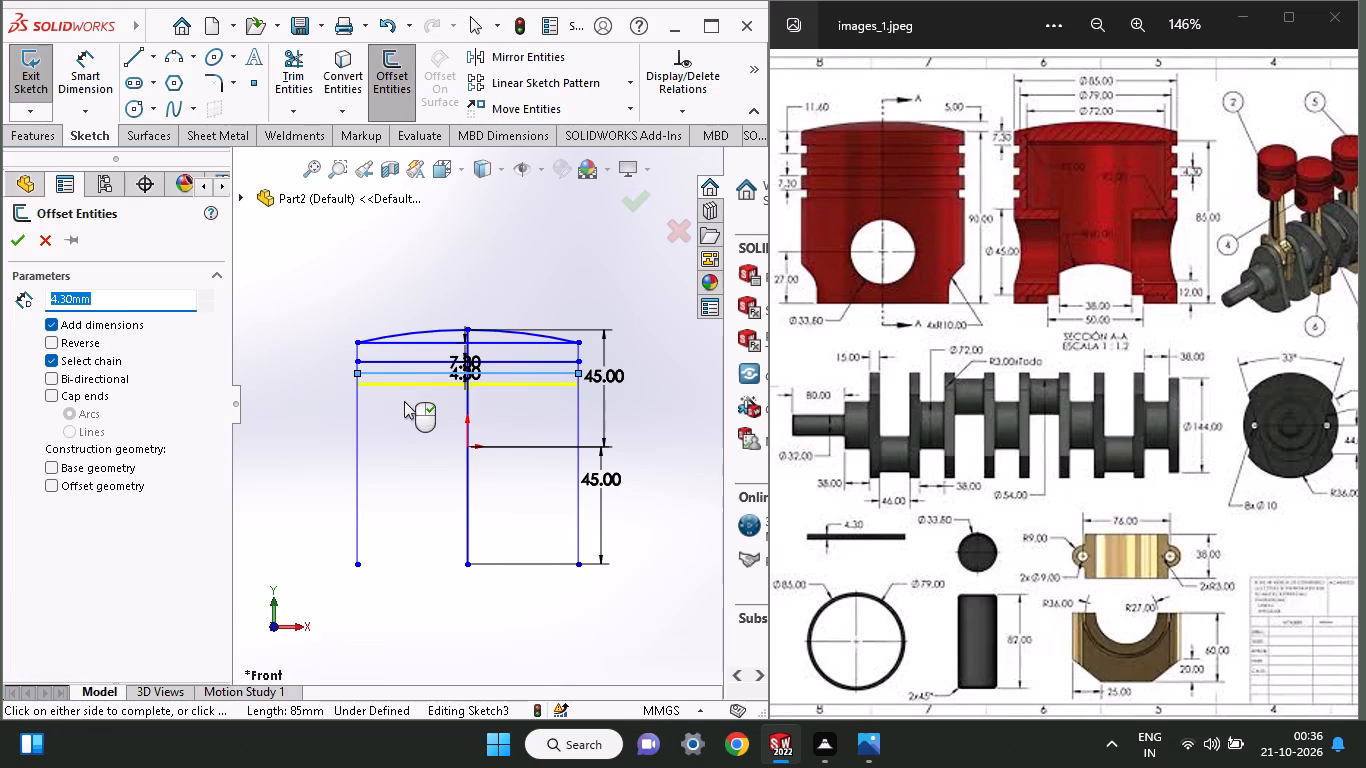
{"action": "key", "text": "4"}
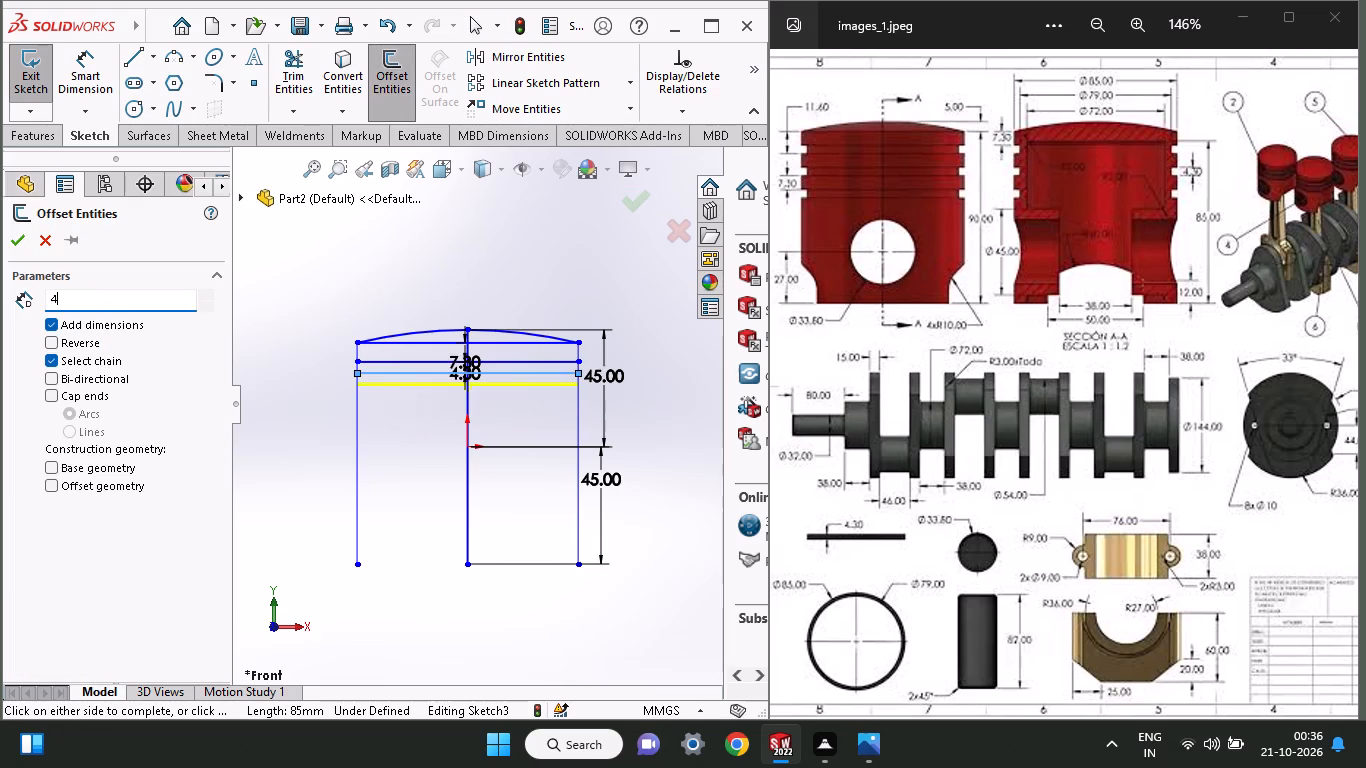
{"action": "type", "text": ".3"}
{"action": "key", "text": "BackSpace"}
{"action": "key", "text": "BackSpace"}
{"action": "key", "text": "BackSpace"}
{"action": "type", "text": "7.30"}
{"action": "key", "text": "Return"}
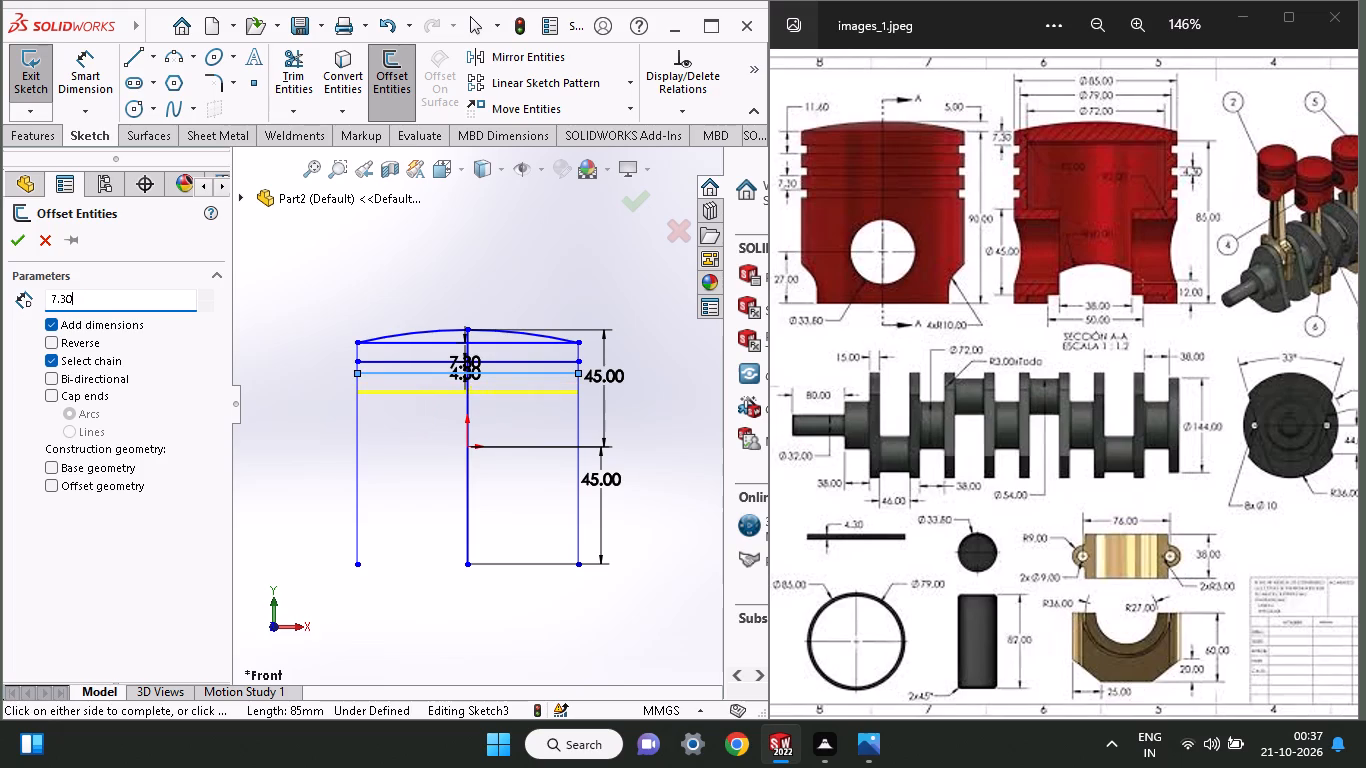
{"action": "left_click", "coordinate": [6, 236]}
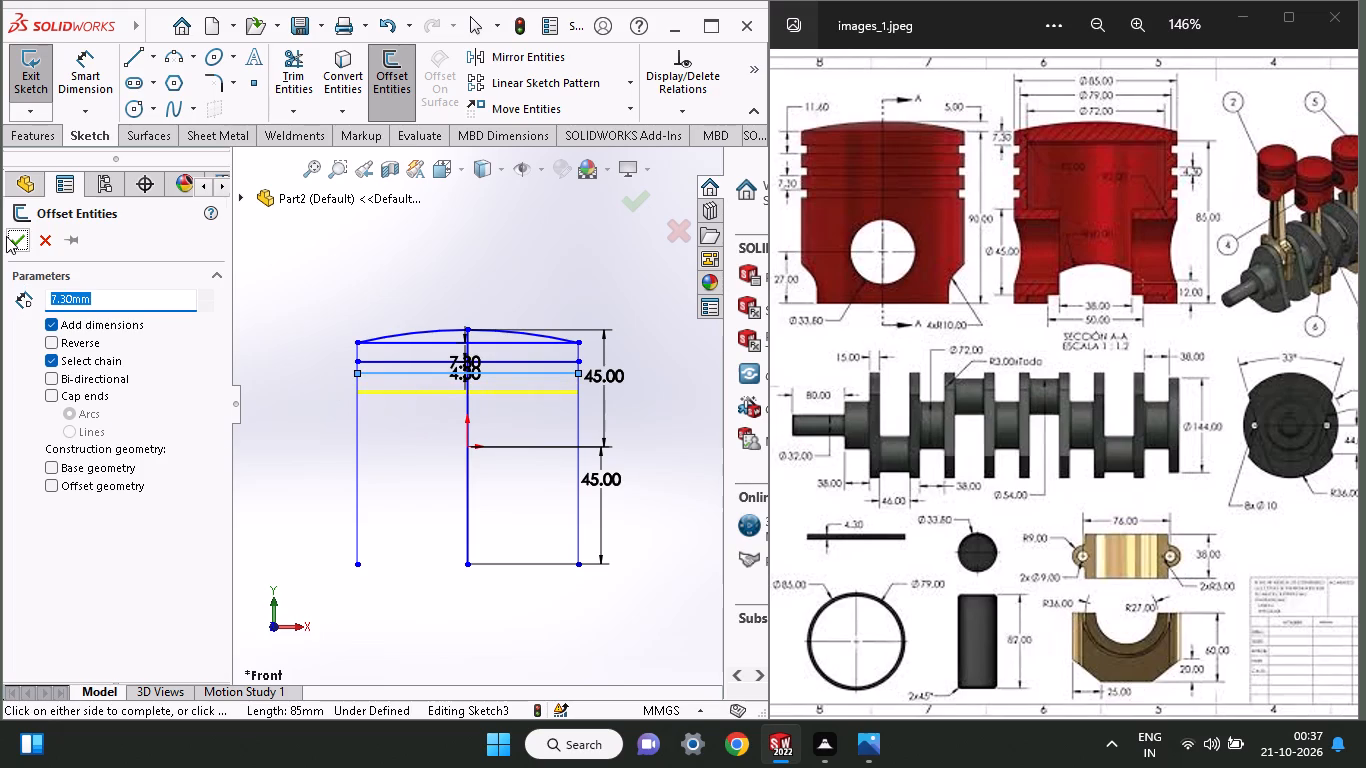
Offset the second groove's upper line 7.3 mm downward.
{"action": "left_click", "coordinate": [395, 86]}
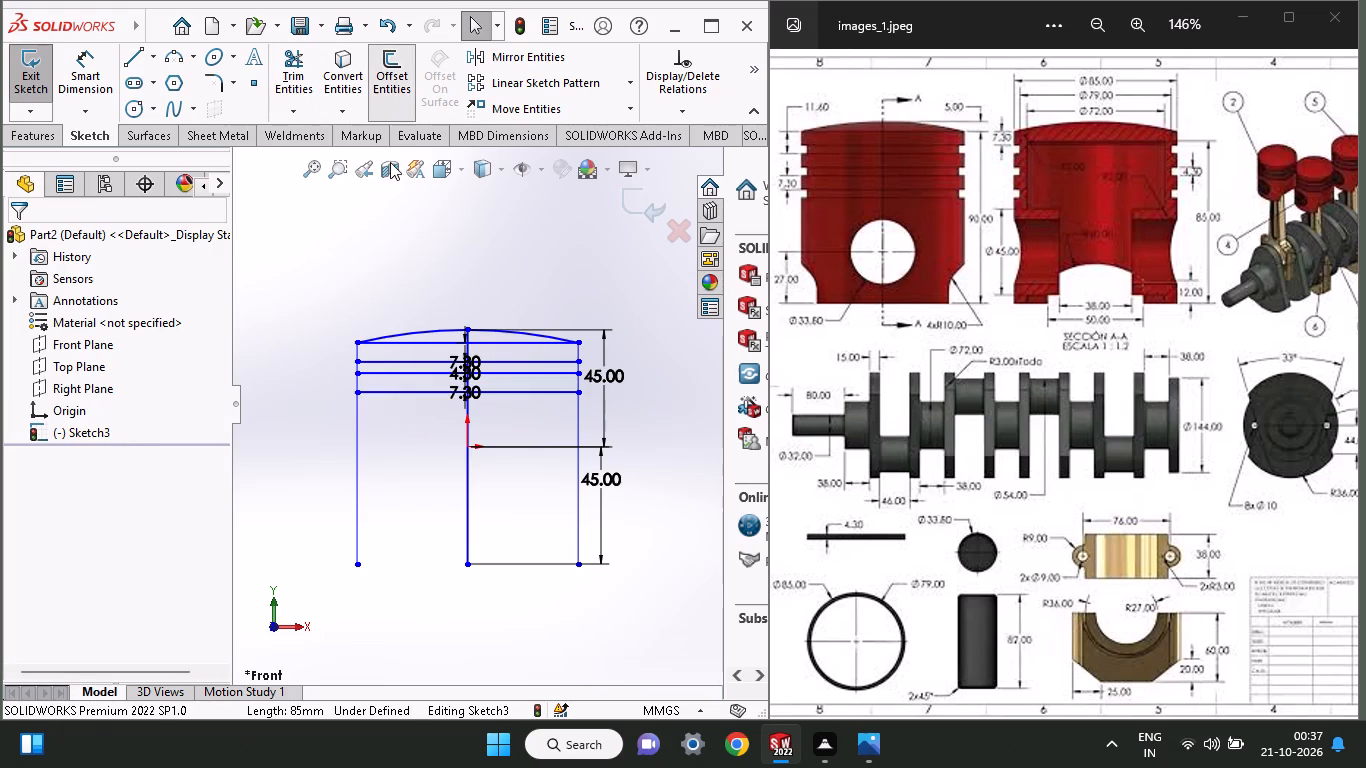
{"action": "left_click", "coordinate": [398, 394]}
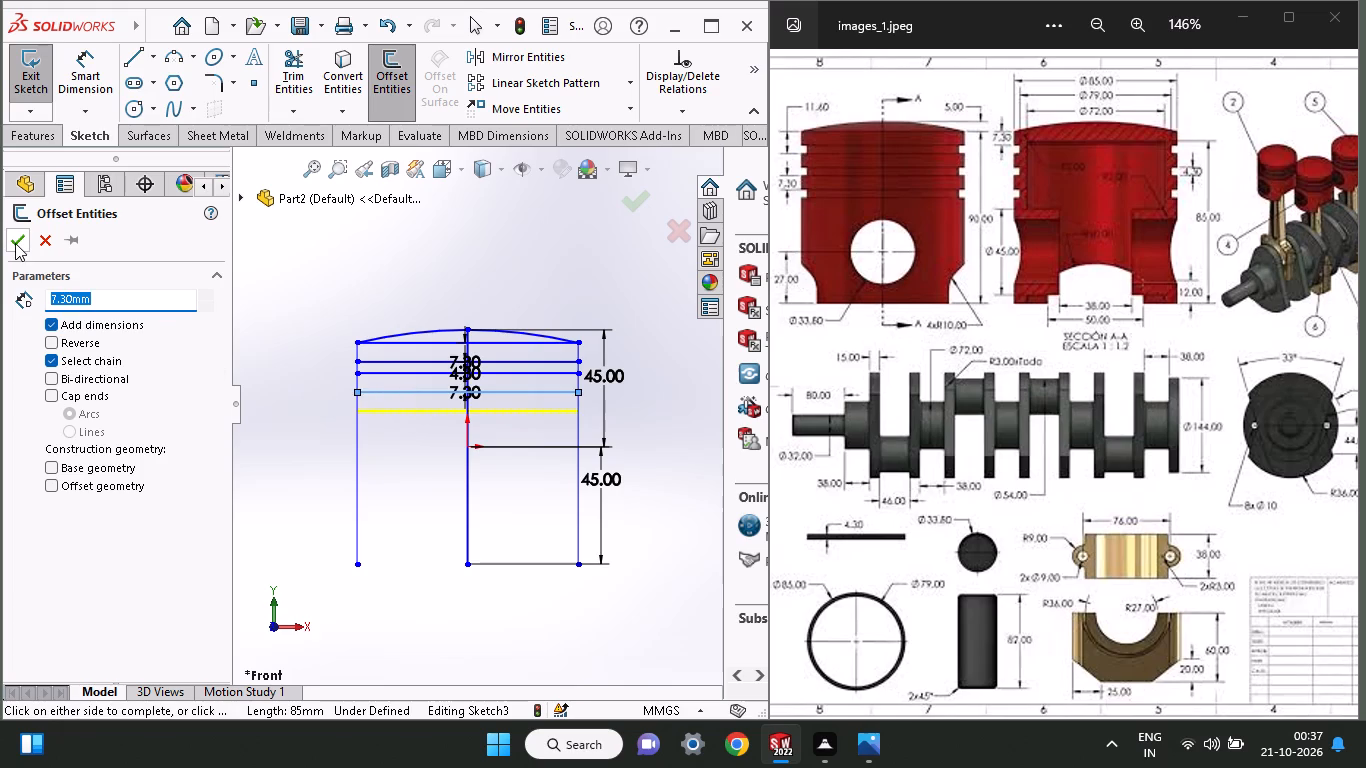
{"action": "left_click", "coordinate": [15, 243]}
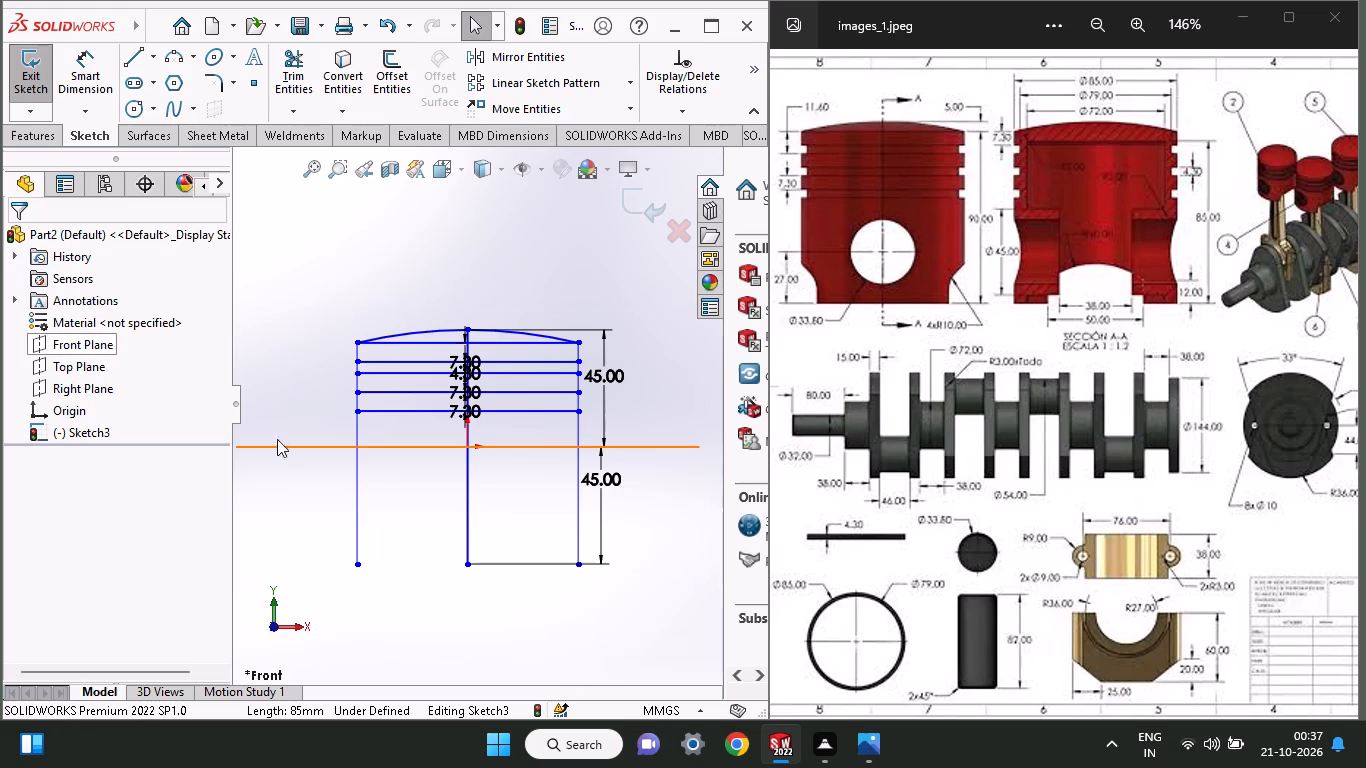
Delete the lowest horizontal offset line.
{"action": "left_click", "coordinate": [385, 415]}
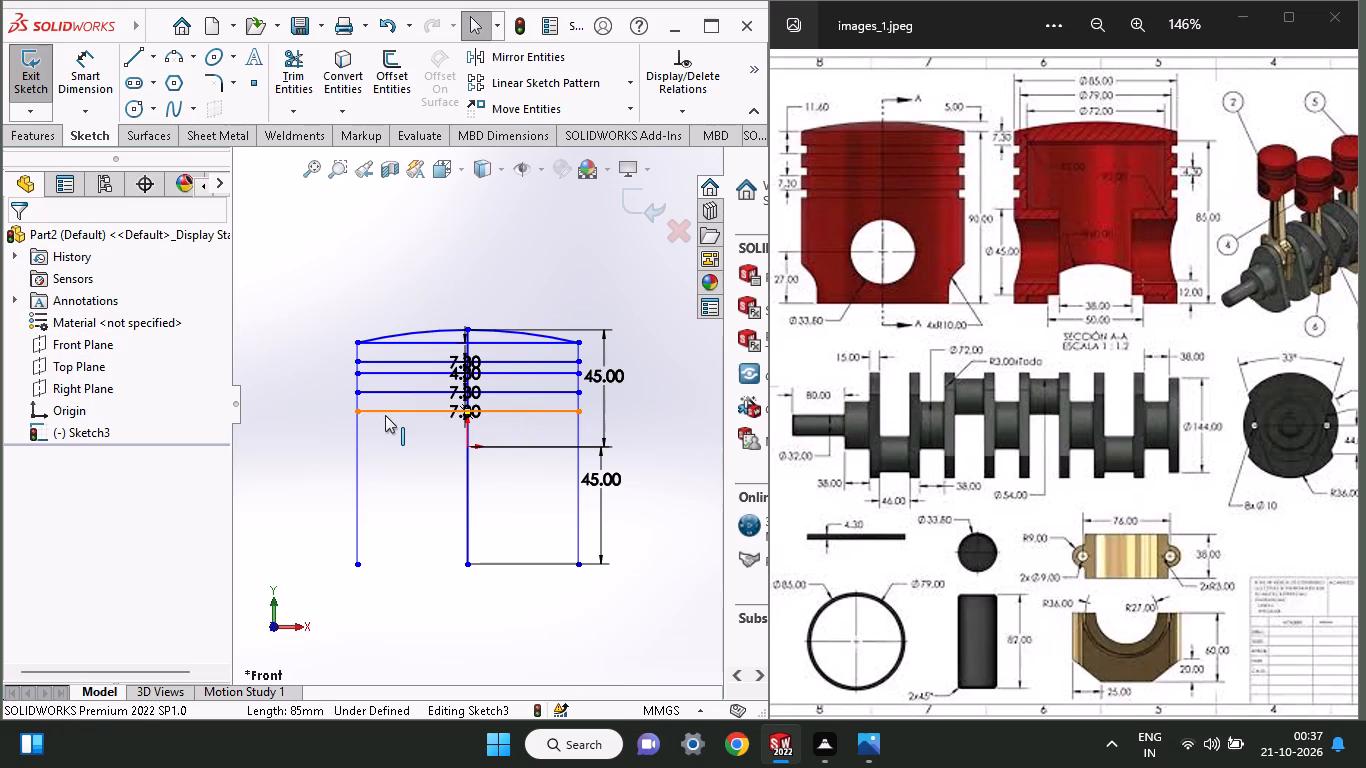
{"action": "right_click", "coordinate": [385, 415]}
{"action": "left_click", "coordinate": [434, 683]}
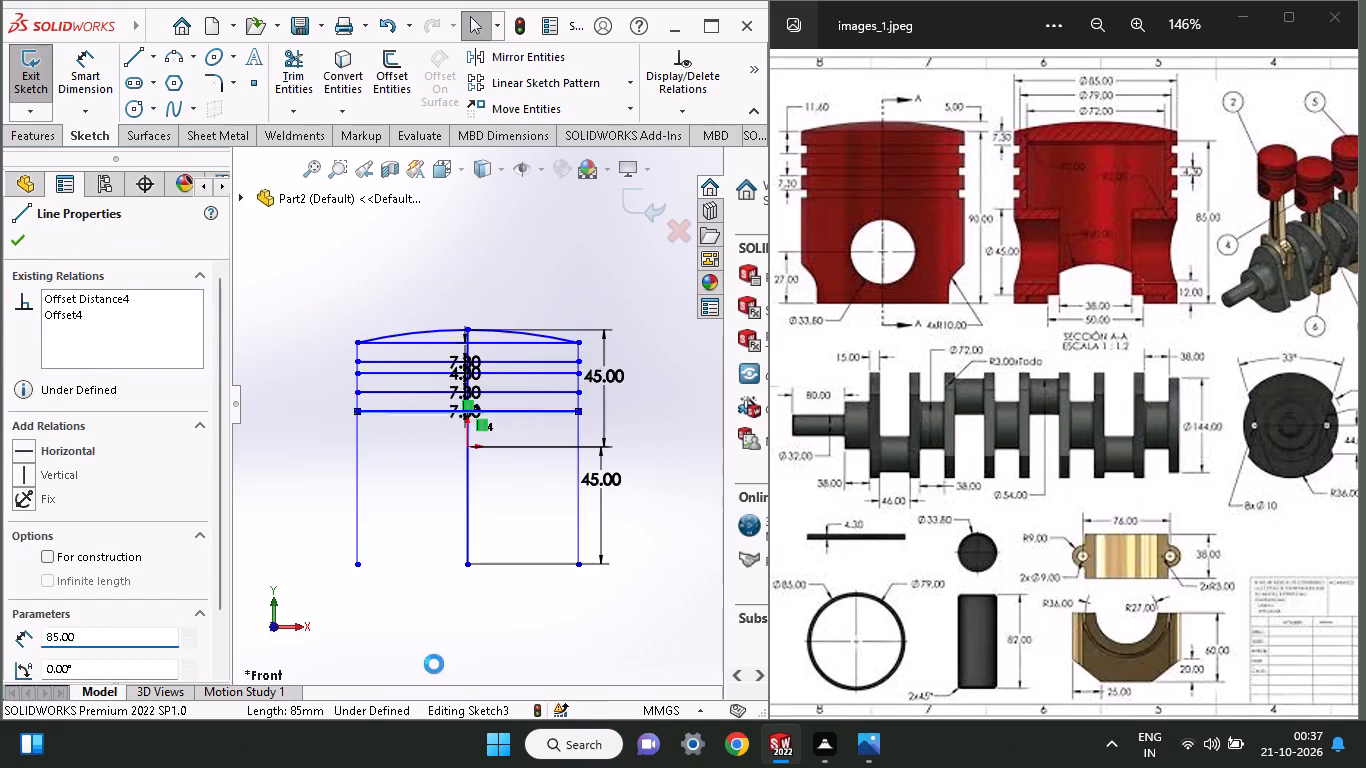
Offset the second groove's upper line 4.3 mm downward to form its lower edge.
{"action": "left_click", "coordinate": [377, 69]}
{"action": "left_click", "coordinate": [373, 389]}
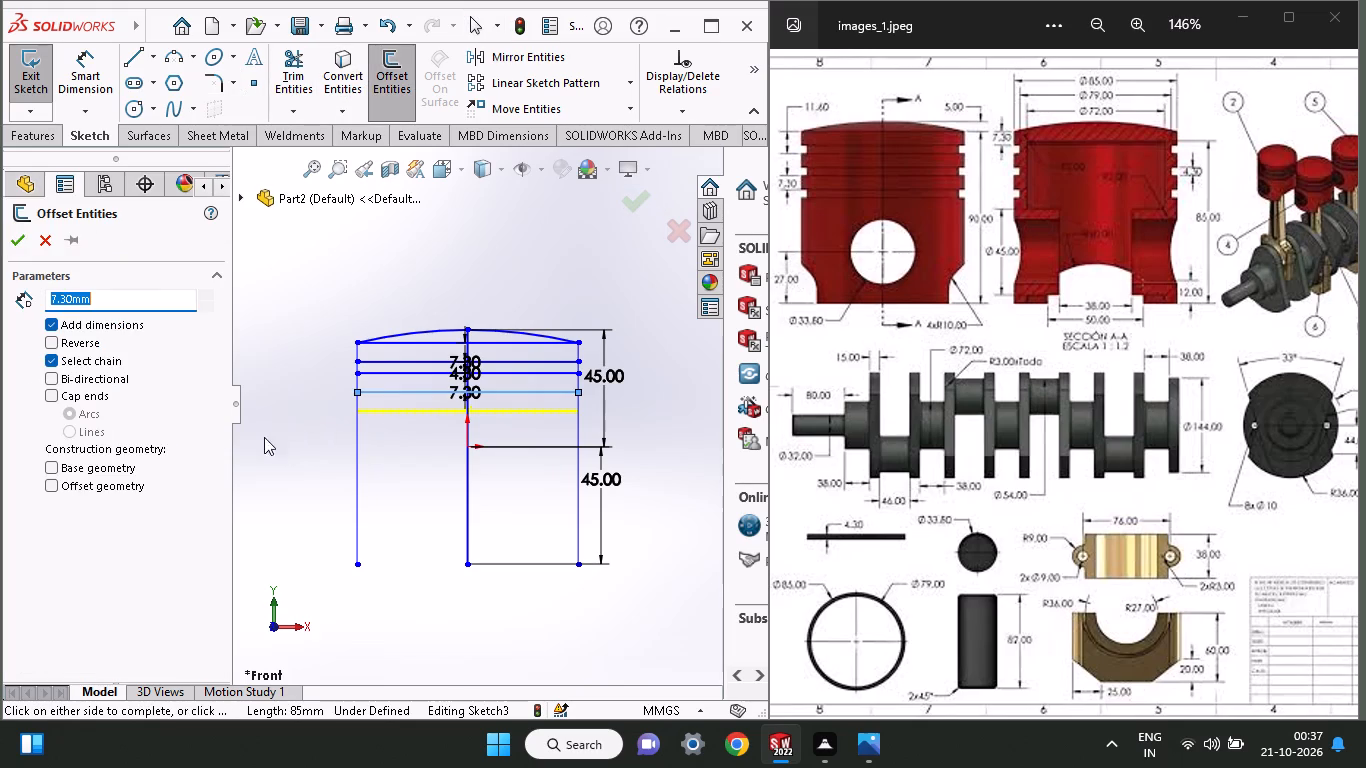
{"action": "left_click_drag", "start_coordinate": [146, 305], "coordinate": [31, 342]}
{"action": "type", "text": "4.30"}
{"action": "key", "text": "Return"}
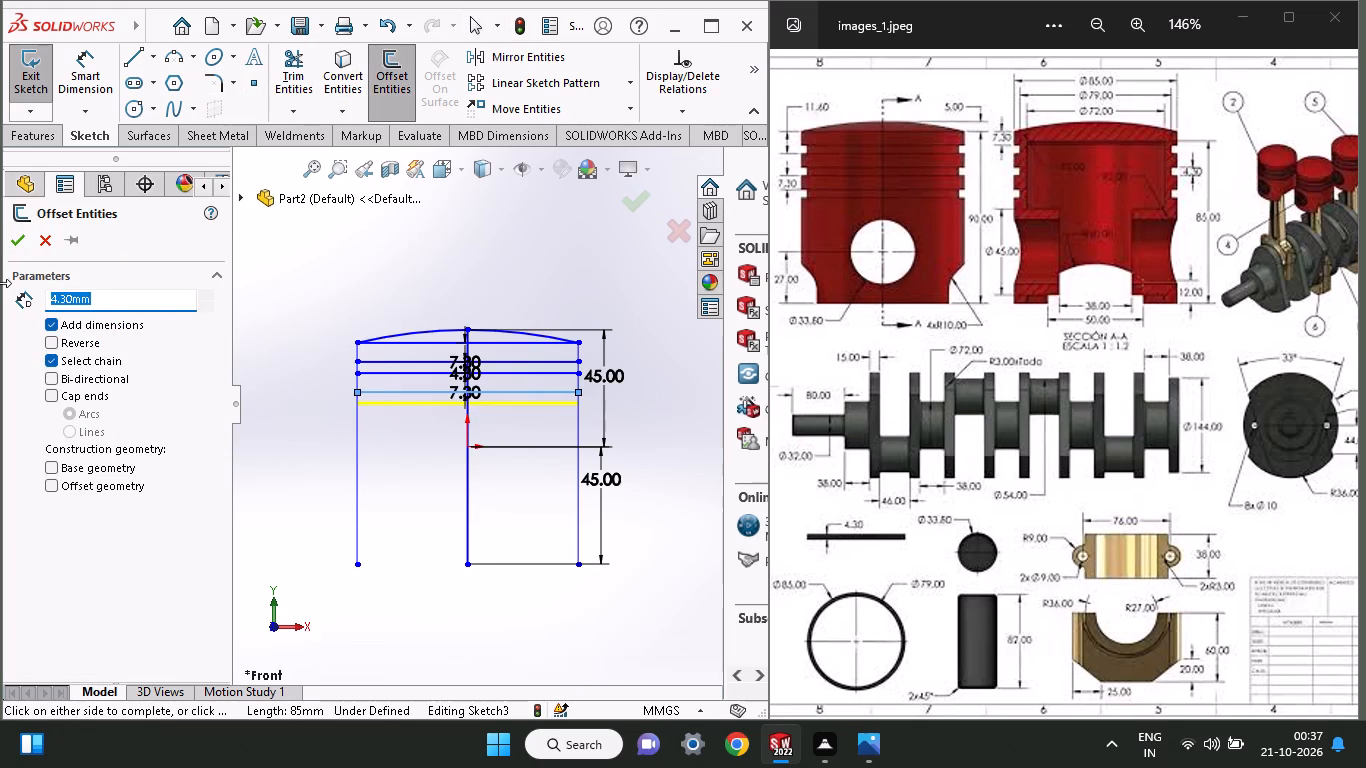
{"action": "left_click", "coordinate": [14, 250]}
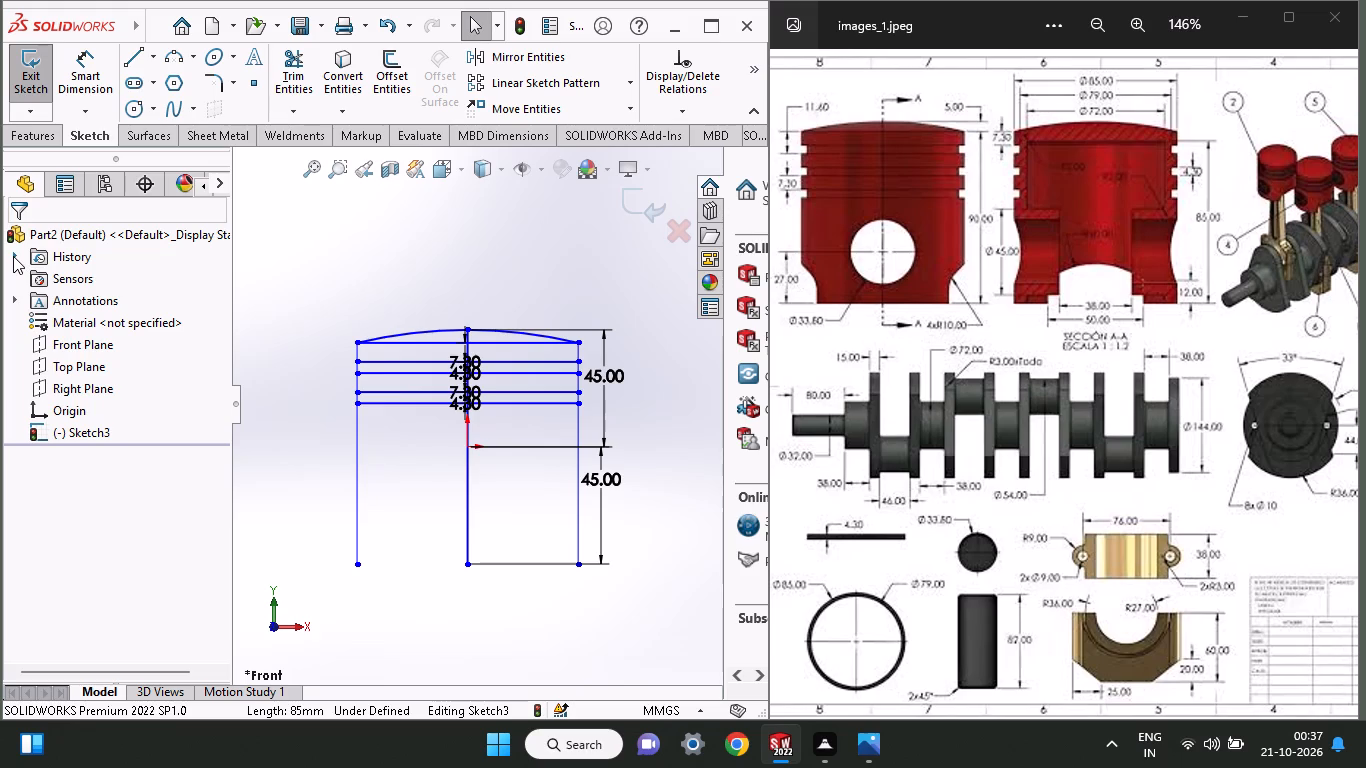
Offset the second groove's lower line 7.3 mm downward to start the third ring groove.
{"action": "left_click", "coordinate": [403, 75]}
{"action": "left_click", "coordinate": [387, 400]}
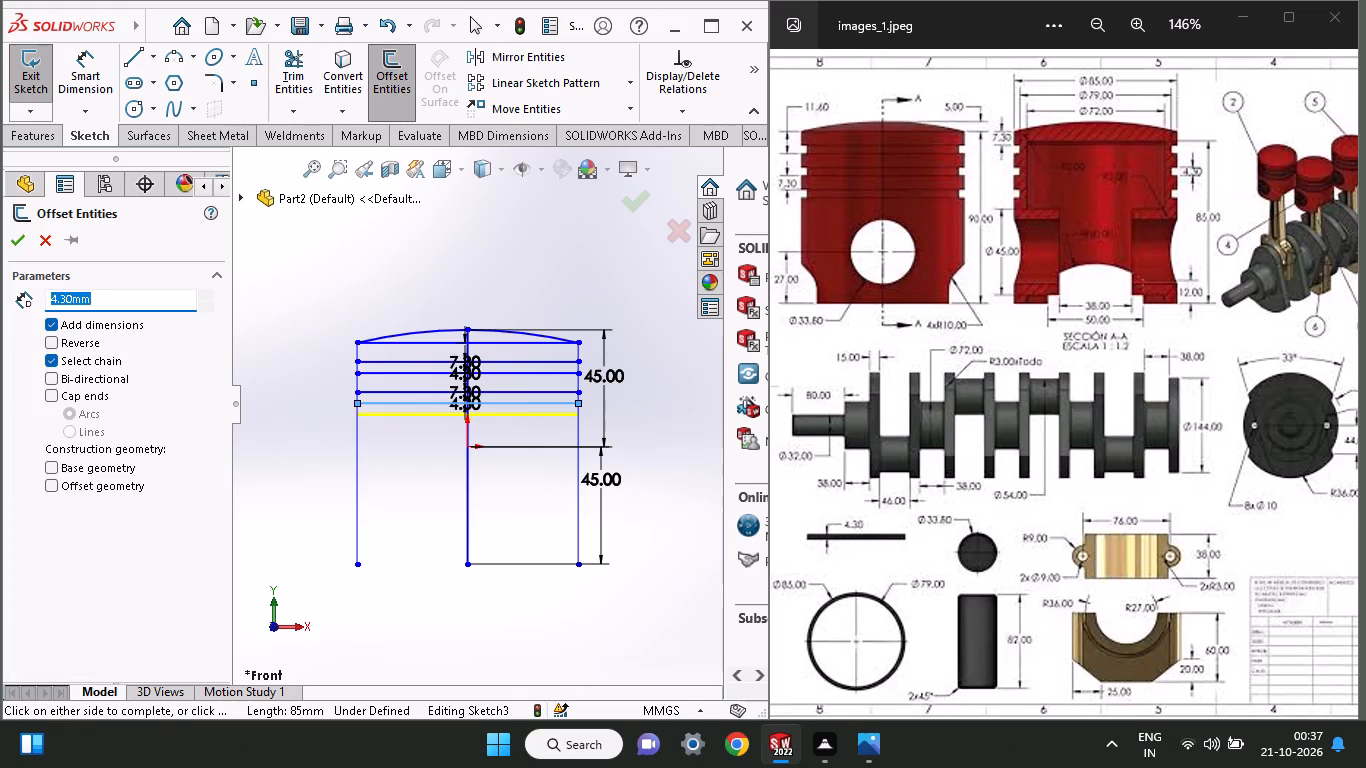
{"action": "left_click_drag", "start_coordinate": [125, 298], "coordinate": [0, 292]}
{"action": "type", "text": "7.30"}
{"action": "key", "text": "Return"}
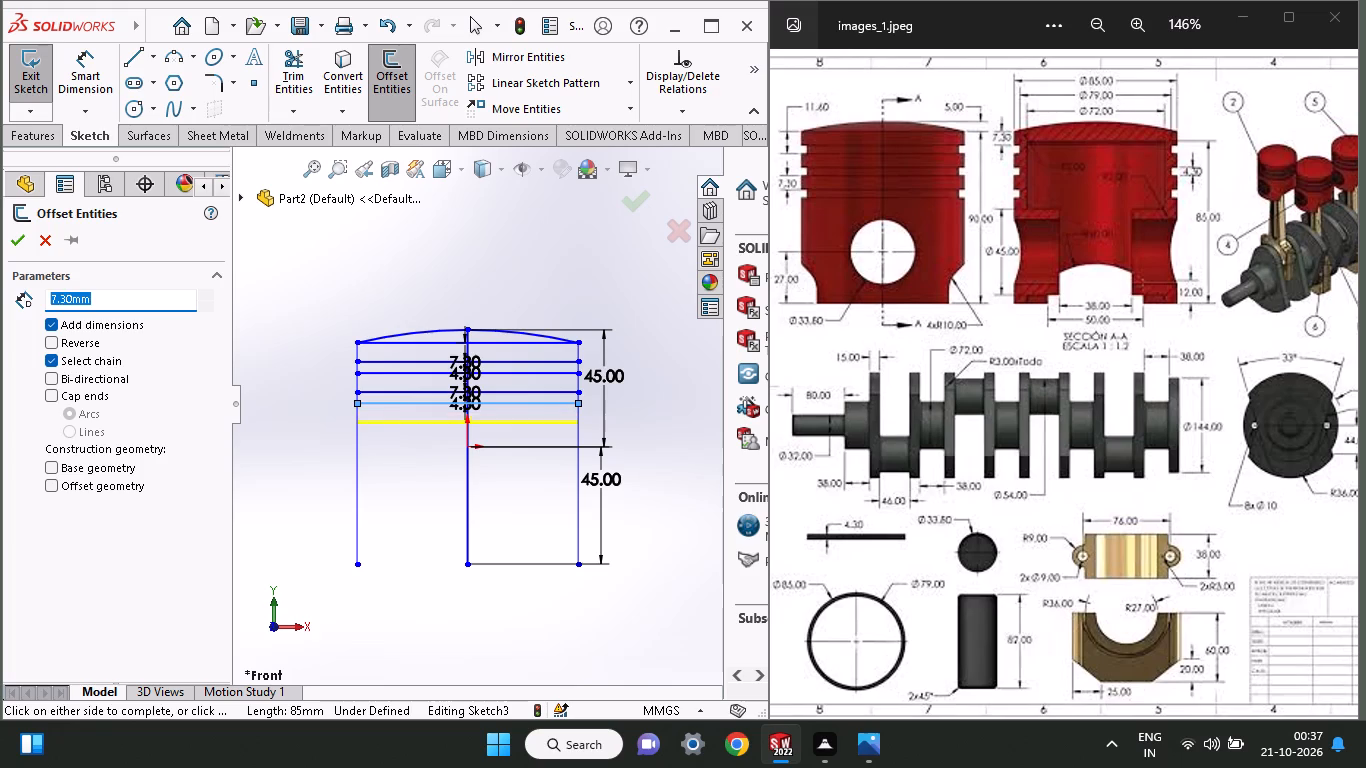
{"action": "left_click", "coordinate": [18, 252]}
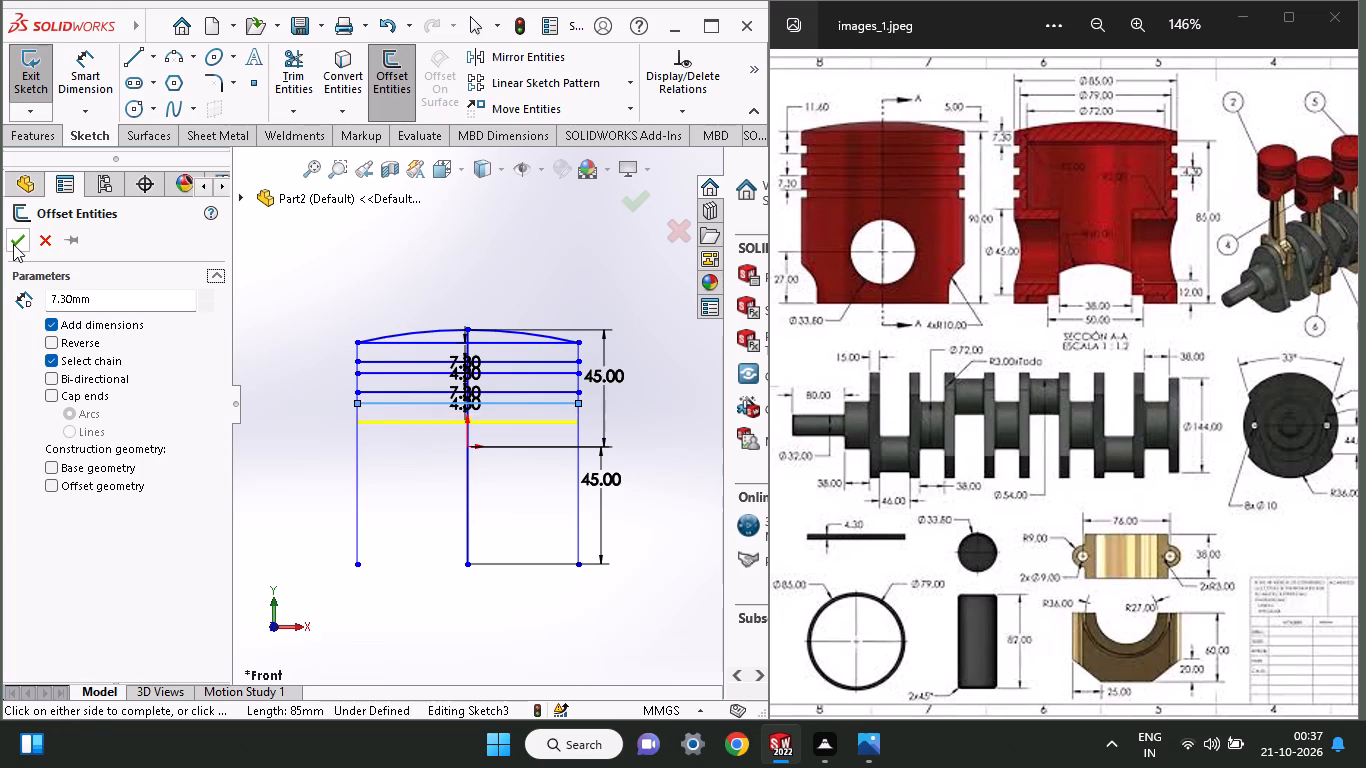
{"action": "left_click", "coordinate": [13, 244]}
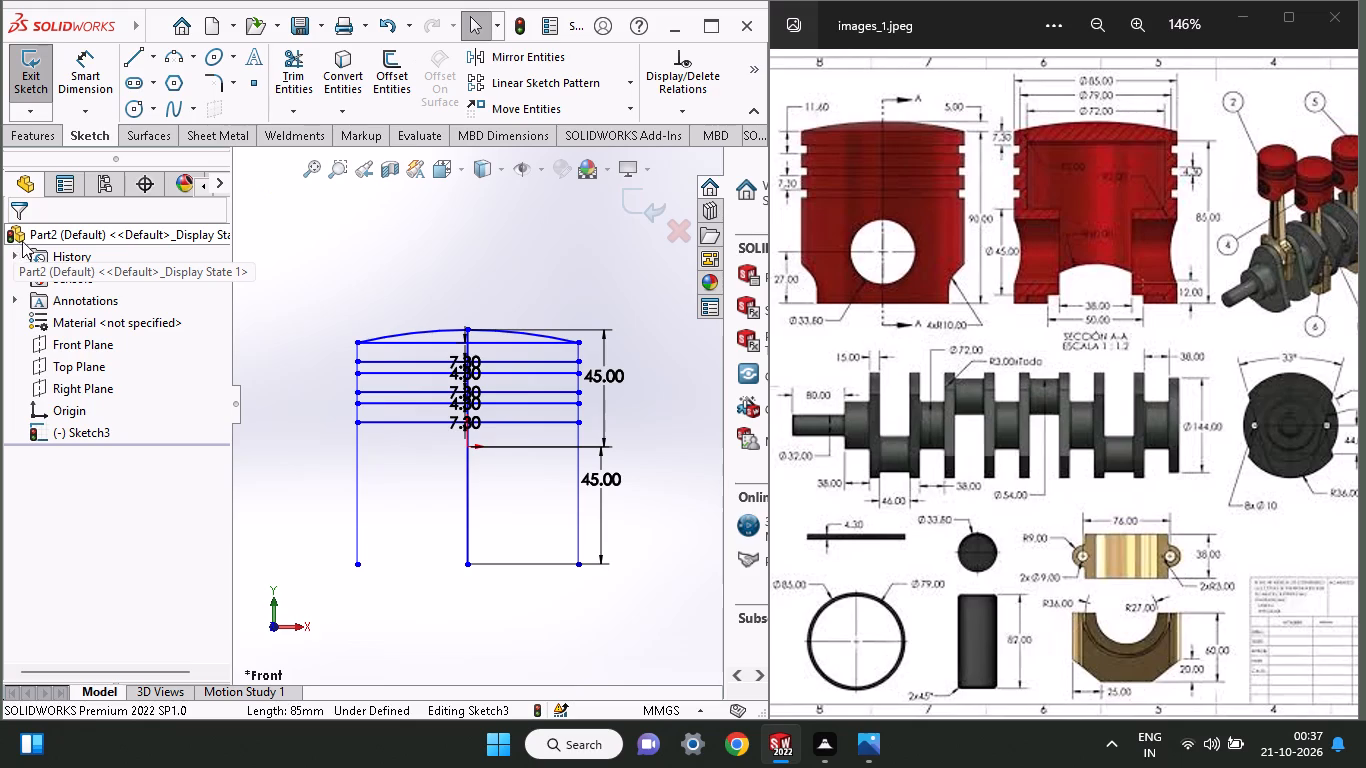
Offset the third groove's upper line 4.3 mm downward to form its lower edge.
{"action": "left_click", "coordinate": [384, 57]}
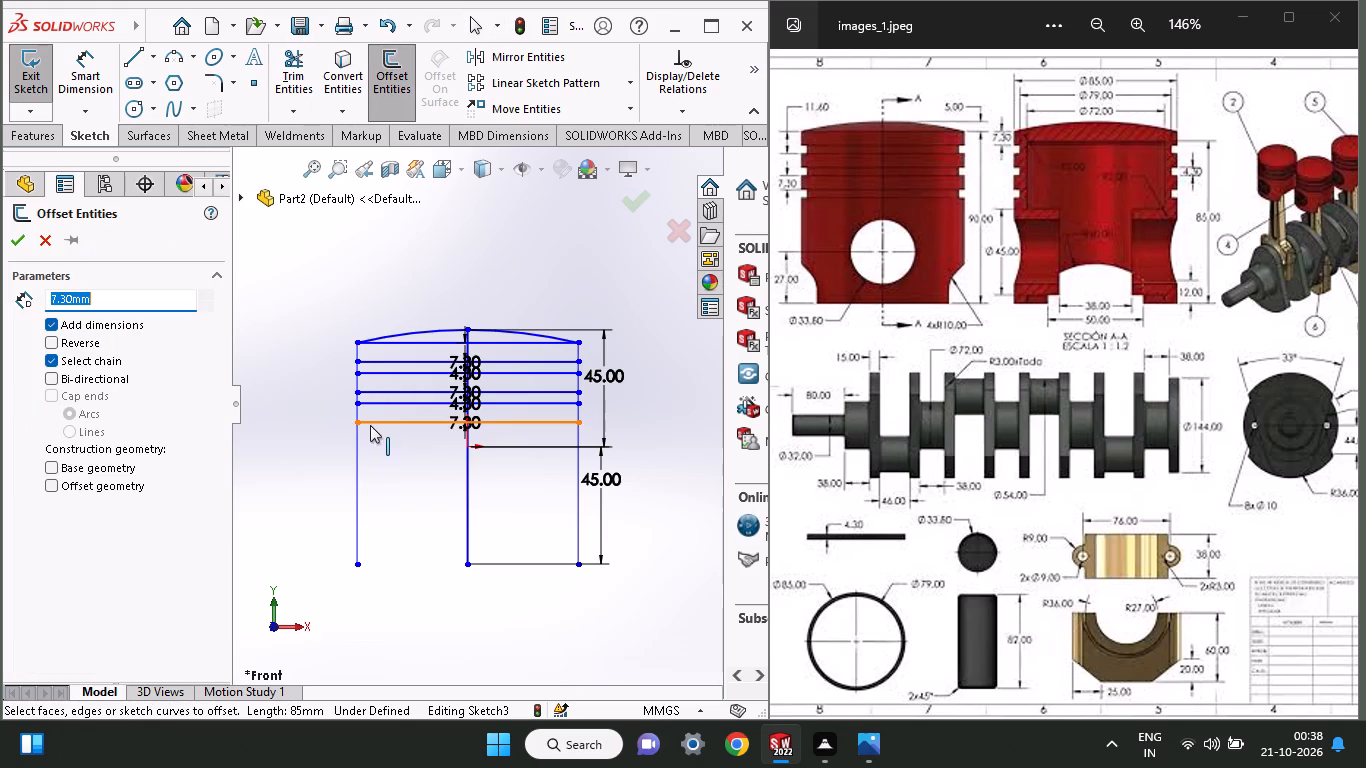
{"action": "left_click", "coordinate": [370, 425]}
{"action": "left_click_drag", "start_coordinate": [128, 303], "coordinate": [27, 304]}
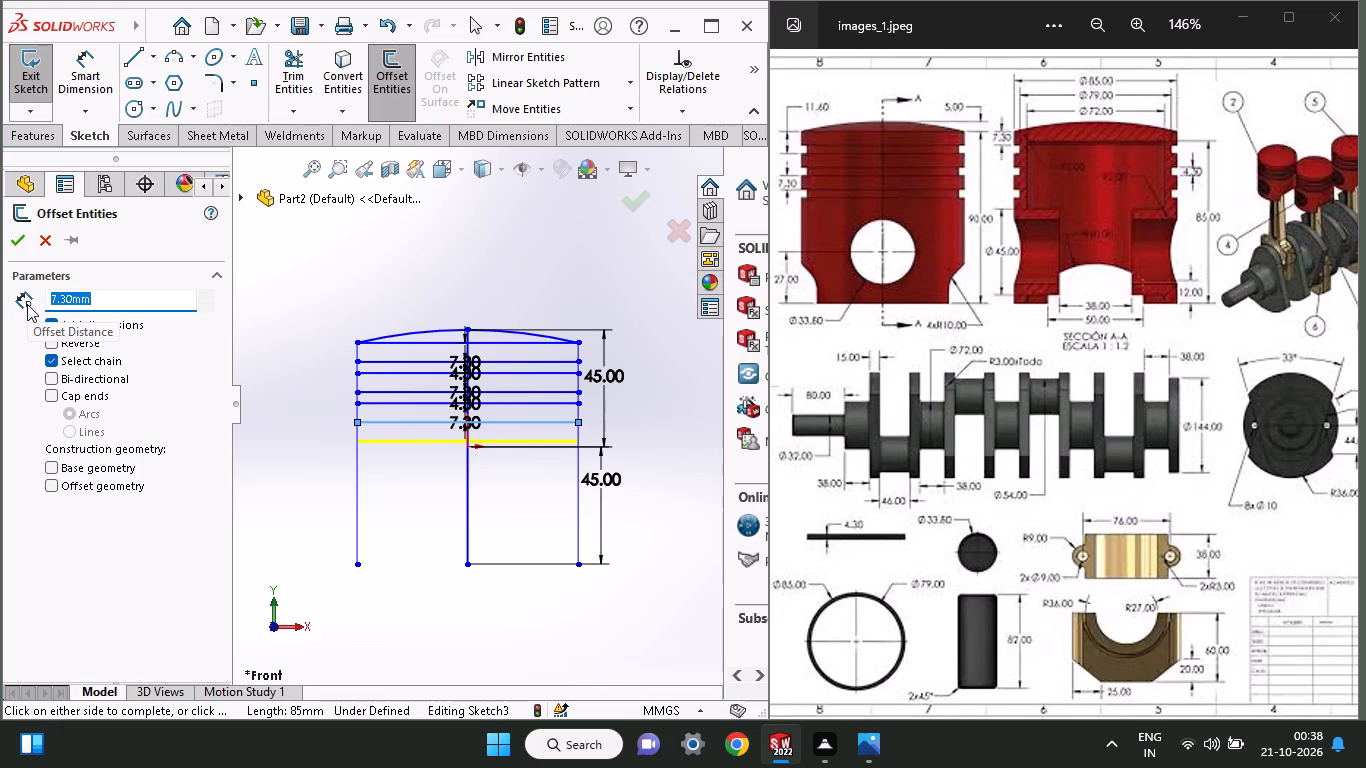
{"action": "type", "text": "4.30"}
{"action": "key", "text": "Return"}
{"action": "left_click", "coordinate": [16, 250]}
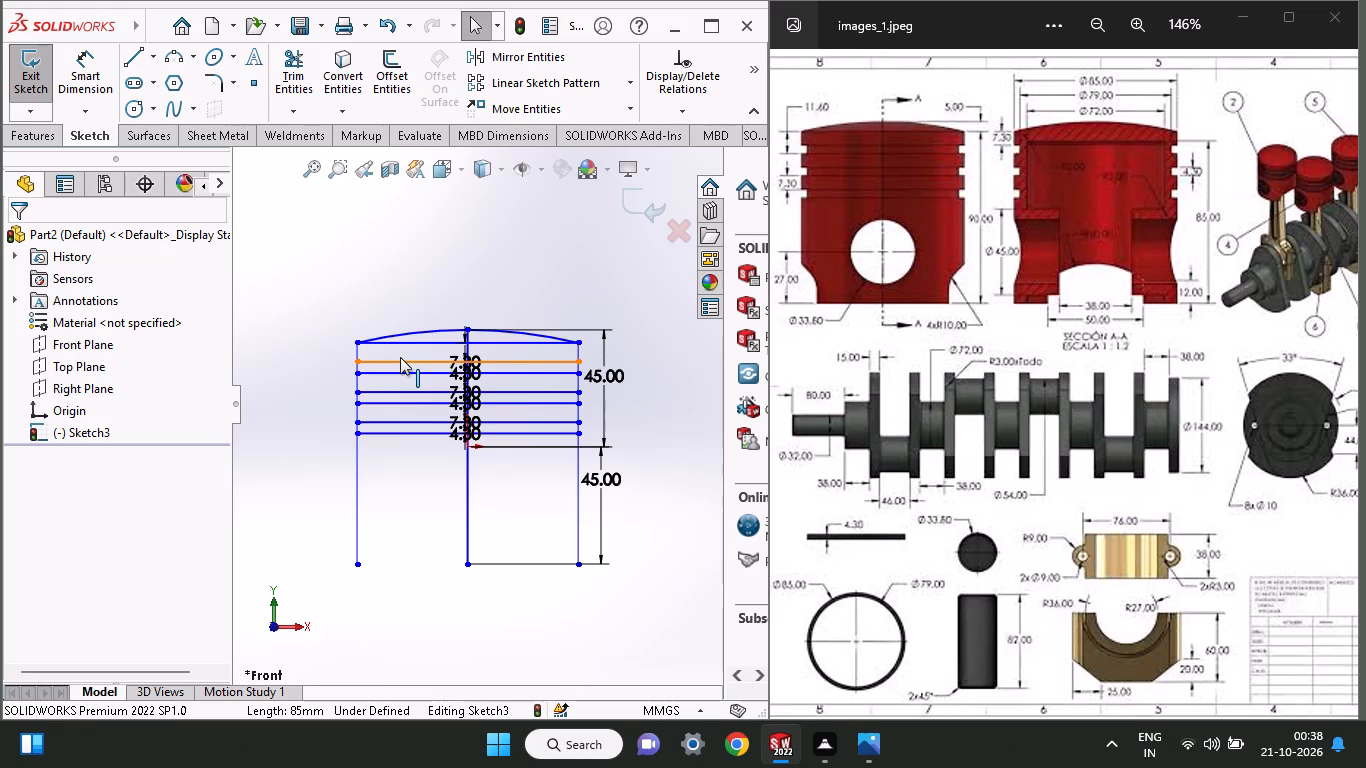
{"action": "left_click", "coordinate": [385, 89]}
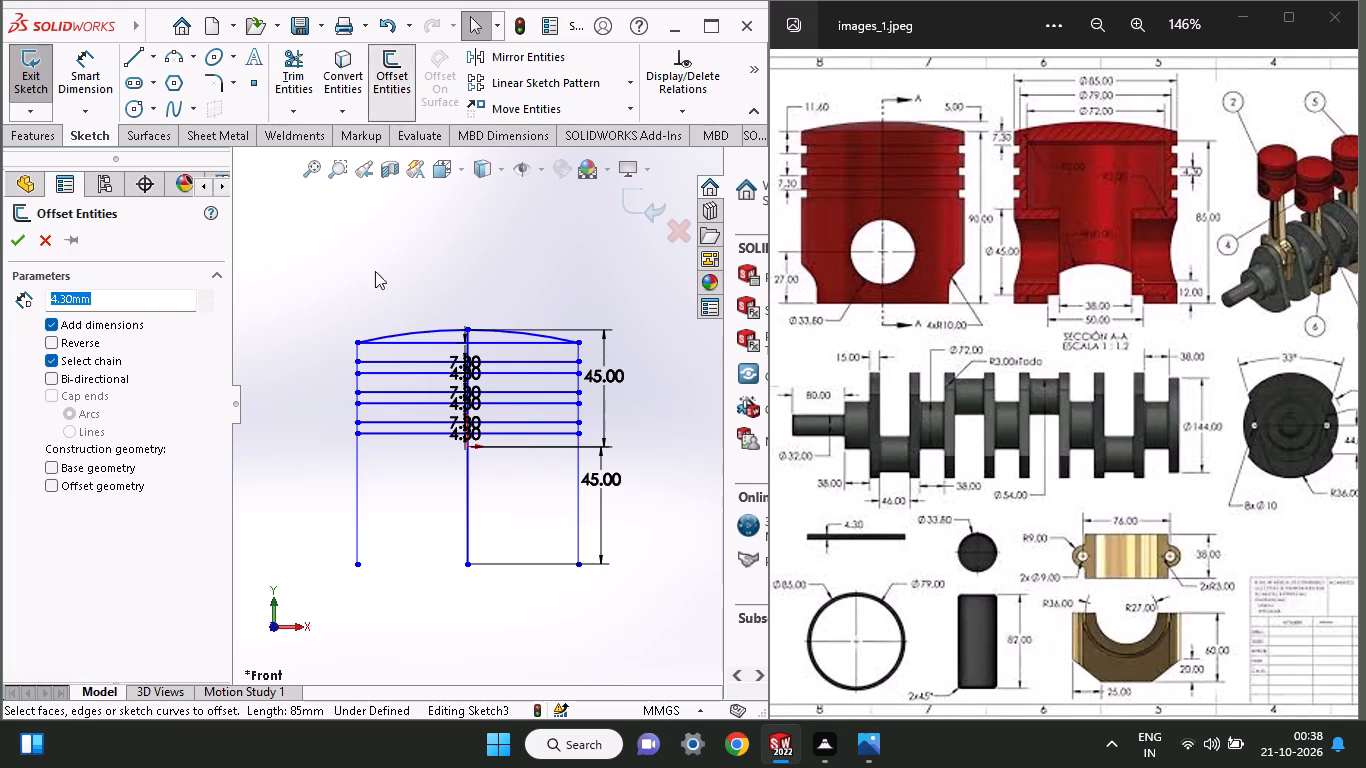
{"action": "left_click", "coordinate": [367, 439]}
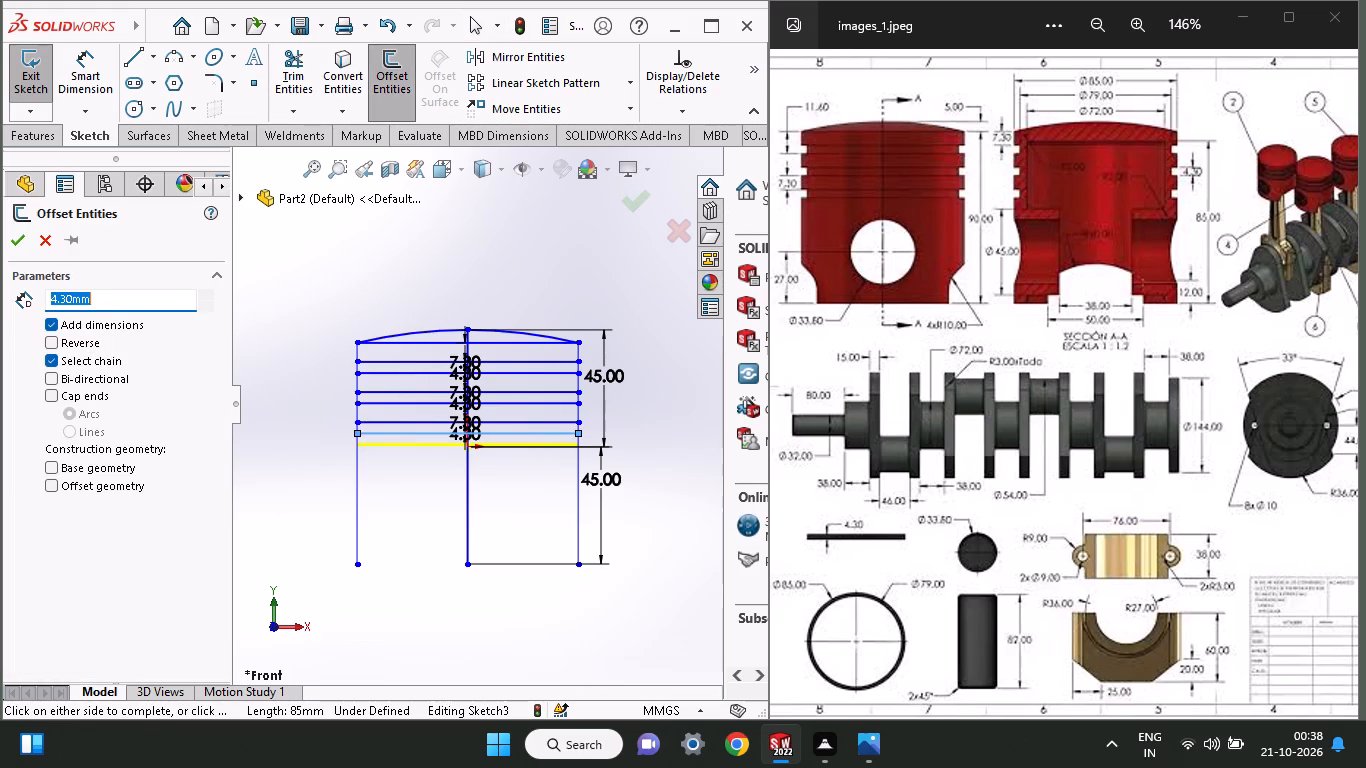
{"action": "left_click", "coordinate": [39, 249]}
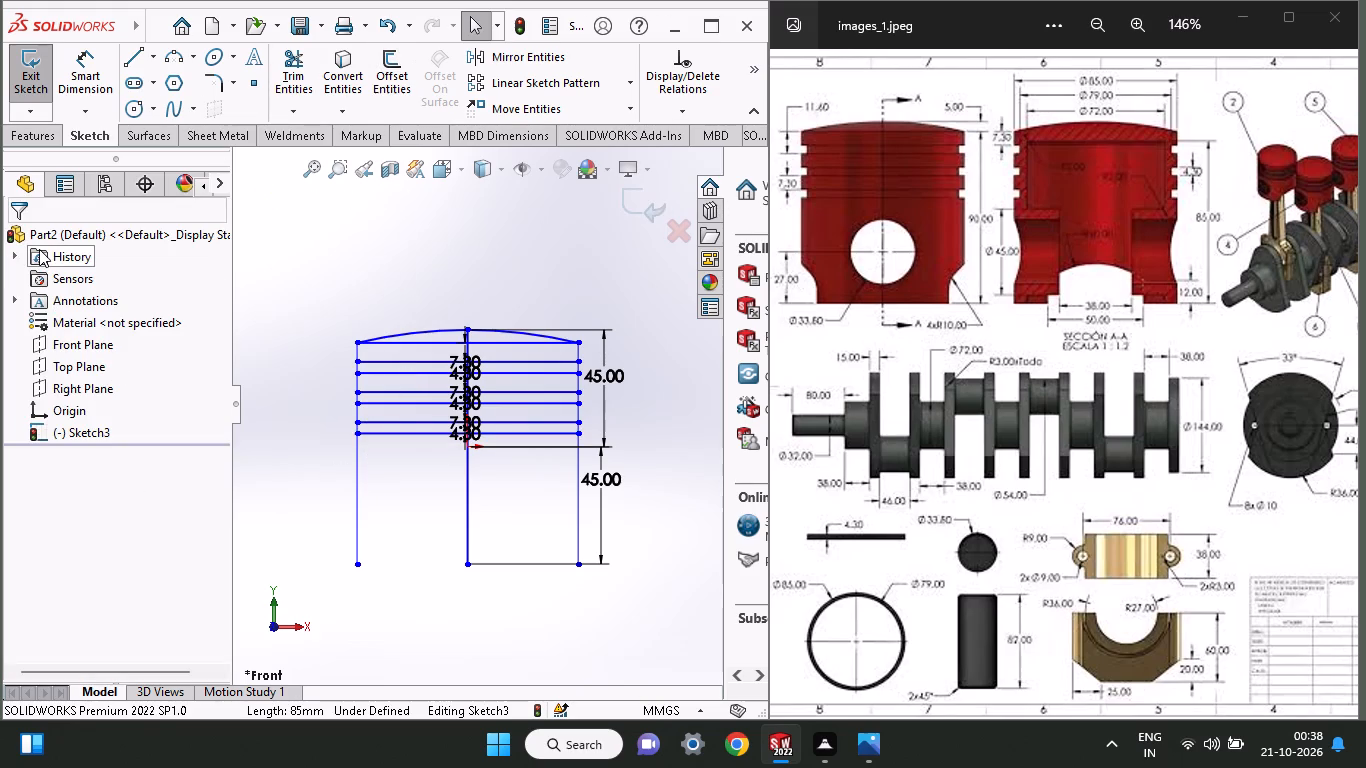
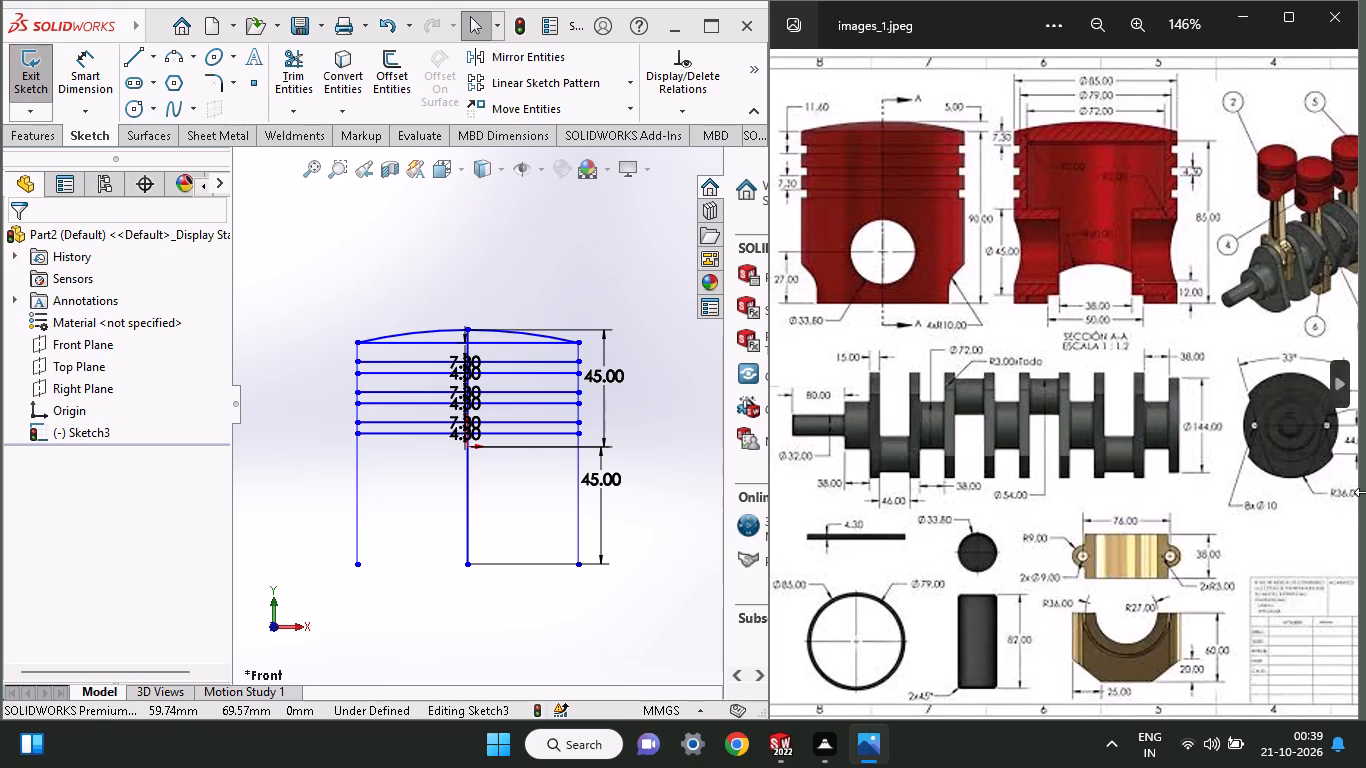
Draw a horizontal line joining the lower ends of the two side lines to close the piston profile's bottom.
{"action": "left_click", "coordinate": [137, 66]}
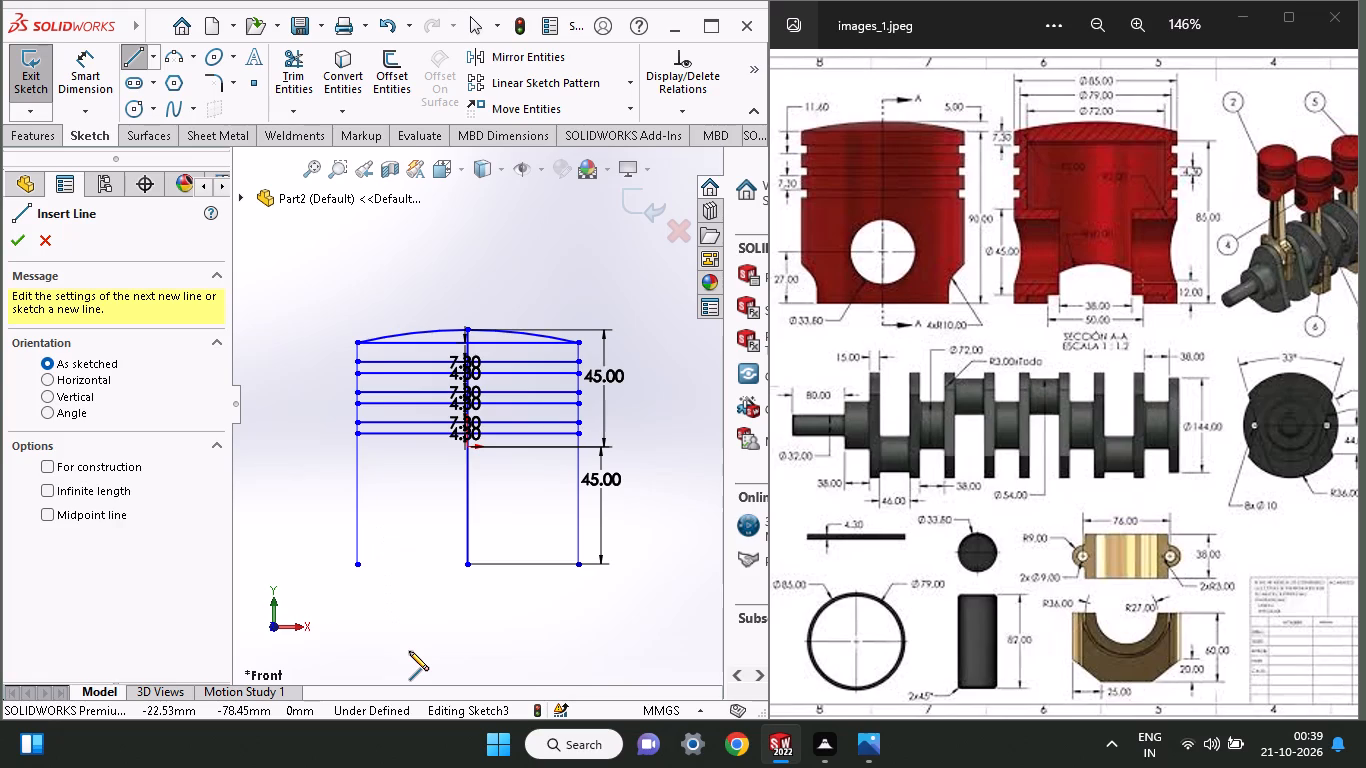
{"action": "left_click", "coordinate": [363, 562]}
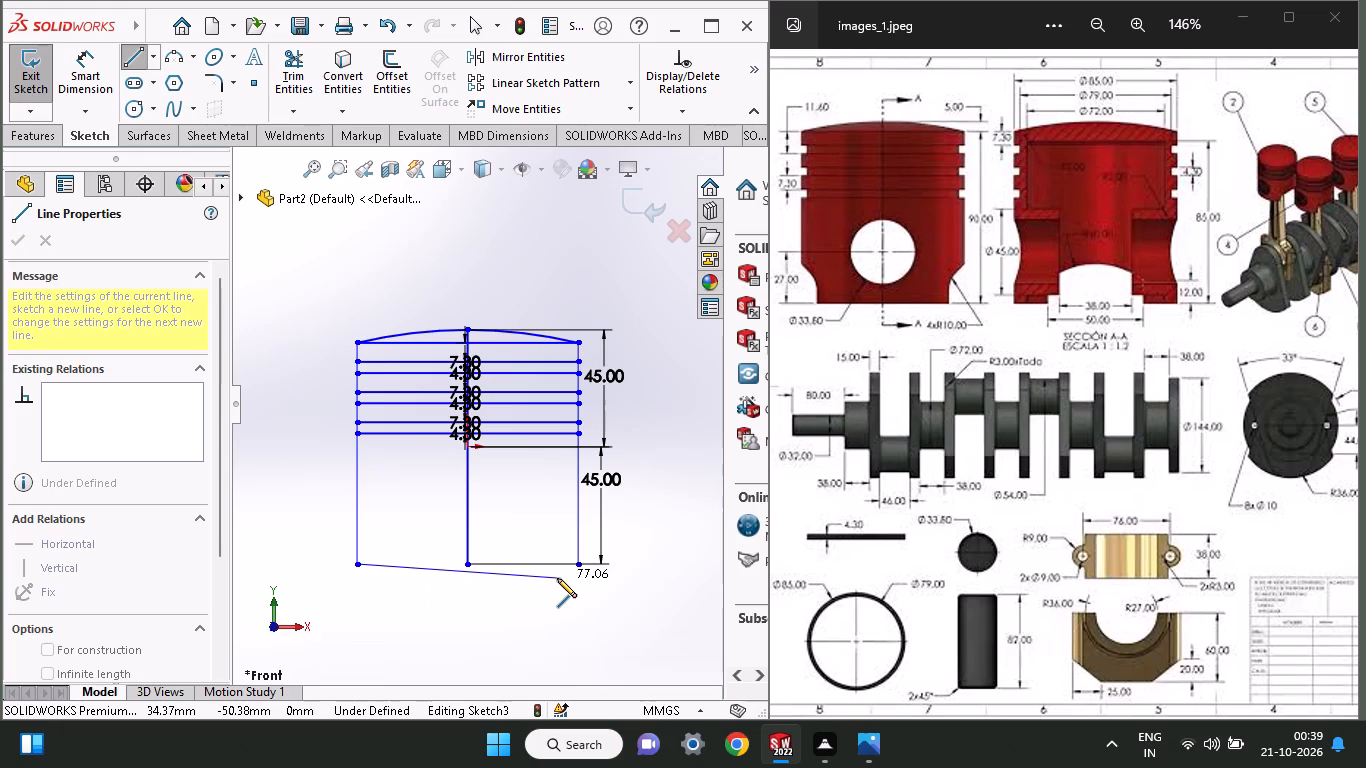
{"action": "left_click", "coordinate": [579, 568]}
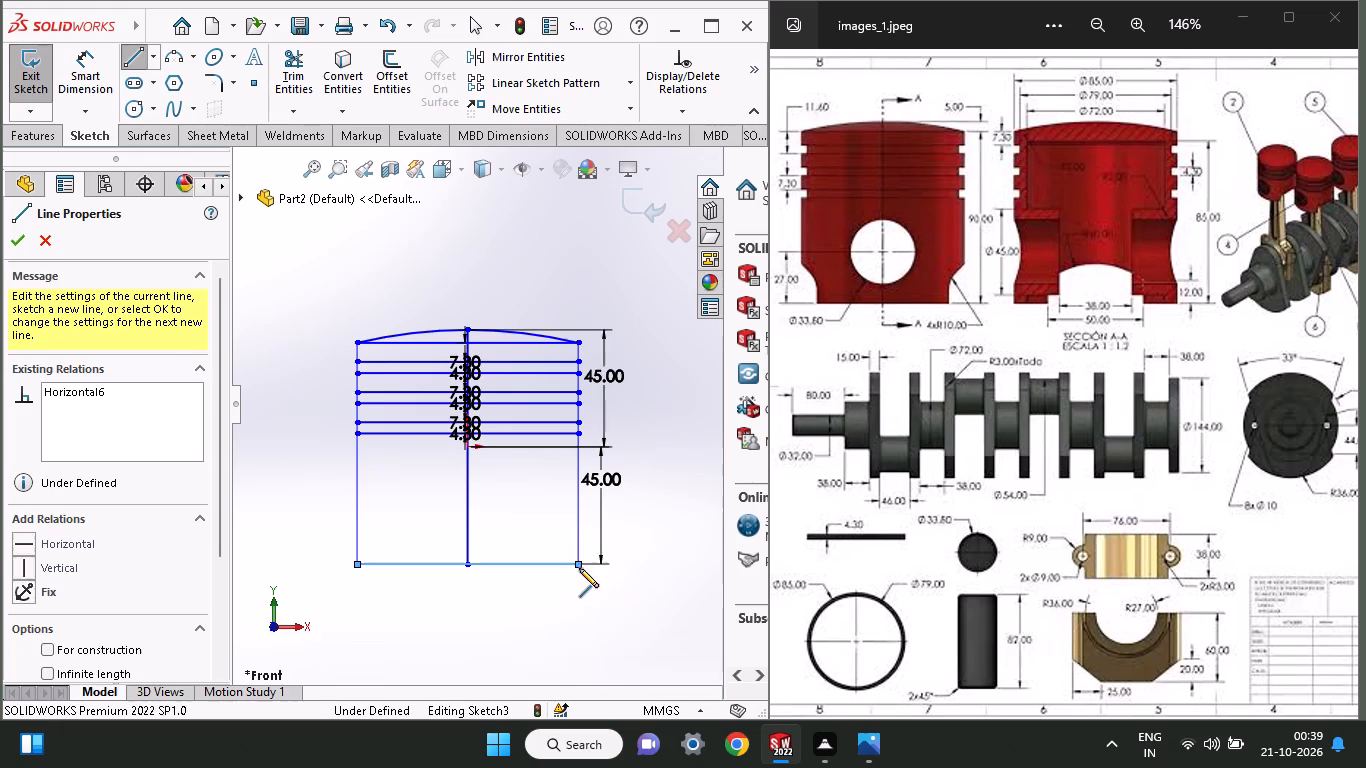
{"action": "right_click", "coordinate": [574, 580]}
{"action": "left_click", "coordinate": [589, 580]}
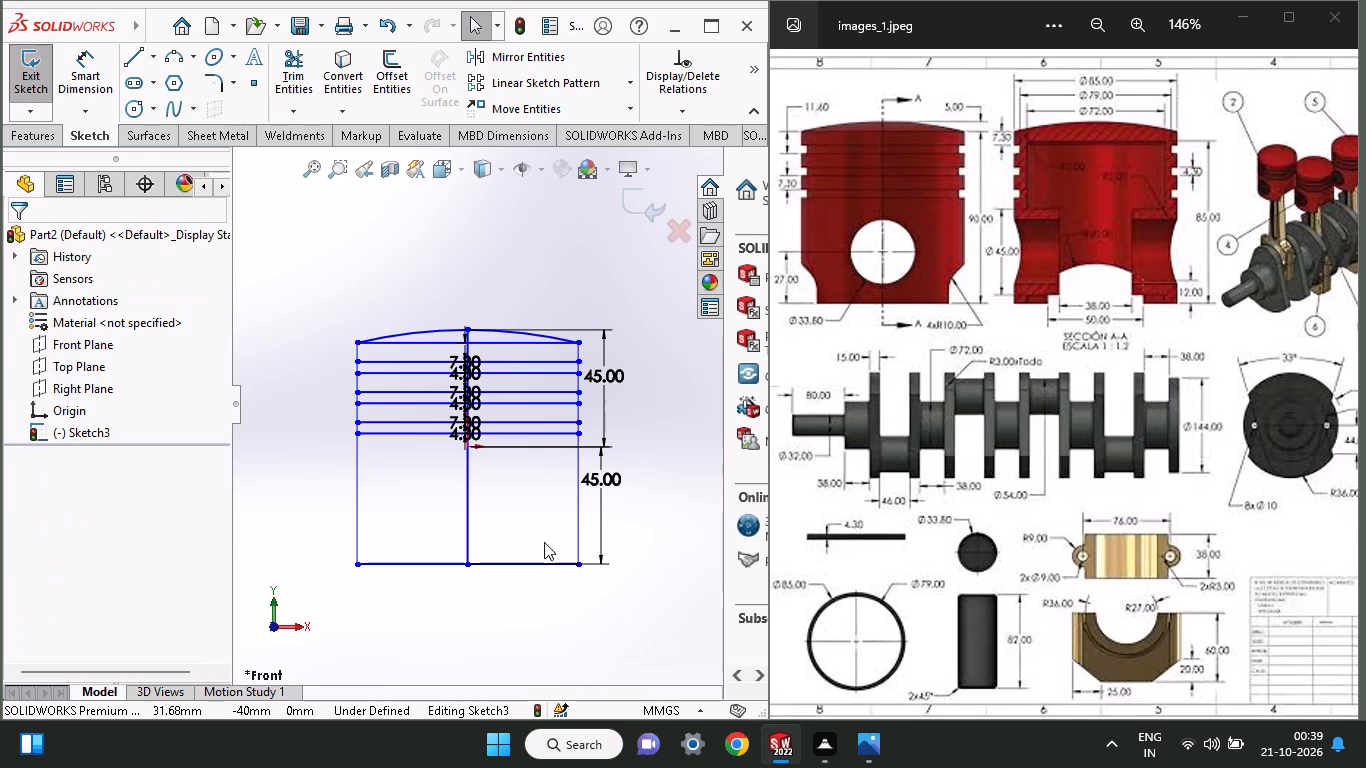
Offset the connected side and bottom lines of the piston profile 3 mm inward to set the ring groove depth.
{"action": "left_click", "coordinate": [380, 65]}
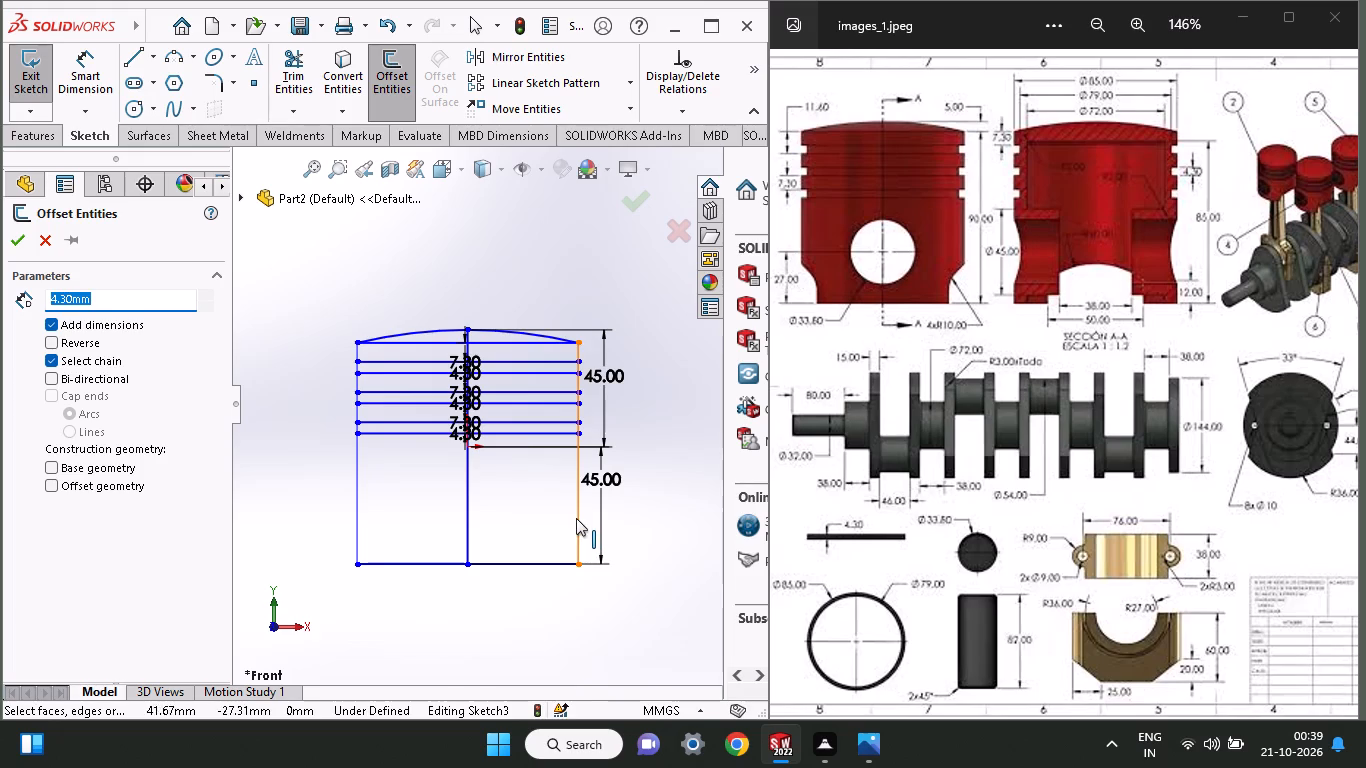
{"action": "left_click", "coordinate": [576, 518]}
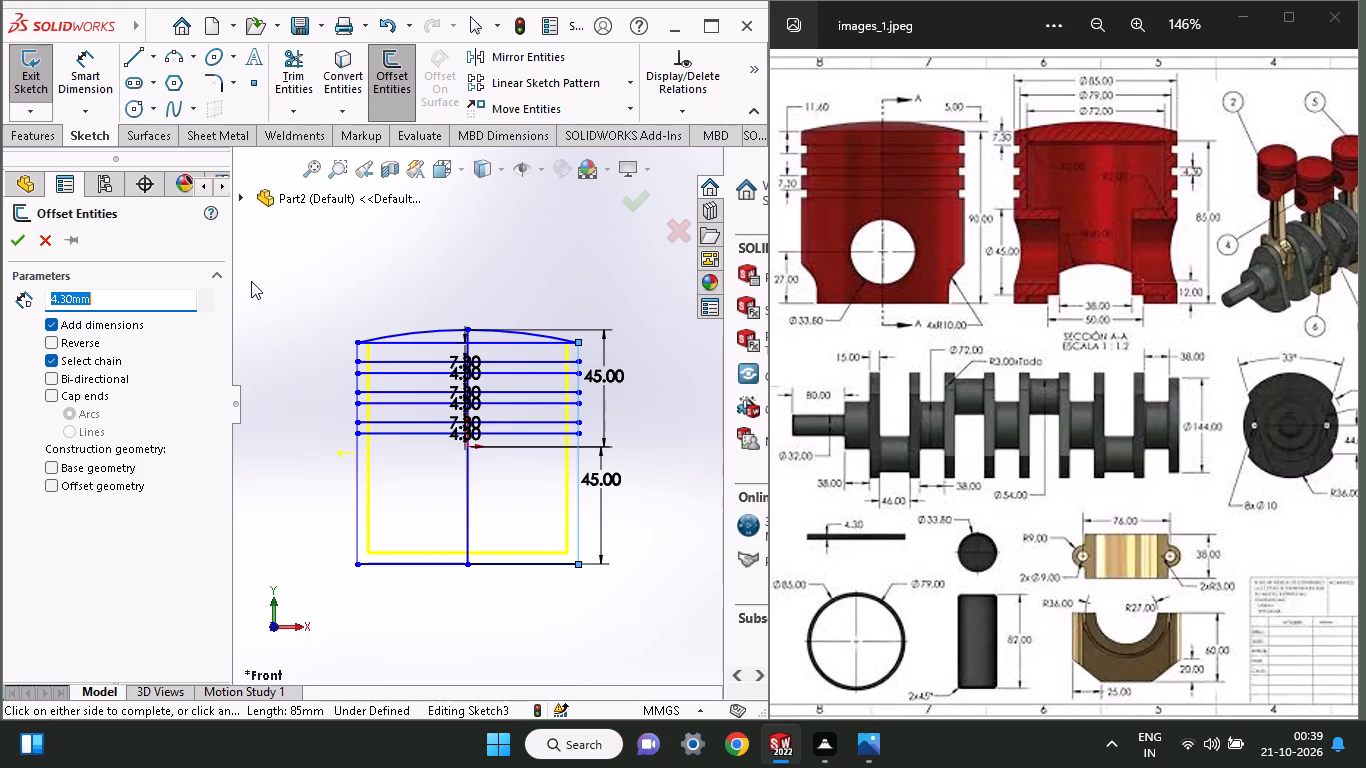
{"action": "left_click_drag", "start_coordinate": [97, 295], "coordinate": [18, 298]}
{"action": "type", "text": "85"}
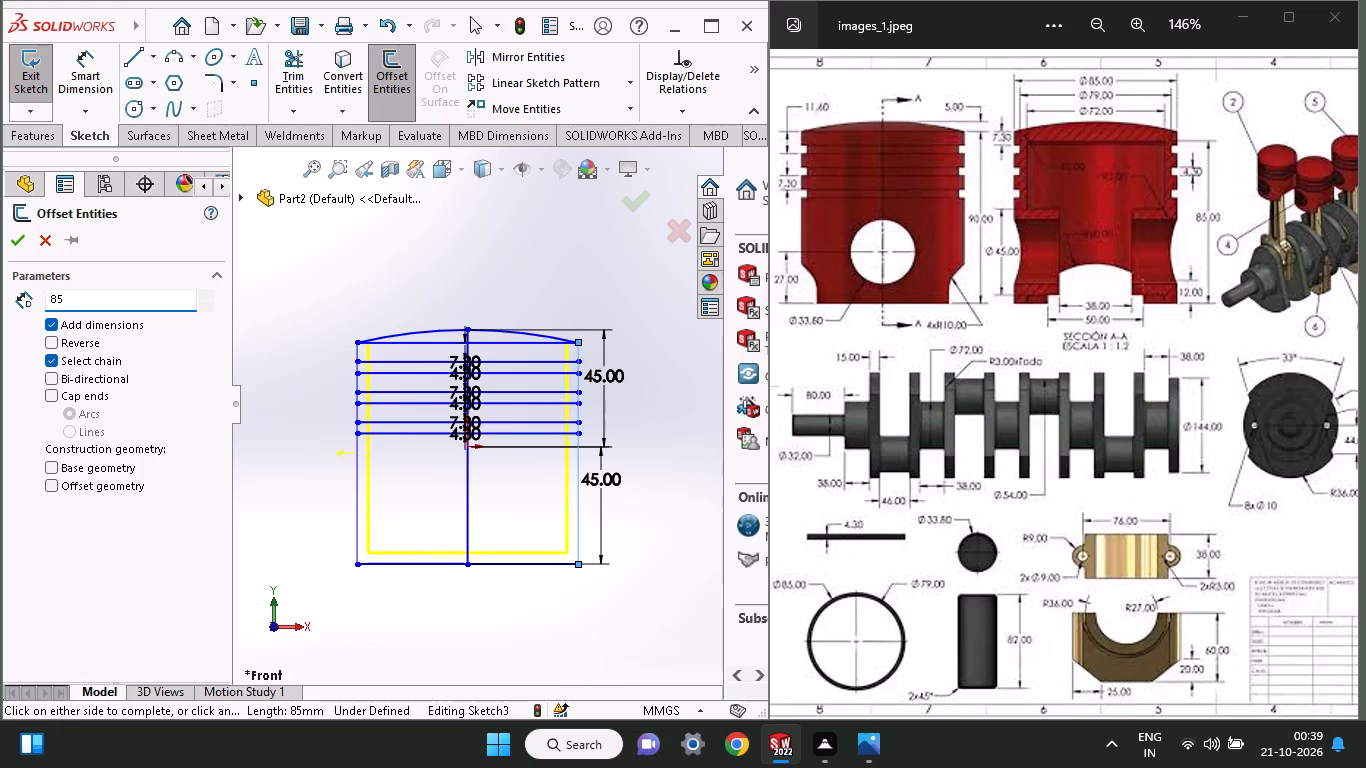
{"action": "key", "text": "minus"}
{"action": "type", "text": "79"}
{"action": "key", "text": "Return"}
{"action": "left_click_drag", "start_coordinate": [108, 300], "coordinate": [0, 305]}
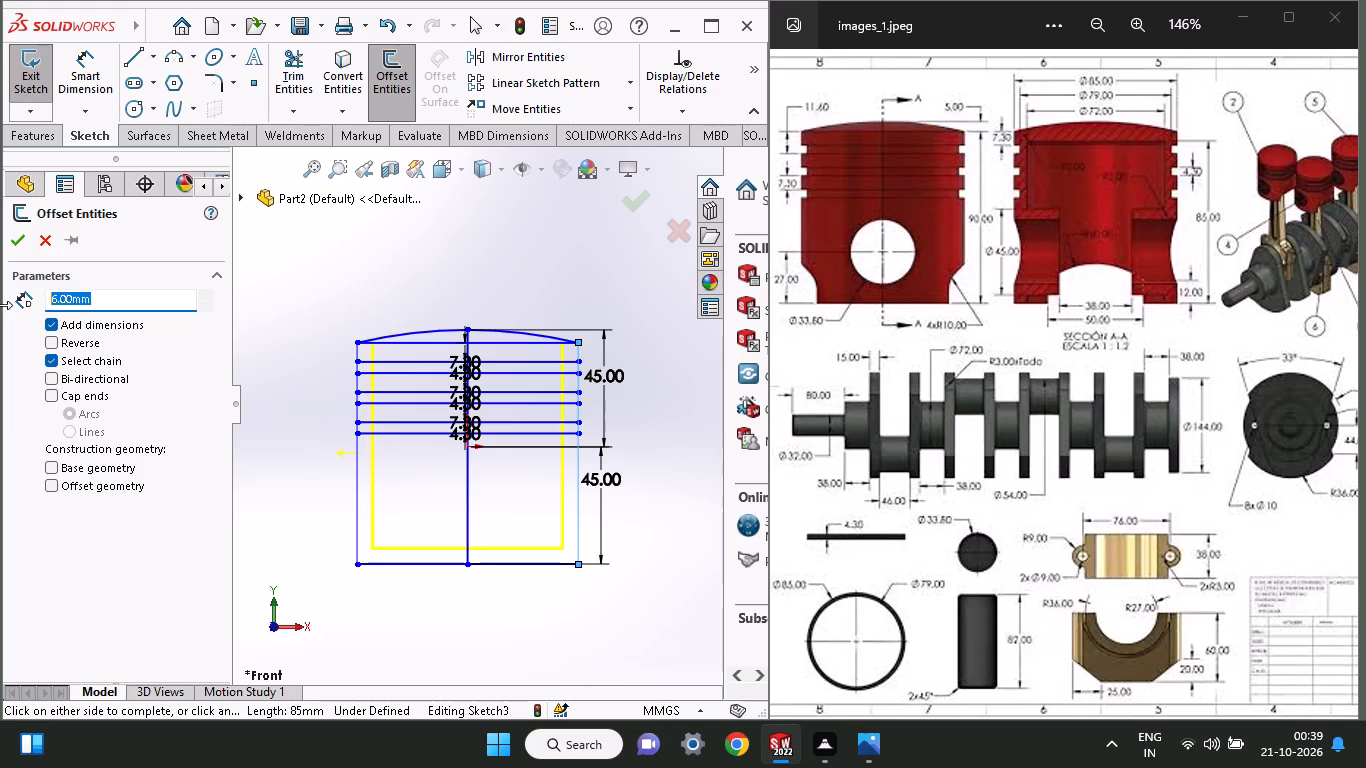
{"action": "key", "text": "3"}
{"action": "key", "text": "Return"}
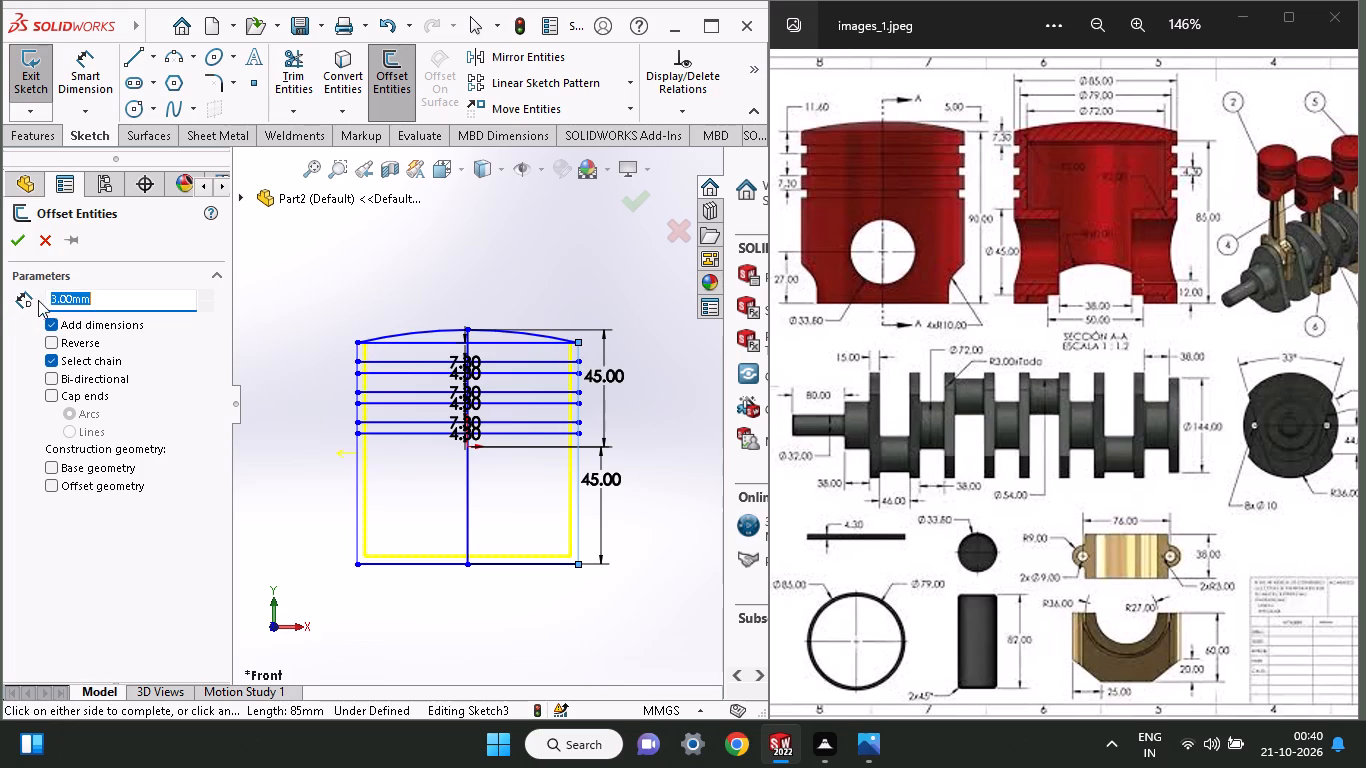
{"action": "left_click", "coordinate": [9, 247]}
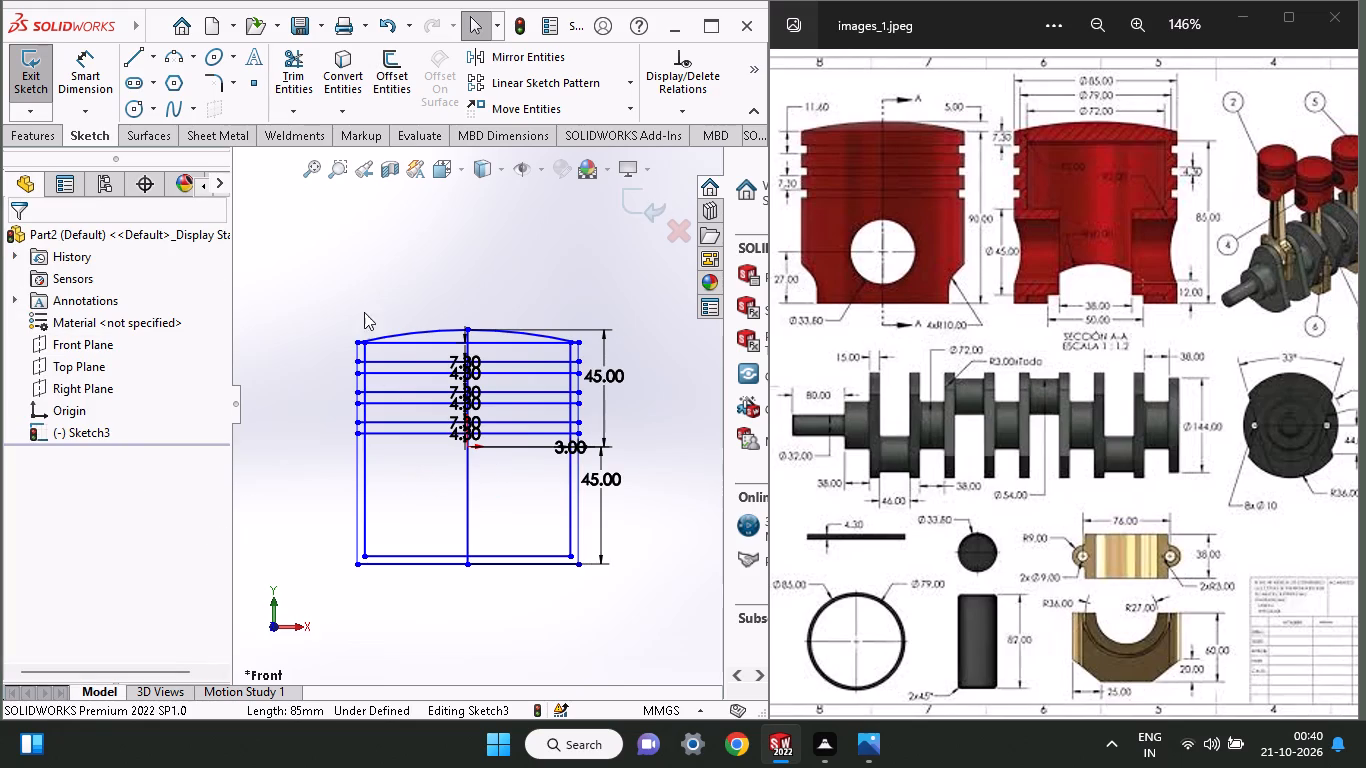
Trim away the half profile left of the centre line, plus the bottom segment of the inner offset.
{"action": "left_click", "coordinate": [281, 60]}
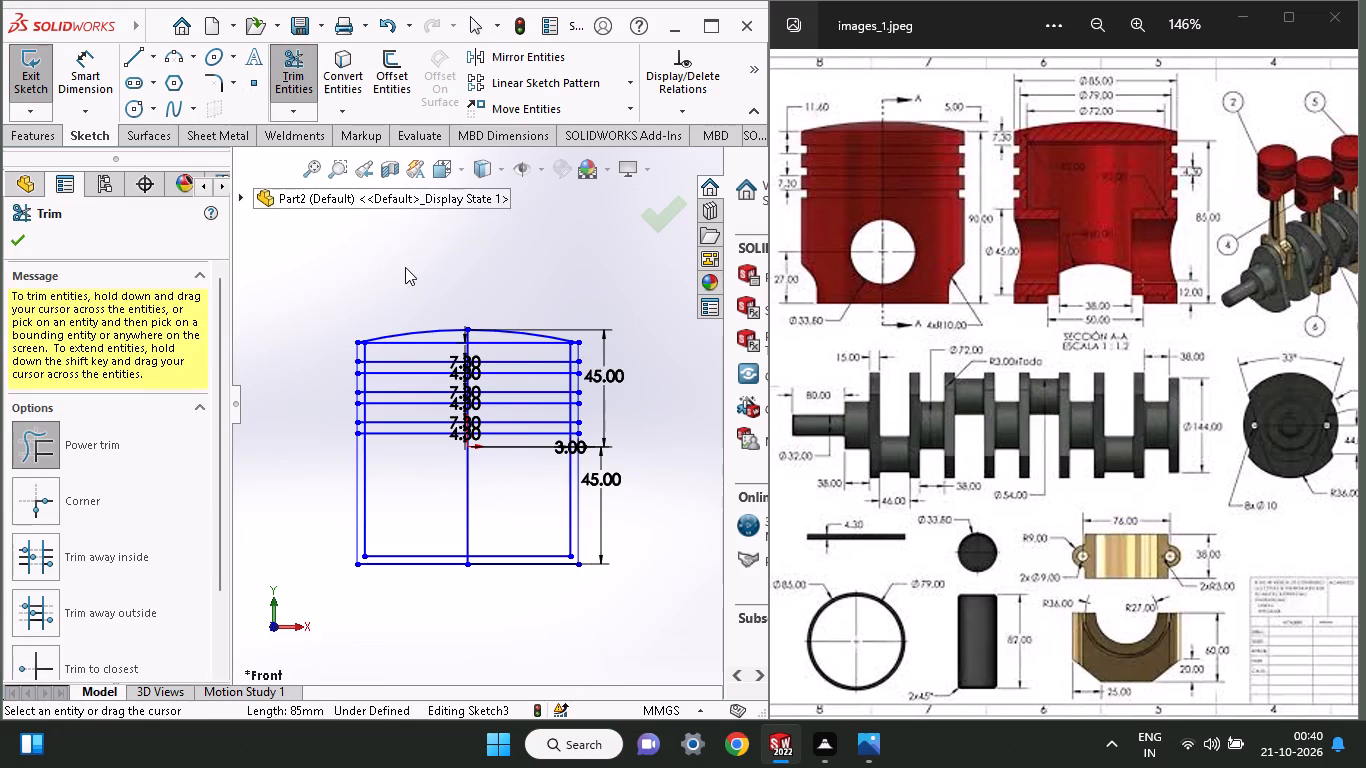
{"action": "left_click_drag", "start_coordinate": [405, 267], "coordinate": [434, 630]}
{"action": "left_click_drag", "start_coordinate": [399, 379], "coordinate": [310, 490]}
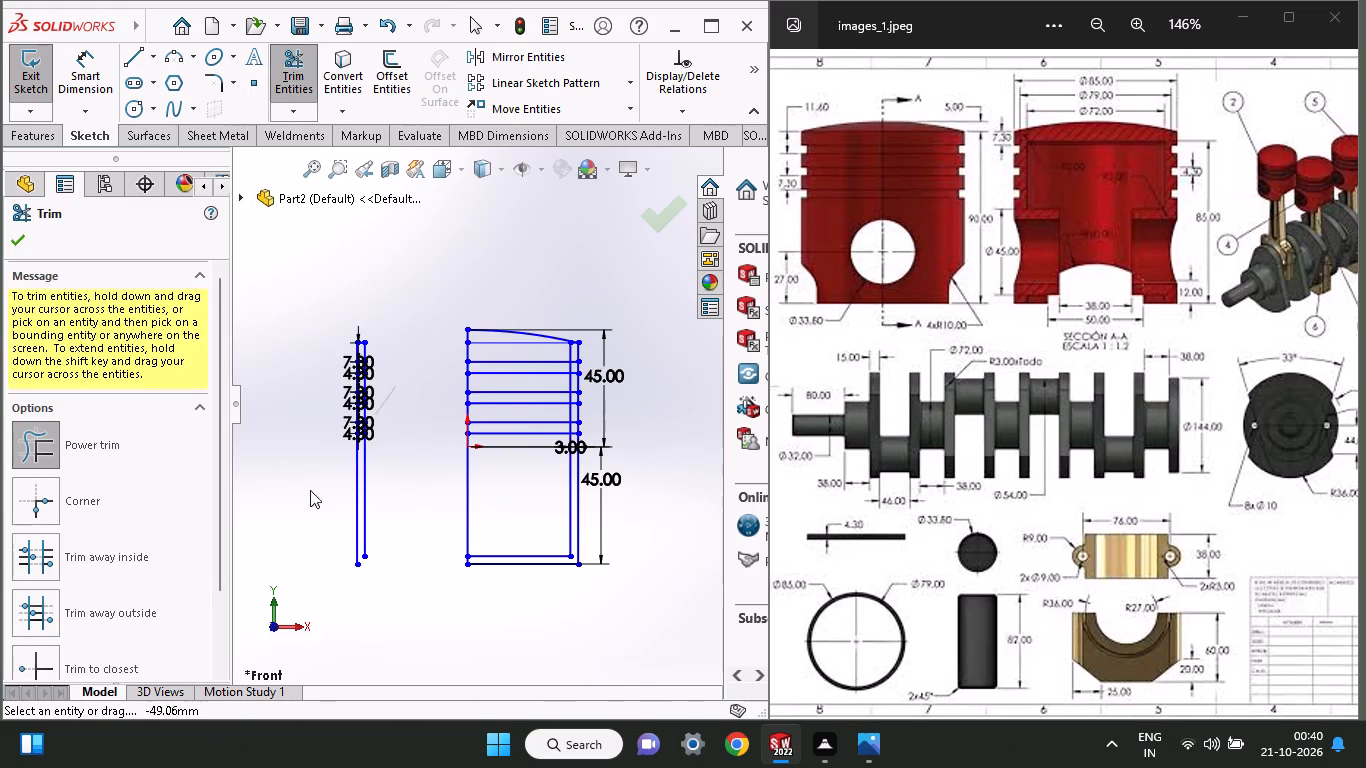
{"action": "left_click_drag", "start_coordinate": [310, 490], "coordinate": [287, 496]}
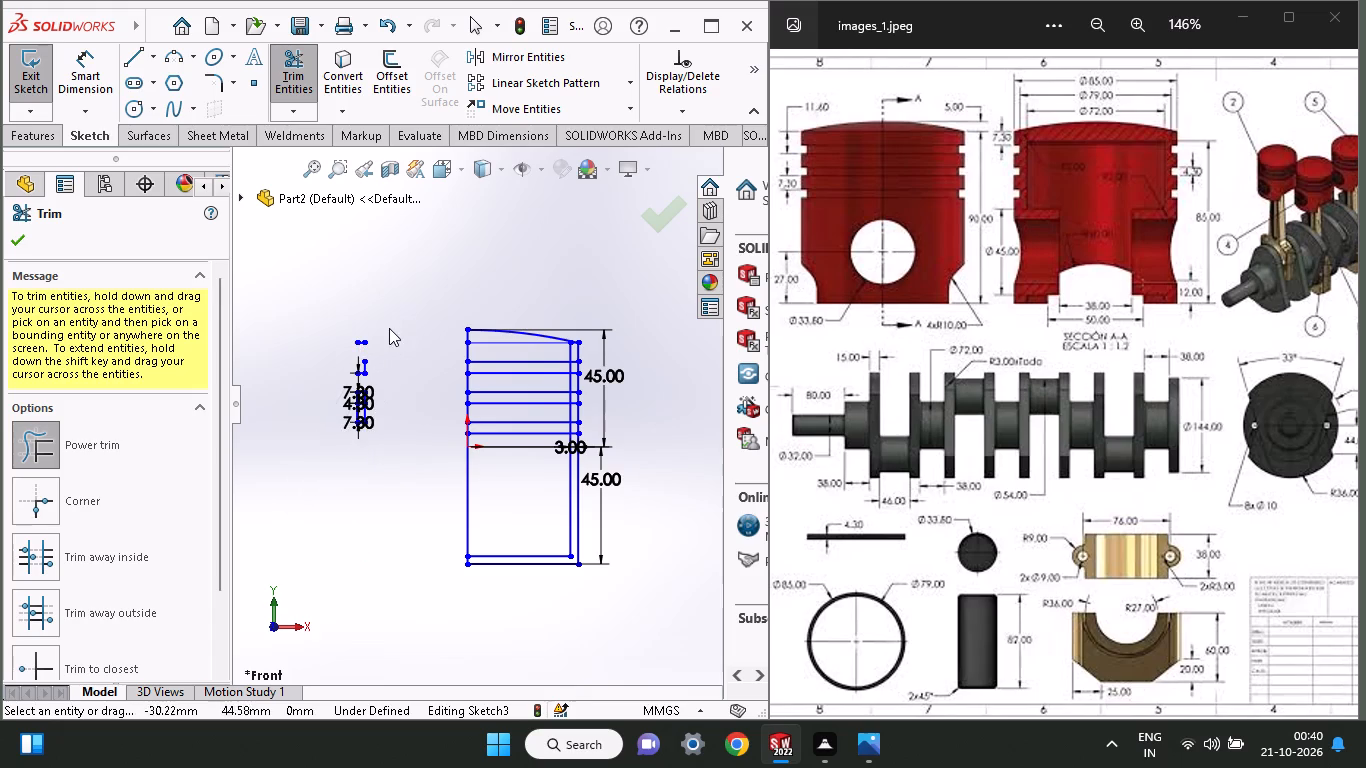
{"action": "left_click_drag", "start_coordinate": [389, 325], "coordinate": [361, 316]}
{"action": "left_click_drag", "start_coordinate": [366, 302], "coordinate": [364, 395]}
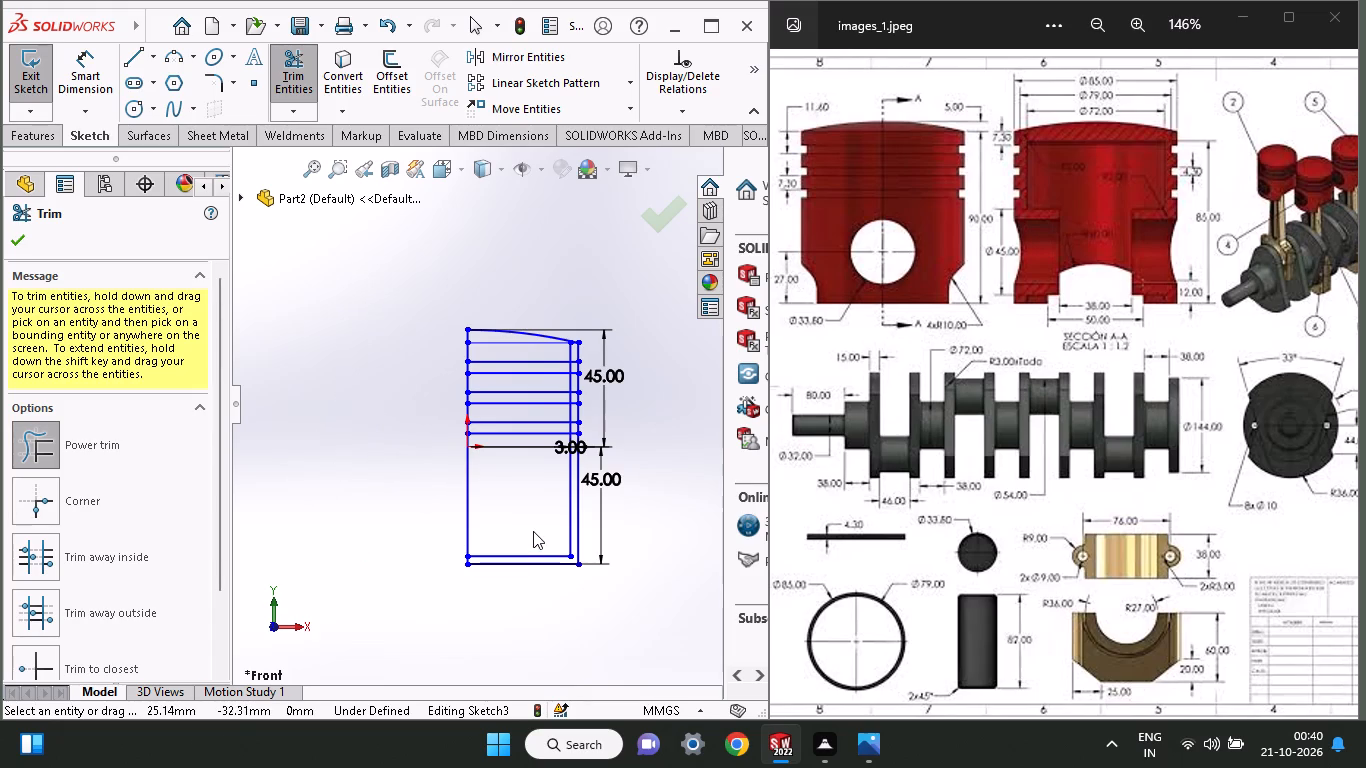
{"action": "left_click_drag", "start_coordinate": [533, 531], "coordinate": [534, 557]}
Draw a line about 11.5 mm long from the inner offset line's lower end past the bottom edge and make it vertical.
{"action": "left_click", "coordinate": [138, 53]}
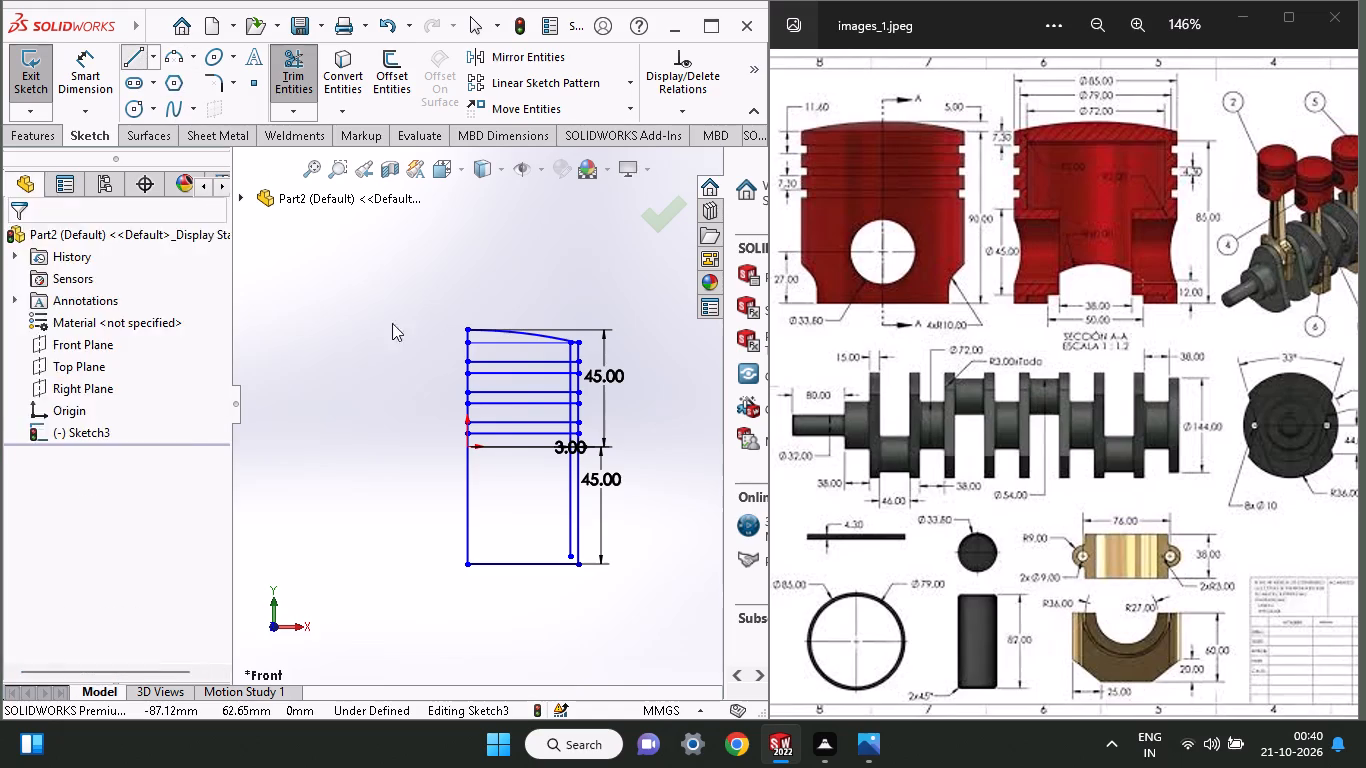
{"action": "left_click", "coordinate": [566, 554]}
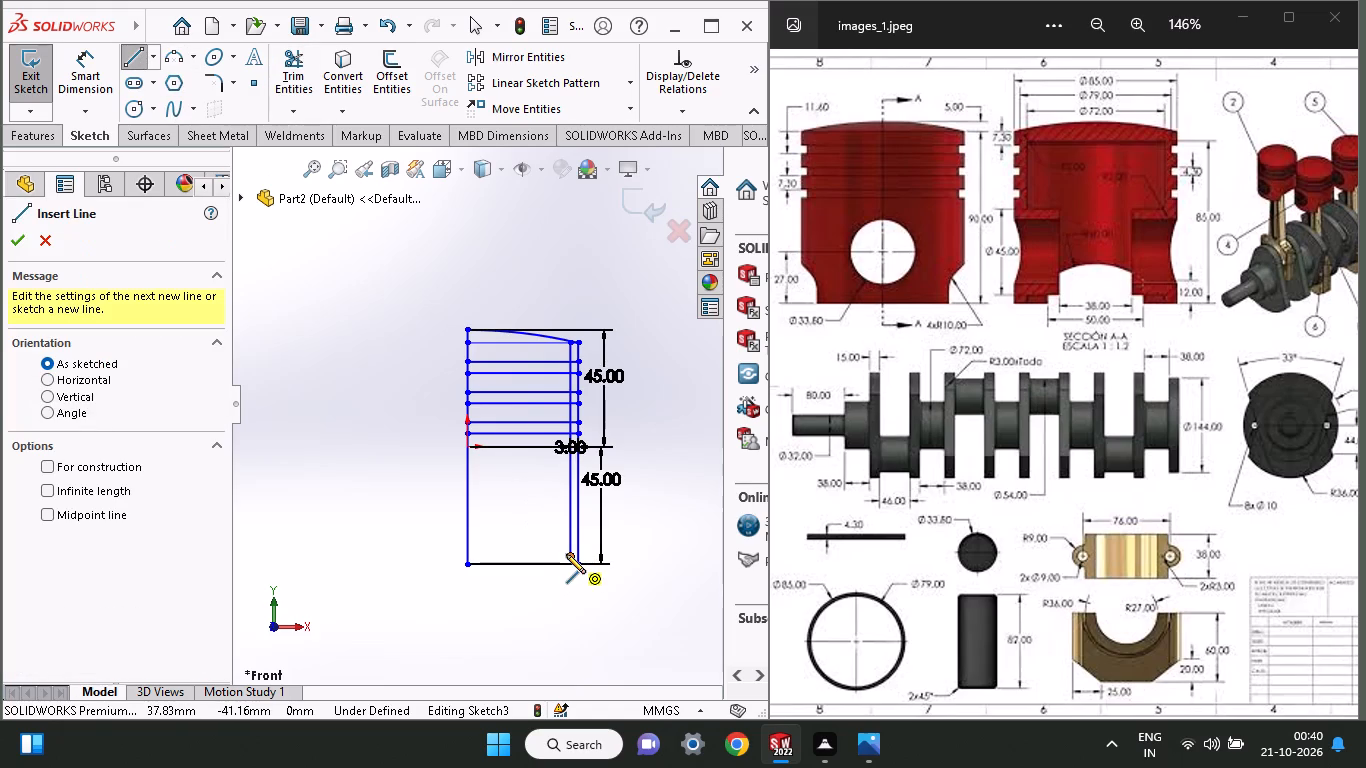
{"action": "left_click", "coordinate": [562, 585]}
{"action": "right_click", "coordinate": [576, 583]}
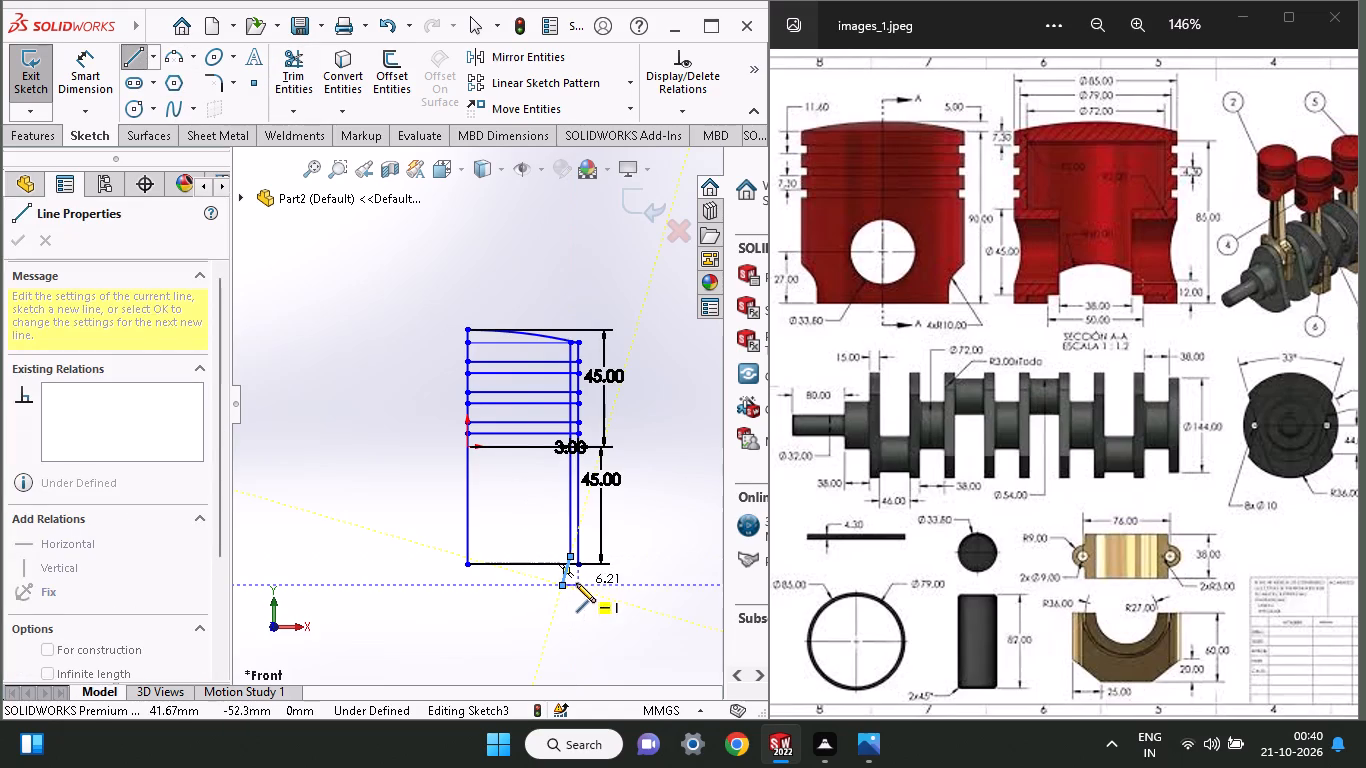
{"action": "left_click", "coordinate": [595, 526]}
{"action": "left_click", "coordinate": [563, 580]}
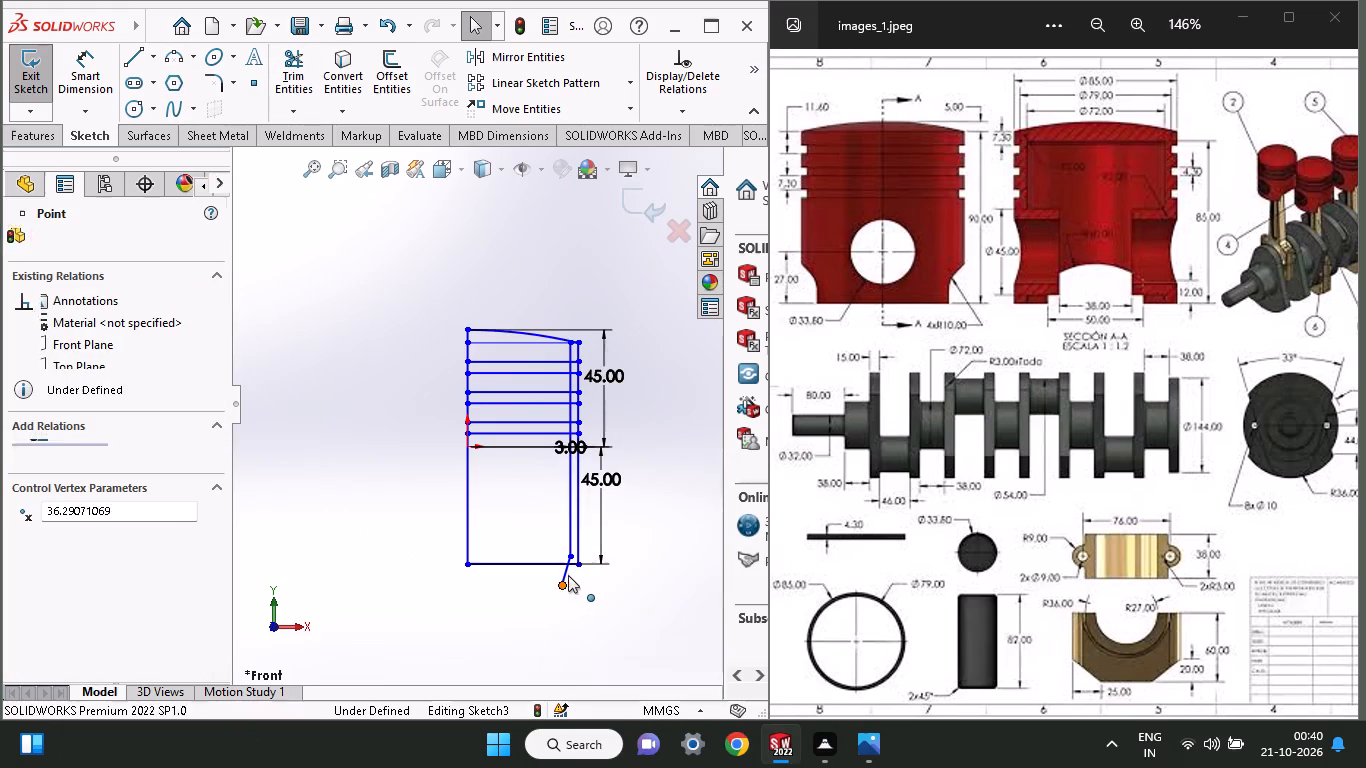
{"action": "left_click", "coordinate": [565, 591]}
{"action": "left_click", "coordinate": [567, 570]}
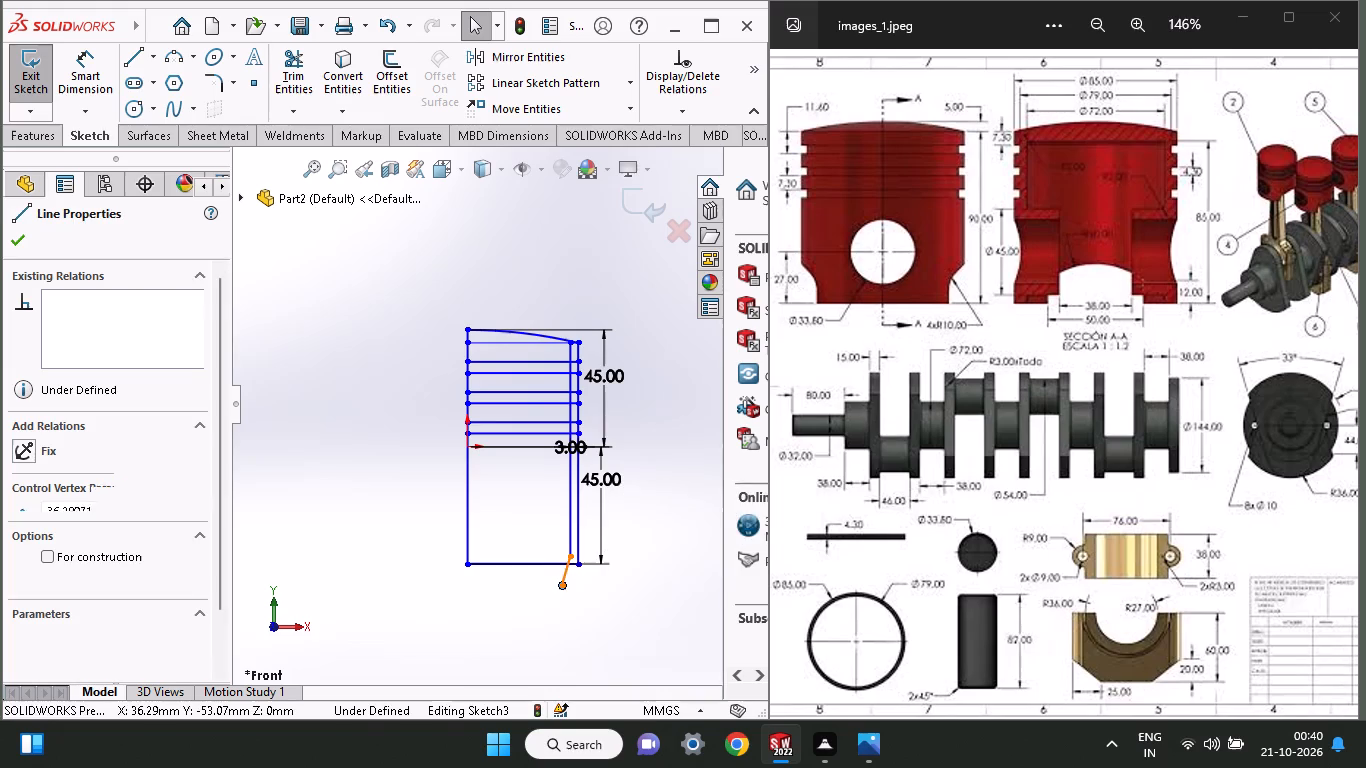
{"action": "left_click", "coordinate": [650, 485]}
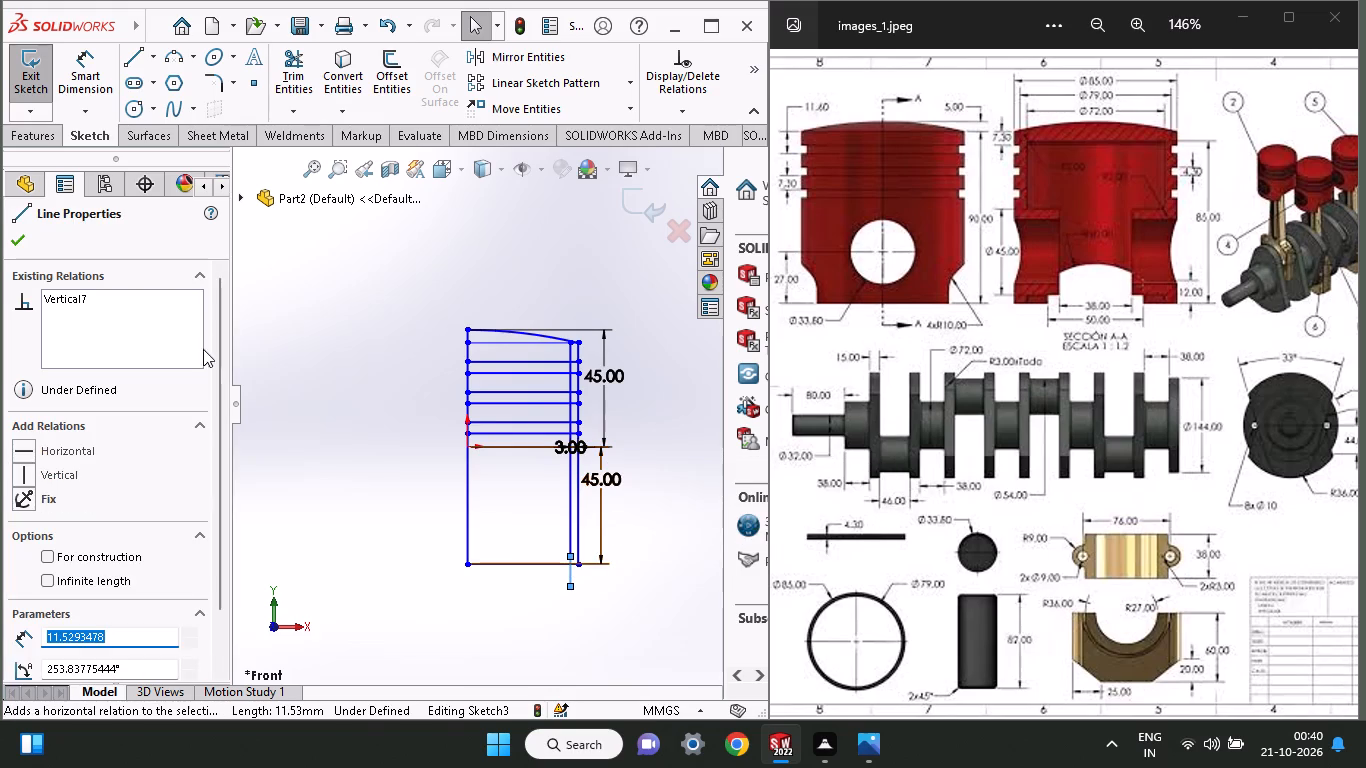
{"action": "left_click", "coordinate": [628, 600]}
Trim the part of the inner vertical line that extends below the profile's bottom edge.
{"action": "scroll", "coordinate": [625, 602], "scroll_direction": "down", "scroll_amount": 2, "text": "ctrl"}
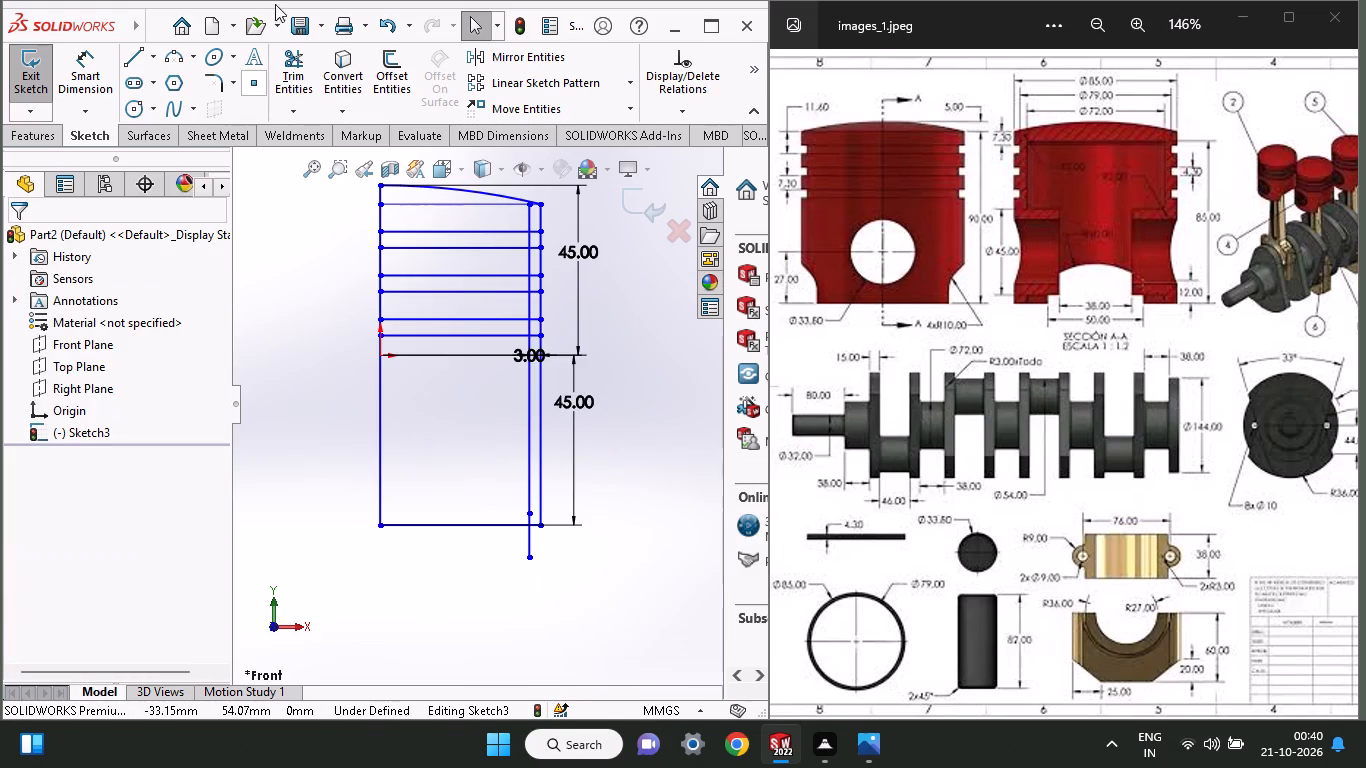
{"action": "left_click", "coordinate": [277, 71]}
{"action": "left_click_drag", "start_coordinate": [492, 551], "coordinate": [567, 548]}
Trim the outer vertical edge between the upper and lower lines of each of the three ring grooves.
{"action": "scroll", "coordinate": [567, 546], "scroll_direction": "up", "scroll_amount": 1, "text": "ctrl"}
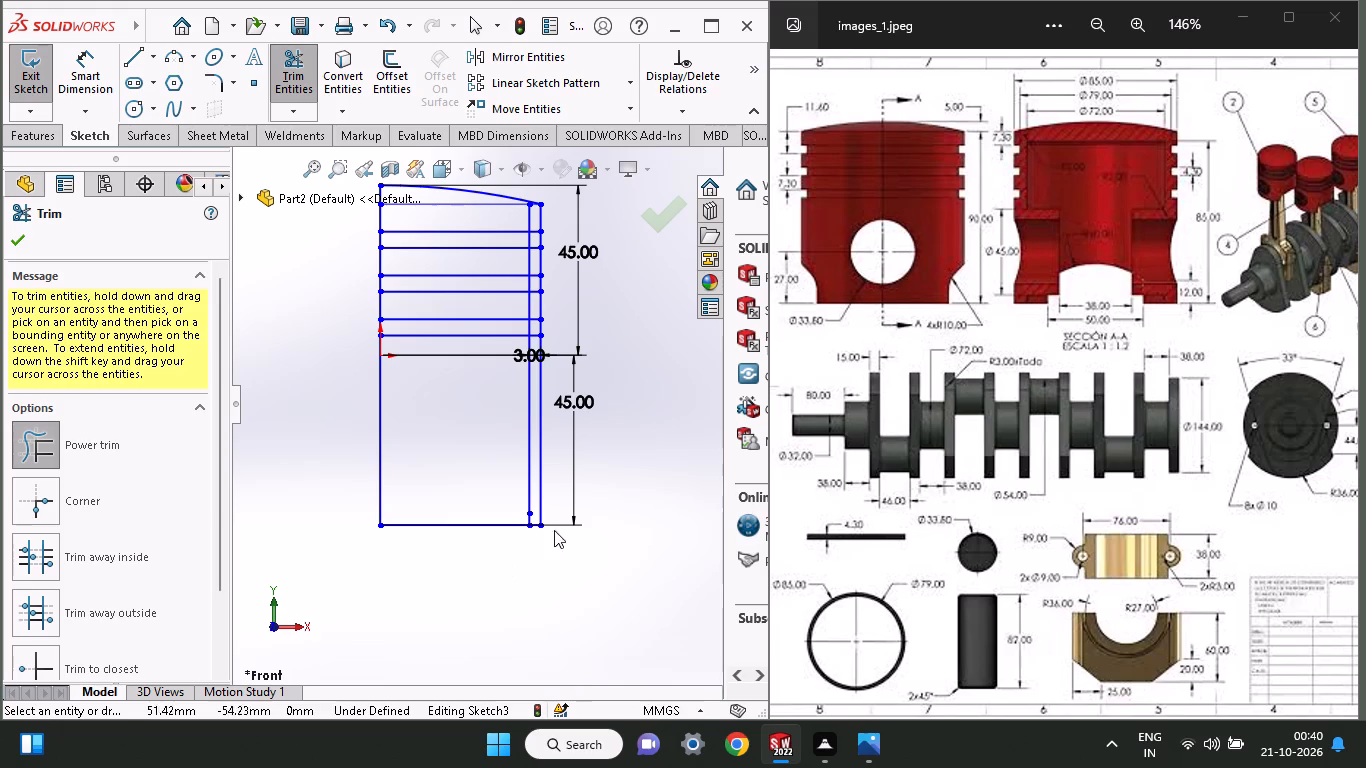
{"action": "scroll", "coordinate": [554, 530], "scroll_direction": "up", "scroll_amount": 2, "text": "ctrl"}
{"action": "scroll", "coordinate": [486, 396], "scroll_direction": "down", "scroll_amount": 5, "text": "ctrl"}
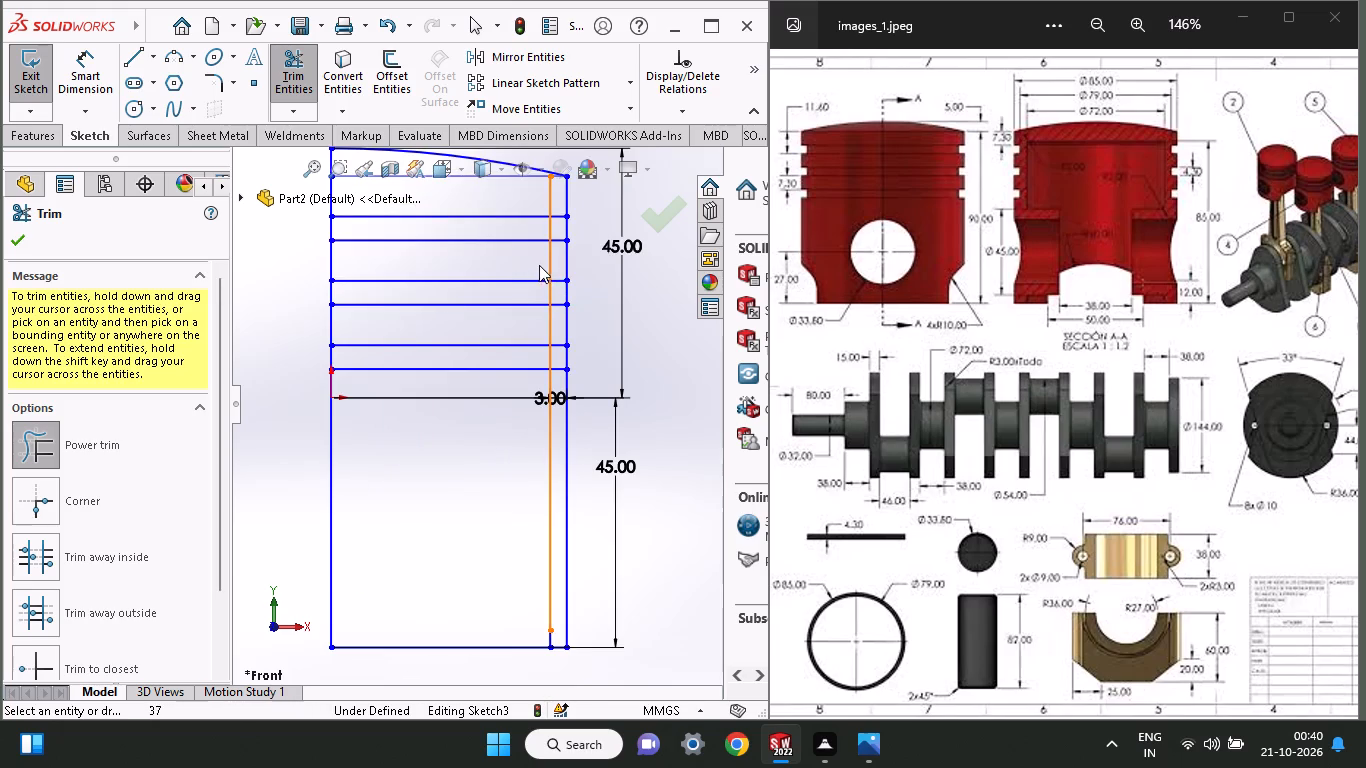
{"action": "scroll", "coordinate": [544, 214], "scroll_direction": "left", "scroll_amount": 1}
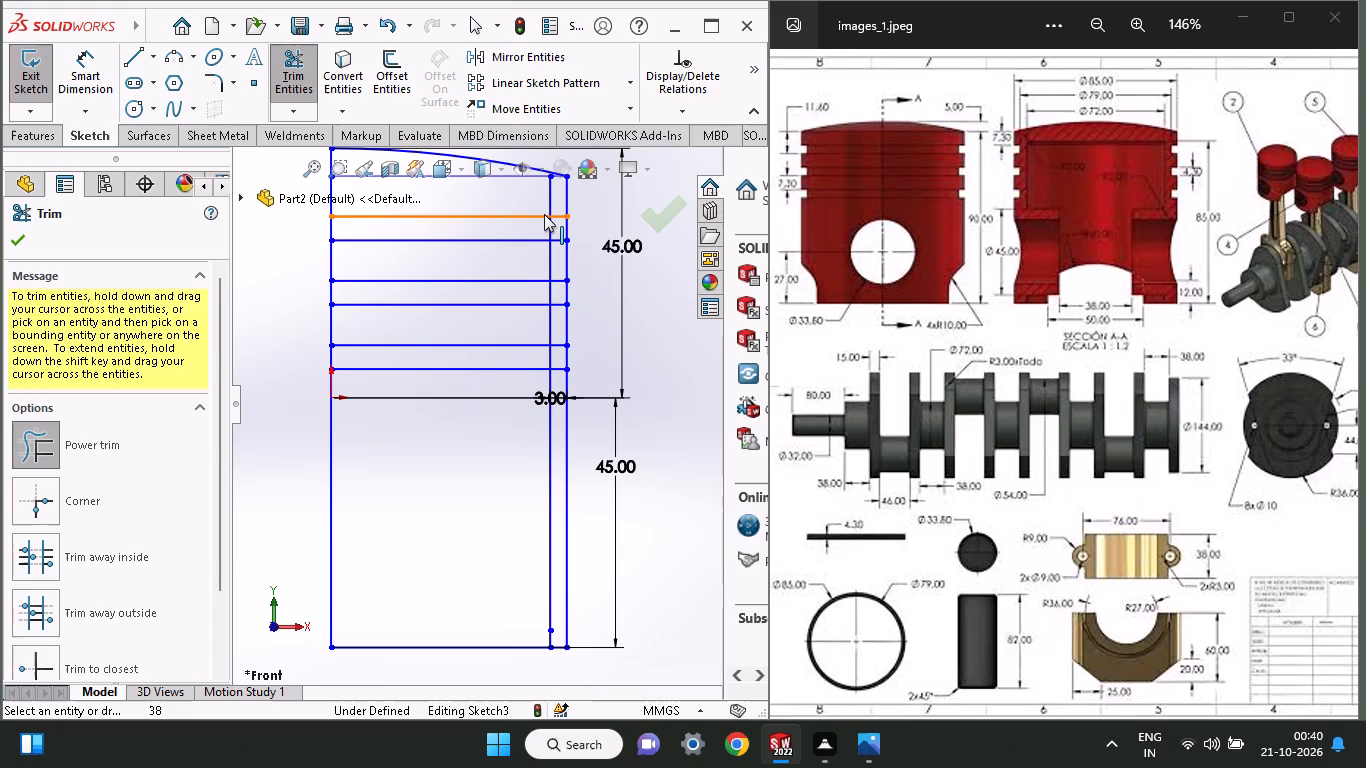
{"action": "scroll", "coordinate": [544, 214], "scroll_direction": "left", "scroll_amount": 1}
{"action": "scroll", "coordinate": [544, 214], "scroll_direction": "down", "scroll_amount": 2, "text": "ctrl"}
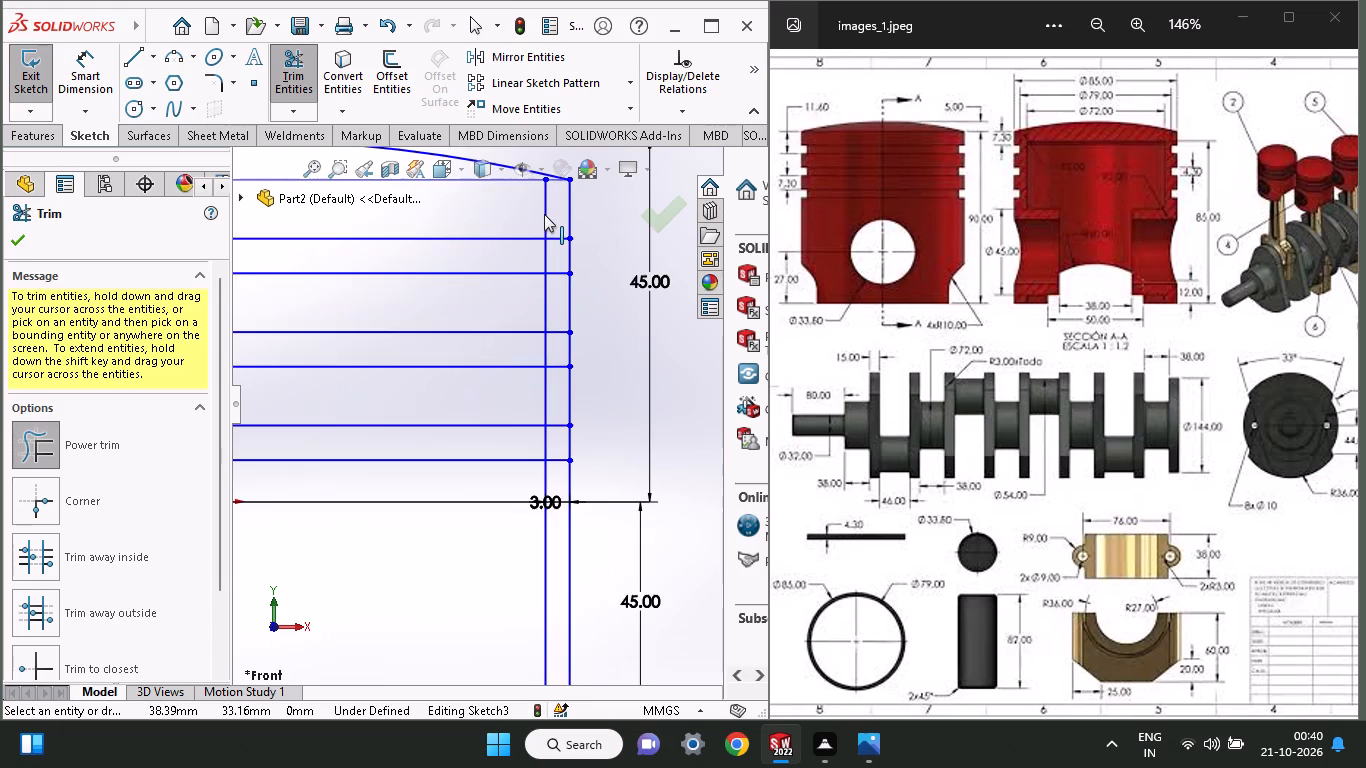
{"action": "left_click_drag", "start_coordinate": [589, 253], "coordinate": [582, 252]}
{"action": "left_click_drag", "start_coordinate": [582, 252], "coordinate": [563, 255]}
{"action": "left_click_drag", "start_coordinate": [563, 255], "coordinate": [555, 262]}
{"action": "left_click_drag", "start_coordinate": [593, 341], "coordinate": [574, 348]}
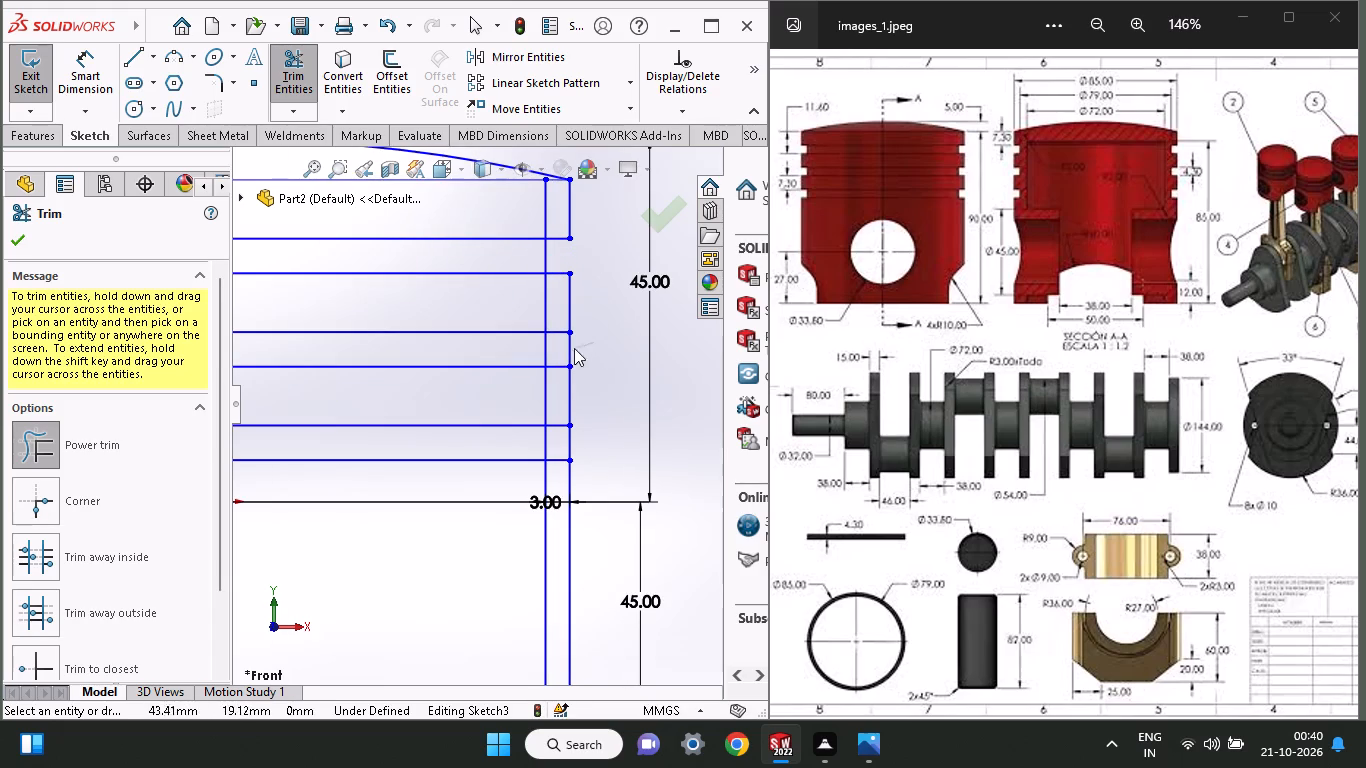
{"action": "left_click_drag", "start_coordinate": [574, 348], "coordinate": [559, 350]}
{"action": "left_click_drag", "start_coordinate": [581, 446], "coordinate": [557, 446]}
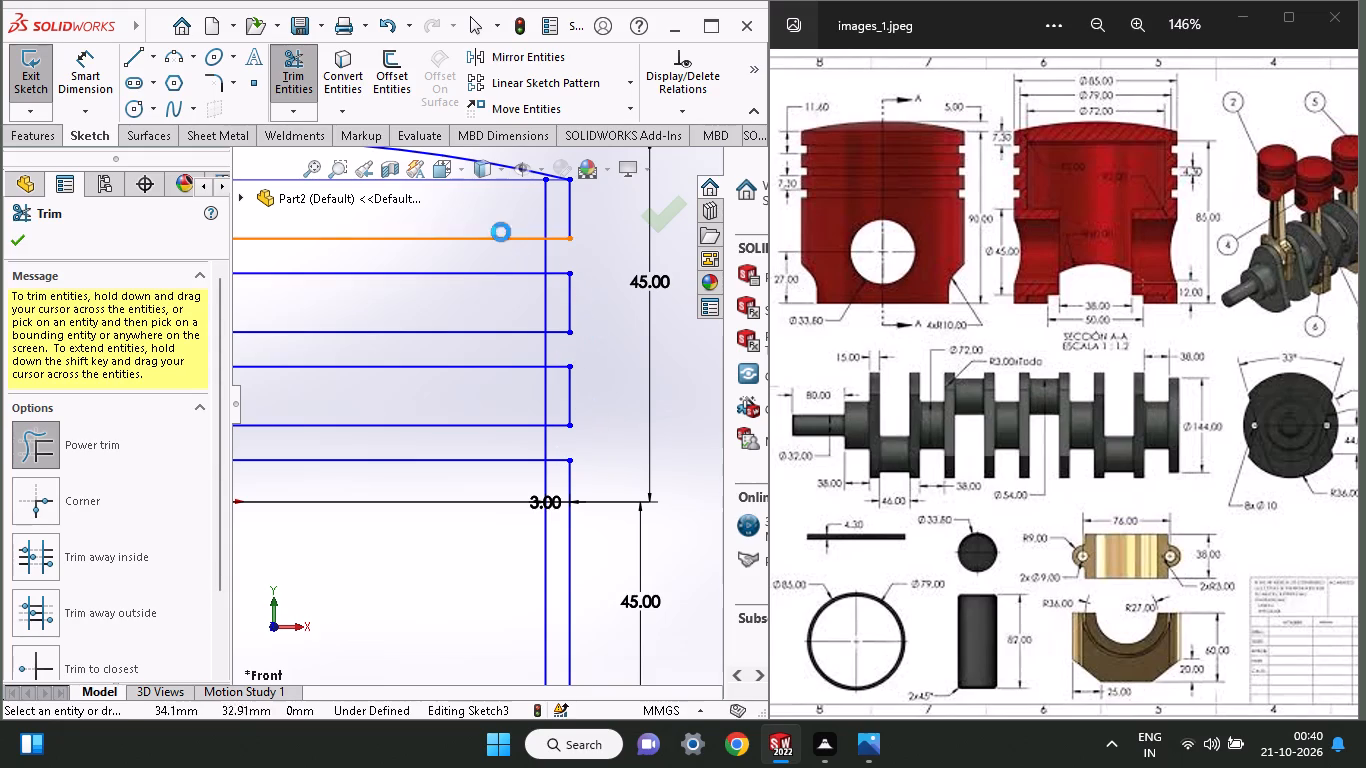
Trim the inner vertical line above, between and below the ring grooves, keeping its segments as the groove bottoms.
{"action": "left_click_drag", "start_coordinate": [510, 203], "coordinate": [556, 214]}
{"action": "left_click_drag", "start_coordinate": [522, 306], "coordinate": [565, 287]}
{"action": "left_click_drag", "start_coordinate": [520, 391], "coordinate": [554, 382]}
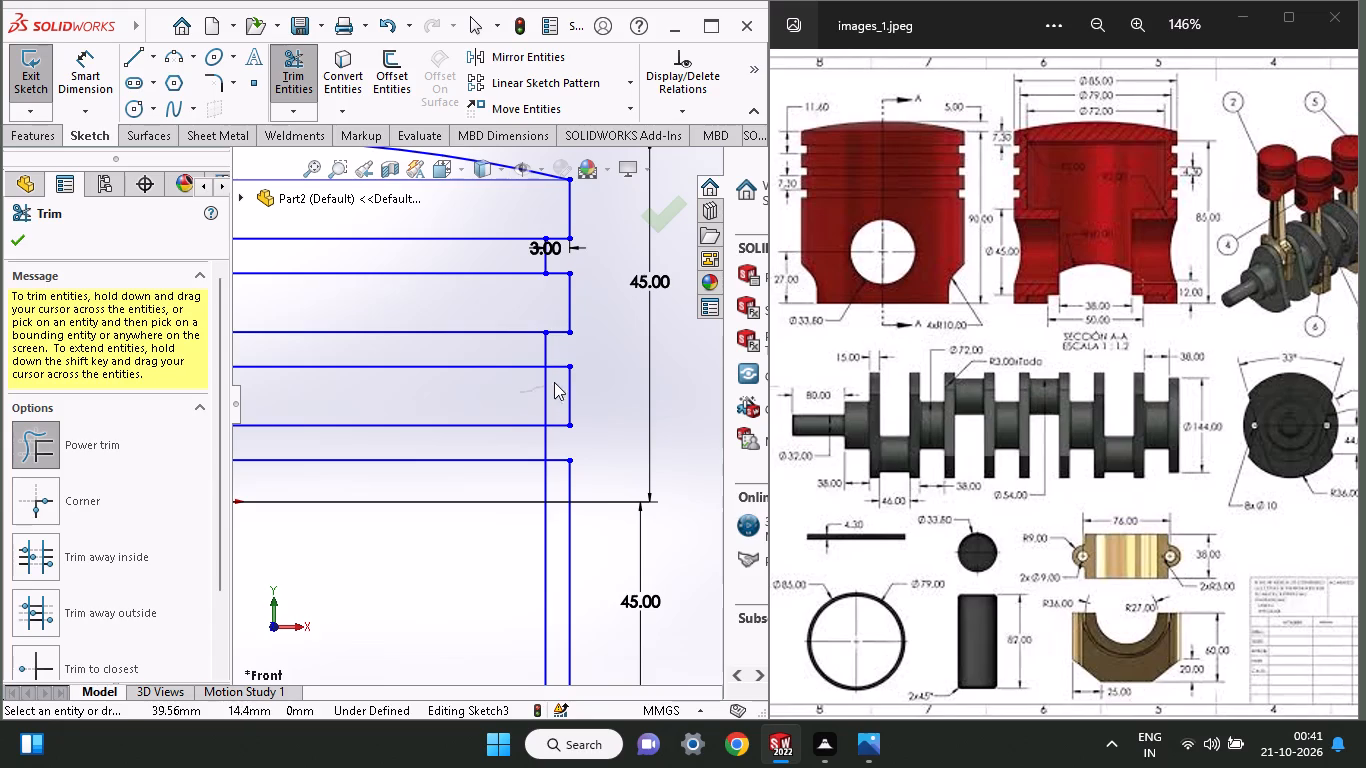
{"action": "left_click_drag", "start_coordinate": [554, 382], "coordinate": [557, 380]}
{"action": "left_click_drag", "start_coordinate": [509, 483], "coordinate": [549, 480]}
{"action": "scroll", "coordinate": [541, 480], "scroll_direction": "up", "scroll_amount": 3, "text": "ctrl"}
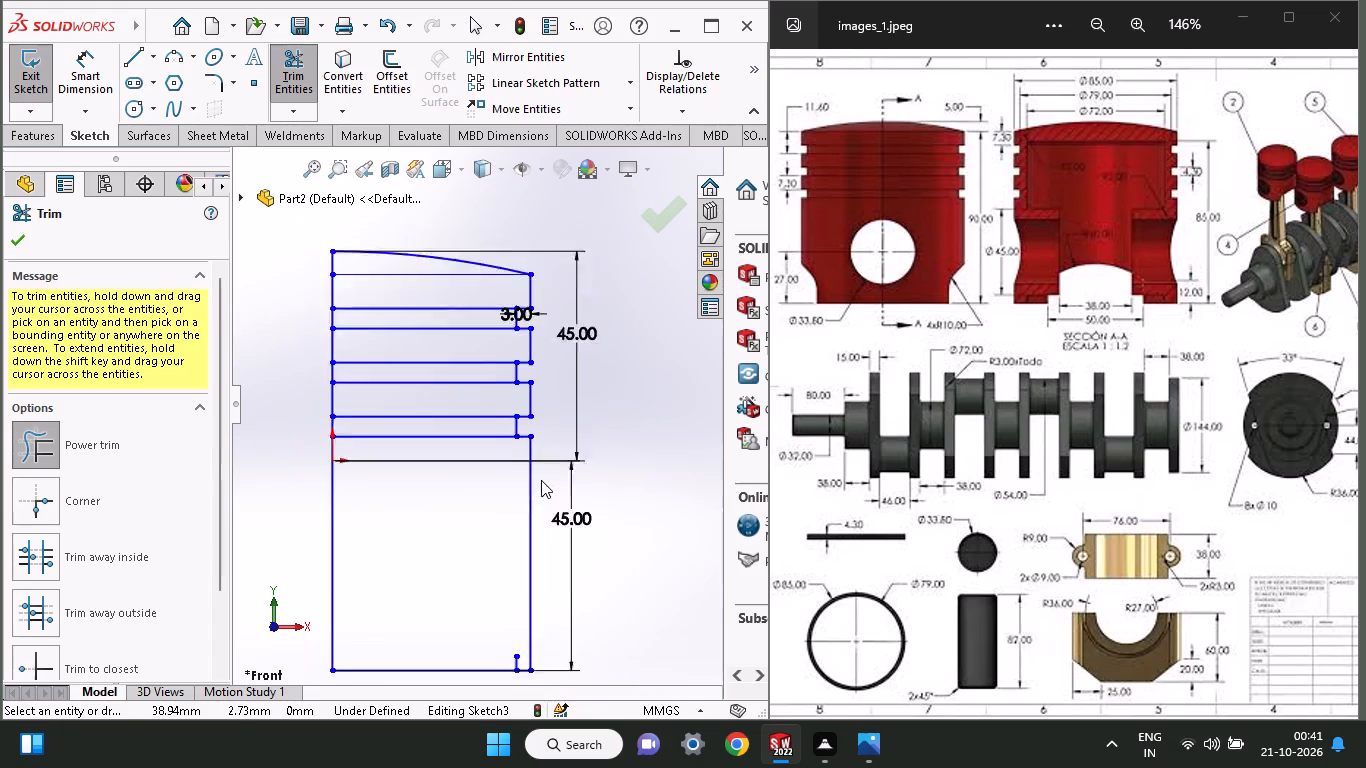
Trim the leftover short stub of the inner vertical line standing on the profile's bottom edge.
{"action": "scroll", "coordinate": [541, 480], "scroll_direction": "up", "scroll_amount": 1, "text": "ctrl"}
{"action": "scroll", "coordinate": [486, 626], "scroll_direction": "down", "scroll_amount": 2, "text": "ctrl"}
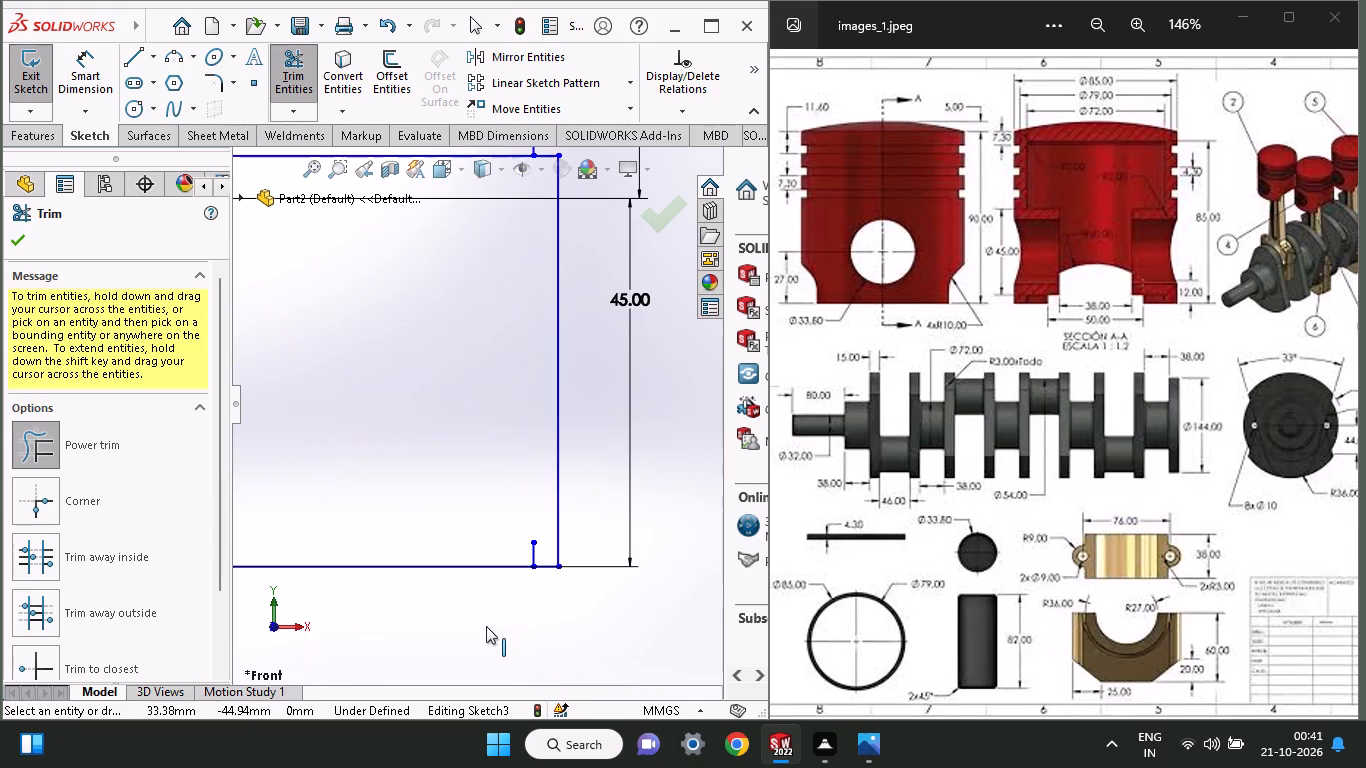
{"action": "scroll", "coordinate": [486, 626], "scroll_direction": "down", "scroll_amount": 2, "text": "ctrl"}
{"action": "left_click_drag", "start_coordinate": [514, 539], "coordinate": [541, 548]}
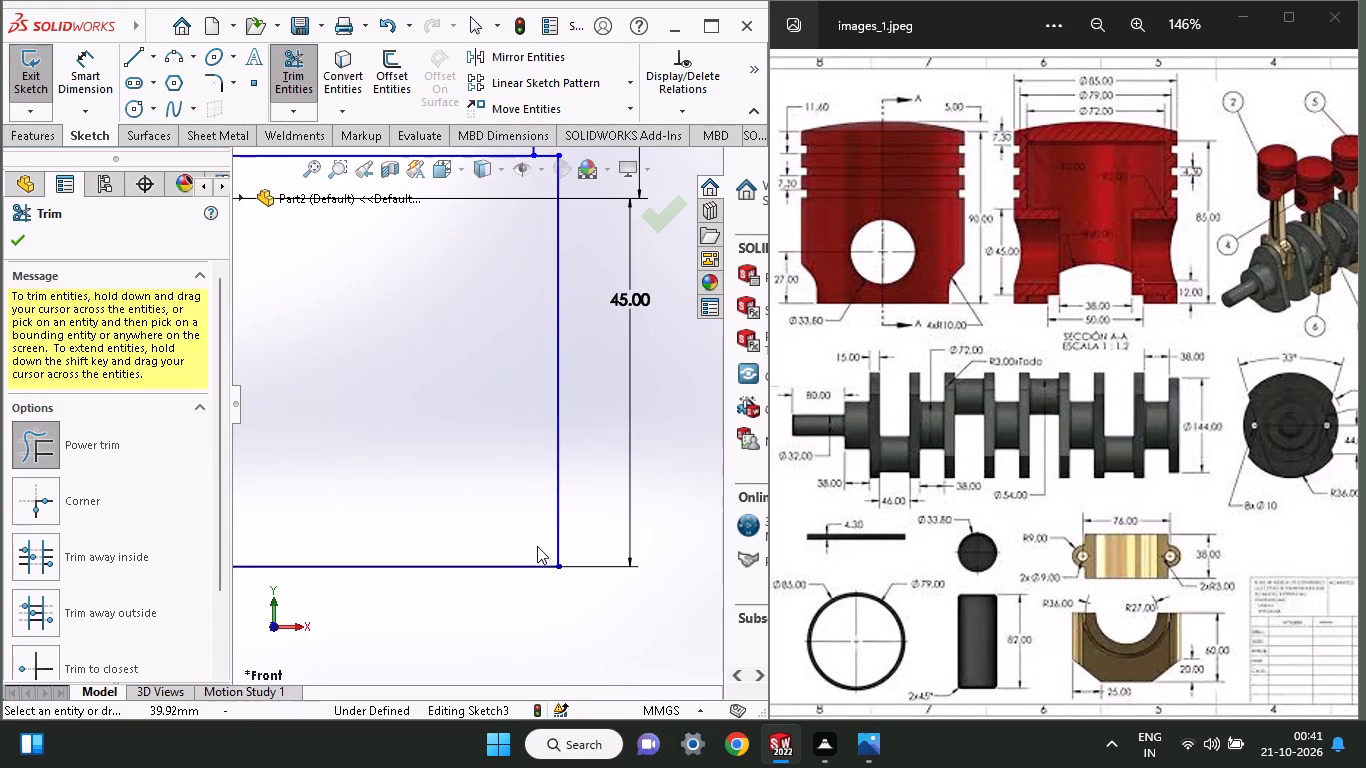
Start a 360-degree Revolved Boss/Base from the piston half profile, using its long centre-side vertical line as the axis.
{"action": "scroll", "coordinate": [537, 546], "scroll_direction": "up", "scroll_amount": 4, "text": "ctrl"}
{"action": "scroll", "coordinate": [462, 278], "scroll_direction": "up", "scroll_amount": 4, "text": "ctrl"}
{"action": "scroll", "coordinate": [451, 260], "scroll_direction": "down", "scroll_amount": 2, "text": "ctrl"}
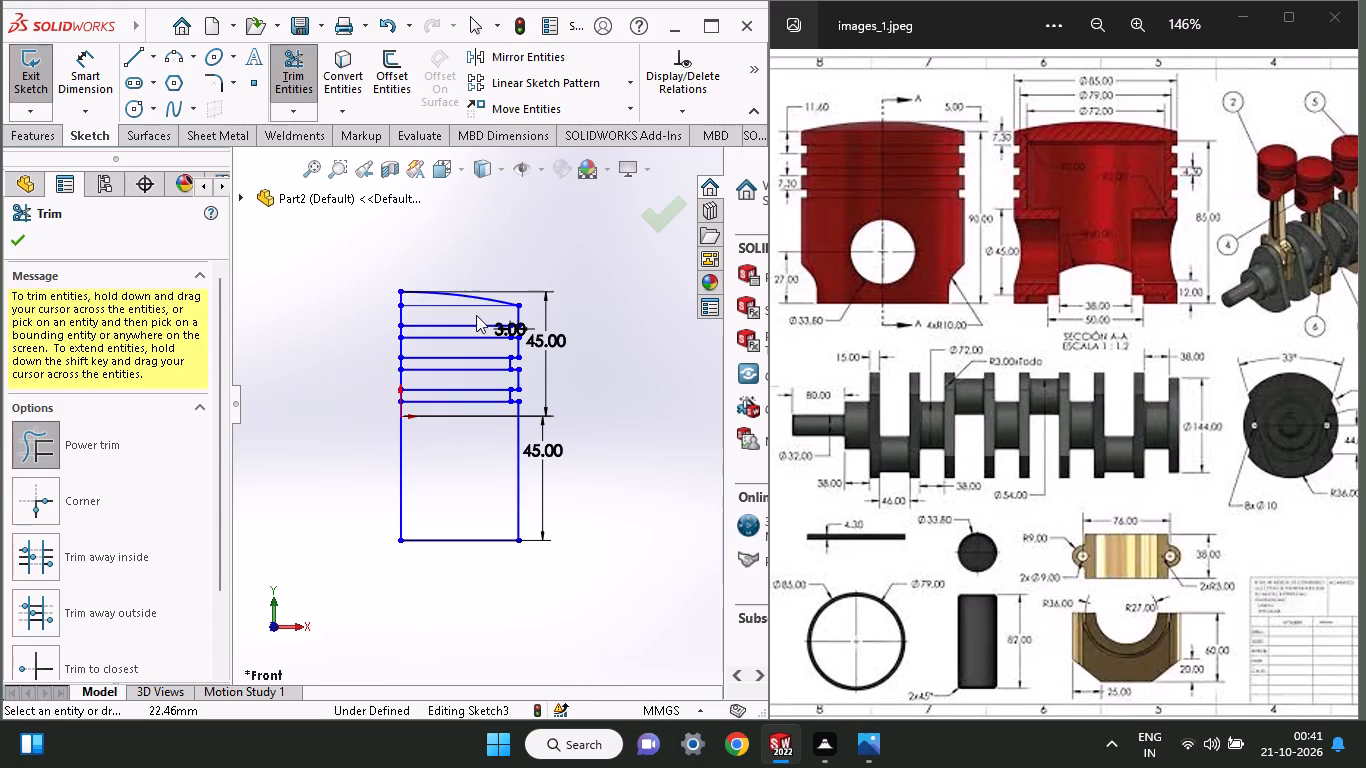
{"action": "scroll", "coordinate": [495, 489], "scroll_direction": "down", "scroll_amount": 2, "text": "ctrl"}
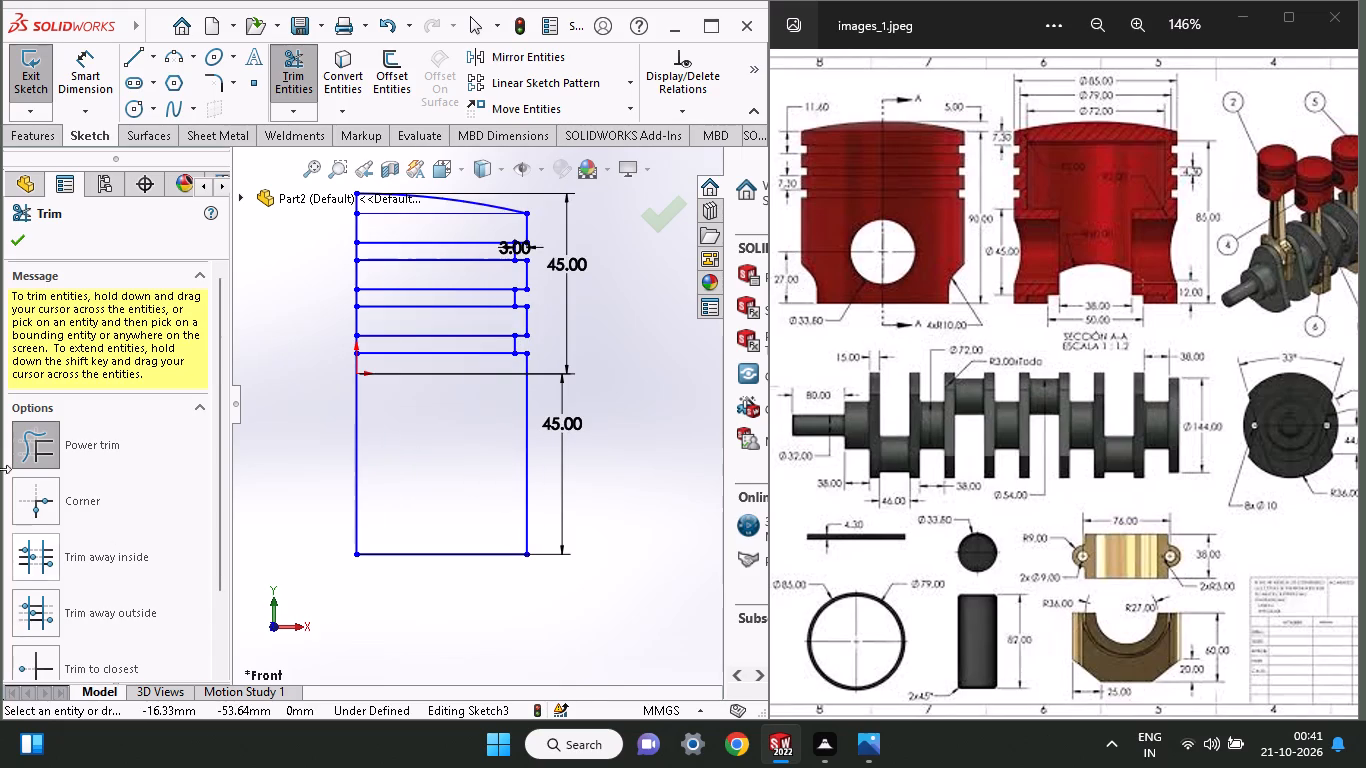
{"action": "left_click", "coordinate": [21, 142]}
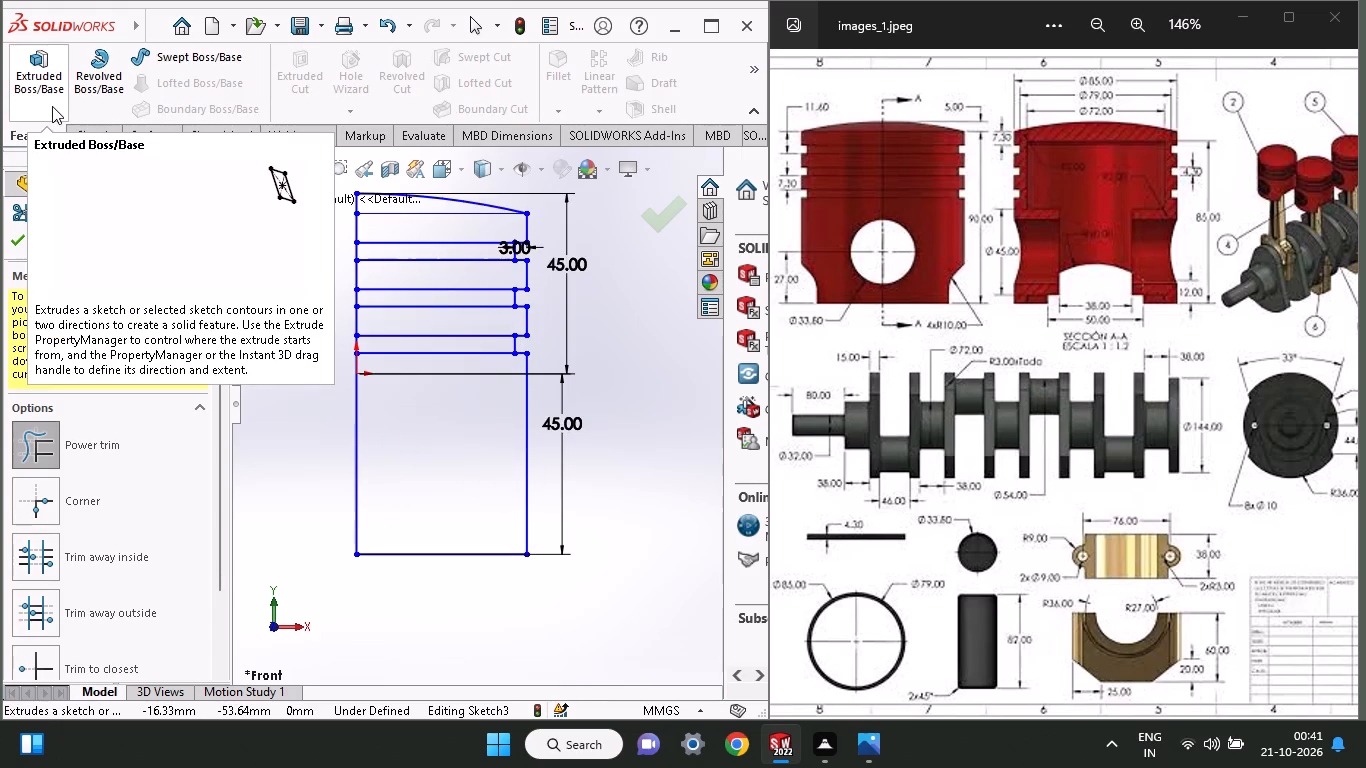
{"action": "left_click", "coordinate": [105, 90]}
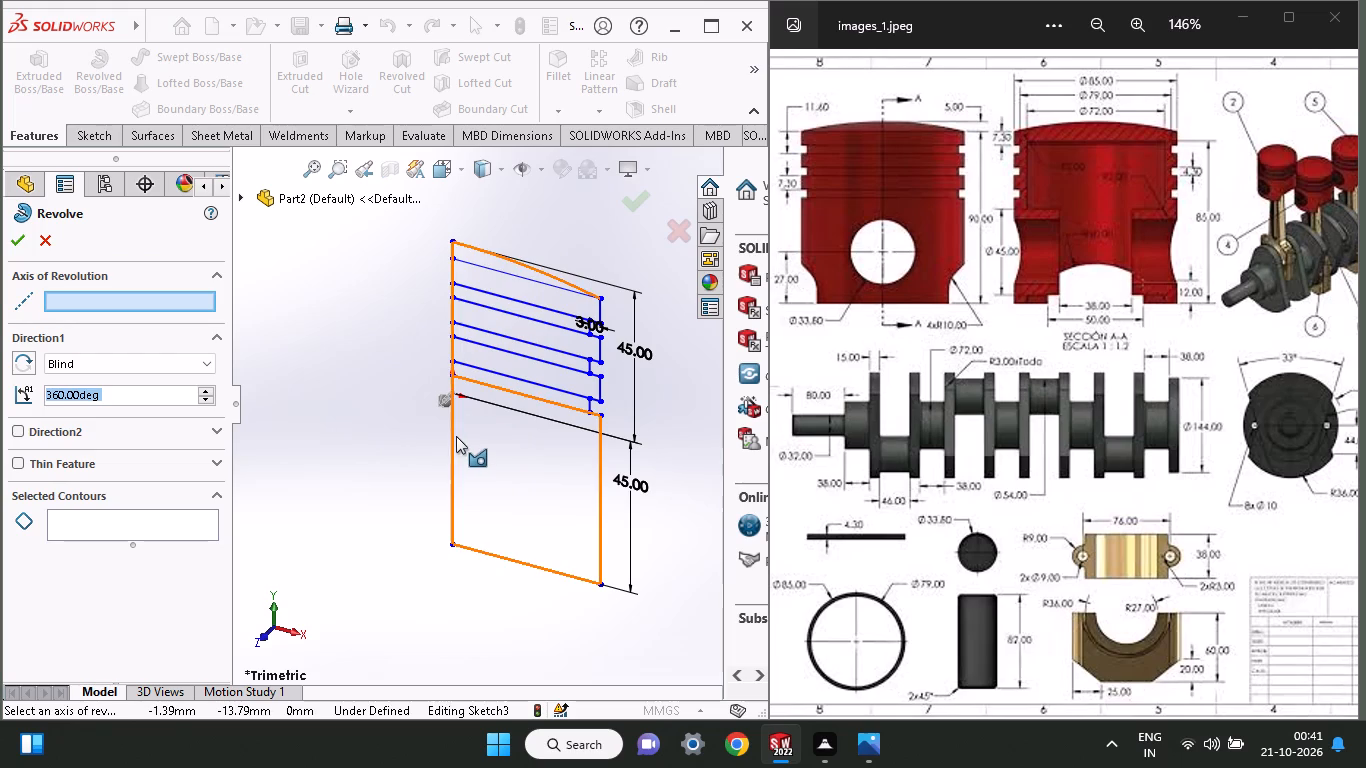
{"action": "left_click", "coordinate": [147, 292]}
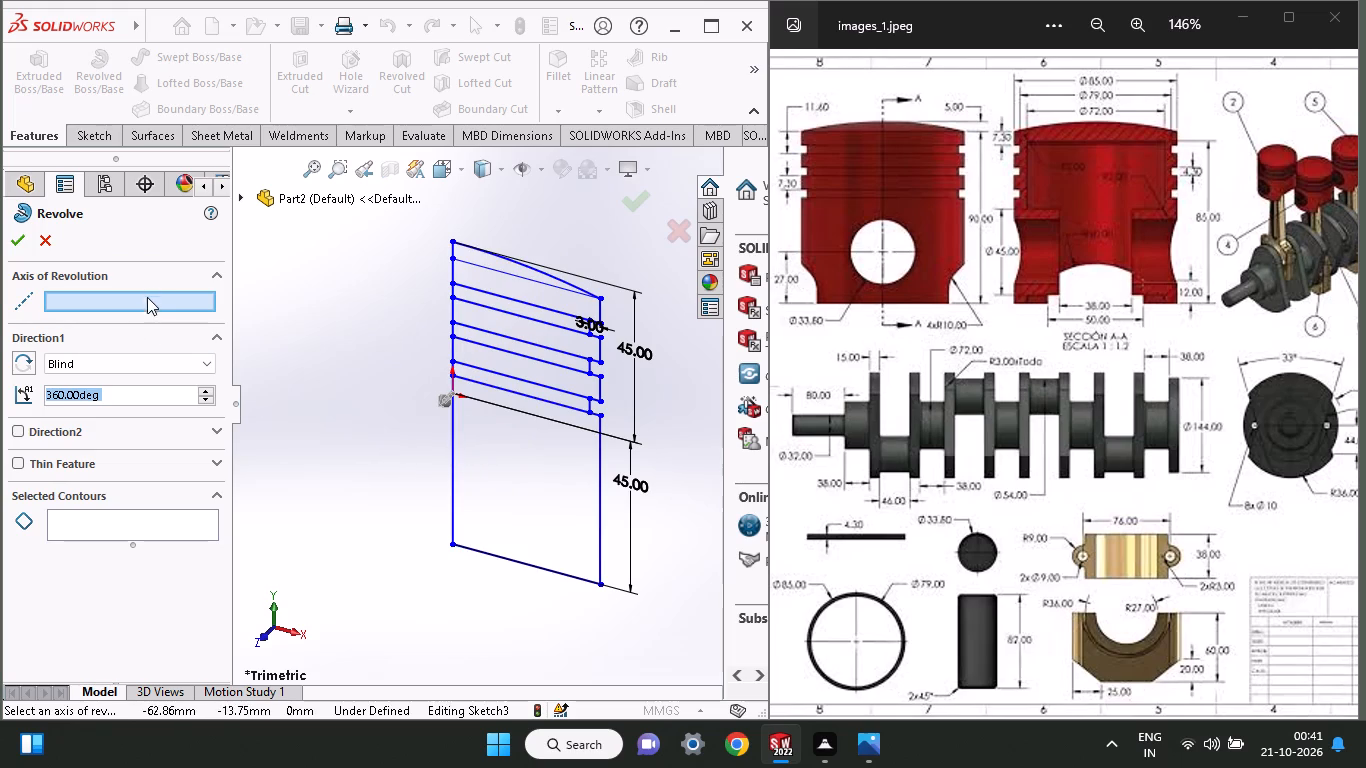
{"action": "left_click", "coordinate": [147, 298]}
{"action": "left_click", "coordinate": [454, 436]}
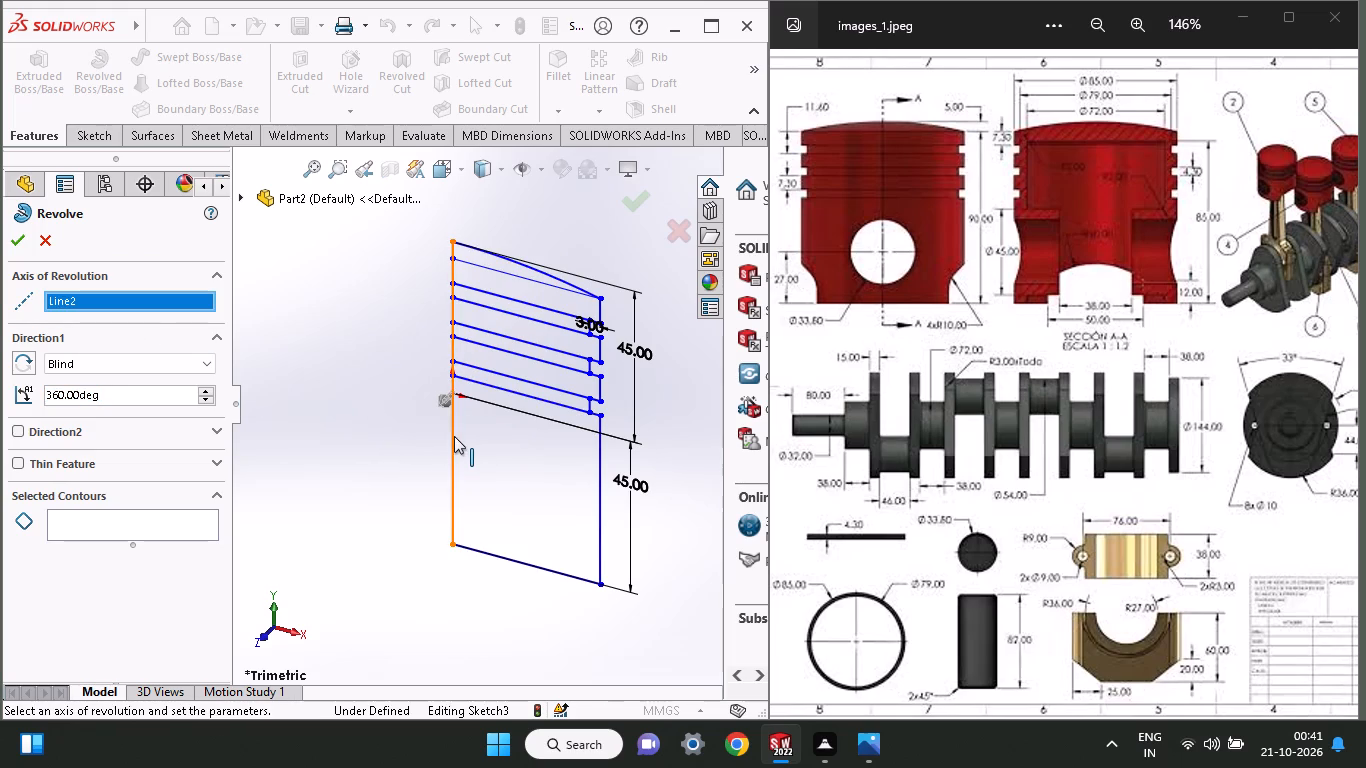
Add five adjacent regions to the revolve contours, from the skirt up to the land below the uppermost ring groove.
{"action": "left_click", "coordinate": [139, 518]}
{"action": "left_click", "coordinate": [561, 512]}
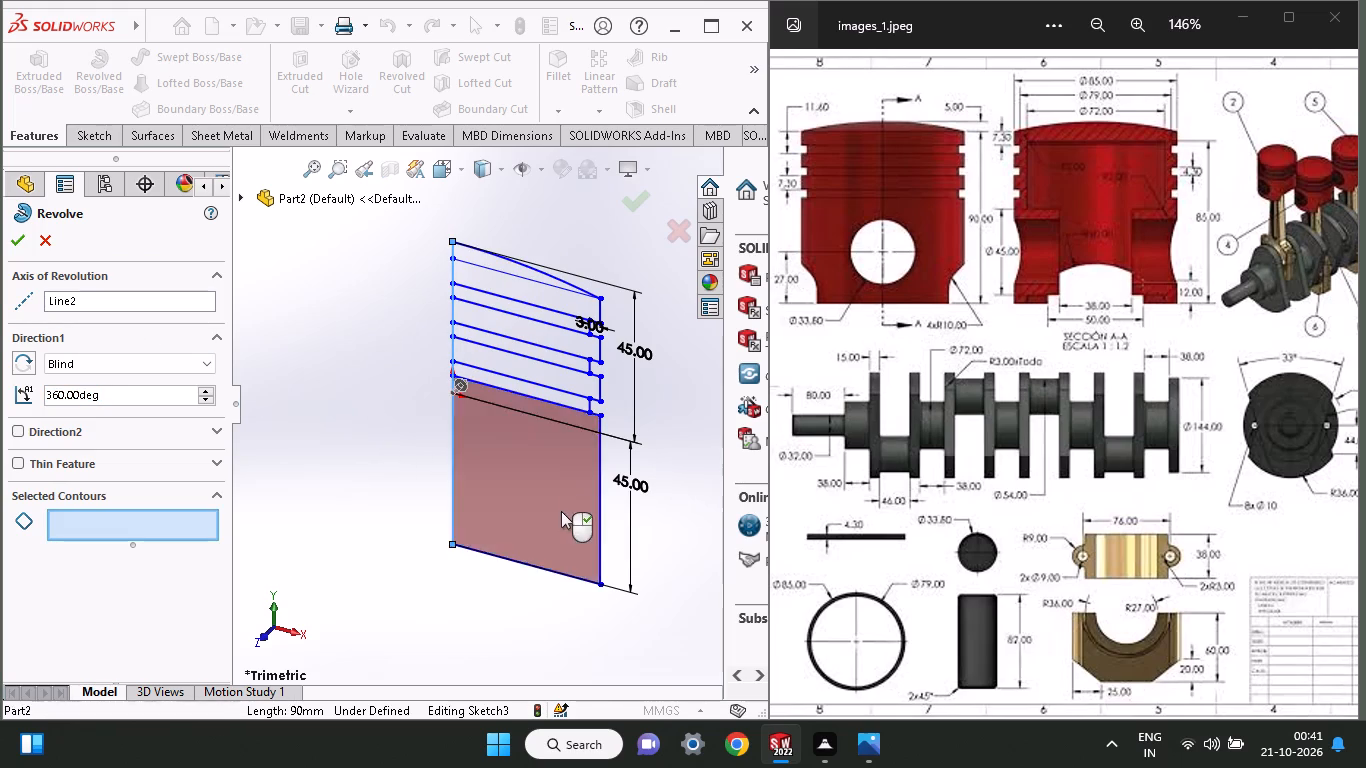
{"action": "left_click", "coordinate": [560, 397]}
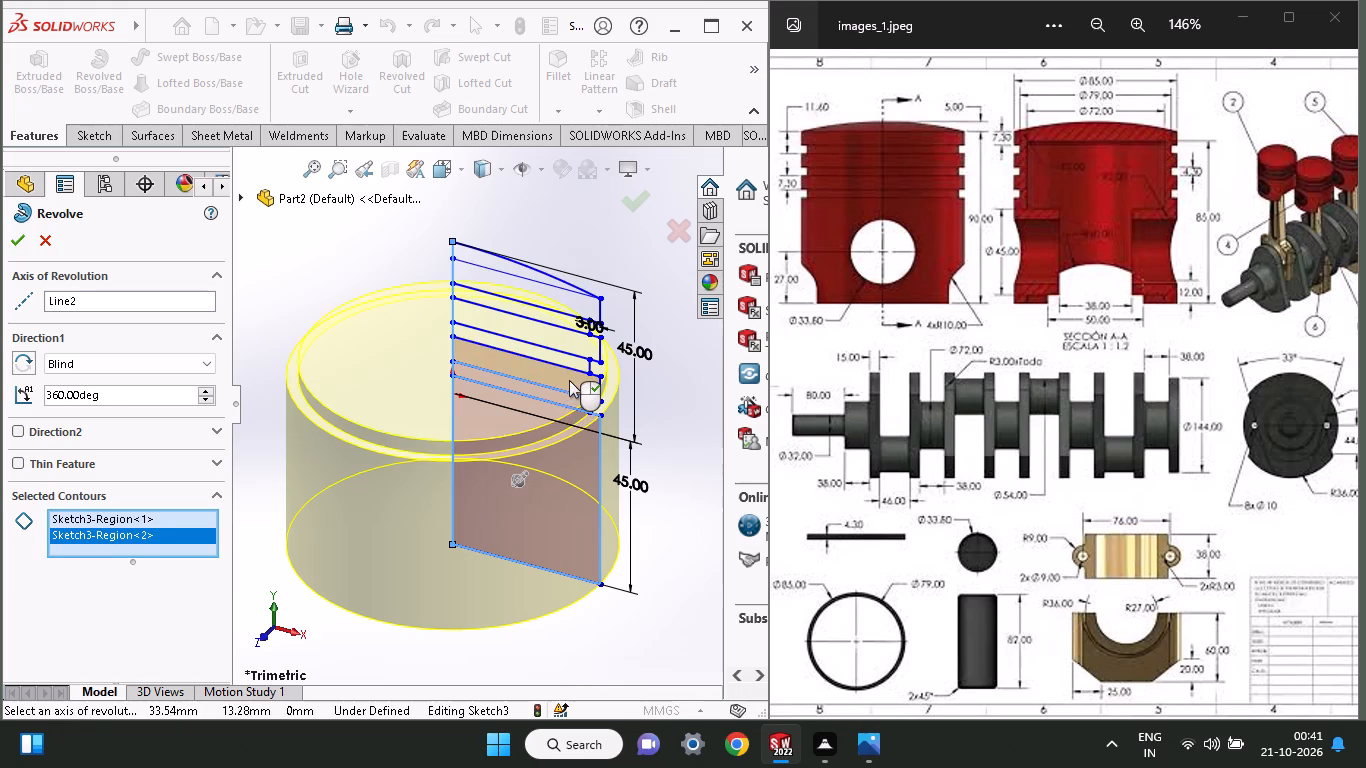
{"action": "left_click", "coordinate": [569, 380]}
{"action": "left_click", "coordinate": [570, 363]}
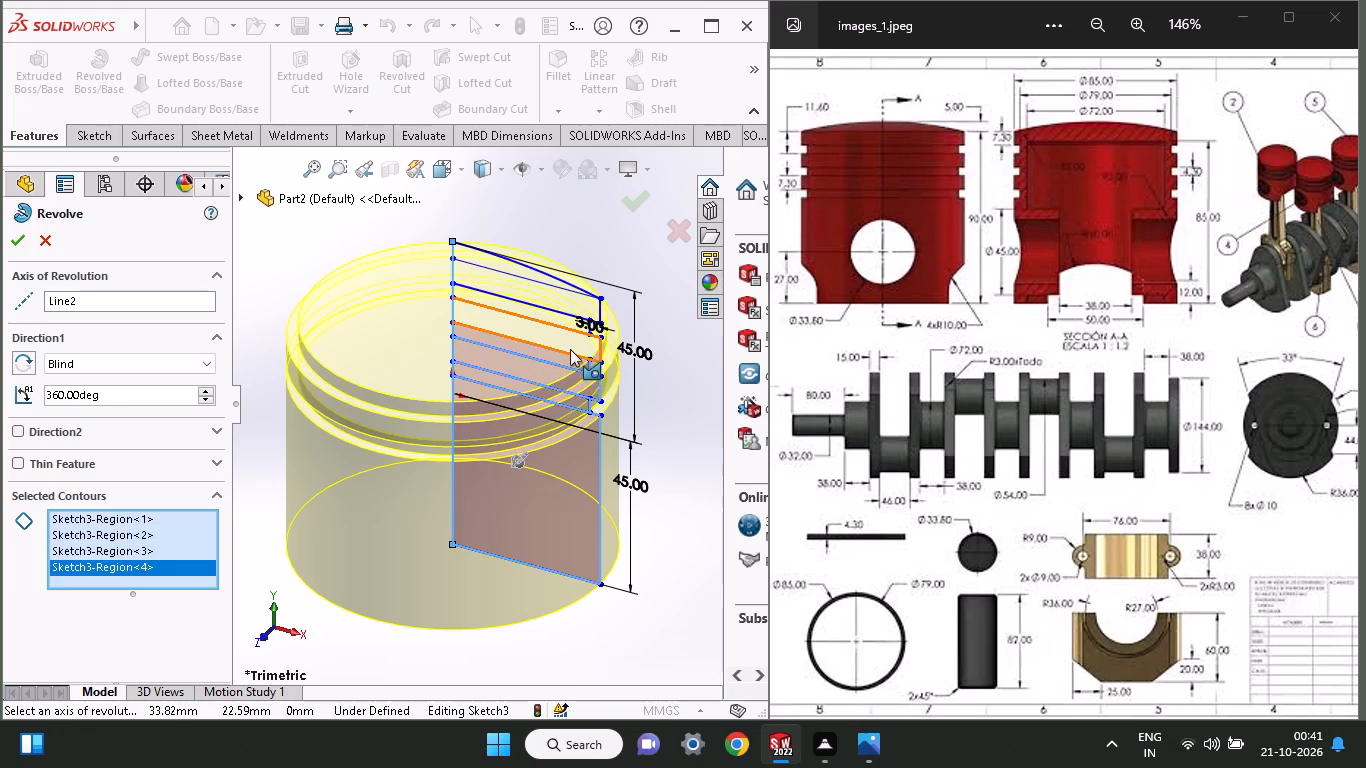
{"action": "left_click", "coordinate": [570, 342]}
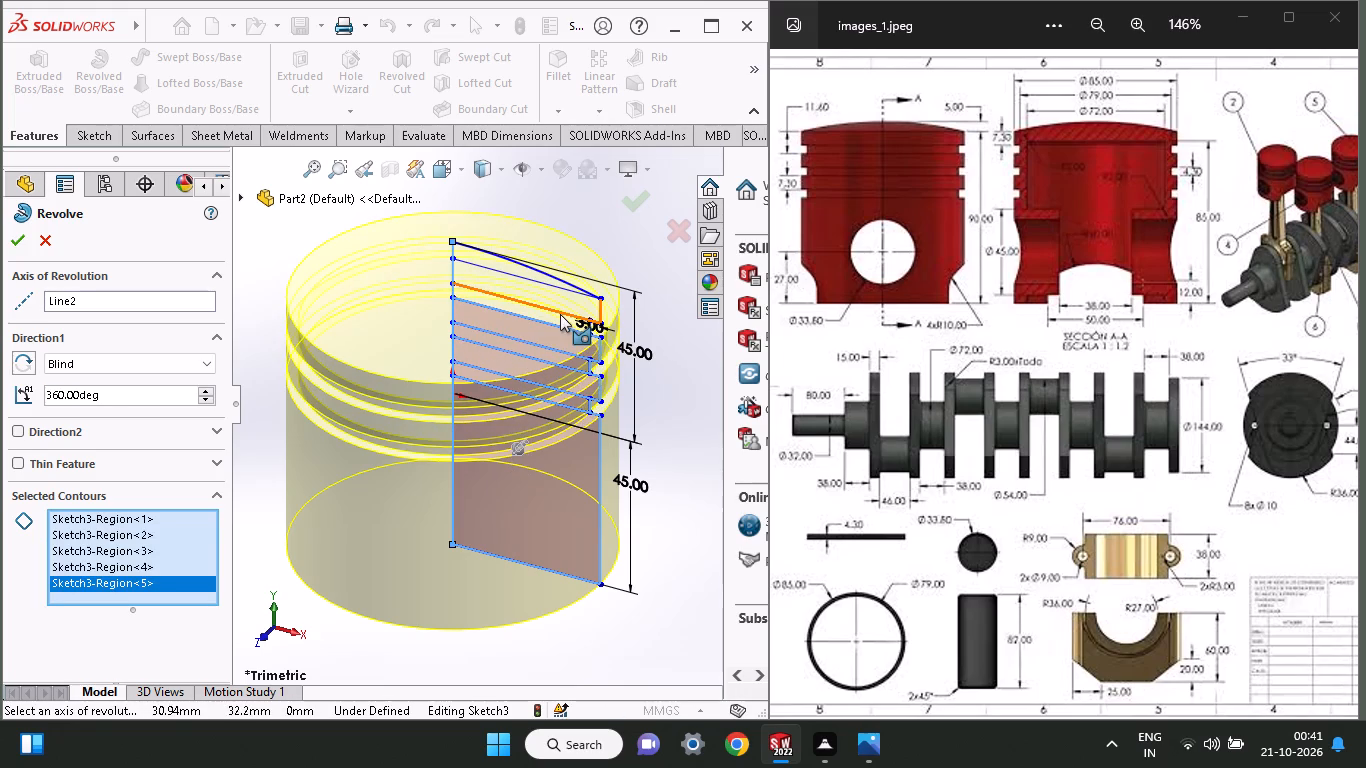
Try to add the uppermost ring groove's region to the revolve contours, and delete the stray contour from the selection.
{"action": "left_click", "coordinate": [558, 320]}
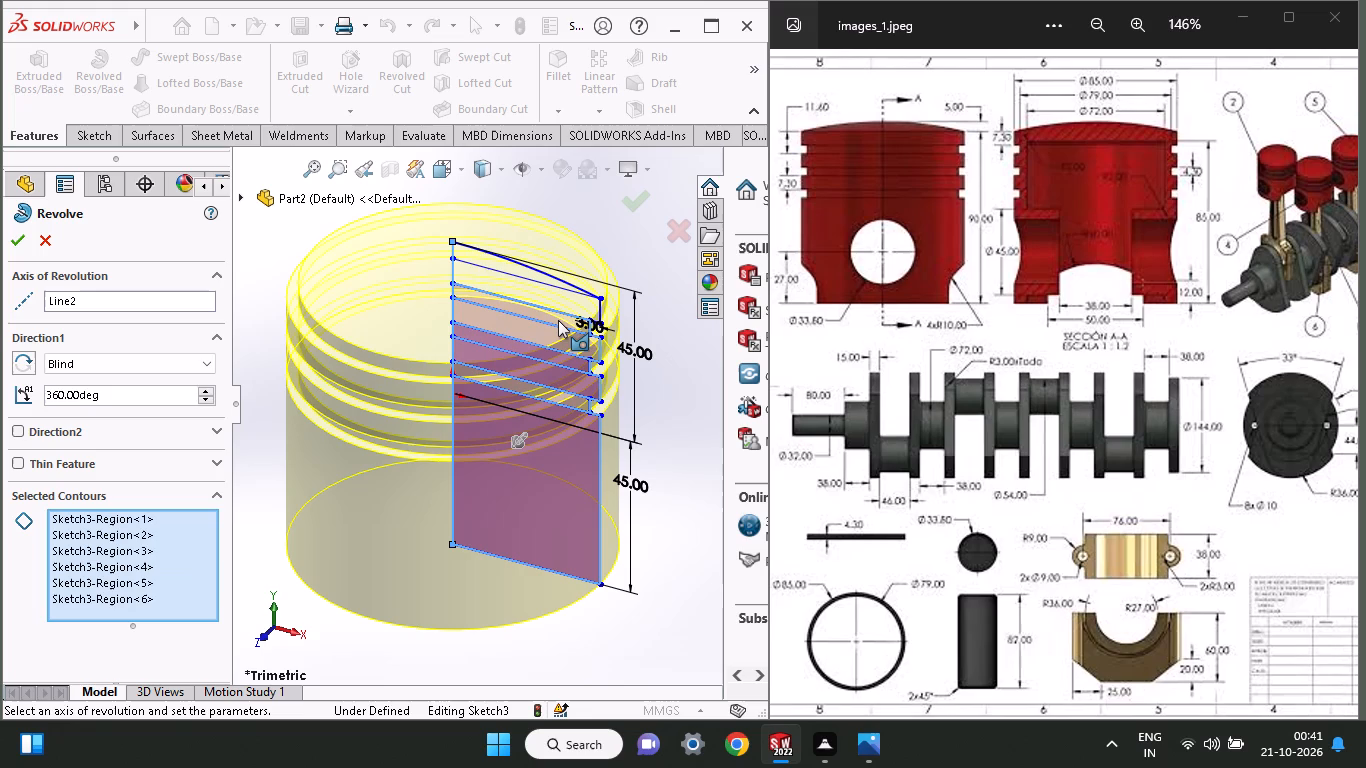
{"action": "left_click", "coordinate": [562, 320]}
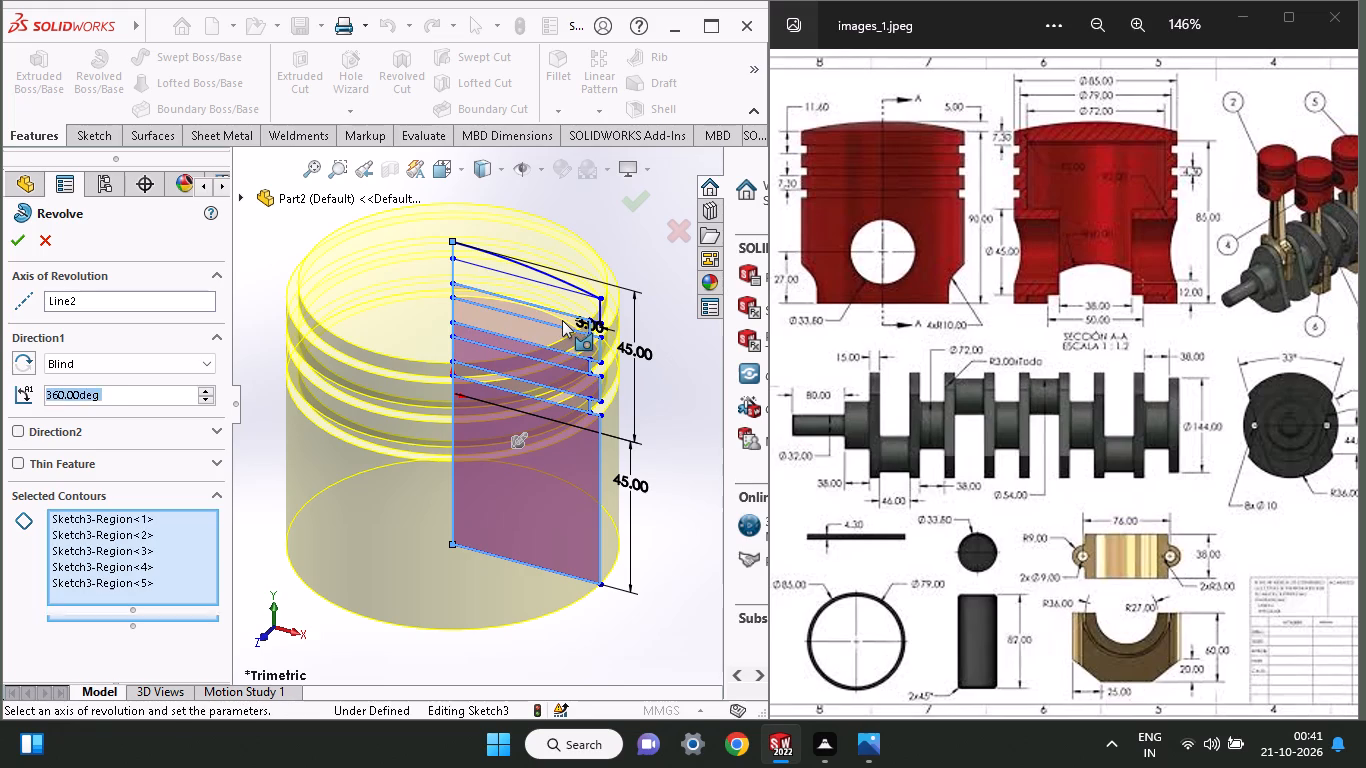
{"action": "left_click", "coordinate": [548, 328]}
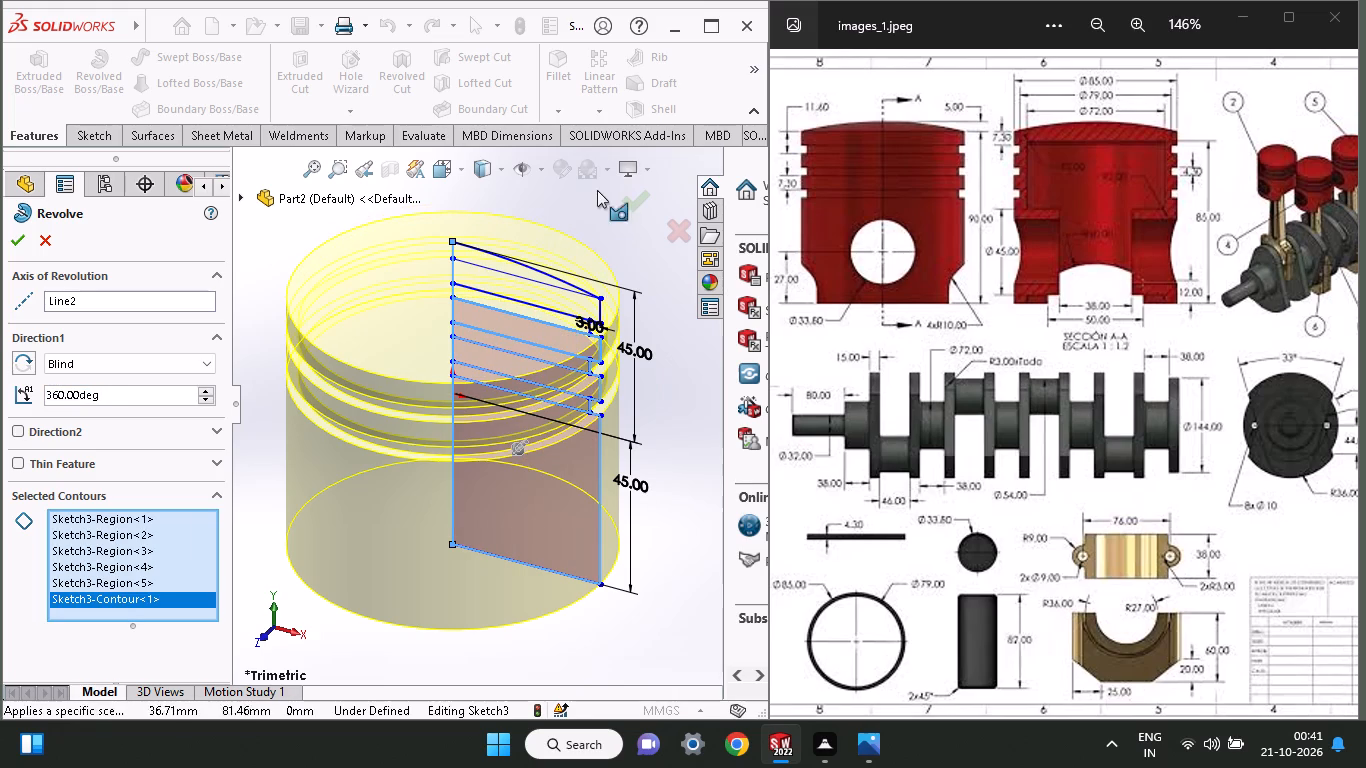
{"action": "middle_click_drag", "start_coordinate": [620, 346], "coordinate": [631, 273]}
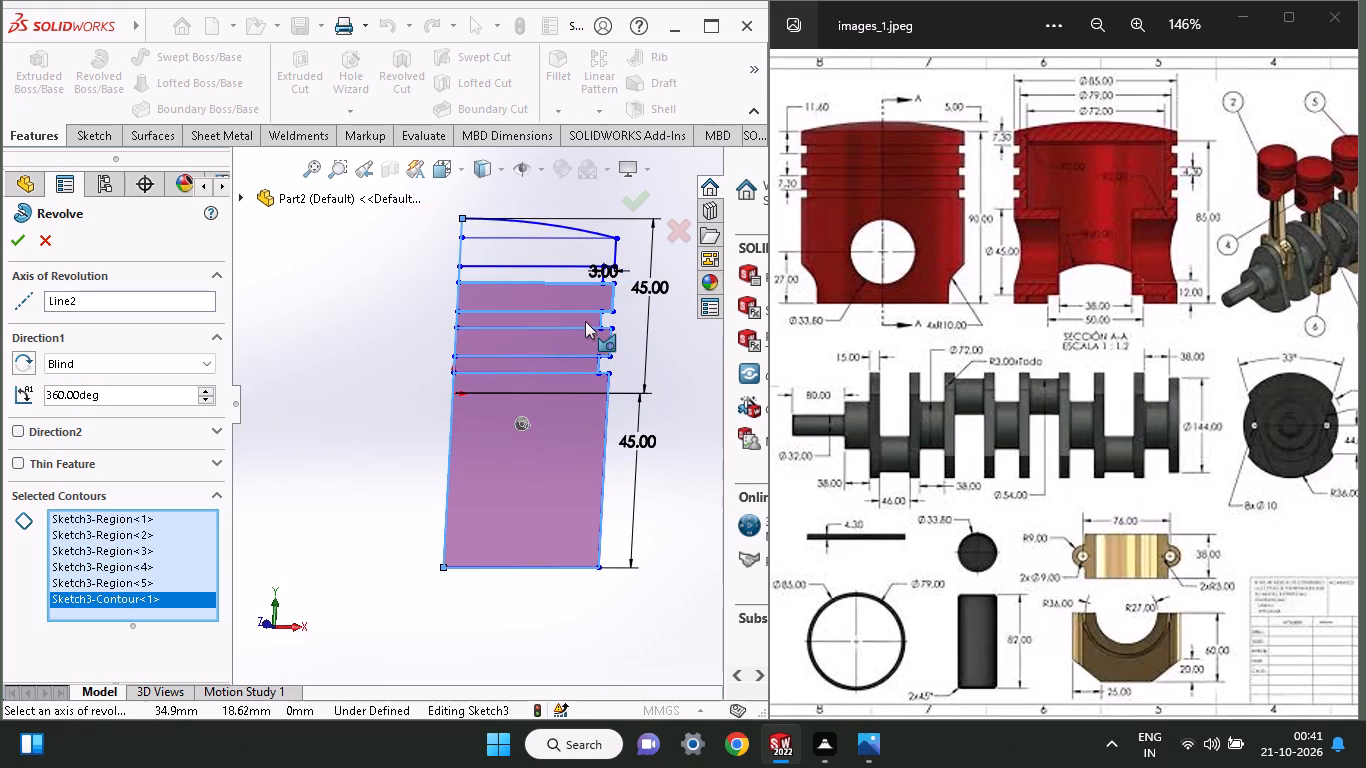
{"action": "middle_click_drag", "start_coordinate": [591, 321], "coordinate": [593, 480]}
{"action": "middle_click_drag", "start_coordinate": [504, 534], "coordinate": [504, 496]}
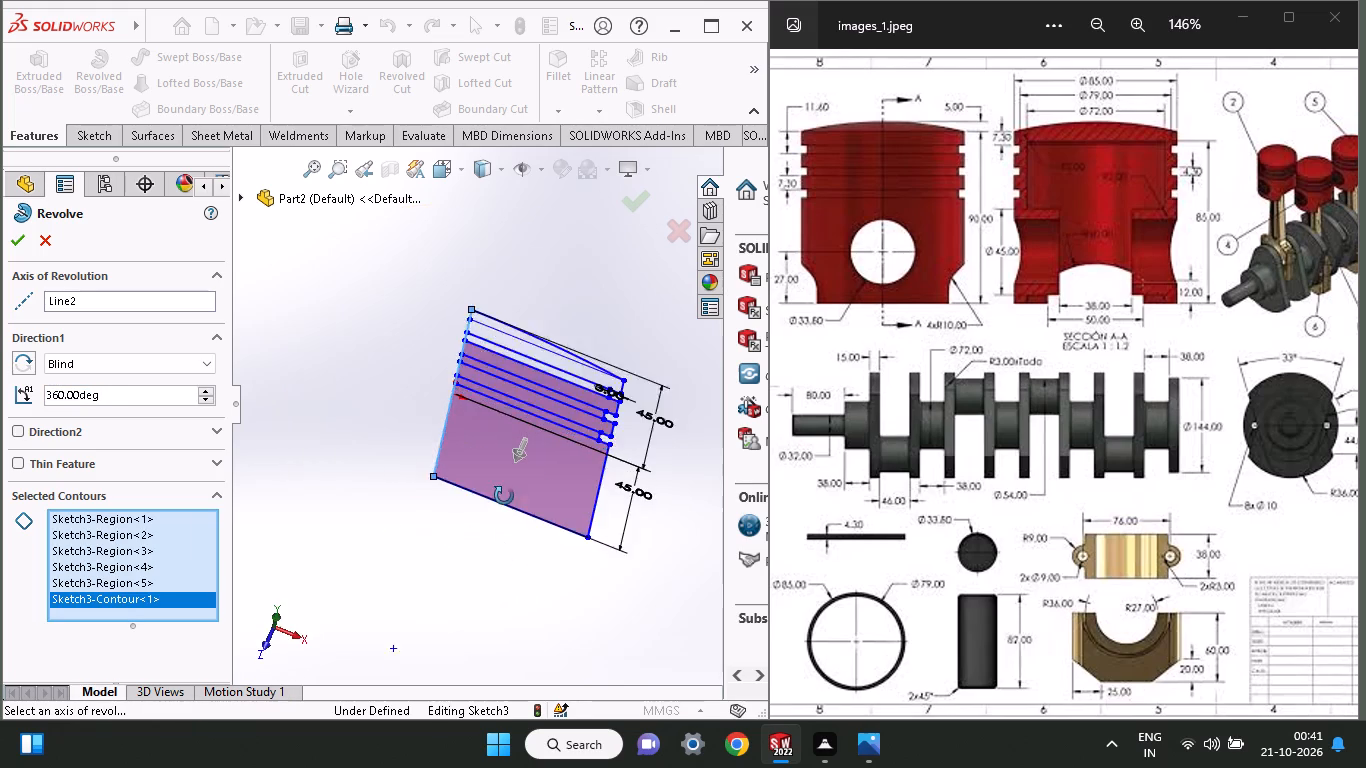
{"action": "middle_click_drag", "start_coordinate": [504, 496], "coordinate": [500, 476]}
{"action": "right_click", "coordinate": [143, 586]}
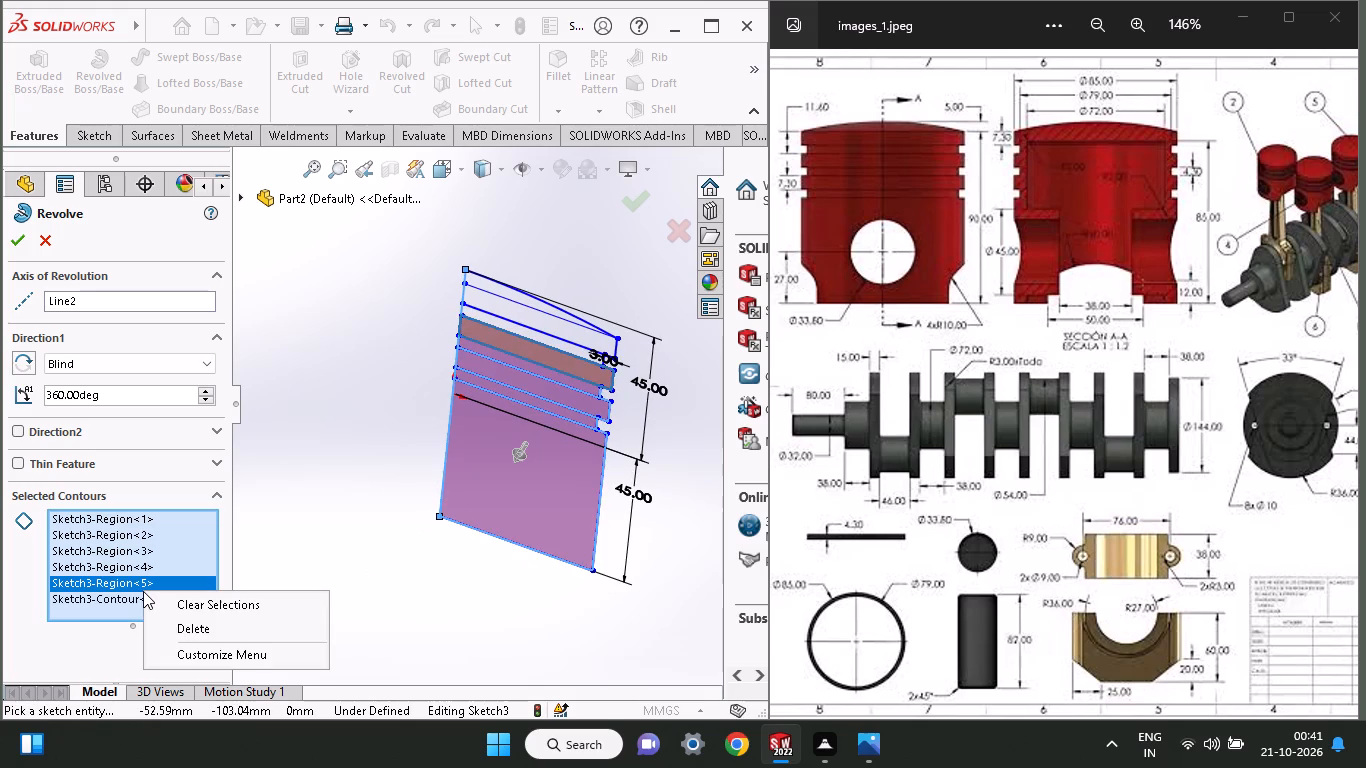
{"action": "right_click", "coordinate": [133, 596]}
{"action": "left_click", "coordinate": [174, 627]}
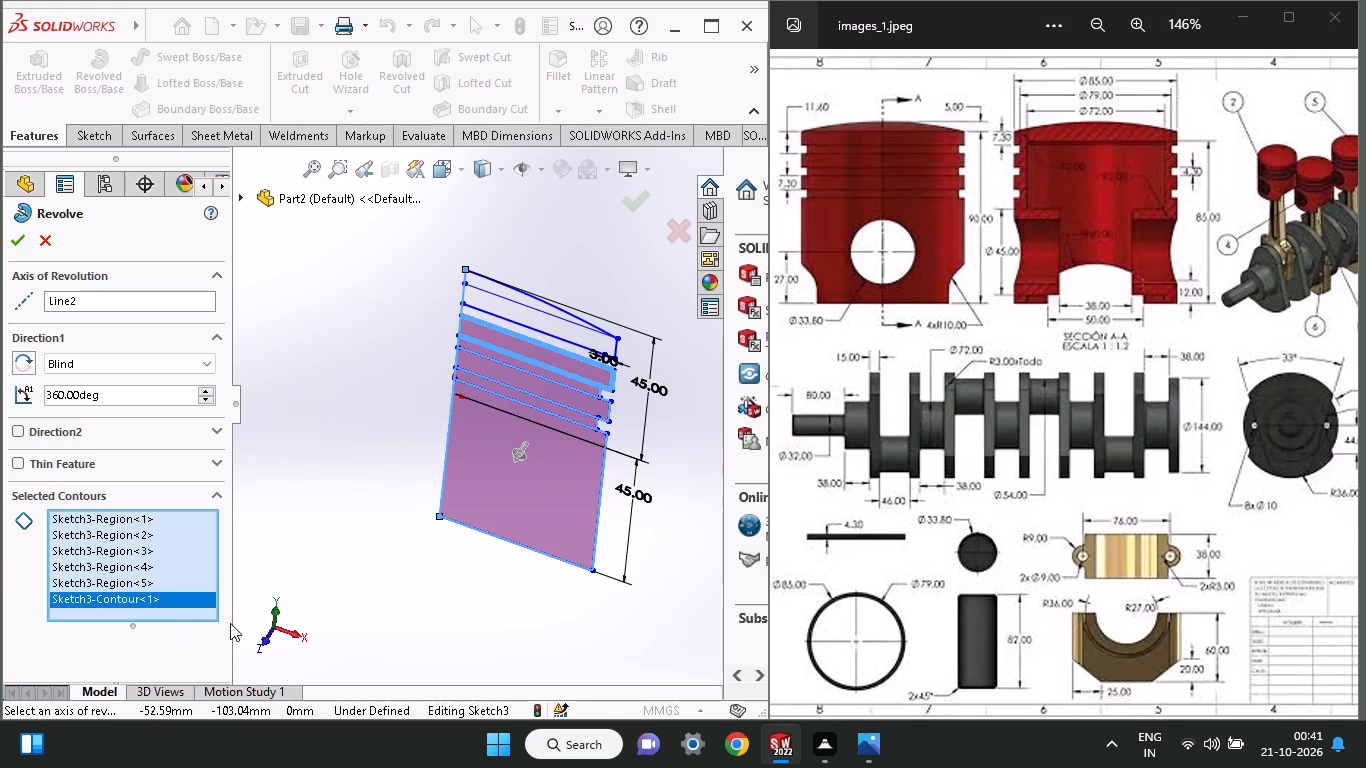
Add the uppermost ring groove, top land and domed crown regions to the contours and complete the 360-degree revolve.
{"action": "left_click", "coordinate": [540, 339]}
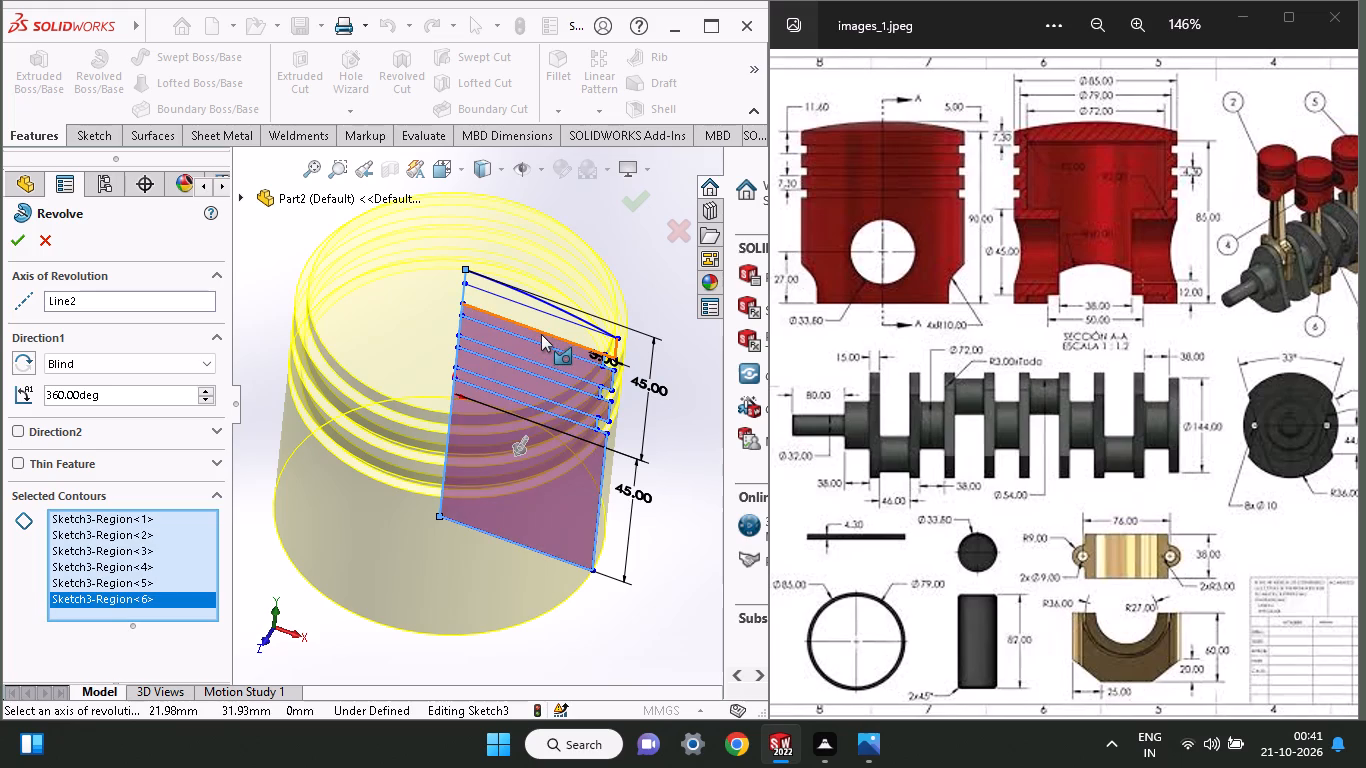
{"action": "left_click", "coordinate": [546, 322]}
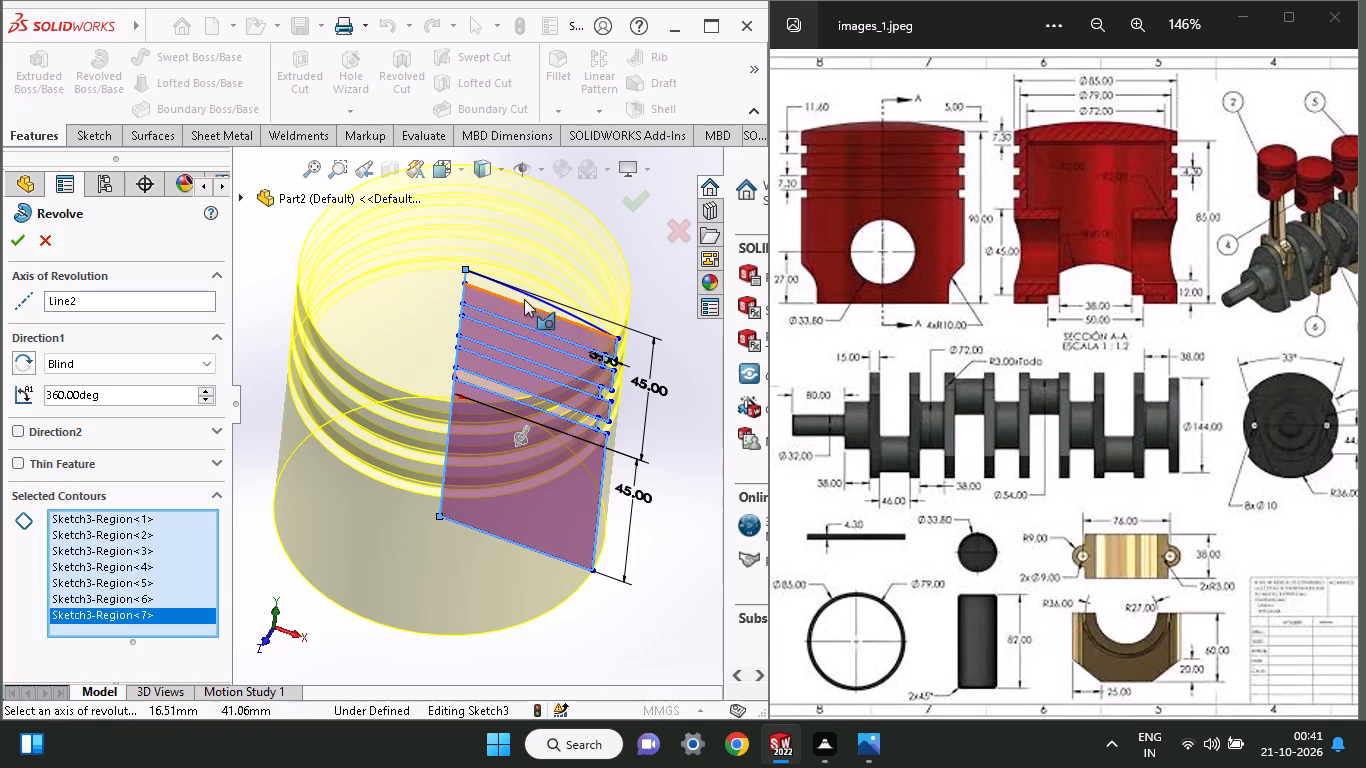
{"action": "left_click", "coordinate": [524, 298]}
{"action": "middle_click_drag", "start_coordinate": [684, 562], "coordinate": [679, 458]}
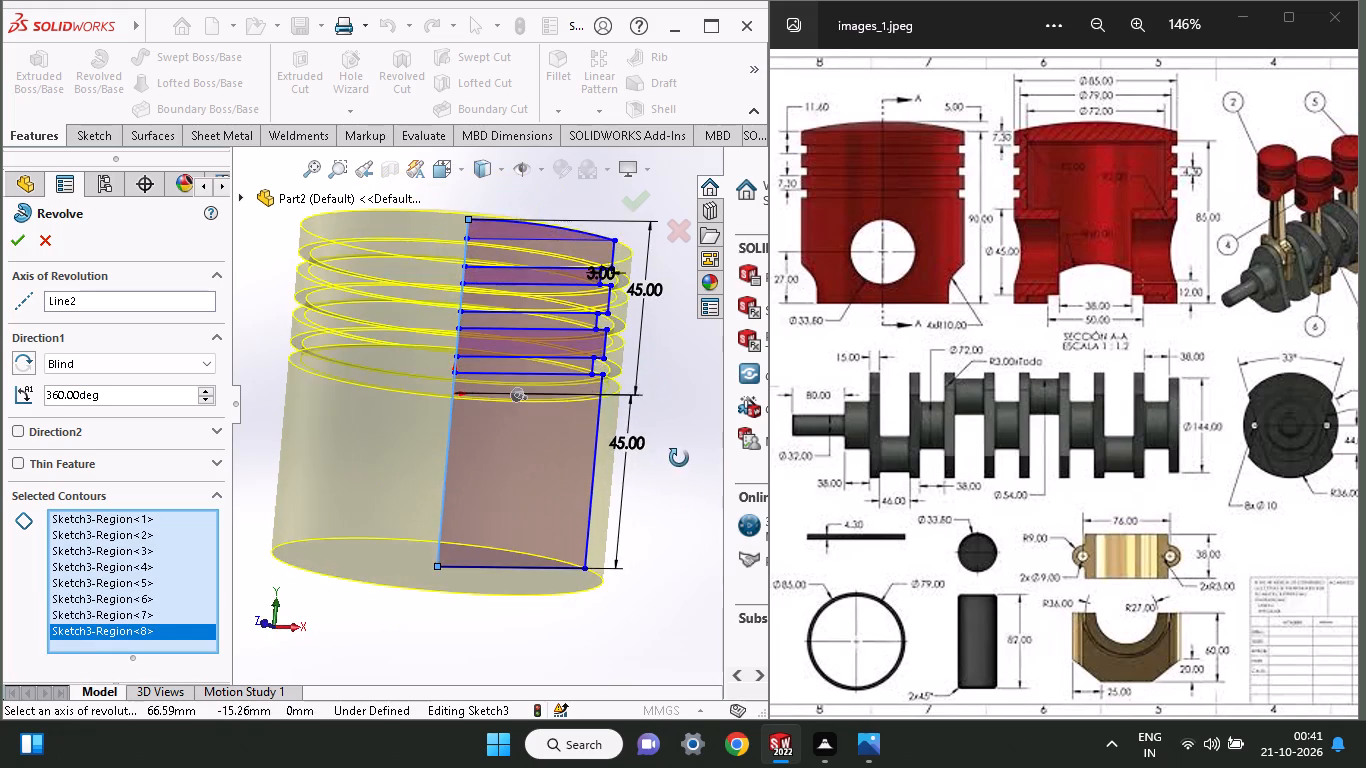
{"action": "middle_click_drag", "start_coordinate": [679, 458], "coordinate": [686, 496]}
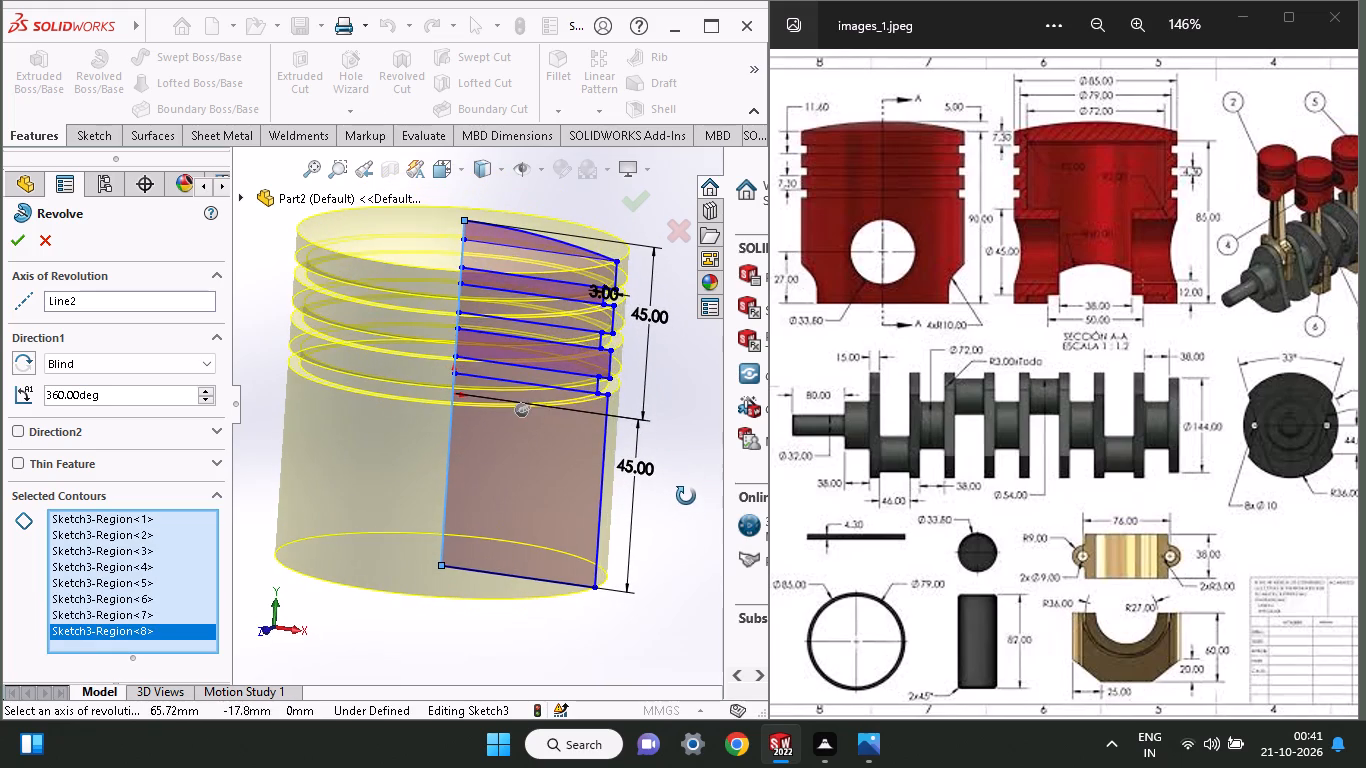
{"action": "middle_click_drag", "start_coordinate": [686, 496], "coordinate": [702, 375]}
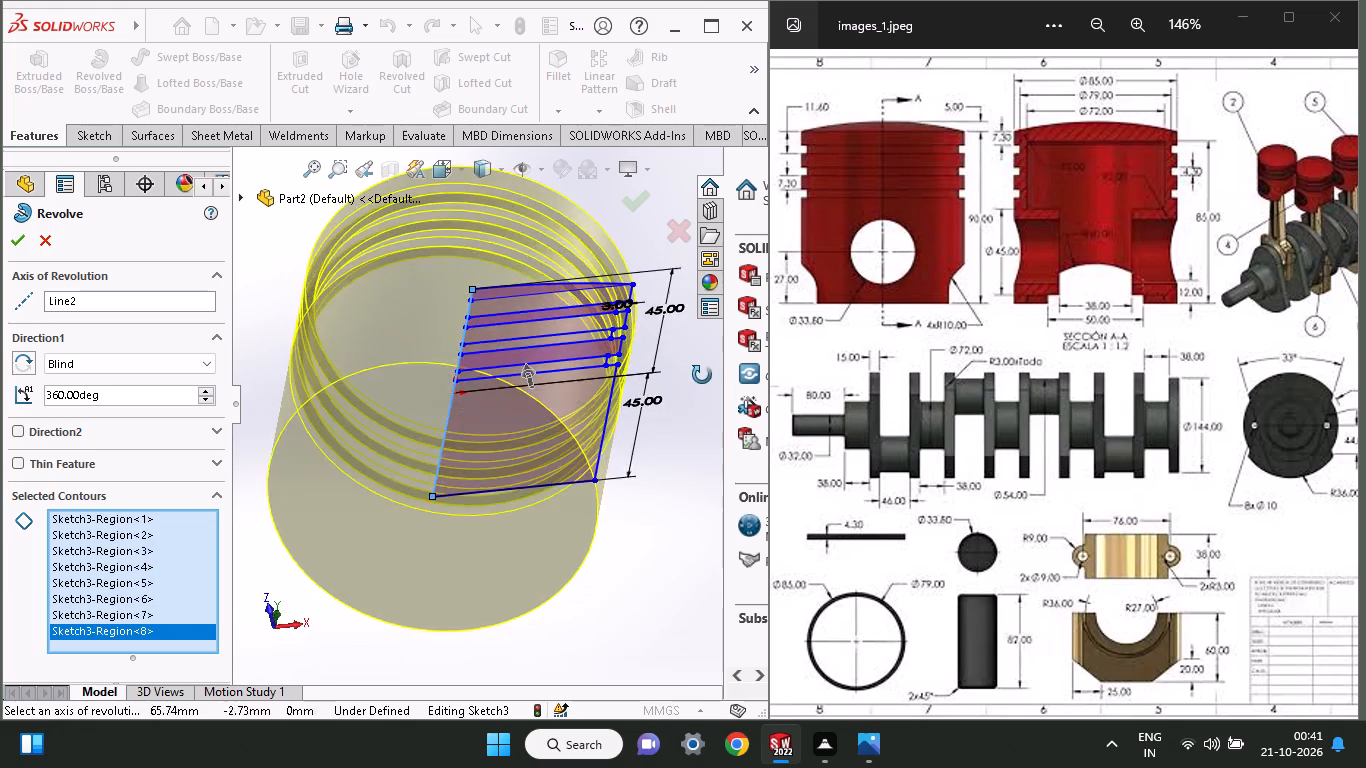
{"action": "middle_click_drag", "start_coordinate": [702, 375], "coordinate": [704, 487]}
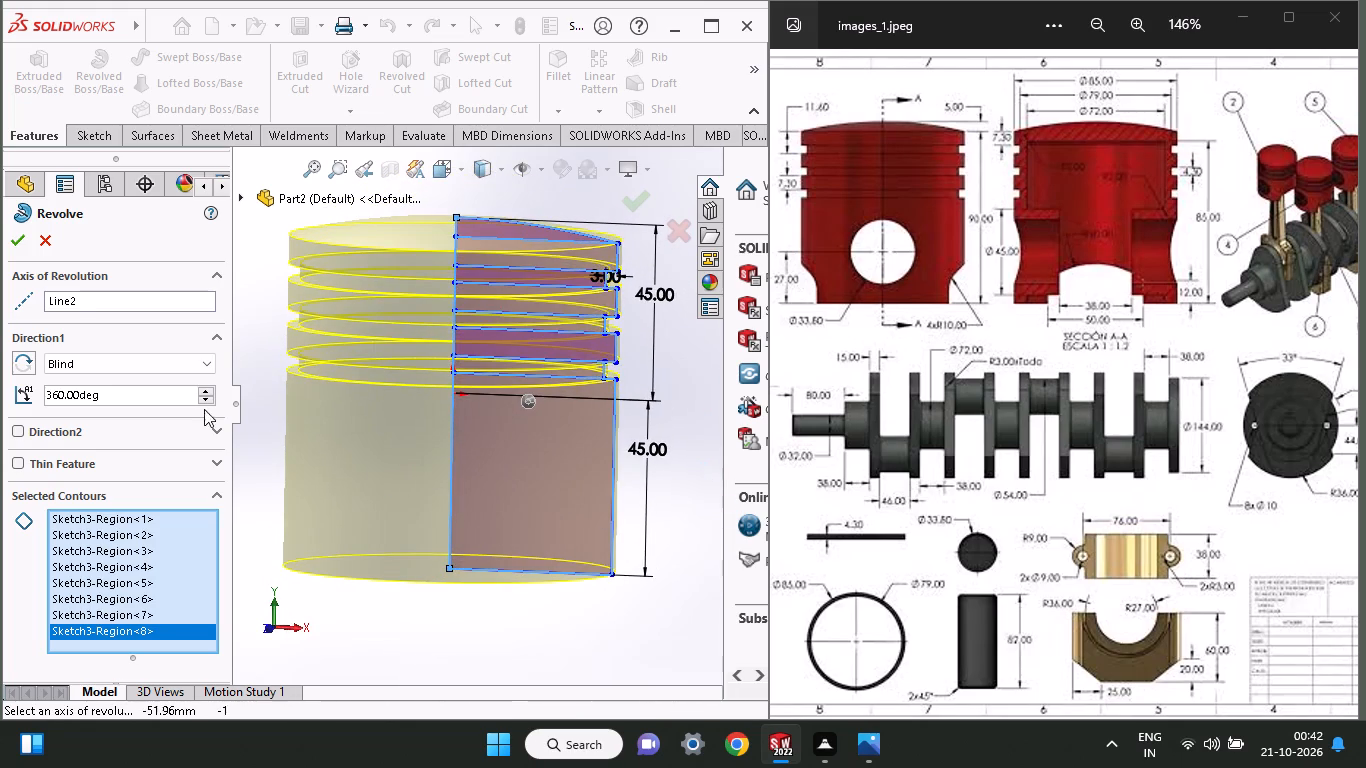
{"action": "left_click", "coordinate": [9, 230]}
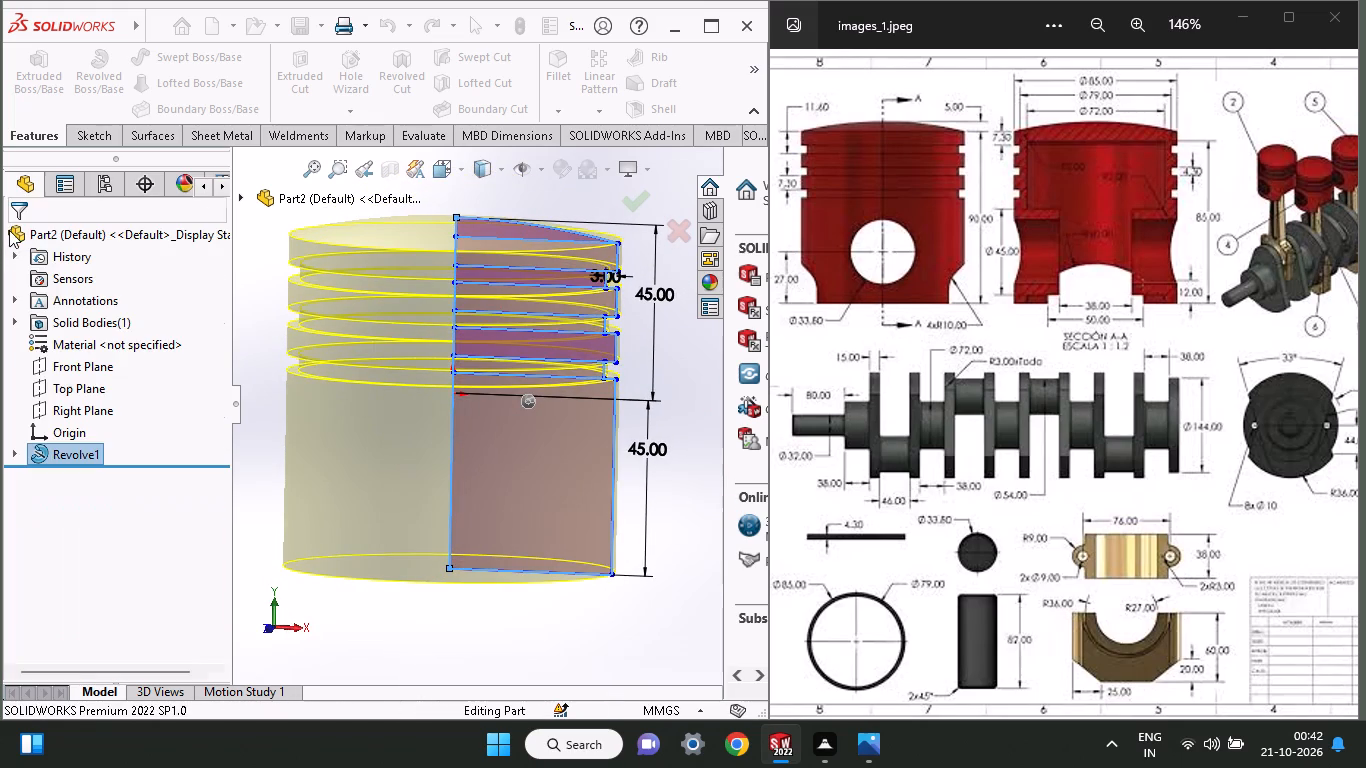
Sketch a circle about 14.9 mm in diameter on the Right Plane, centred about 10.5 mm directly below the origin.
{"action": "middle_click_drag", "start_coordinate": [454, 532], "coordinate": [459, 557]}
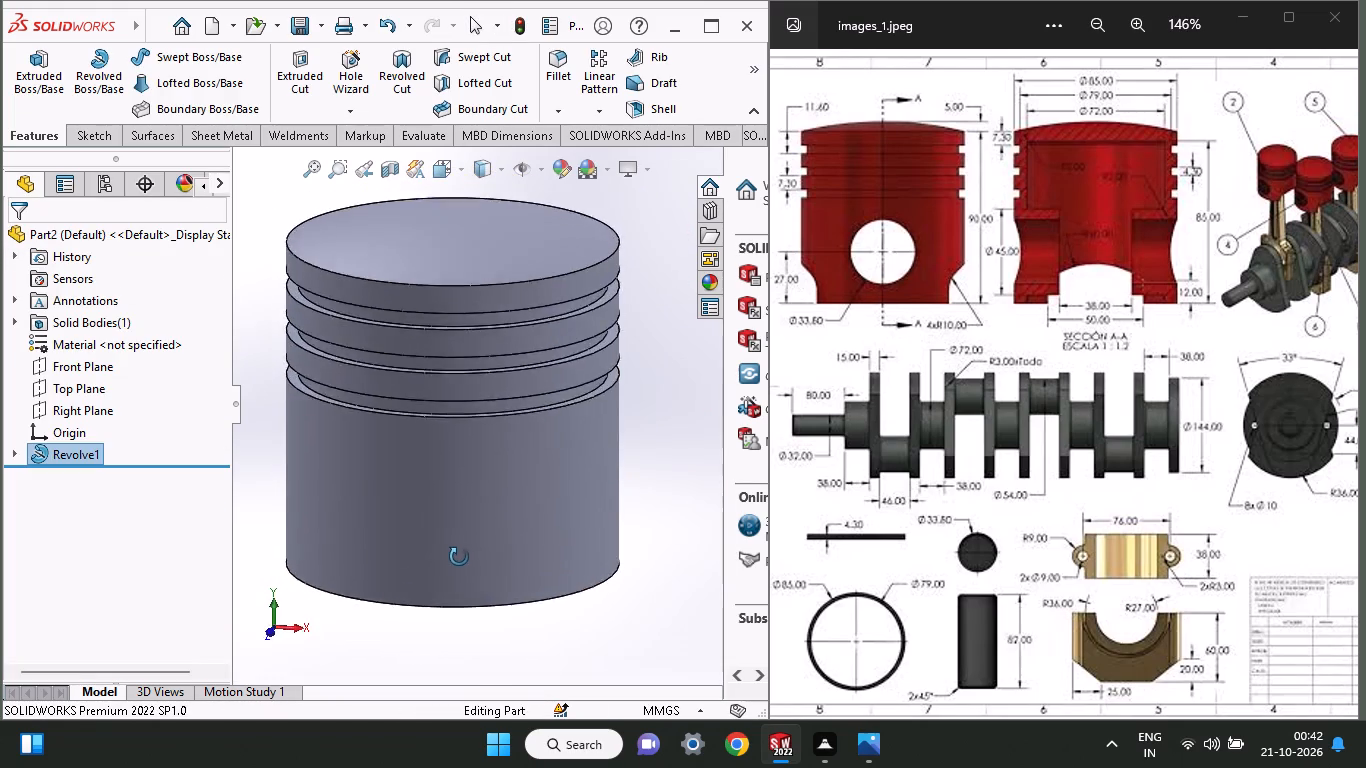
{"action": "middle_click_drag", "start_coordinate": [459, 557], "coordinate": [460, 520]}
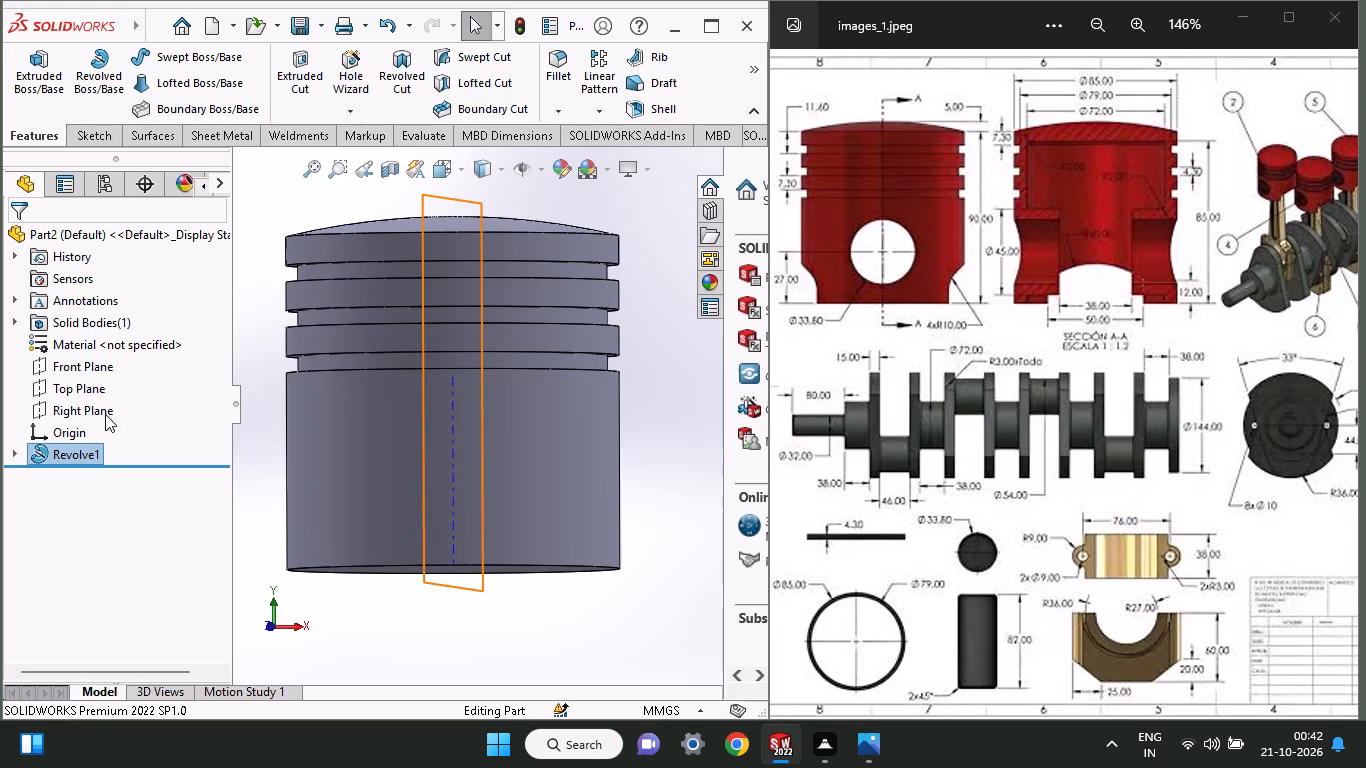
{"action": "left_click", "coordinate": [77, 400]}
{"action": "left_click", "coordinate": [89, 376]}
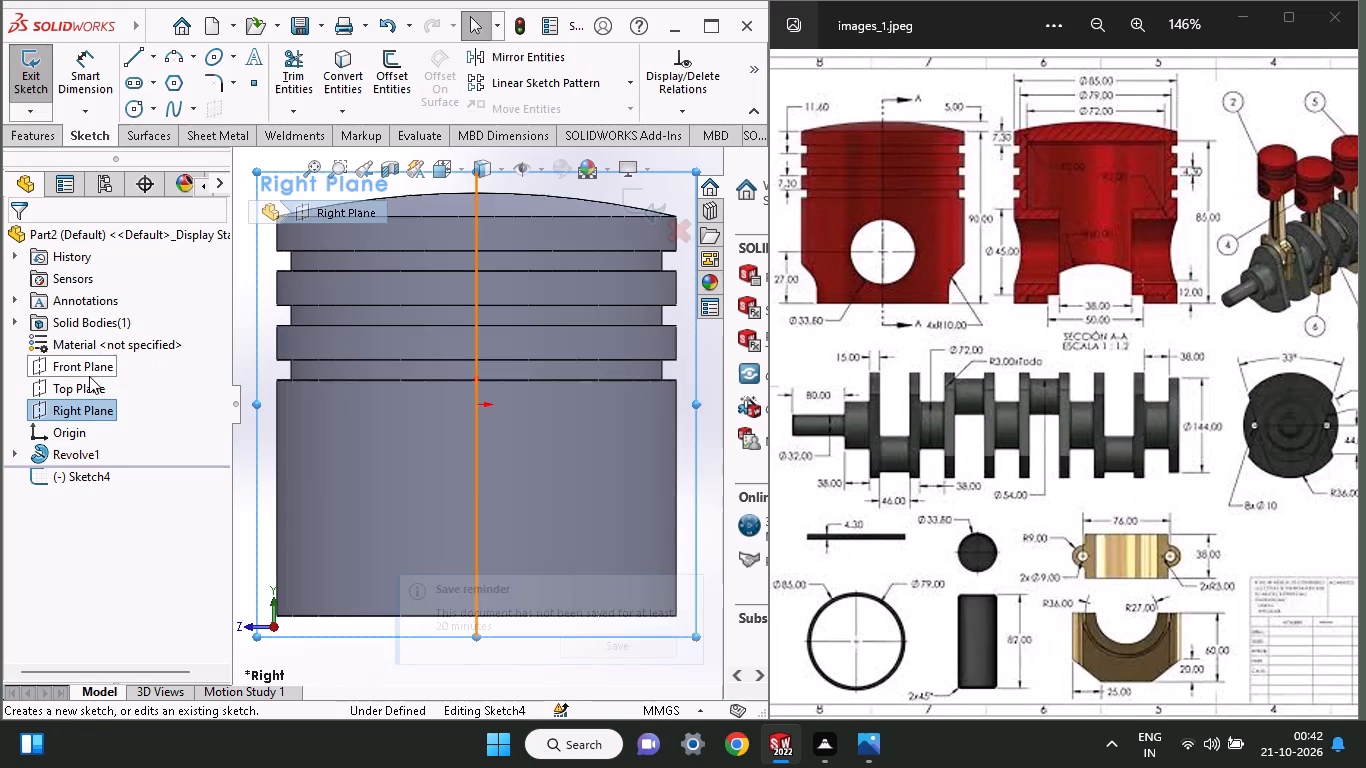
{"action": "left_click", "coordinate": [134, 99]}
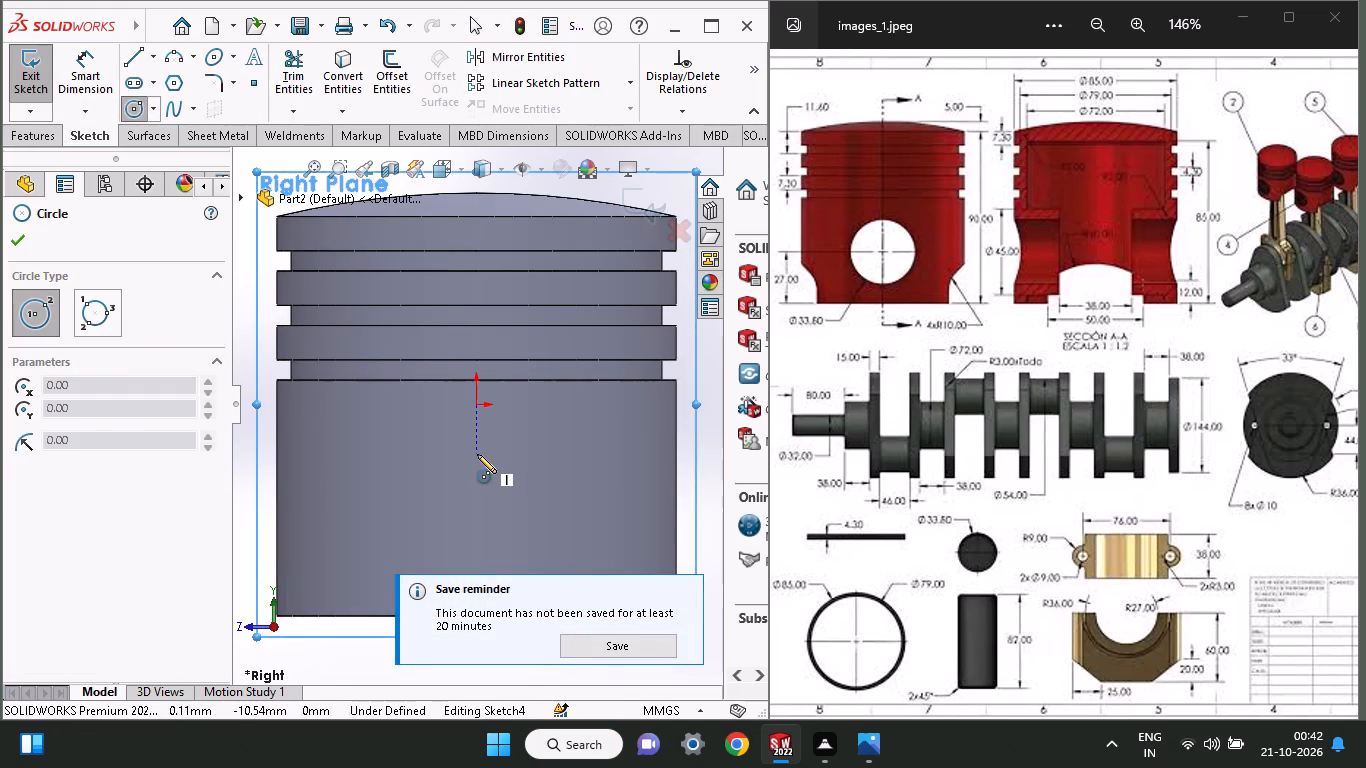
{"action": "left_click", "coordinate": [477, 454]}
{"action": "left_click", "coordinate": [509, 467]}
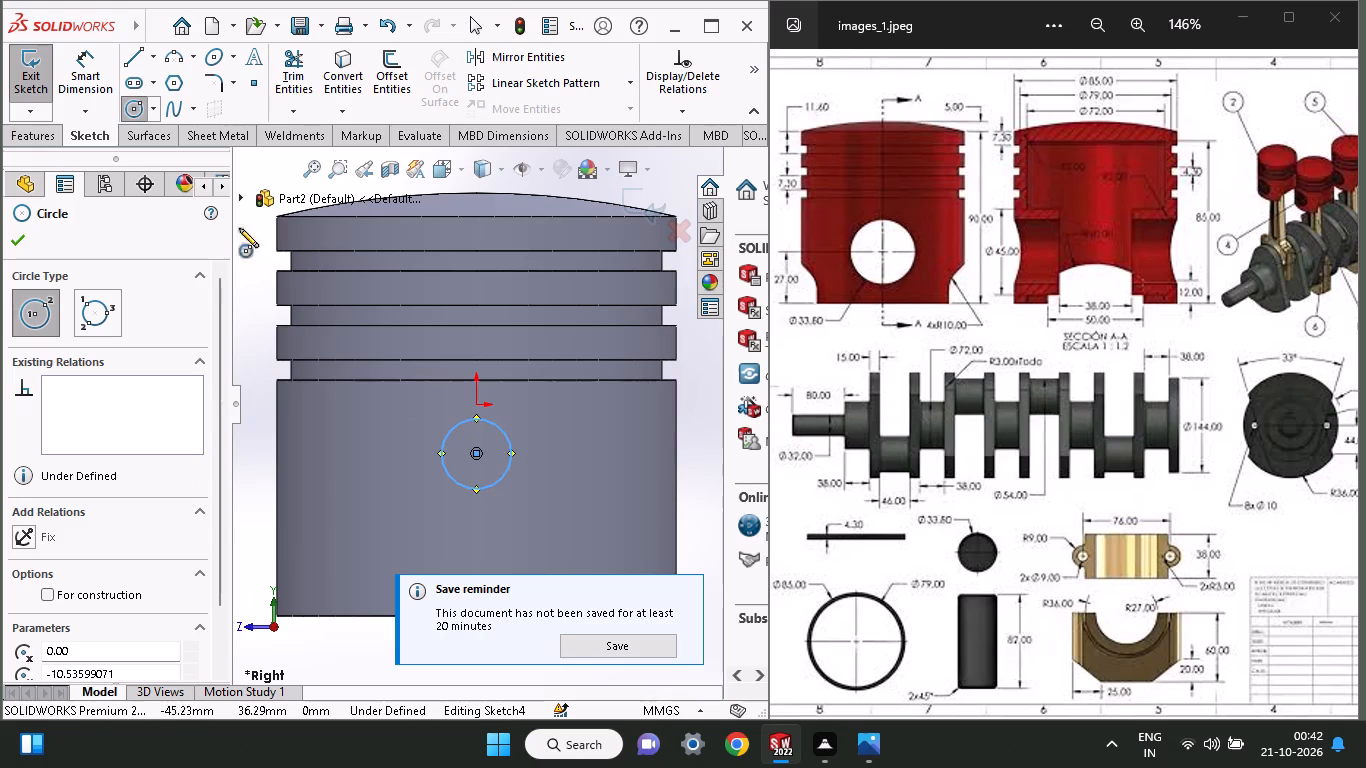
Dimension the circle's diameter as 33.60 mm.
{"action": "left_click", "coordinate": [89, 74]}
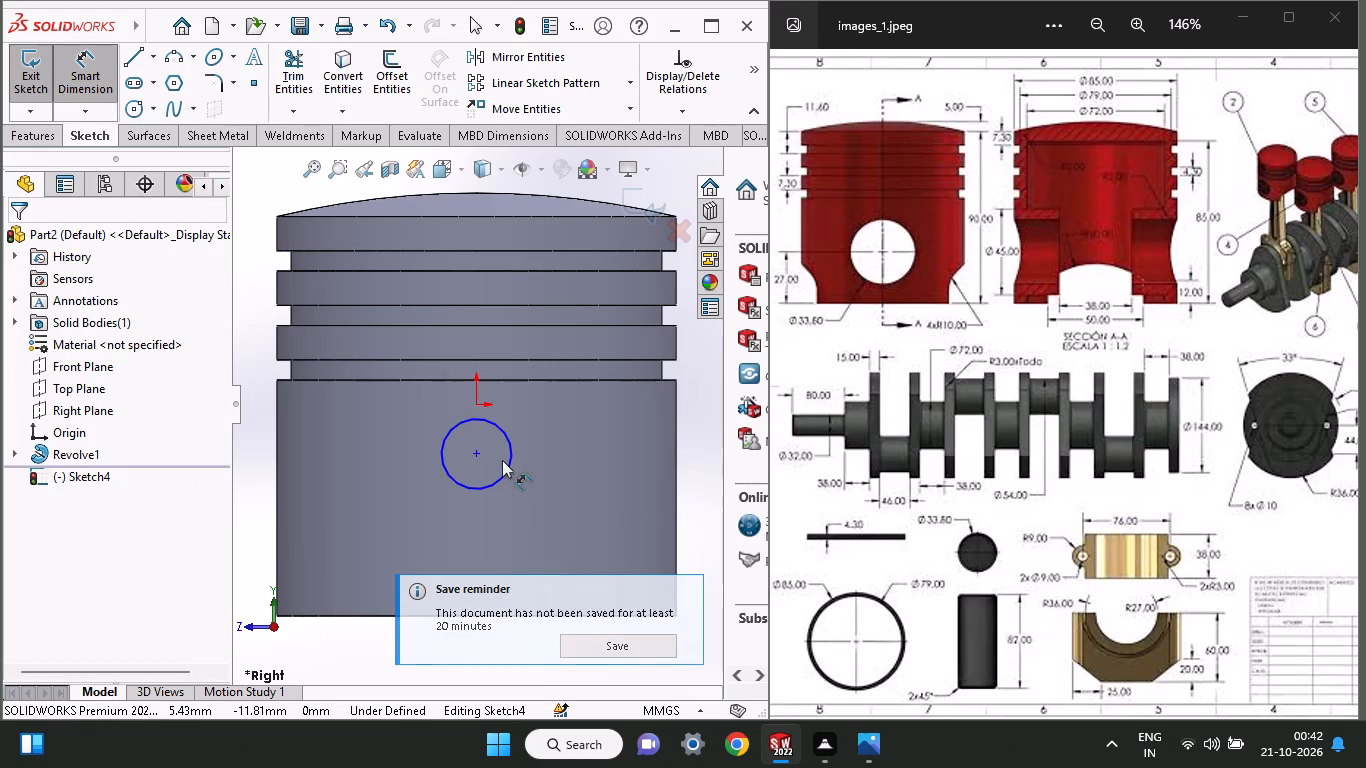
{"action": "left_click", "coordinate": [511, 468]}
{"action": "left_click", "coordinate": [585, 483]}
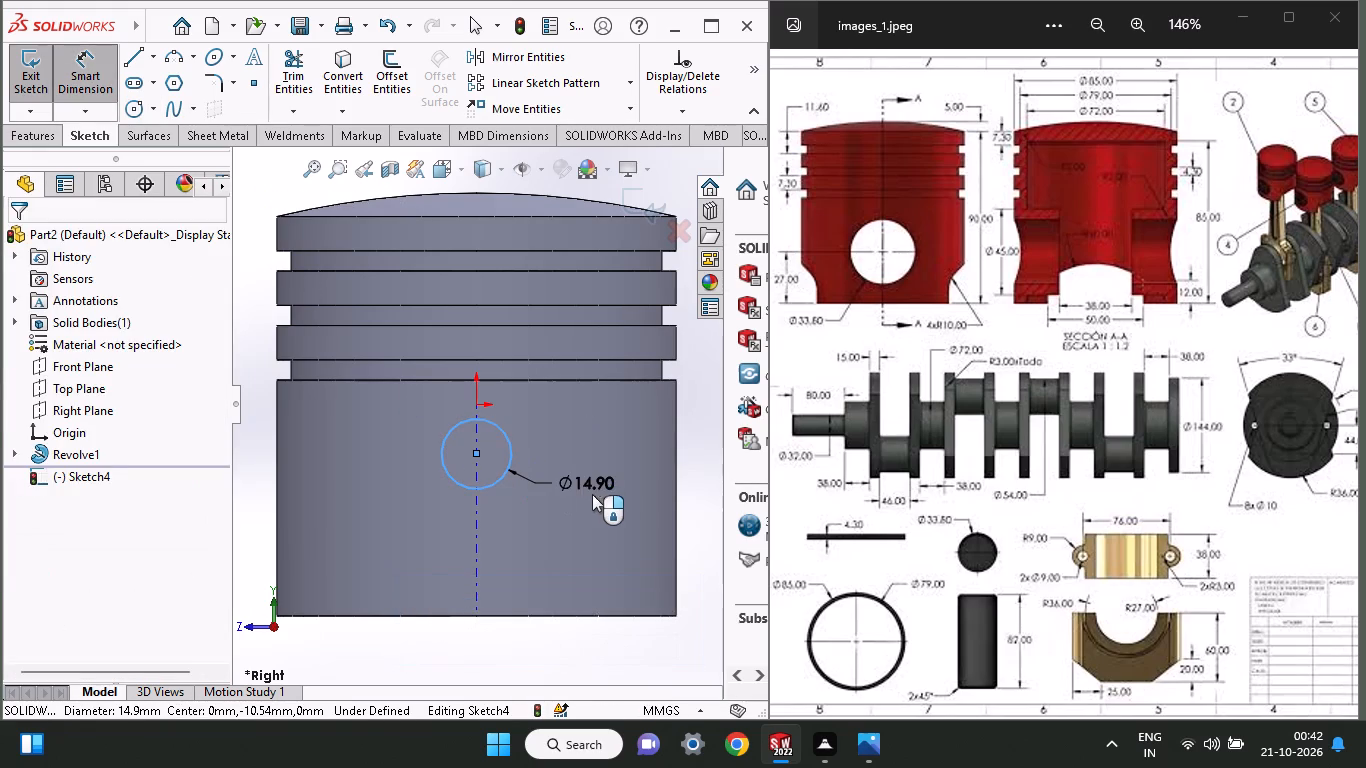
{"action": "type", "text": "33.60"}
{"action": "key", "text": "Return"}
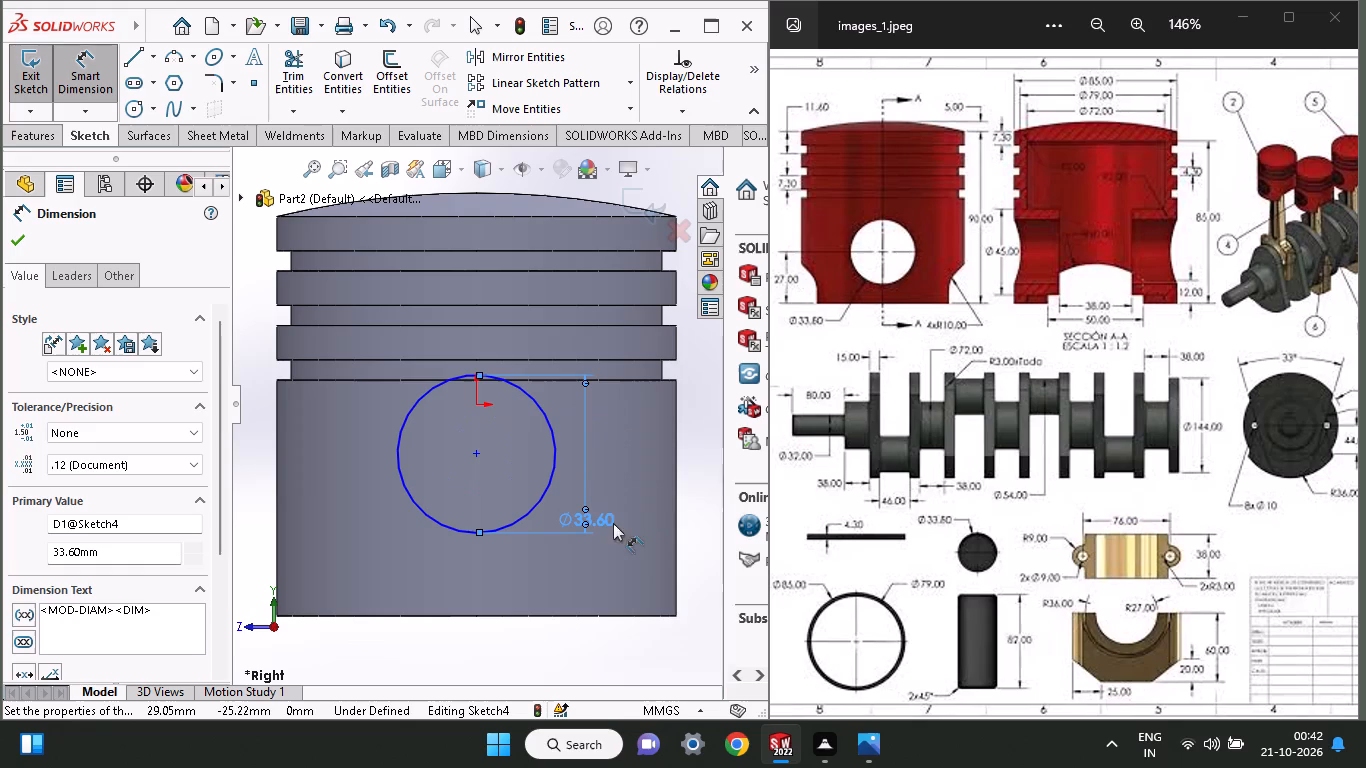
Dimension the circle's centre 27 mm above the piston's bottom edge.
{"action": "left_click", "coordinate": [474, 457]}
{"action": "left_click", "coordinate": [678, 617]}
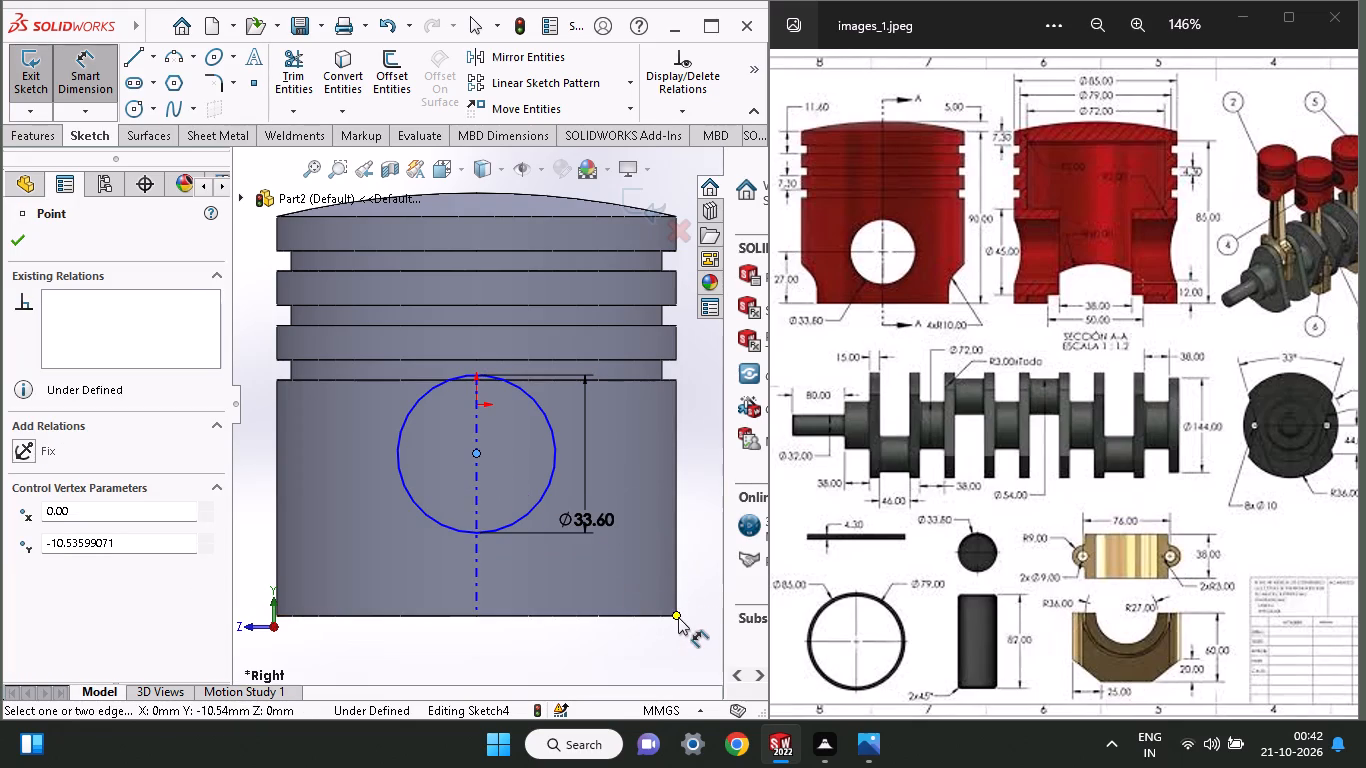
{"action": "left_click", "coordinate": [698, 531]}
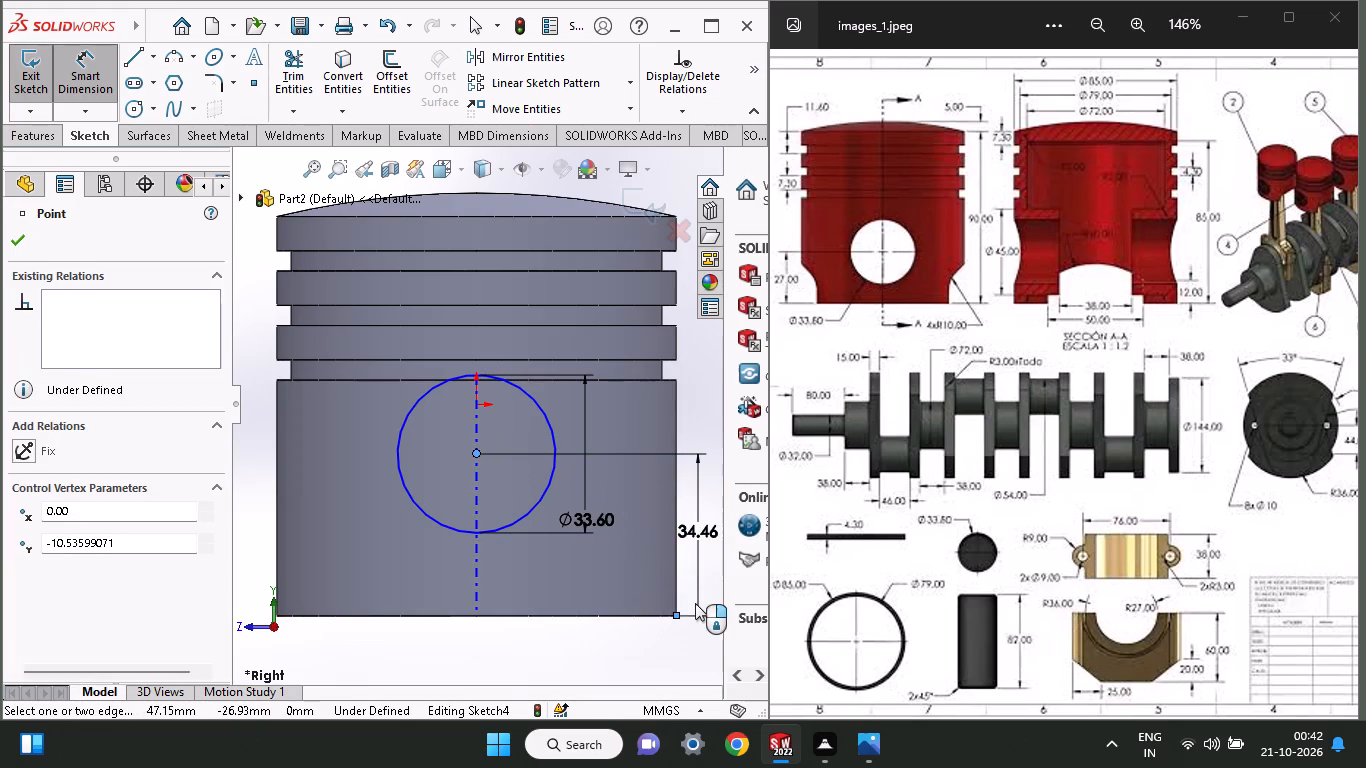
{"action": "type", "text": "27"}
{"action": "key", "text": "Return"}
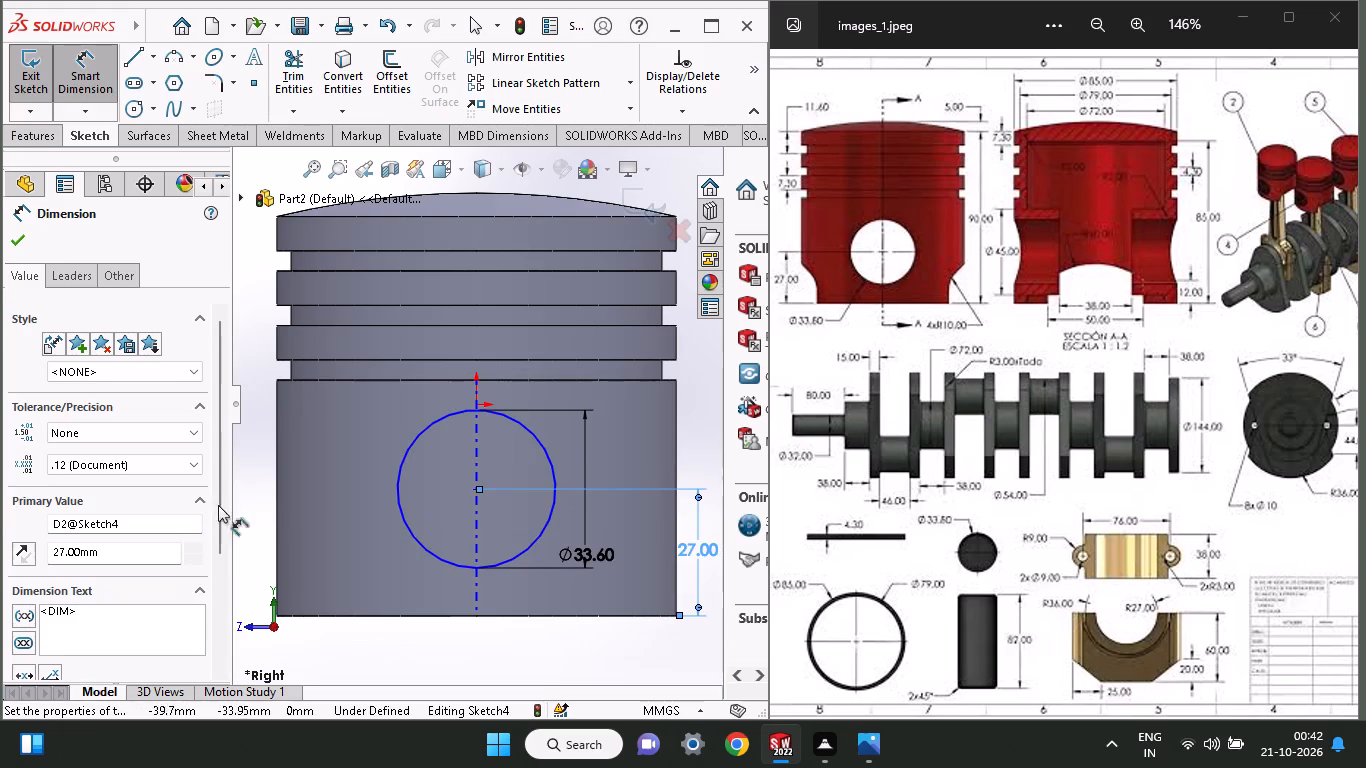
Cut-extrude the circle through the piston on both sides of the sketch plane, 51 mm deep in the first direction.
{"action": "left_click", "coordinate": [24, 143]}
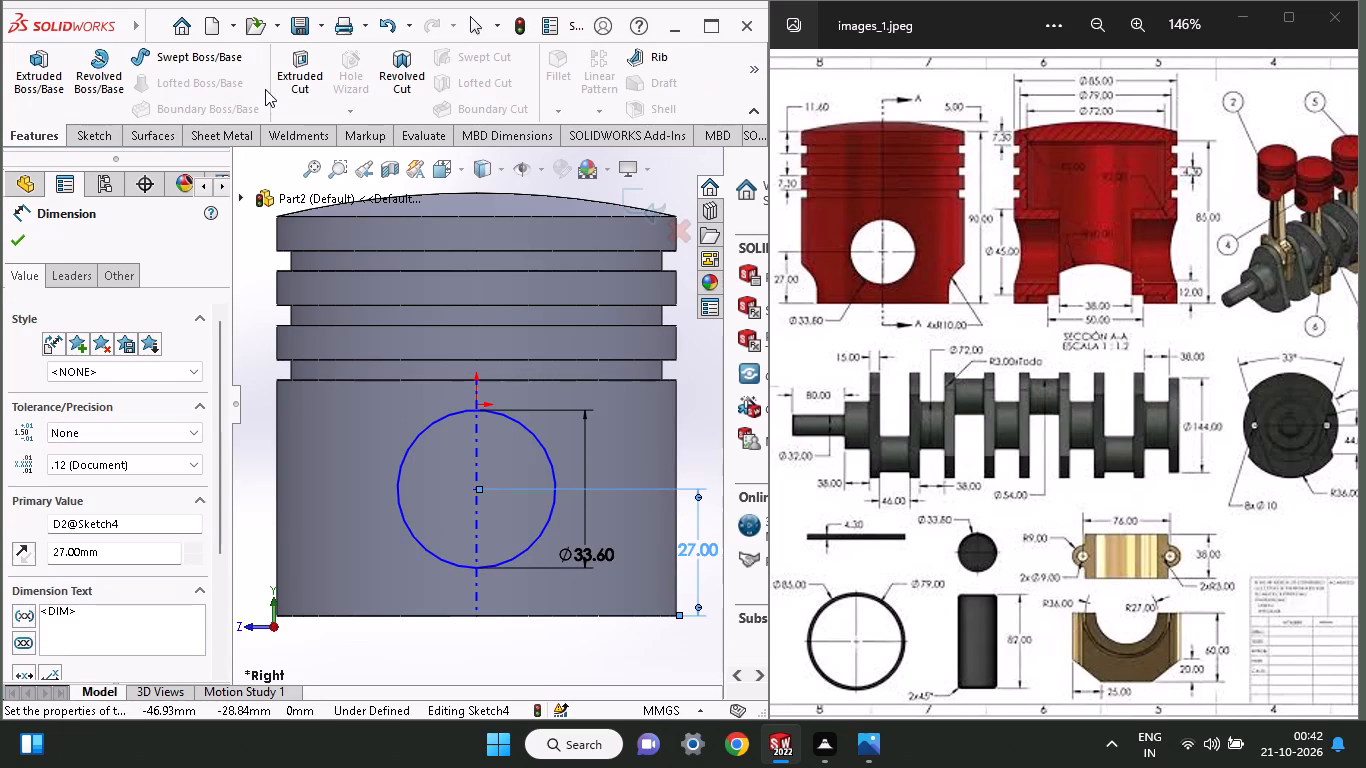
{"action": "left_click", "coordinate": [293, 85]}
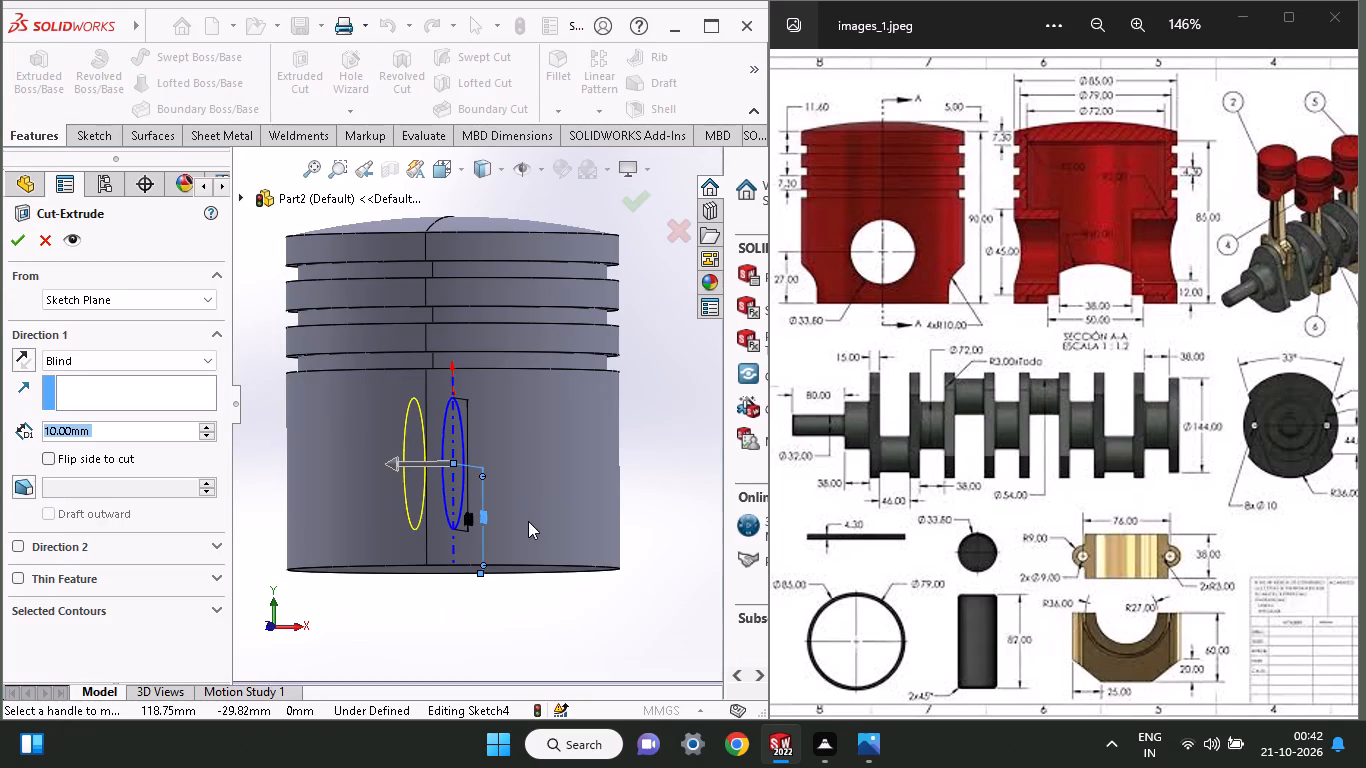
{"action": "left_click_drag", "start_coordinate": [394, 470], "coordinate": [257, 457]}
{"action": "left_click_drag", "start_coordinate": [520, 467], "coordinate": [733, 529]}
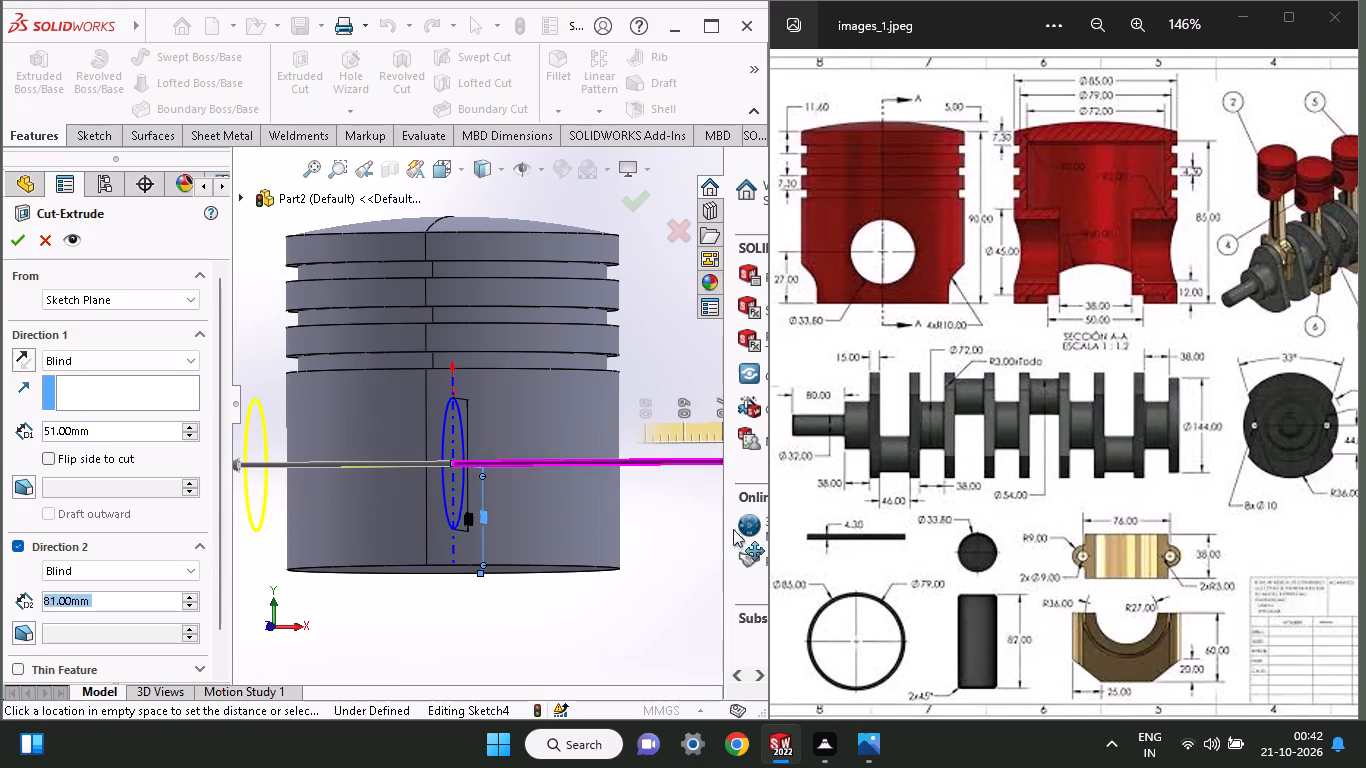
{"action": "left_click_drag", "start_coordinate": [733, 529], "coordinate": [669, 528]}
{"action": "left_click", "coordinate": [18, 248]}
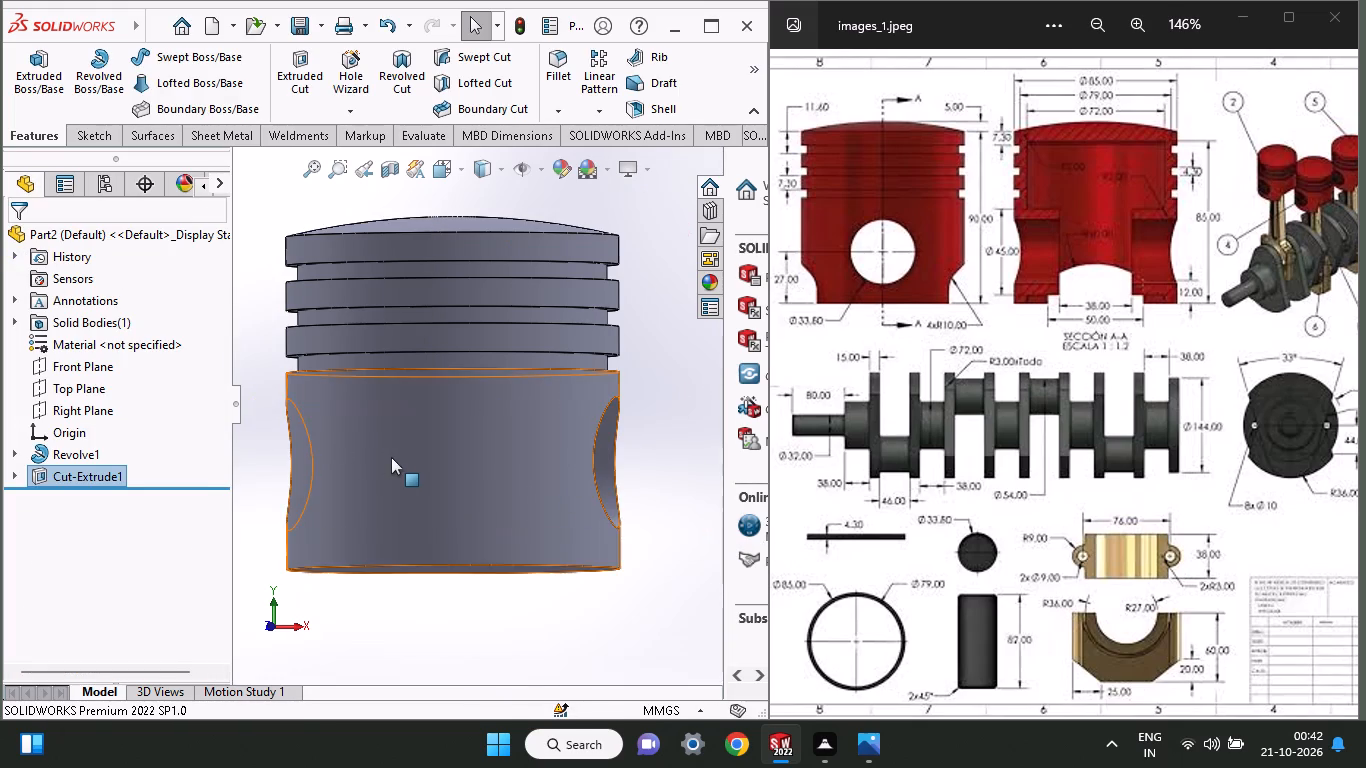
Start a new sketch on the Front Plane.
{"action": "middle_click_drag", "start_coordinate": [394, 457], "coordinate": [462, 474]}
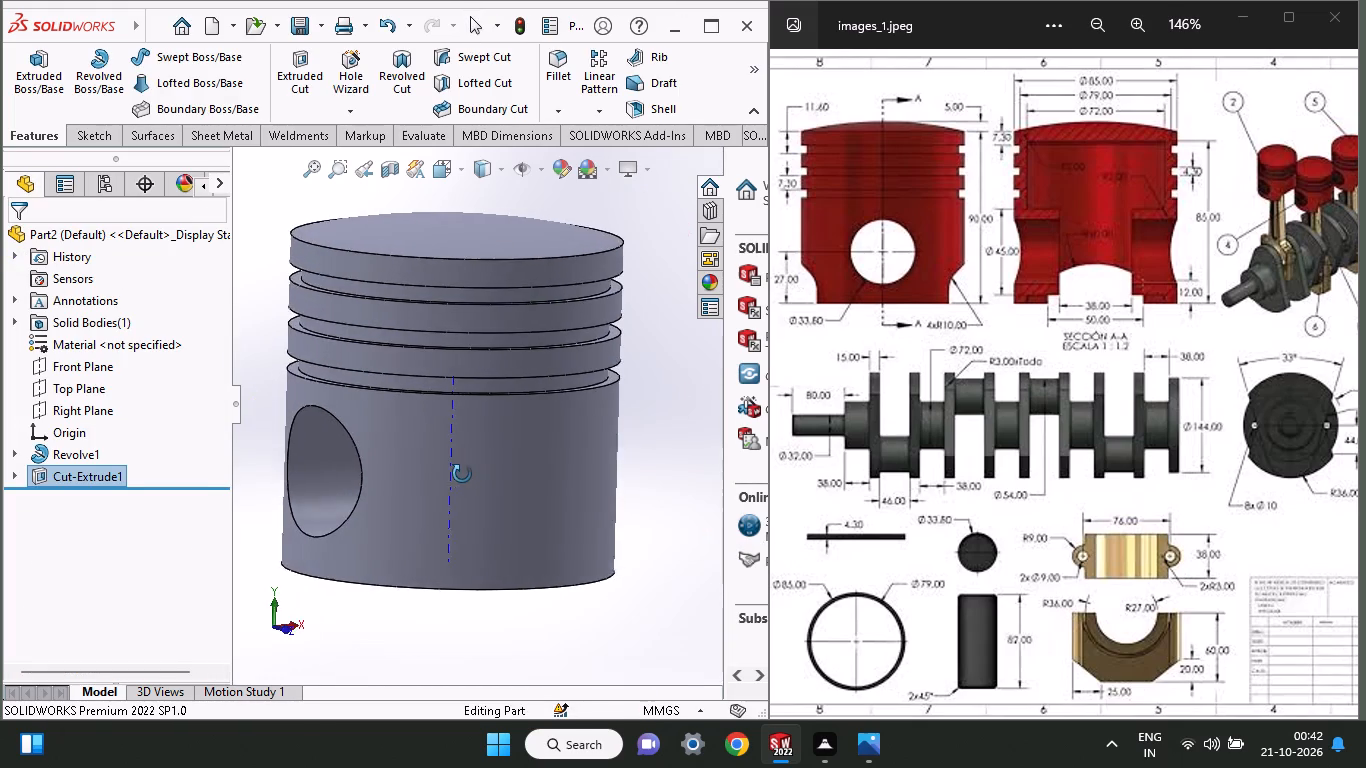
{"action": "middle_click_drag", "start_coordinate": [462, 474], "coordinate": [523, 458]}
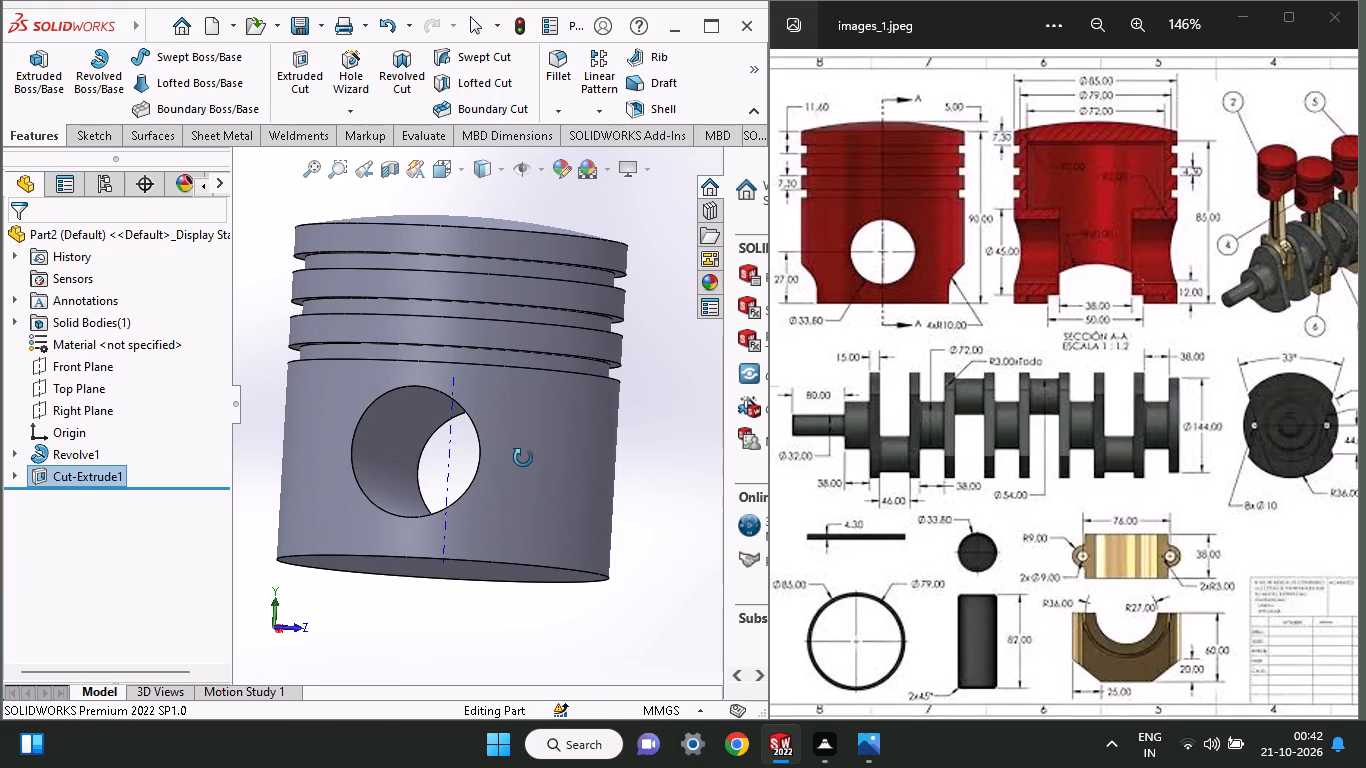
{"action": "middle_click_drag", "start_coordinate": [523, 458], "coordinate": [546, 454]}
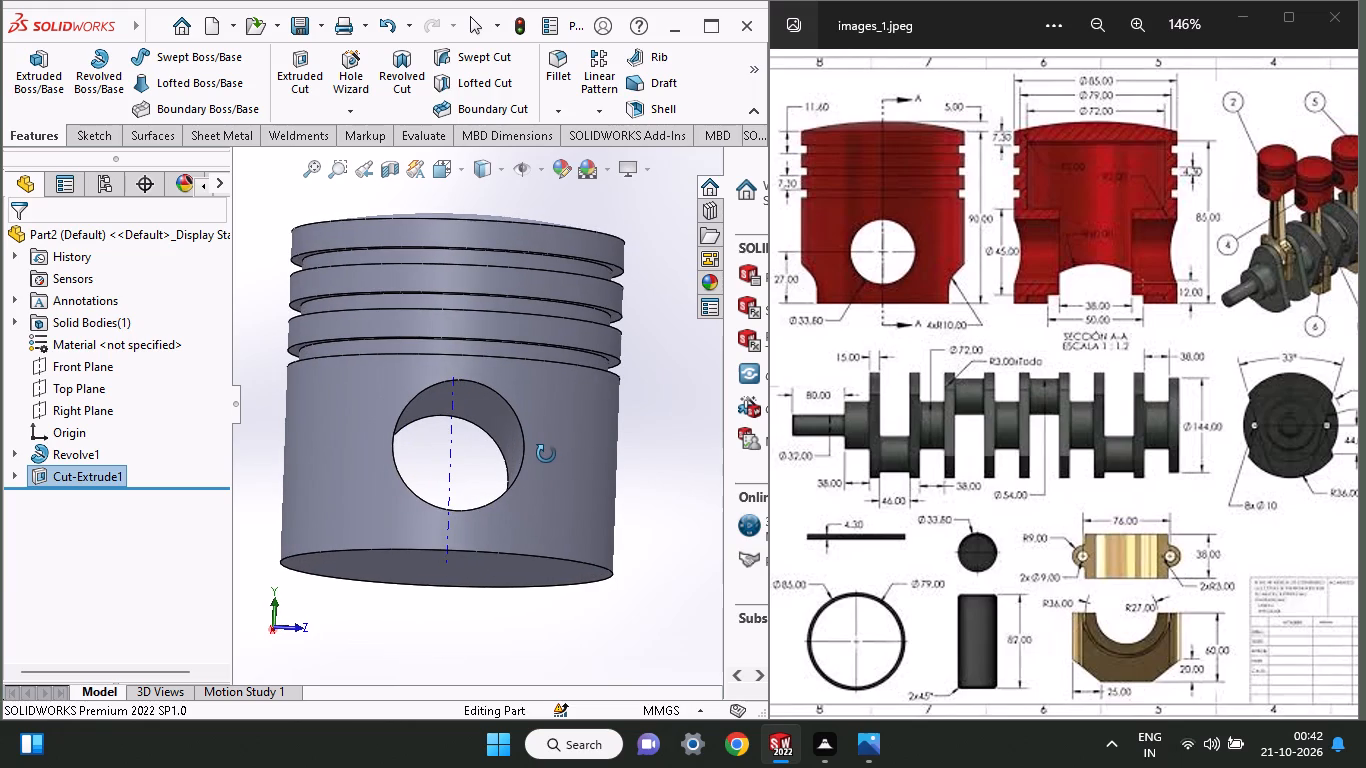
{"action": "middle_click_drag", "start_coordinate": [546, 454], "coordinate": [407, 438]}
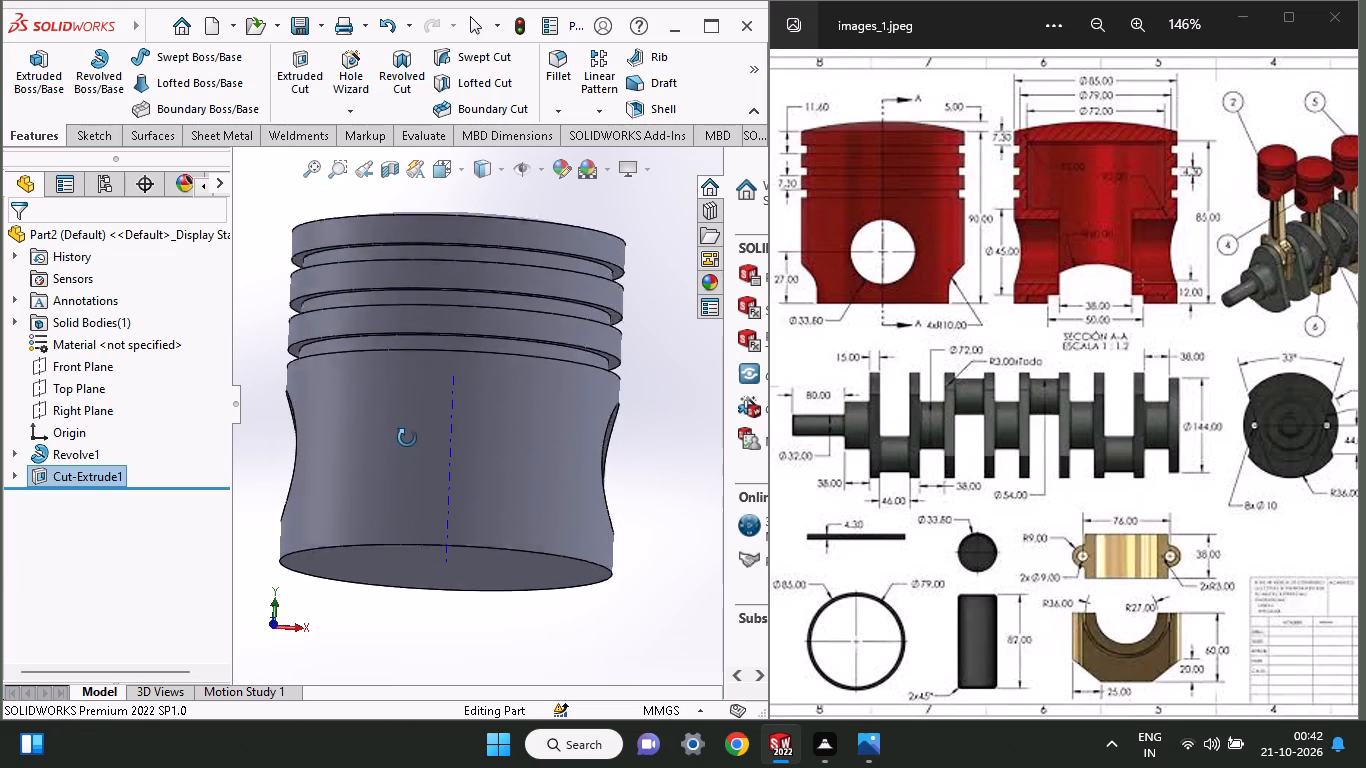
{"action": "middle_click_drag", "start_coordinate": [407, 438], "coordinate": [418, 454]}
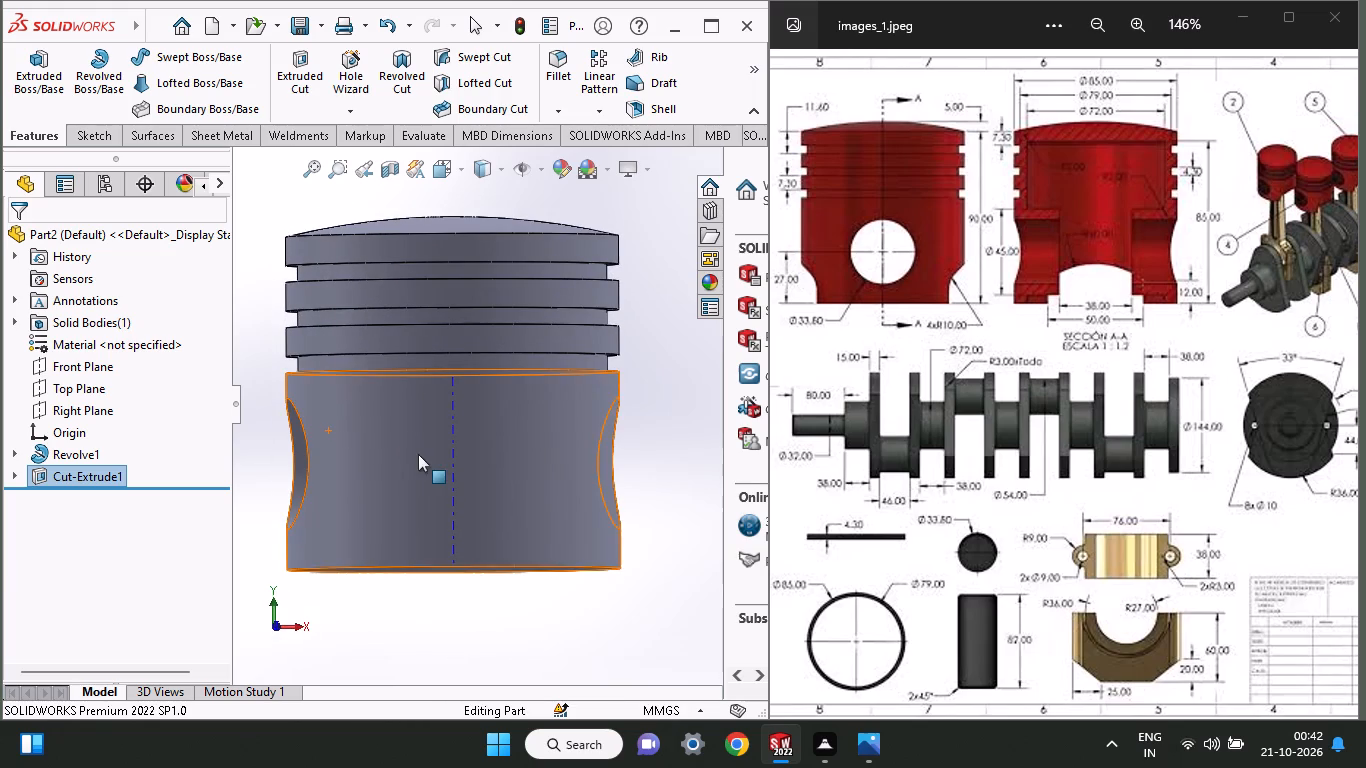
{"action": "left_click", "coordinate": [67, 375]}
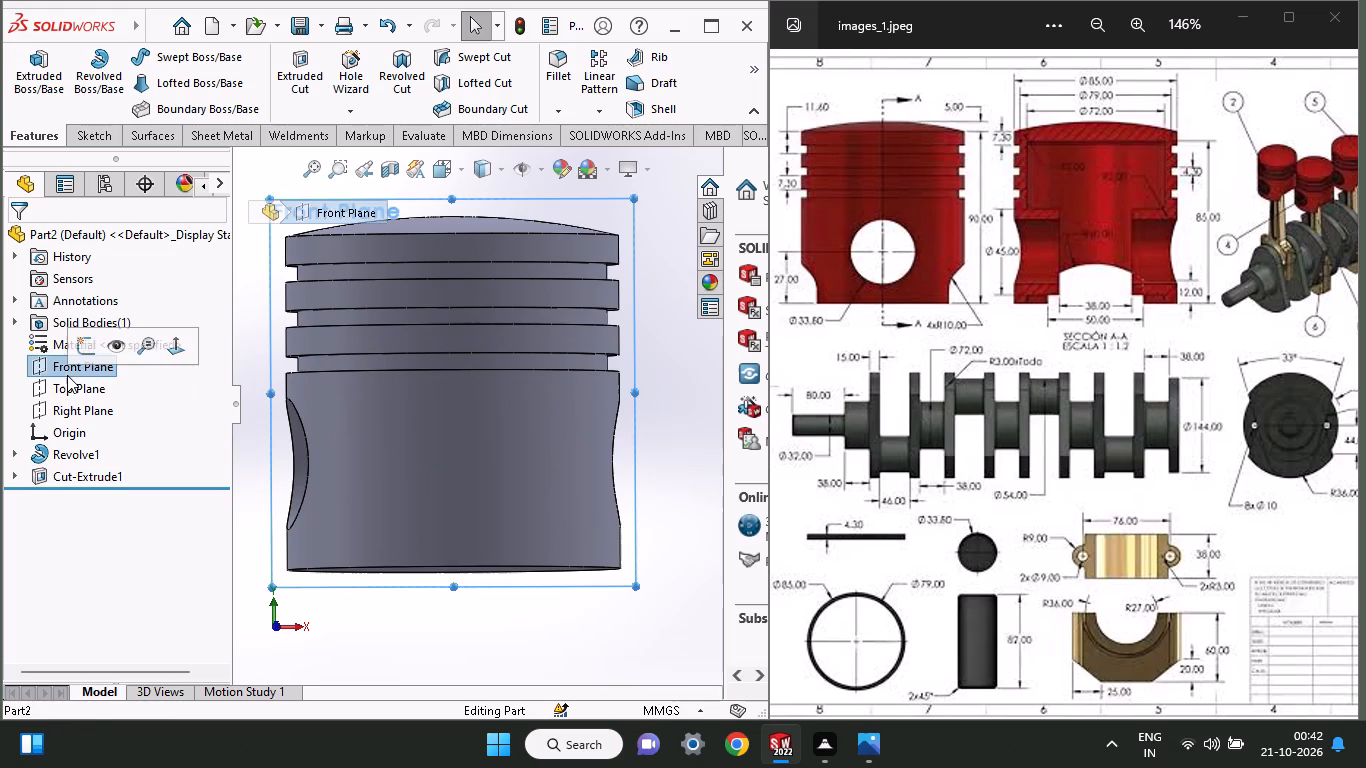
{"action": "left_click", "coordinate": [84, 346]}
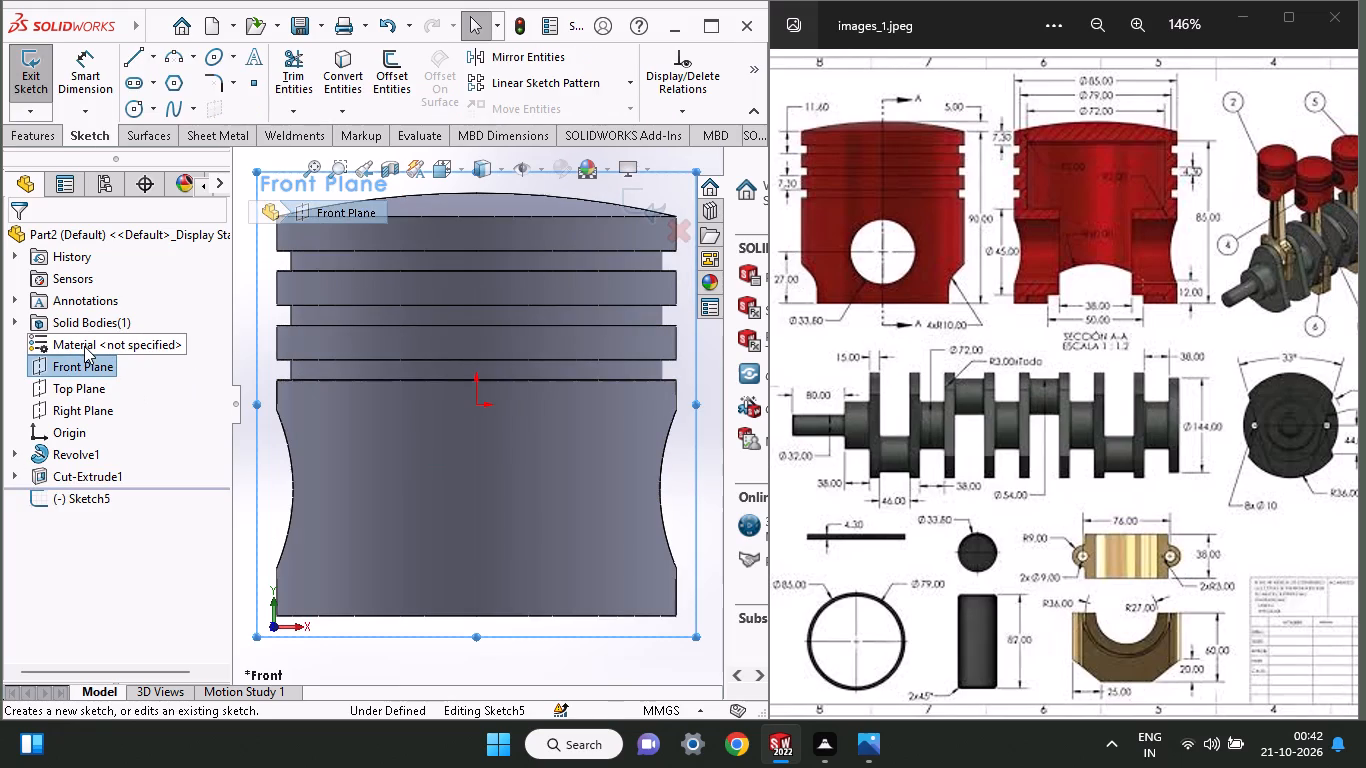
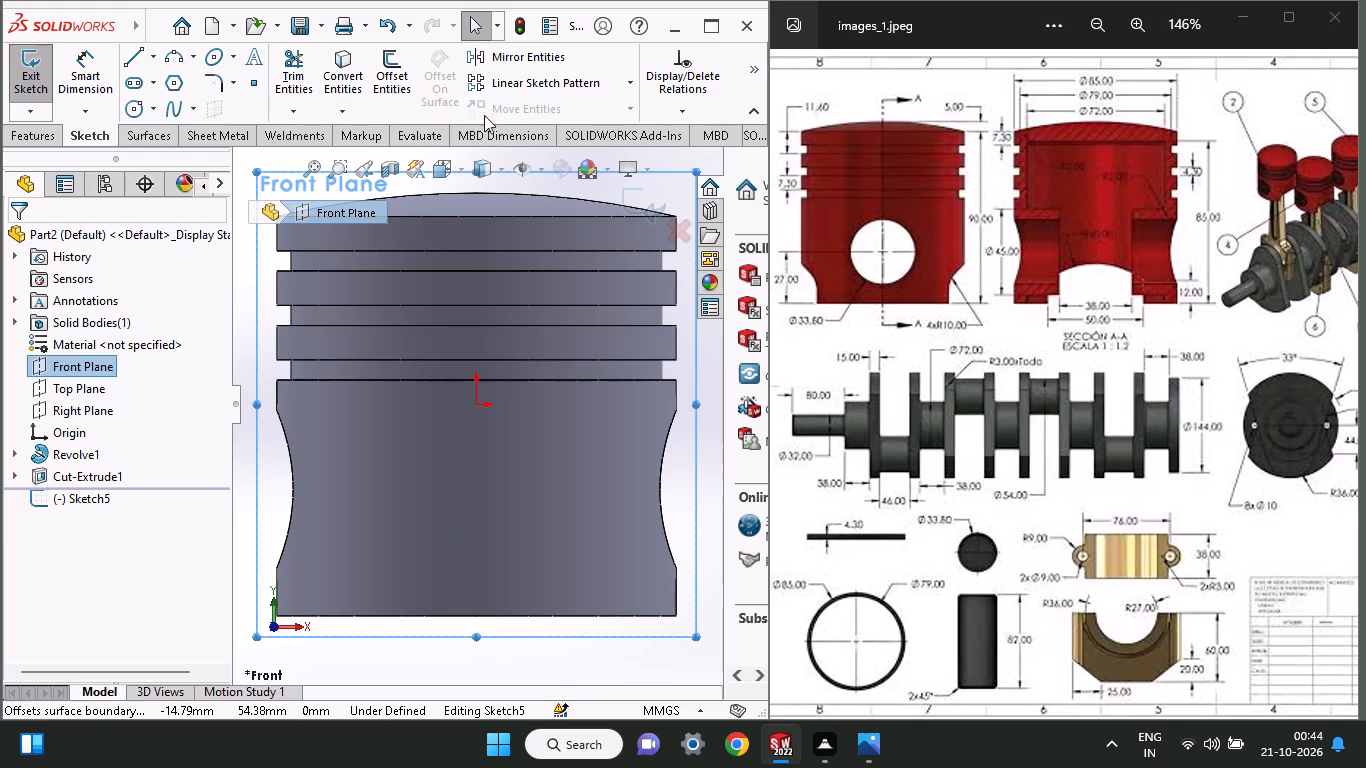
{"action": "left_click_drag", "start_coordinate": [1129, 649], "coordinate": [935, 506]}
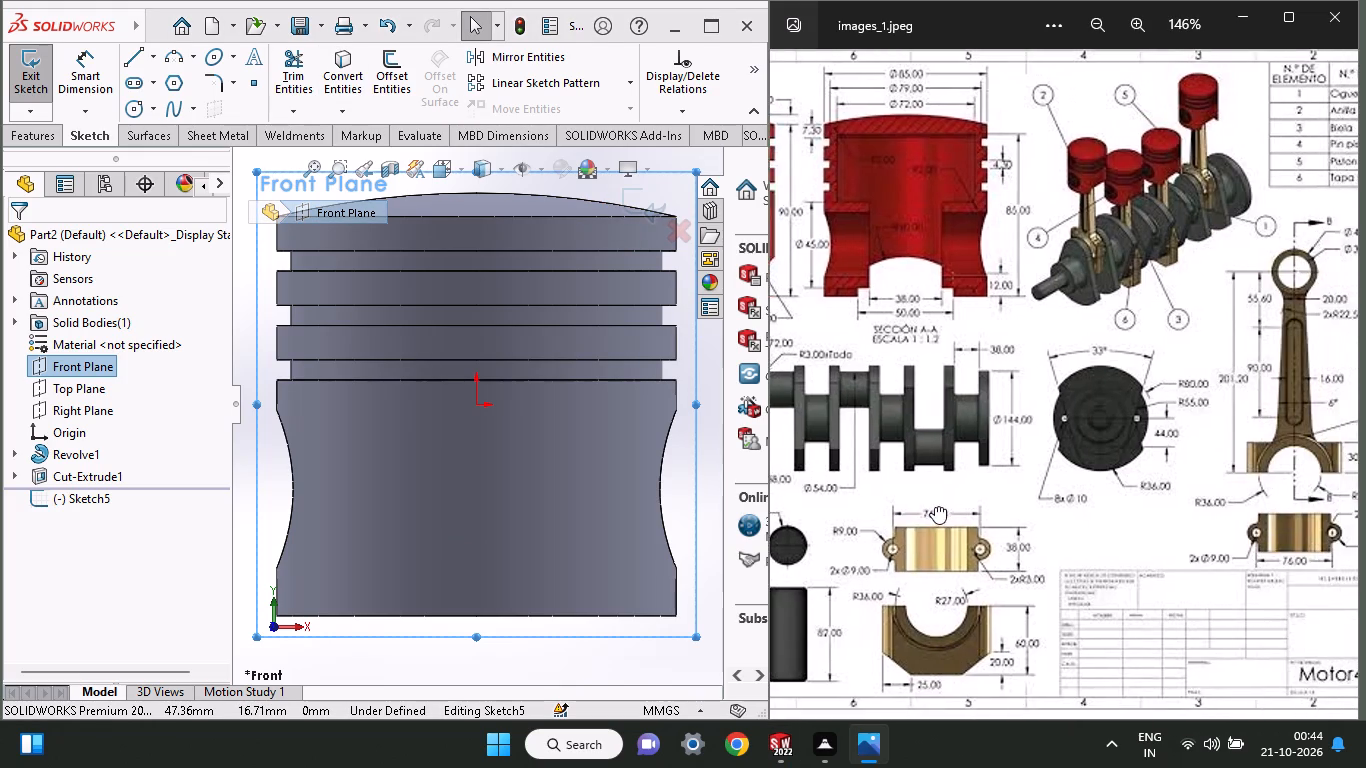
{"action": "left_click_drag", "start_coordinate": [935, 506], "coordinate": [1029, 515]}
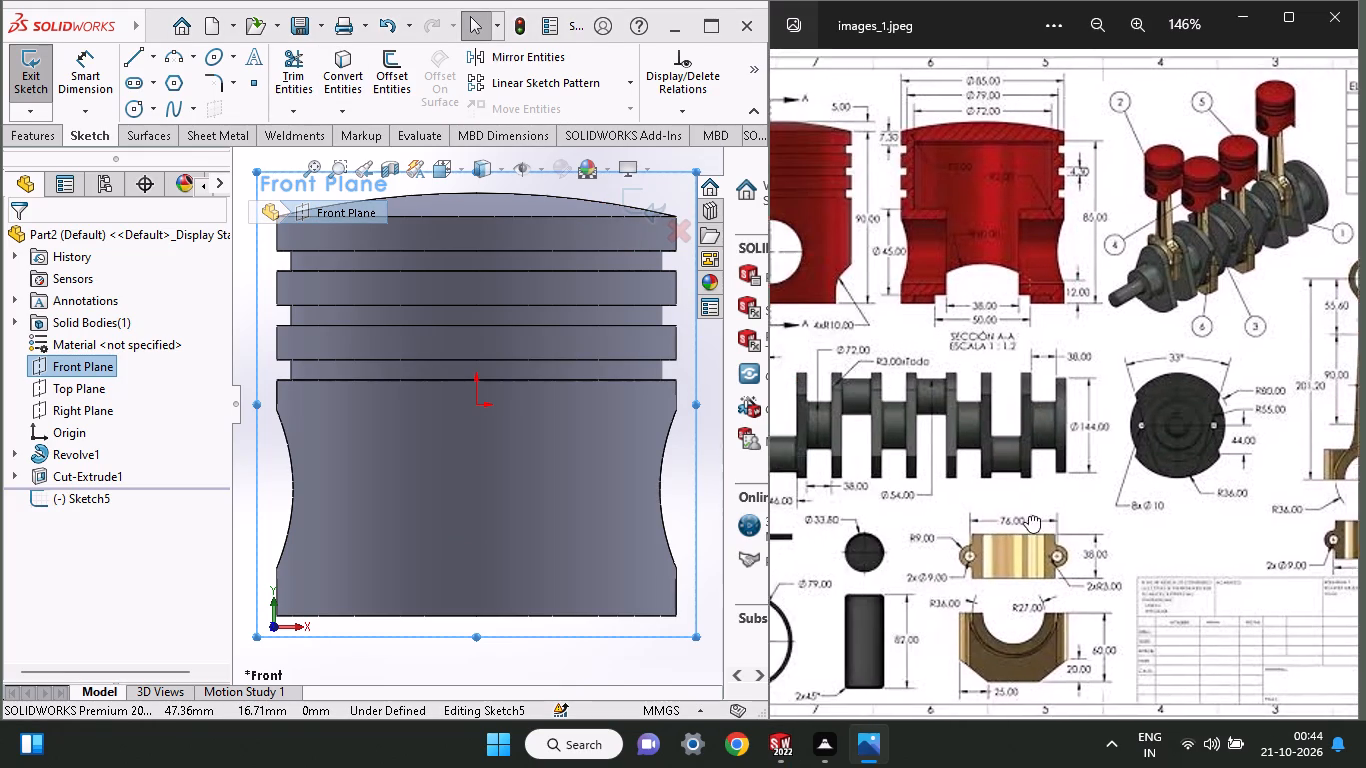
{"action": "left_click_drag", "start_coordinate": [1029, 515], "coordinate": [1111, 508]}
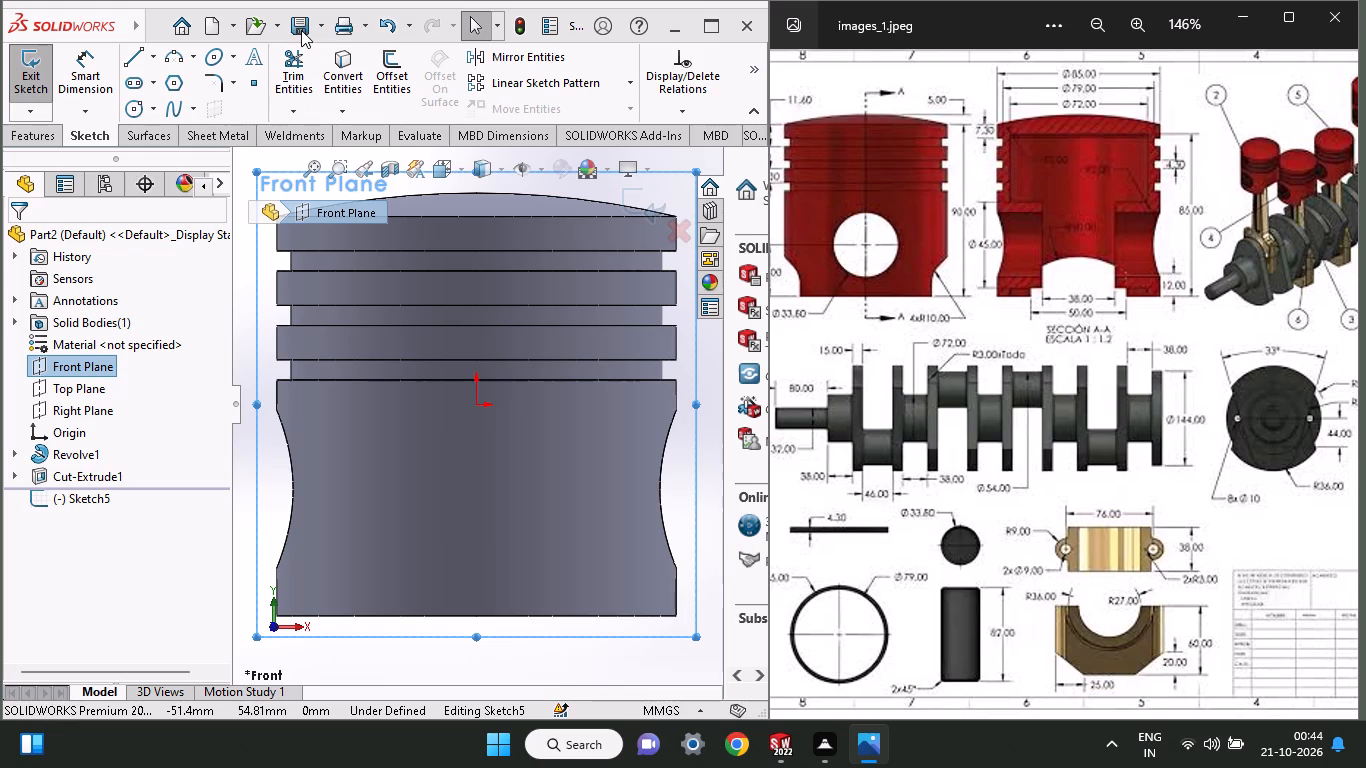
Save the piston part in Documents as "4 piston motor -1", rebuilding the document with the save.
{"action": "left_click", "coordinate": [313, 23]}
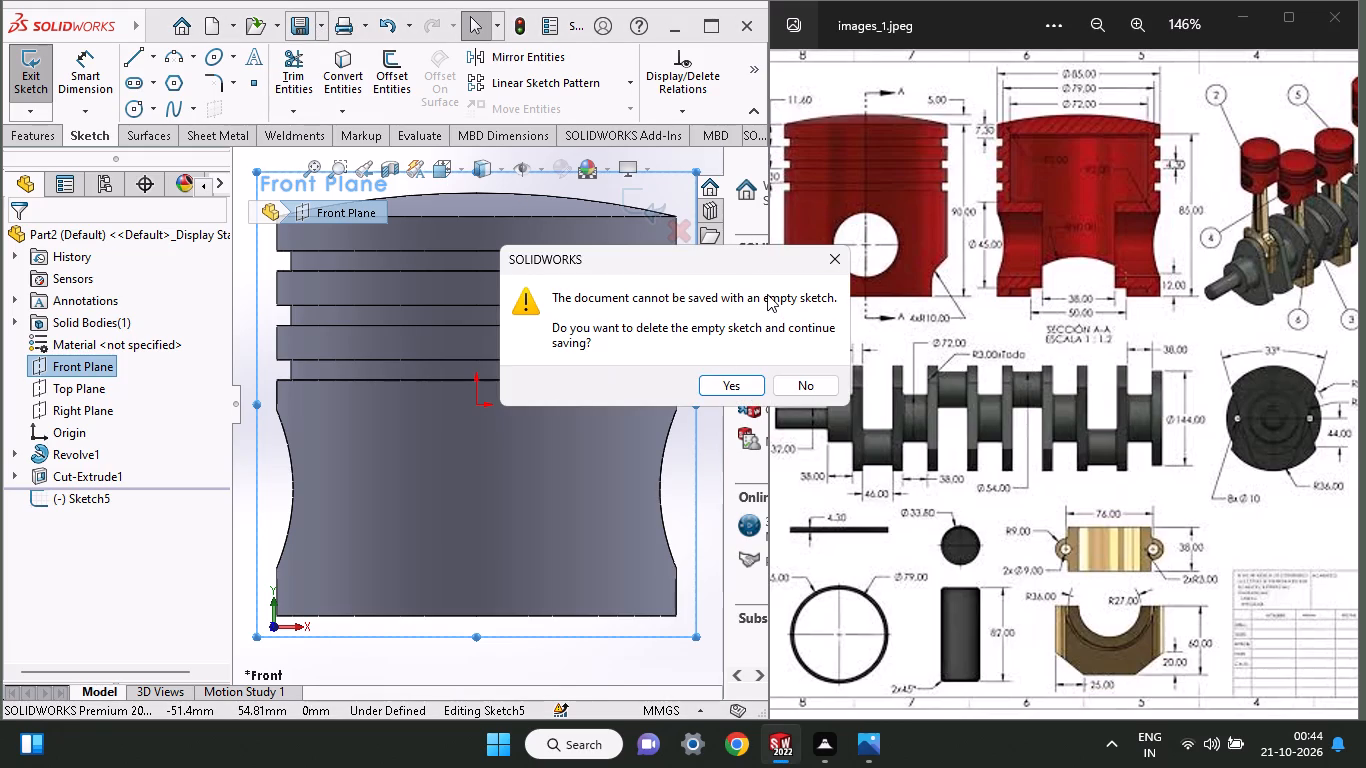
{"action": "left_click", "coordinate": [830, 258]}
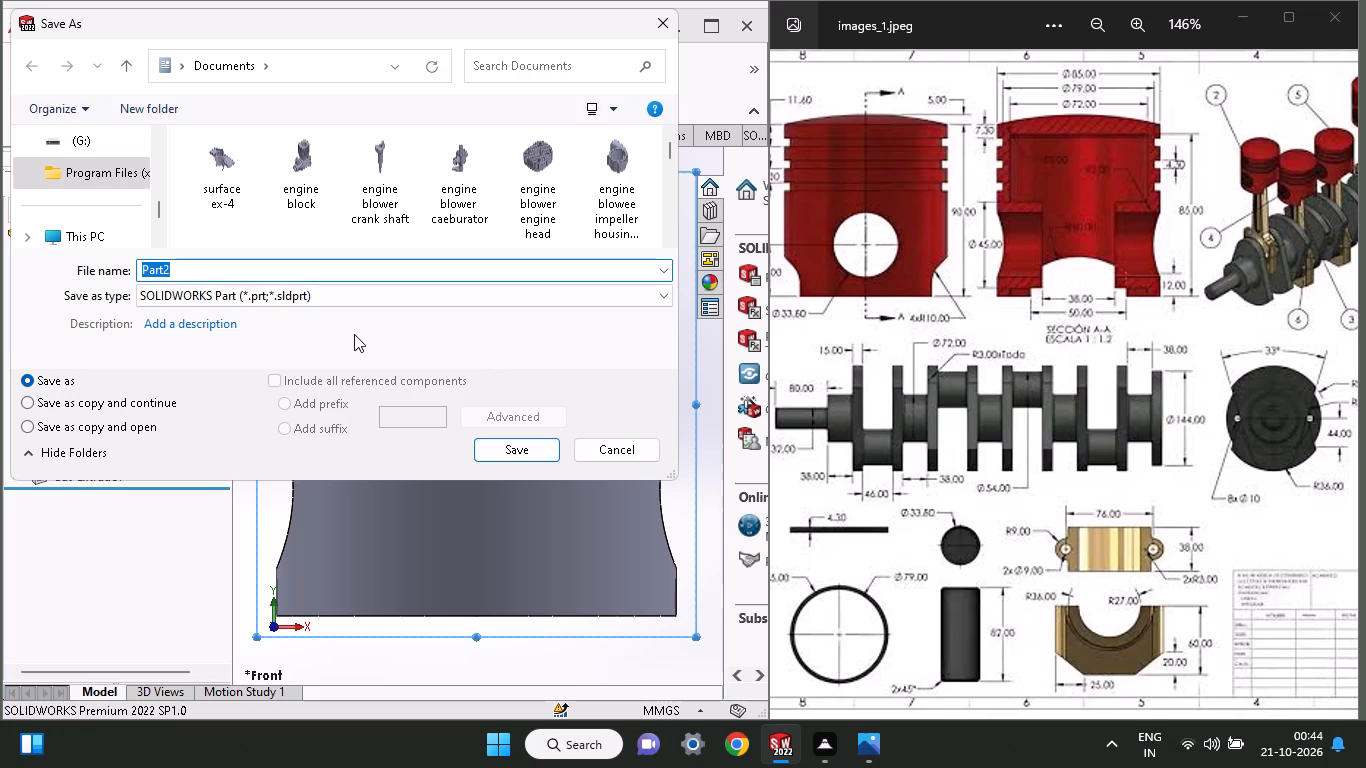
{"action": "key", "text": "BackSpace"}
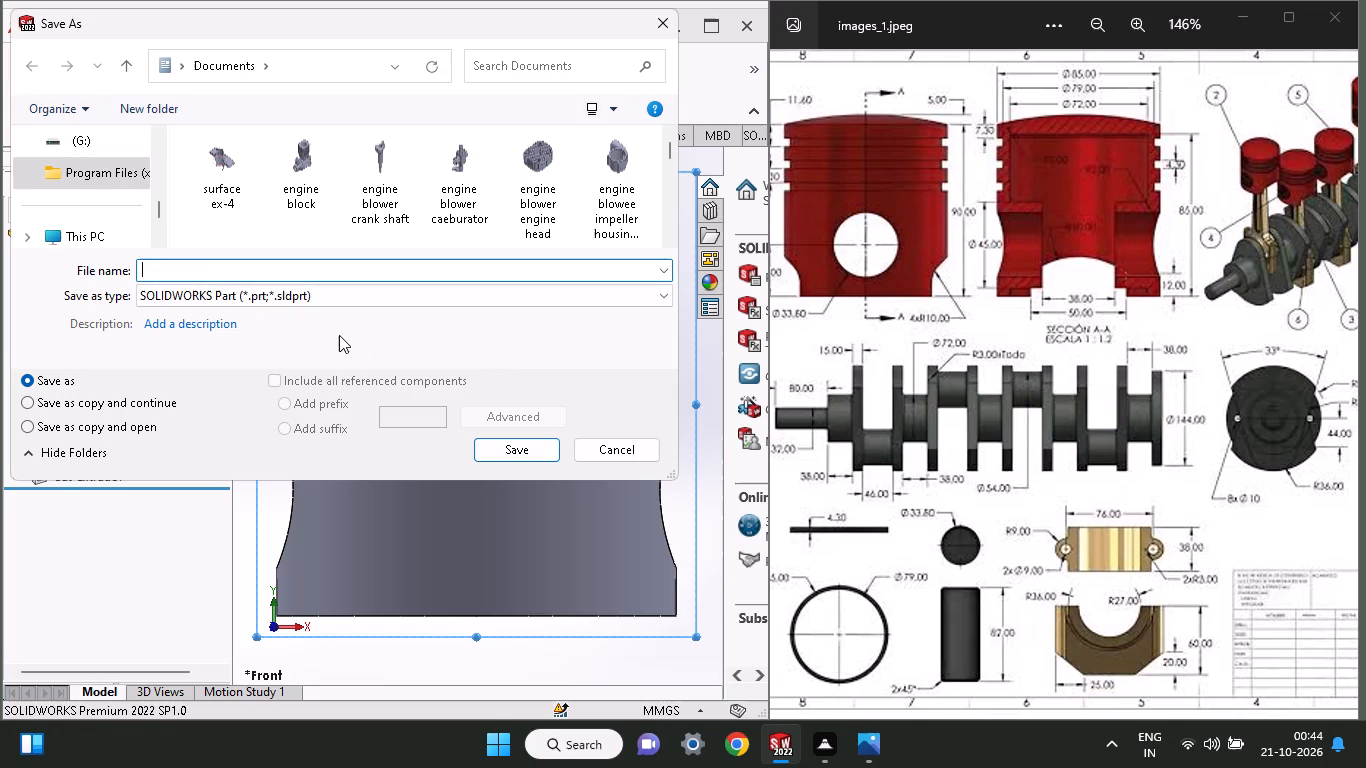
{"action": "key", "text": "4"}
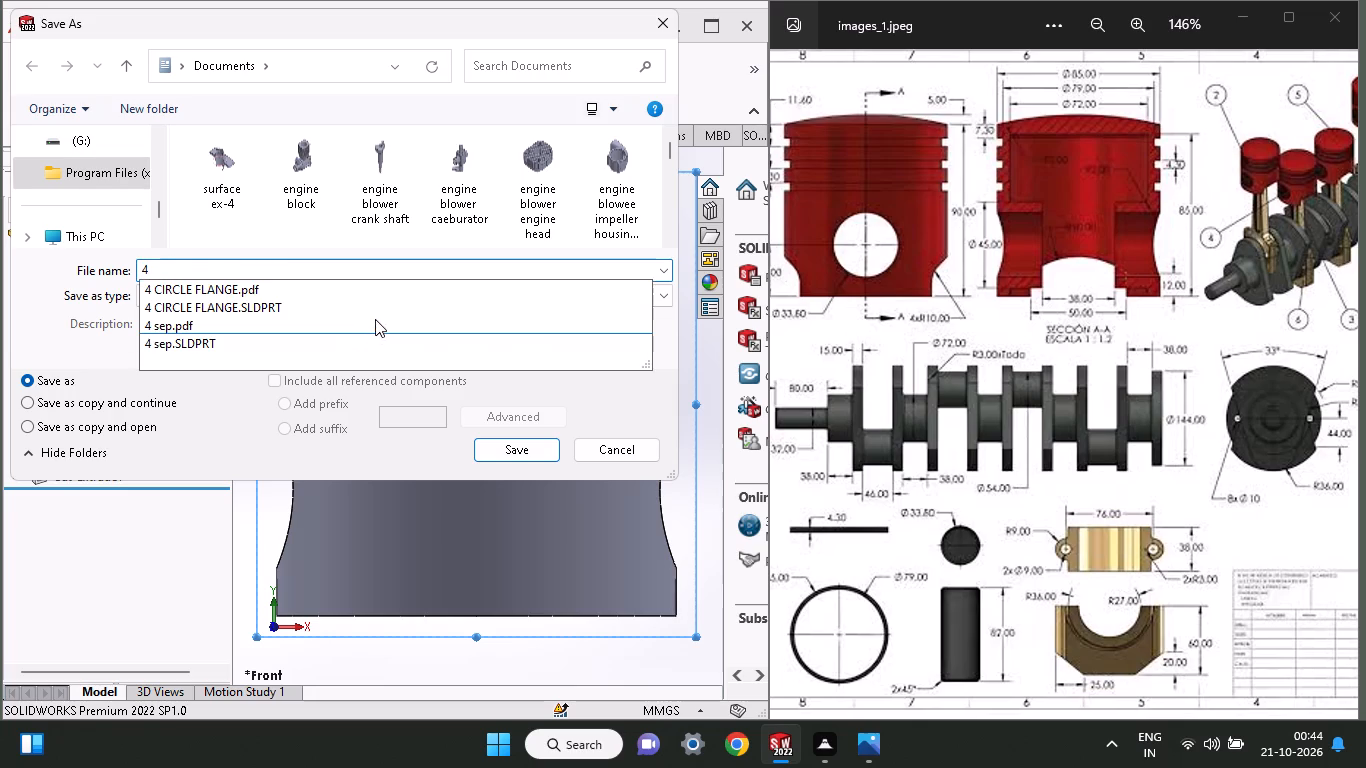
{"action": "type", "text": "piston motor"}
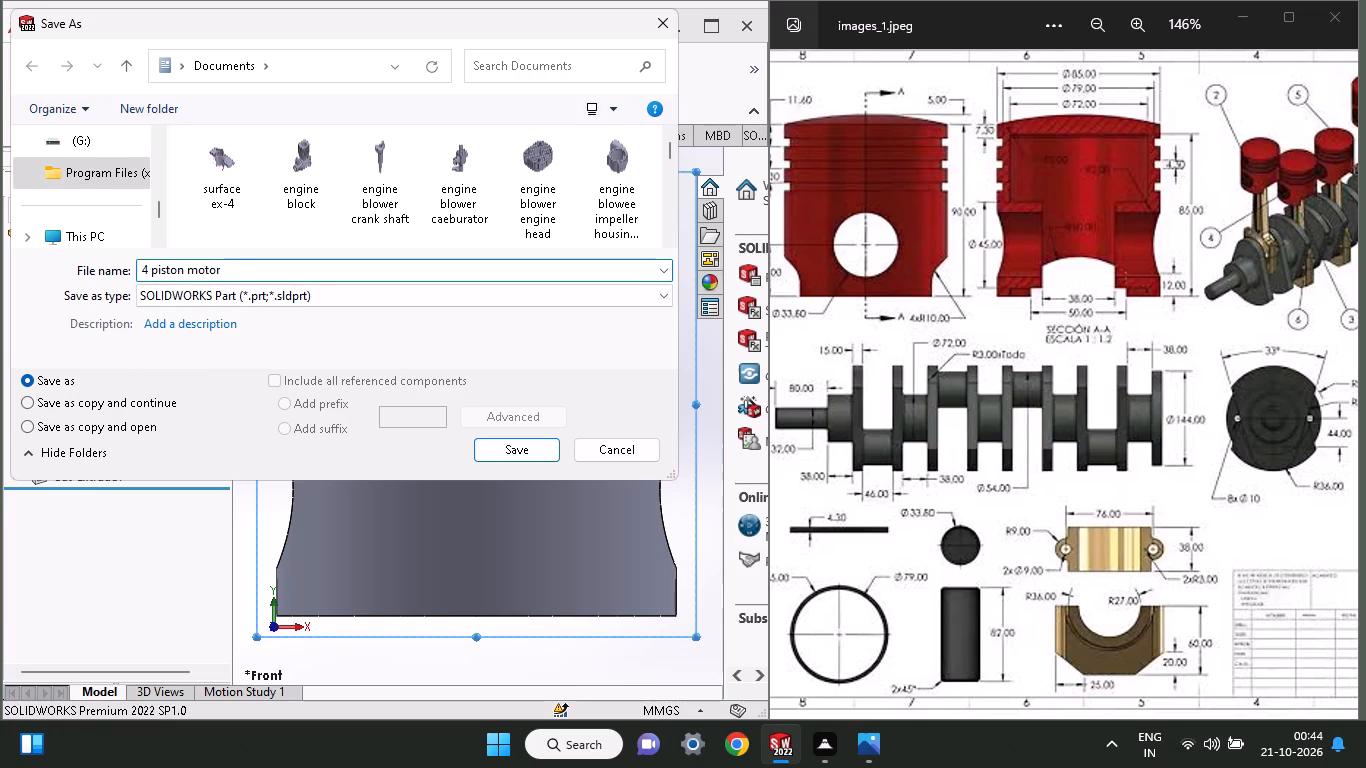
{"action": "key", "text": "space"}
{"action": "type", "text": "-1"}
{"action": "left_click", "coordinate": [506, 444]}
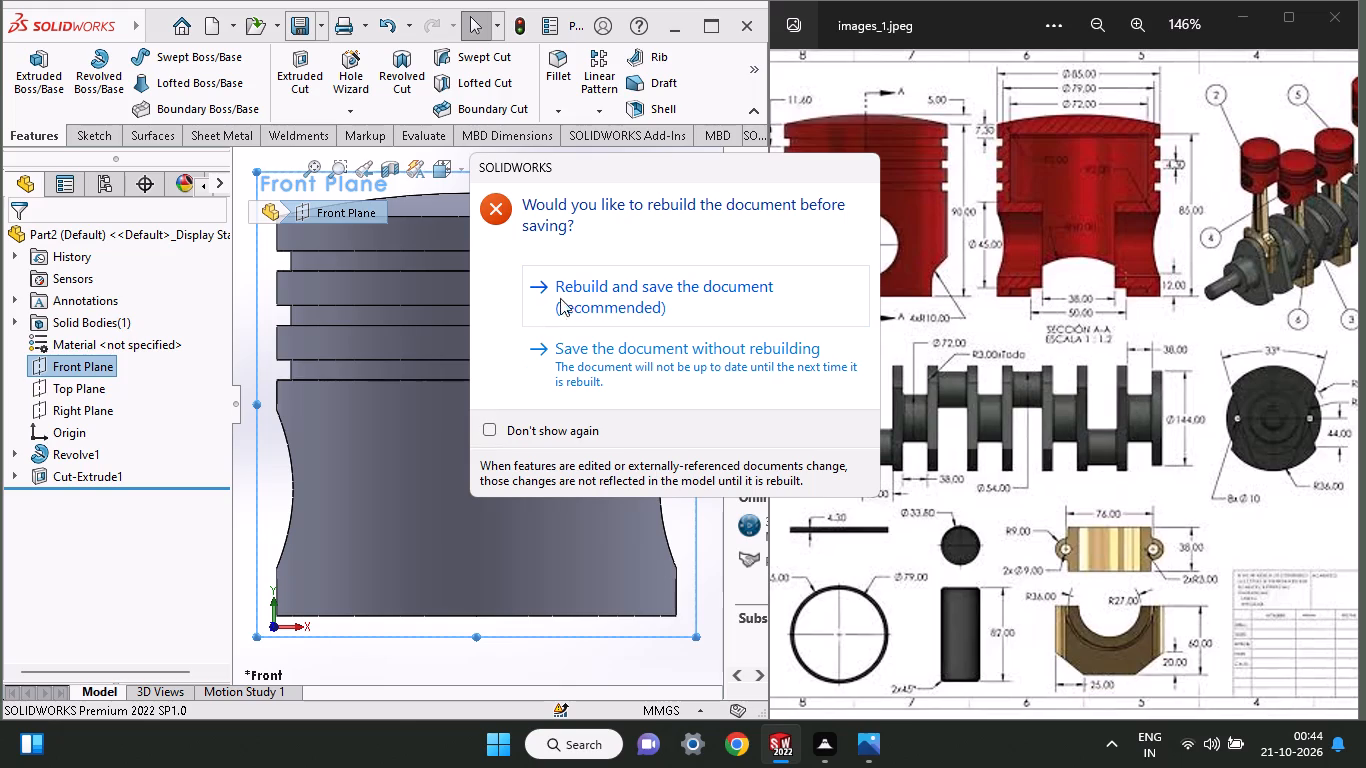
{"action": "left_click", "coordinate": [584, 317]}
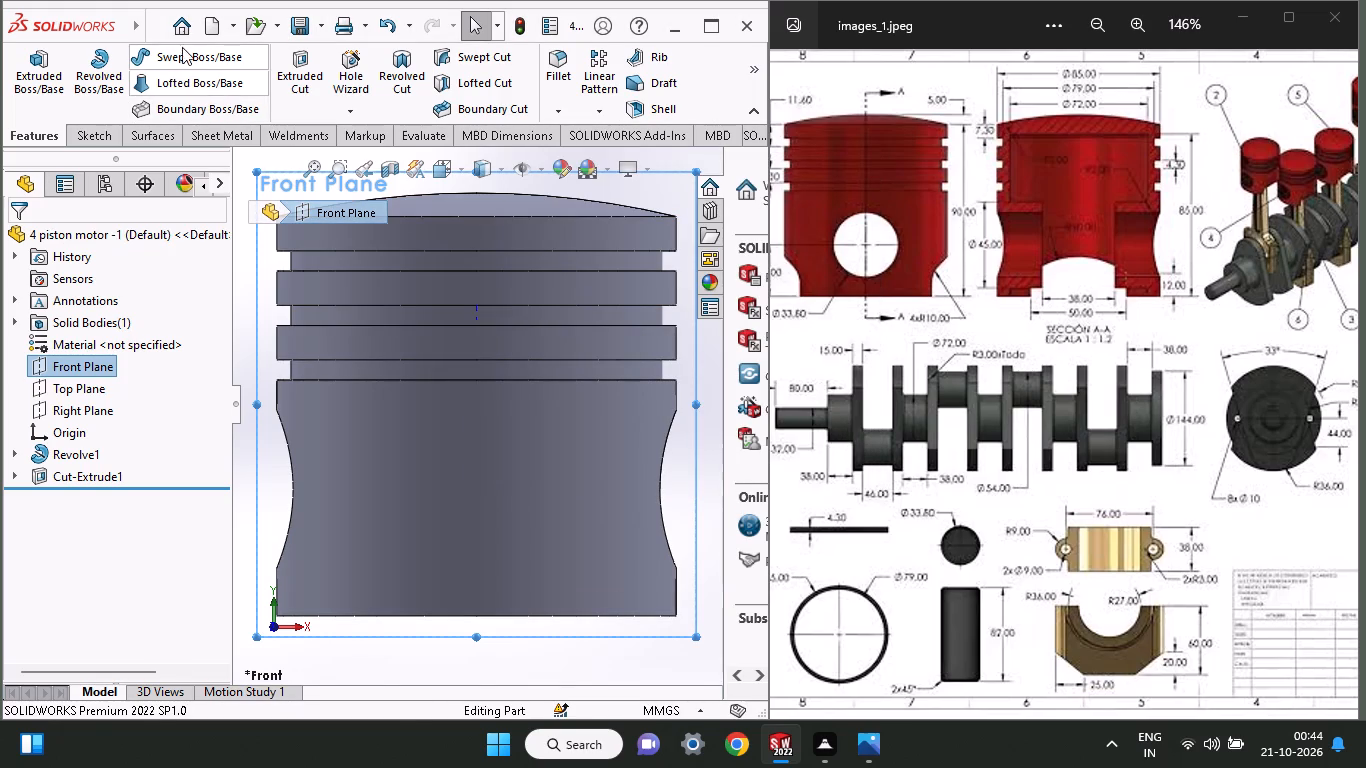
Create a new part document.
{"action": "left_click", "coordinate": [205, 31]}
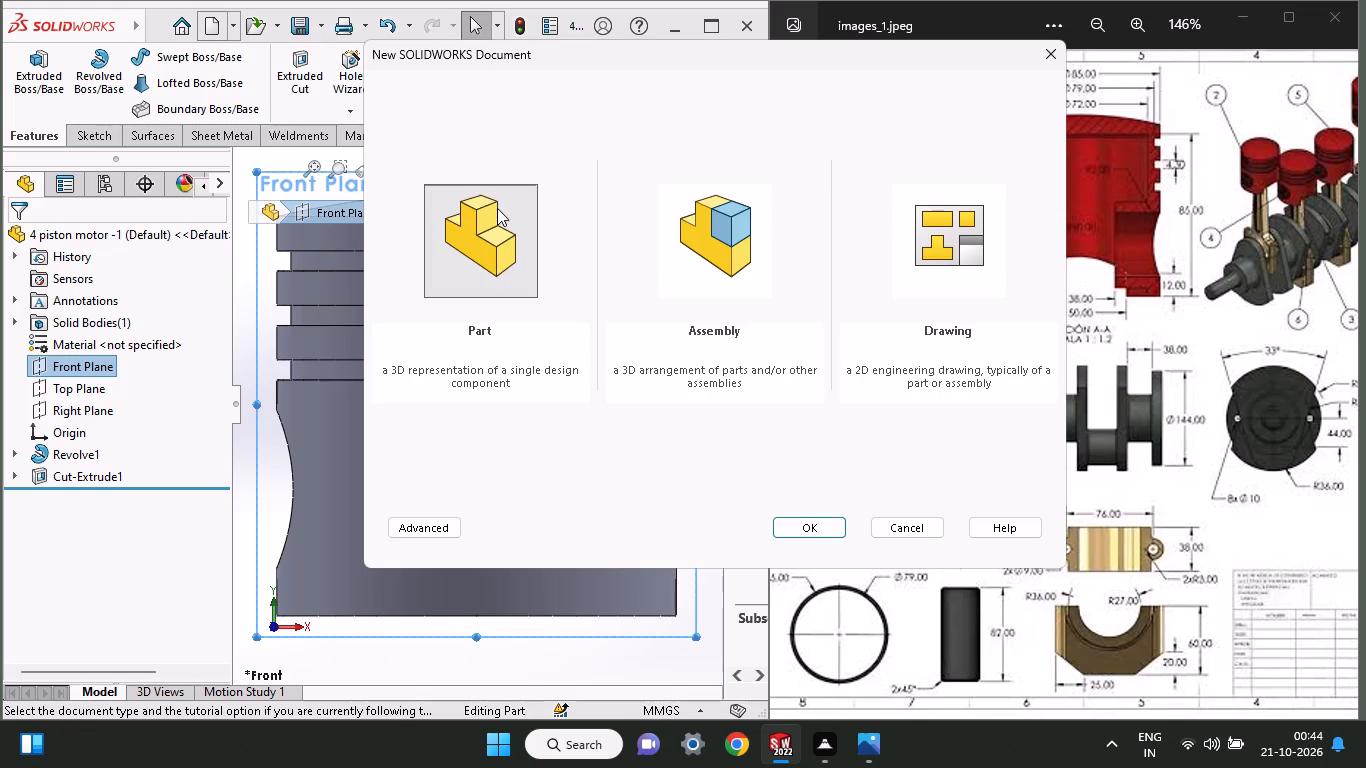
{"action": "left_click", "coordinate": [497, 208]}
{"action": "left_click", "coordinate": [820, 529]}
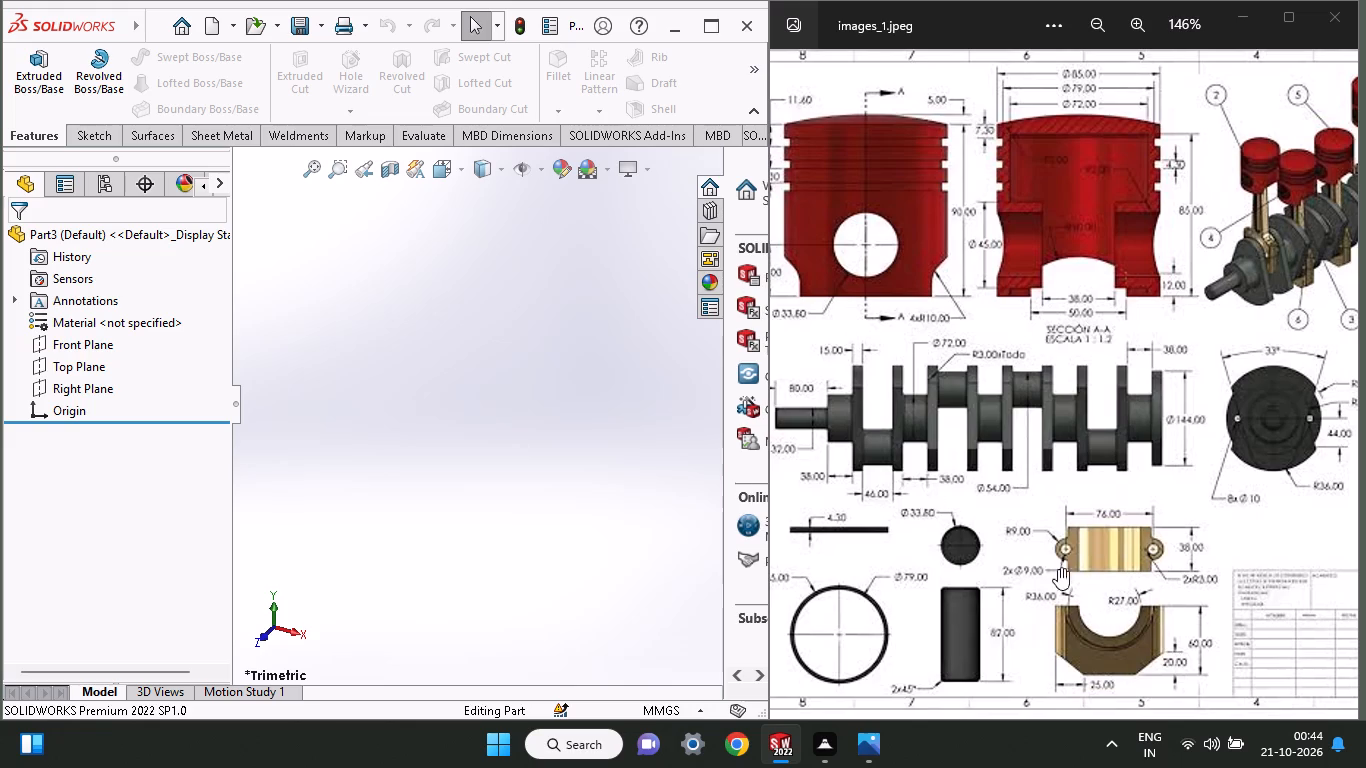
Examine the reference drawing's crankshaft side and end views, along with the connecting rod and assembly views, for the next part's dimensions.
{"action": "middle_click_drag", "start_coordinate": [941, 508], "coordinate": [972, 495]}
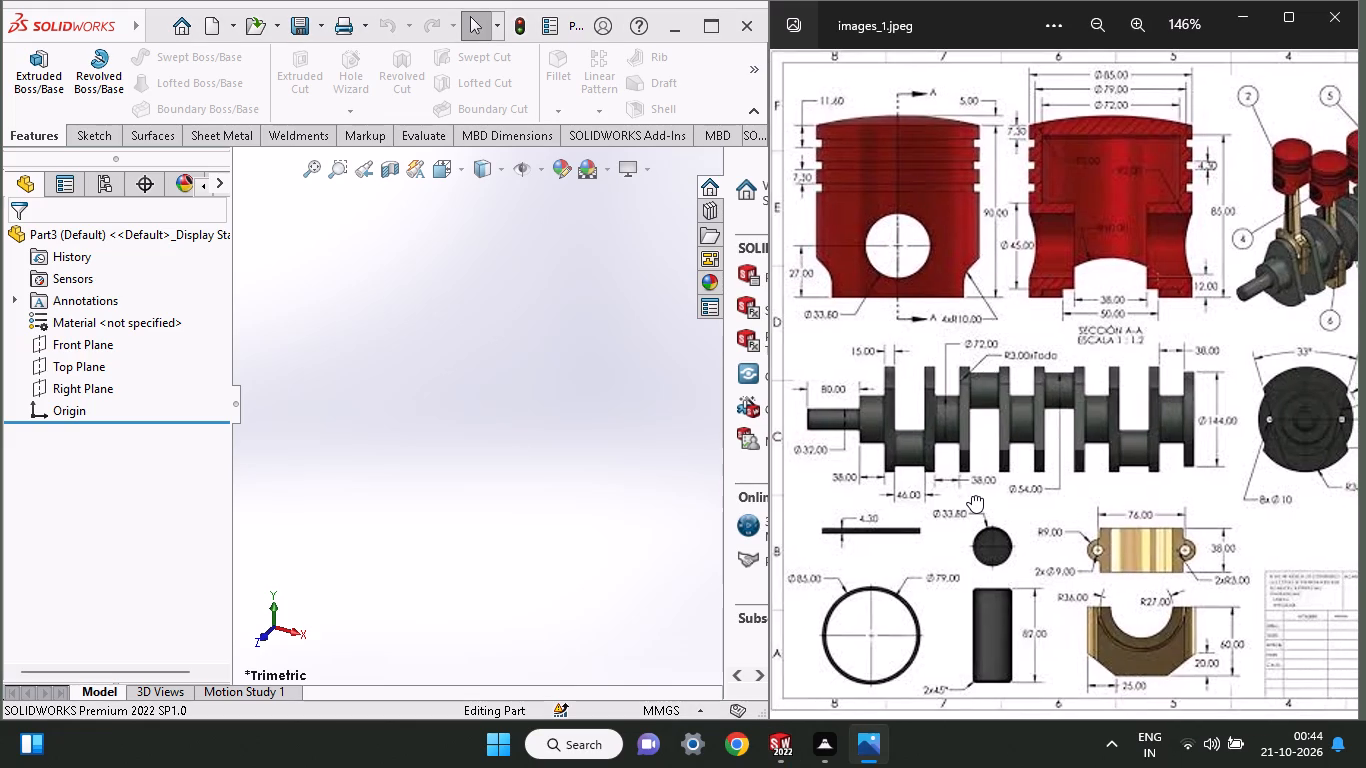
{"action": "middle_click_drag", "start_coordinate": [972, 495], "coordinate": [595, 526]}
{"action": "middle_click_drag", "start_coordinate": [1175, 535], "coordinate": [1032, 571]}
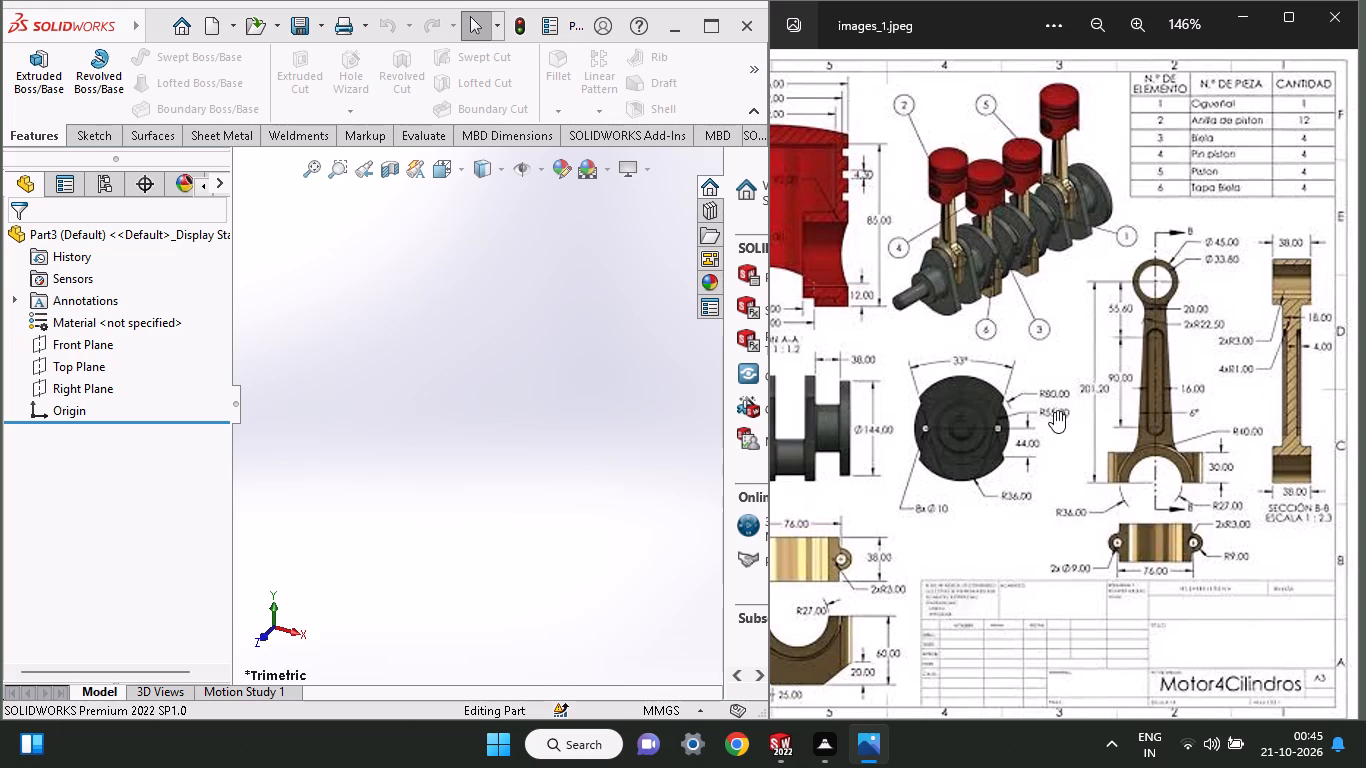
{"action": "middle_click_drag", "start_coordinate": [1053, 423], "coordinate": [1297, 369]}
{"action": "middle_click_drag", "start_coordinate": [991, 559], "coordinate": [1101, 509]}
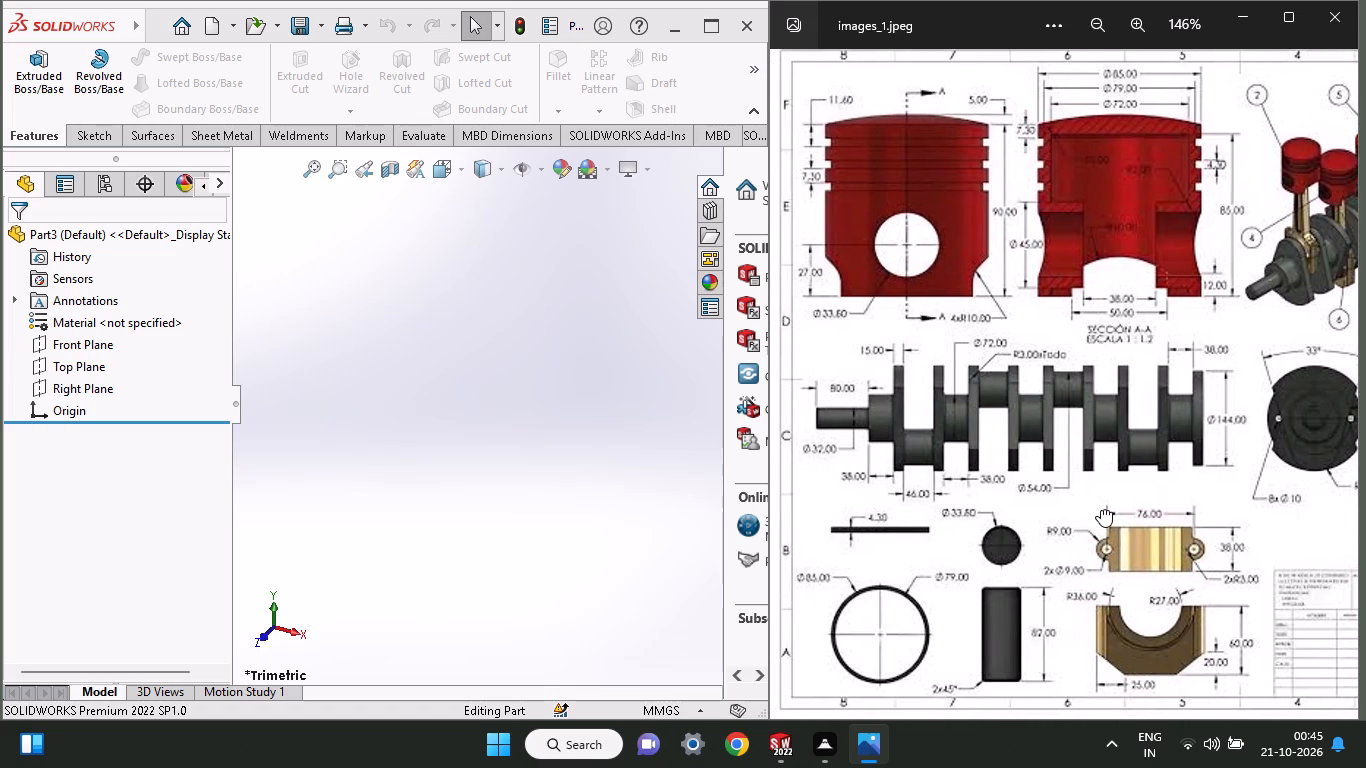
{"action": "middle_click_drag", "start_coordinate": [1101, 509], "coordinate": [816, 498]}
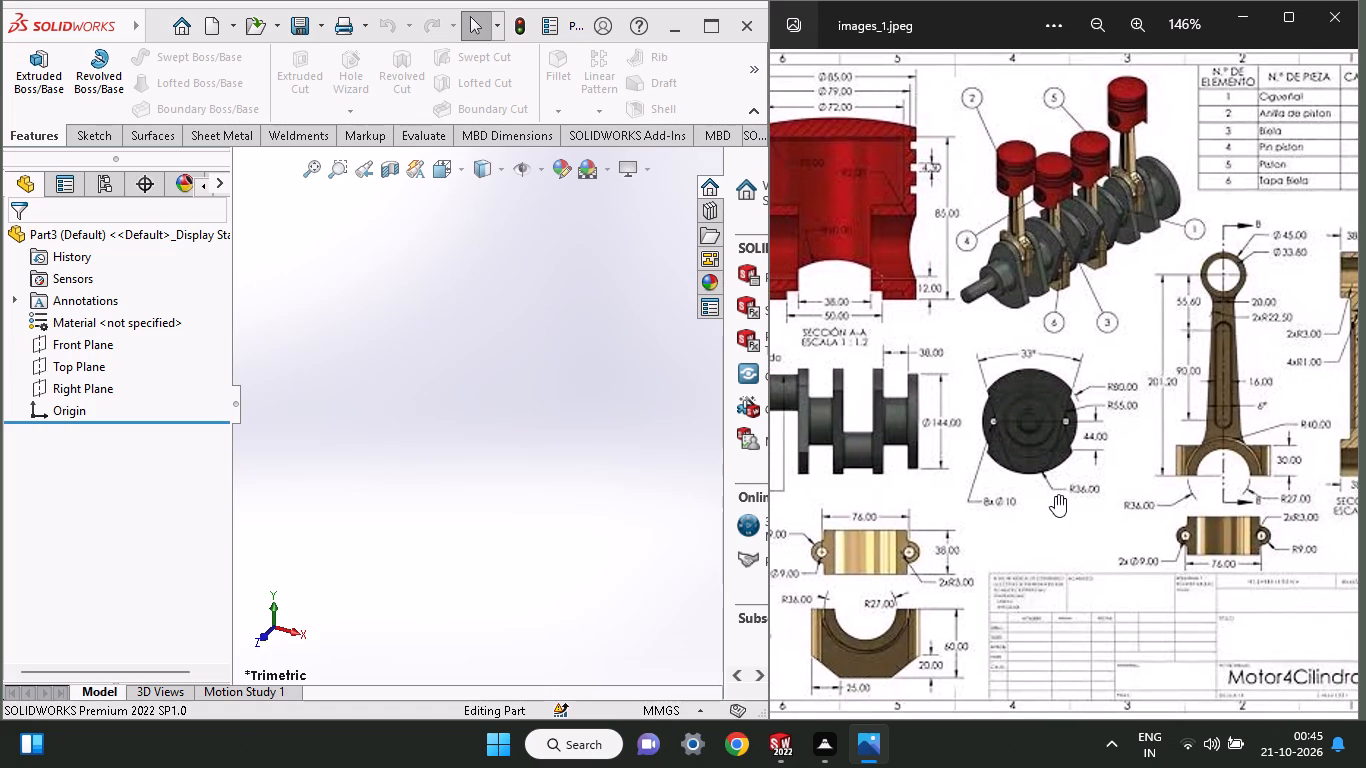
{"action": "middle_click_drag", "start_coordinate": [930, 498], "coordinate": [945, 502]}
{"action": "middle_click_drag", "start_coordinate": [1095, 502], "coordinate": [961, 509]}
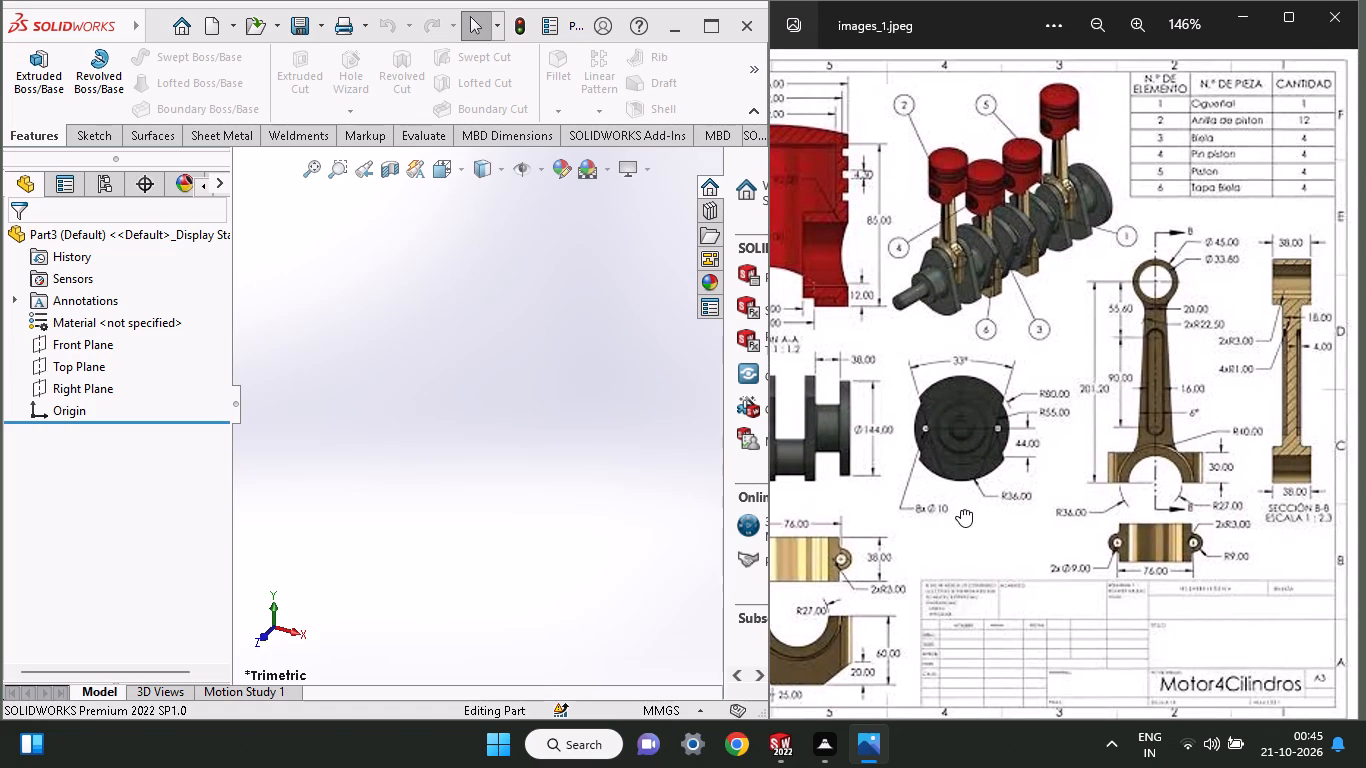
{"action": "middle_click_drag", "start_coordinate": [961, 509], "coordinate": [927, 506]}
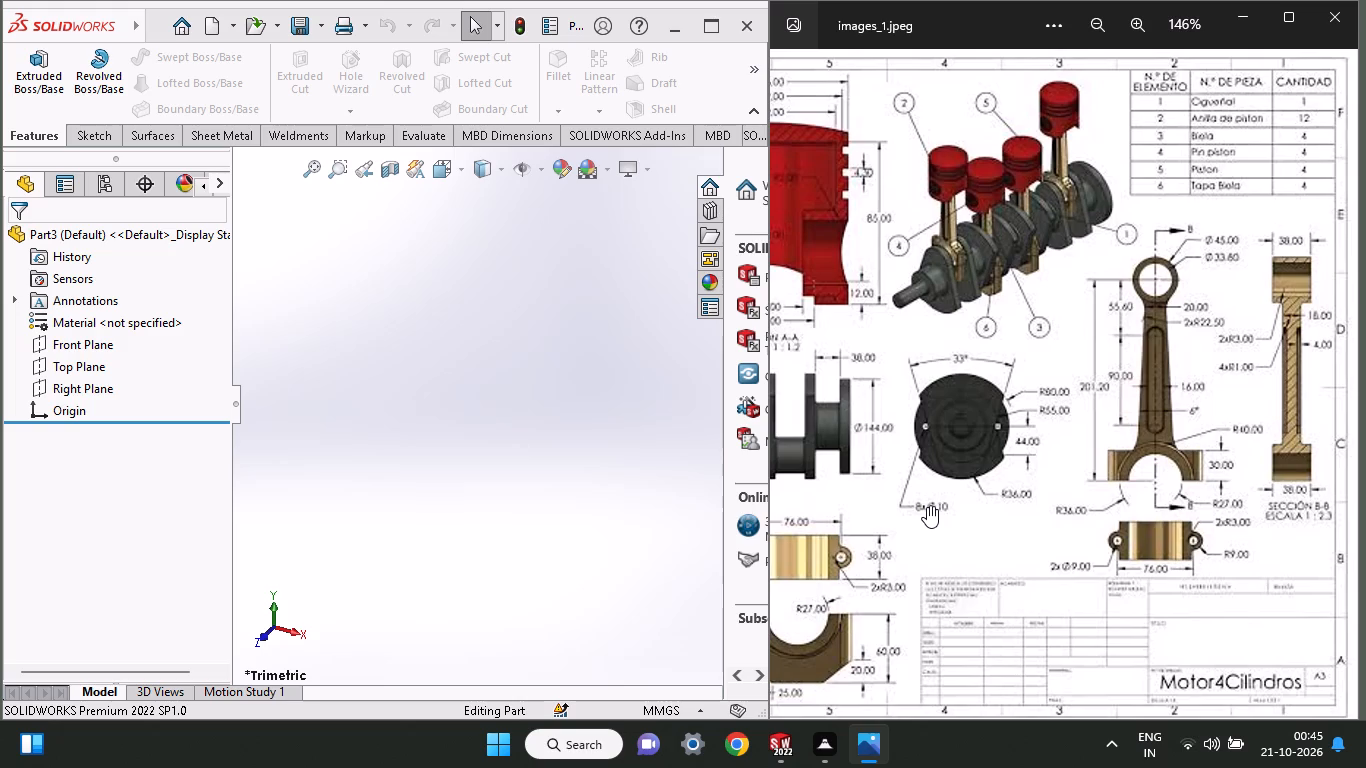
{"action": "left_click", "coordinate": [927, 506]}
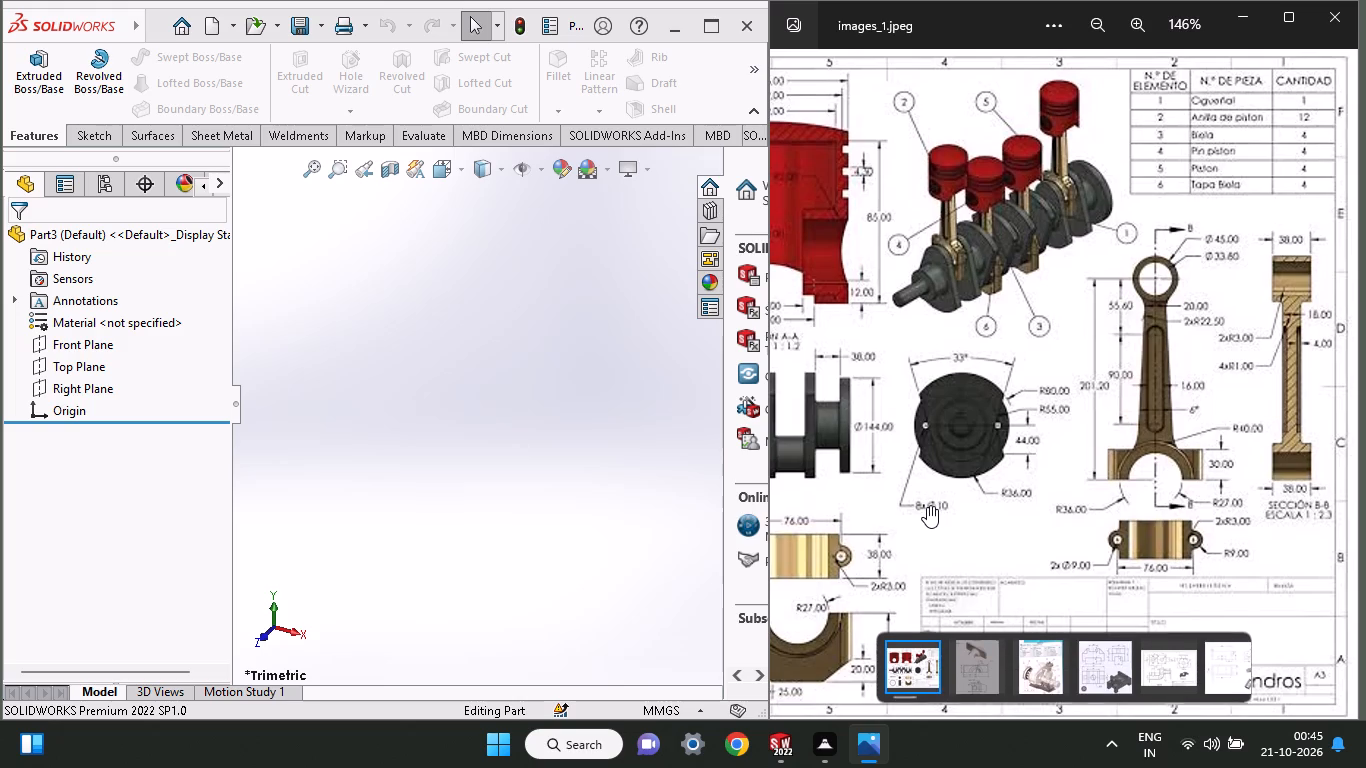
{"action": "left_click", "coordinate": [927, 506]}
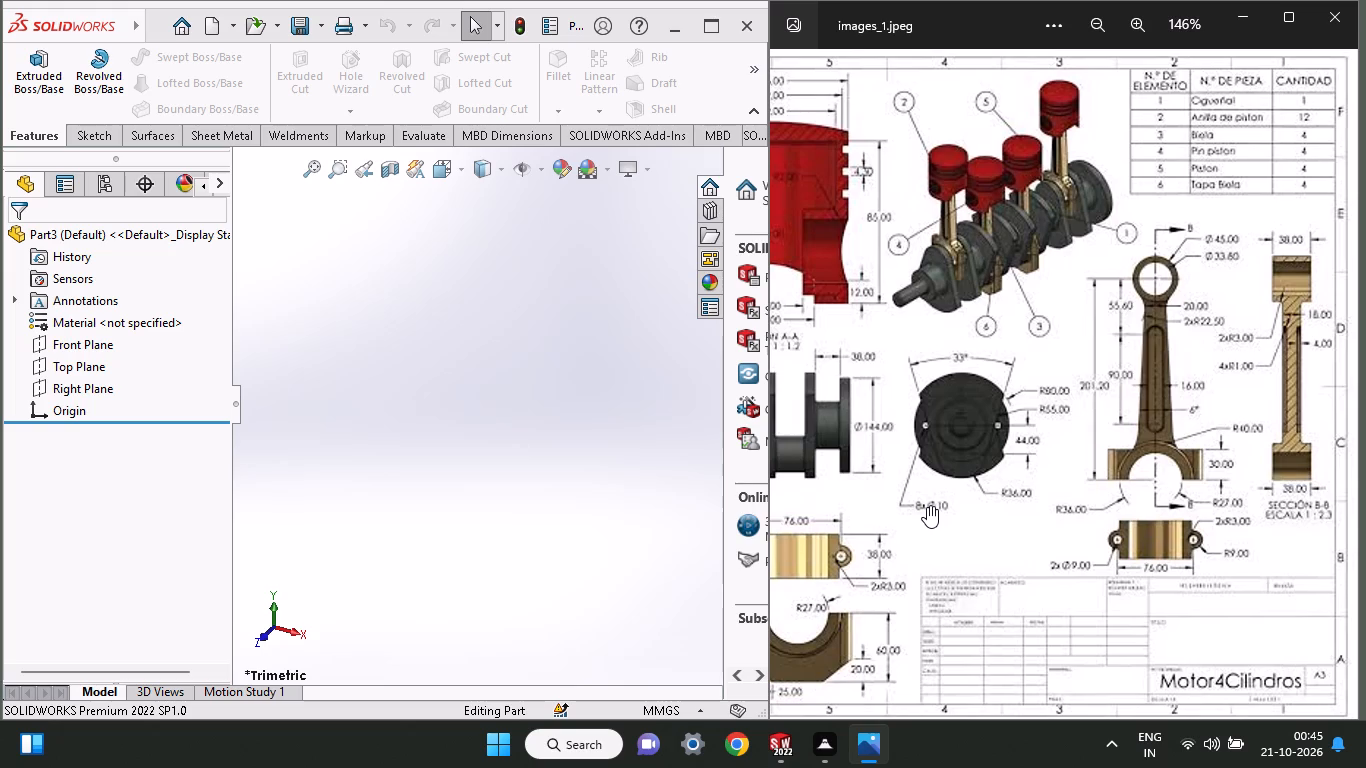
{"action": "middle_click_drag", "start_coordinate": [927, 506], "coordinate": [1201, 485]}
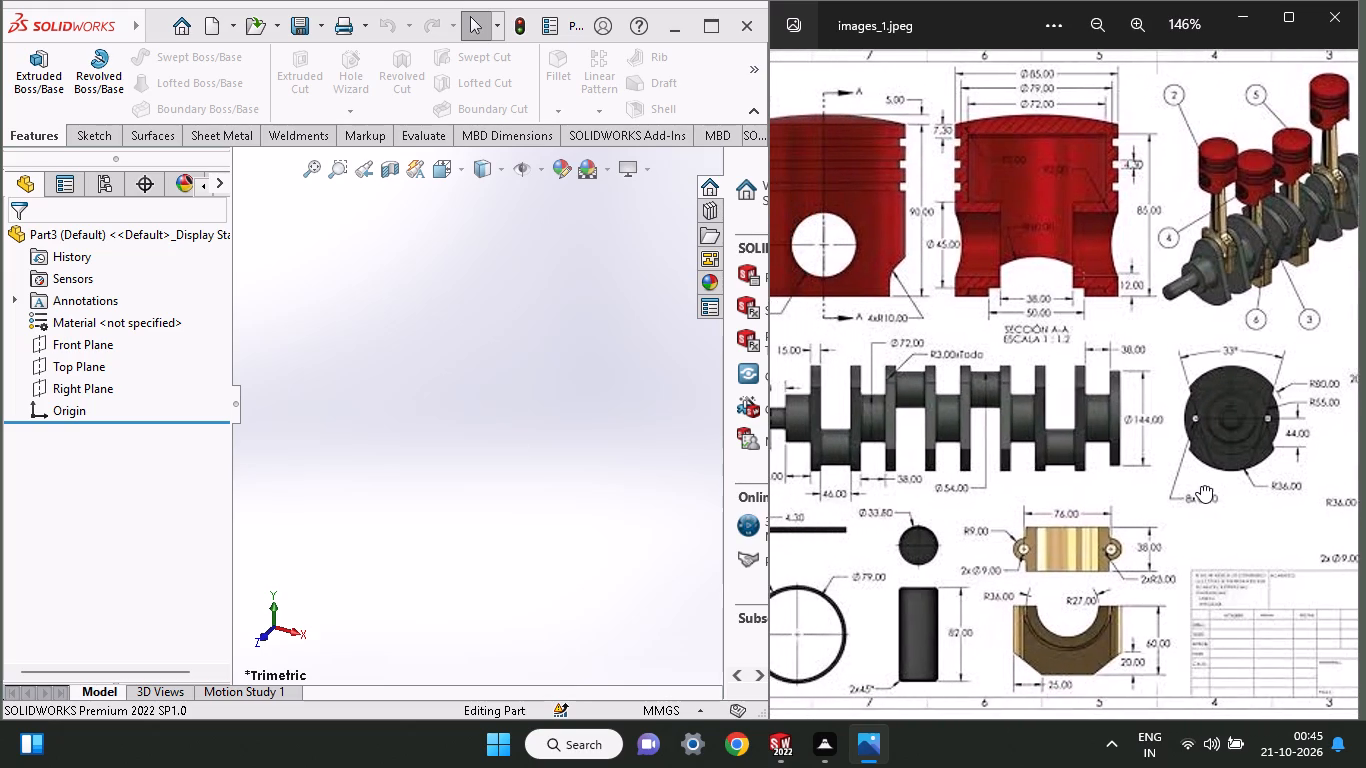
{"action": "middle_click_drag", "start_coordinate": [1201, 485], "coordinate": [1217, 481]}
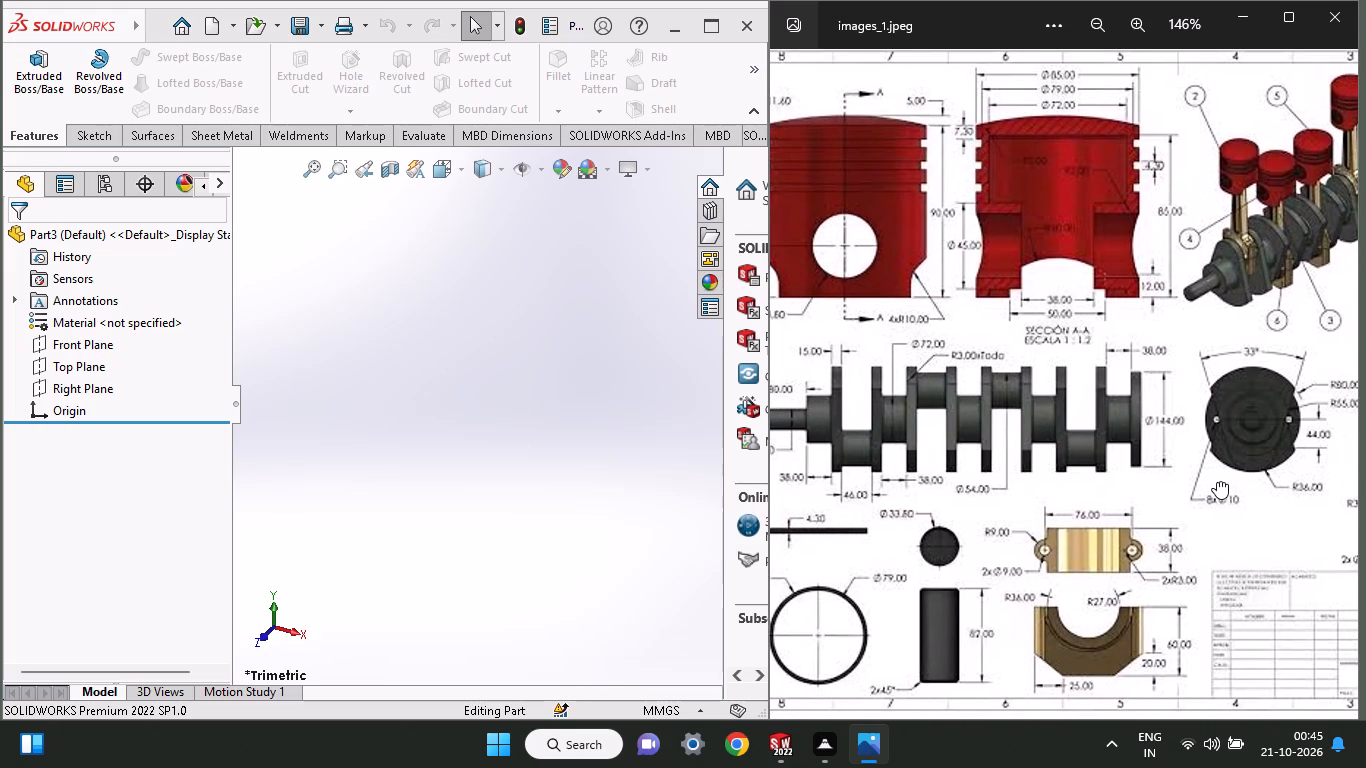
{"action": "middle_click_drag", "start_coordinate": [1217, 481], "coordinate": [1170, 494]}
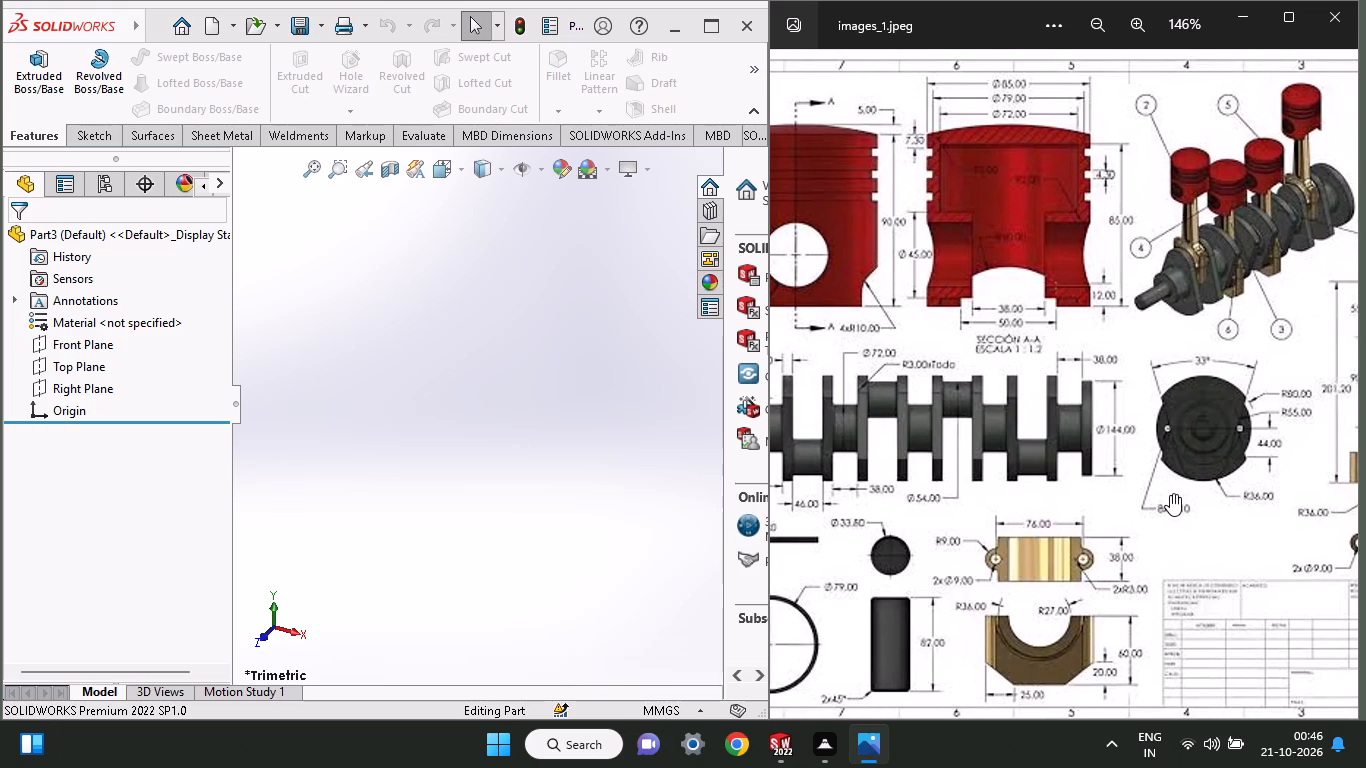
{"action": "middle_click_drag", "start_coordinate": [1016, 487], "coordinate": [1197, 491]}
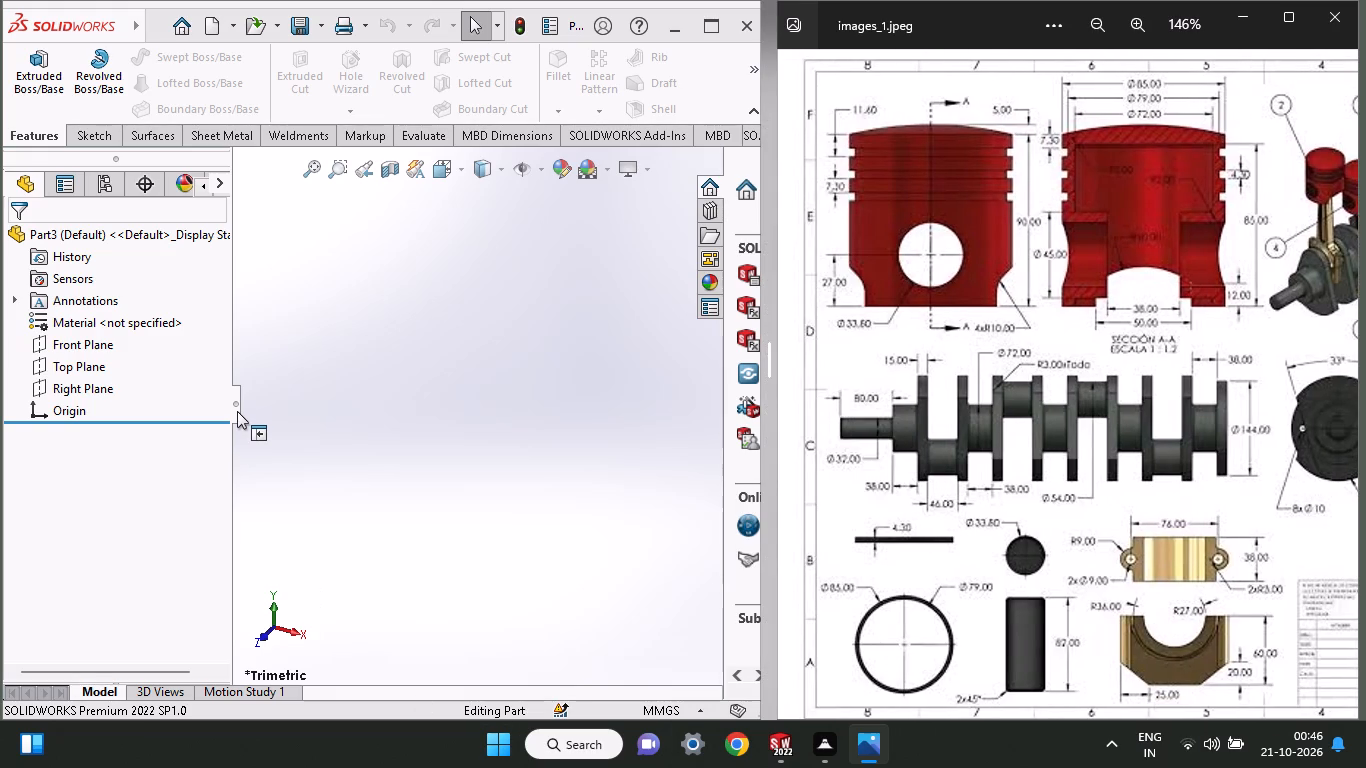
Sketch a circle about 34 mm in diameter on the Top Plane, centred on the origin.
{"action": "left_click", "coordinate": [76, 372]}
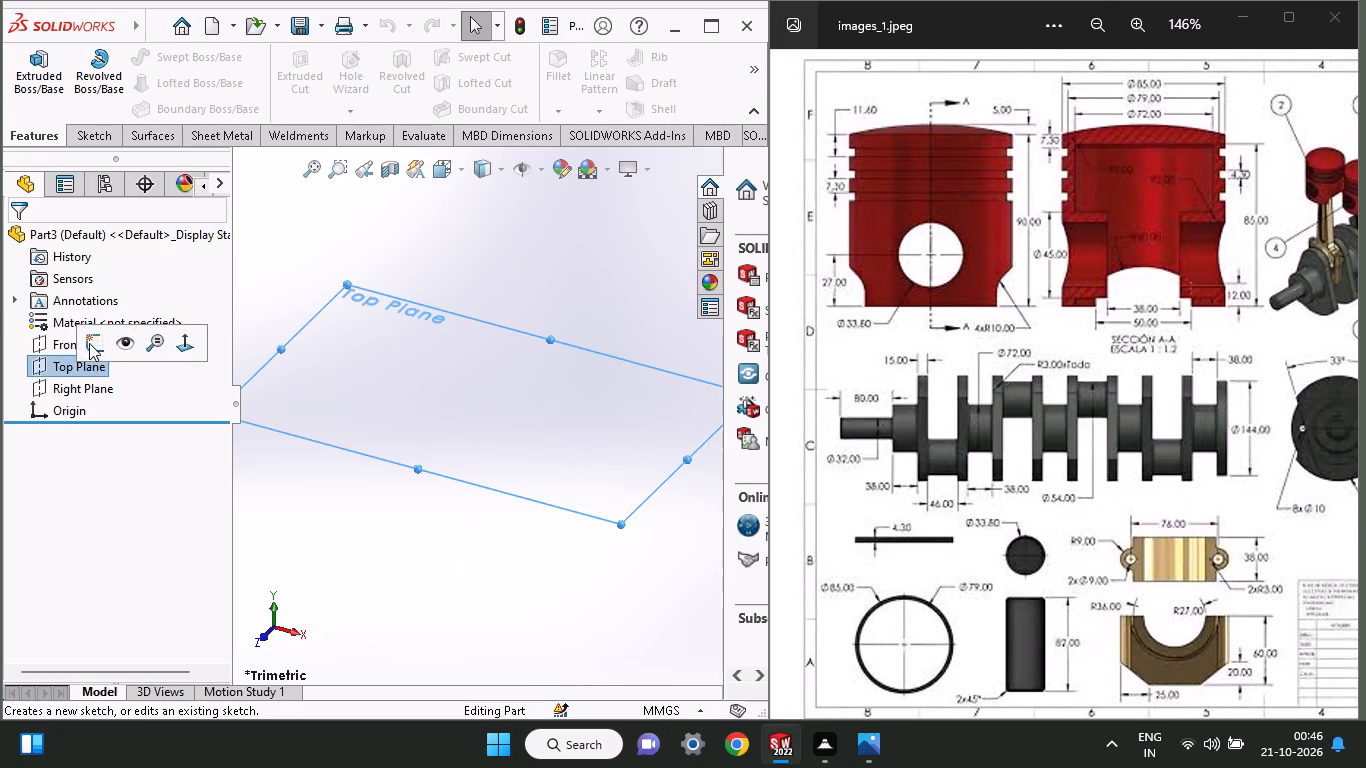
{"action": "left_click", "coordinate": [89, 343]}
{"action": "left_click", "coordinate": [135, 115]}
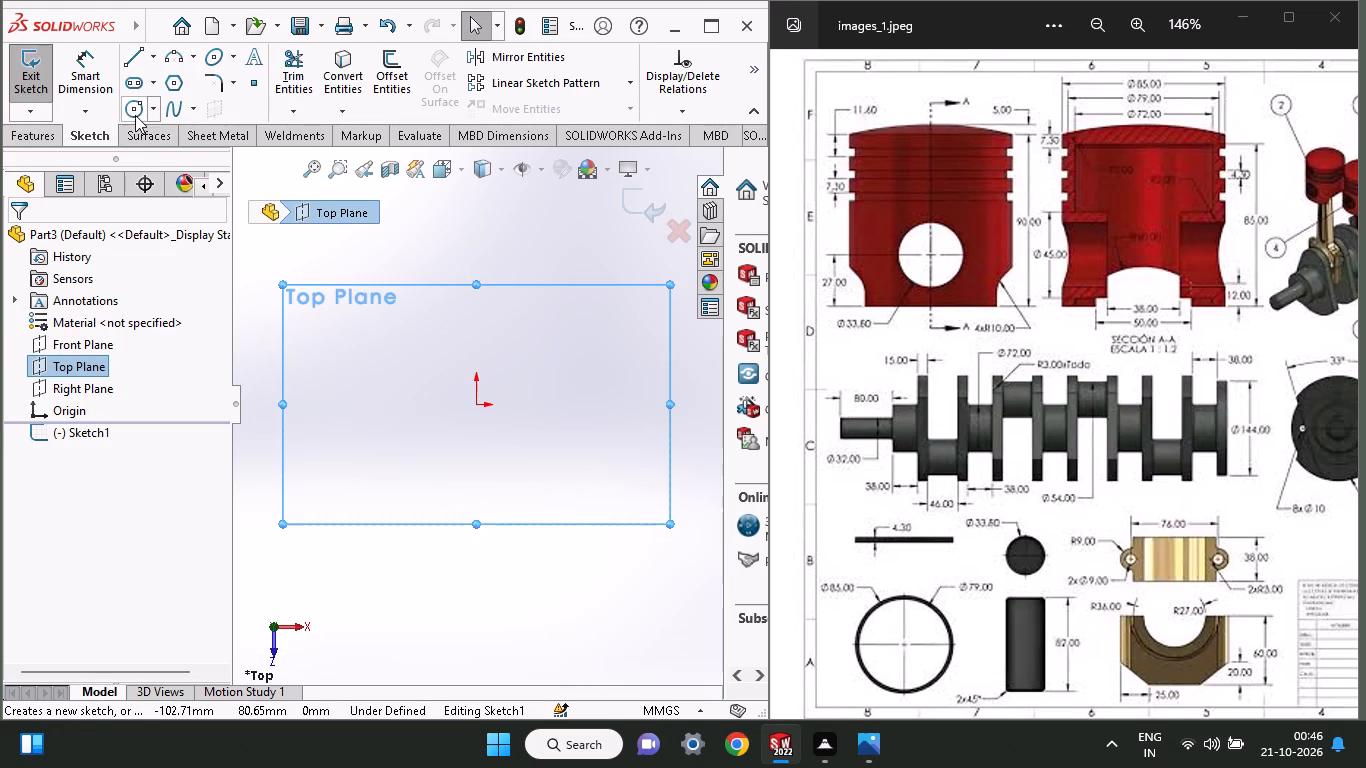
{"action": "left_click", "coordinate": [474, 403]}
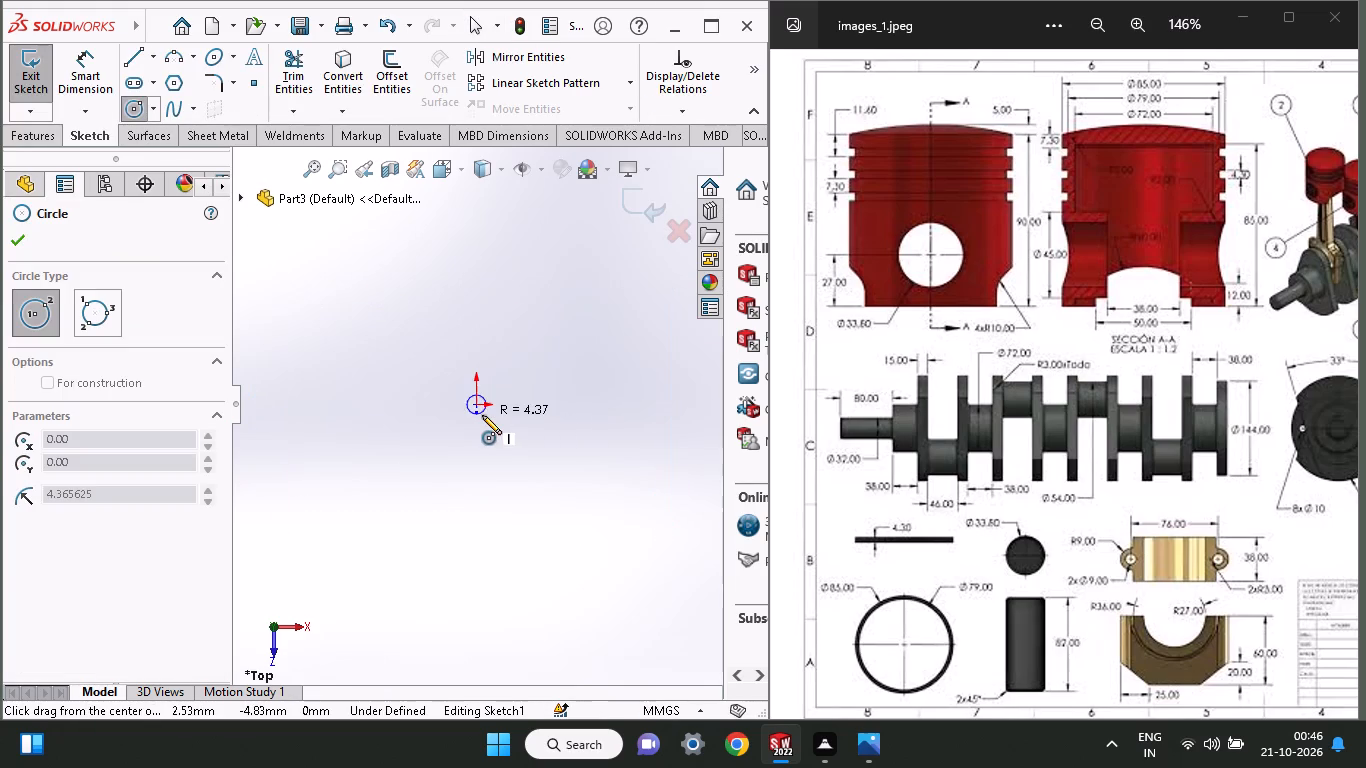
{"action": "left_click", "coordinate": [489, 439]}
Dimension the circle's diameter as 32 mm.
{"action": "left_click", "coordinate": [81, 73]}
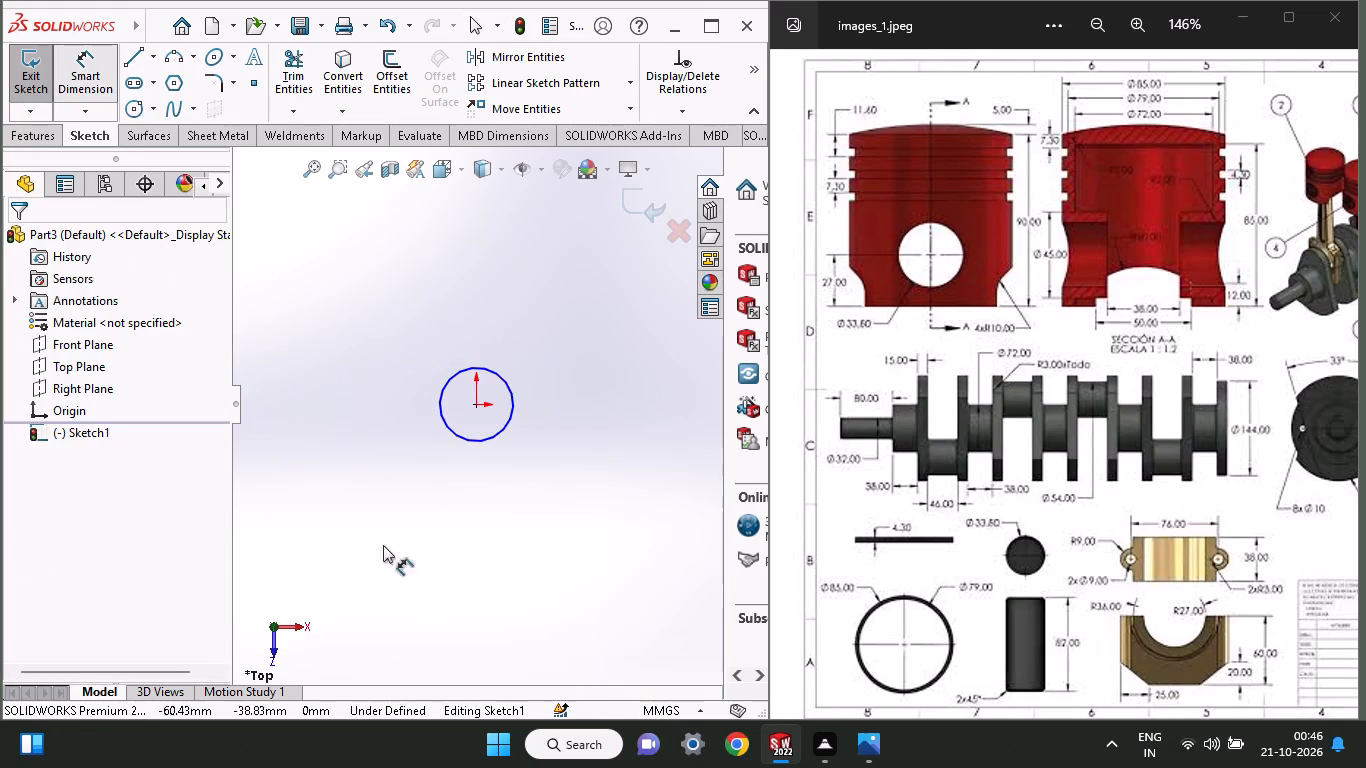
{"action": "left_click", "coordinate": [473, 440]}
{"action": "left_click", "coordinate": [456, 490]}
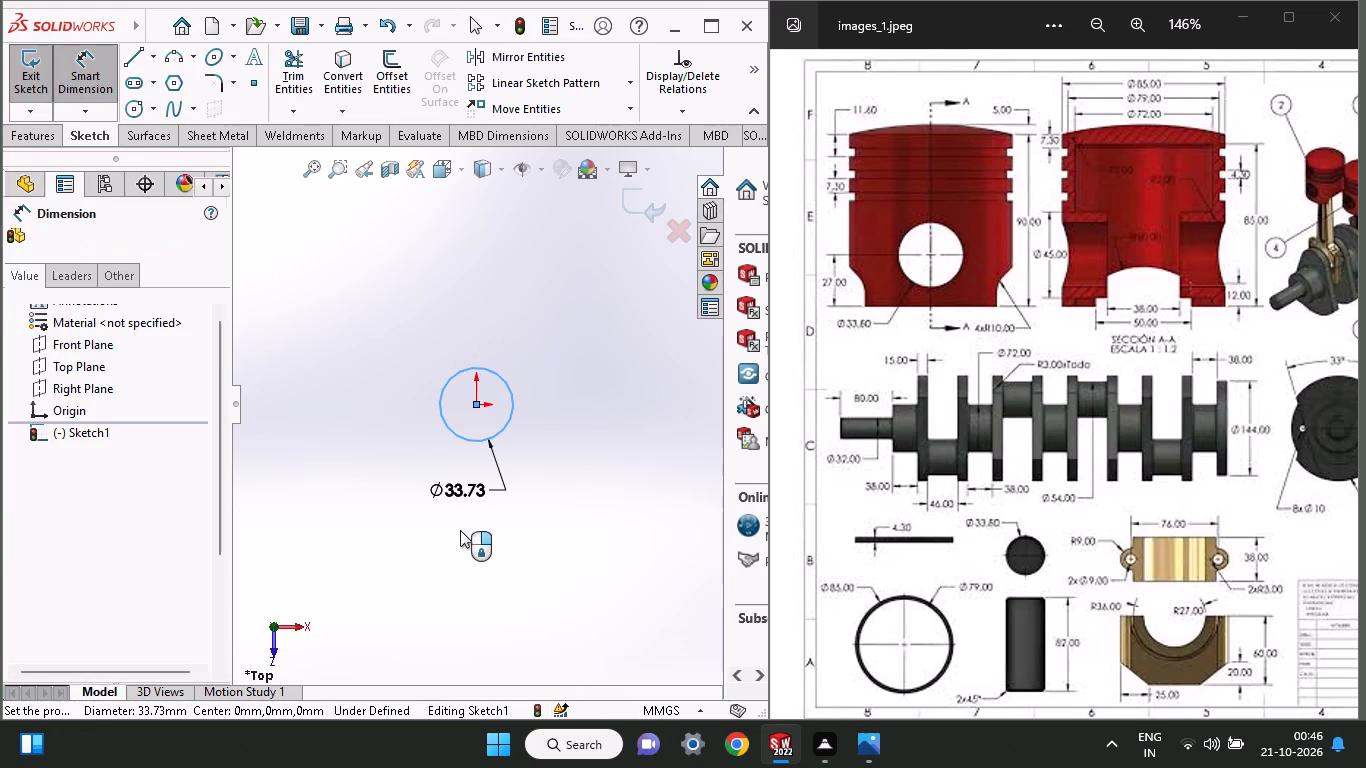
{"action": "type", "text": "32"}
{"action": "key", "text": "Return"}
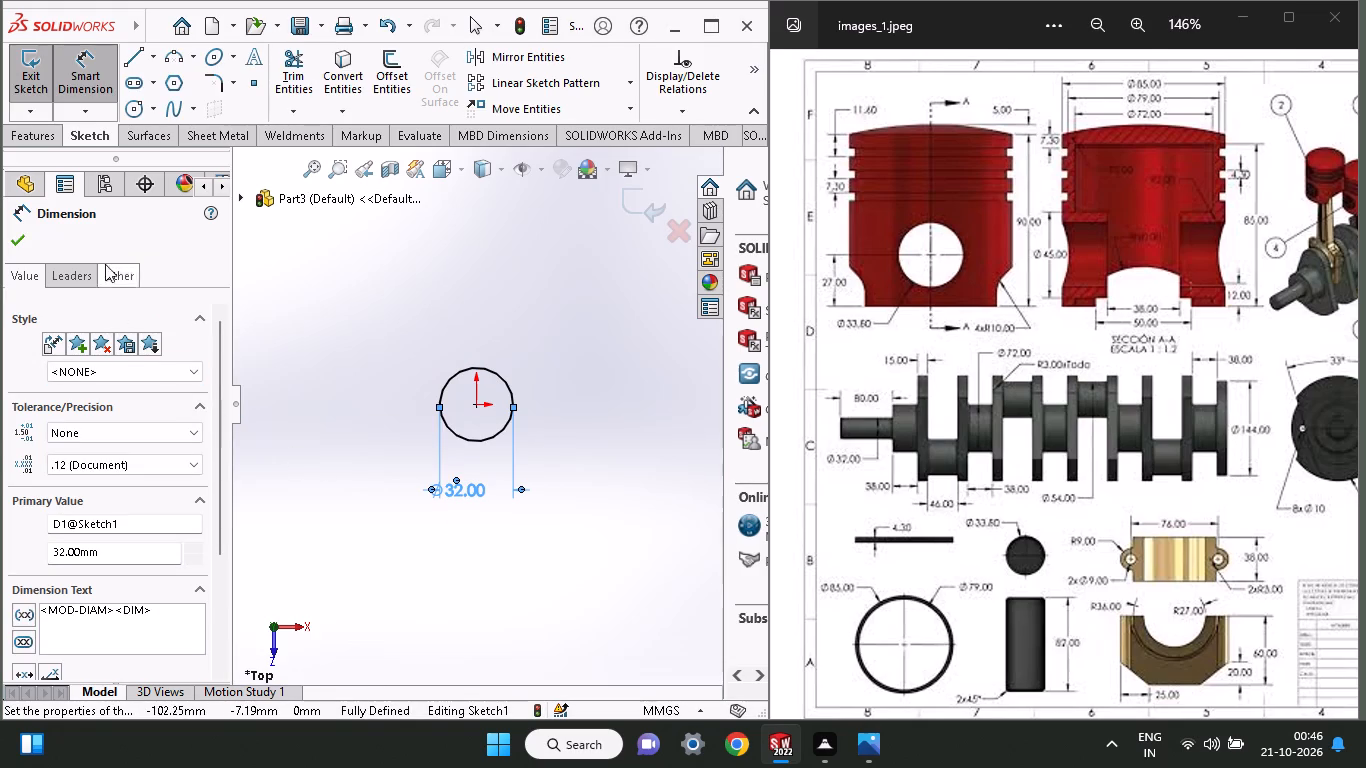
Extrude the circle as a blind boss 80 mm deep to form the crankshaft's end shaft.
{"action": "left_click", "coordinate": [21, 130]}
{"action": "left_click", "coordinate": [37, 86]}
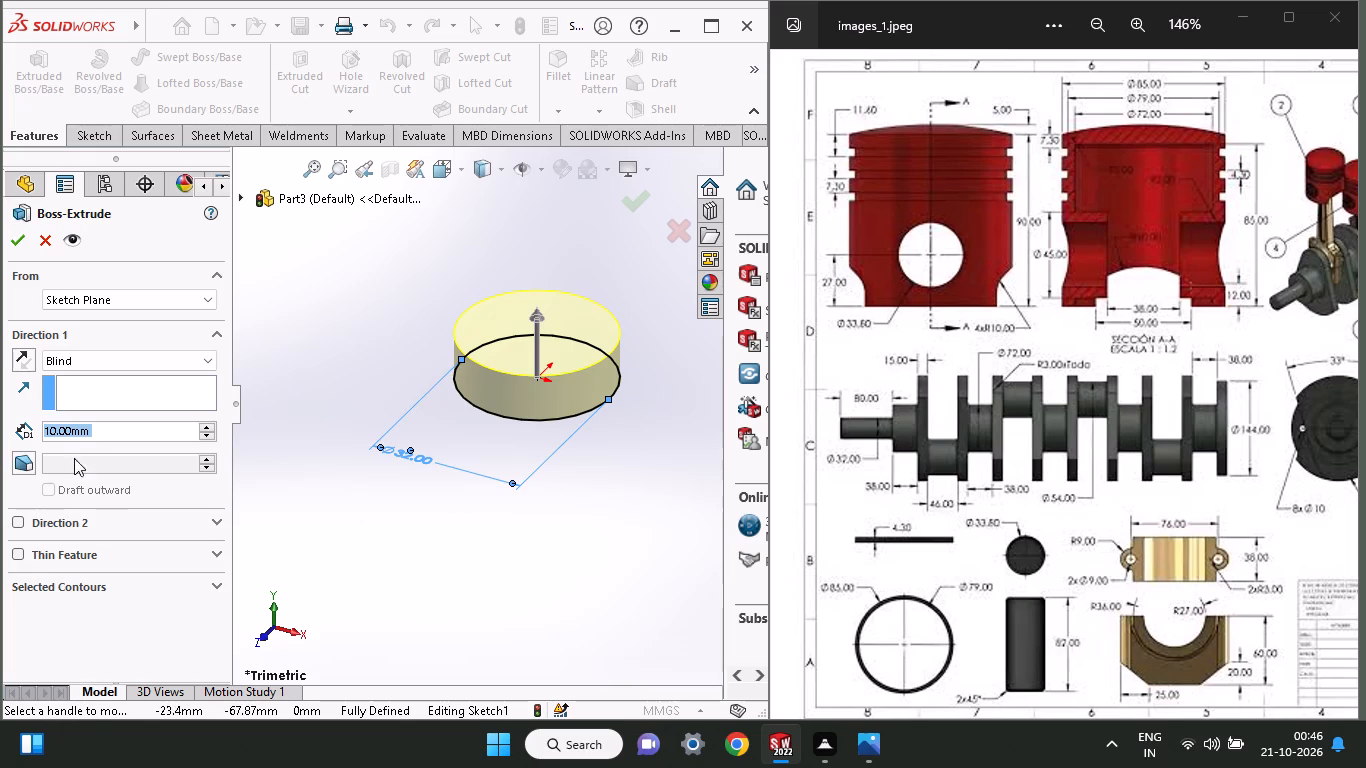
{"action": "key", "text": "8"}
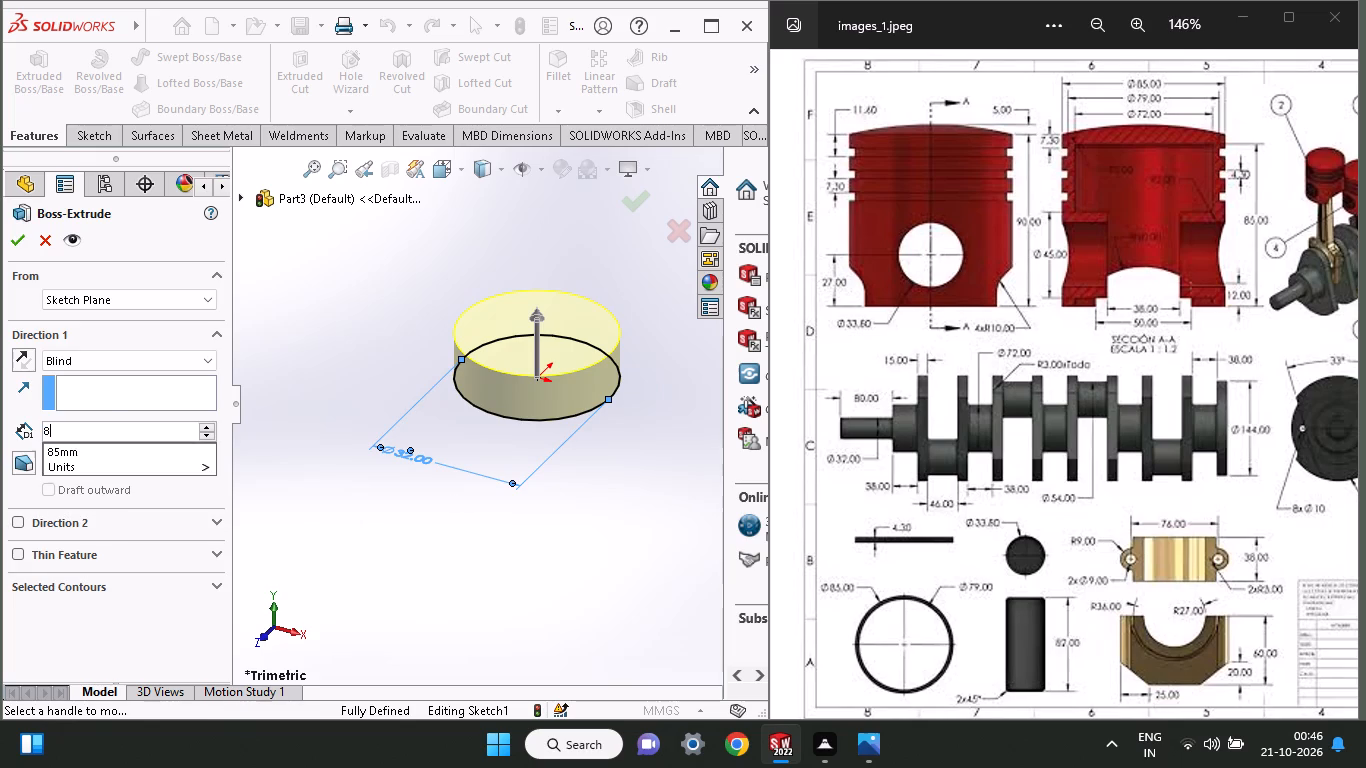
{"action": "key", "text": "0"}
{"action": "key", "text": "Return"}
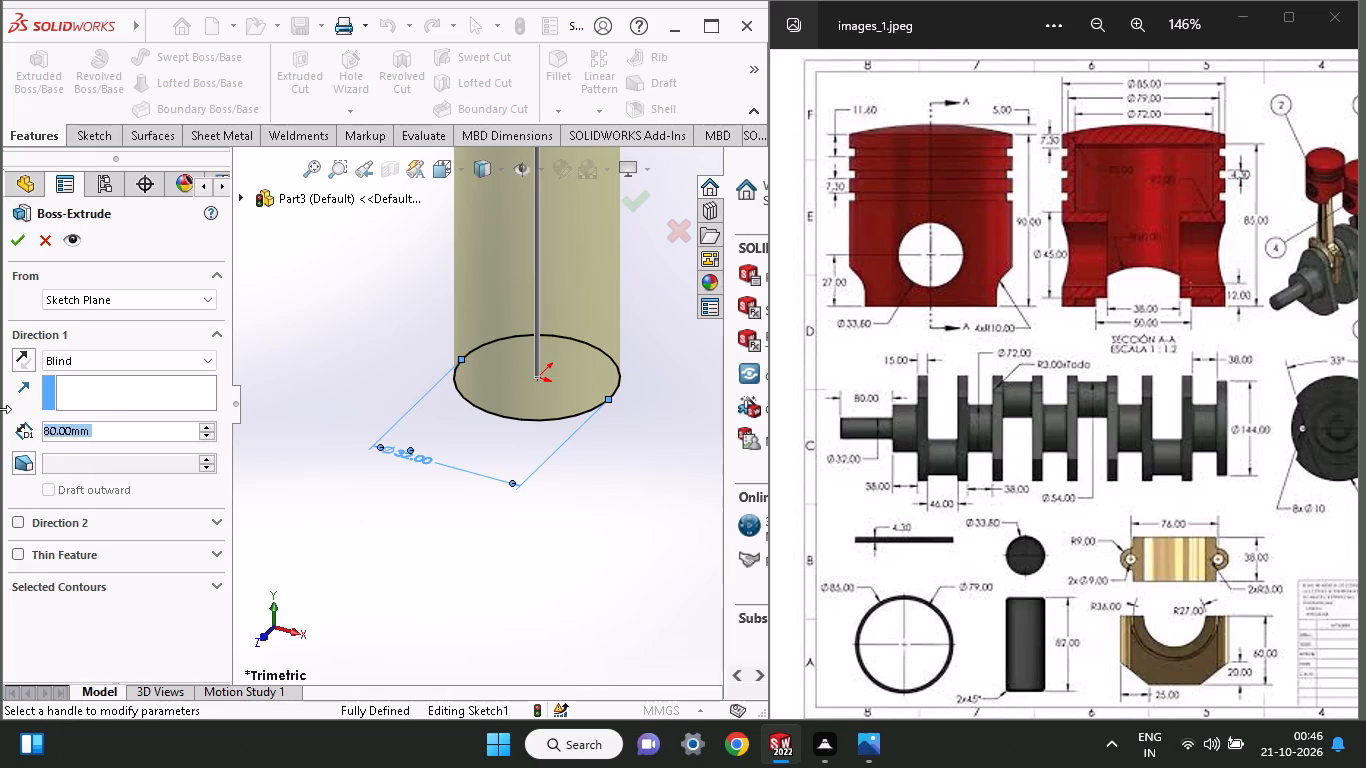
{"action": "left_click", "coordinate": [17, 238]}
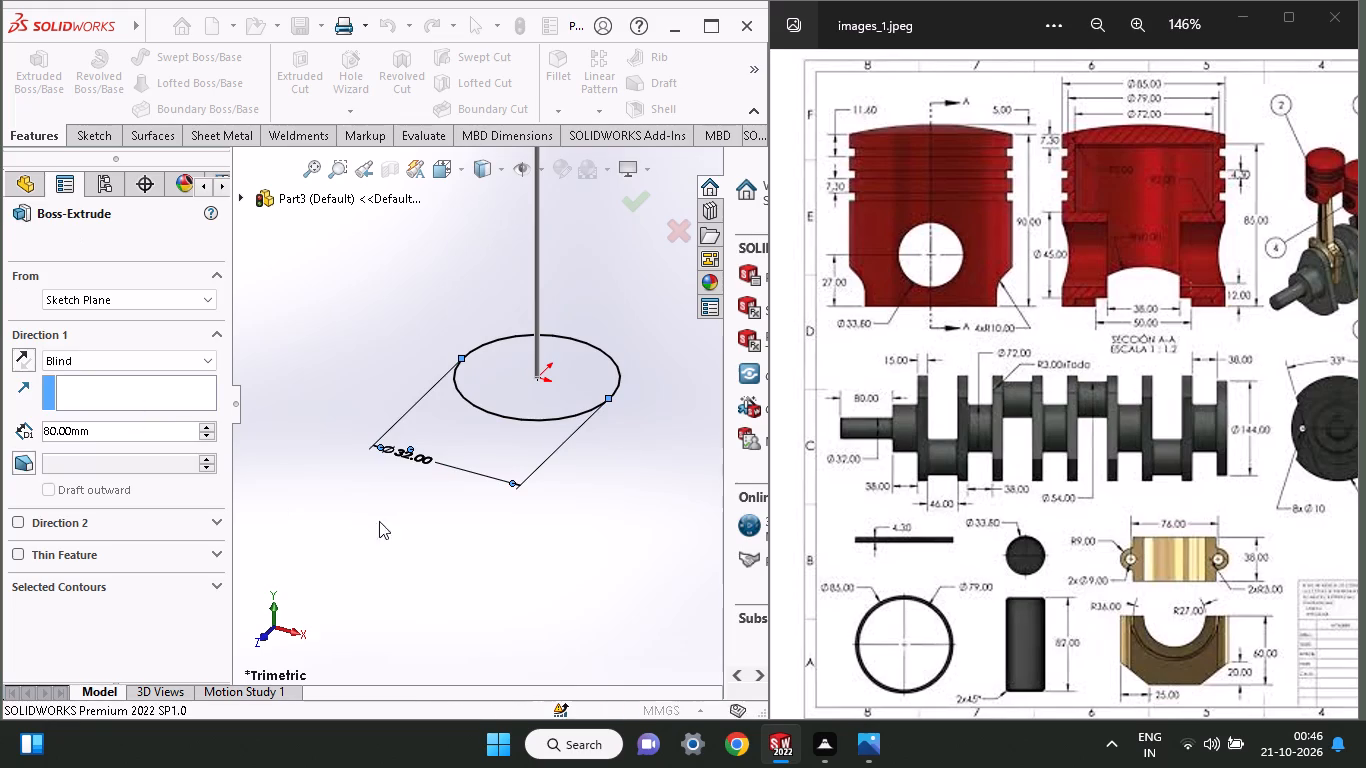
Sketch a circle about 40 mm in diameter on the end face of the 32 mm shaft, centred on the origin.
{"action": "middle_click_drag", "start_coordinate": [472, 395], "coordinate": [316, 510]}
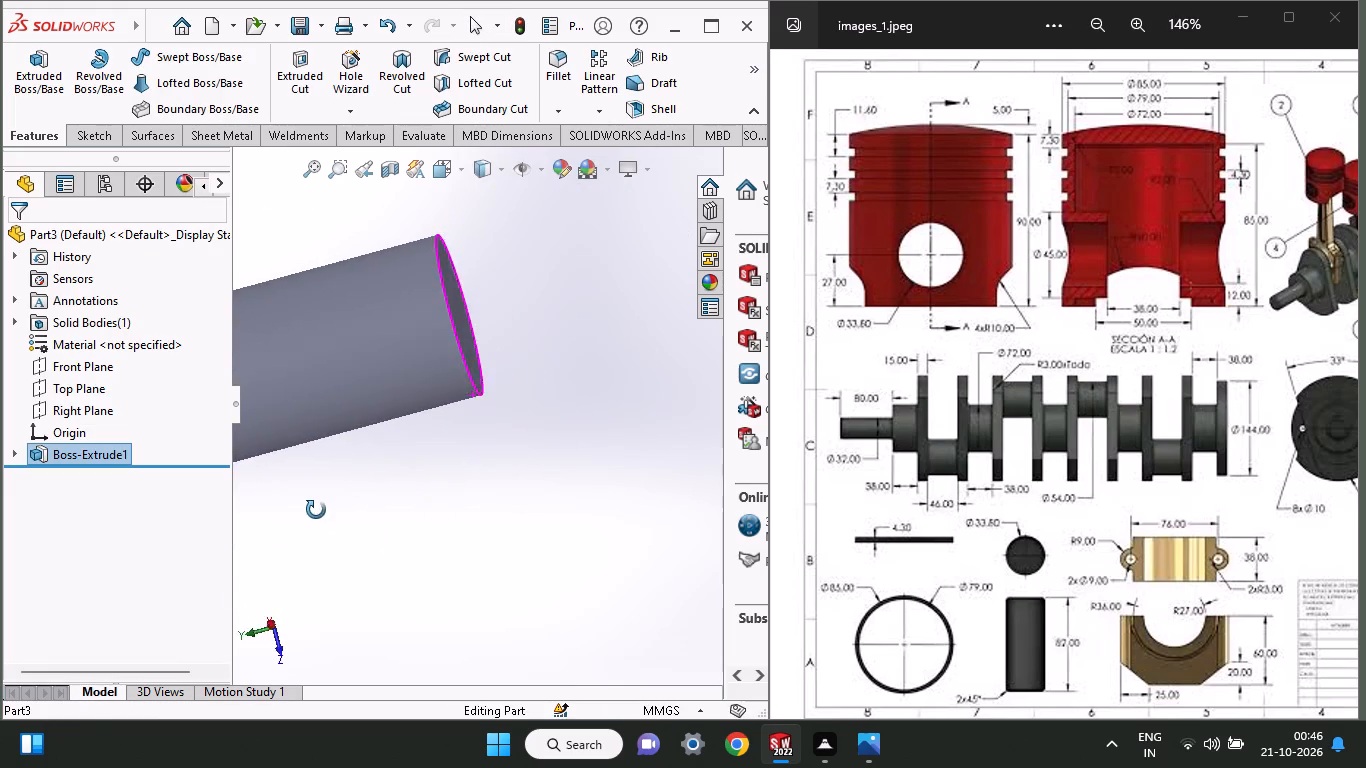
{"action": "middle_click_drag", "start_coordinate": [316, 510], "coordinate": [277, 523]}
{"action": "middle_click_drag", "start_coordinate": [1148, 548], "coordinate": [1077, 569]}
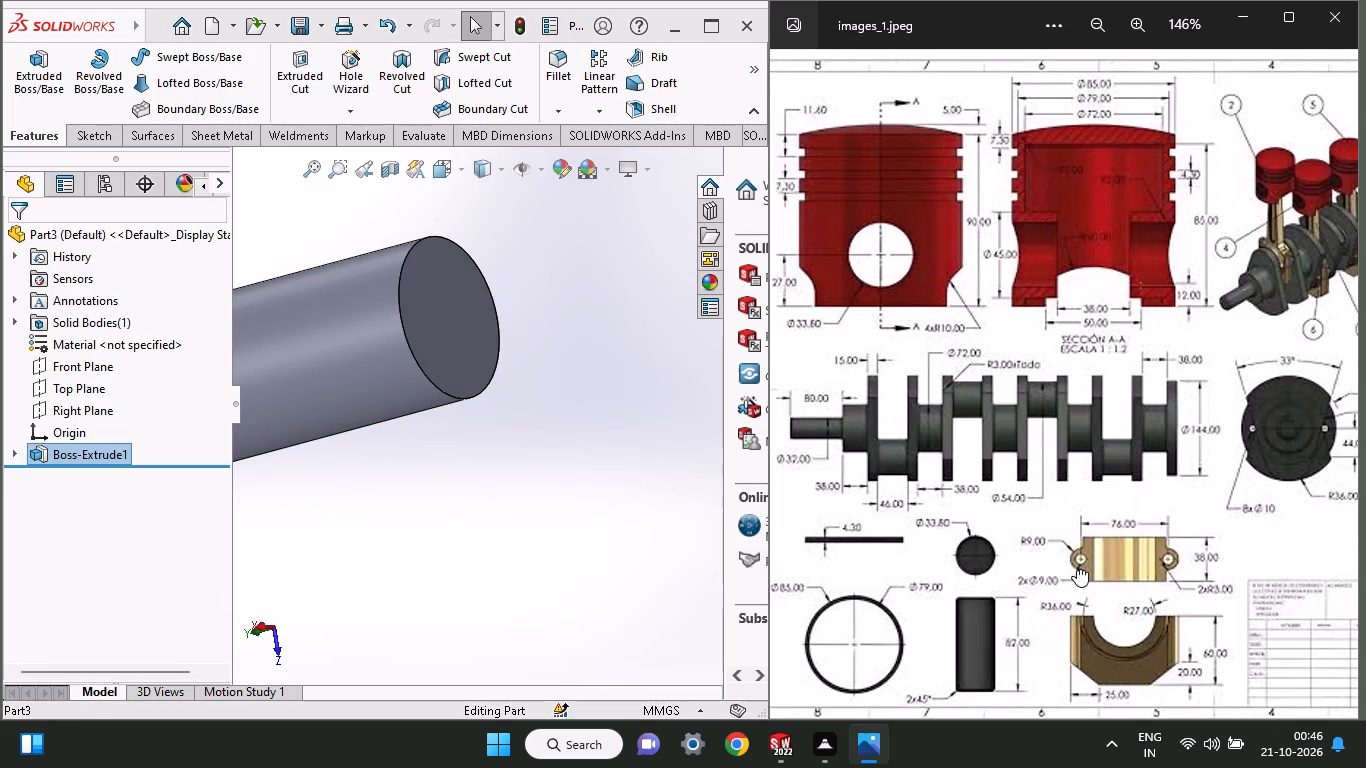
{"action": "middle_click_drag", "start_coordinate": [1077, 569], "coordinate": [713, 606]}
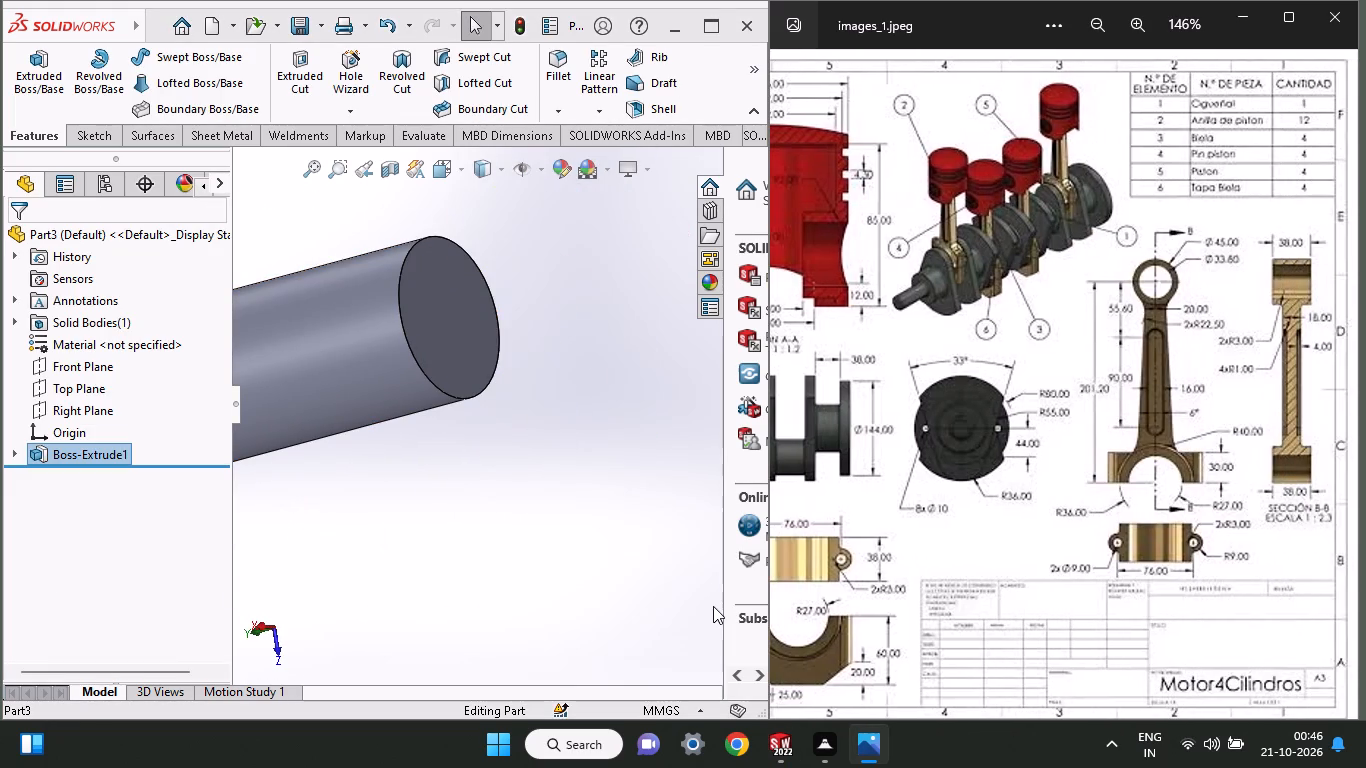
{"action": "middle_click_drag", "start_coordinate": [713, 606], "coordinate": [1011, 595]}
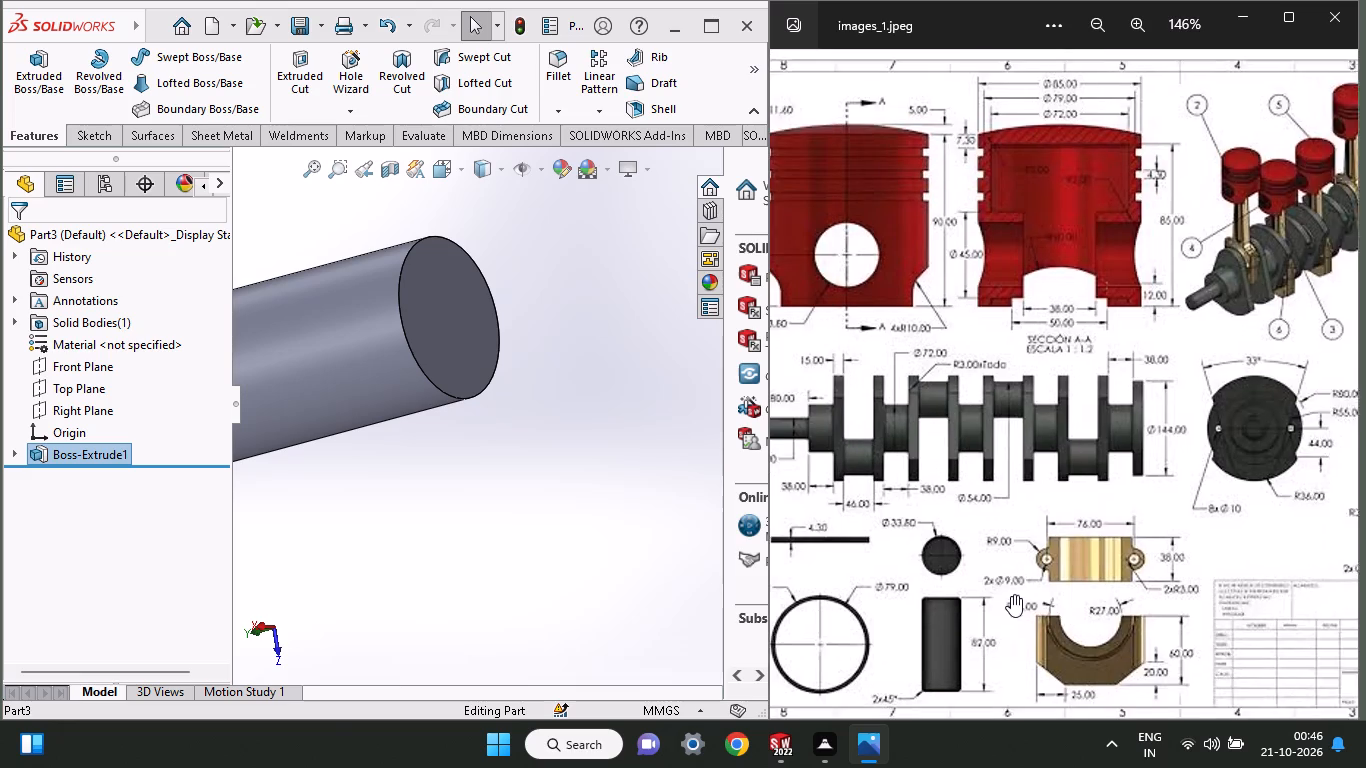
{"action": "middle_click_drag", "start_coordinate": [1011, 595], "coordinate": [1146, 585]}
{"action": "middle_click_drag", "start_coordinate": [484, 387], "coordinate": [539, 371]}
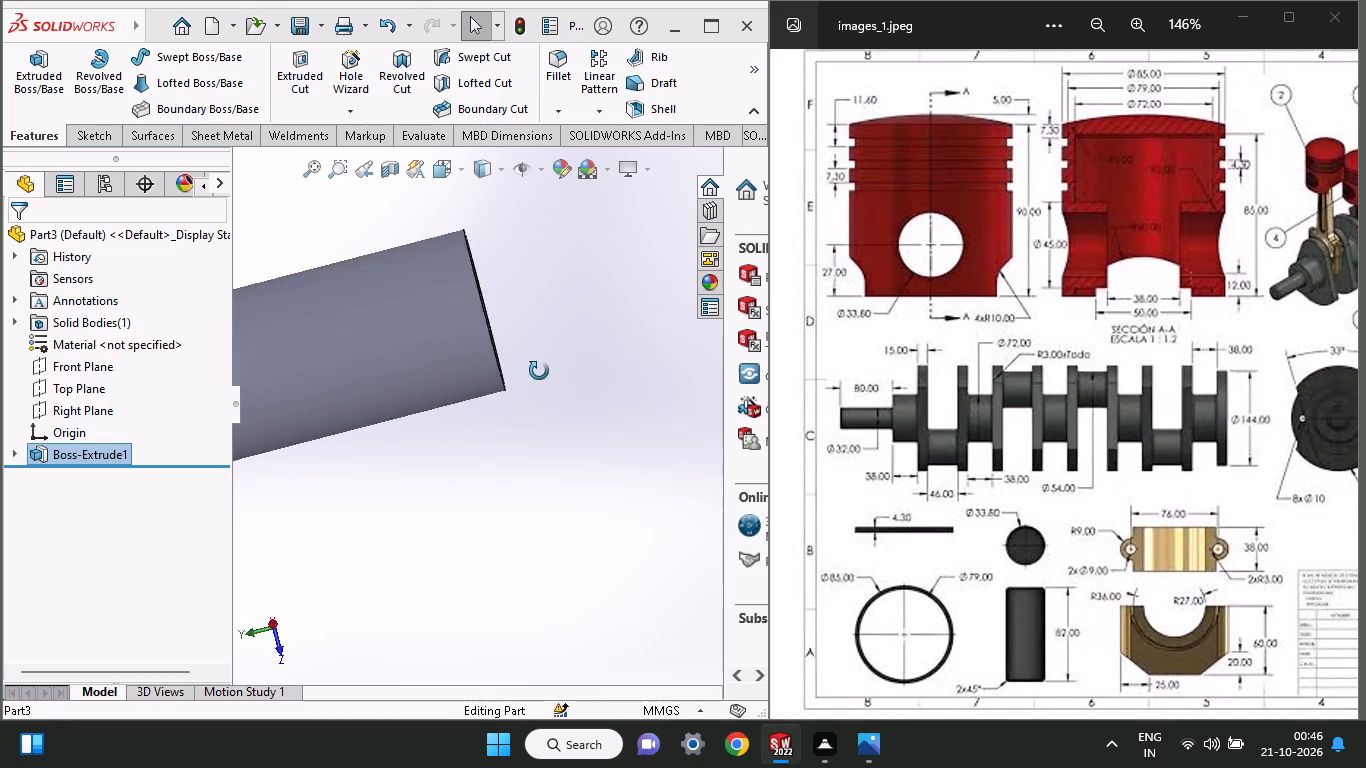
{"action": "middle_click_drag", "start_coordinate": [539, 371], "coordinate": [480, 331]}
{"action": "left_click", "coordinate": [460, 397]}
{"action": "left_click", "coordinate": [548, 337]}
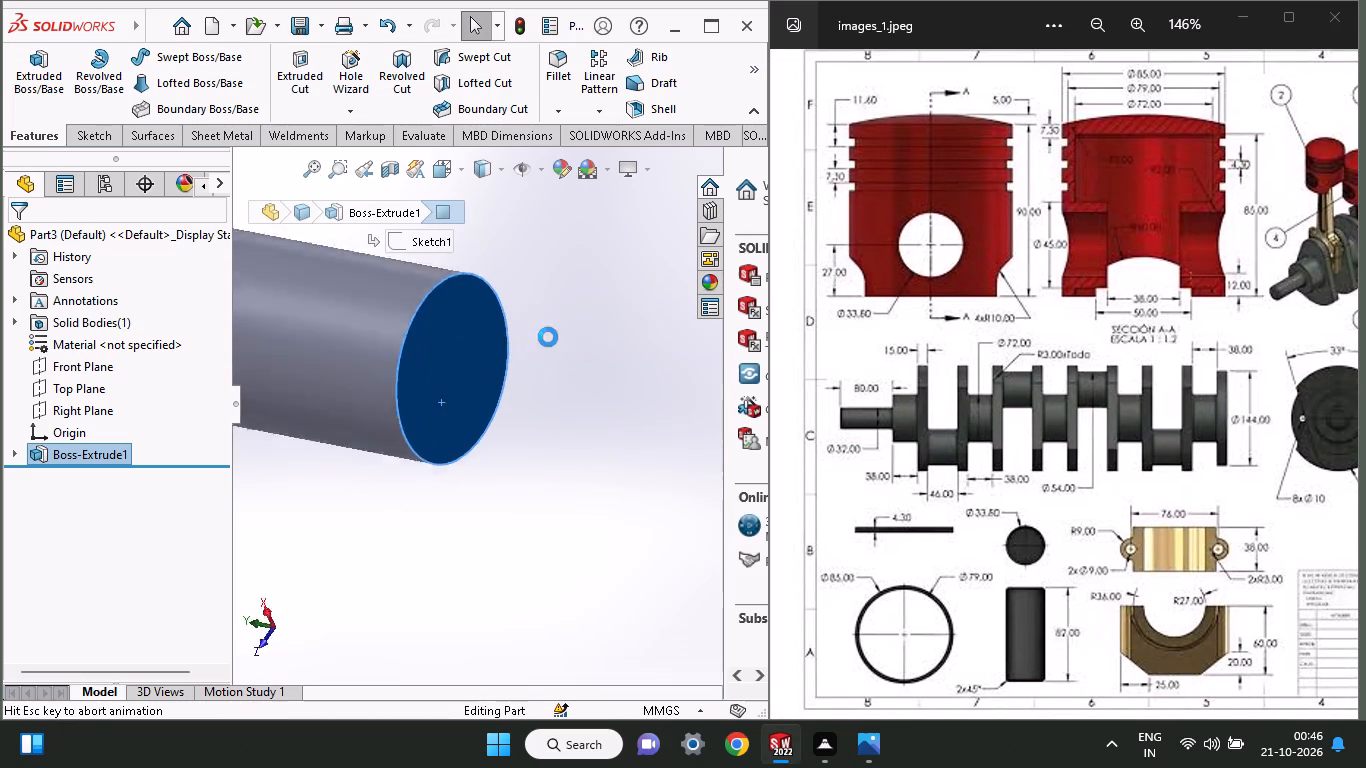
{"action": "left_click", "coordinate": [127, 99]}
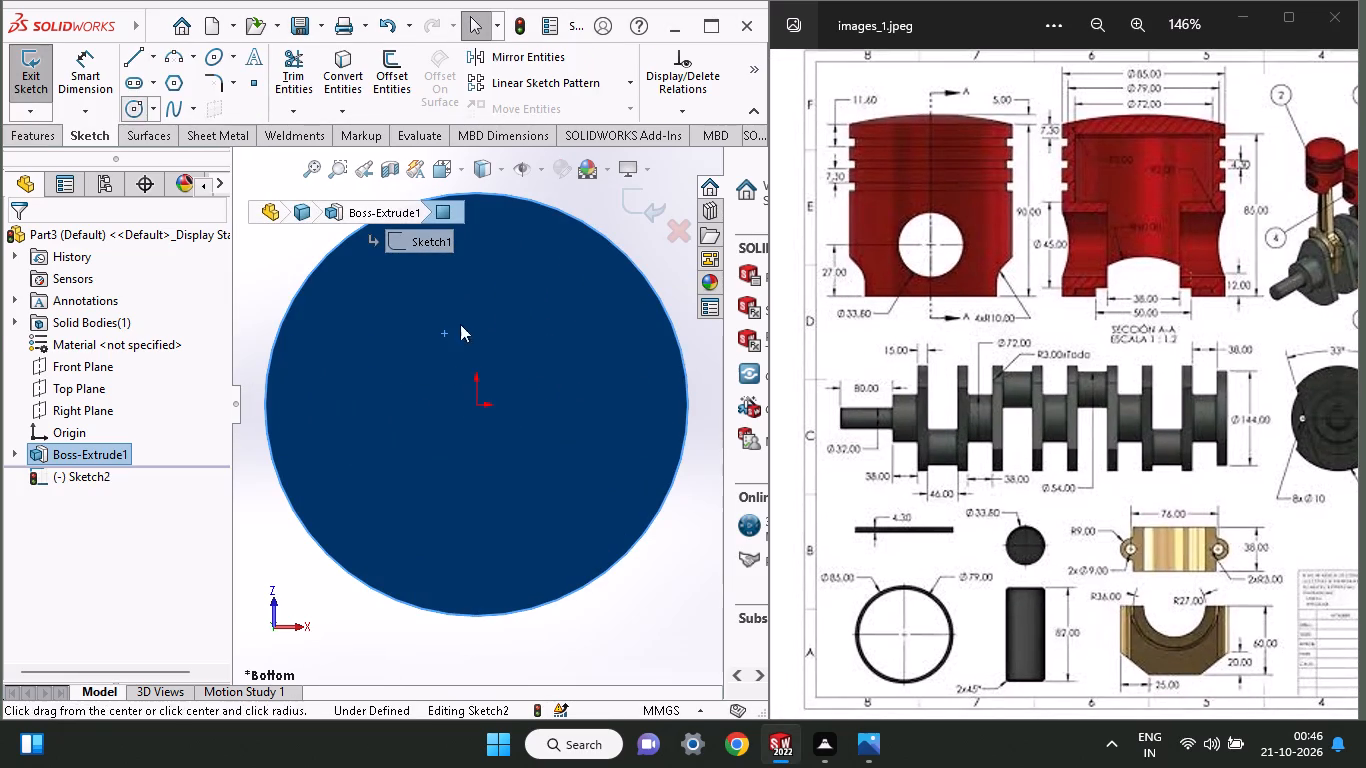
{"action": "left_click", "coordinate": [476, 405]}
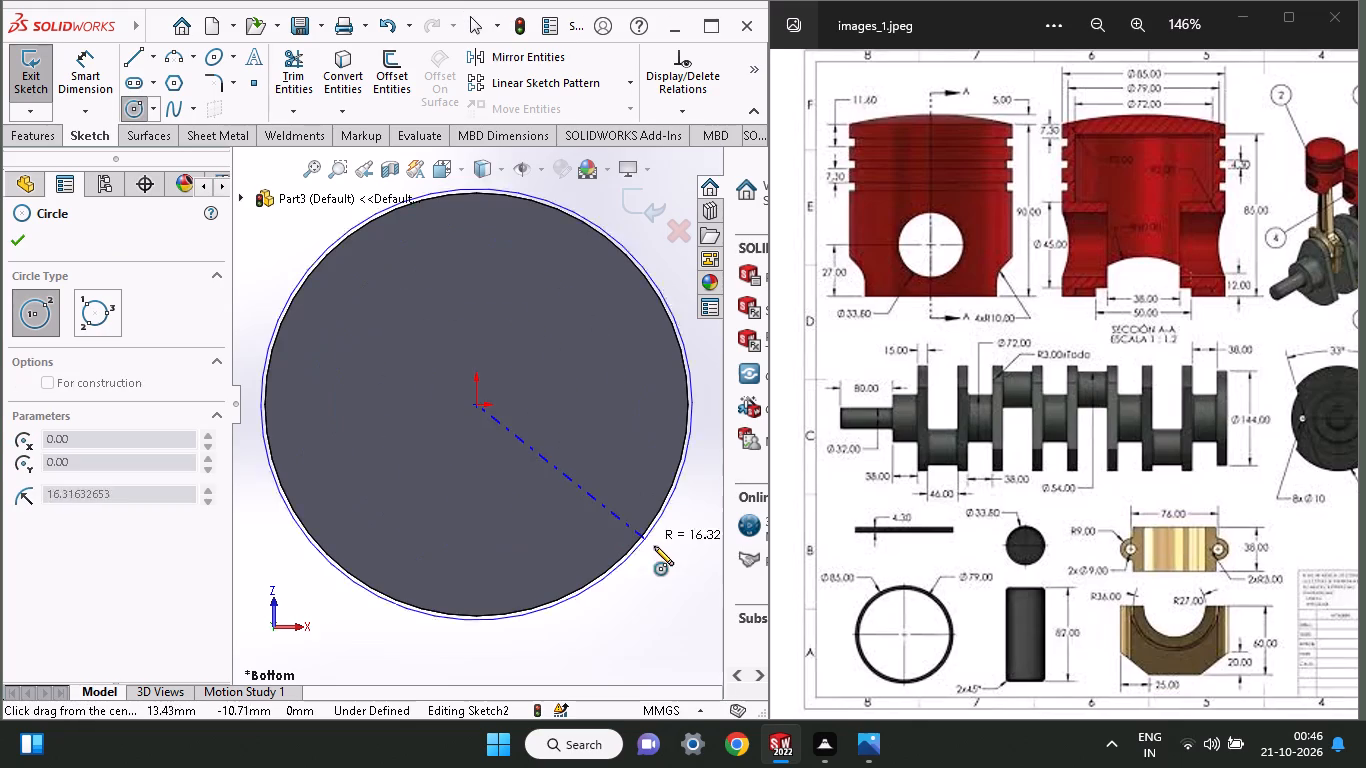
{"action": "left_click", "coordinate": [690, 559]}
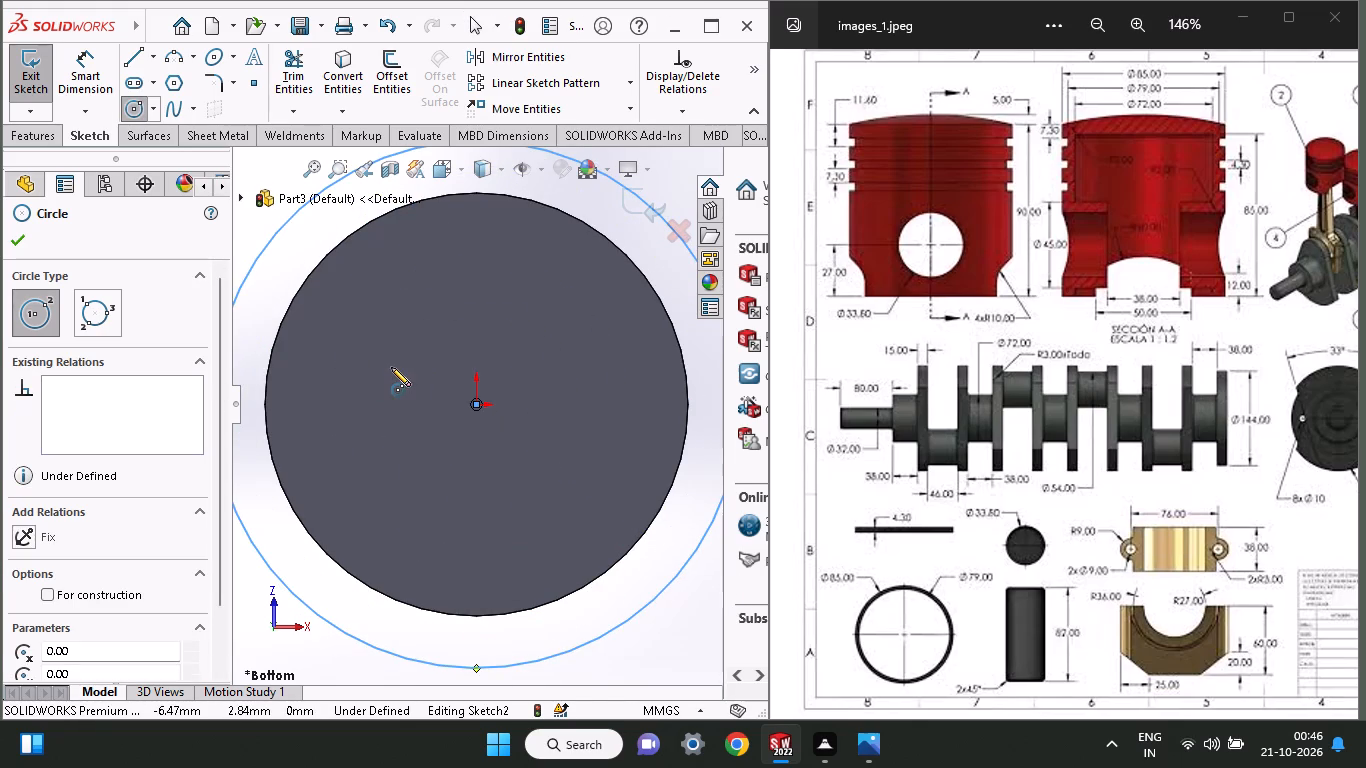
{"action": "scroll", "coordinate": [391, 367], "scroll_direction": "up", "scroll_amount": 4, "text": "ctrl"}
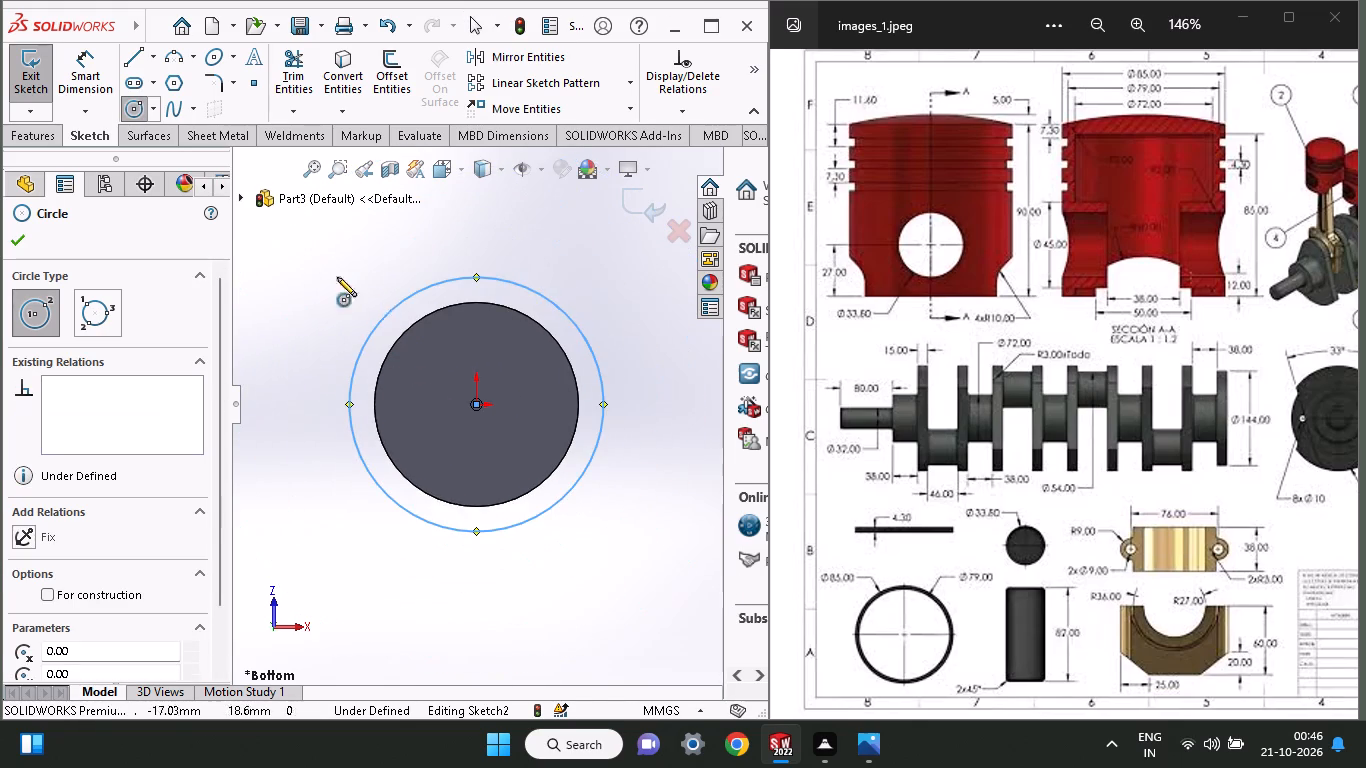
With Smart Dimension active, examine the reference drawing's crankshaft side and end views for the dimensions of the first journal.
{"action": "left_click", "coordinate": [80, 49]}
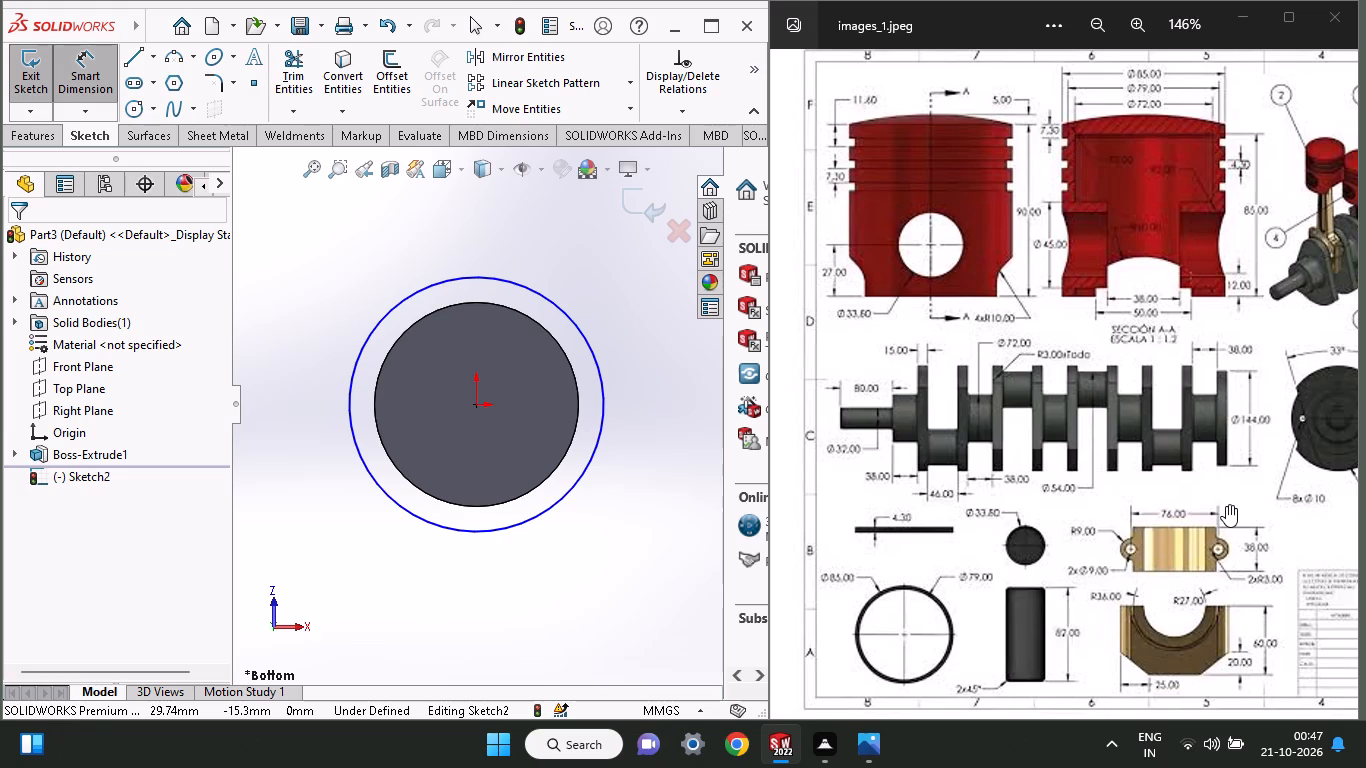
{"action": "middle_click_drag", "start_coordinate": [1226, 505], "coordinate": [1056, 518]}
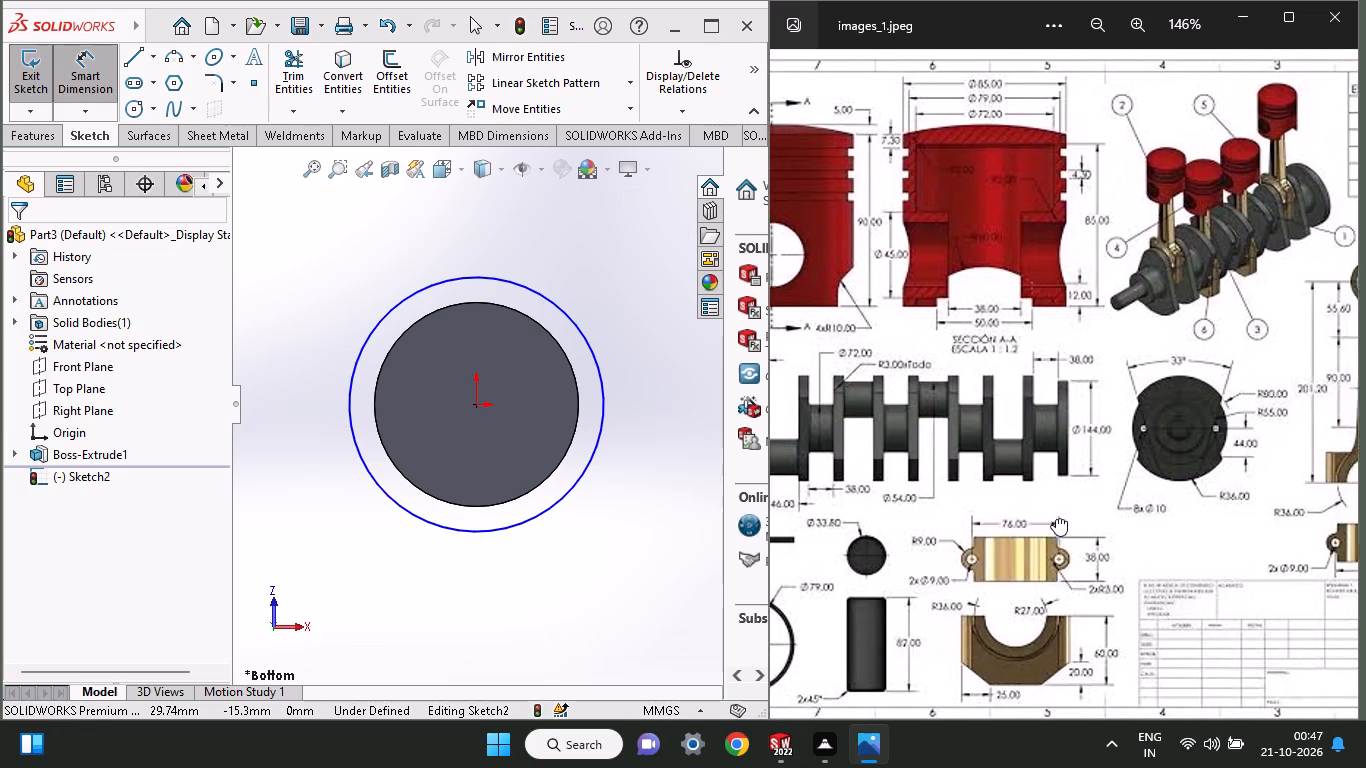
{"action": "middle_click_drag", "start_coordinate": [1056, 518], "coordinate": [1053, 520]}
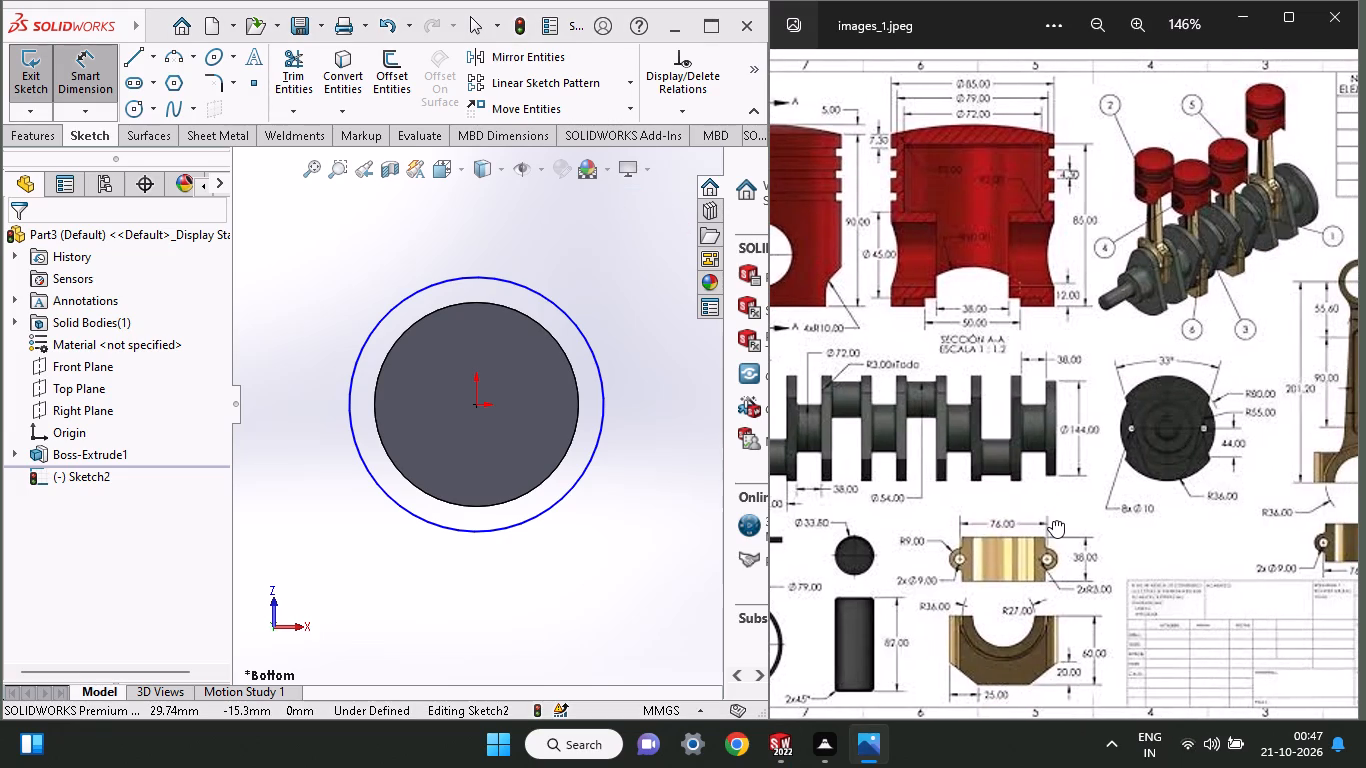
{"action": "middle_click_drag", "start_coordinate": [1053, 520], "coordinate": [1051, 520]}
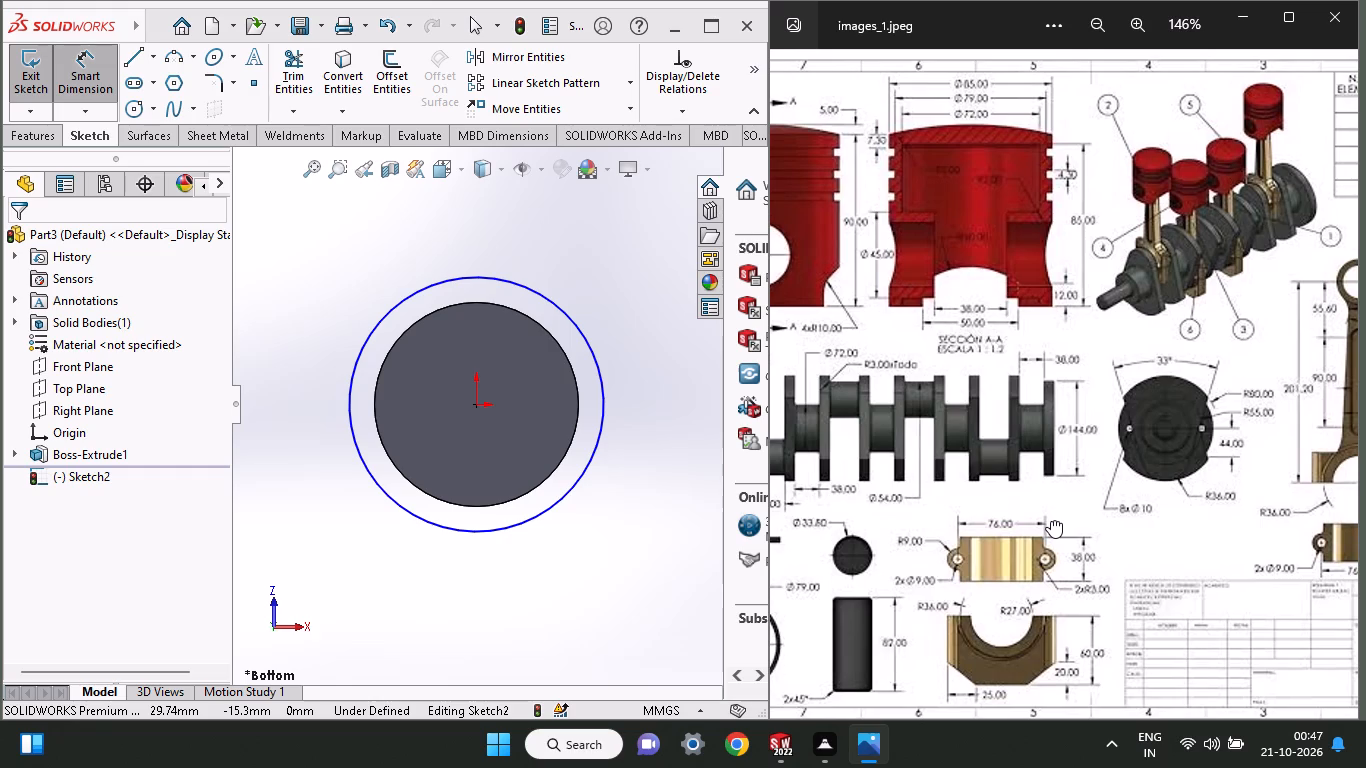
{"action": "middle_click_drag", "start_coordinate": [1051, 520], "coordinate": [1176, 480]}
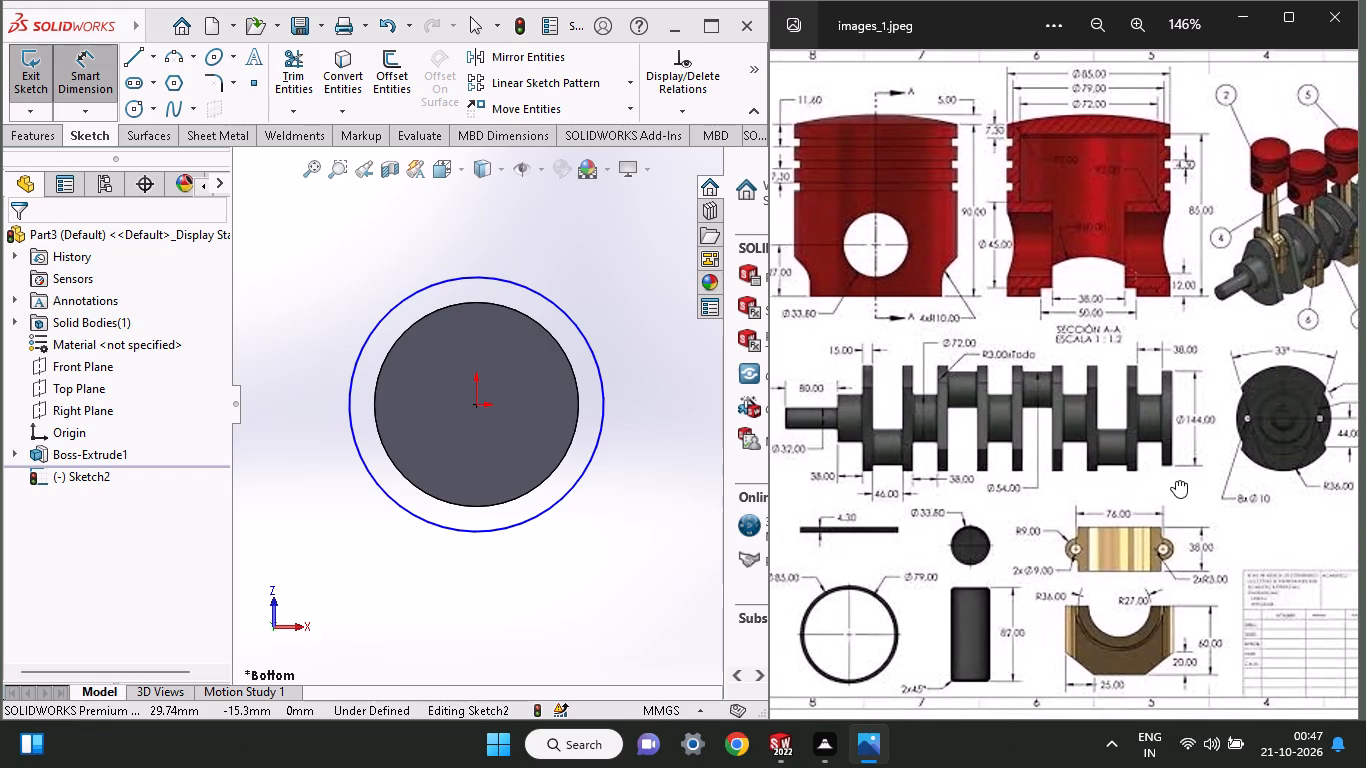
{"action": "middle_click_drag", "start_coordinate": [1176, 480], "coordinate": [1194, 470]}
{"action": "middle_click_drag", "start_coordinate": [1194, 470], "coordinate": [1012, 511]}
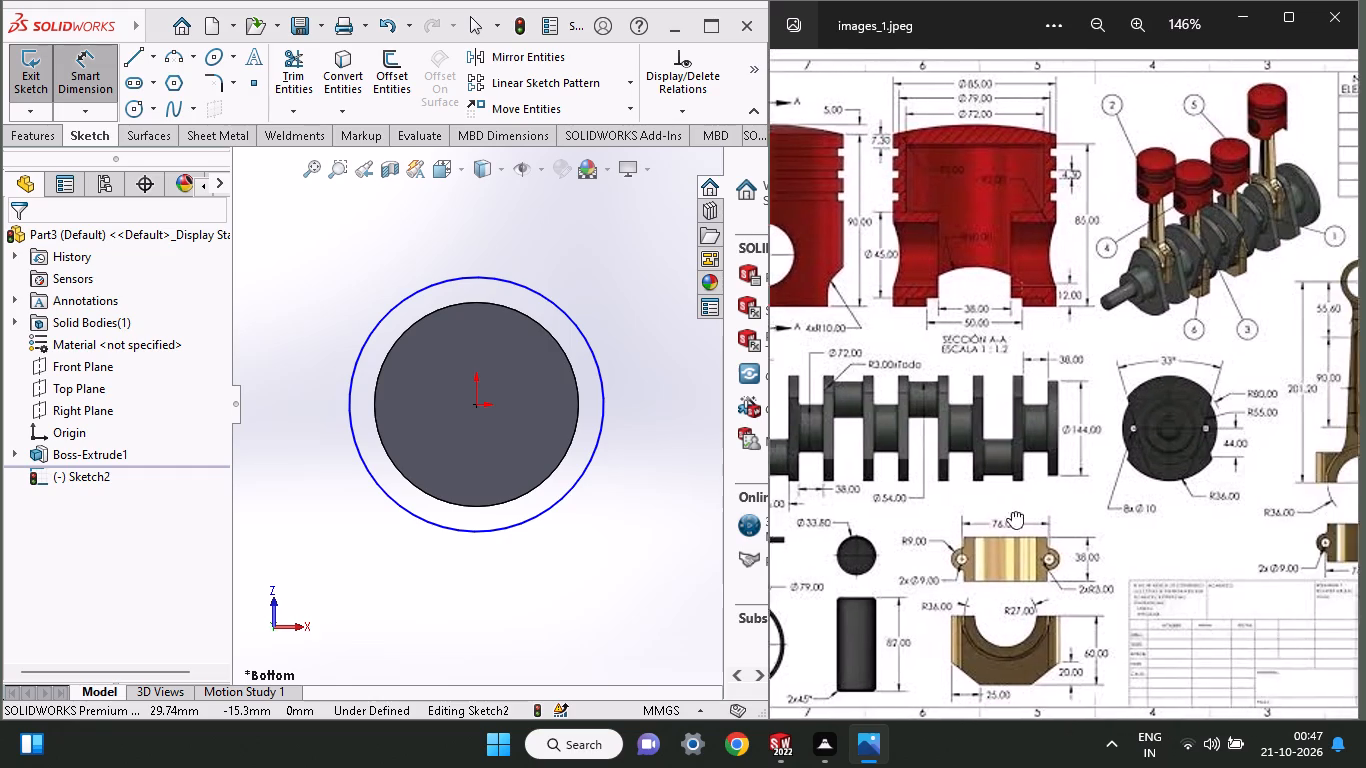
{"action": "middle_click_drag", "start_coordinate": [1012, 511], "coordinate": [869, 543]}
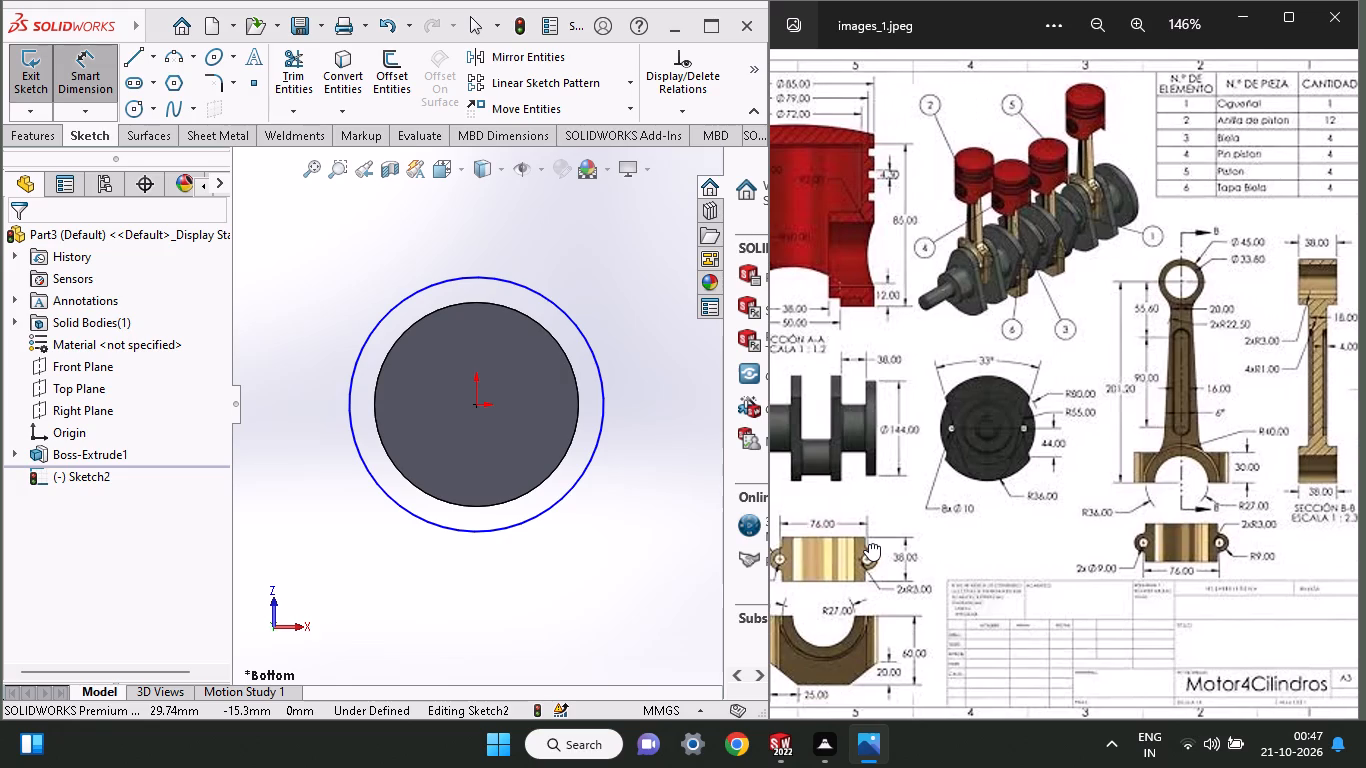
{"action": "middle_click_drag", "start_coordinate": [869, 543], "coordinate": [1231, 478]}
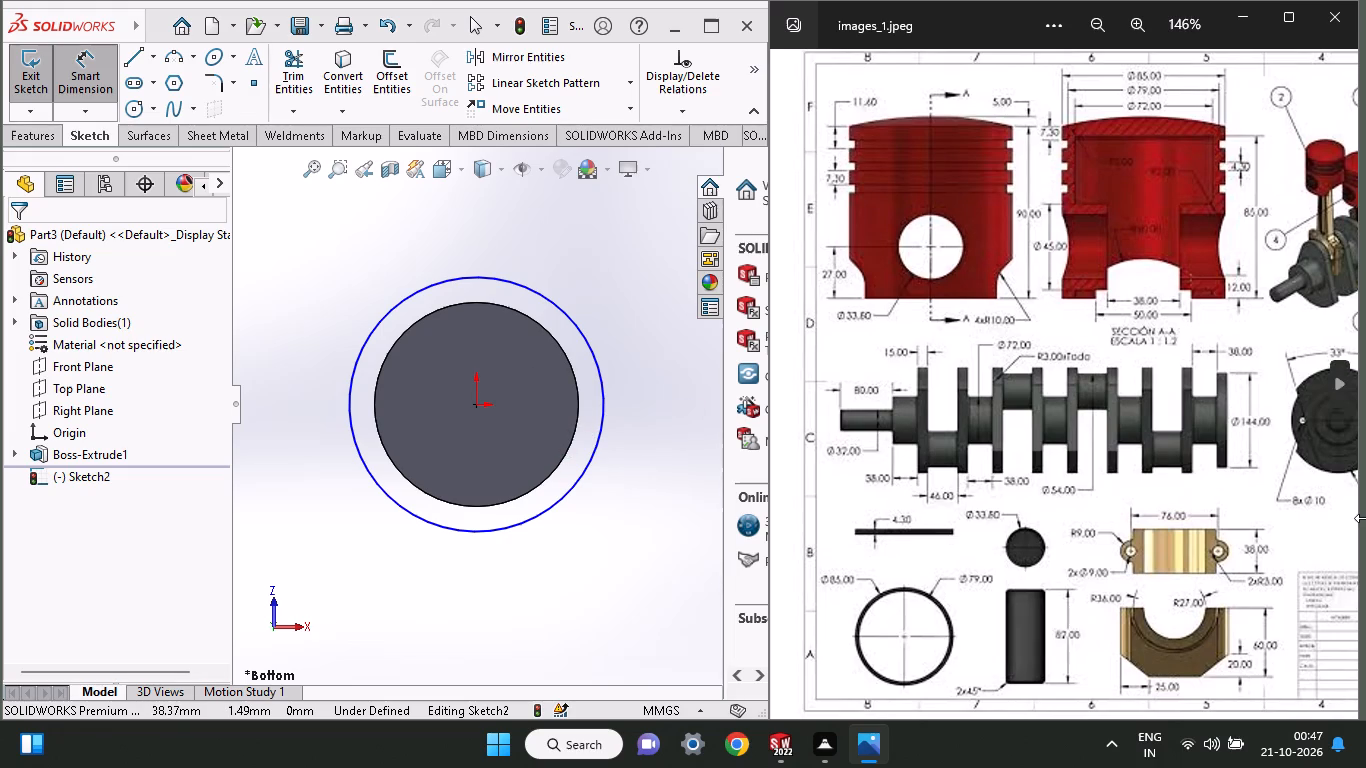
{"action": "middle_click_drag", "start_coordinate": [1260, 532], "coordinate": [1093, 582]}
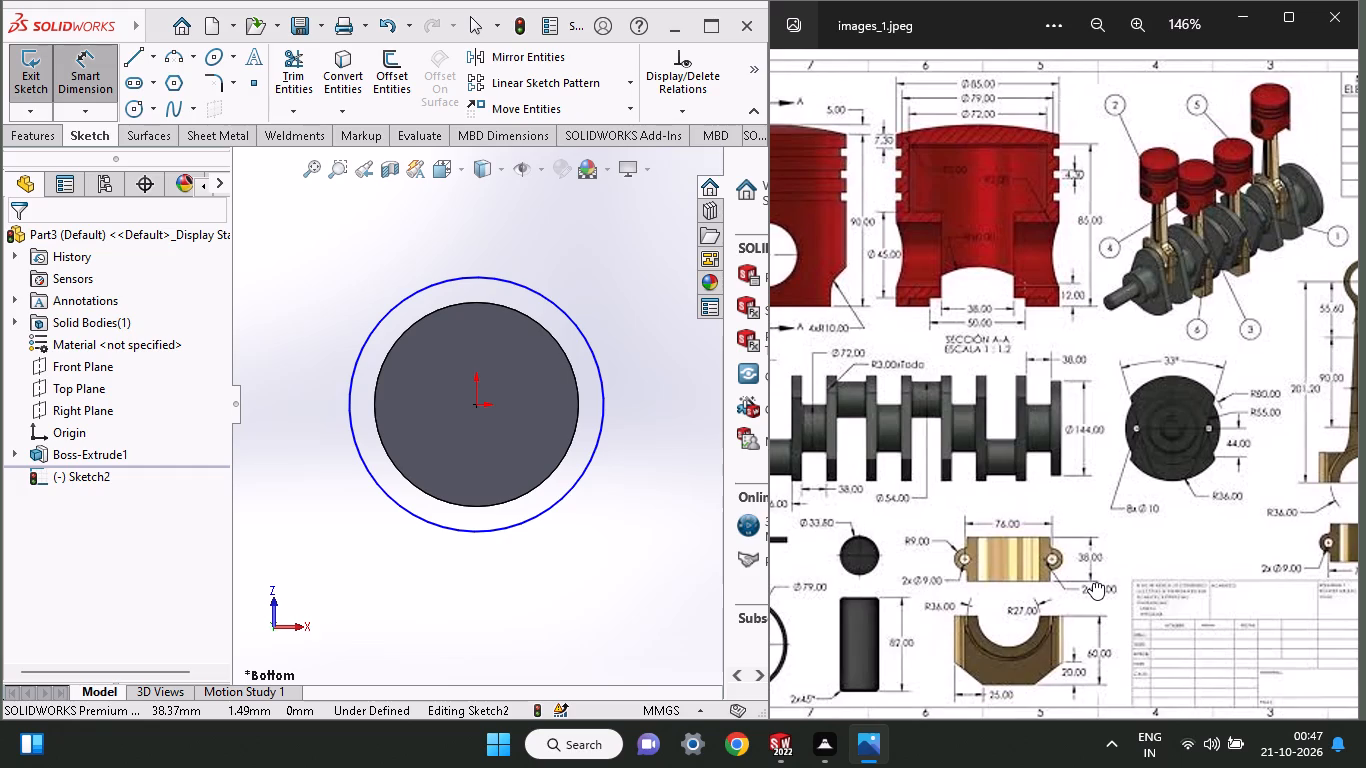
{"action": "middle_click_drag", "start_coordinate": [1093, 582], "coordinate": [1296, 681]}
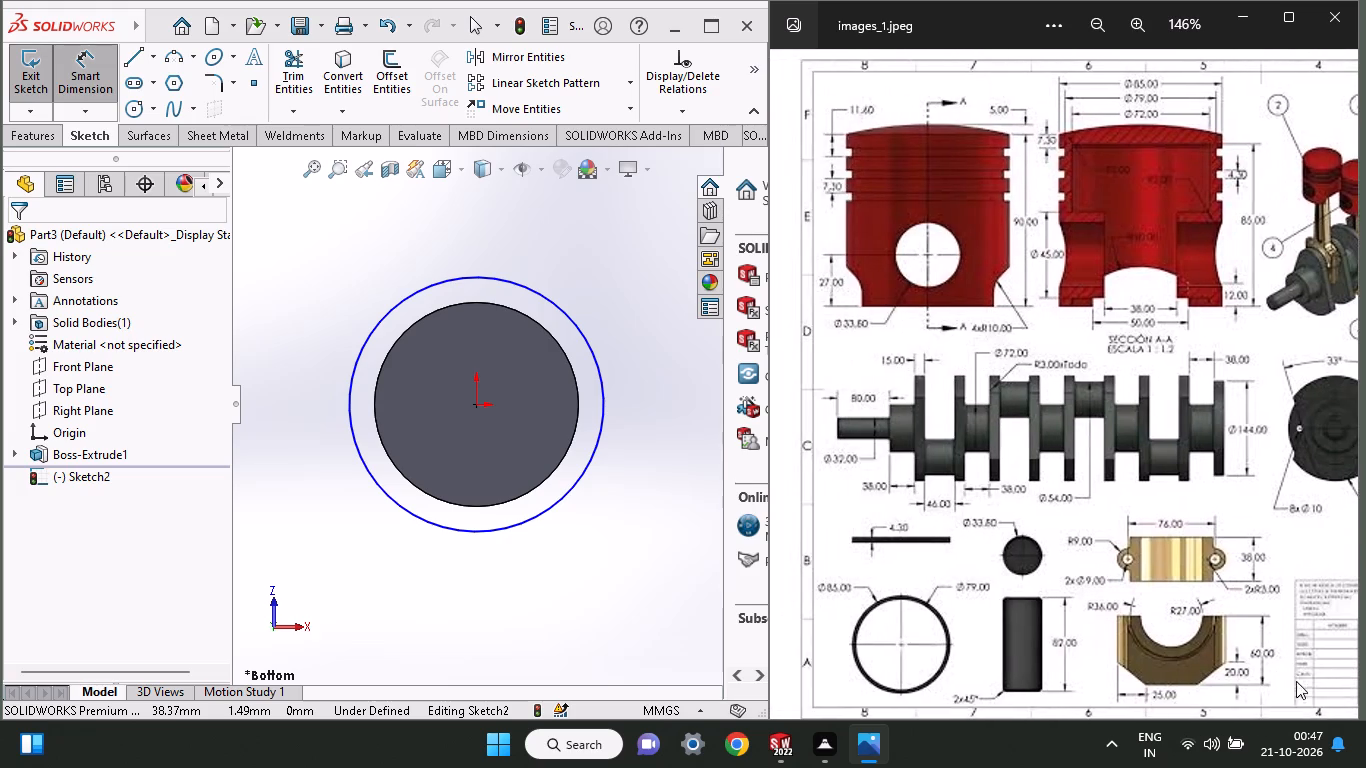
{"action": "middle_click_drag", "start_coordinate": [1296, 681], "coordinate": [1365, 683]}
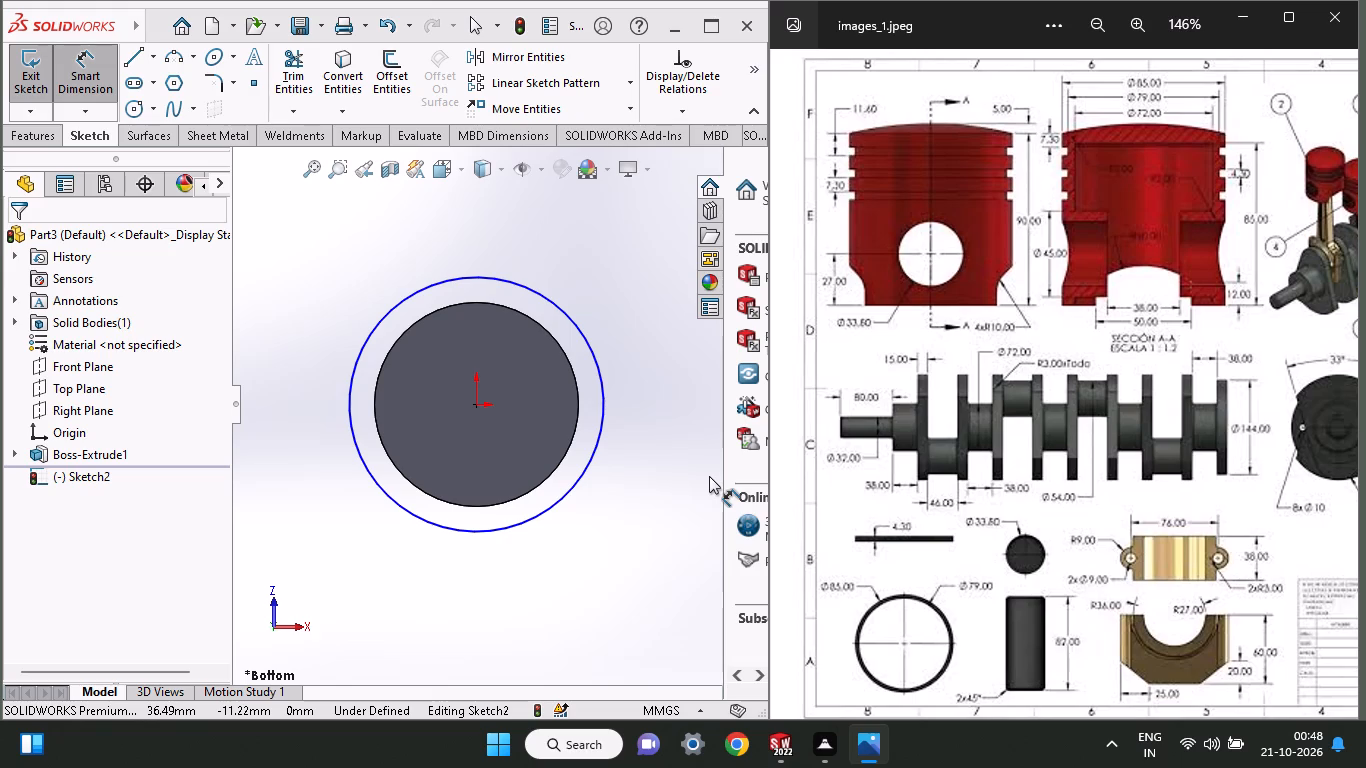
Dimension the new circle's diameter as 72 mm.
{"action": "left_click", "coordinate": [521, 289]}
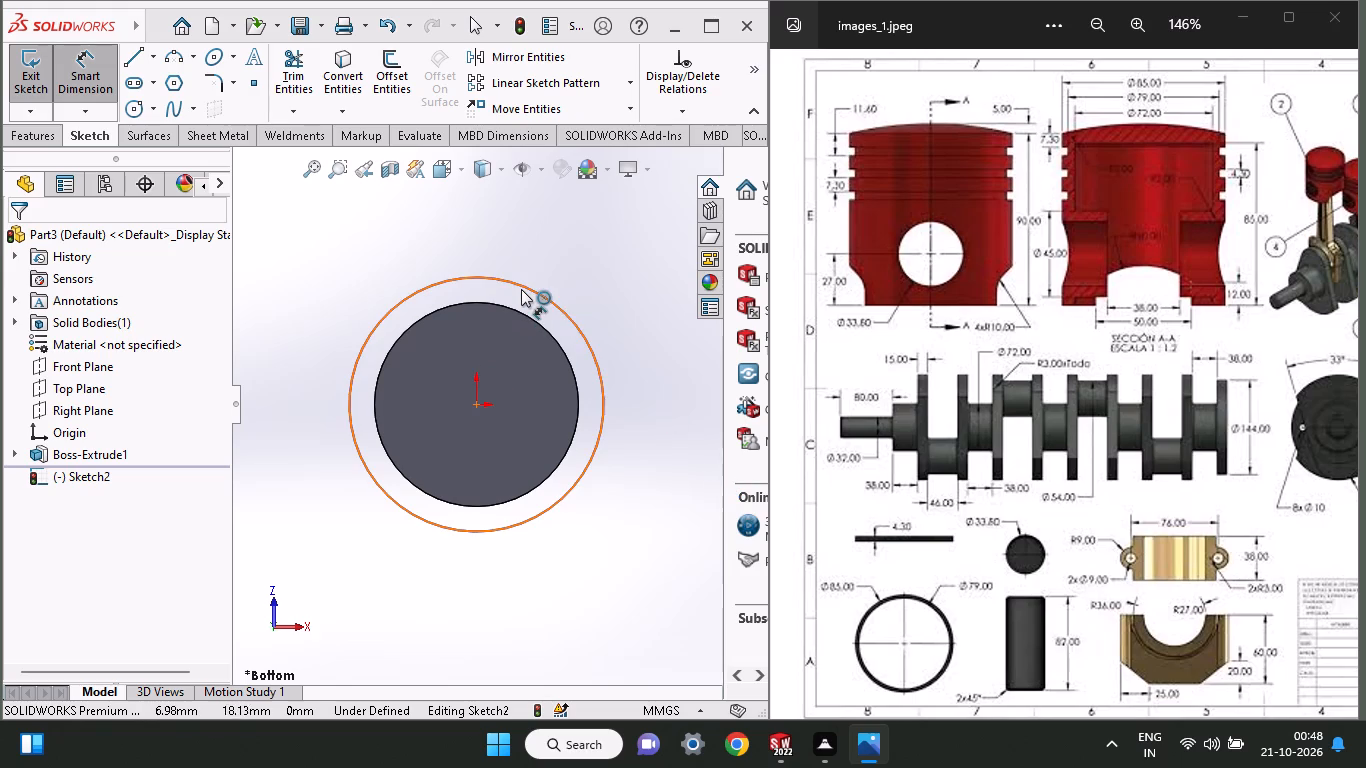
{"action": "left_click", "coordinate": [523, 253]}
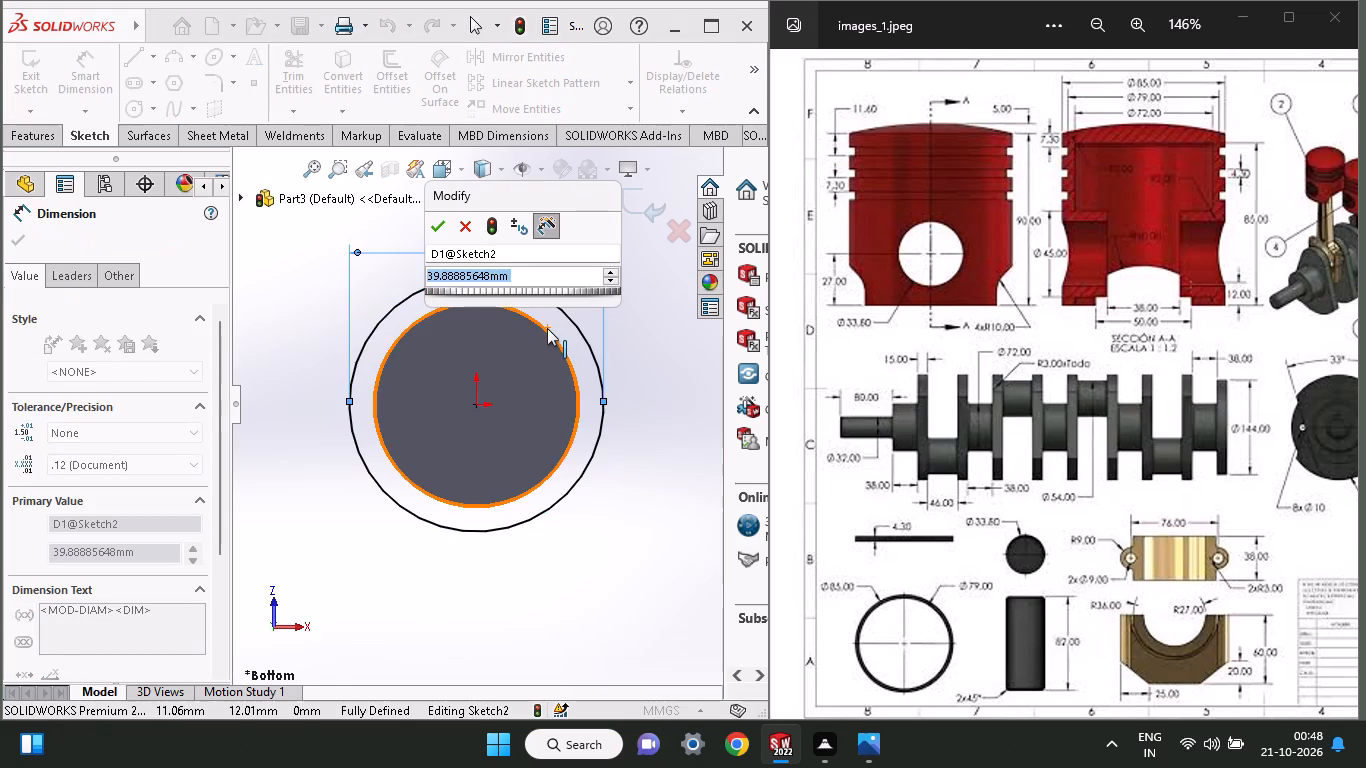
{"action": "type", "text": "72"}
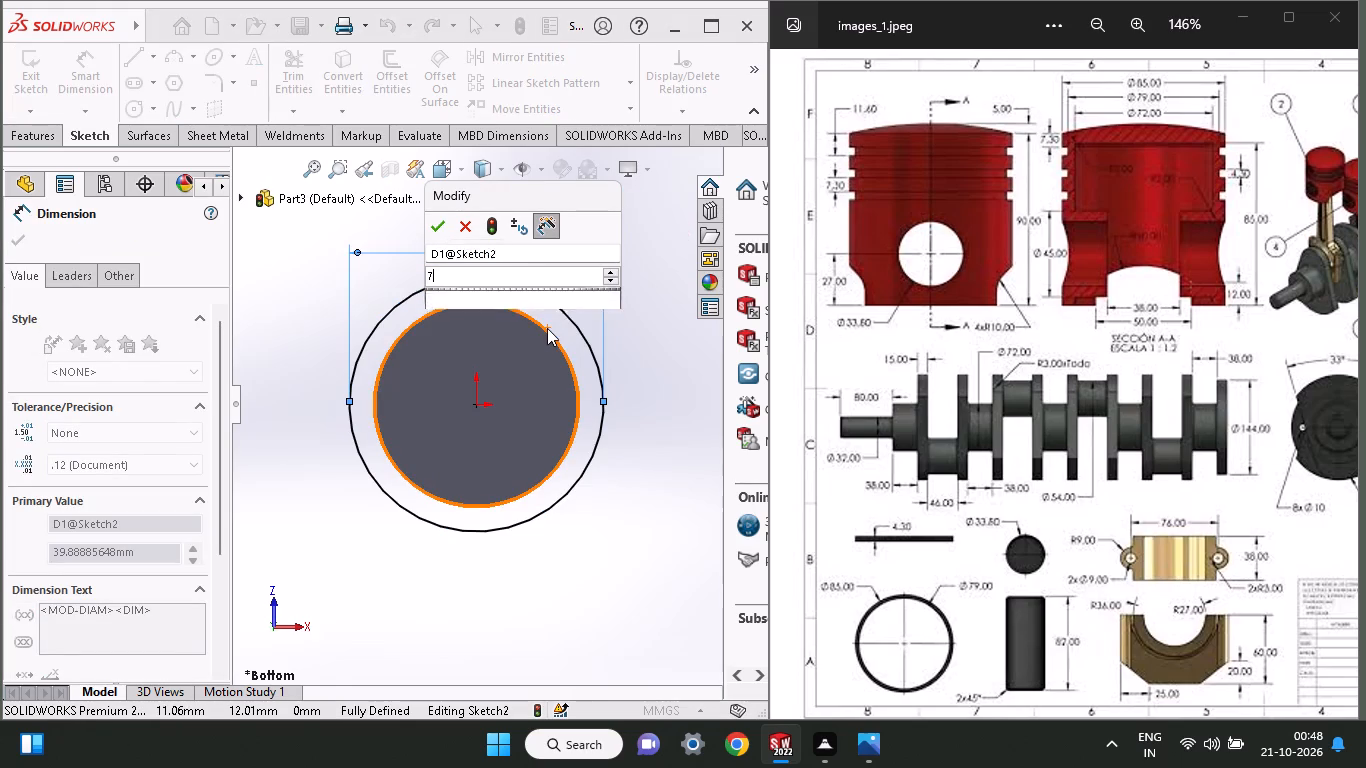
{"action": "key", "text": "Return"}
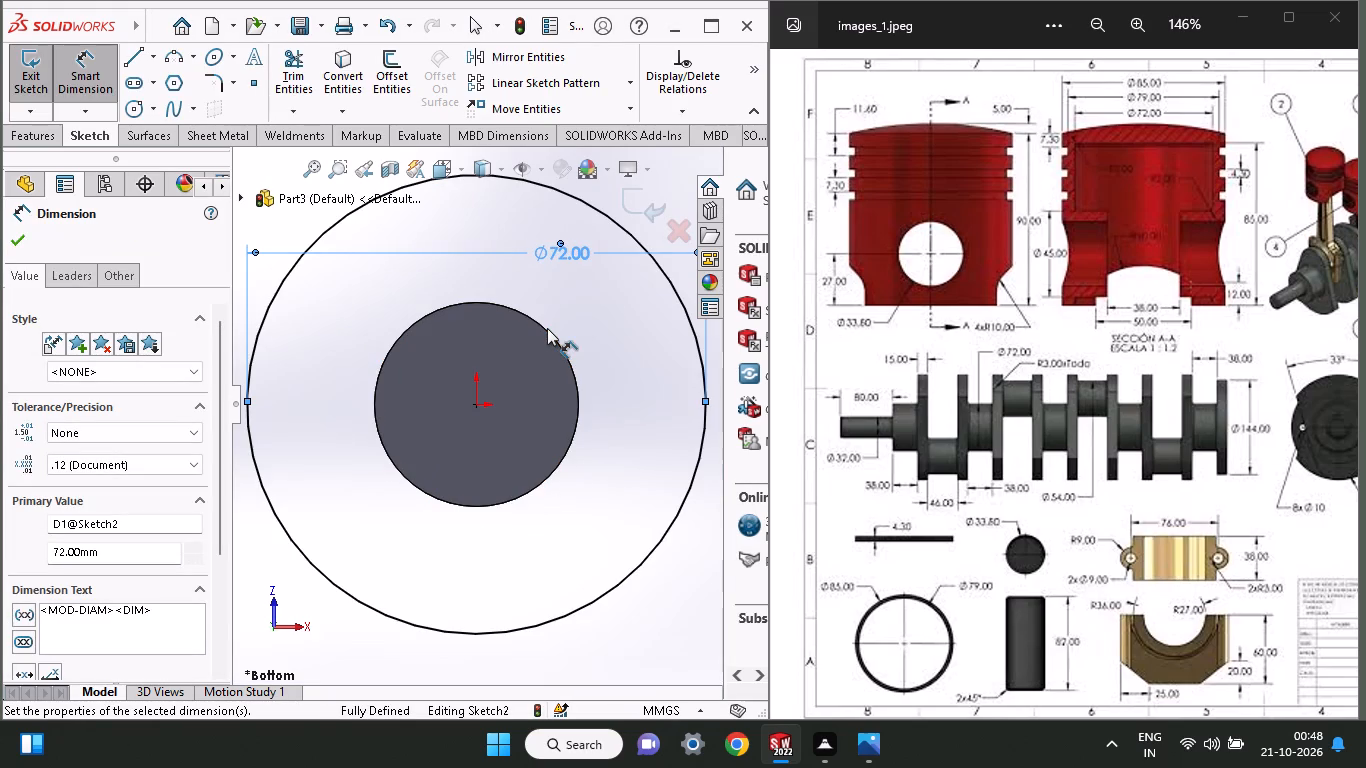
Extrude the 72 mm circle as a blind, merged boss 38 mm deep, extending away from the end shaft.
{"action": "scroll", "coordinate": [547, 328], "scroll_direction": "down", "scroll_amount": 3, "text": "ctrl"}
{"action": "scroll", "coordinate": [547, 328], "scroll_direction": "up", "scroll_amount": 7, "text": "ctrl"}
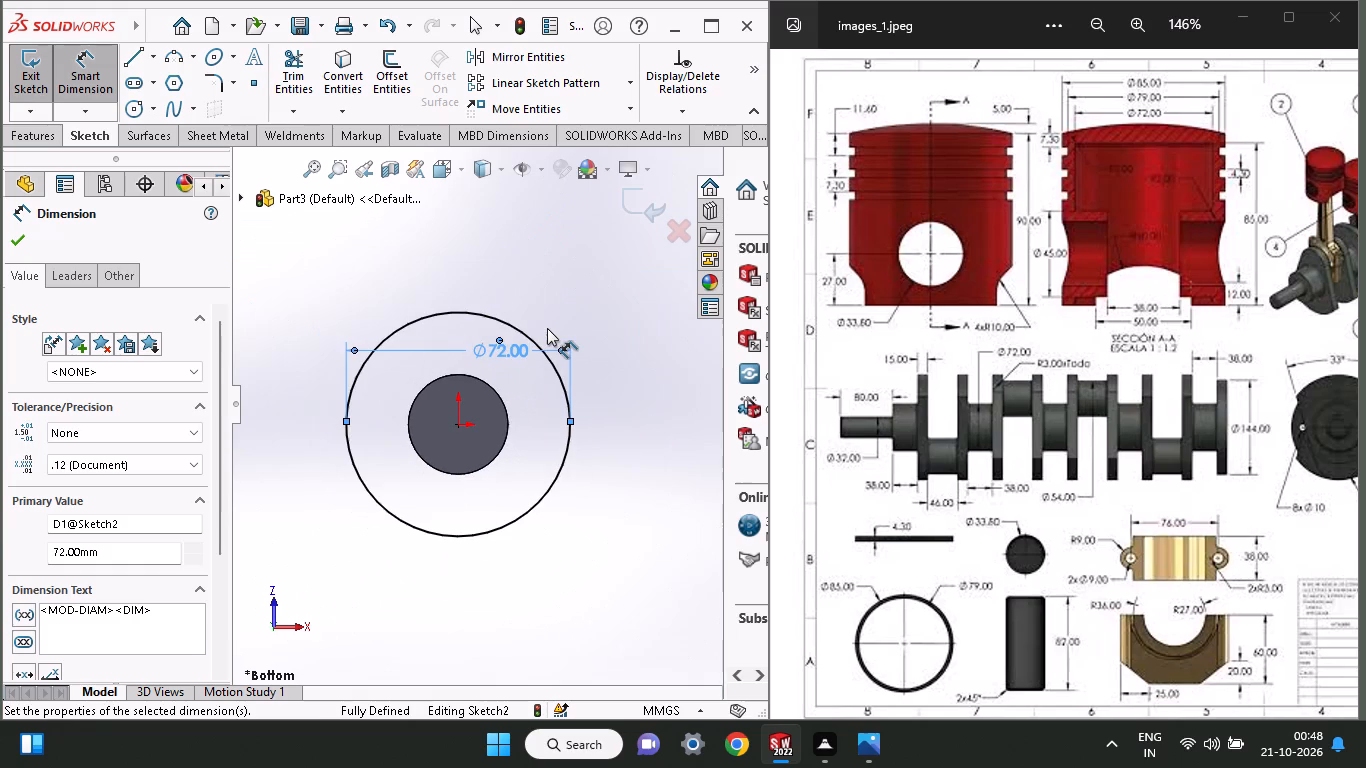
{"action": "middle_click_drag", "start_coordinate": [516, 553], "coordinate": [598, 568]}
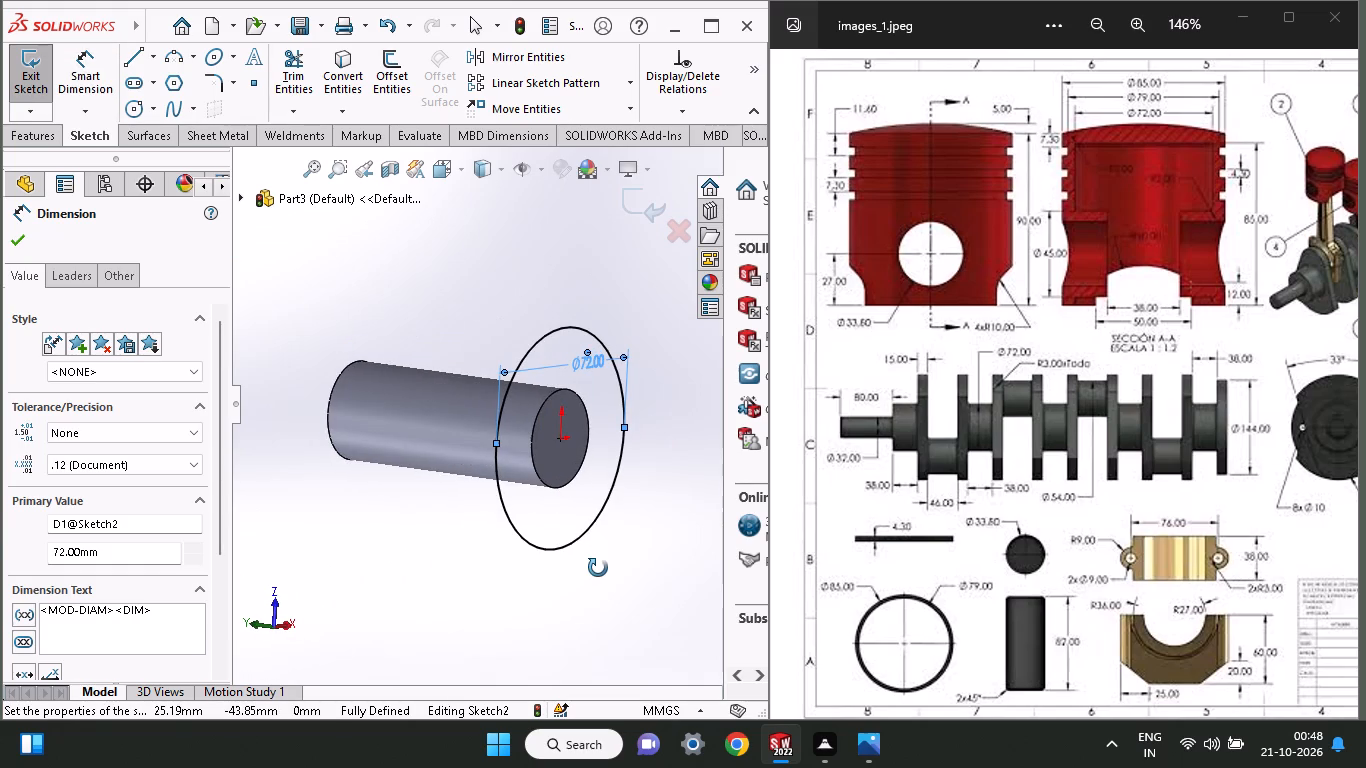
{"action": "middle_click_drag", "start_coordinate": [598, 568], "coordinate": [621, 557]}
{"action": "left_click", "coordinate": [23, 131]}
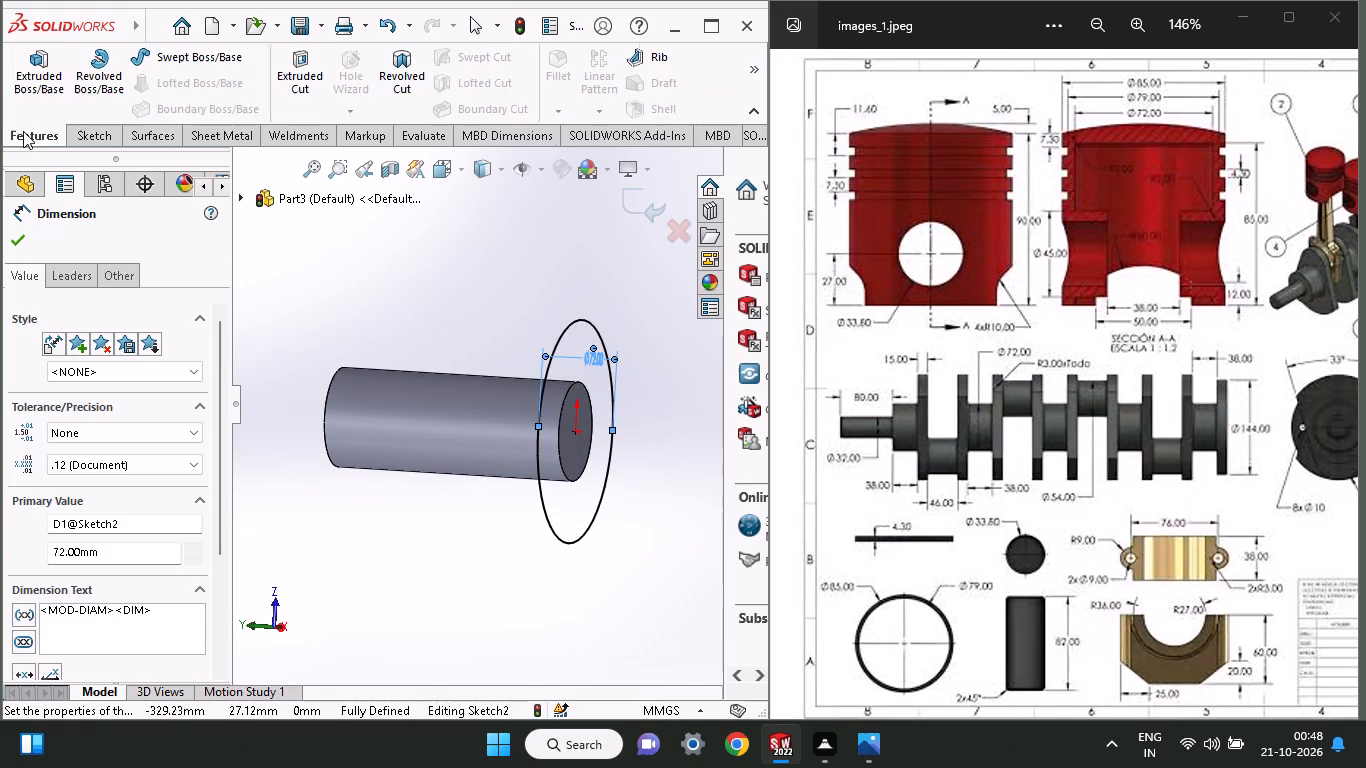
{"action": "left_click", "coordinate": [46, 92]}
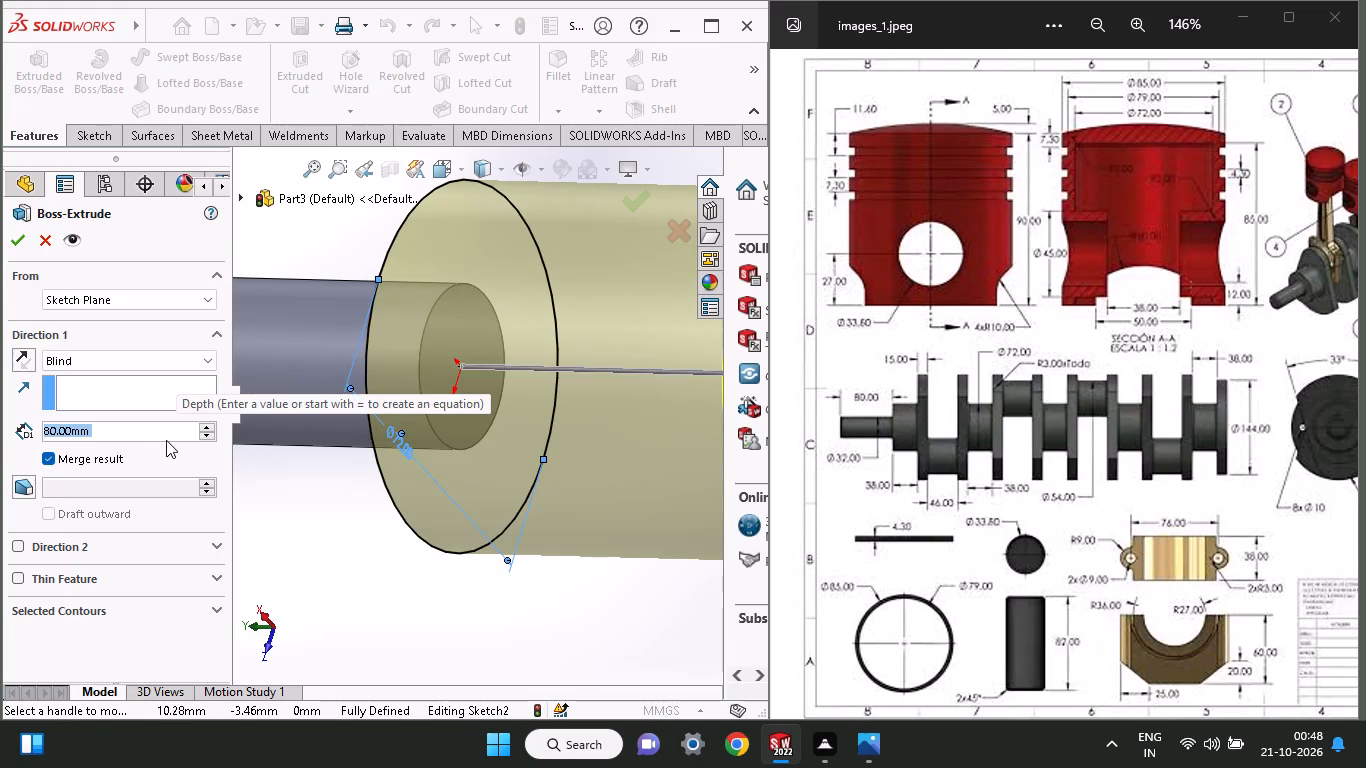
{"action": "left_click_drag", "start_coordinate": [143, 429], "coordinate": [0, 428]}
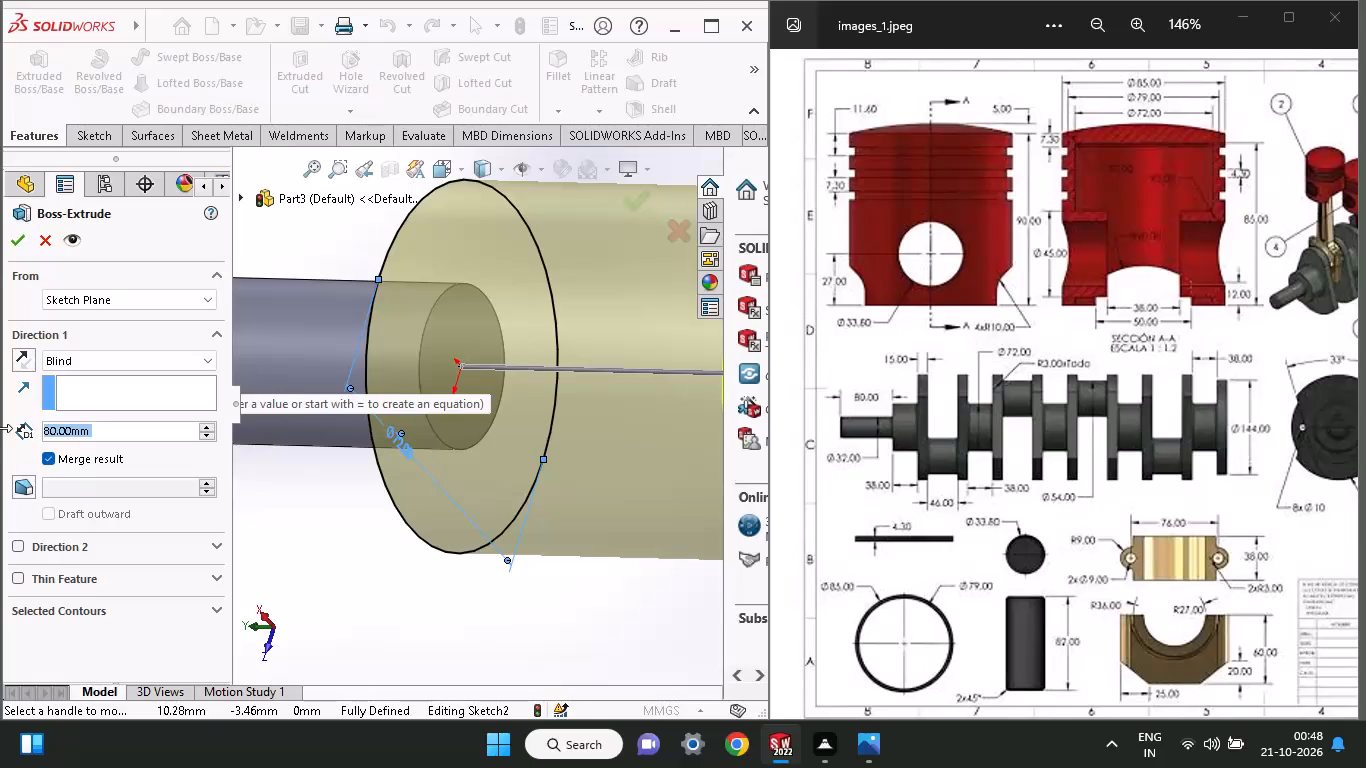
{"action": "type", "text": "38"}
{"action": "key", "text": "Return"}
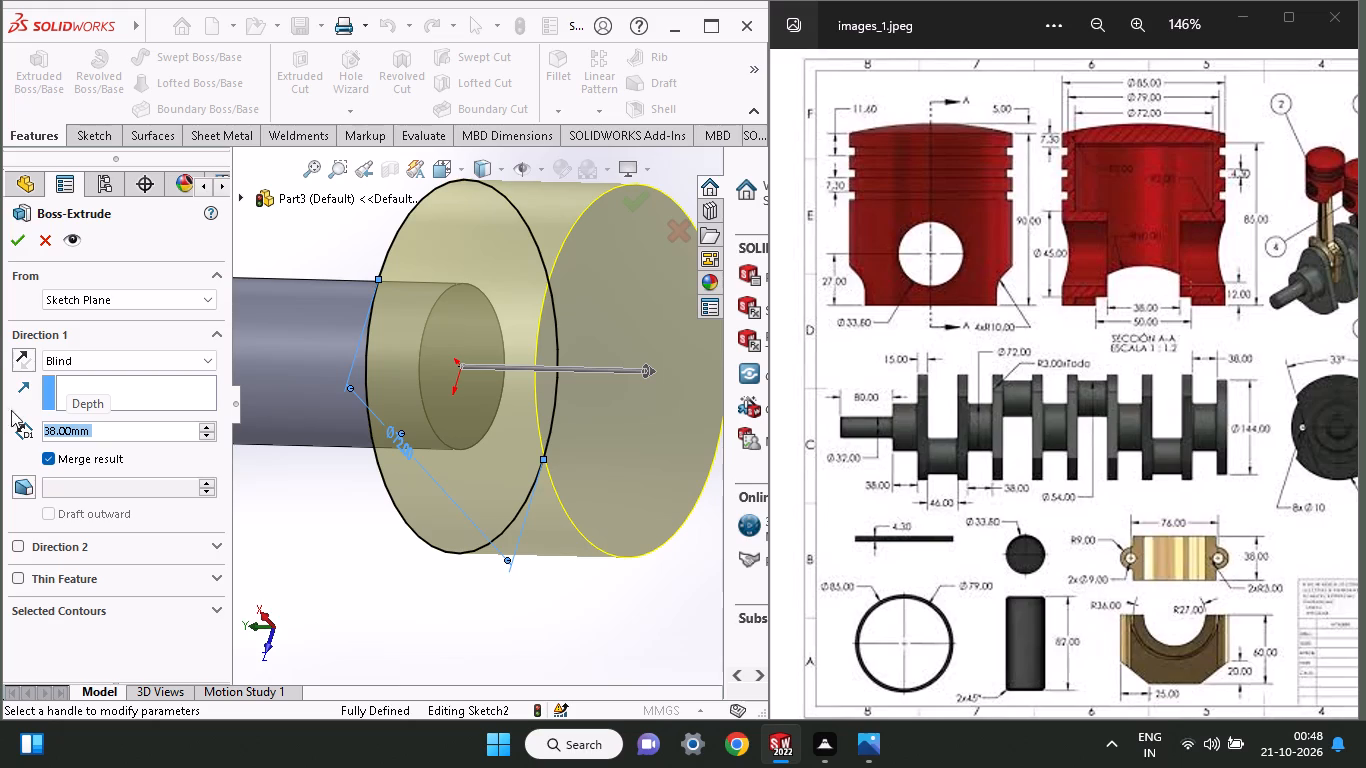
{"action": "left_click", "coordinate": [13, 248]}
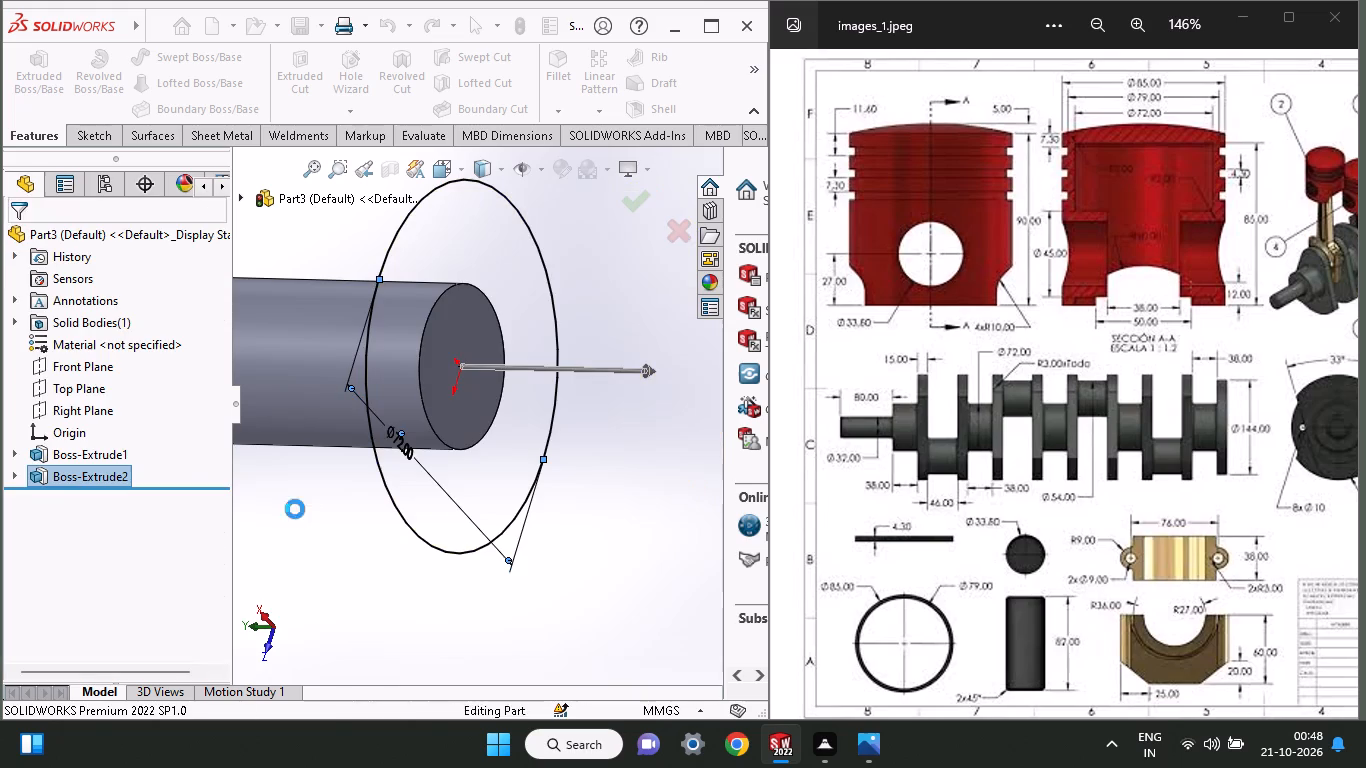
Sketch a circle about 21 mm in diameter on the 72 mm boss's end face, centred about 23 mm directly above the origin.
{"action": "middle_click_drag", "start_coordinate": [495, 412], "coordinate": [472, 422]}
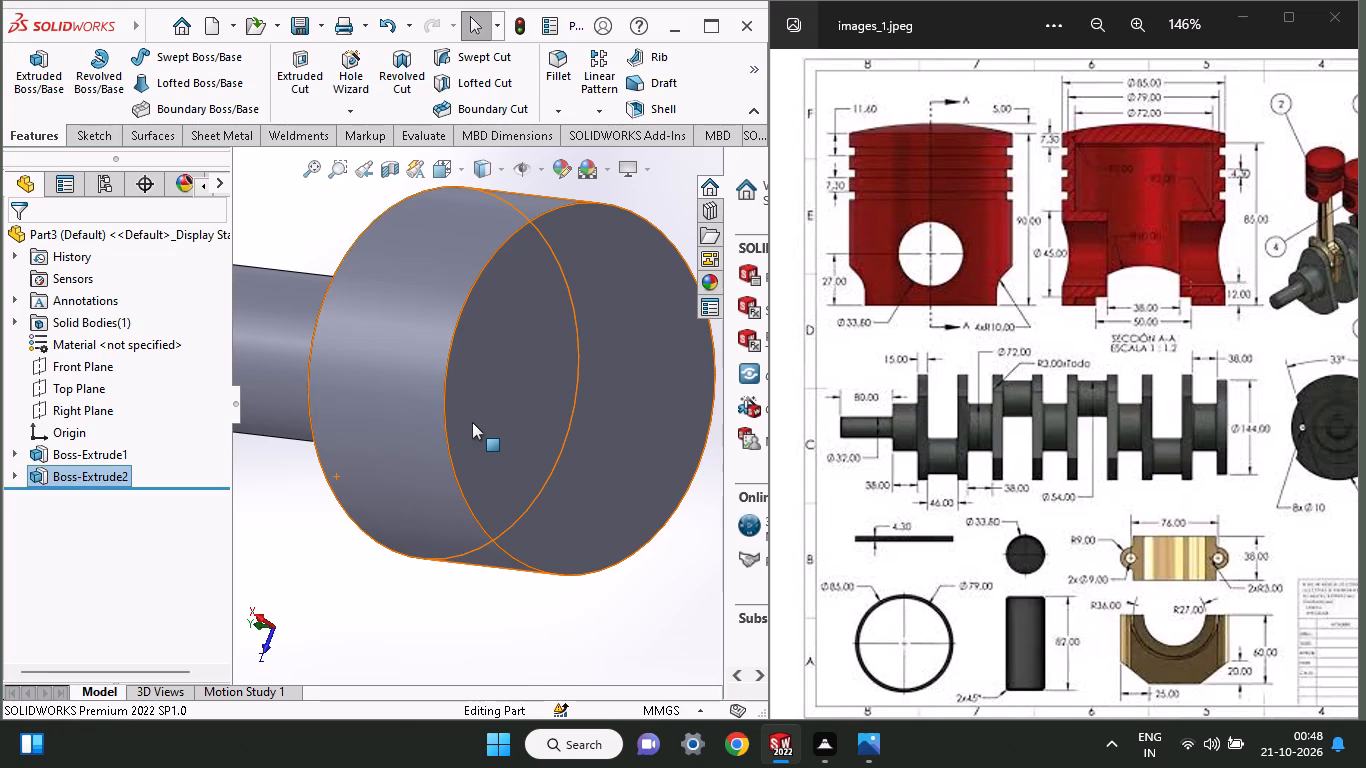
{"action": "left_click", "coordinate": [554, 433]}
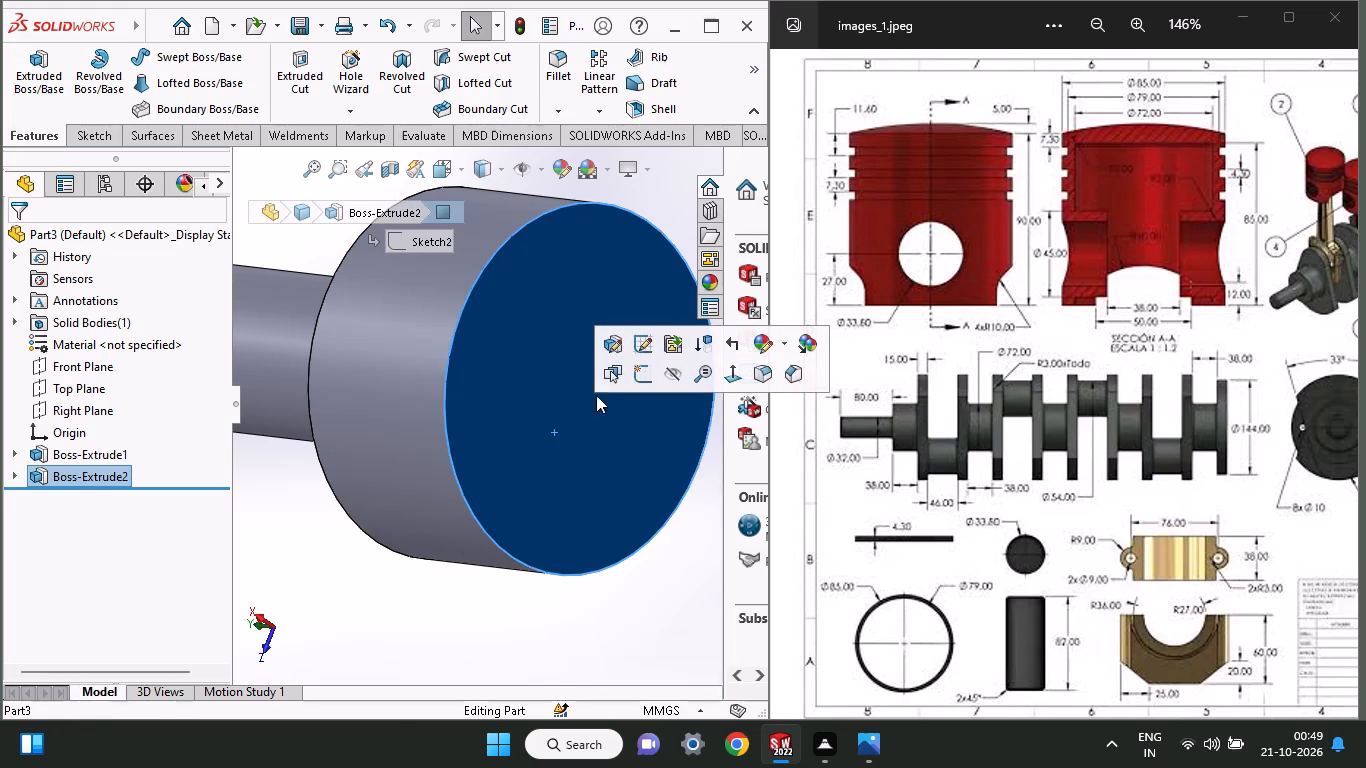
{"action": "left_click", "coordinate": [638, 375]}
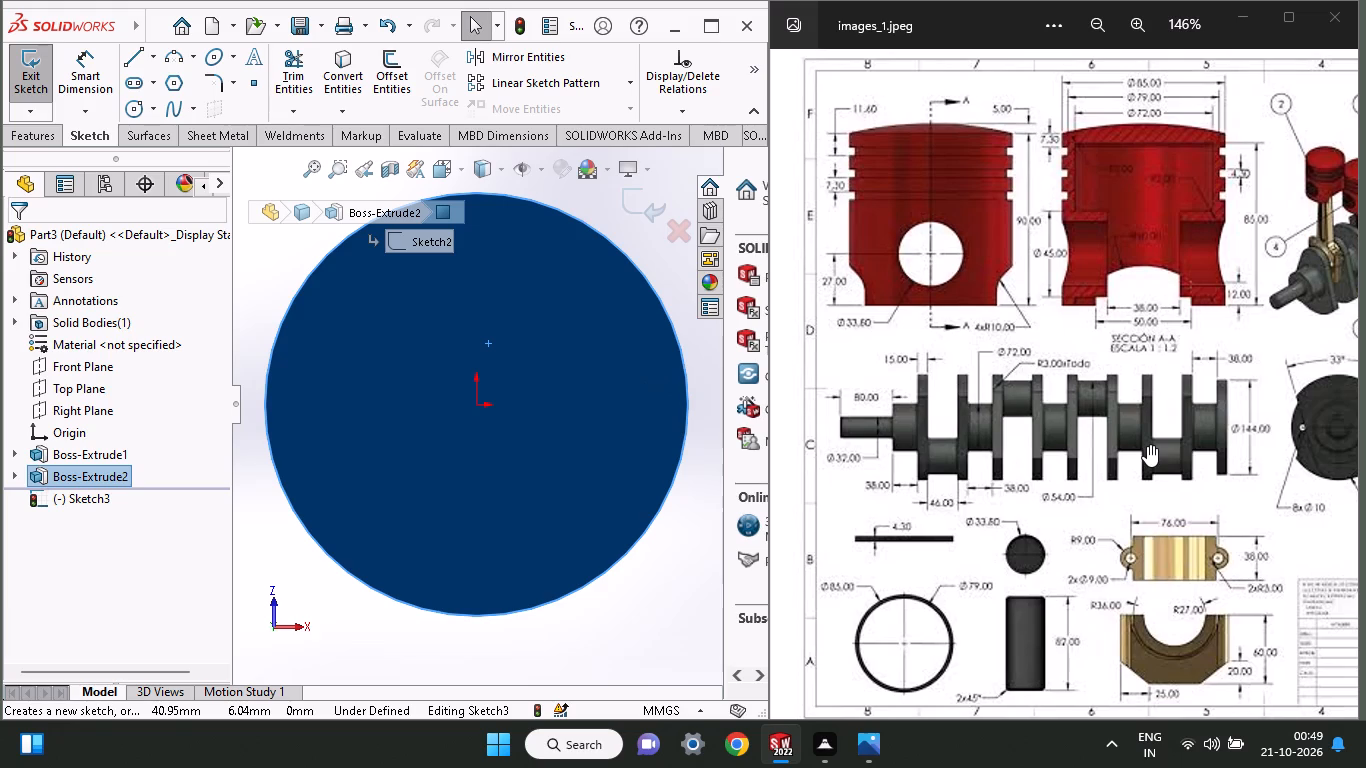
{"action": "middle_click_drag", "start_coordinate": [1147, 445], "coordinate": [1059, 483]}
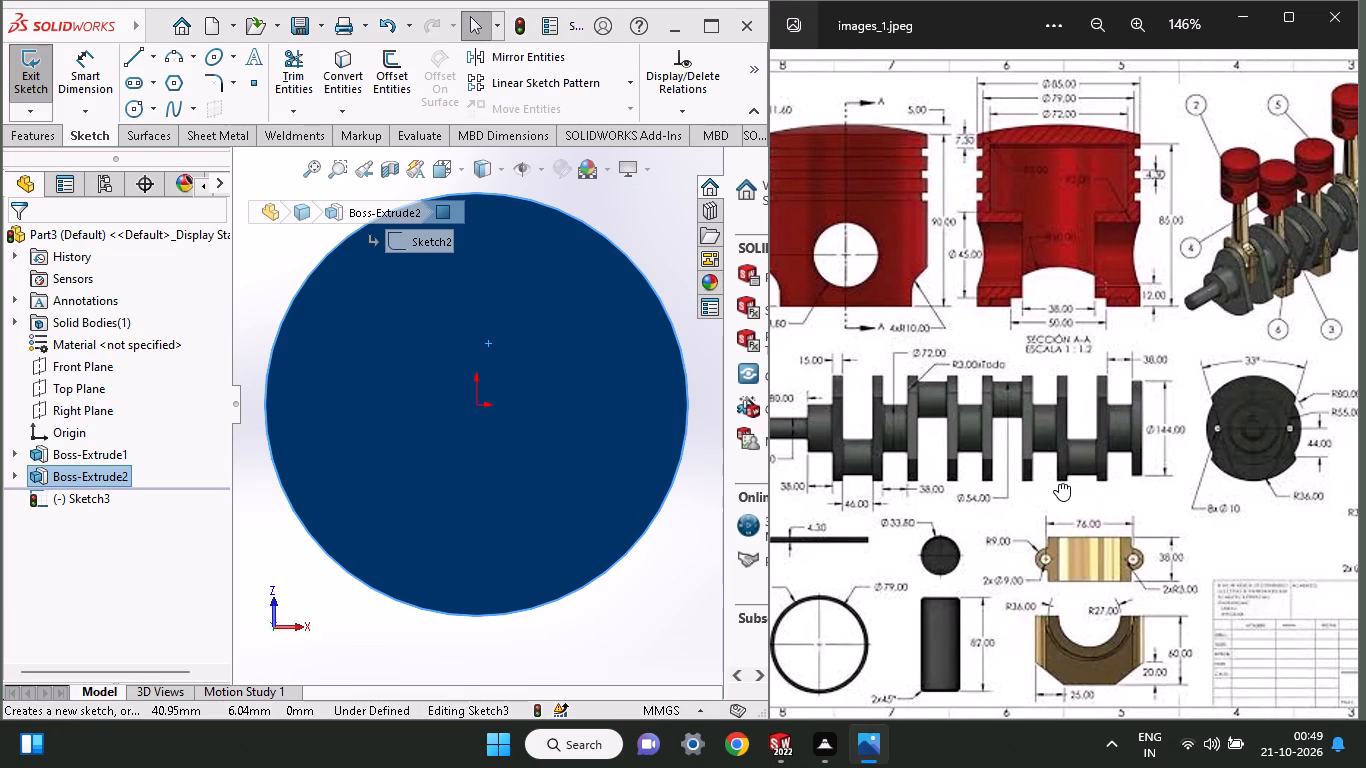
{"action": "middle_click_drag", "start_coordinate": [1059, 483], "coordinate": [1055, 483]}
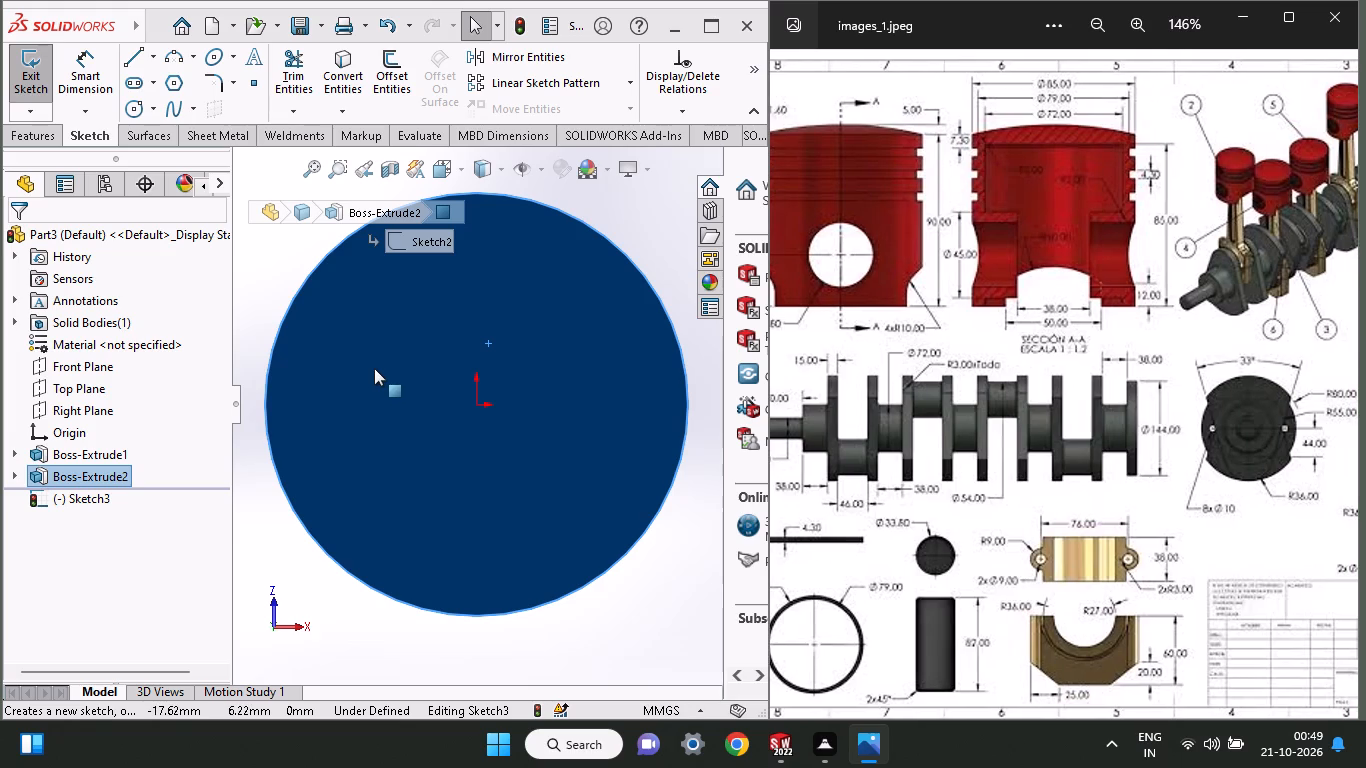
{"action": "scroll", "coordinate": [374, 368], "scroll_direction": "up", "scroll_amount": 3, "text": "ctrl"}
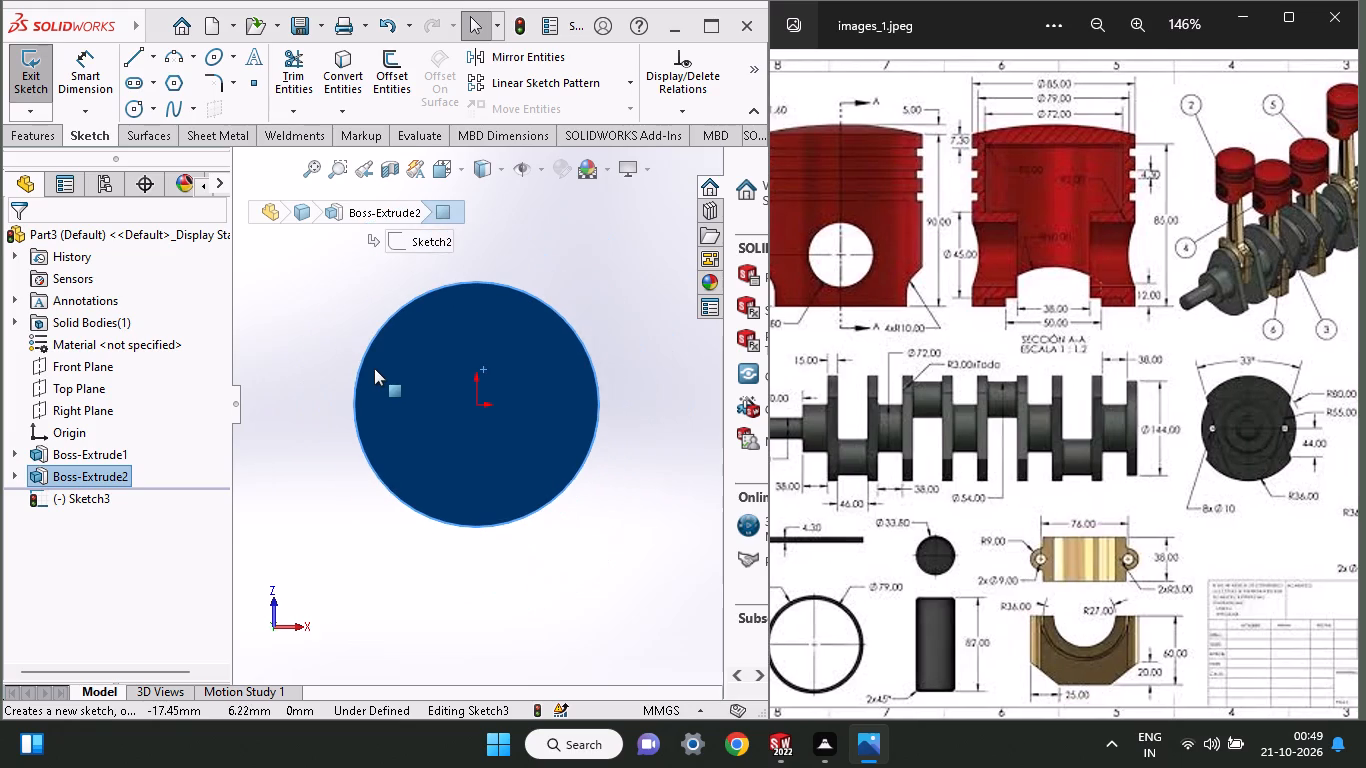
{"action": "scroll", "coordinate": [374, 368], "scroll_direction": "down", "scroll_amount": 3, "text": "ctrl"}
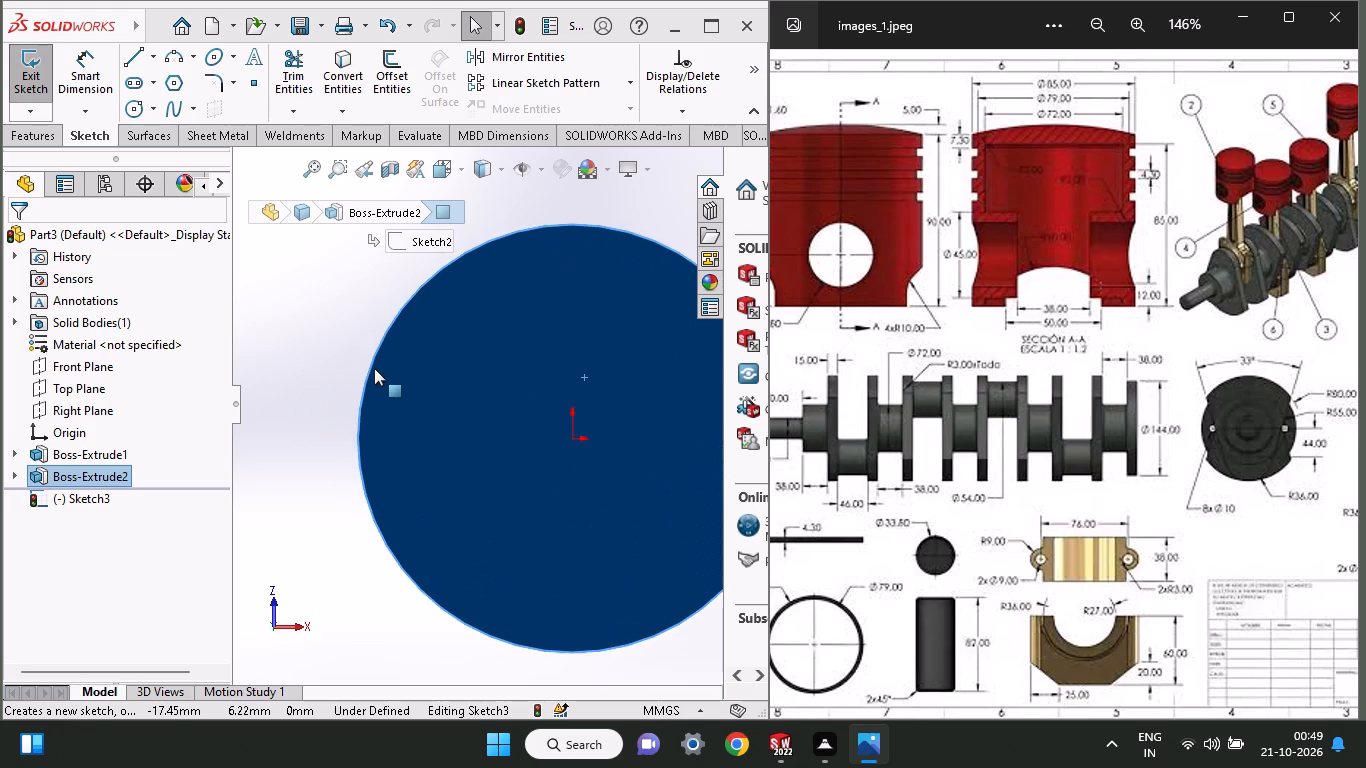
{"action": "scroll", "coordinate": [374, 368], "scroll_direction": "up", "scroll_amount": 1, "text": "ctrl"}
{"action": "scroll", "coordinate": [535, 407], "scroll_direction": "up", "scroll_amount": 1, "text": "ctrl"}
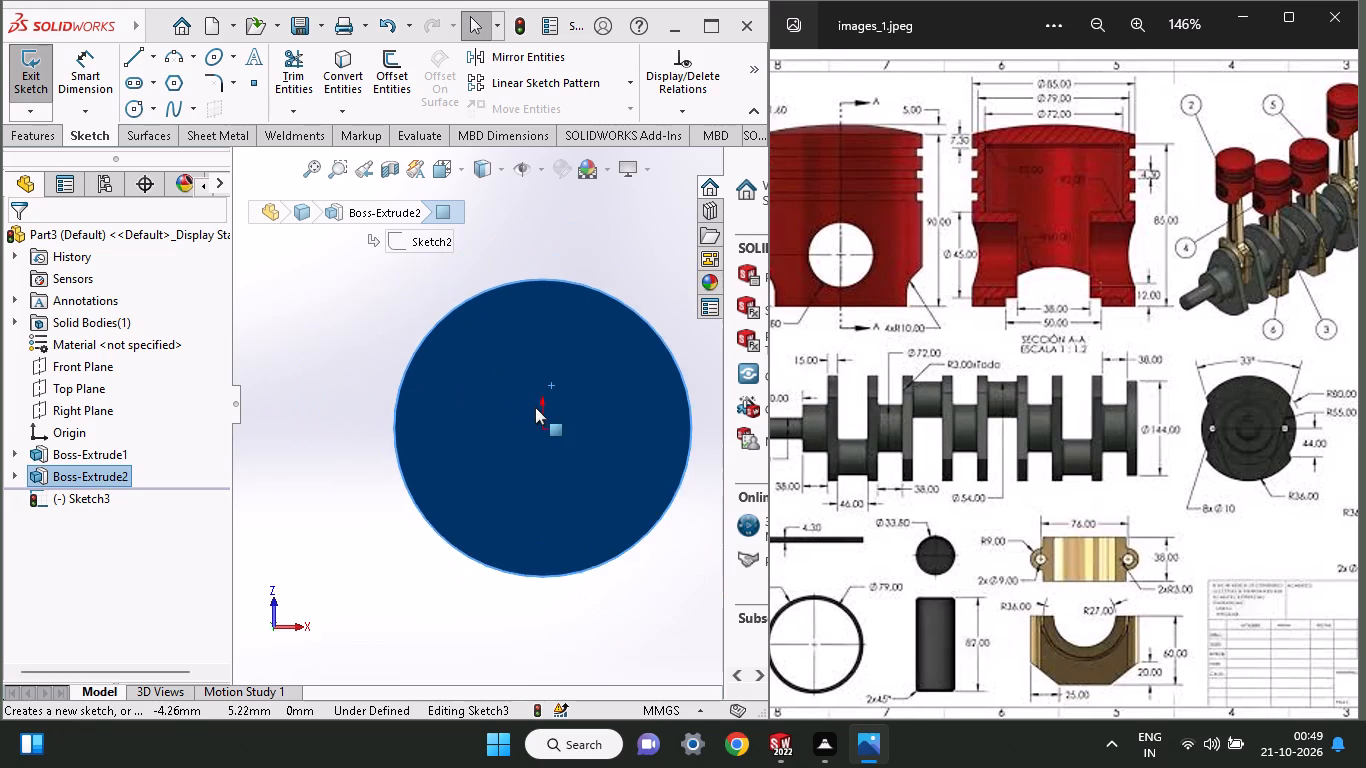
{"action": "scroll", "coordinate": [535, 407], "scroll_direction": "up", "scroll_amount": 1, "text": "ctrl"}
{"action": "scroll", "coordinate": [535, 407], "scroll_direction": "down", "scroll_amount": 1, "text": "ctrl"}
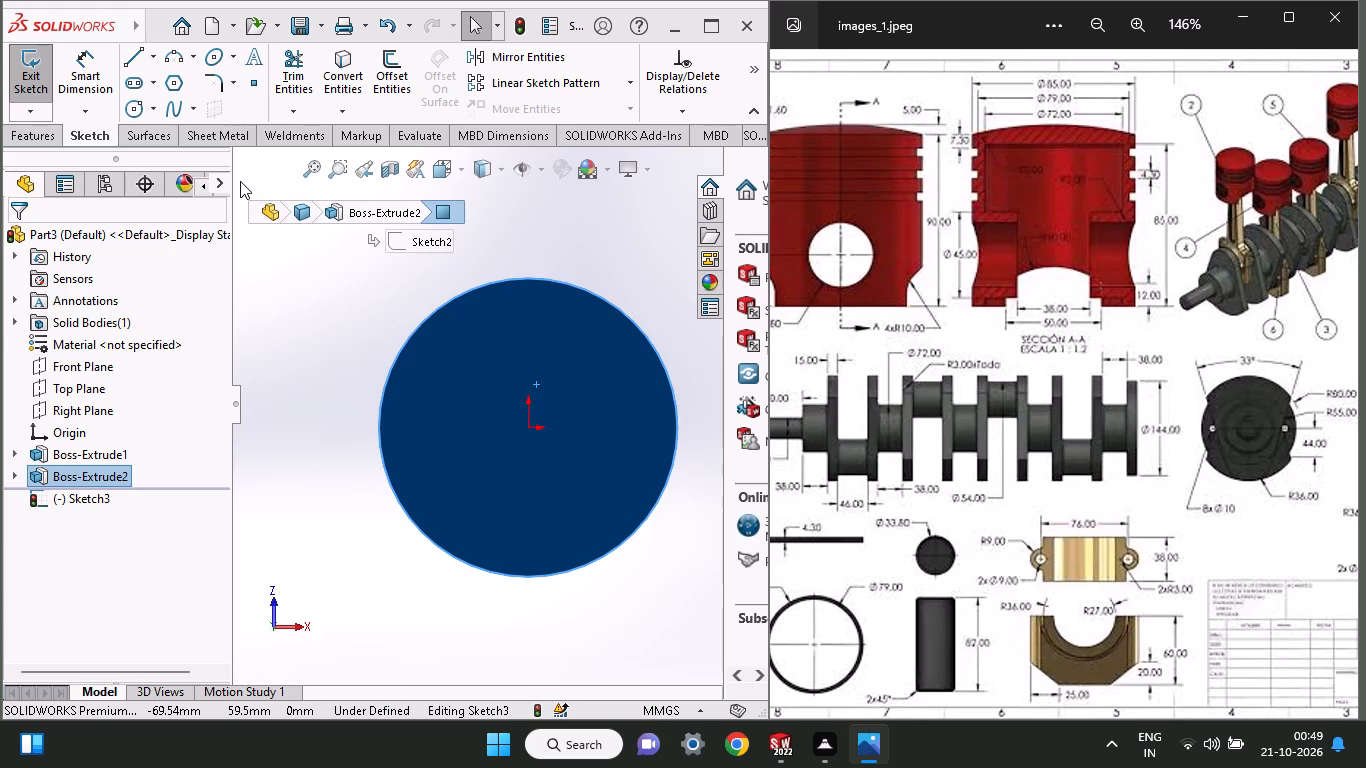
{"action": "left_click", "coordinate": [137, 112]}
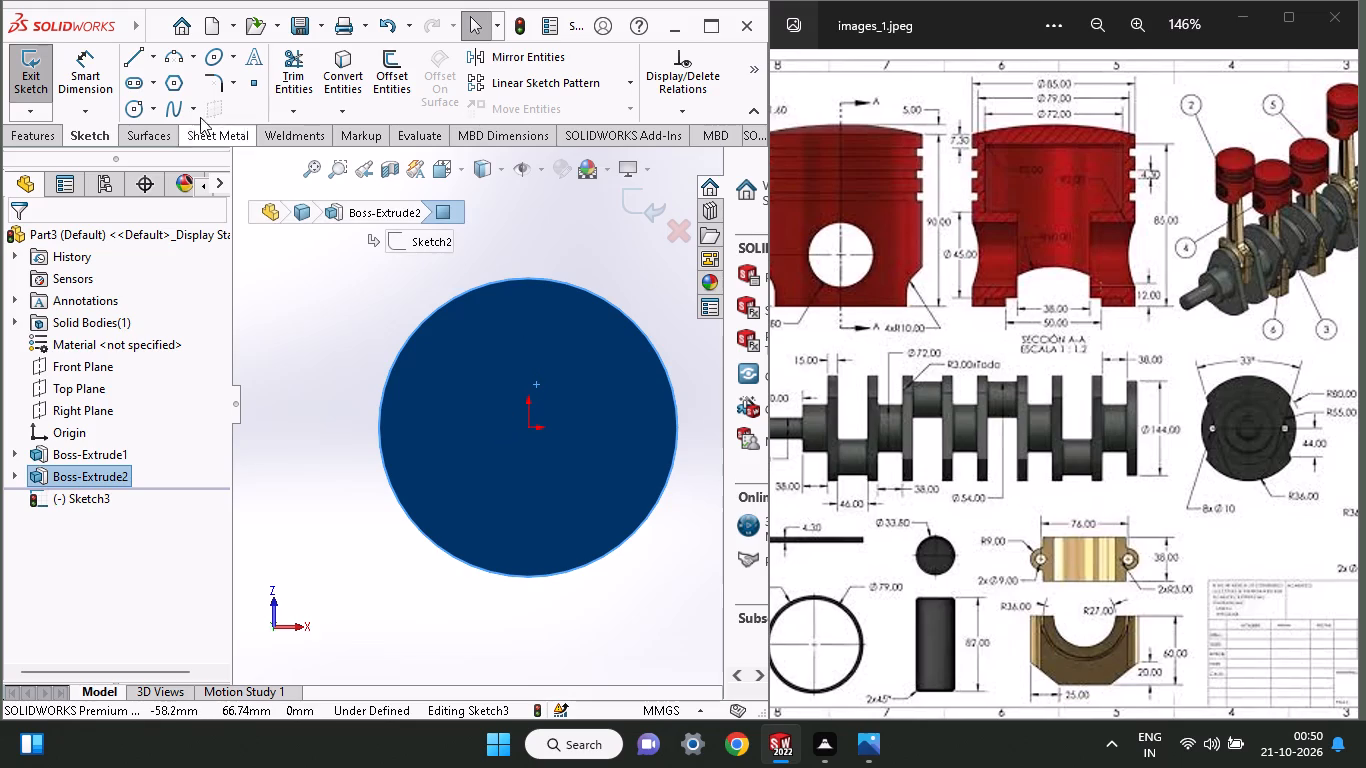
{"action": "left_click", "coordinate": [137, 107]}
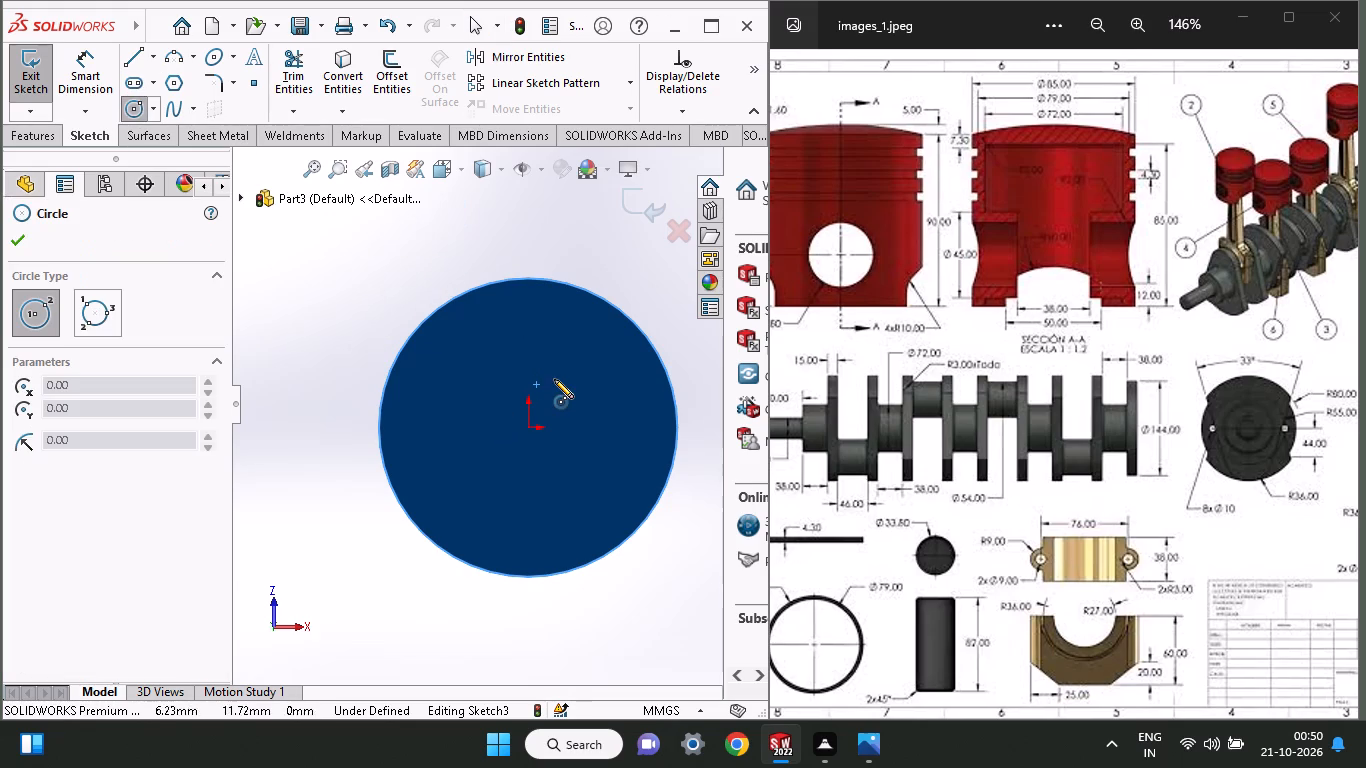
{"action": "left_click", "coordinate": [529, 333]}
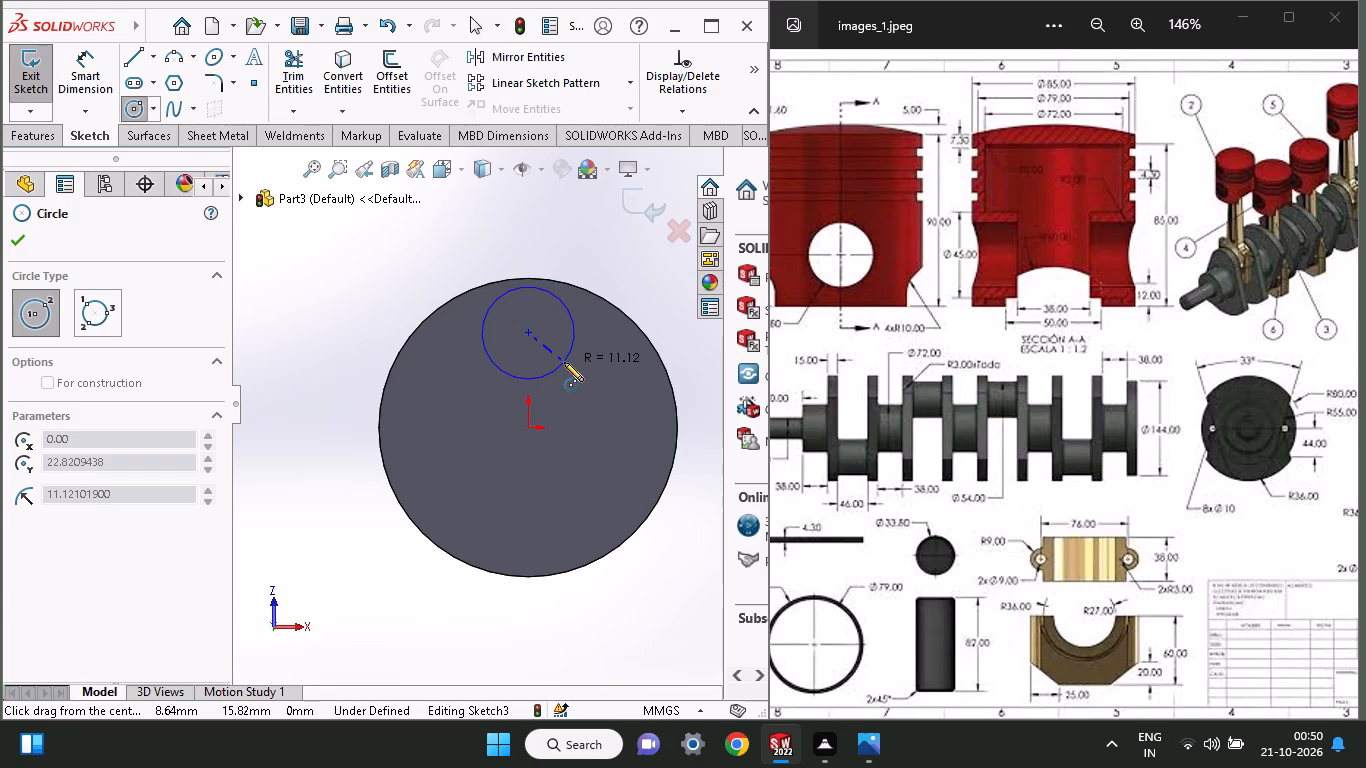
{"action": "left_click", "coordinate": [563, 360]}
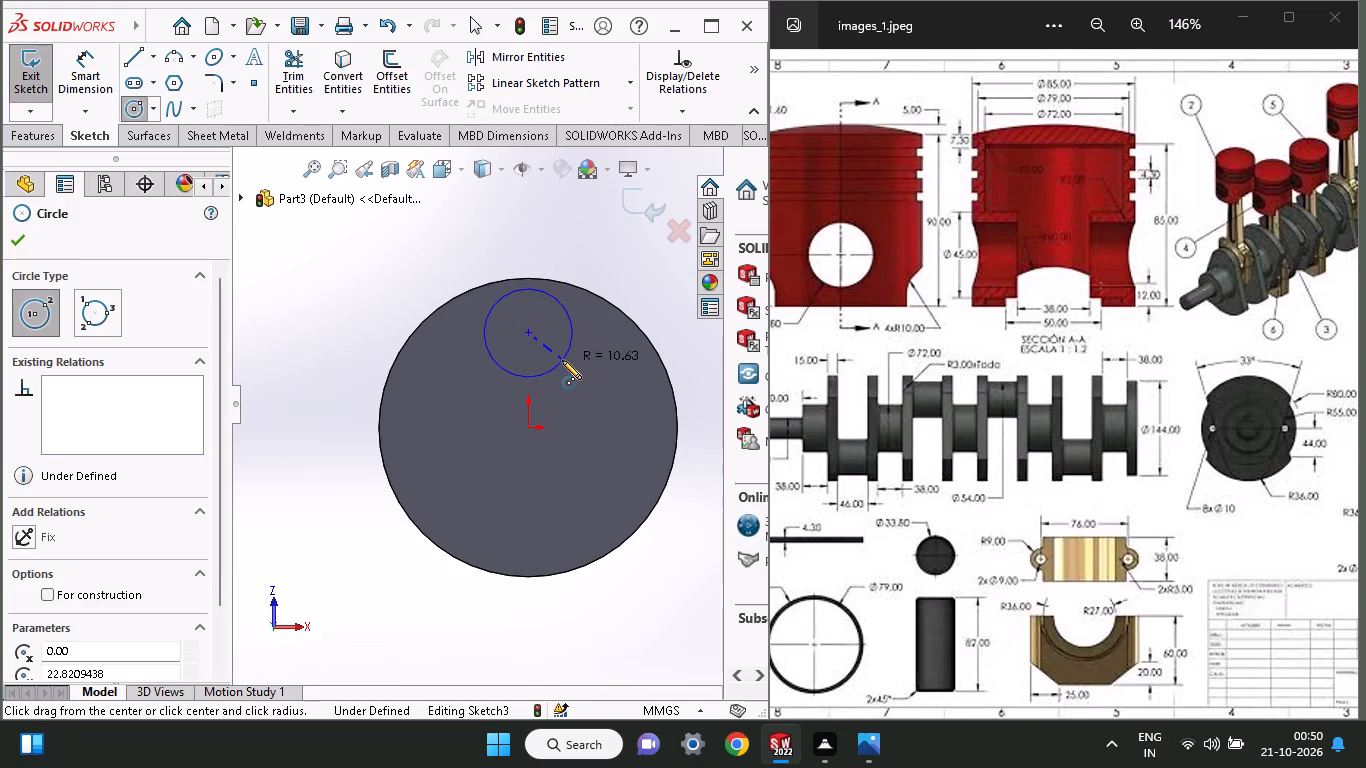
Dimension the new circle's diameter as 72 mm.
{"action": "left_click", "coordinate": [79, 61]}
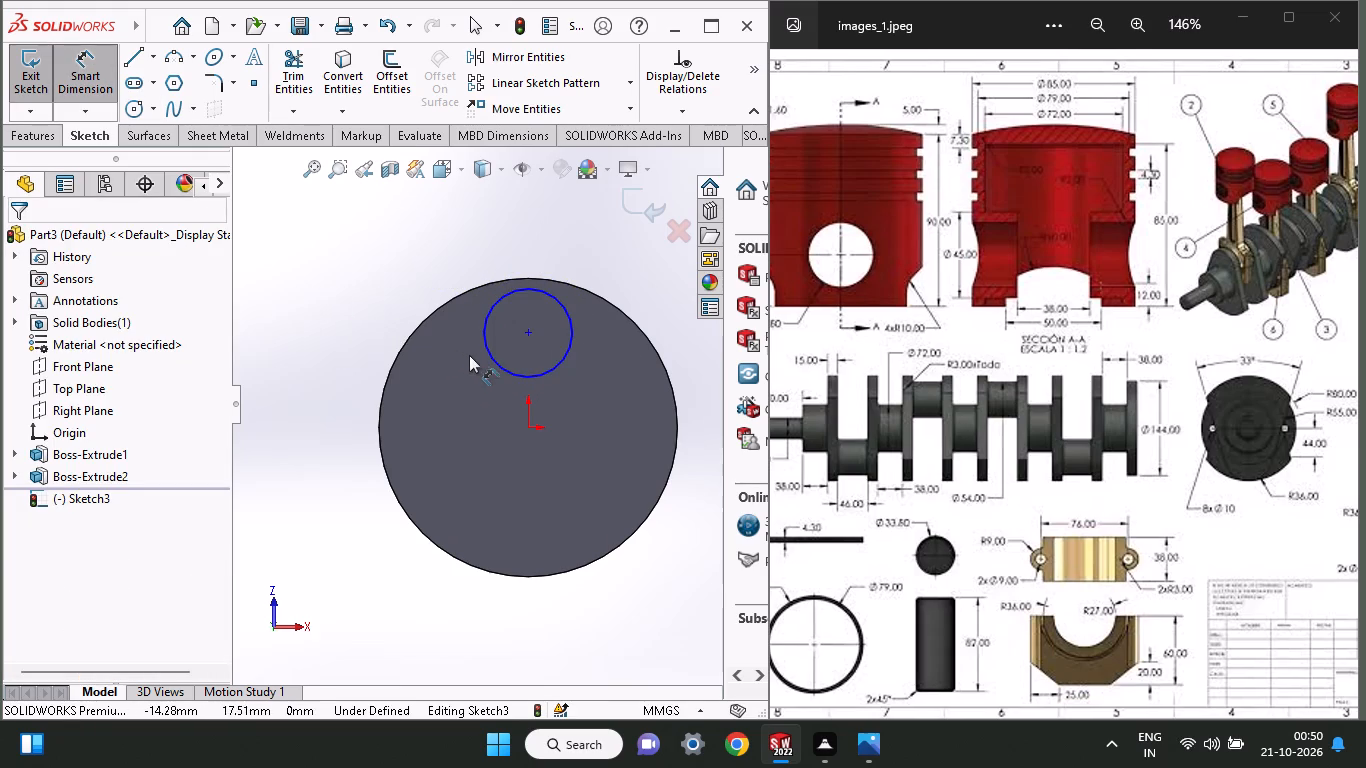
{"action": "left_click", "coordinate": [489, 357]}
{"action": "left_click", "coordinate": [363, 307]}
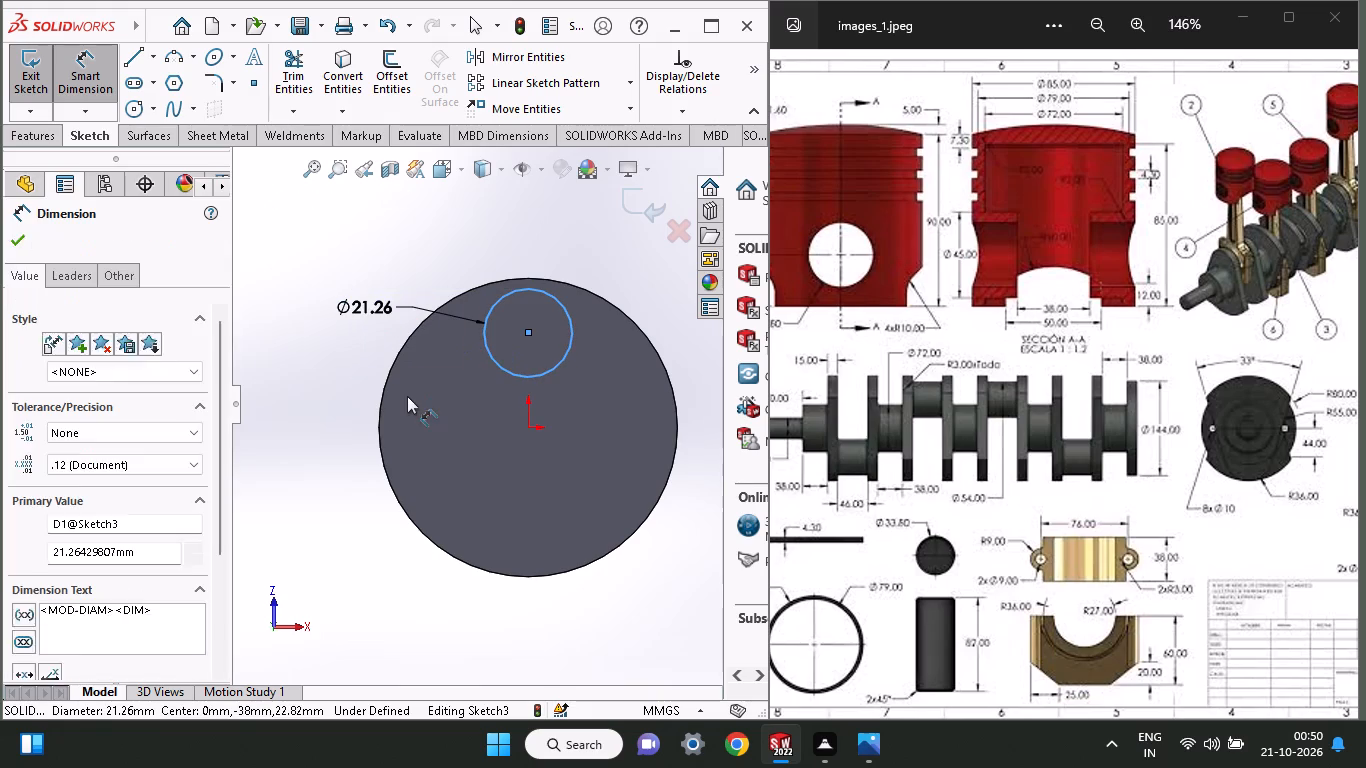
{"action": "type", "text": "36"}
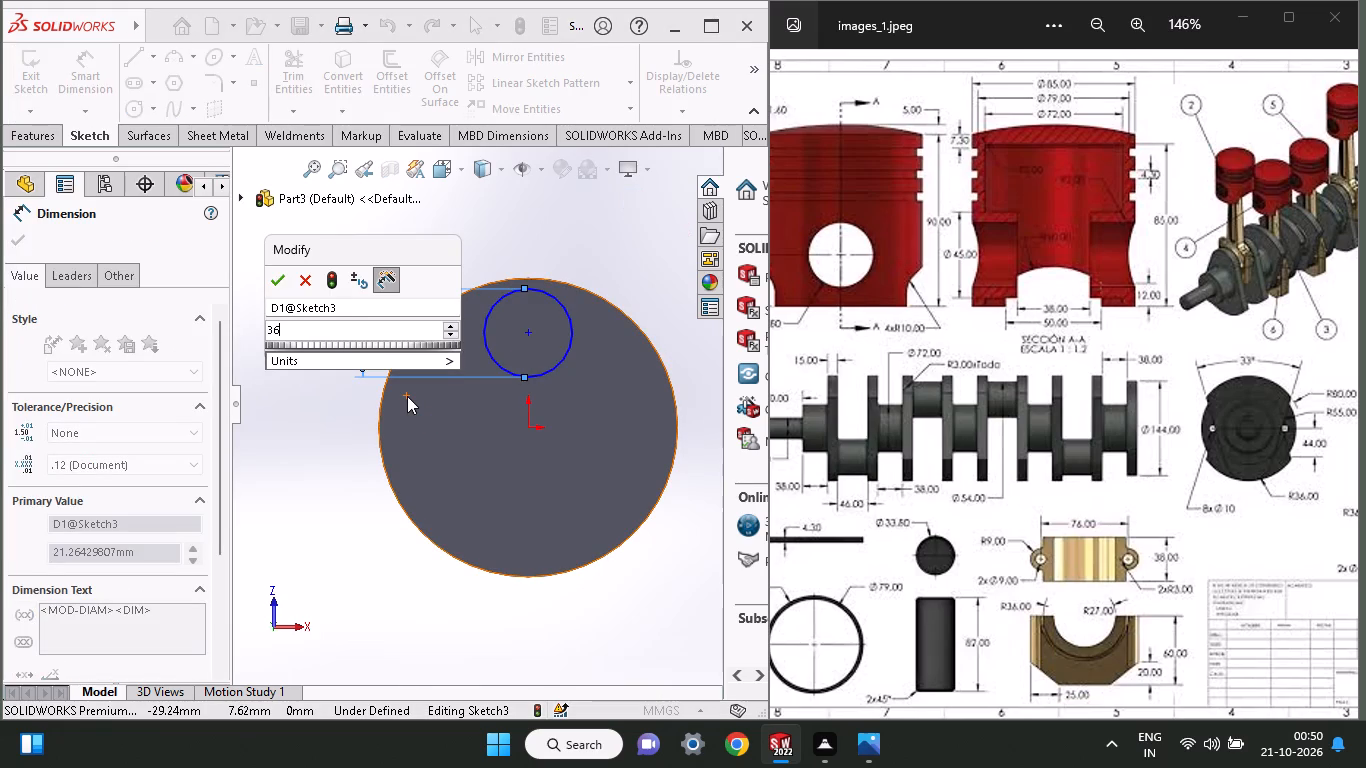
{"action": "key", "text": "shift+plus"}
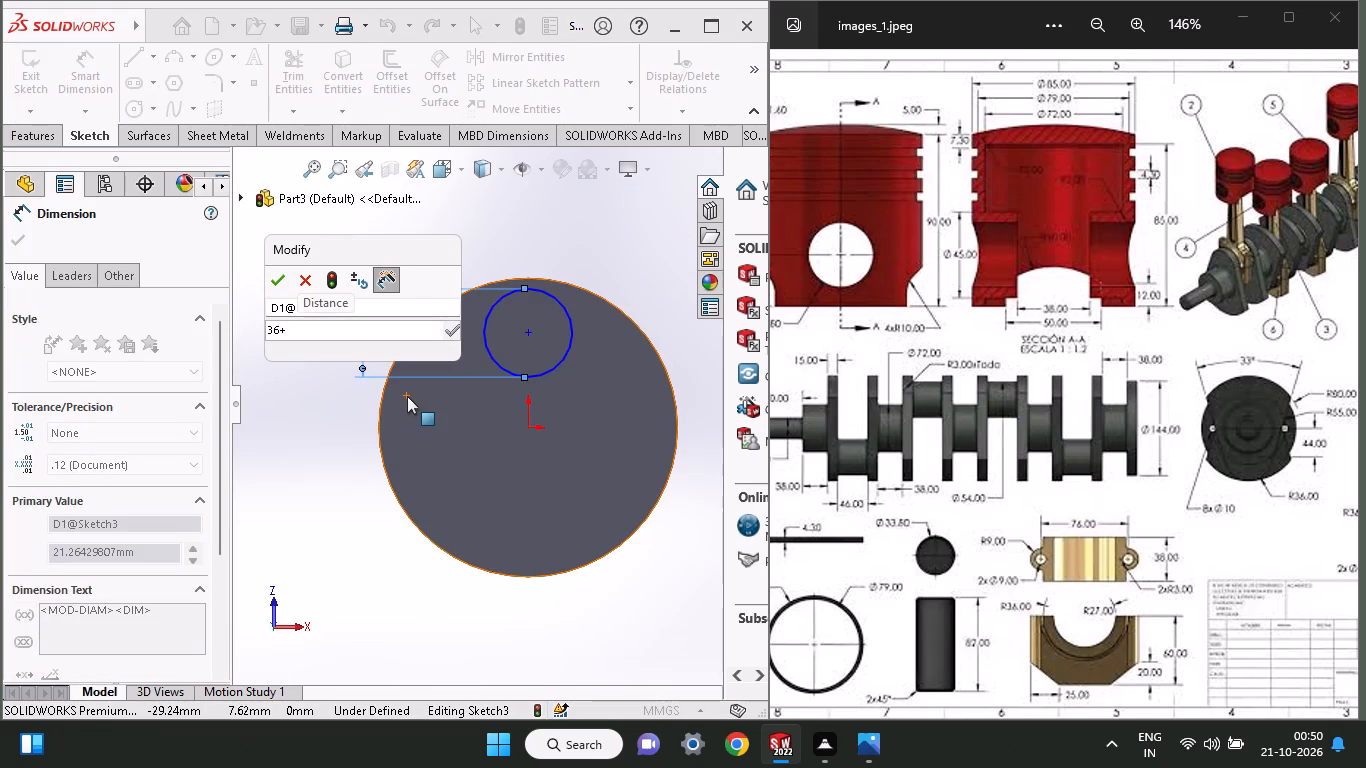
{"action": "type", "text": "36"}
{"action": "key", "text": "Return"}
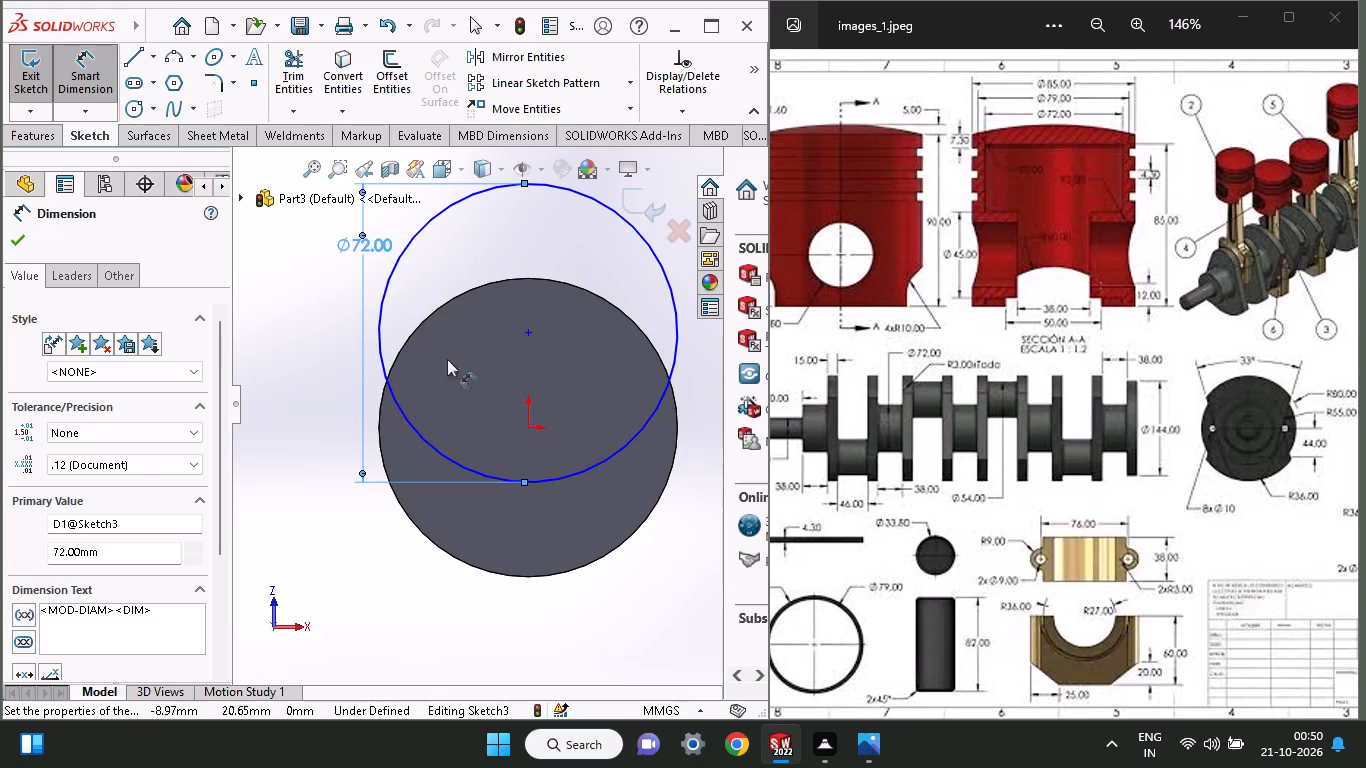
{"action": "left_click", "coordinate": [10, 235]}
Move the 72 mm circle so its centre lies about 18 mm directly above the origin.
{"action": "left_click_drag", "start_coordinate": [532, 331], "coordinate": [538, 425]}
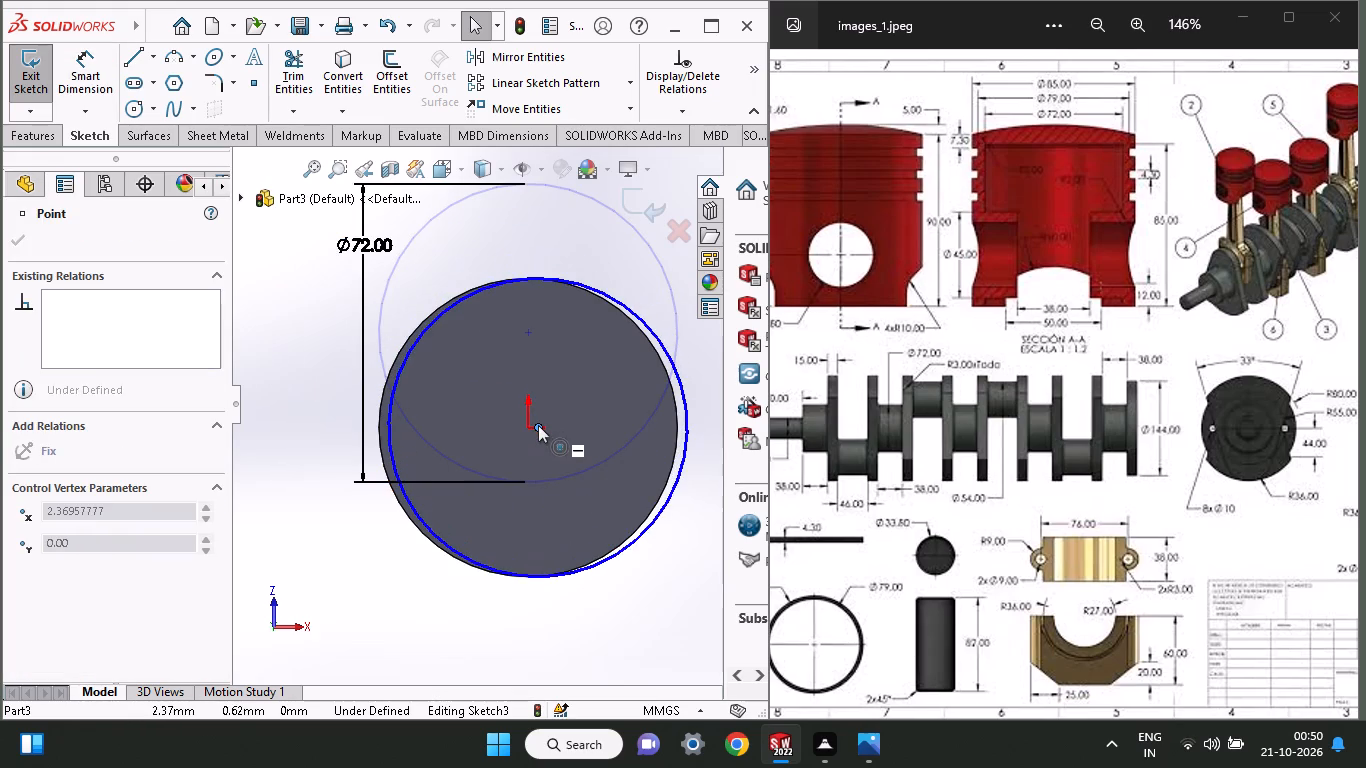
{"action": "left_click_drag", "start_coordinate": [538, 425], "coordinate": [536, 451]}
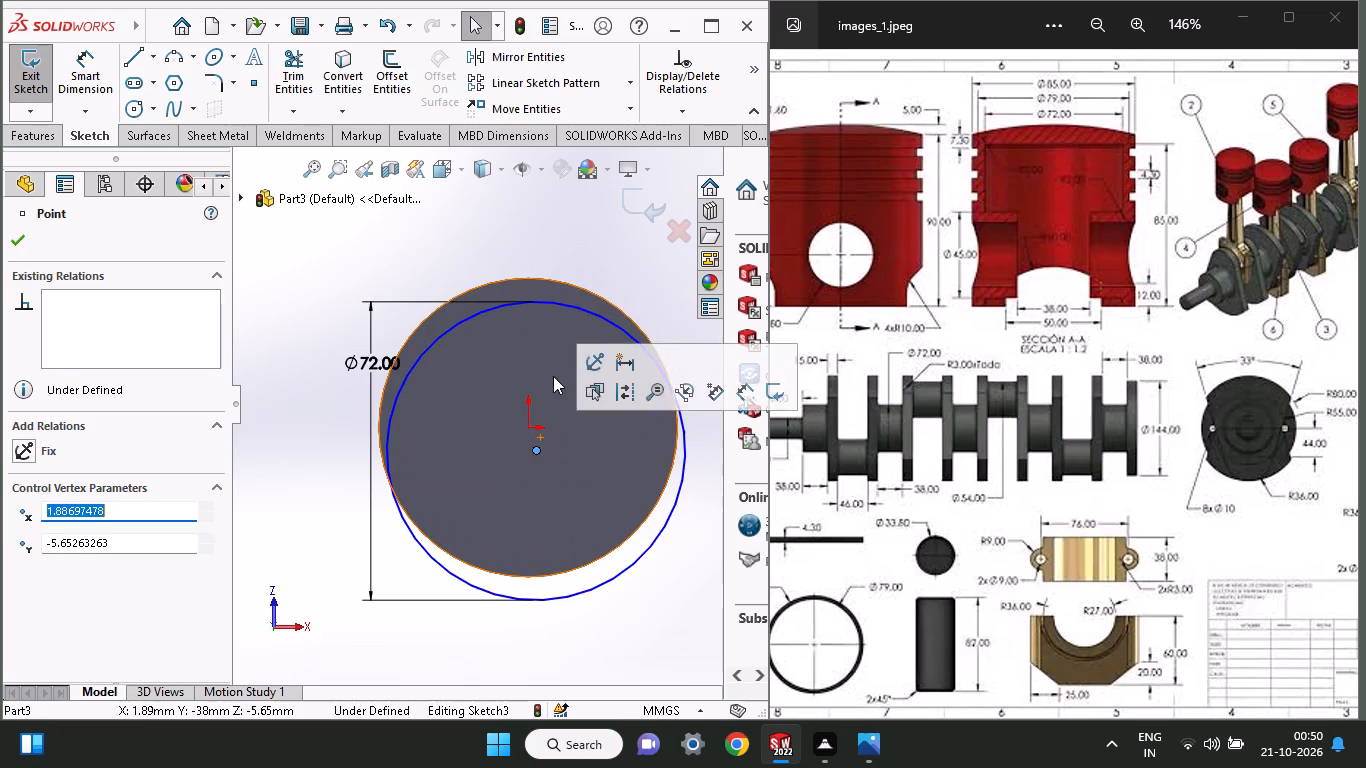
{"action": "left_click", "coordinate": [536, 445]}
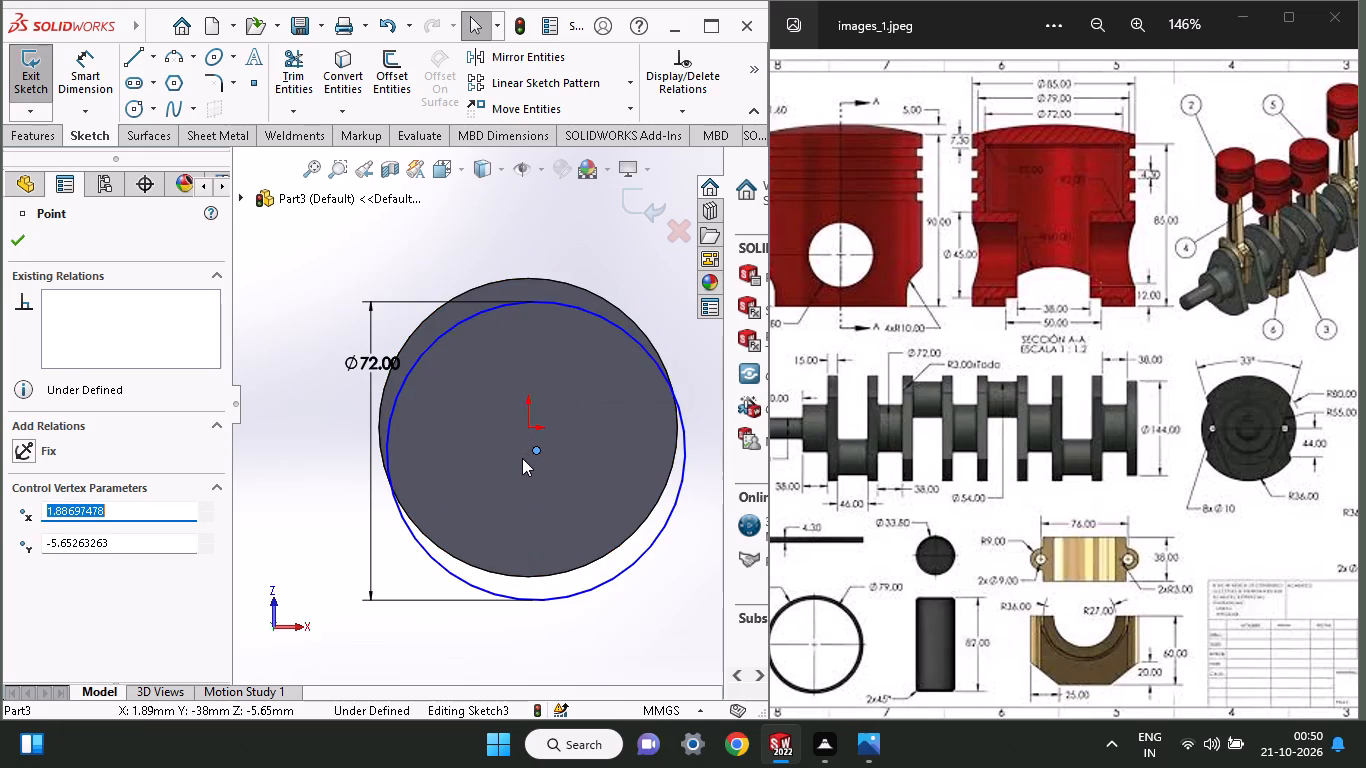
{"action": "left_click", "coordinate": [534, 300]}
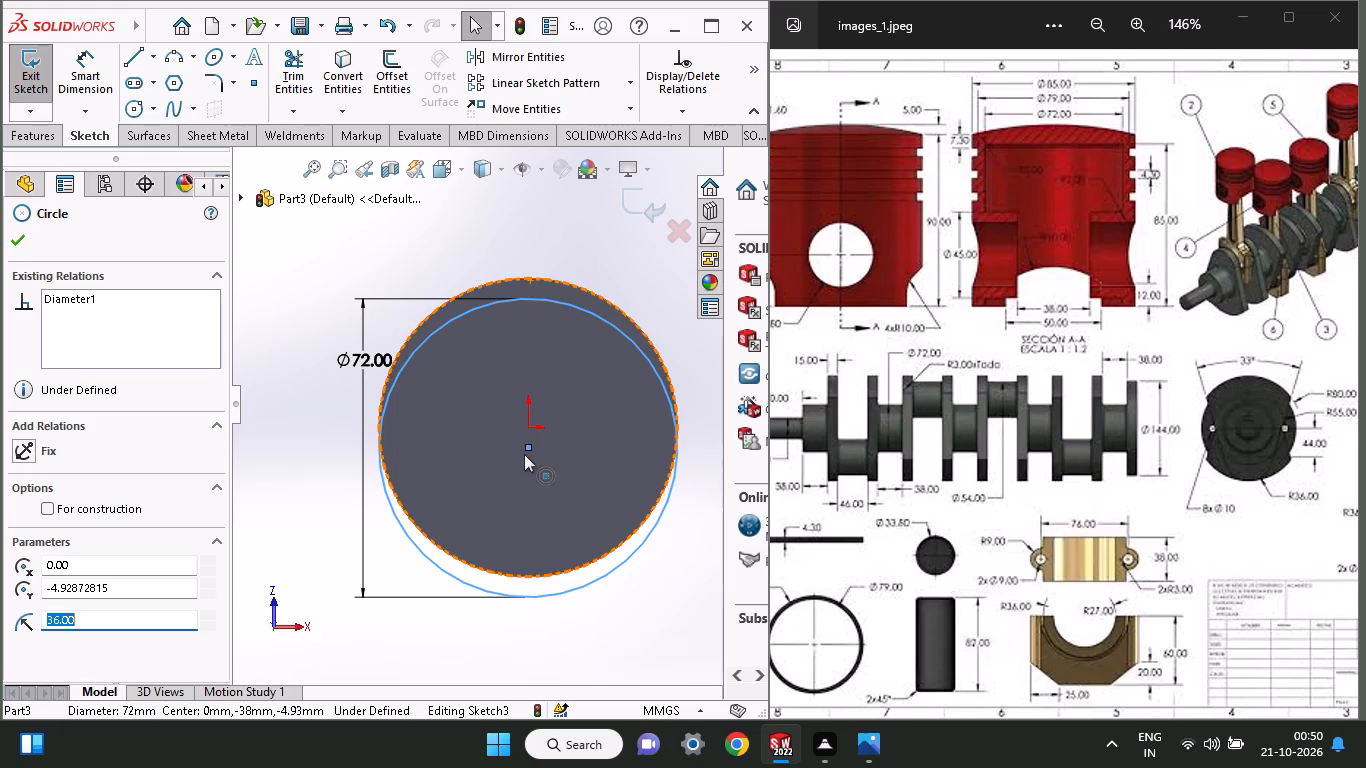
{"action": "left_click_drag", "start_coordinate": [524, 454], "coordinate": [522, 417]}
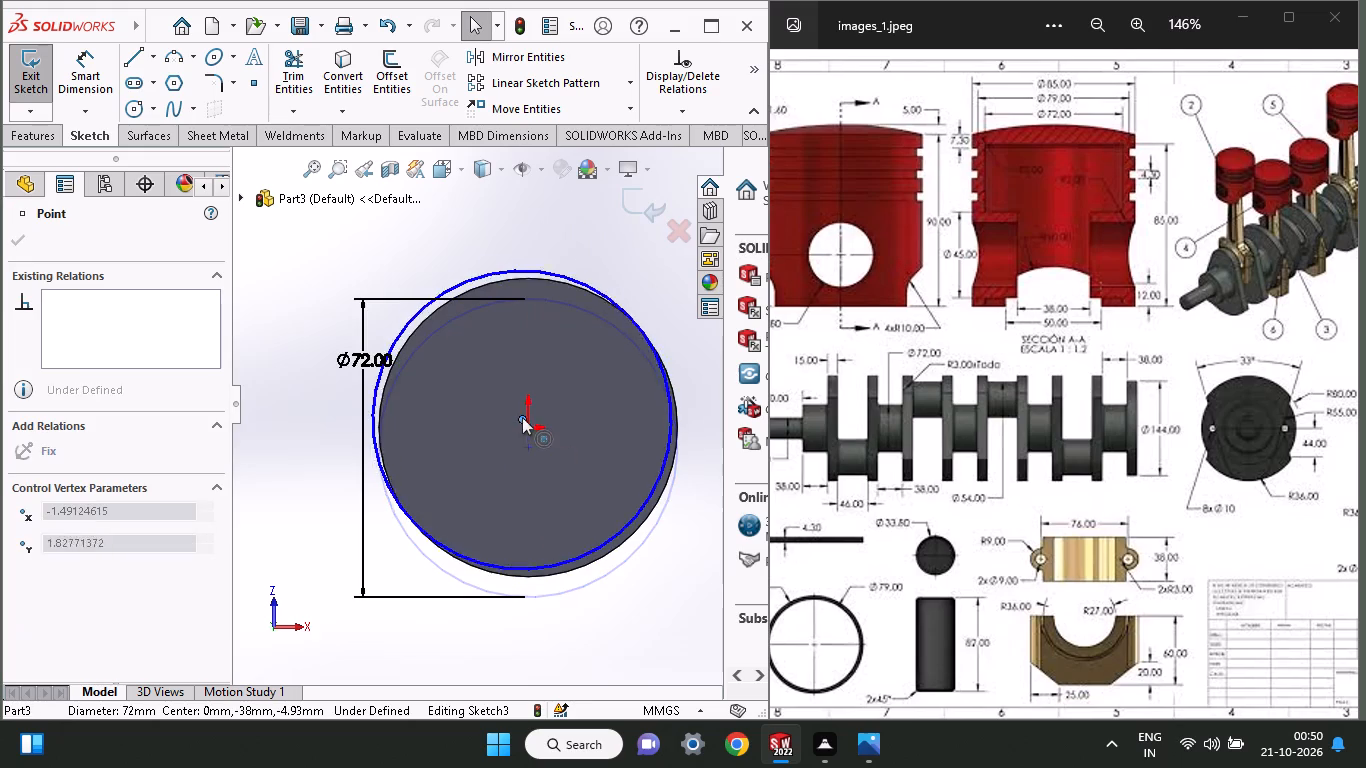
{"action": "left_click_drag", "start_coordinate": [522, 417], "coordinate": [529, 354]}
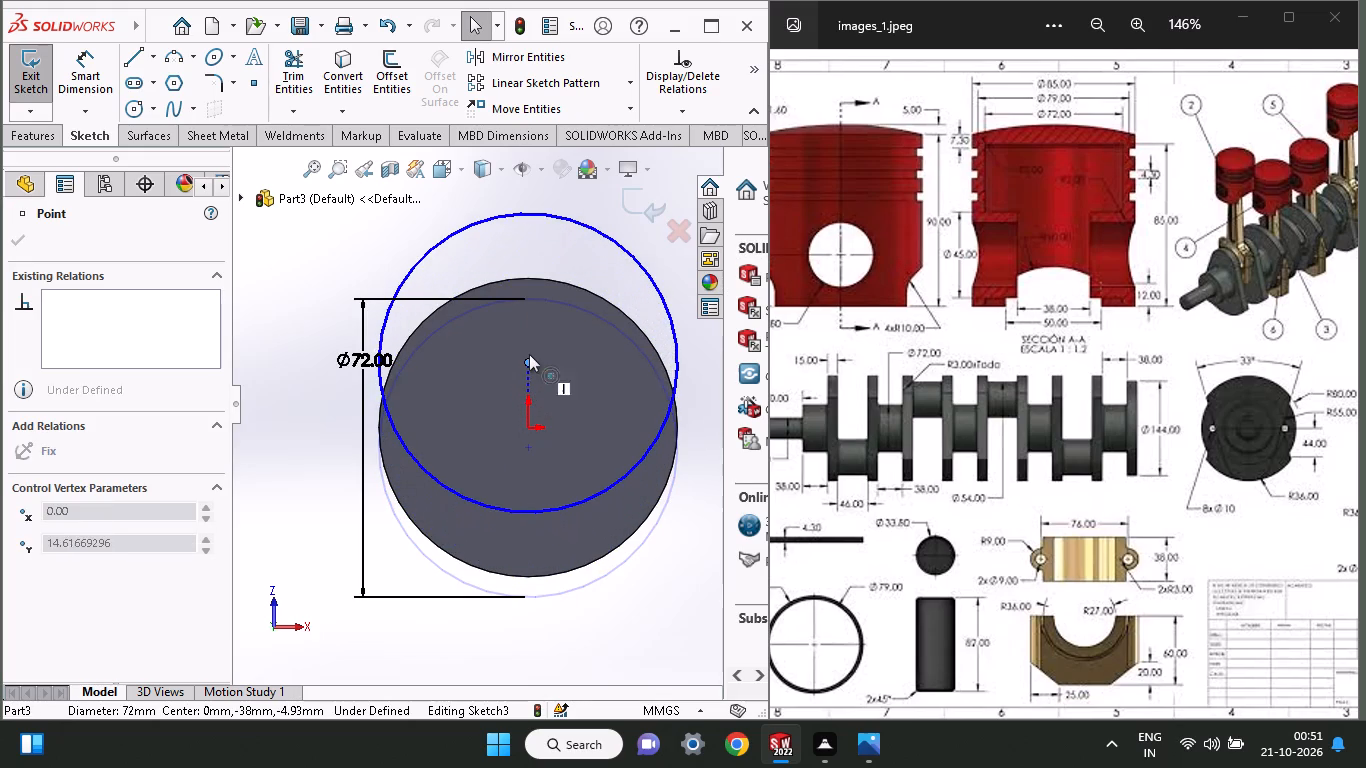
{"action": "left_click_drag", "start_coordinate": [529, 354], "coordinate": [530, 352]}
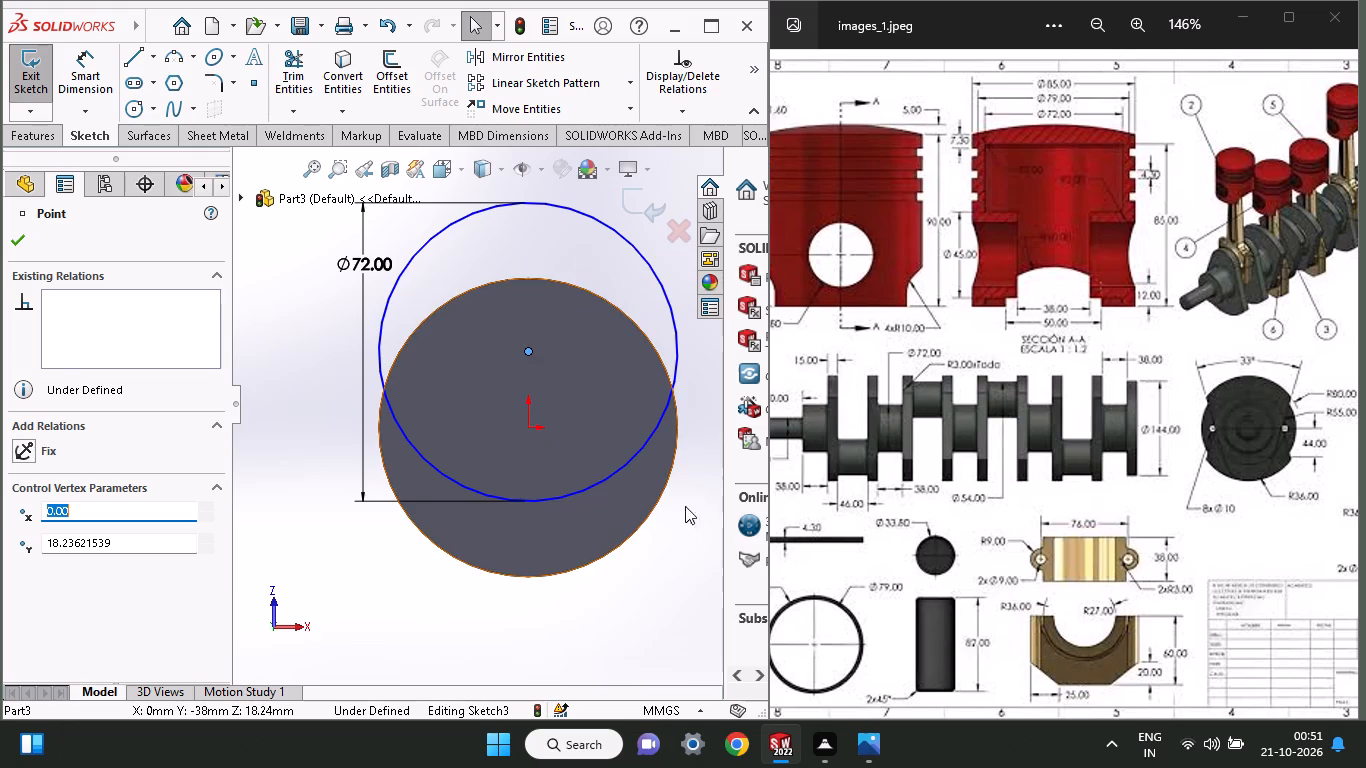
Dimension the vertical distance from the origin to the upper circle's centre as 44 mm, per the reference drawing.
{"action": "middle_click_drag", "start_coordinate": [1186, 466], "coordinate": [1039, 524]}
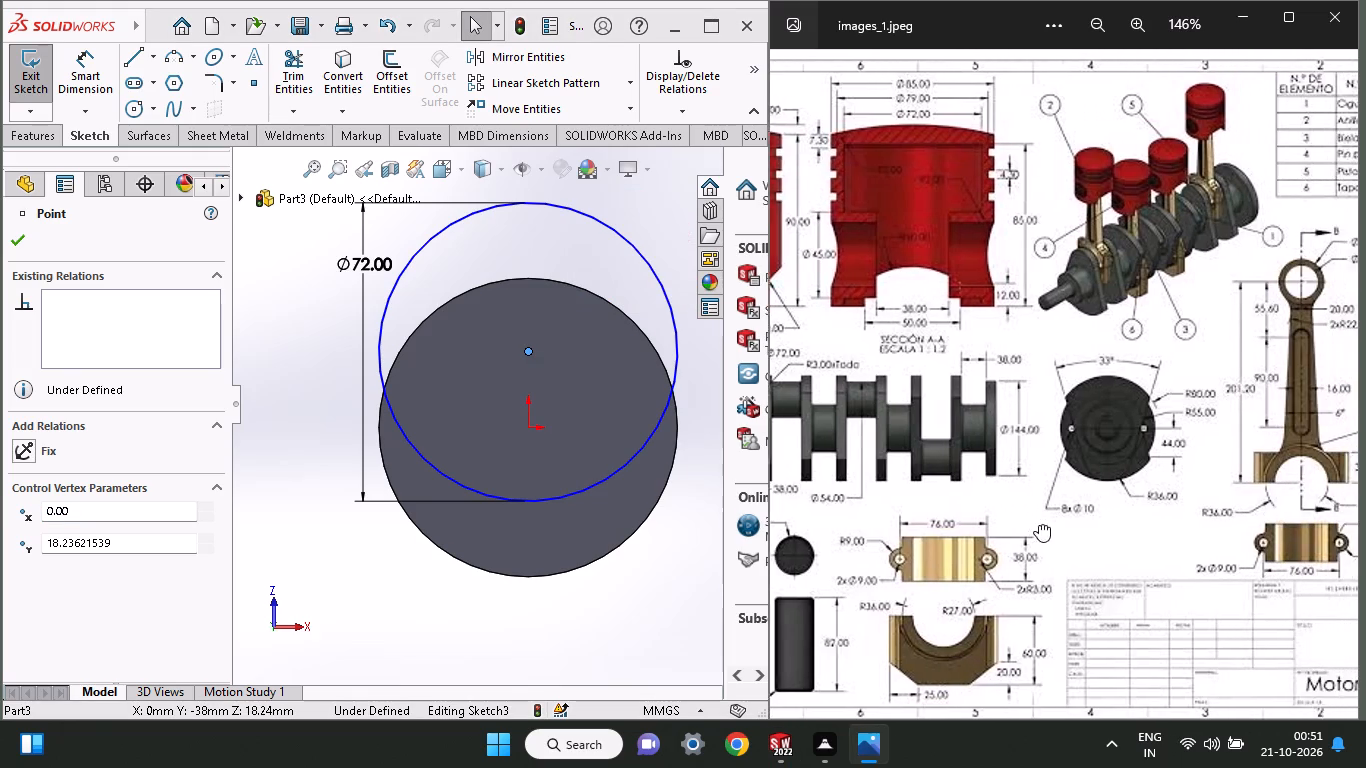
{"action": "middle_click_drag", "start_coordinate": [1039, 524], "coordinate": [847, 592]}
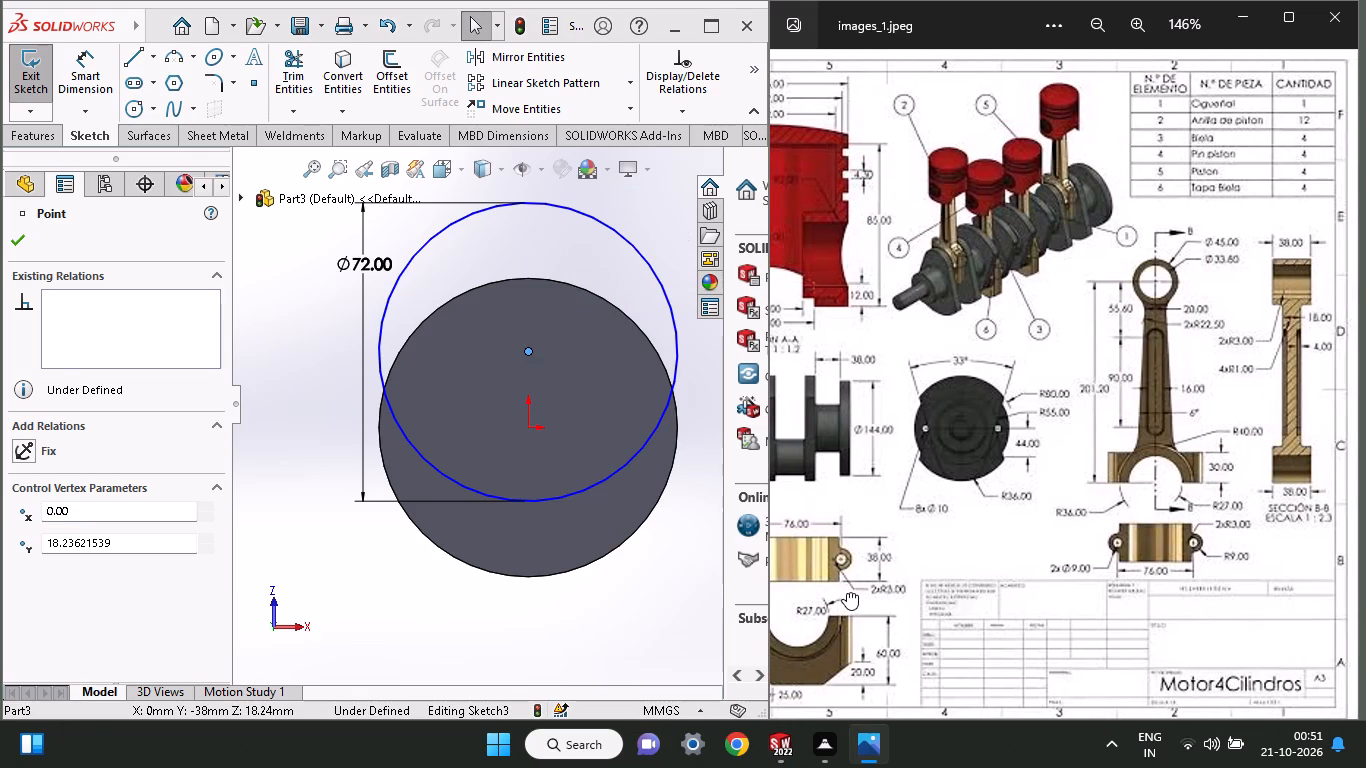
{"action": "middle_click_drag", "start_coordinate": [847, 592], "coordinate": [1321, 557]}
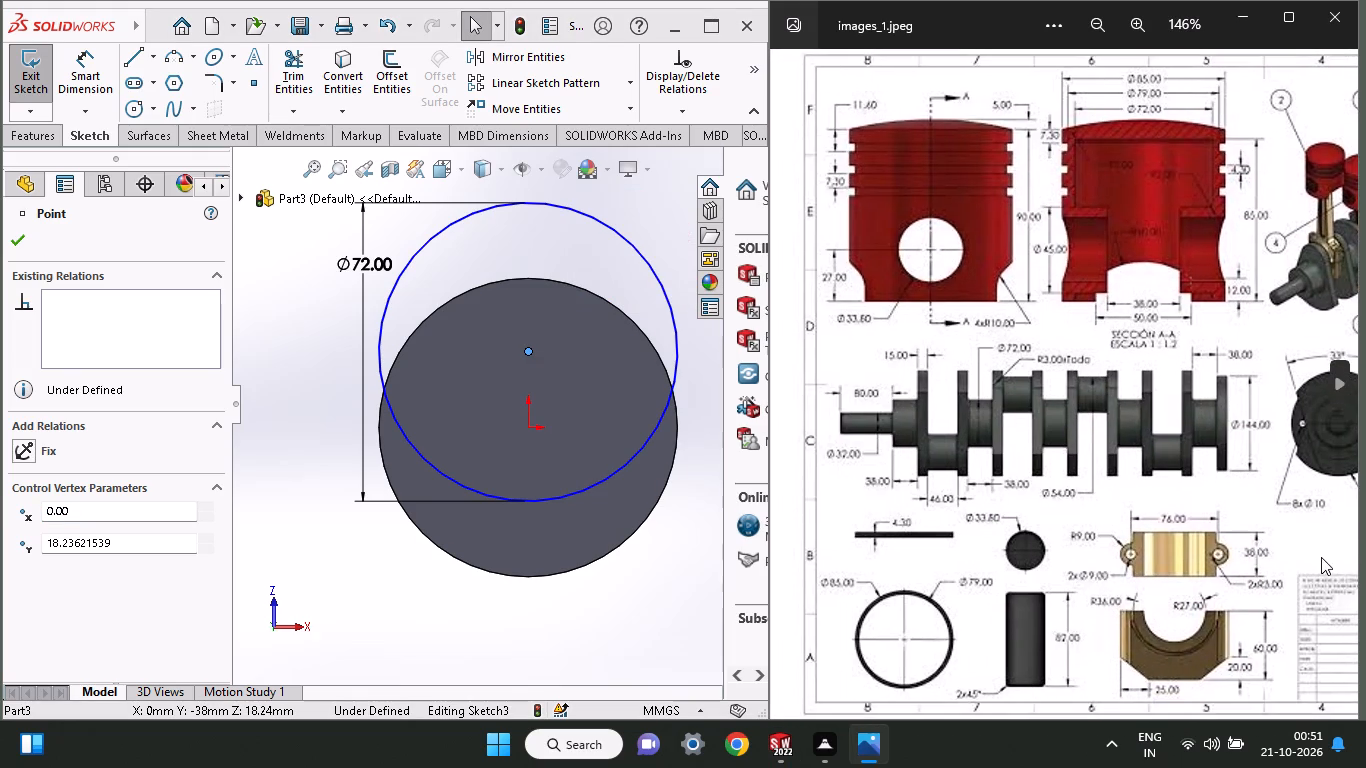
{"action": "middle_click_drag", "start_coordinate": [1321, 557], "coordinate": [1283, 574]}
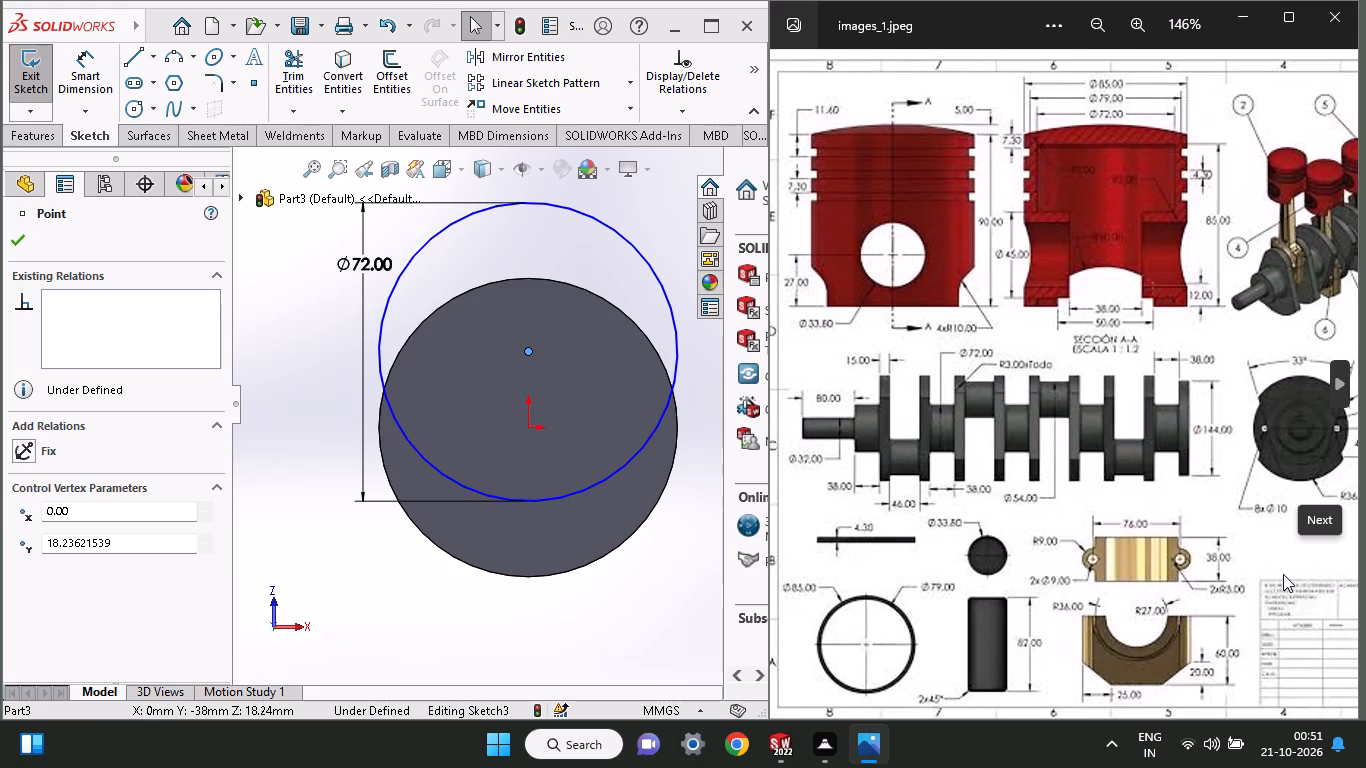
{"action": "middle_click_drag", "start_coordinate": [1283, 574], "coordinate": [1093, 628]}
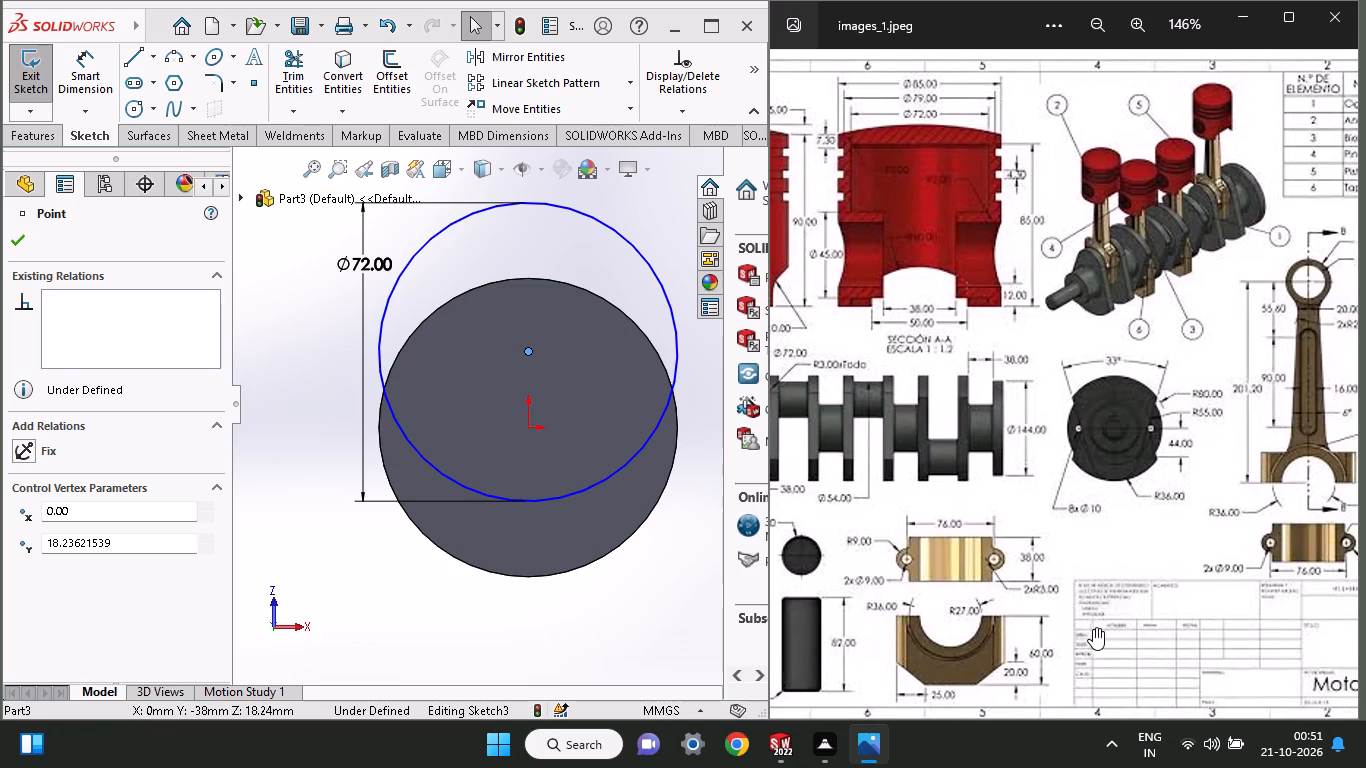
{"action": "middle_click_drag", "start_coordinate": [1093, 628], "coordinate": [1088, 630]}
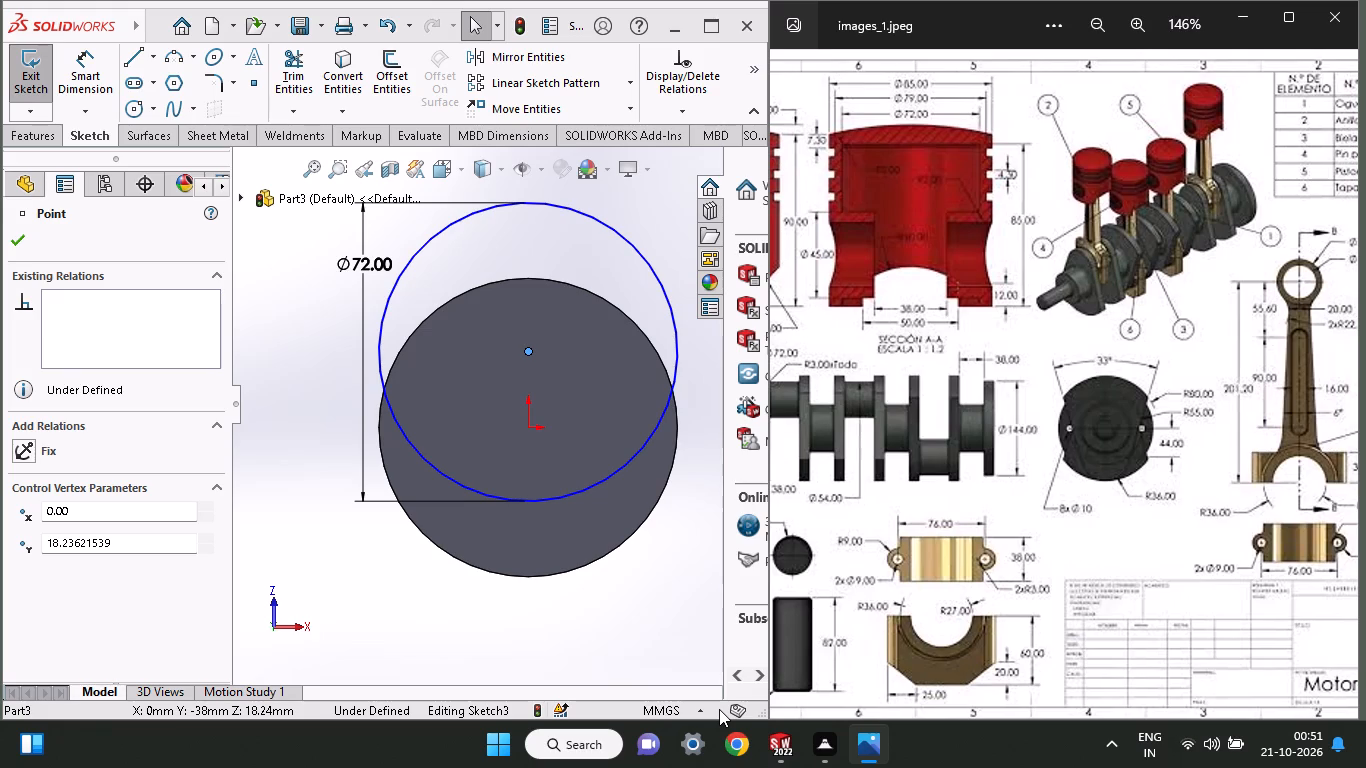
{"action": "left_click", "coordinate": [97, 57]}
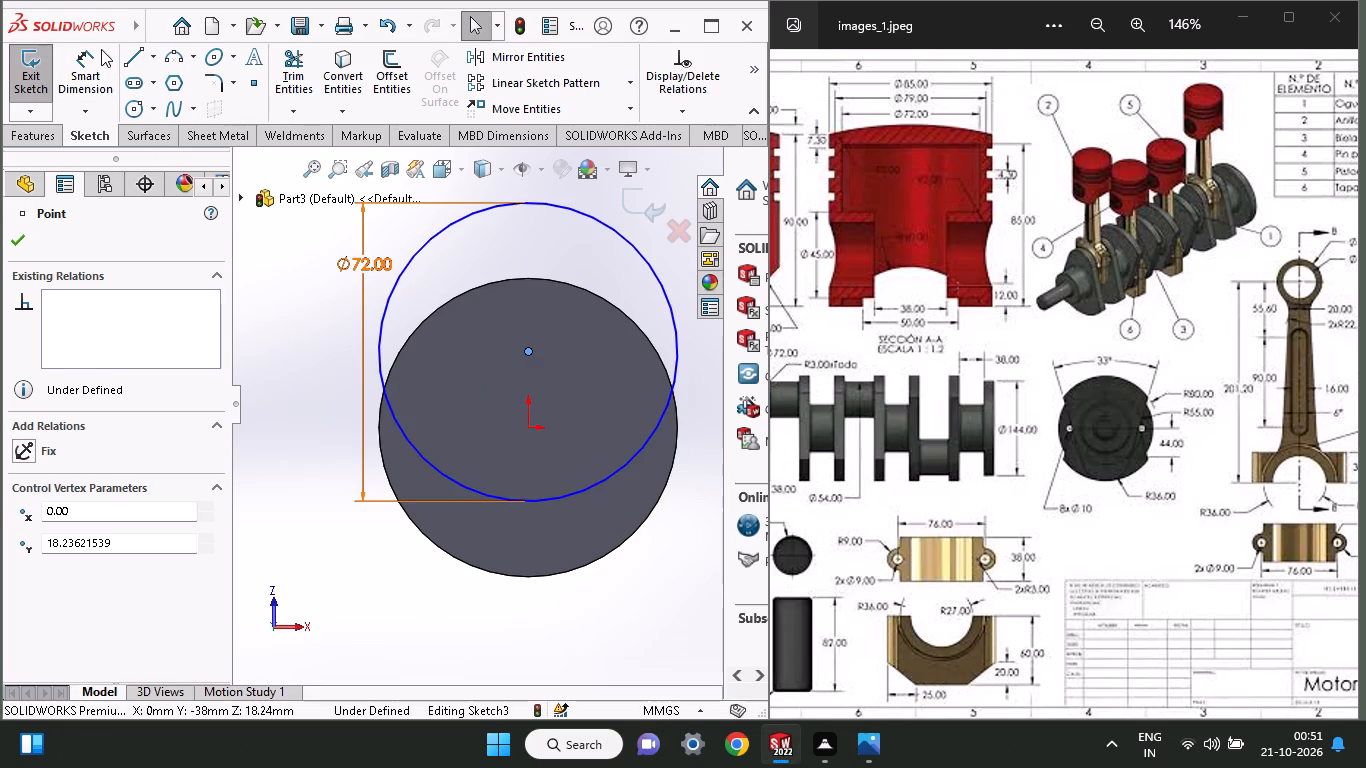
{"action": "left_click", "coordinate": [97, 53]}
{"action": "left_click", "coordinate": [527, 428]}
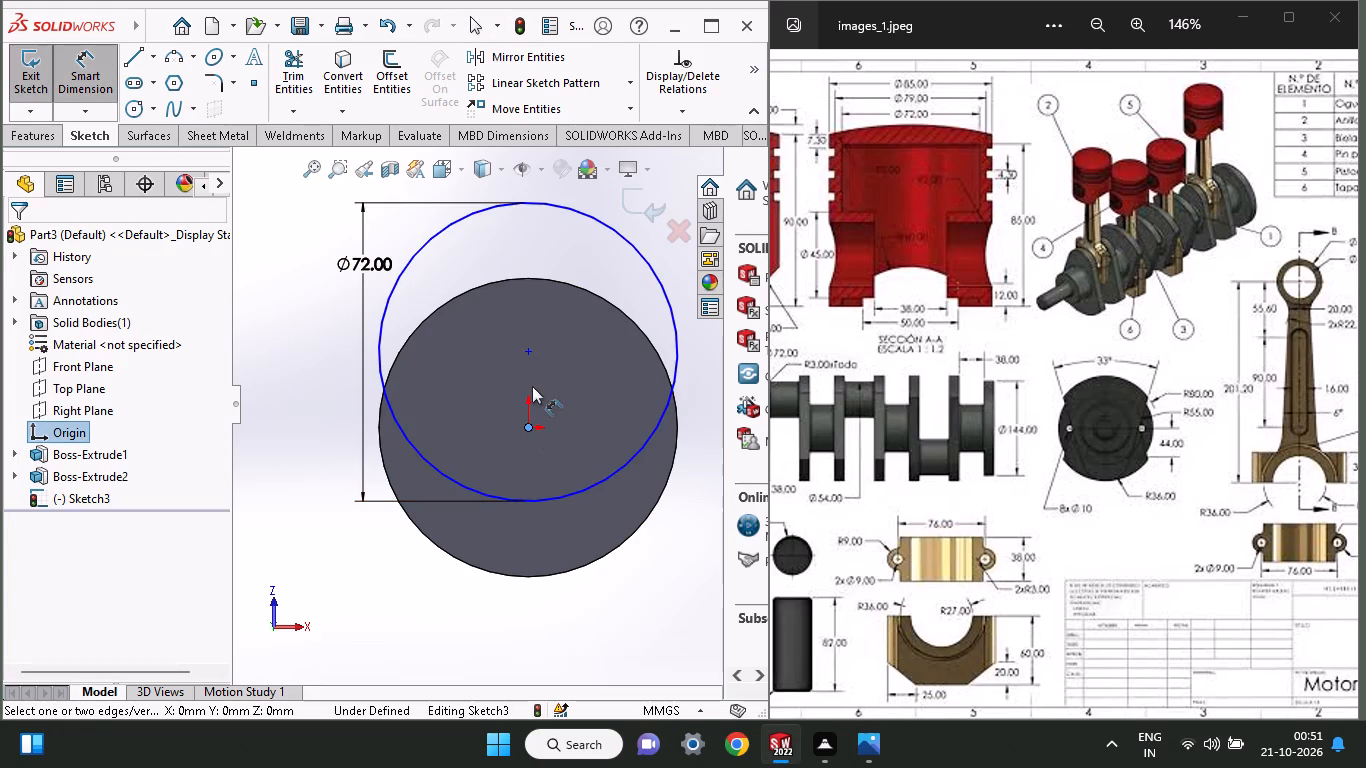
{"action": "left_click", "coordinate": [526, 347]}
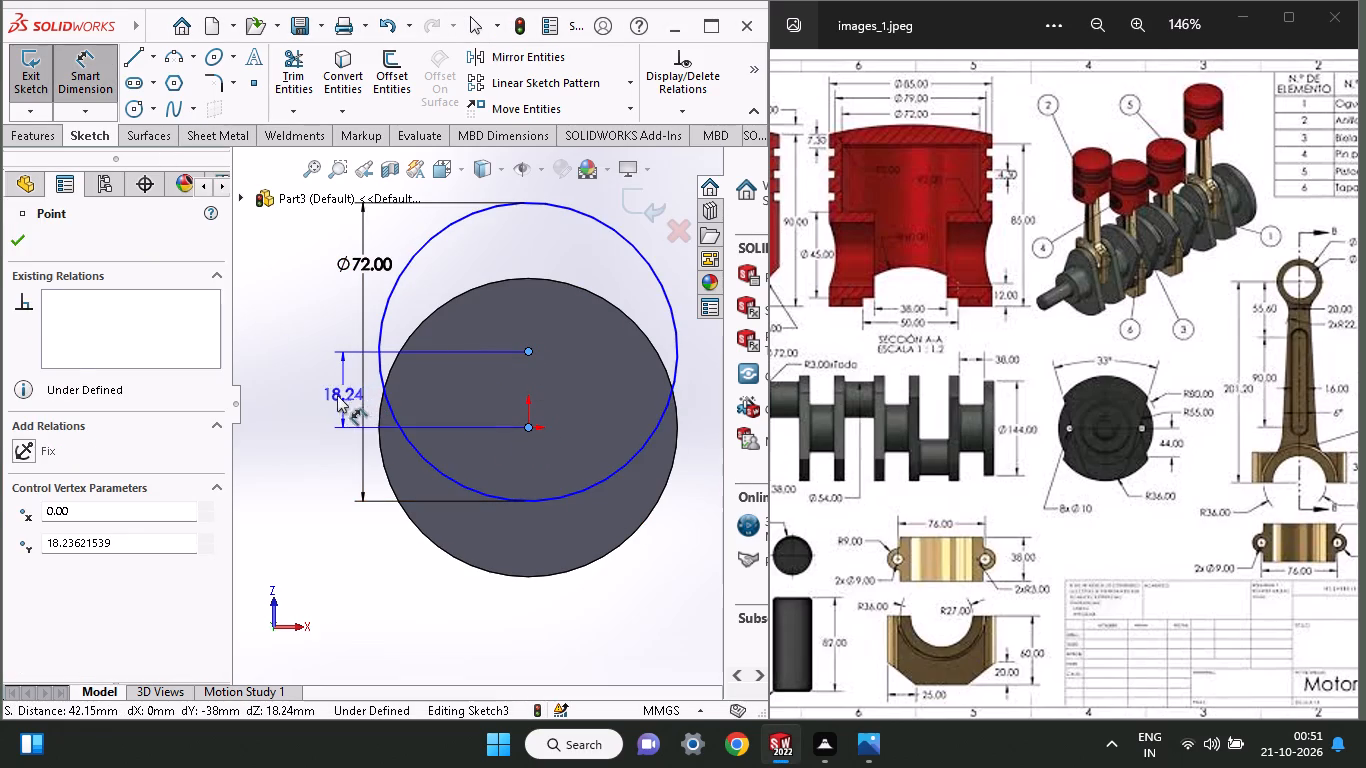
{"action": "left_click", "coordinate": [324, 397]}
{"action": "type", "text": "44"}
{"action": "key", "text": "Return"}
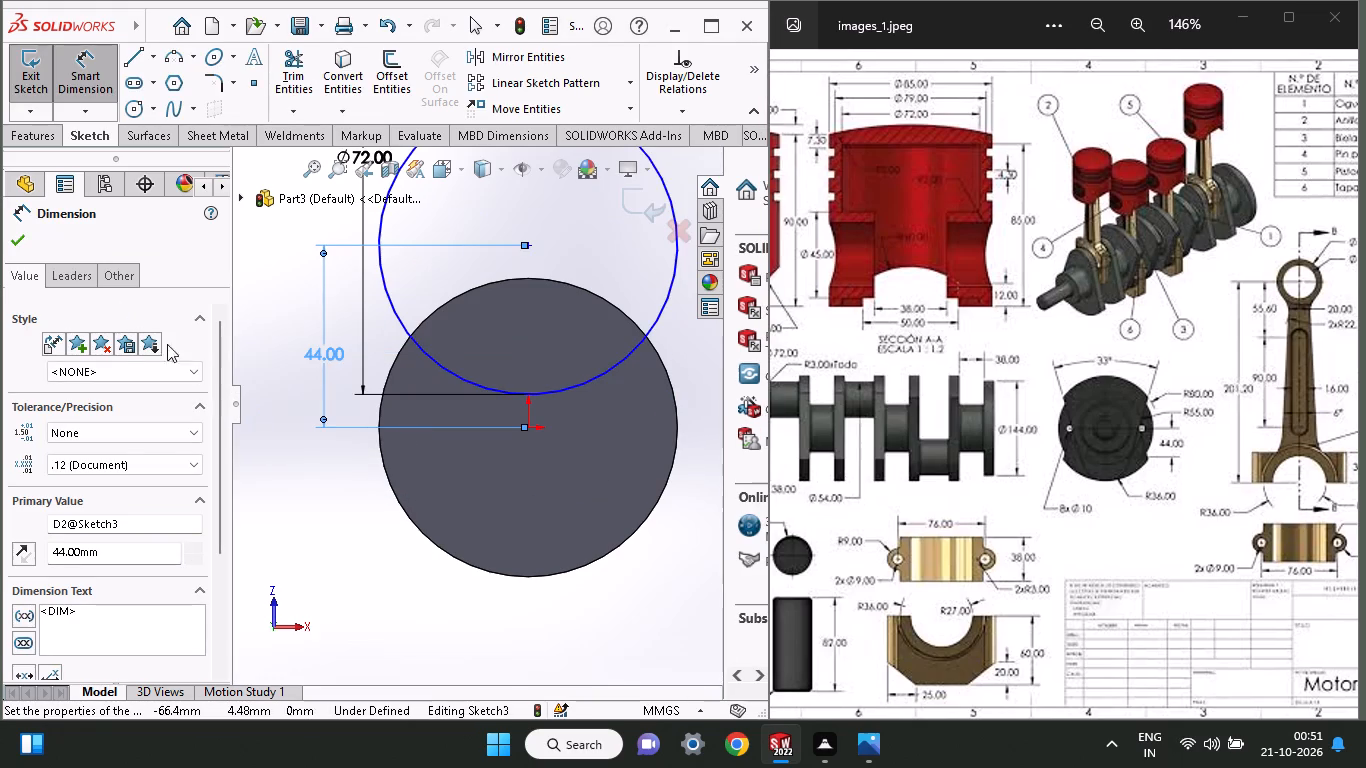
{"action": "left_click", "coordinate": [19, 241]}
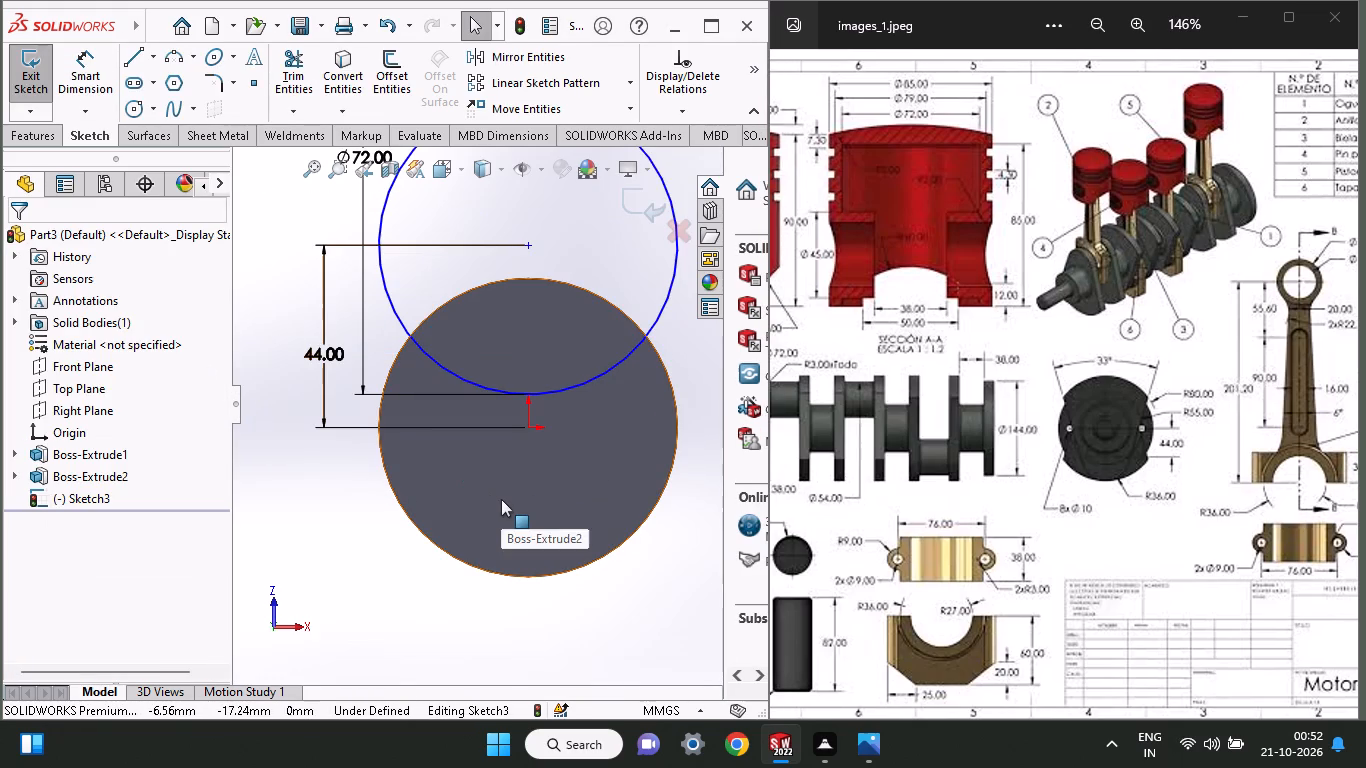
Sketch a vertical line about 97 mm long from the 72 mm circle's centre down through the origin, ending below the boss.
{"action": "scroll", "coordinate": [501, 499], "scroll_direction": "up", "scroll_amount": 2, "text": "ctrl"}
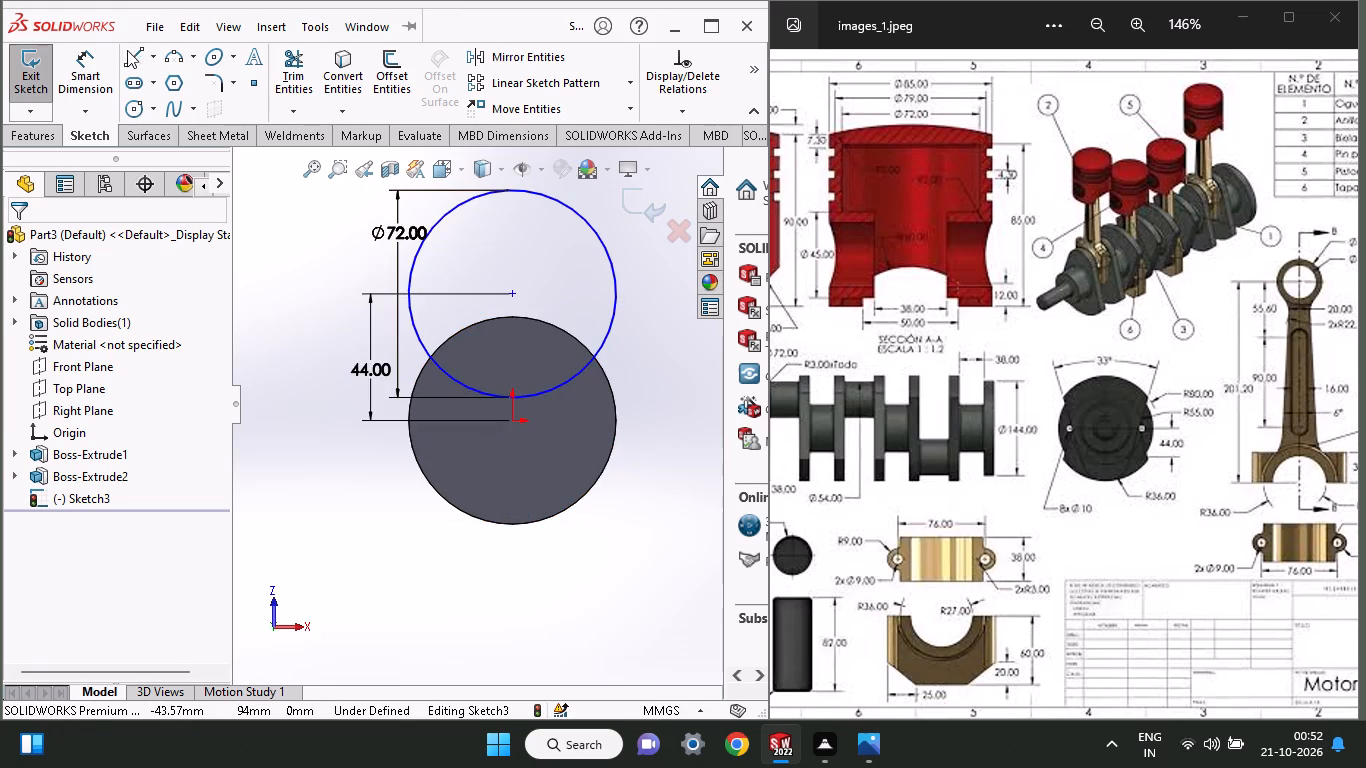
{"action": "left_click", "coordinate": [131, 53]}
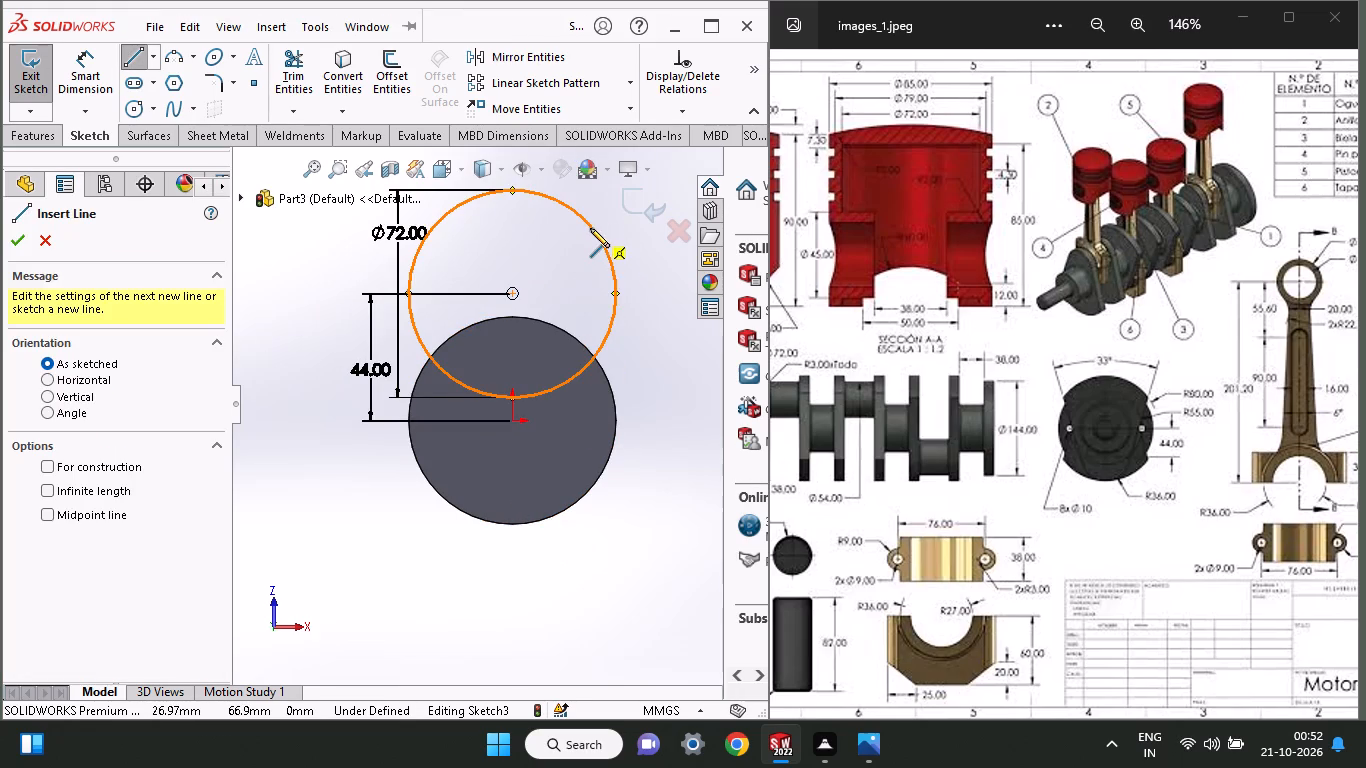
{"action": "left_click", "coordinate": [507, 298]}
{"action": "left_click", "coordinate": [516, 574]}
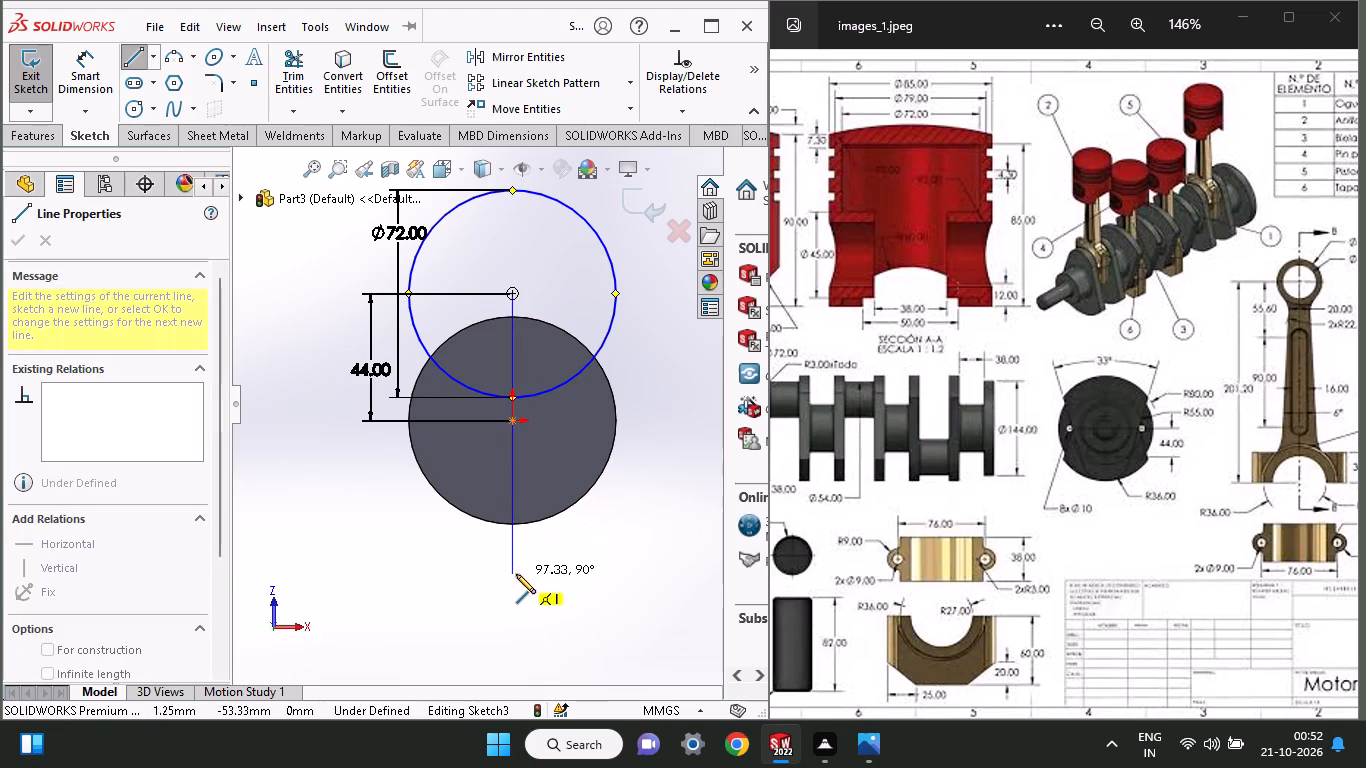
{"action": "right_click", "coordinate": [557, 540]}
{"action": "left_click", "coordinate": [574, 522]}
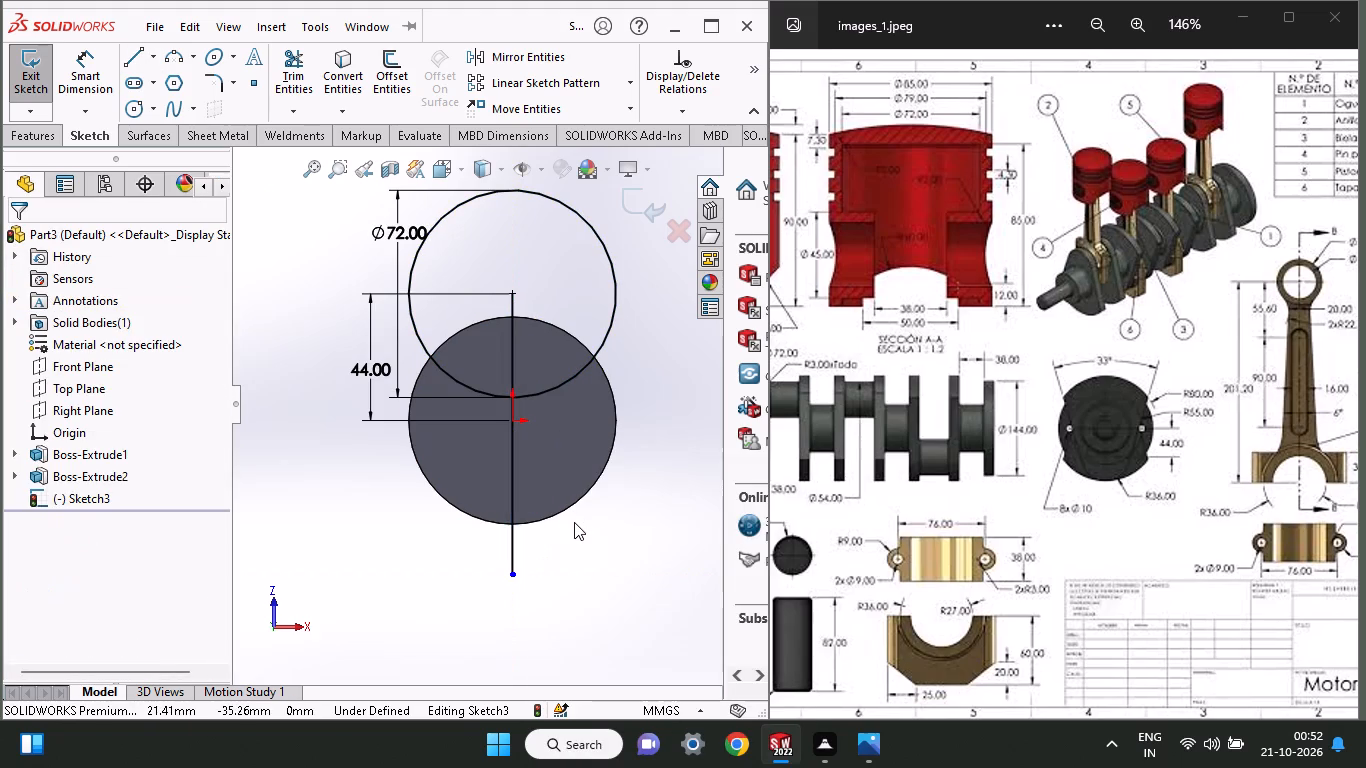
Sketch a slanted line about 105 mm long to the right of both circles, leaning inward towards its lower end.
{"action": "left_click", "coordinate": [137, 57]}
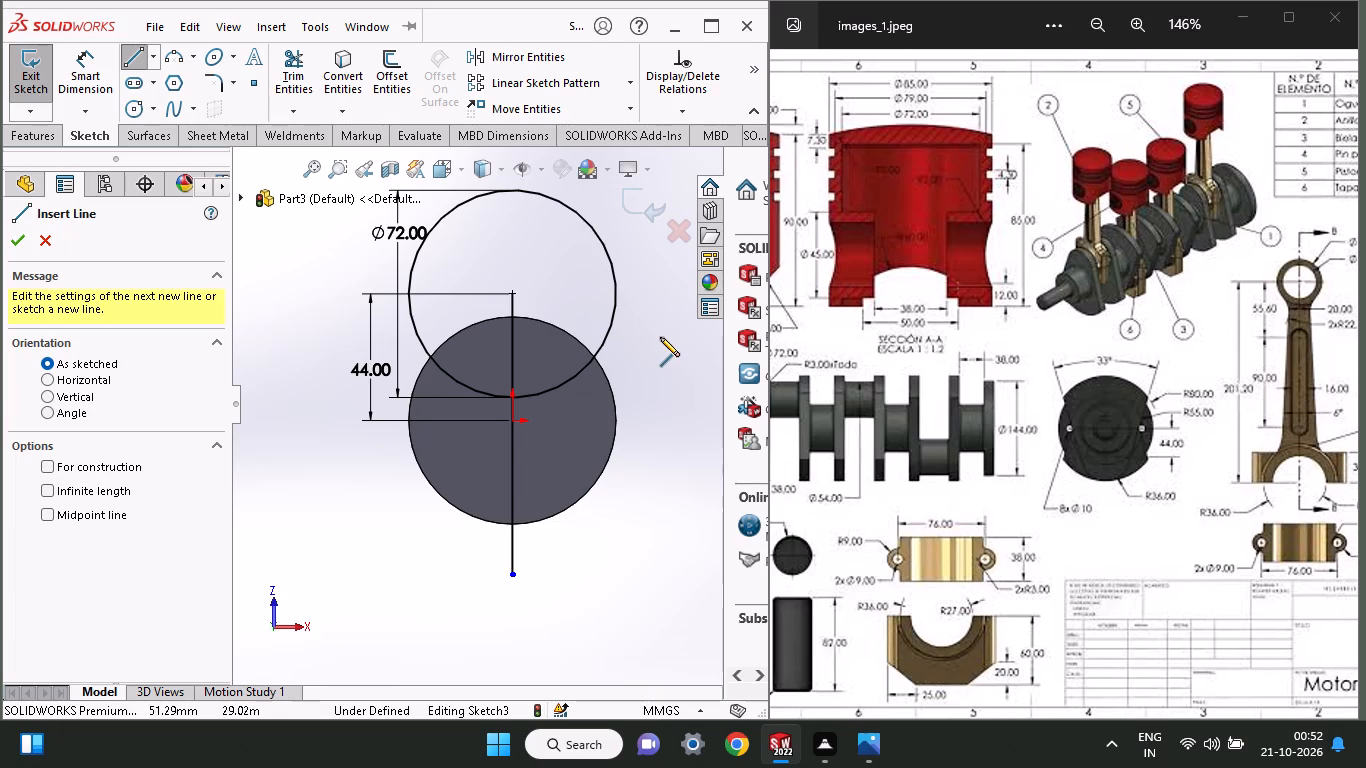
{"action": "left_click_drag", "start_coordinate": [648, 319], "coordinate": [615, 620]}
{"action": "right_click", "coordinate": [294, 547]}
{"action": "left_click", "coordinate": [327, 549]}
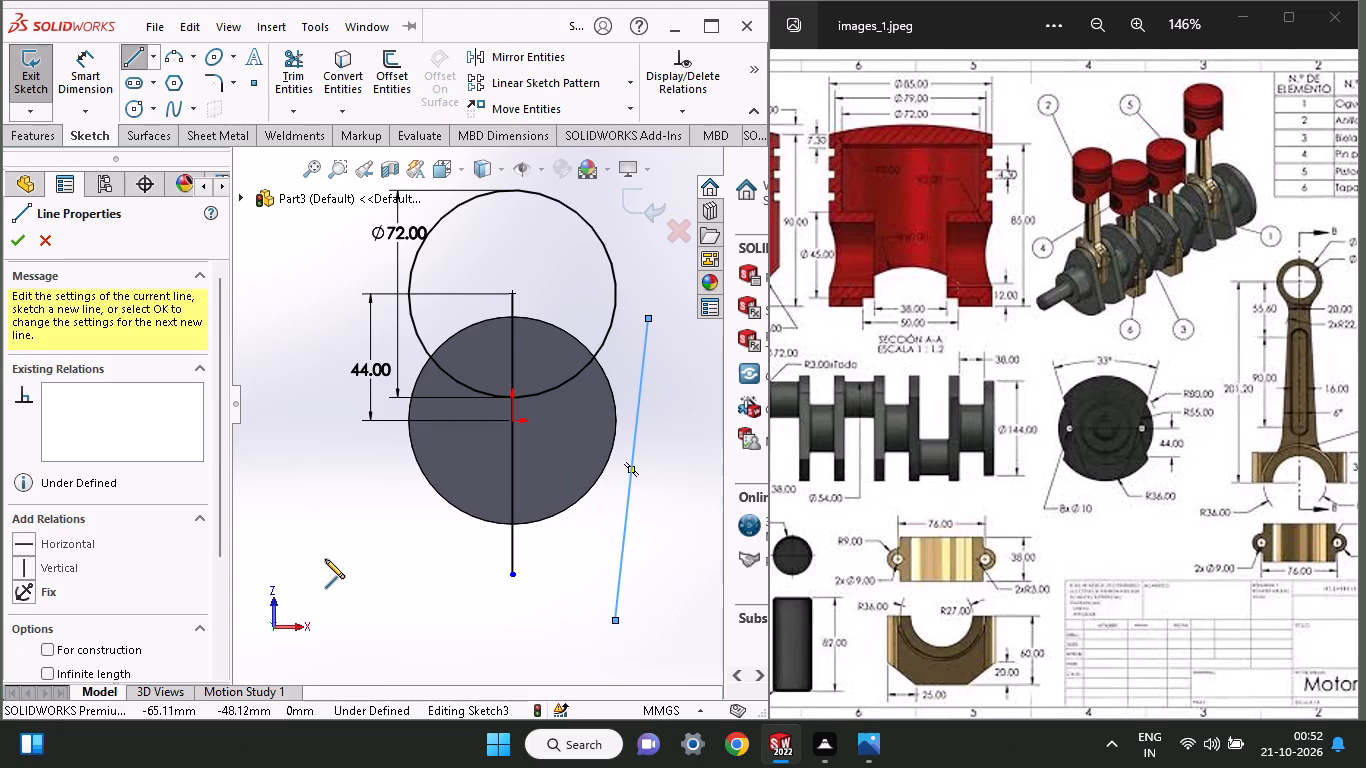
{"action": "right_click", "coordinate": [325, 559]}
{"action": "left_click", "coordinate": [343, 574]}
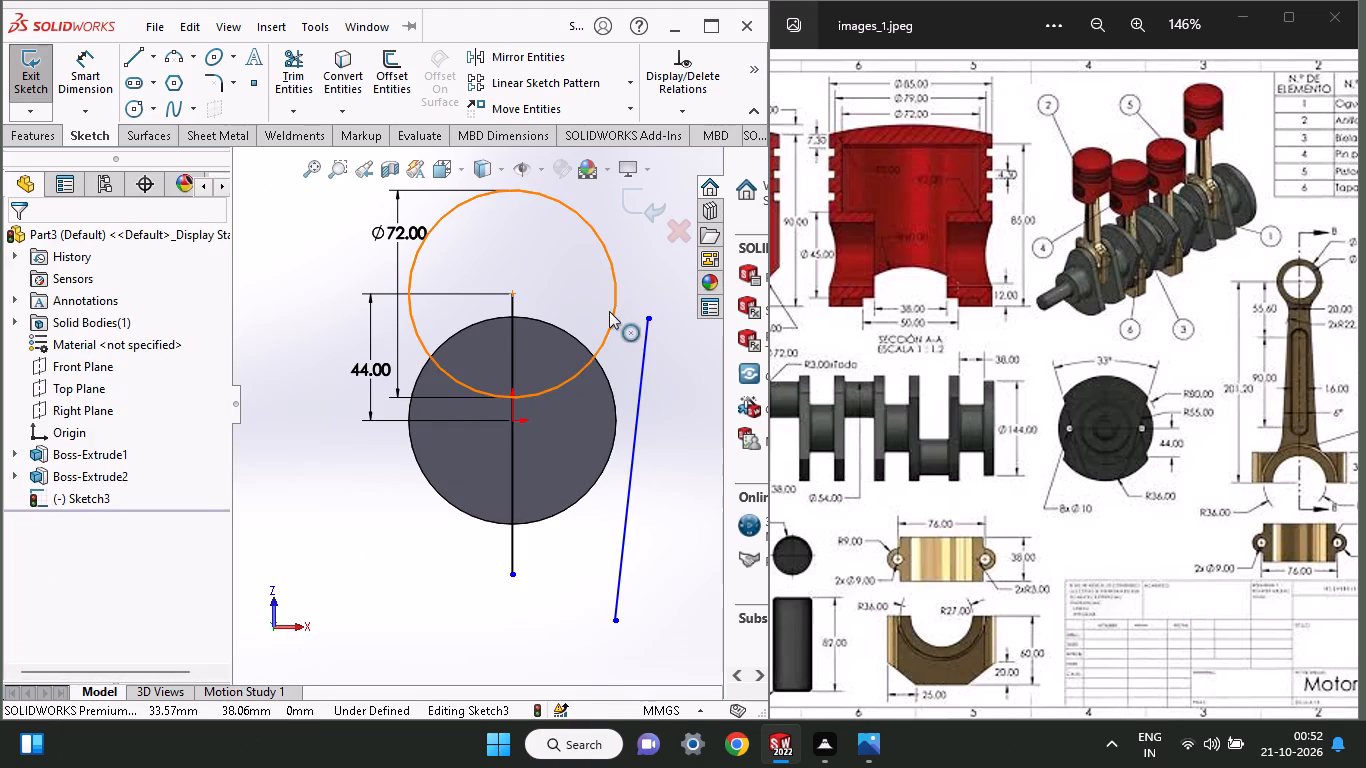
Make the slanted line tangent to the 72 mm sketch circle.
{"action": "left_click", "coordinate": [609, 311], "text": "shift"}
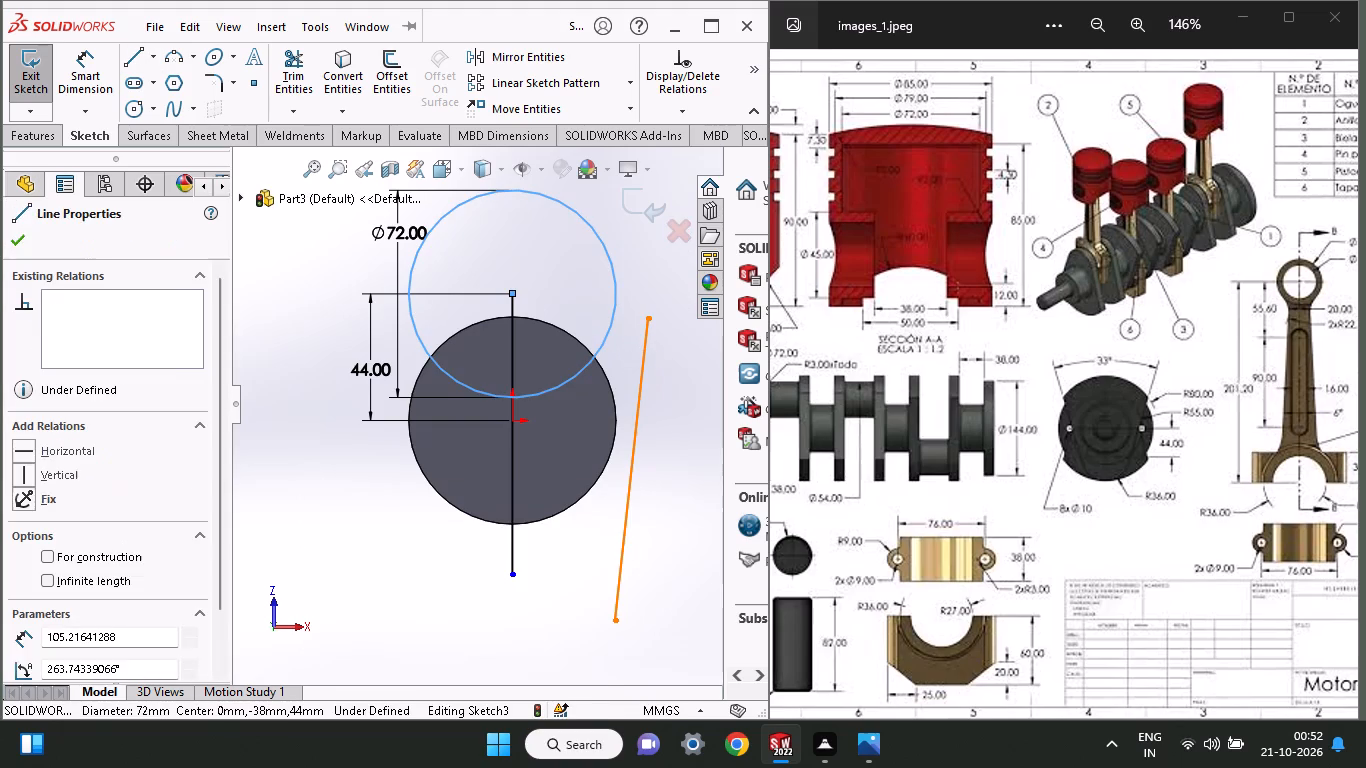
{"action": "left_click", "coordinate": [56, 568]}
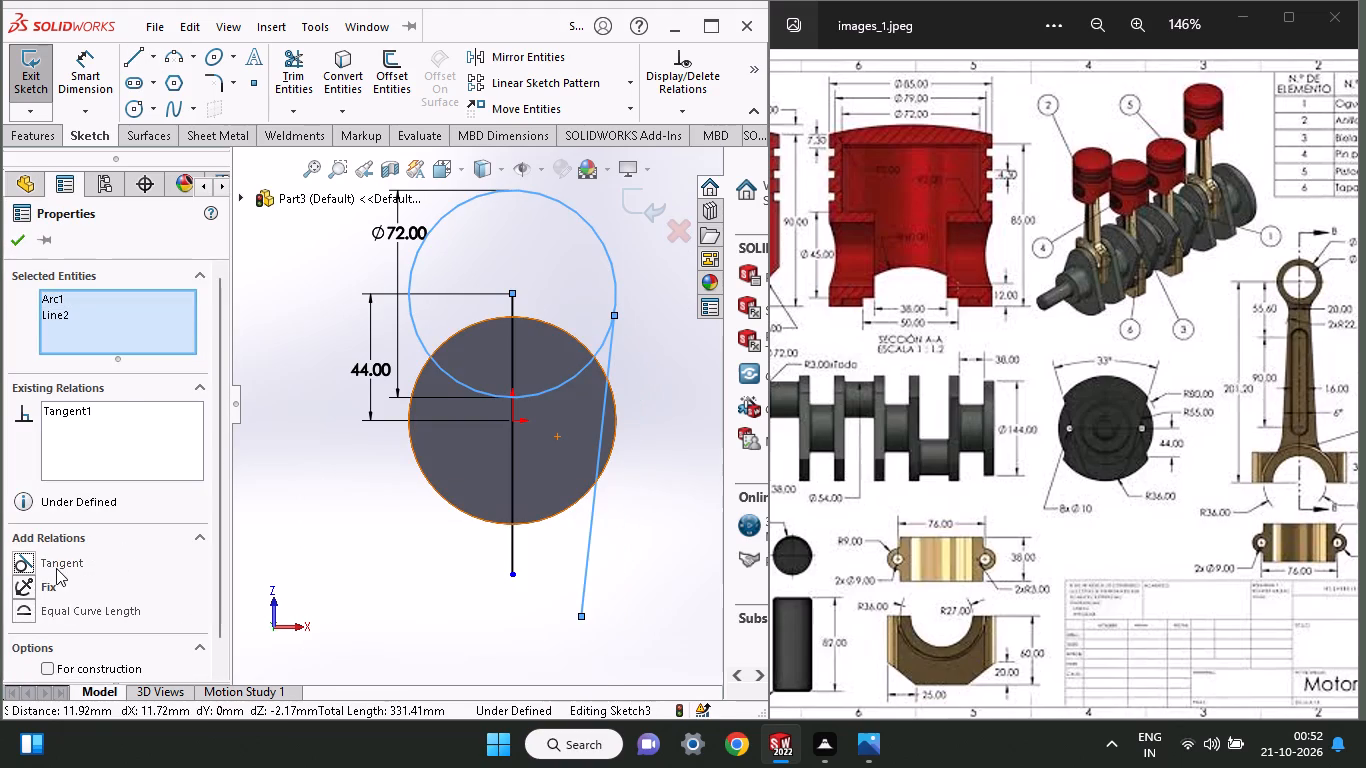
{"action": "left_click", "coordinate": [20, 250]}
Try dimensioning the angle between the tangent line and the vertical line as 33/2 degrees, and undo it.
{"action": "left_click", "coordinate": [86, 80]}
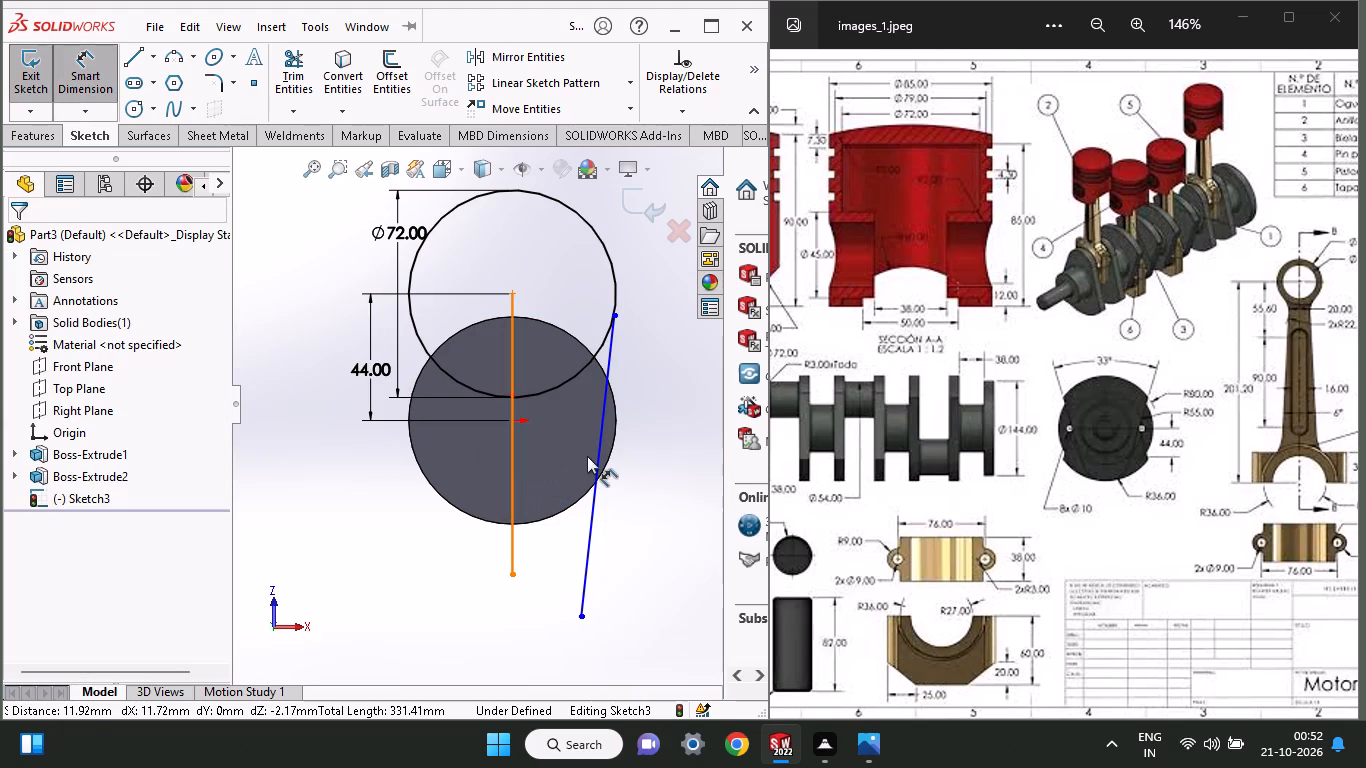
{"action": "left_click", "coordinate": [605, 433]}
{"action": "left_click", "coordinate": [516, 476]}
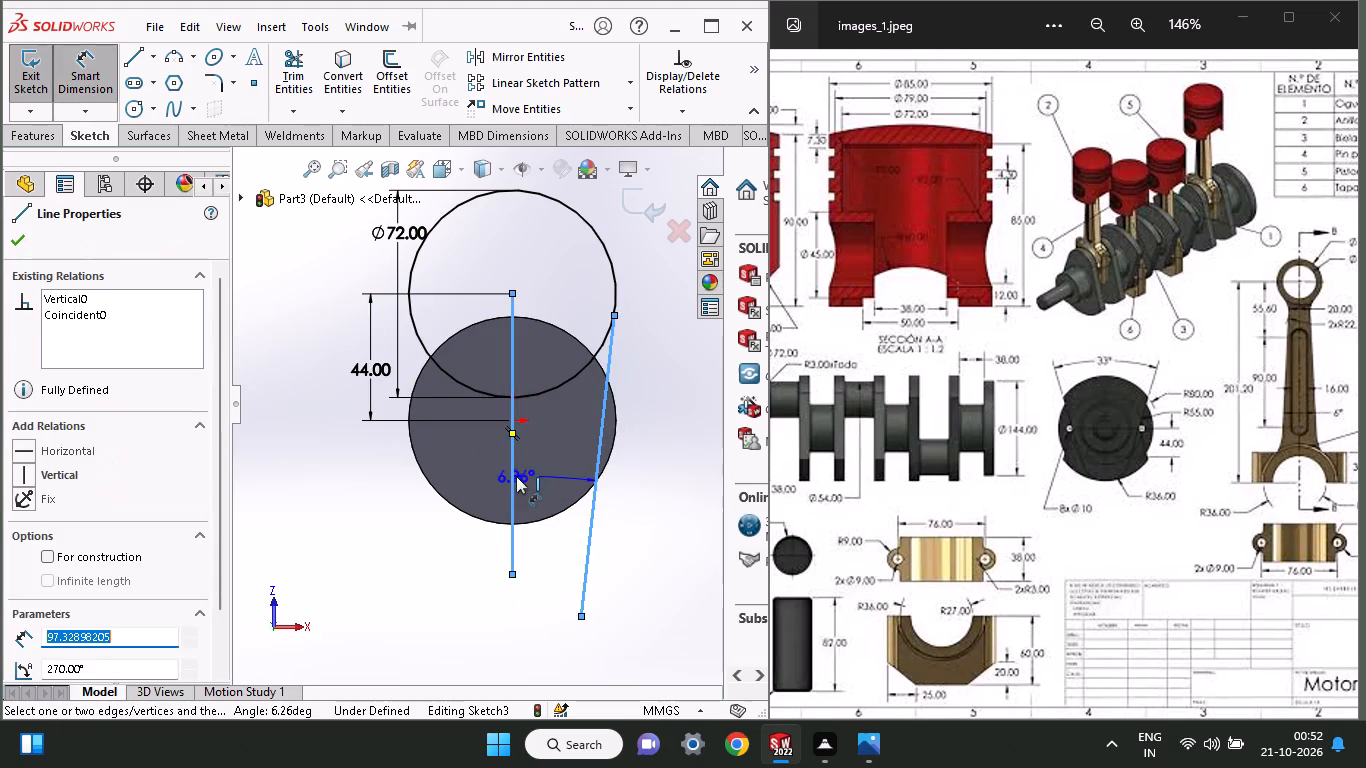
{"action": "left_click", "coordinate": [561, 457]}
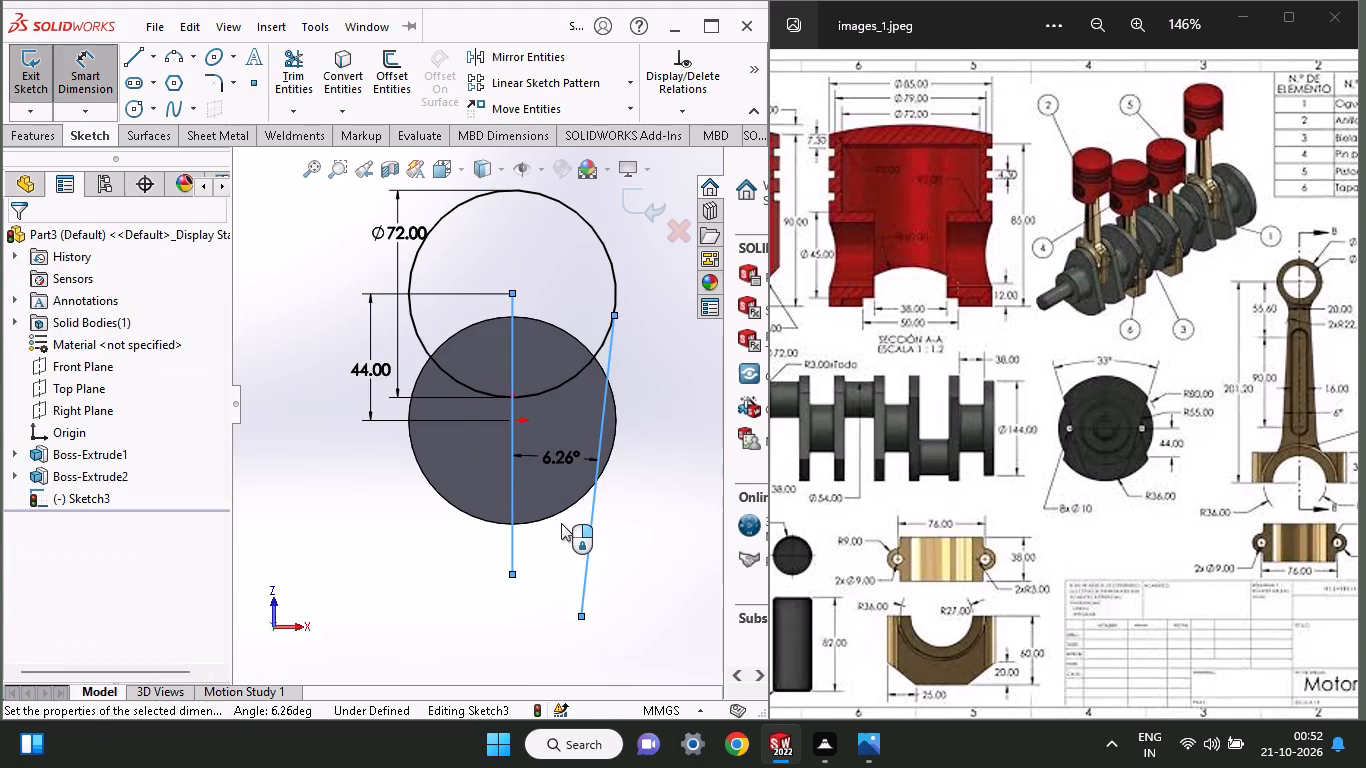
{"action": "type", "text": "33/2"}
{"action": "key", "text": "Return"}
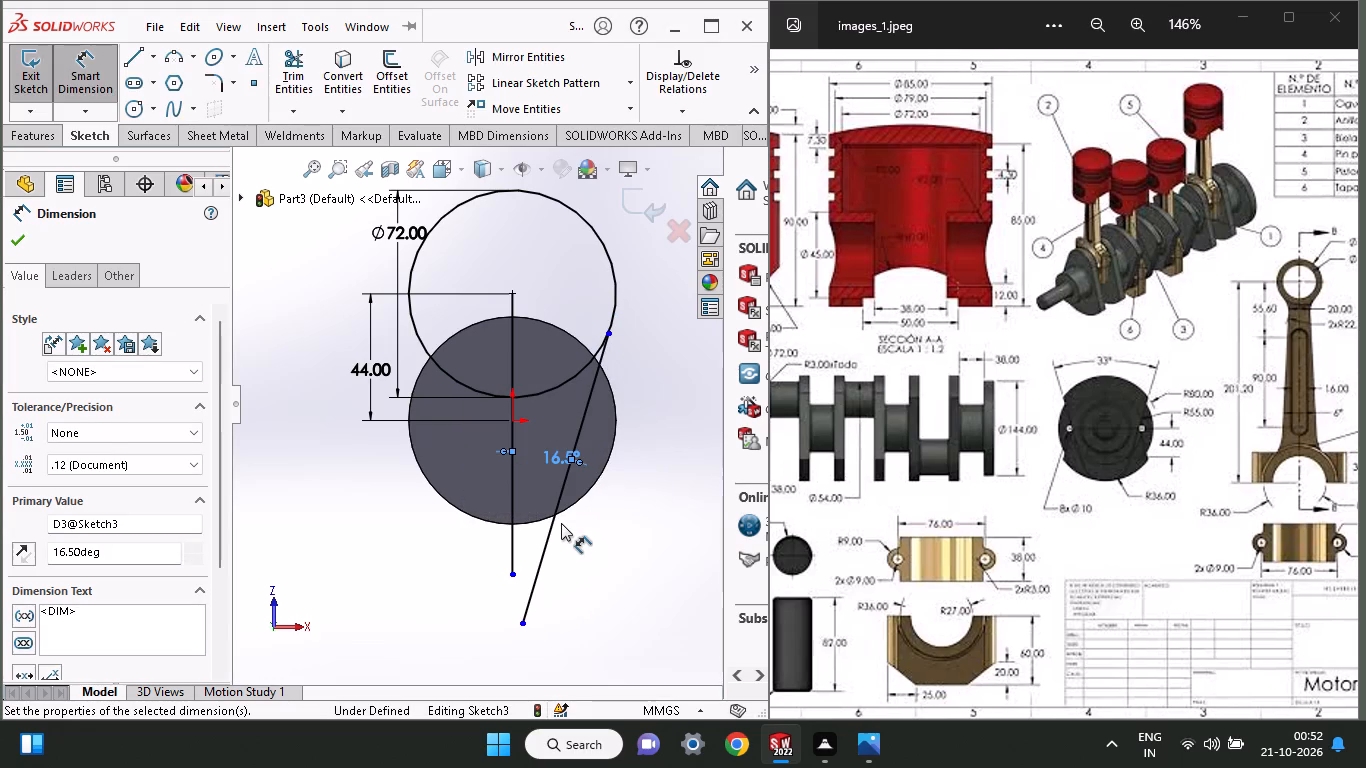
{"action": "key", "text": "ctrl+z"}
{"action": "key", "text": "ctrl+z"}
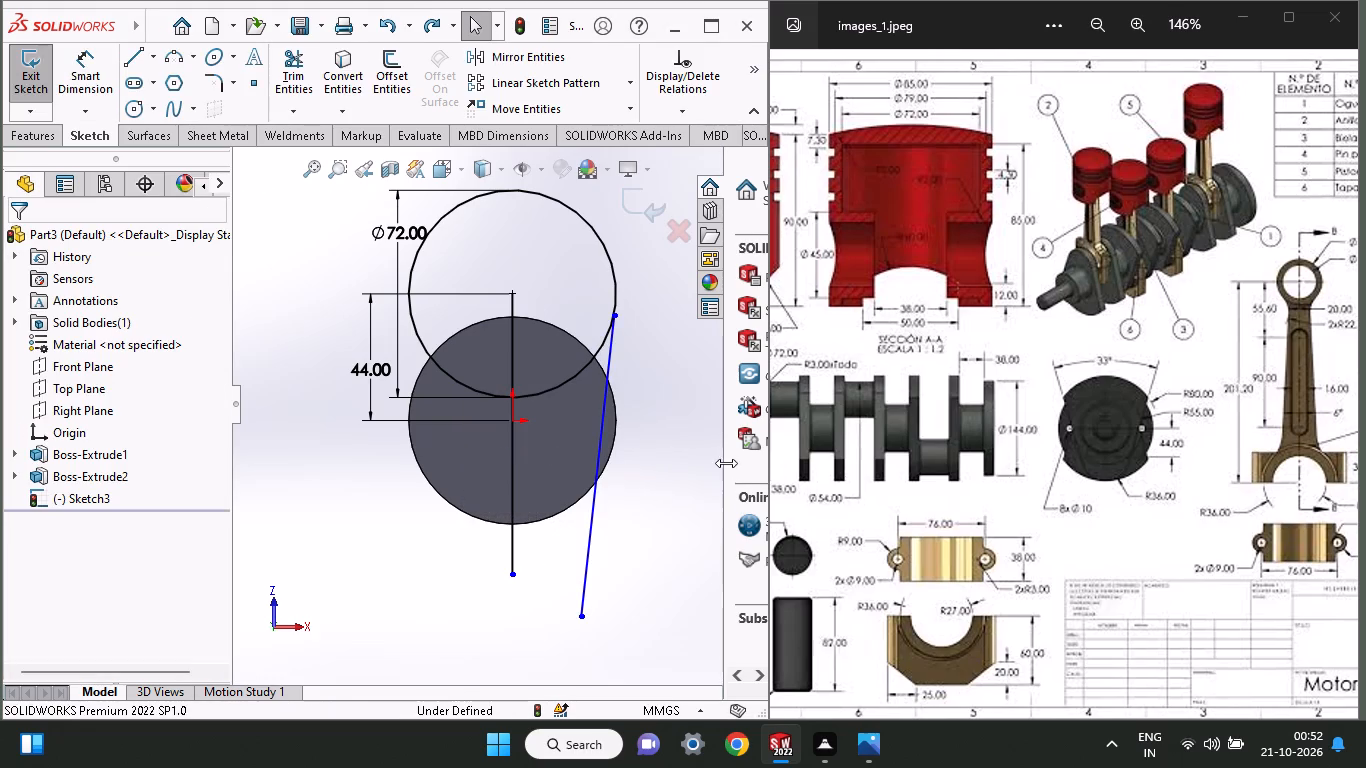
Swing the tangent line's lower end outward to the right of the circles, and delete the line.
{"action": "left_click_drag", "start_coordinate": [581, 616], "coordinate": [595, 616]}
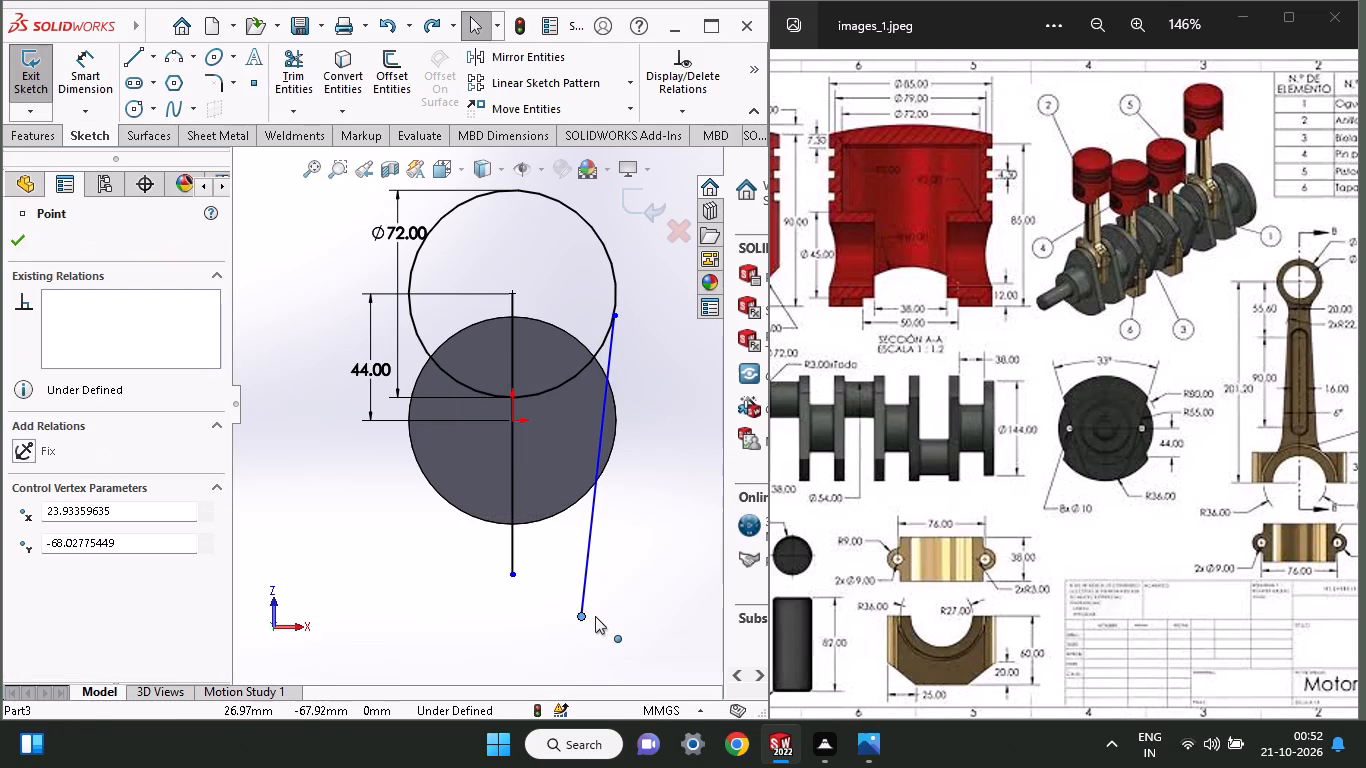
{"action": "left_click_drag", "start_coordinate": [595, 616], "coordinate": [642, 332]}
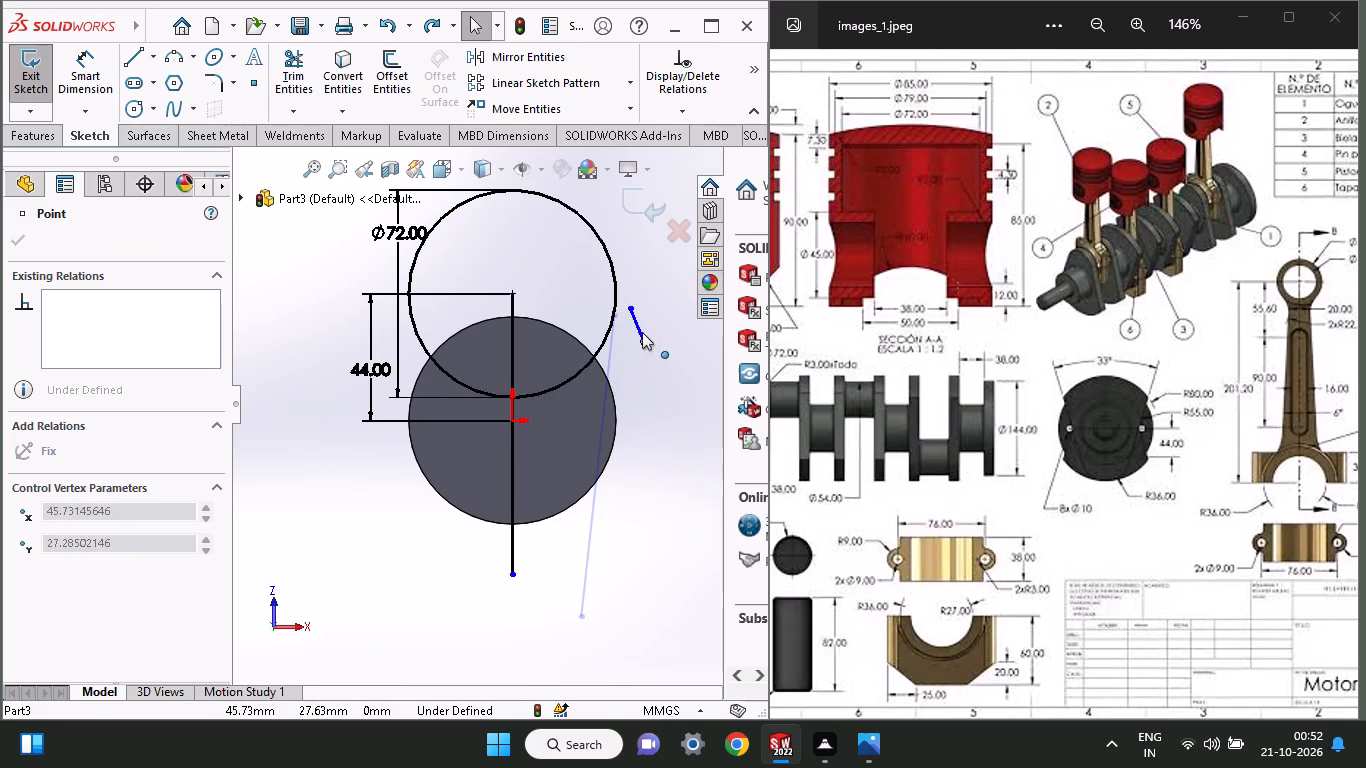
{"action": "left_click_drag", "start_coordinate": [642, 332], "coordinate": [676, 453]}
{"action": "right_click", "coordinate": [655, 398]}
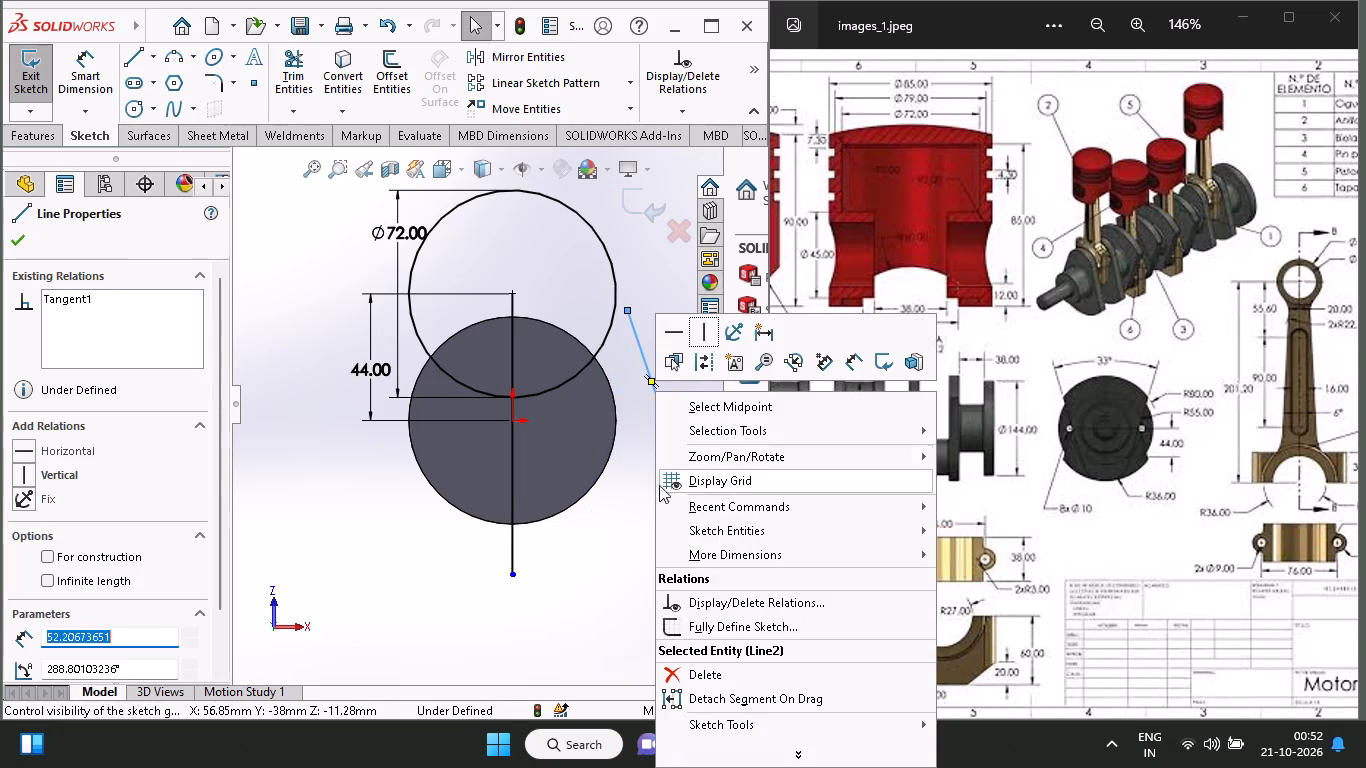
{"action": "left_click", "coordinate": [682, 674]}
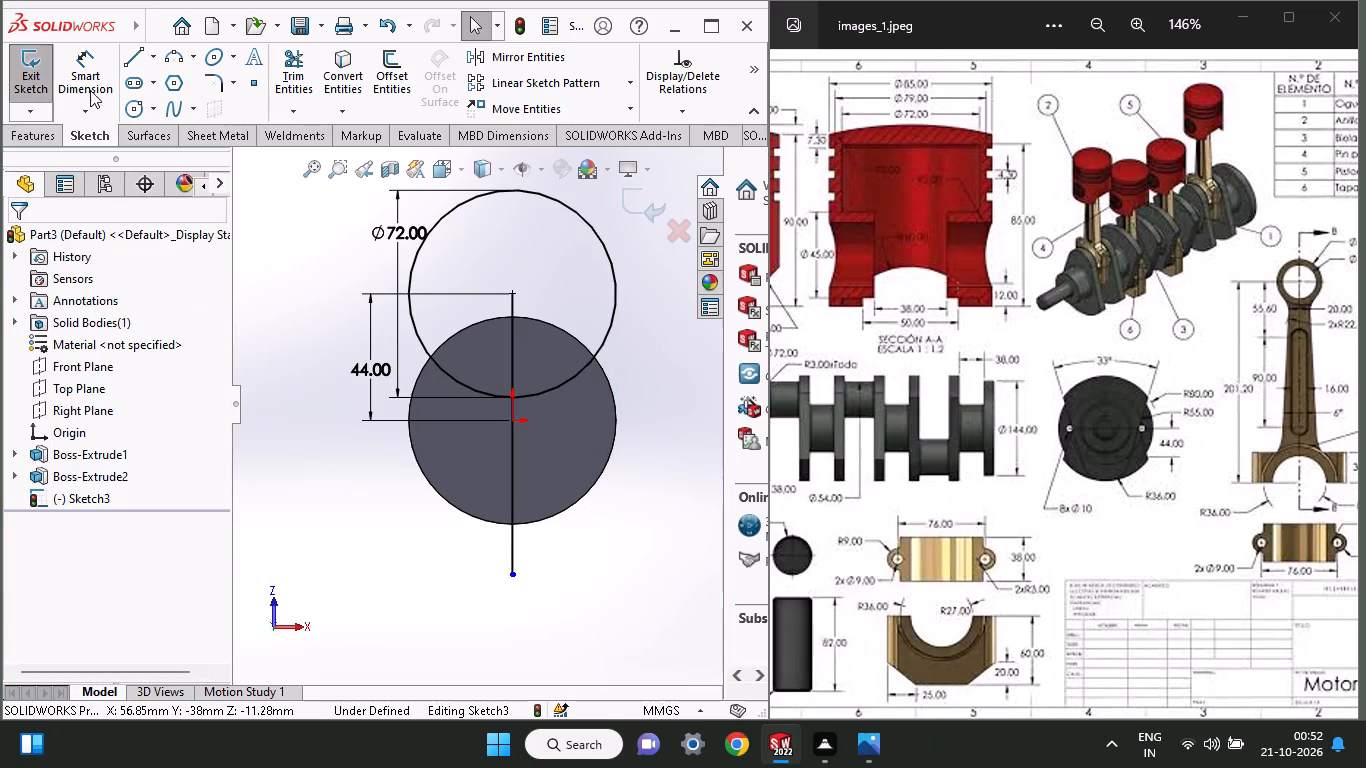
Sketch a slanted line about 118 mm long from beside the upper circle's right side, leaning outward towards its lower end.
{"action": "left_click", "coordinate": [123, 64]}
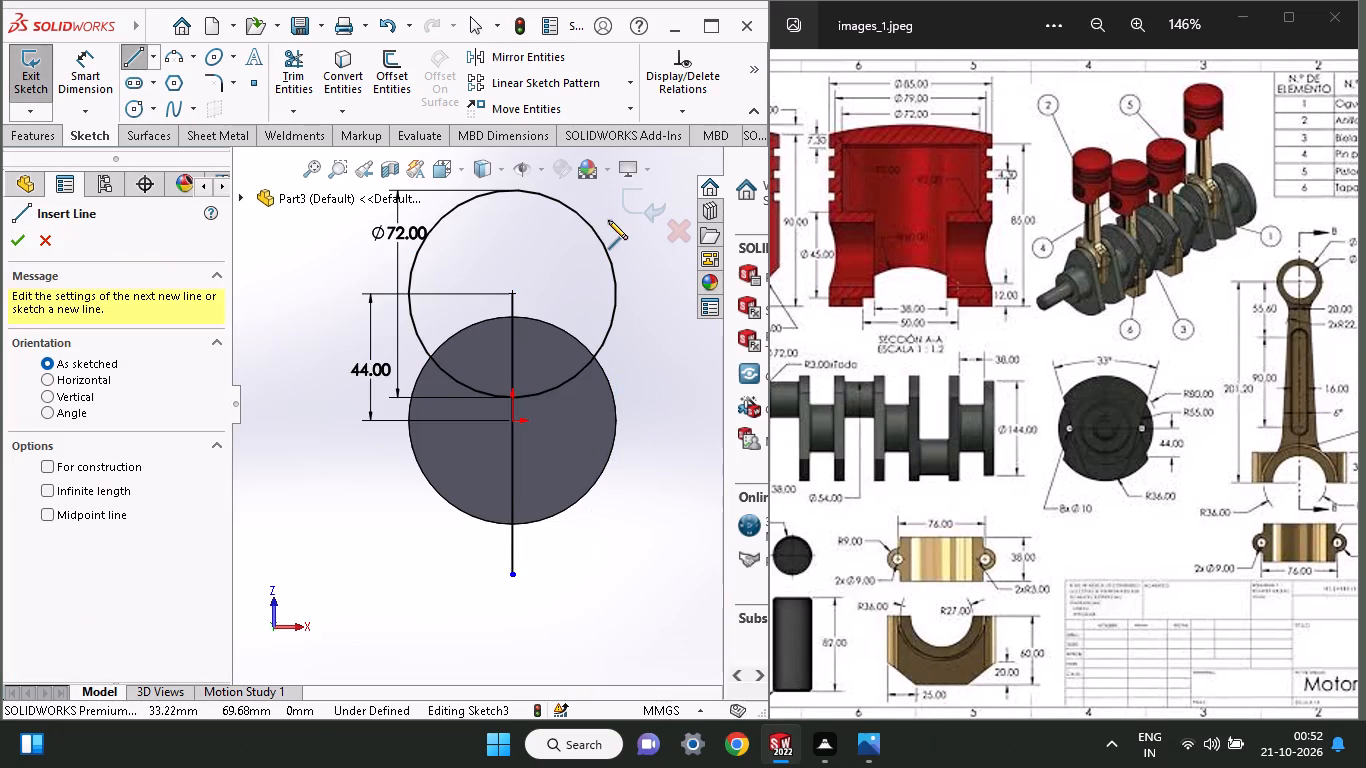
{"action": "left_click", "coordinate": [608, 220]}
{"action": "left_click", "coordinate": [669, 553]}
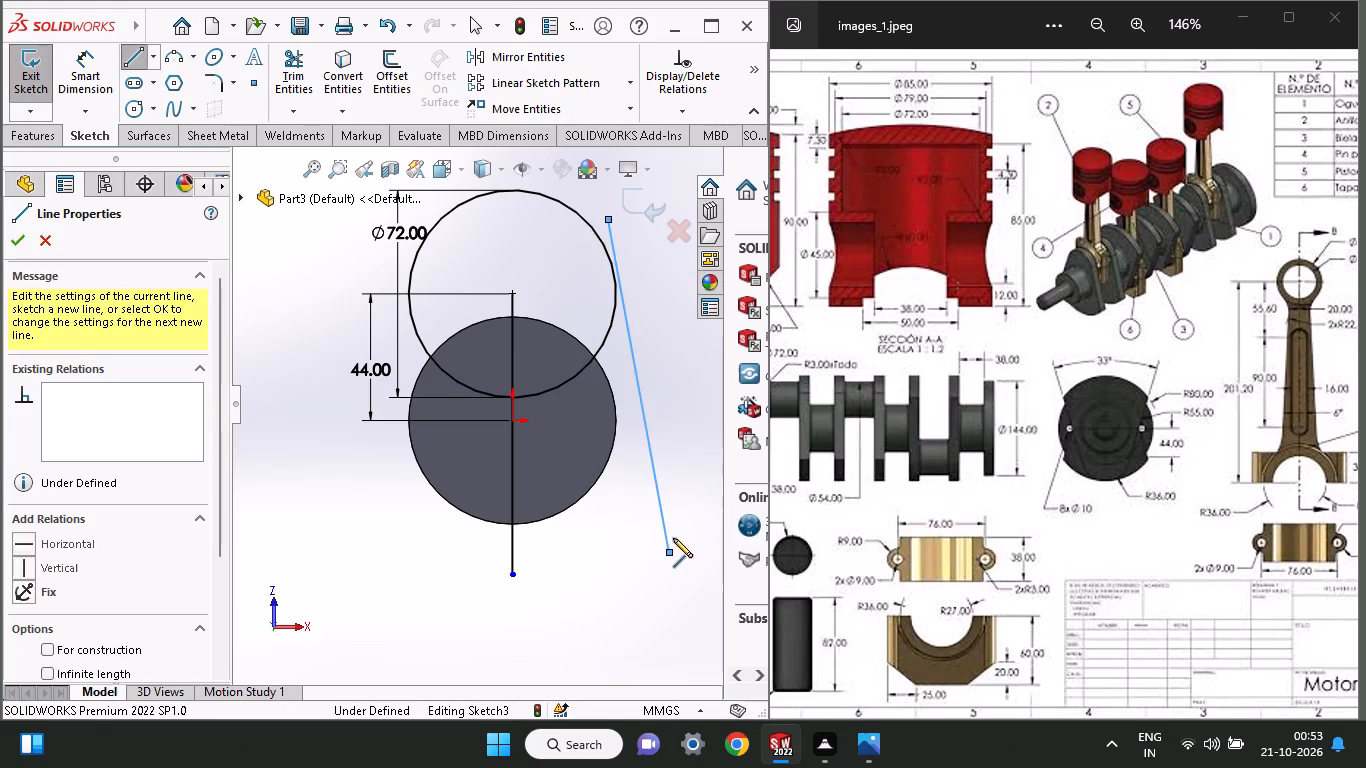
{"action": "right_click", "coordinate": [677, 412]}
{"action": "left_click", "coordinate": [691, 434]}
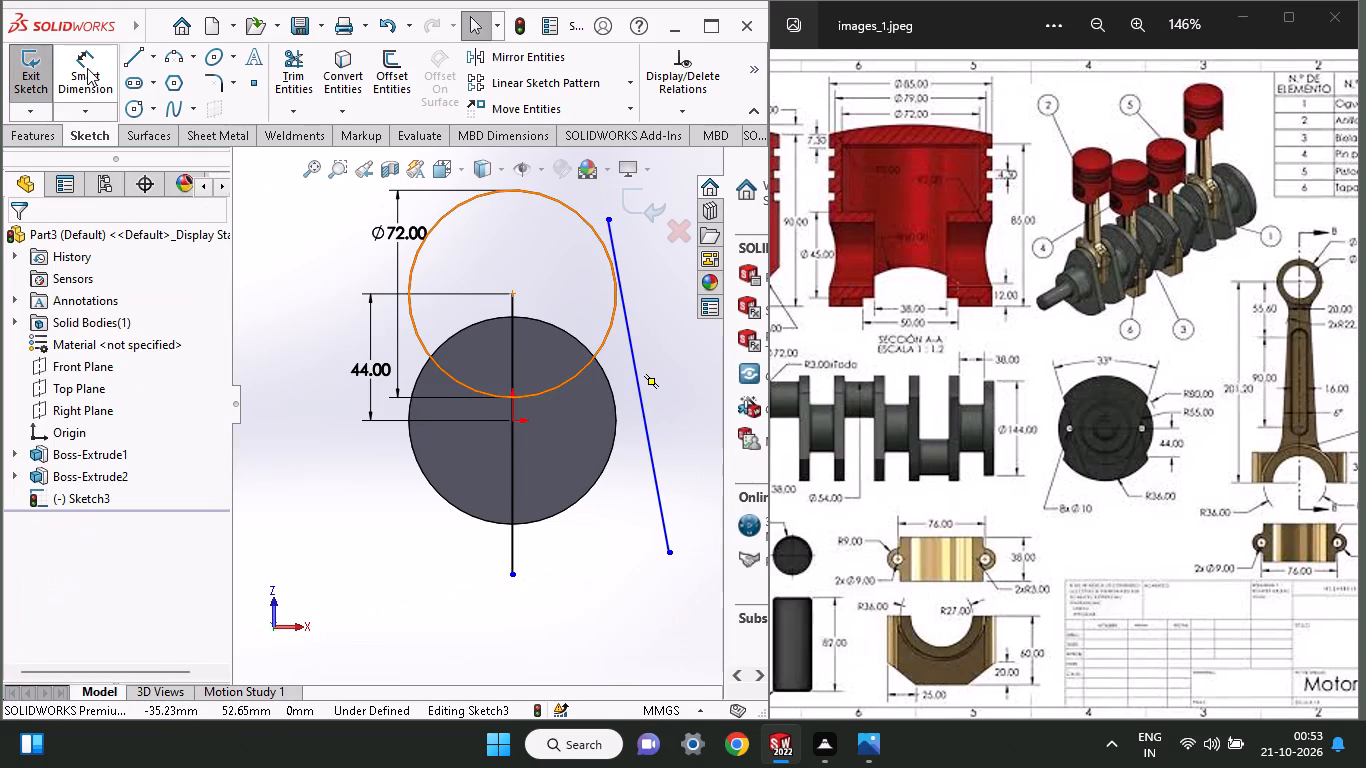
Dimension the angle between the vertical line and the slanted line beside the circles as 33/2 degrees.
{"action": "left_click", "coordinate": [87, 68]}
{"action": "left_click", "coordinate": [517, 492]}
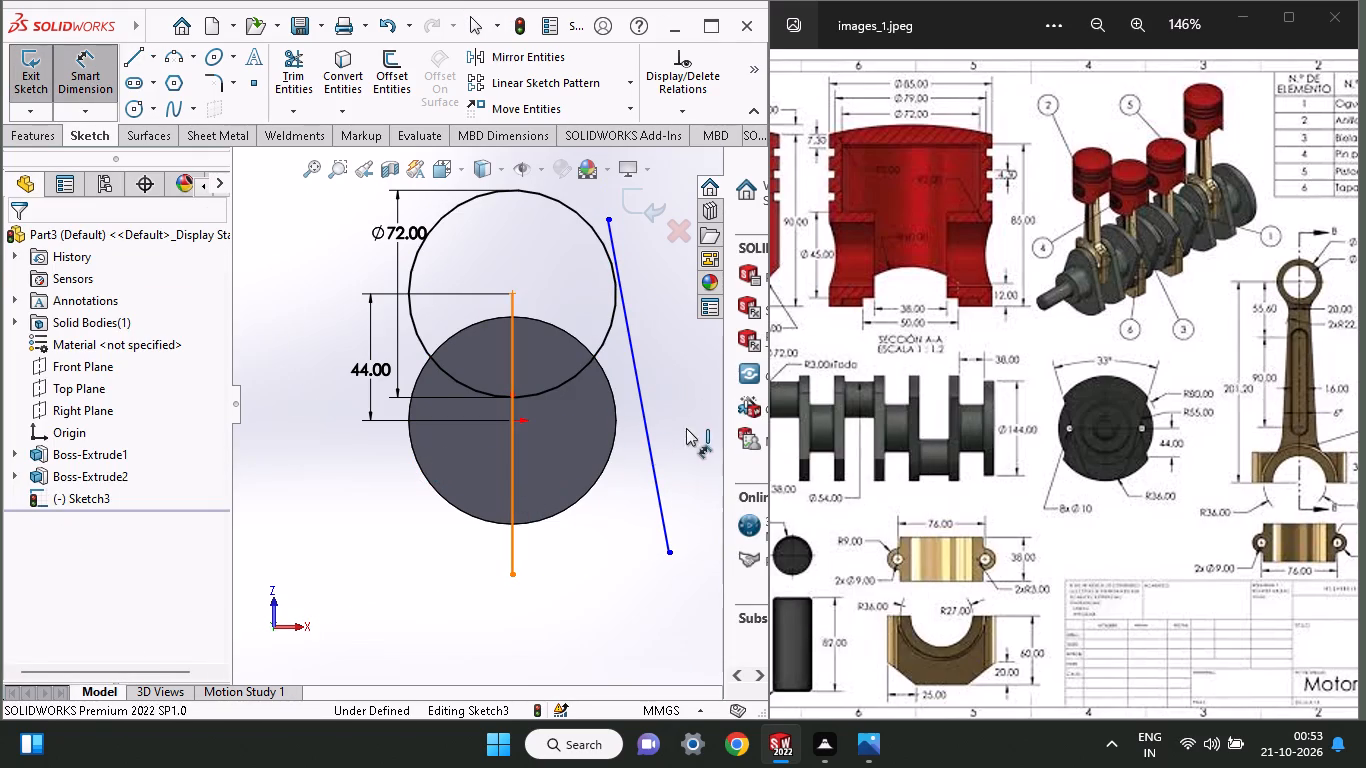
{"action": "left_click", "coordinate": [648, 417]}
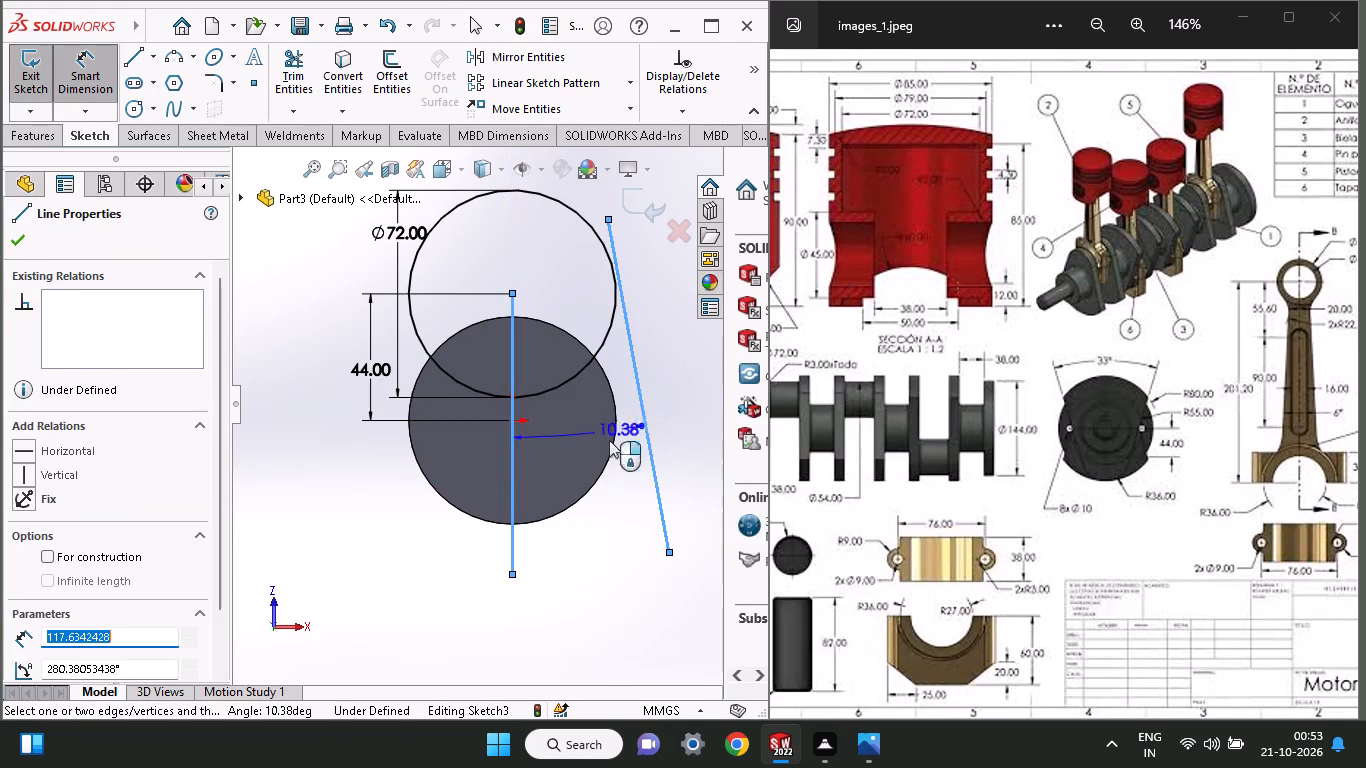
{"action": "left_click", "coordinate": [588, 458]}
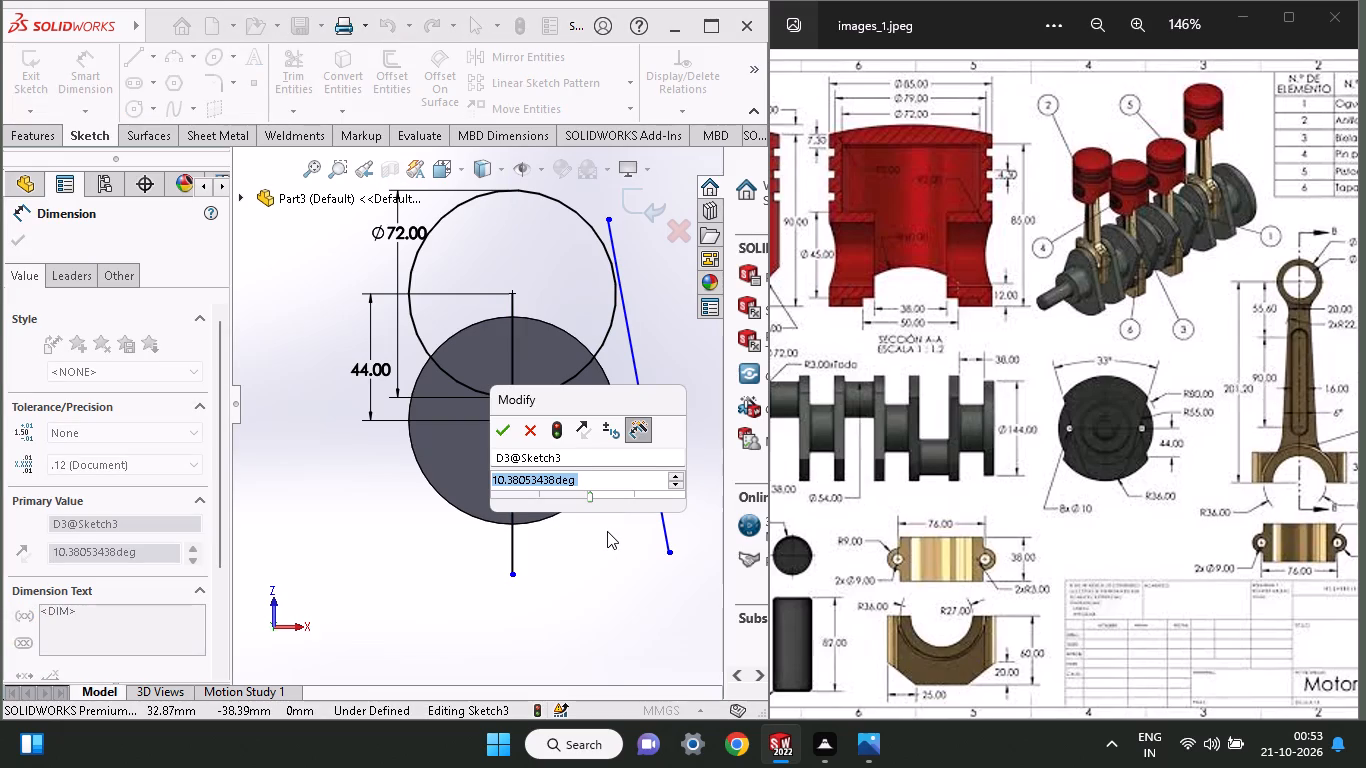
{"action": "type", "text": "33/2"}
{"action": "key", "text": "Return"}
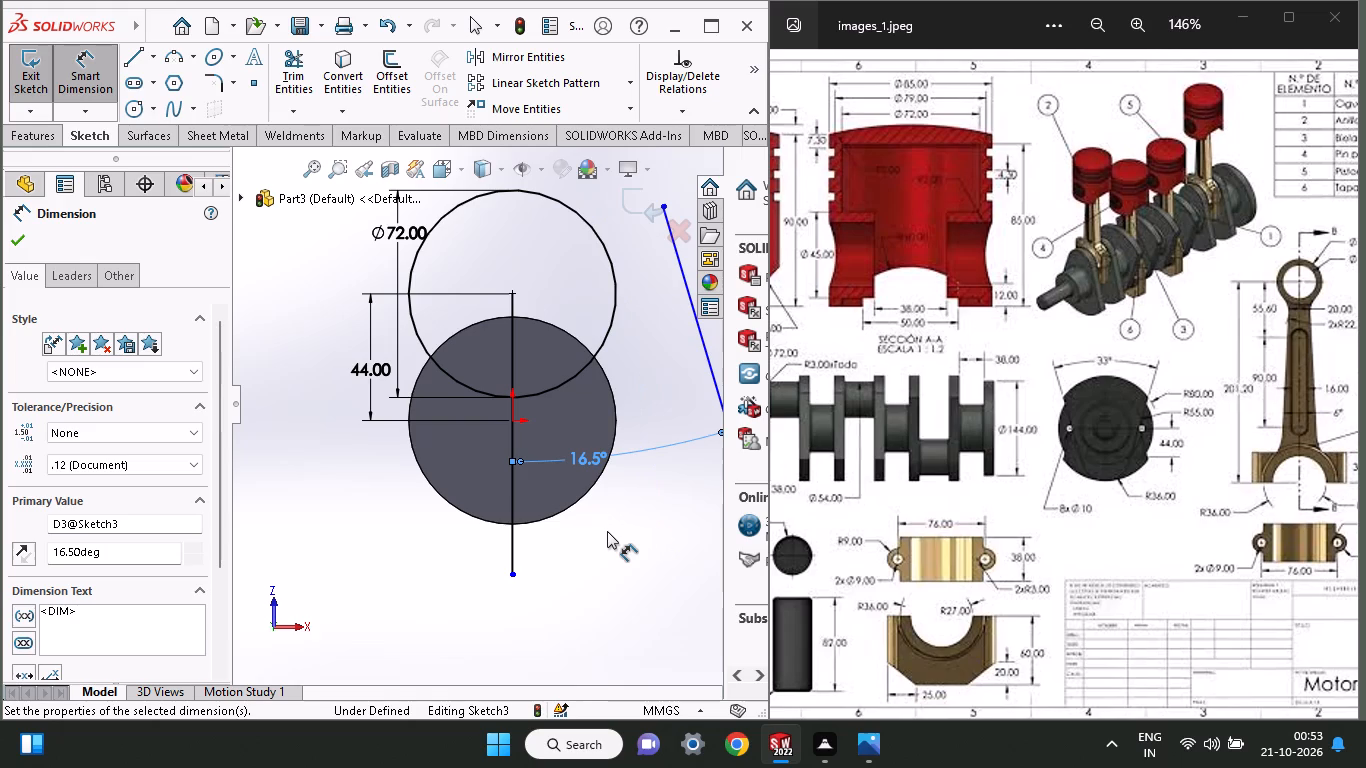
{"action": "left_click", "coordinate": [30, 248]}
{"action": "left_click", "coordinate": [21, 242]}
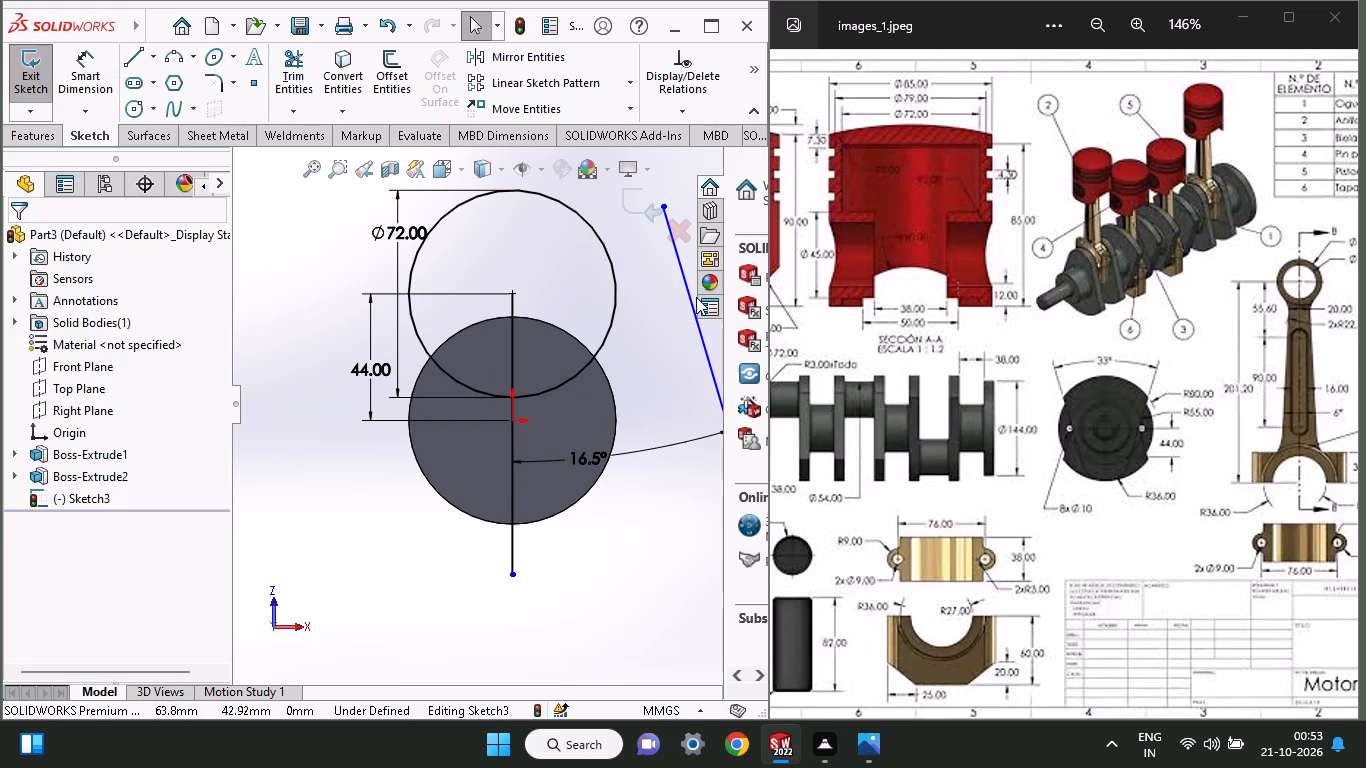
Make the angled line tangent to the 72 mm sketch circle.
{"action": "left_click", "coordinate": [710, 343], "text": "shift"}
{"action": "left_click", "coordinate": [708, 351], "text": "shift"}
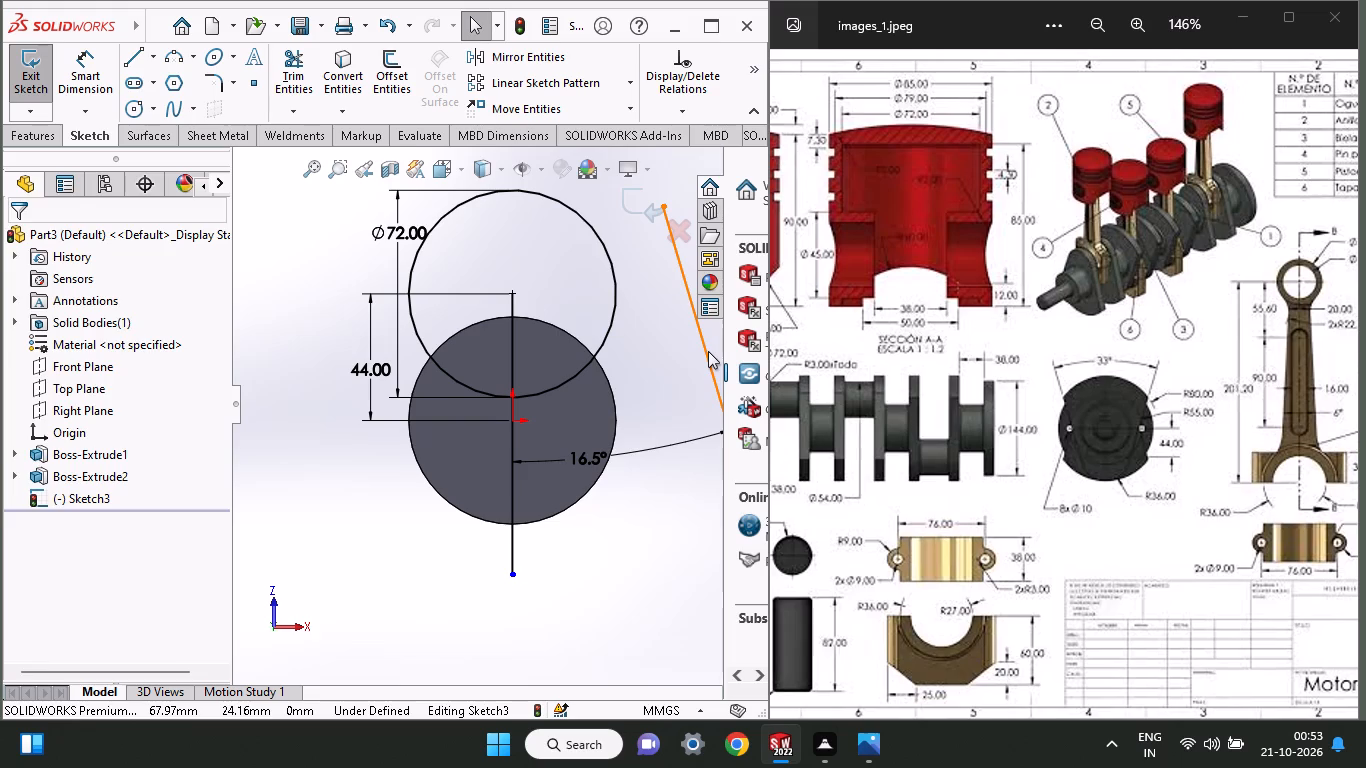
{"action": "left_click", "coordinate": [617, 305], "text": "shift"}
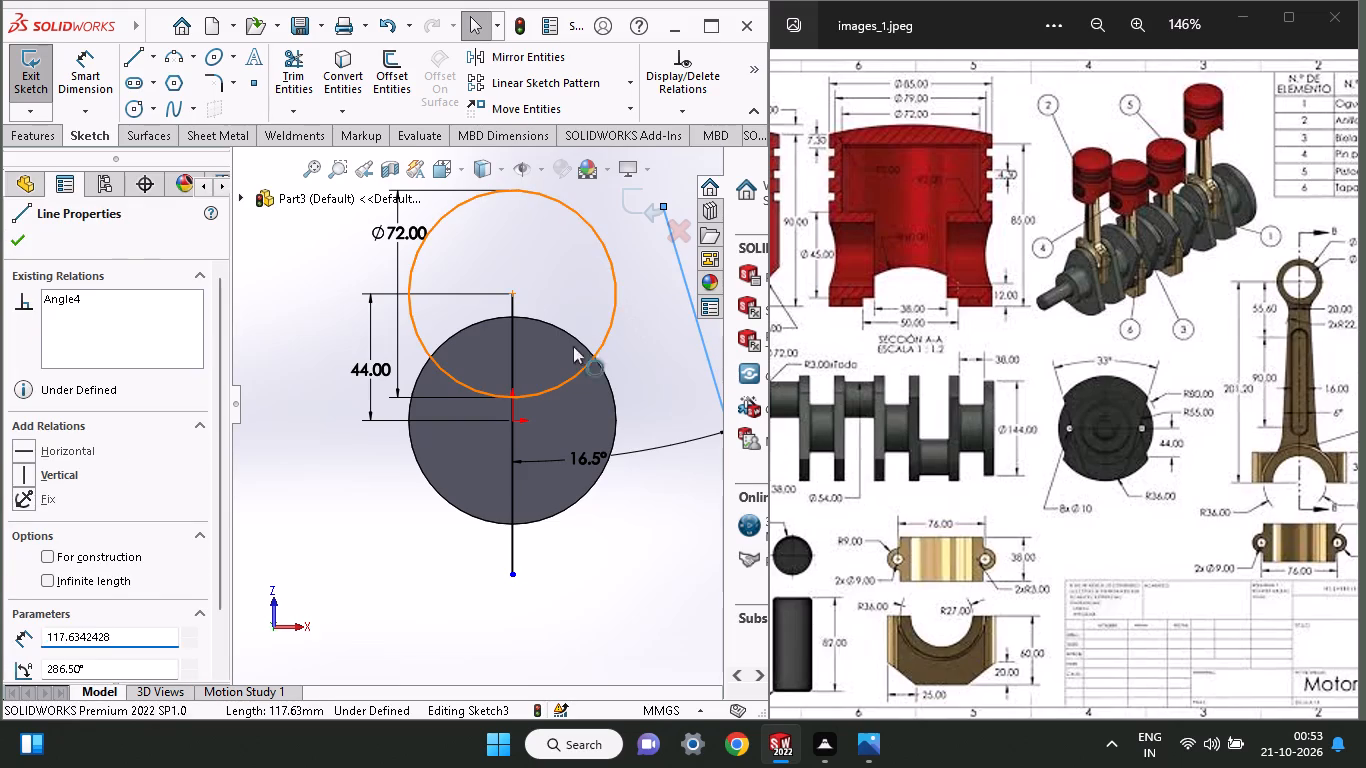
{"action": "left_click", "coordinate": [46, 573]}
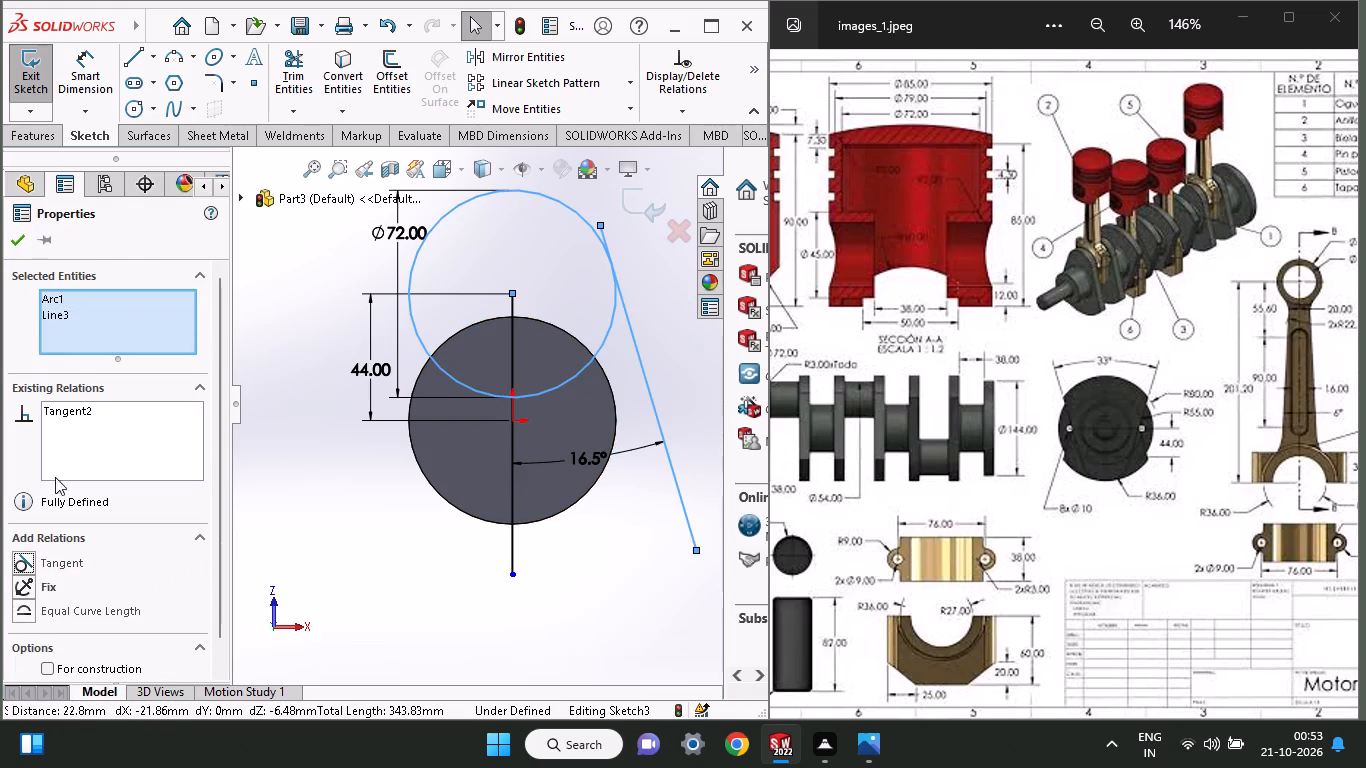
{"action": "left_click", "coordinate": [12, 251]}
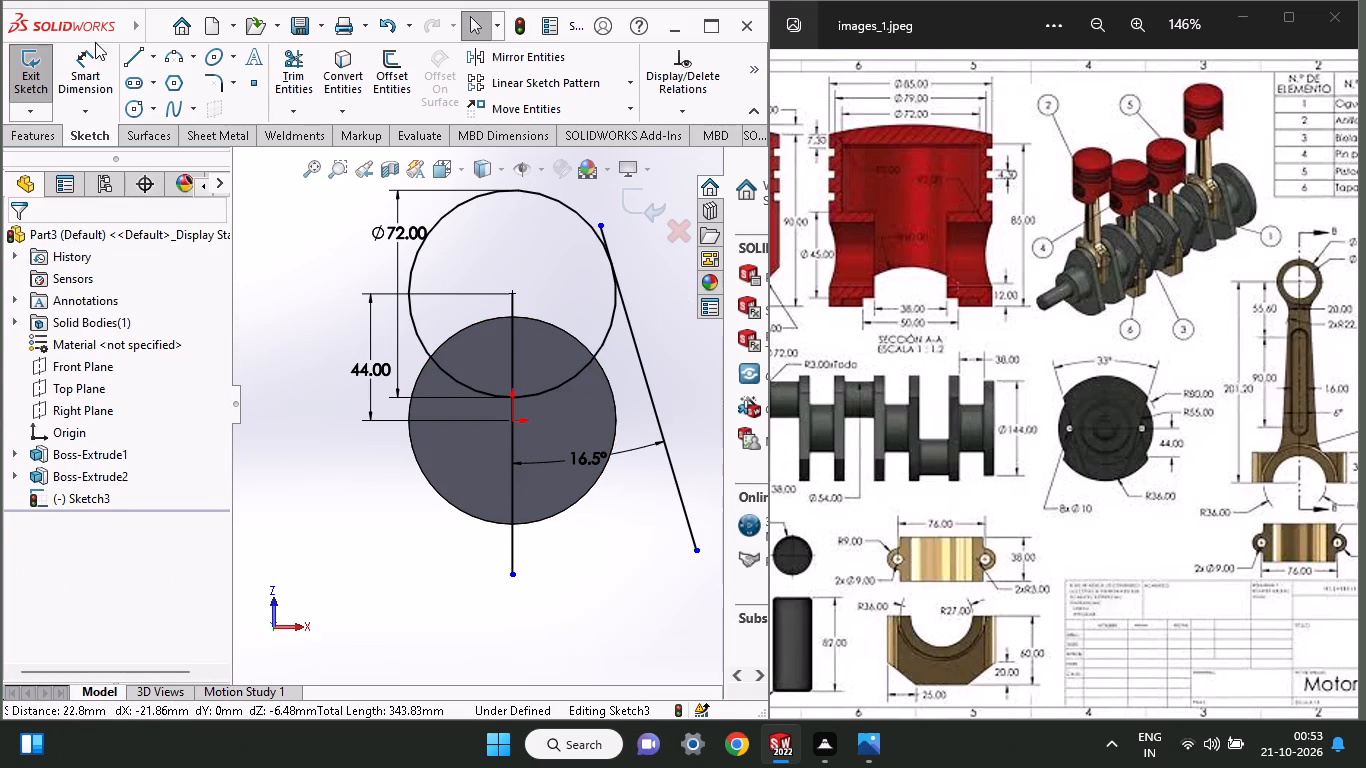
Sketch a second slanted line about 118 mm long on the circles' opposite side, leaning outward towards its lower end.
{"action": "left_click", "coordinate": [146, 54]}
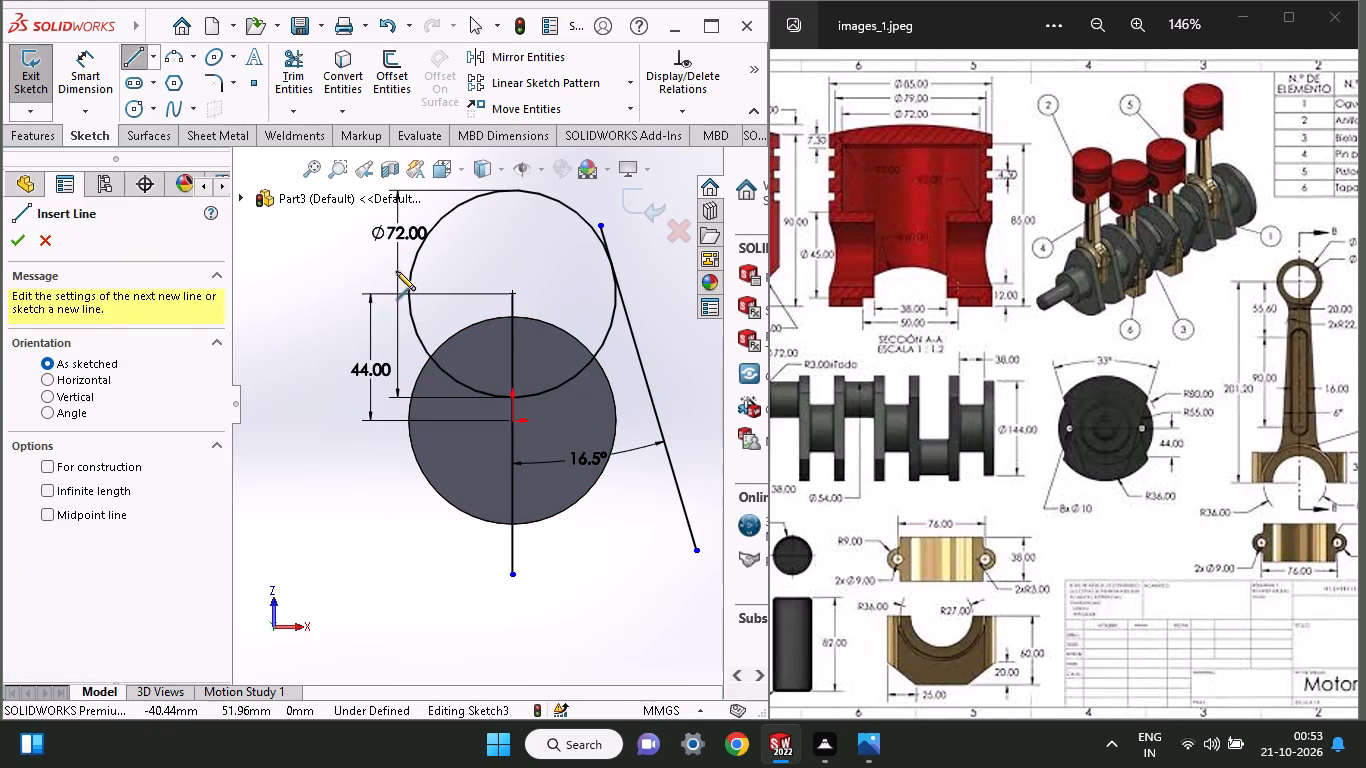
{"action": "left_click", "coordinate": [431, 215]}
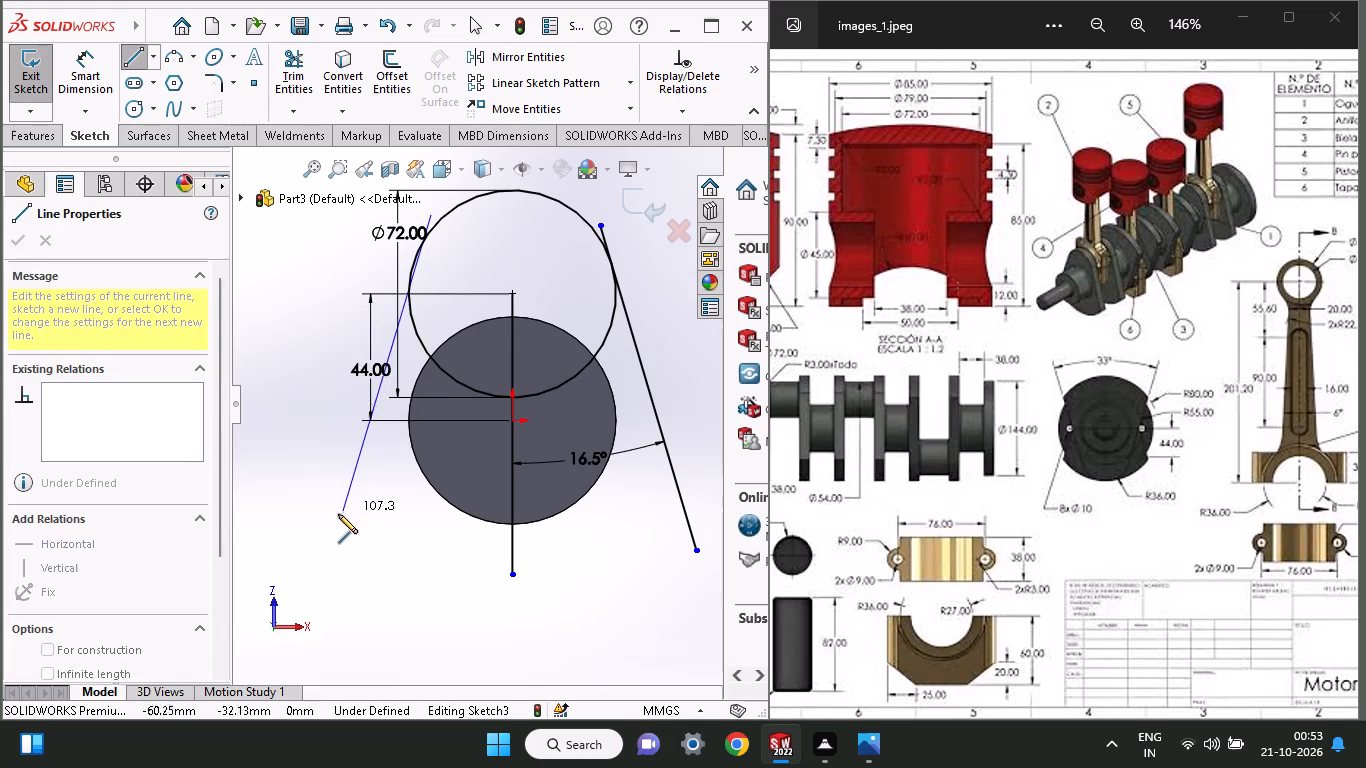
{"action": "left_click", "coordinate": [307, 531]}
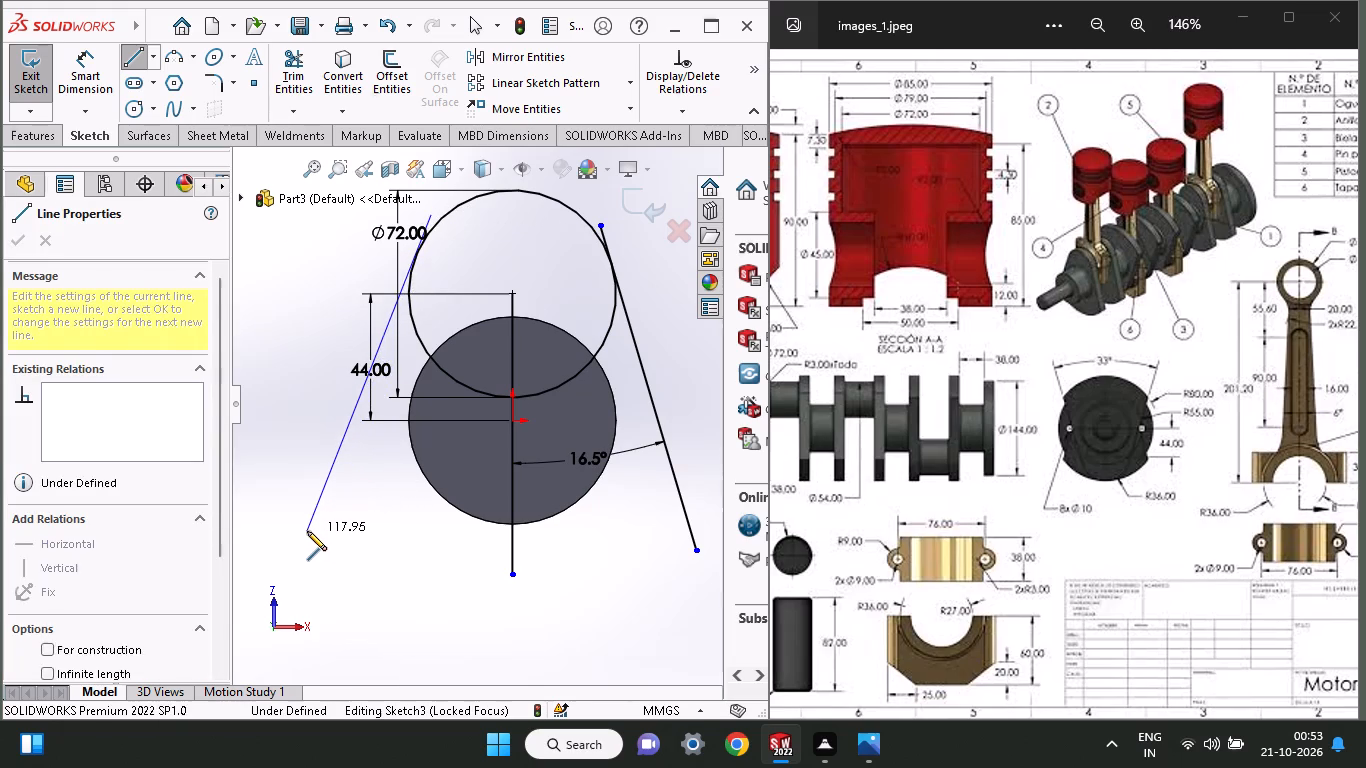
{"action": "right_click", "coordinate": [316, 435]}
{"action": "left_click", "coordinate": [332, 462]}
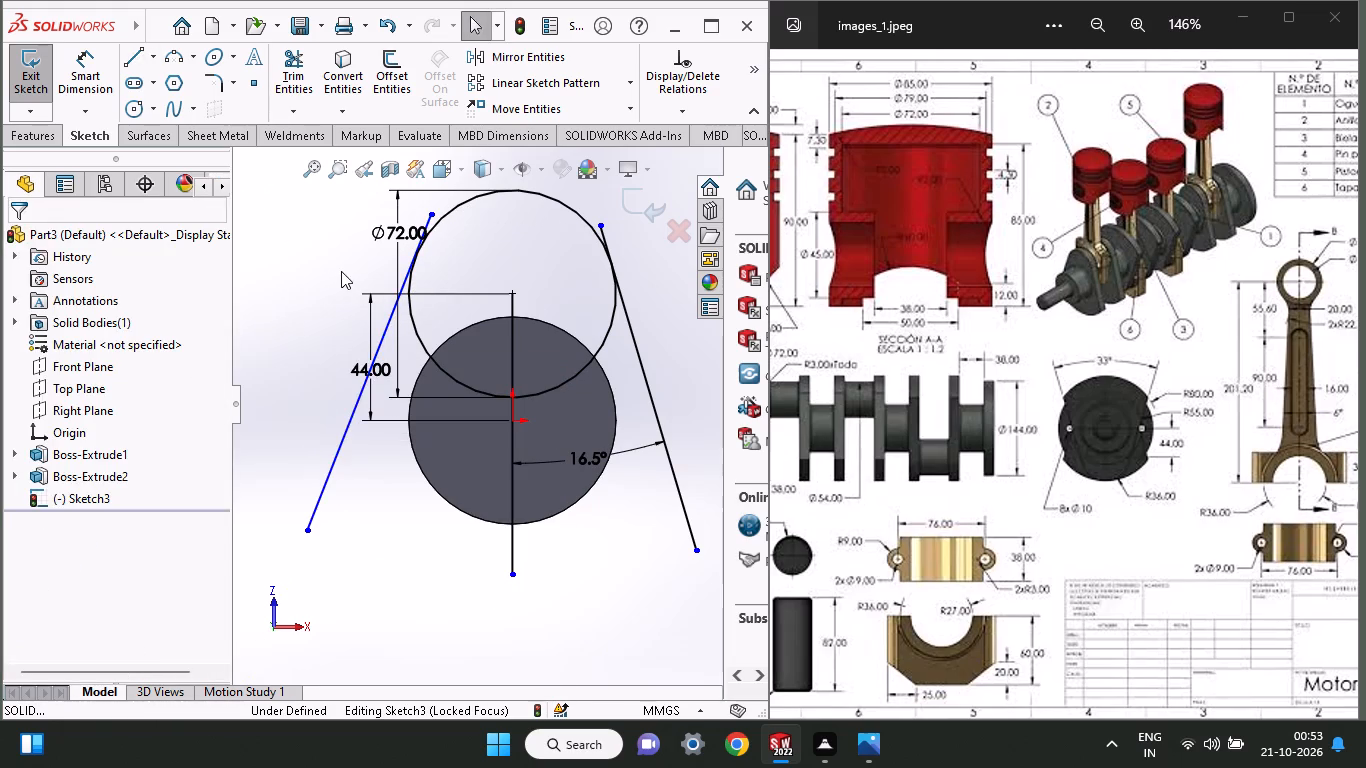
Make the second slanted line tangent to the 72 mm sketch circle.
{"action": "left_click", "coordinate": [378, 341], "text": "shift"}
{"action": "left_click", "coordinate": [463, 214], "text": "shift"}
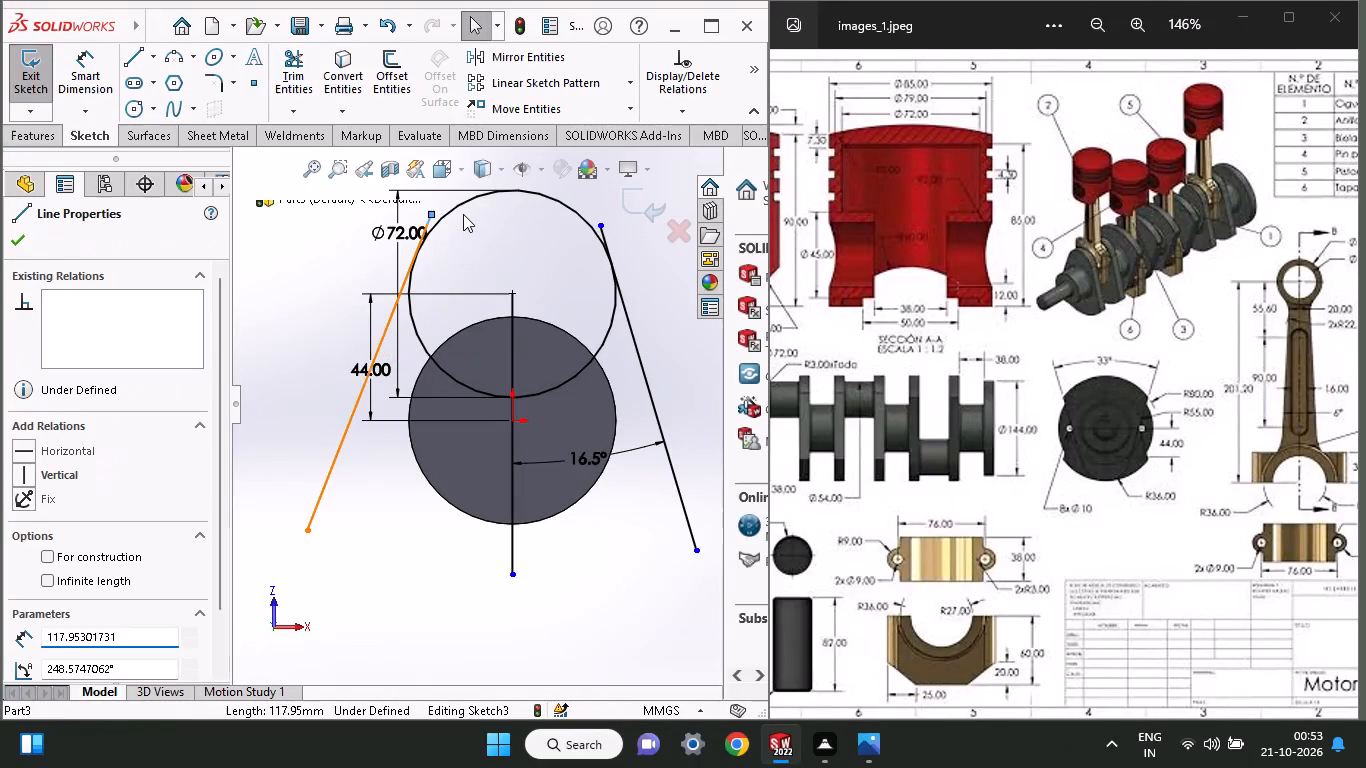
{"action": "left_click", "coordinate": [463, 207], "text": "shift"}
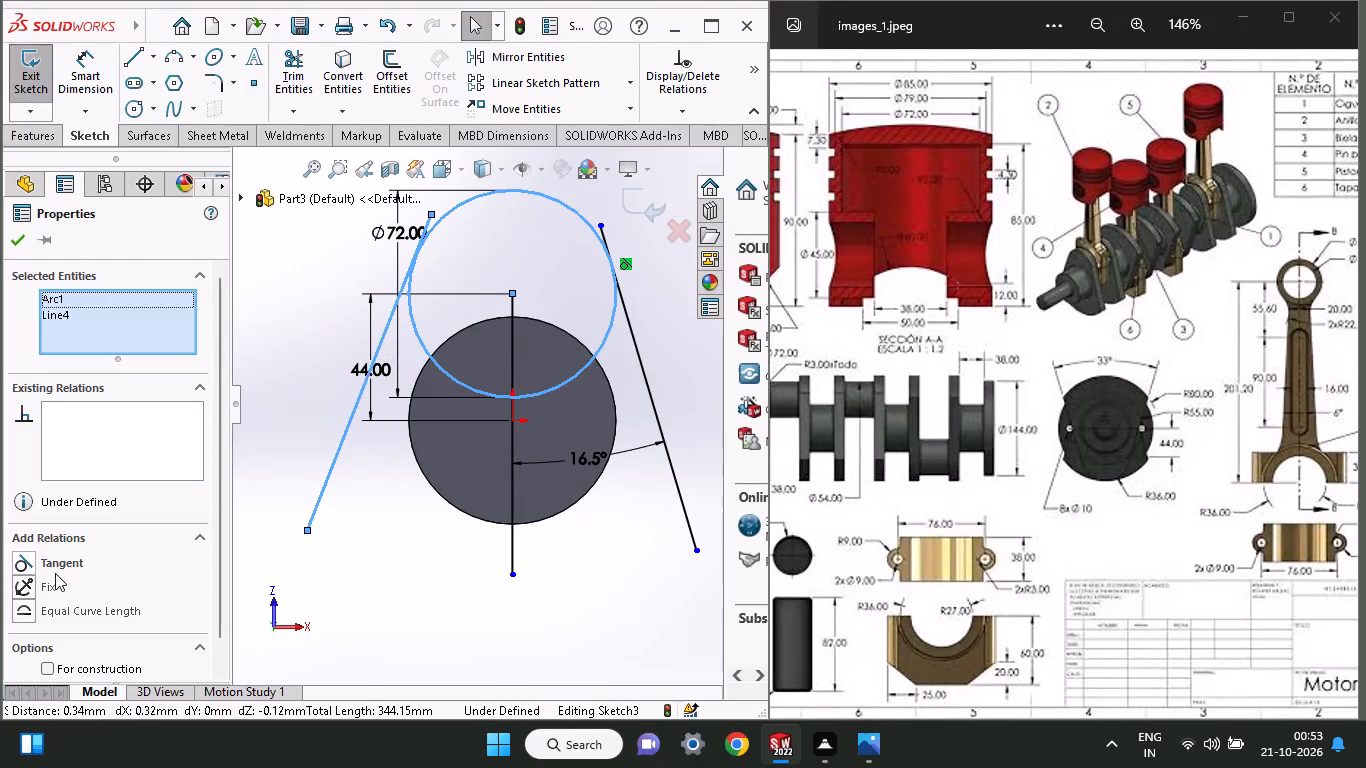
{"action": "left_click", "coordinate": [55, 573]}
{"action": "left_click", "coordinate": [11, 249]}
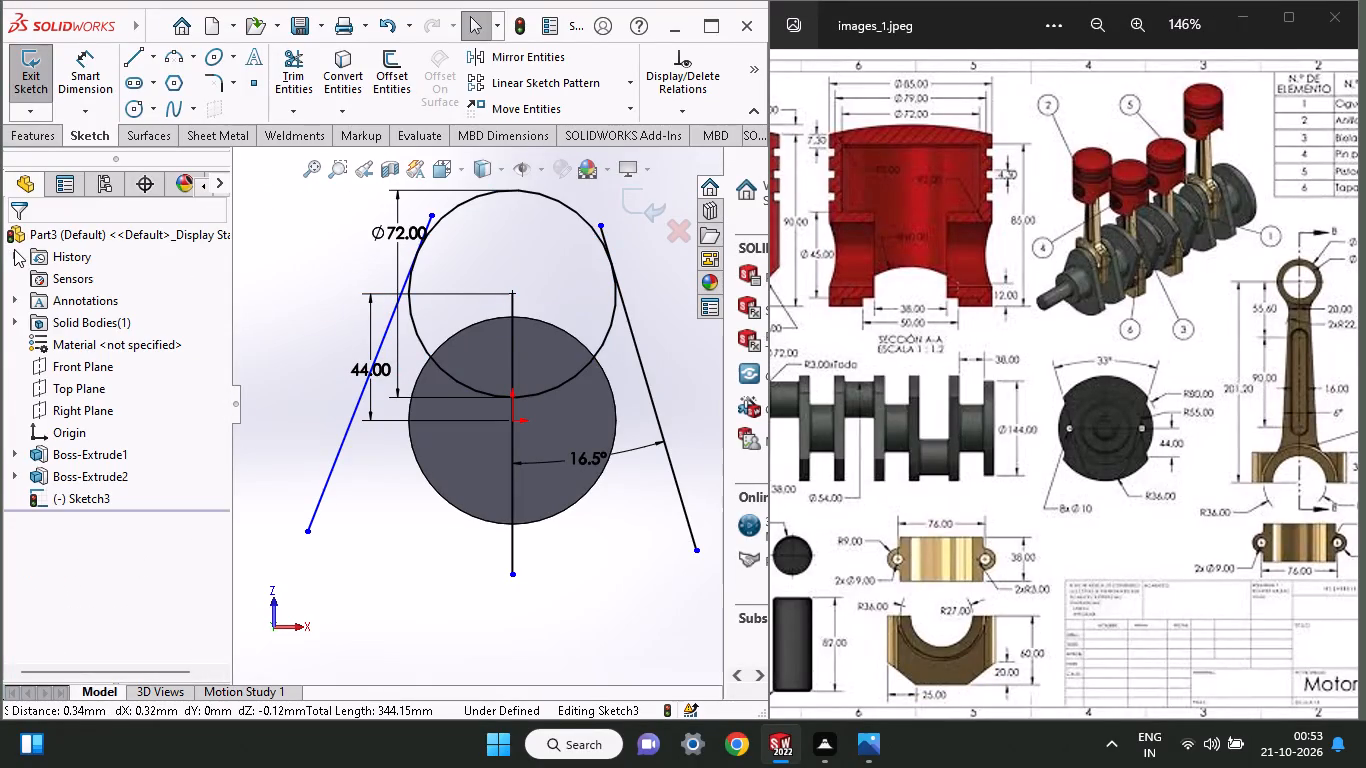
Dimension the angle between the second slanted line and the vertical line as 16.5 degrees.
{"action": "left_click", "coordinate": [86, 56]}
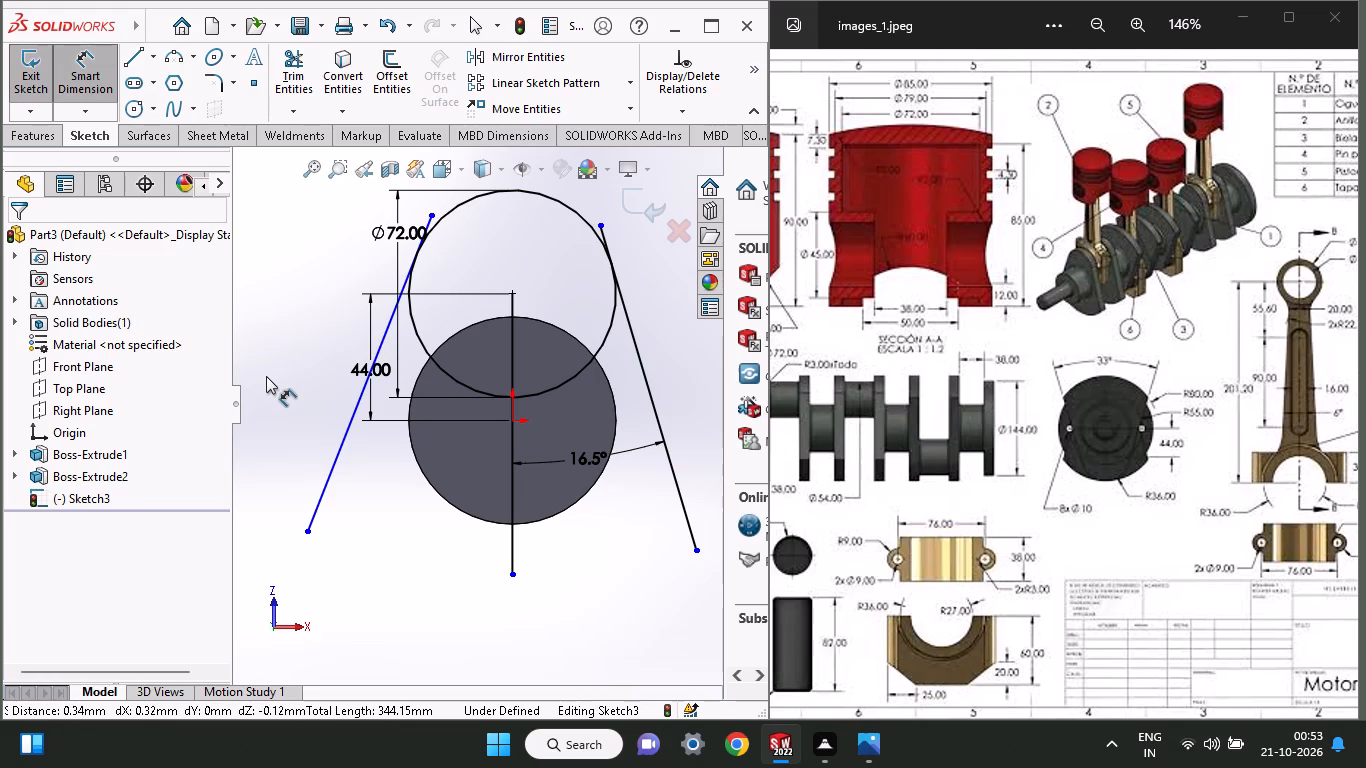
{"action": "left_click", "coordinate": [331, 476]}
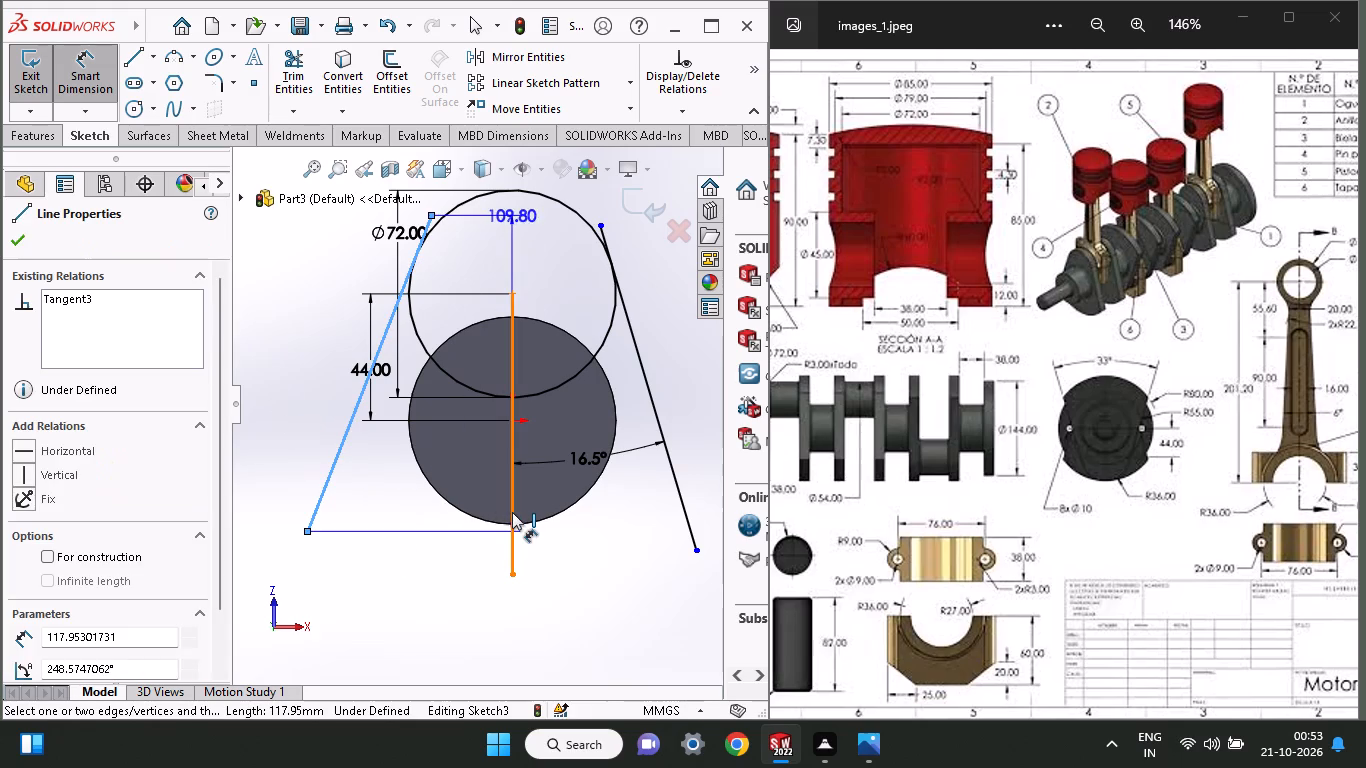
{"action": "left_click", "coordinate": [513, 511]}
{"action": "left_click", "coordinate": [484, 505]}
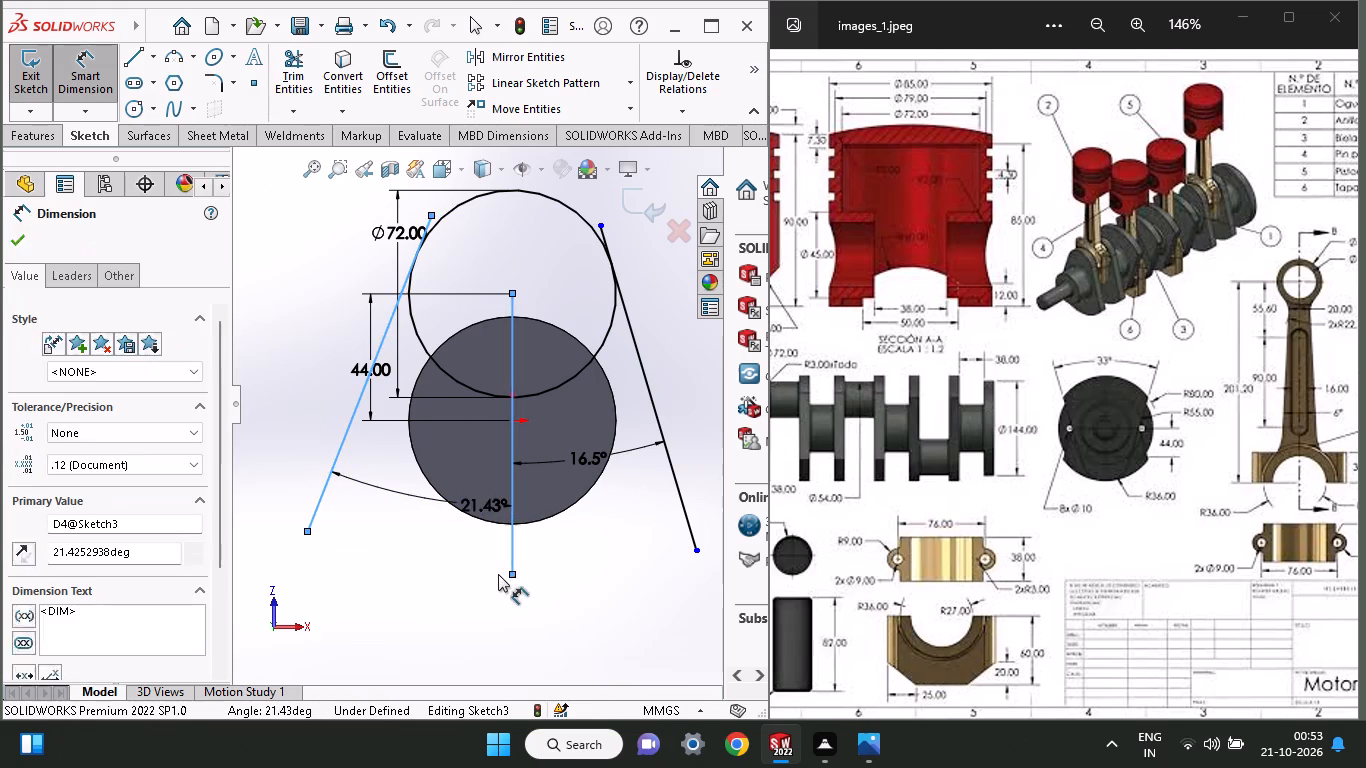
{"action": "type", "text": "16.5"}
{"action": "key", "text": "Return"}
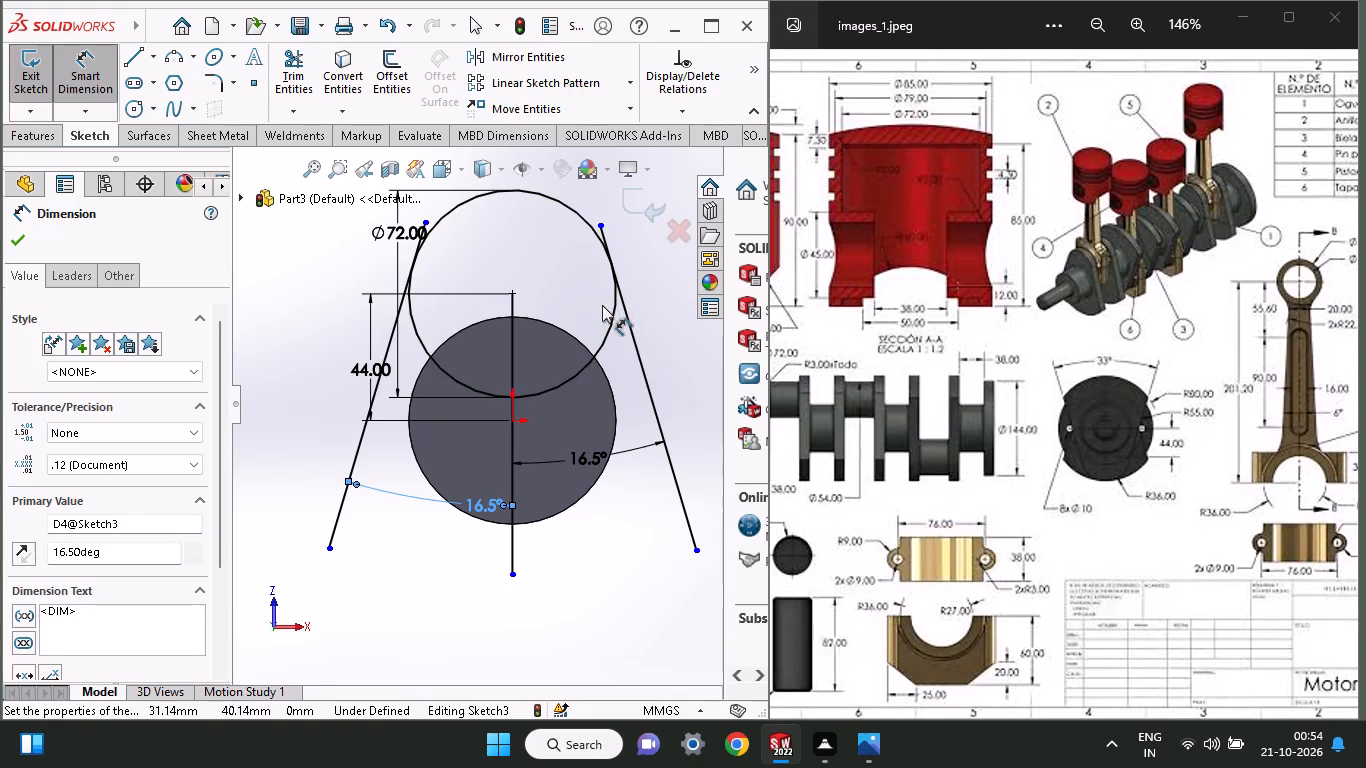
Trim away the 72 mm circle's lower arc and the ends of both slanted lines above their tangent points.
{"action": "scroll", "coordinate": [544, 278], "scroll_direction": "up", "scroll_amount": 2, "text": "ctrl"}
{"action": "scroll", "coordinate": [395, 212], "scroll_direction": "down", "scroll_amount": 1, "text": "ctrl"}
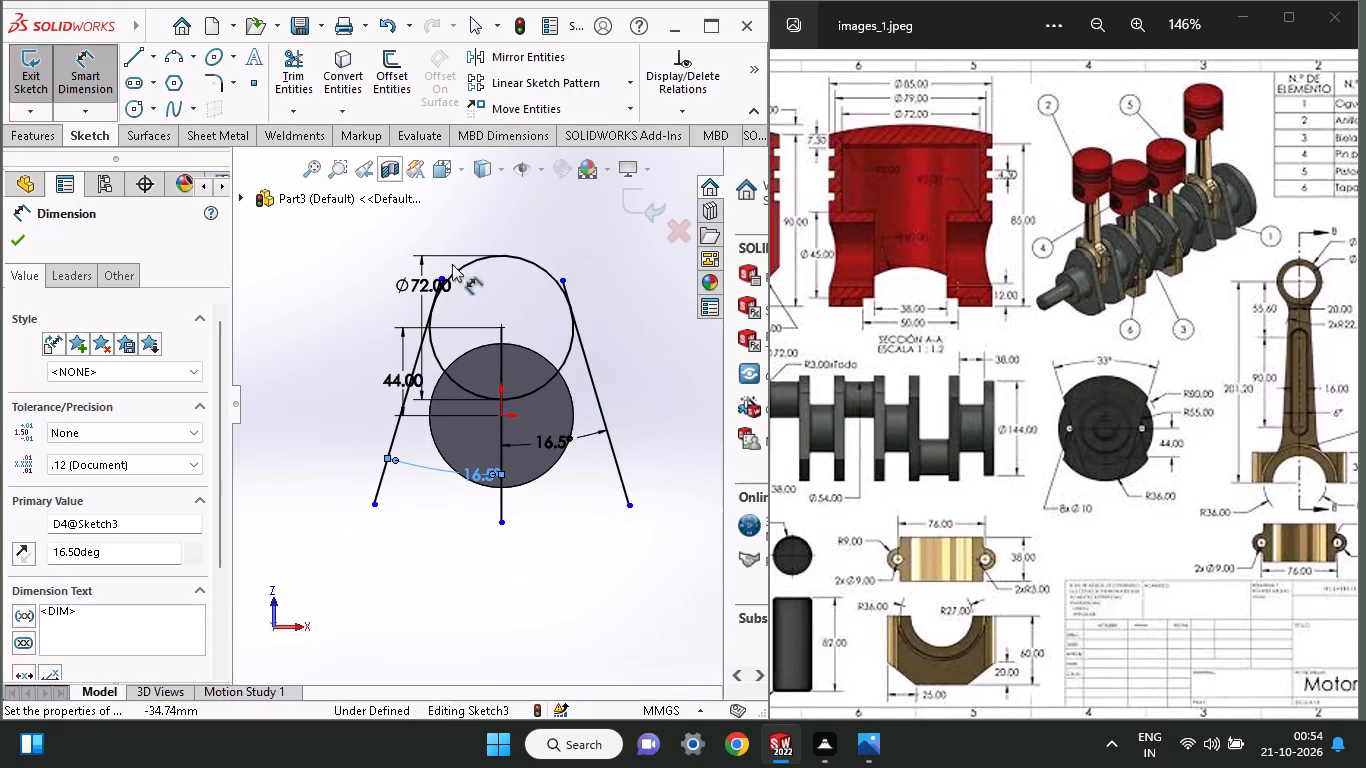
{"action": "scroll", "coordinate": [452, 264], "scroll_direction": "down", "scroll_amount": 5, "text": "ctrl"}
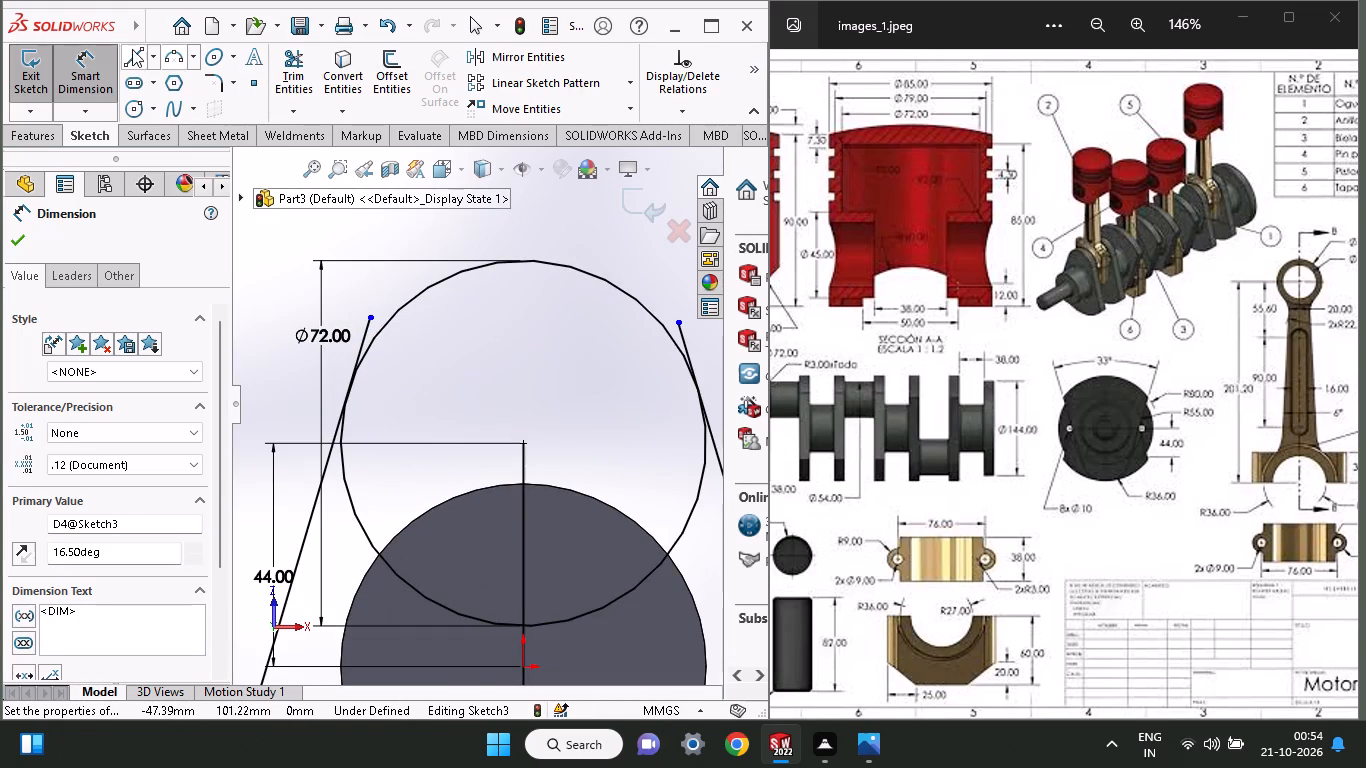
{"action": "left_click", "coordinate": [280, 68]}
{"action": "left_click_drag", "start_coordinate": [358, 571], "coordinate": [392, 526]}
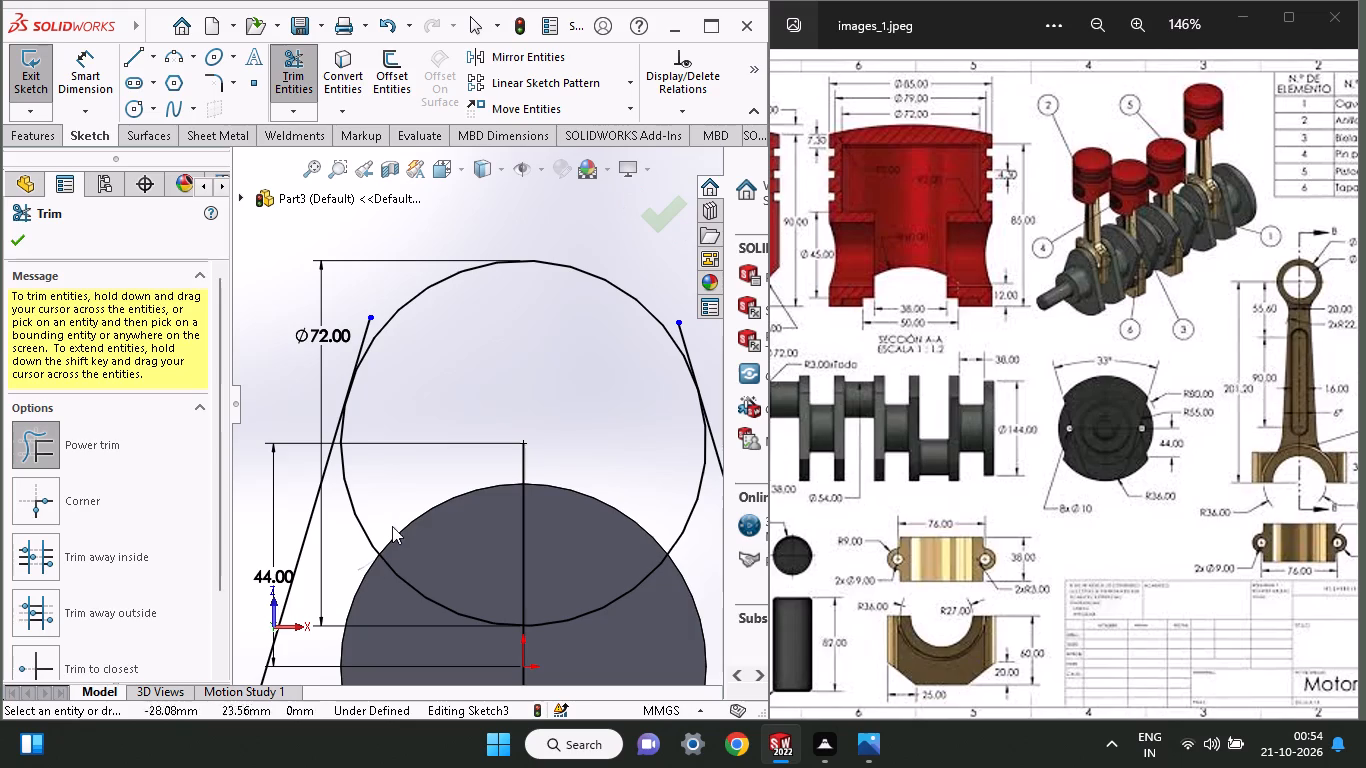
{"action": "left_click_drag", "start_coordinate": [392, 526], "coordinate": [397, 518]}
{"action": "left_click_drag", "start_coordinate": [621, 638], "coordinate": [621, 575]}
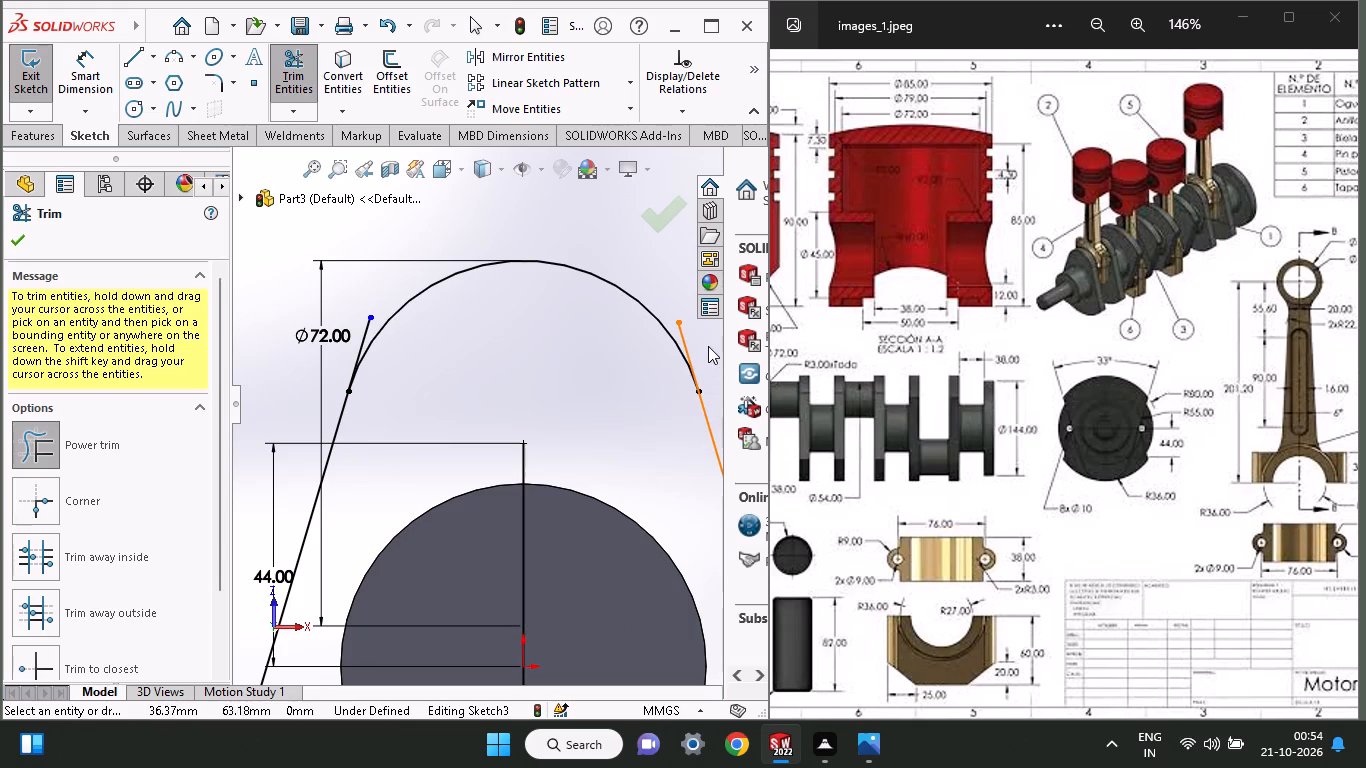
{"action": "left_click_drag", "start_coordinate": [708, 345], "coordinate": [676, 330]}
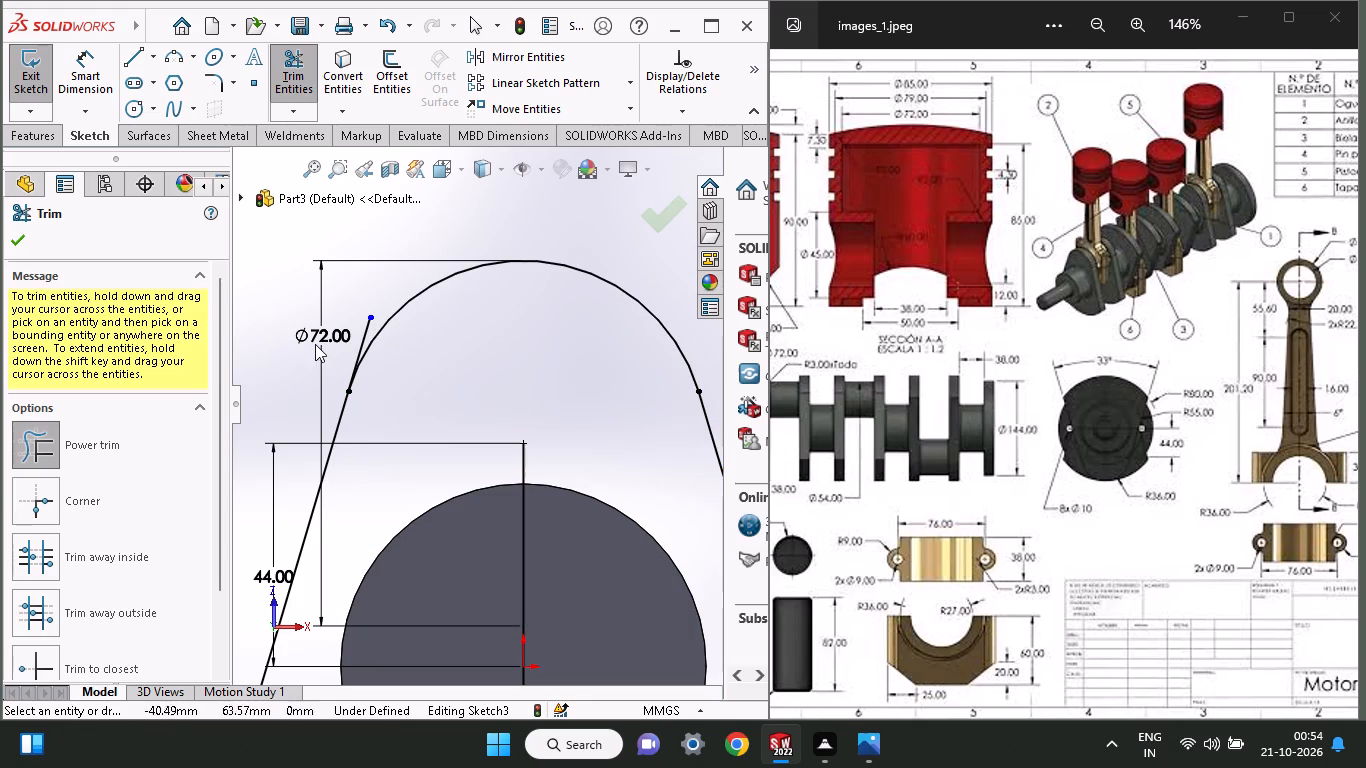
{"action": "left_click_drag", "start_coordinate": [328, 367], "coordinate": [366, 332]}
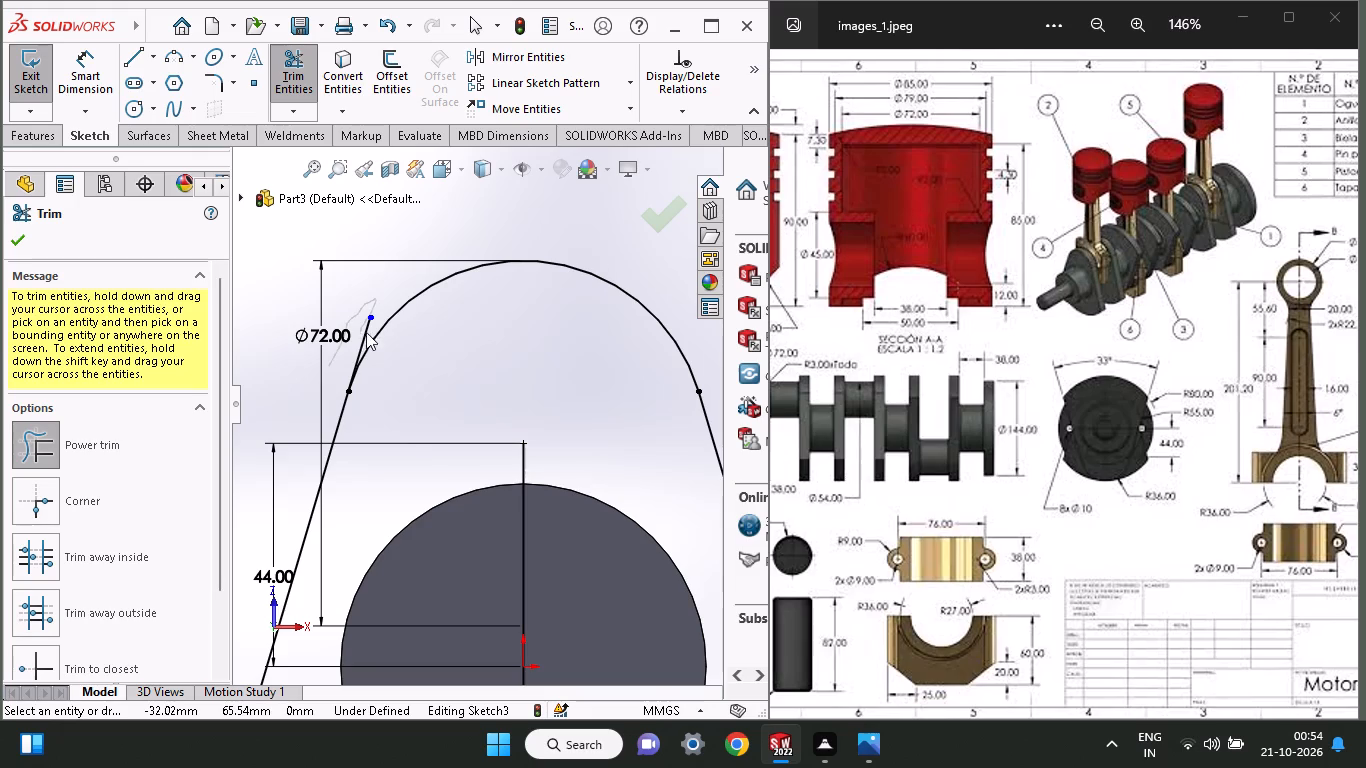
{"action": "left_click_drag", "start_coordinate": [366, 332], "coordinate": [369, 320]}
Sketch a circle of about 62 mm radius centred on the origin, around the solid shaft.
{"action": "scroll", "coordinate": [369, 319], "scroll_direction": "up", "scroll_amount": 4, "text": "ctrl"}
{"action": "scroll", "coordinate": [369, 319], "scroll_direction": "right", "scroll_amount": 1}
{"action": "scroll", "coordinate": [559, 586], "scroll_direction": "up", "scroll_amount": 2, "text": "ctrl"}
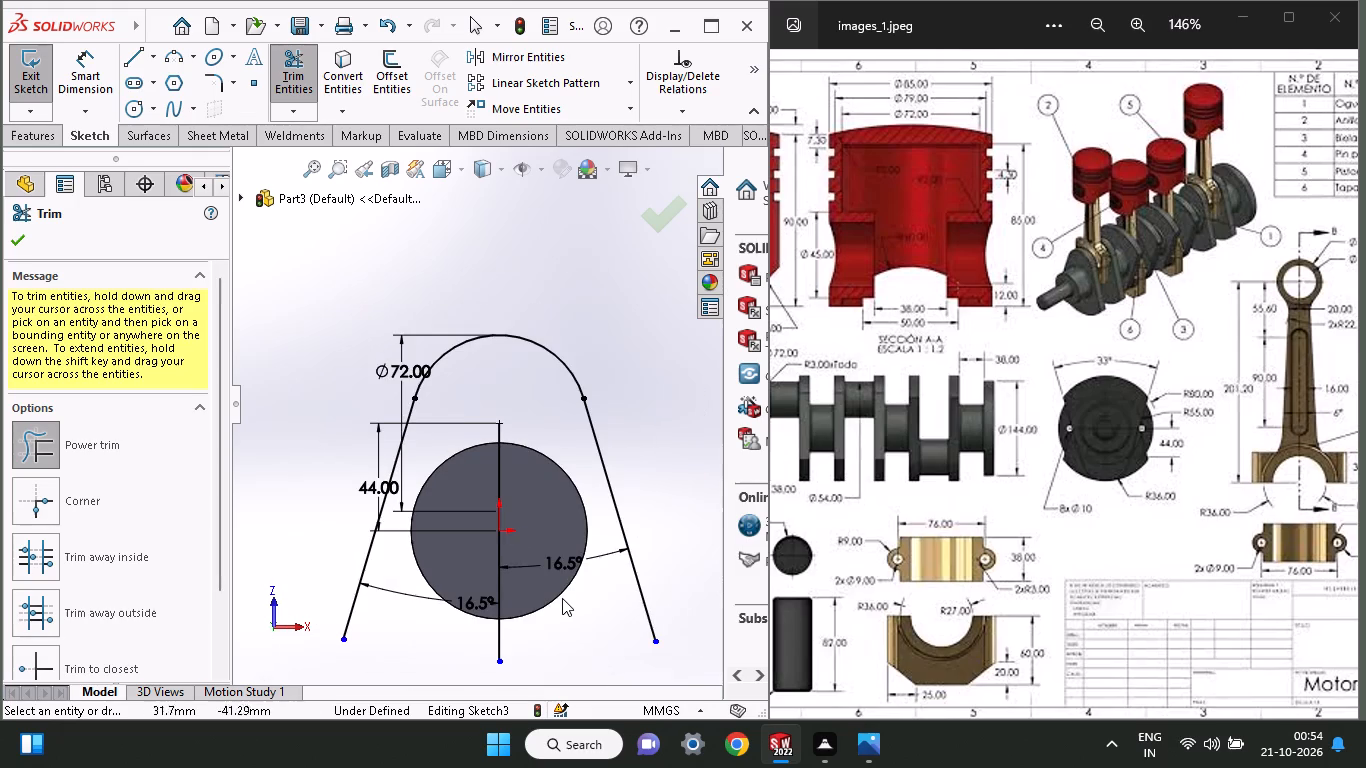
{"action": "scroll", "coordinate": [562, 598], "scroll_direction": "up", "scroll_amount": 1, "text": "ctrl"}
{"action": "scroll", "coordinate": [556, 589], "scroll_direction": "down", "scroll_amount": 1, "text": "ctrl"}
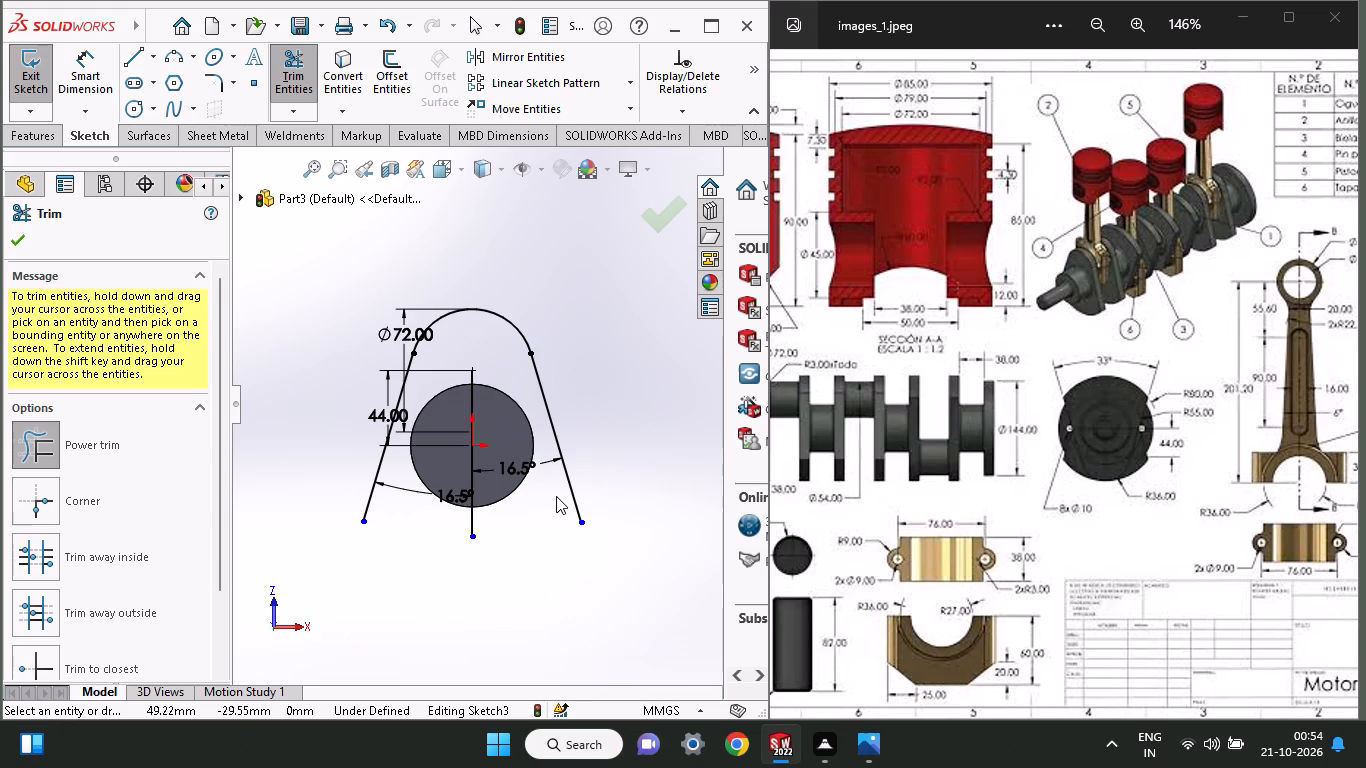
{"action": "left_click", "coordinate": [132, 105]}
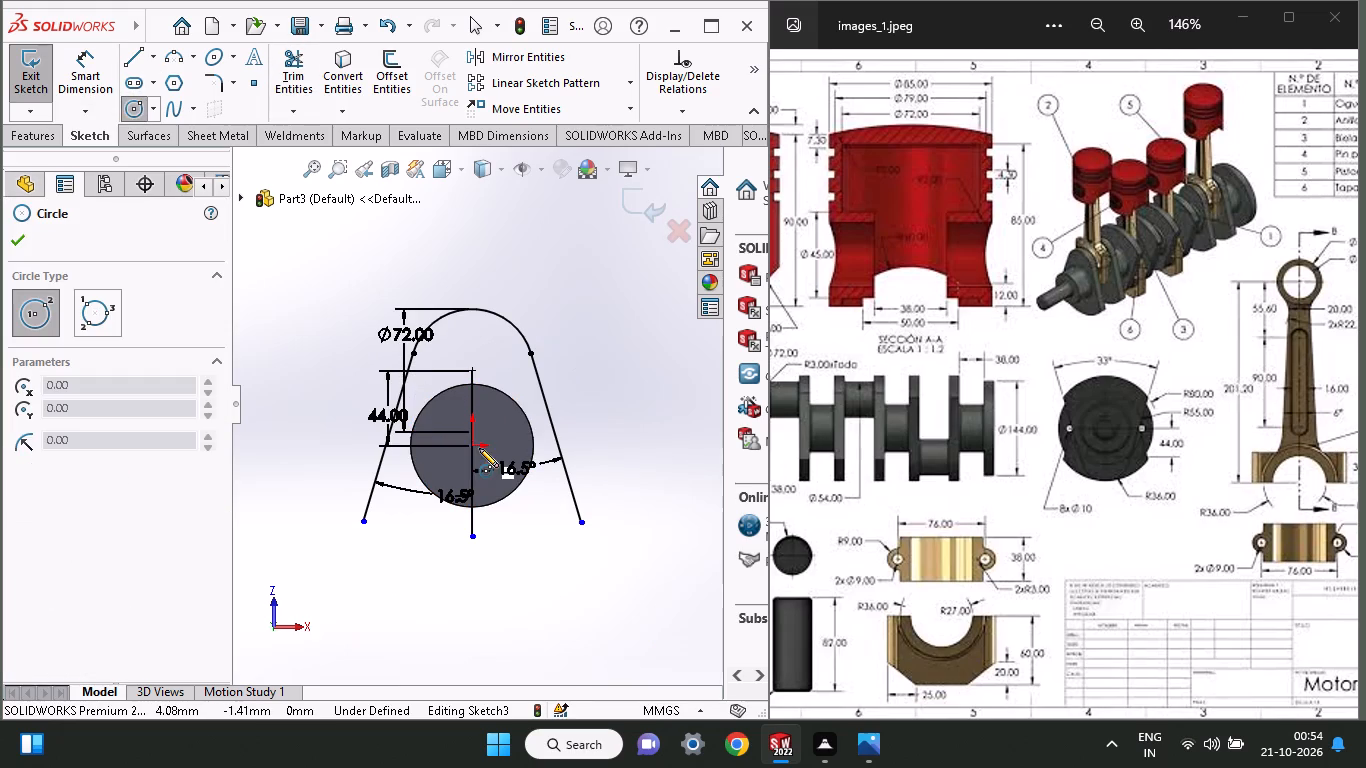
{"action": "left_click", "coordinate": [468, 448]}
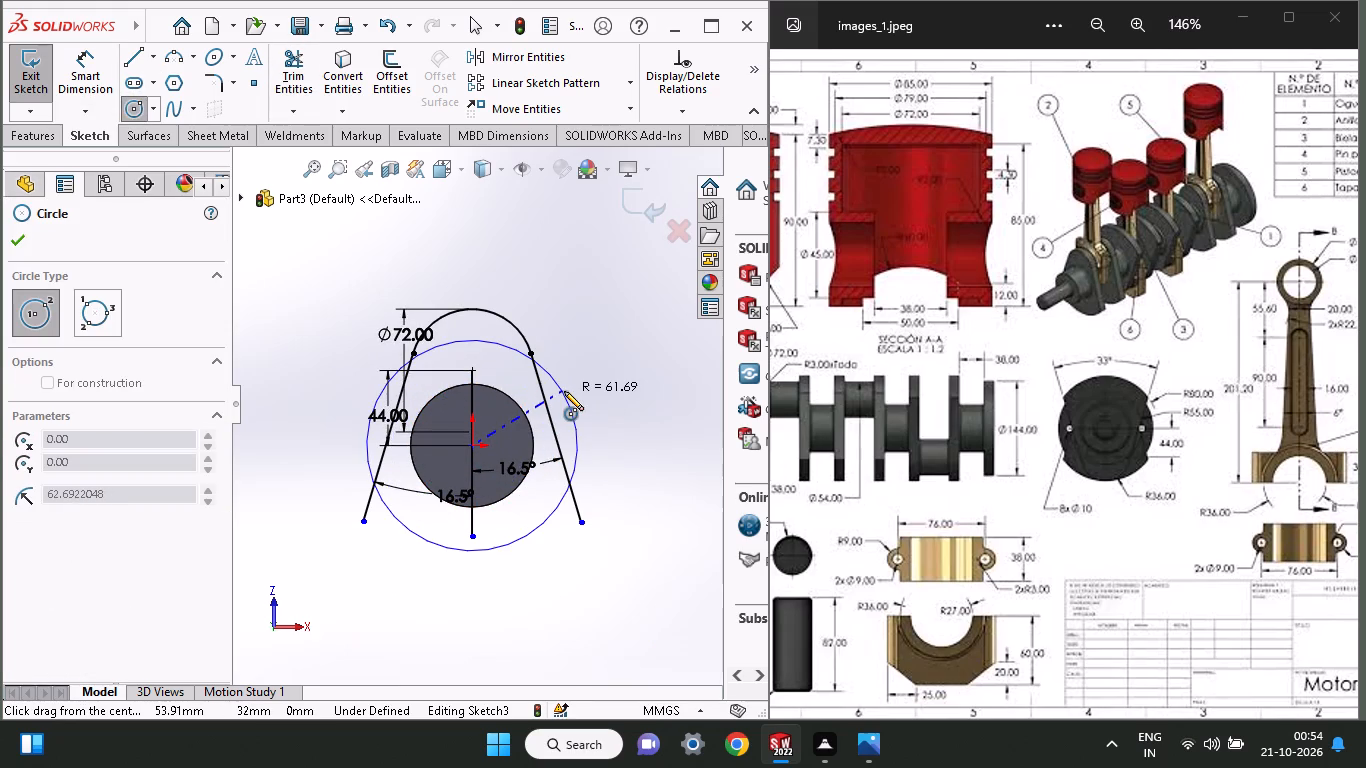
{"action": "left_click", "coordinate": [564, 391]}
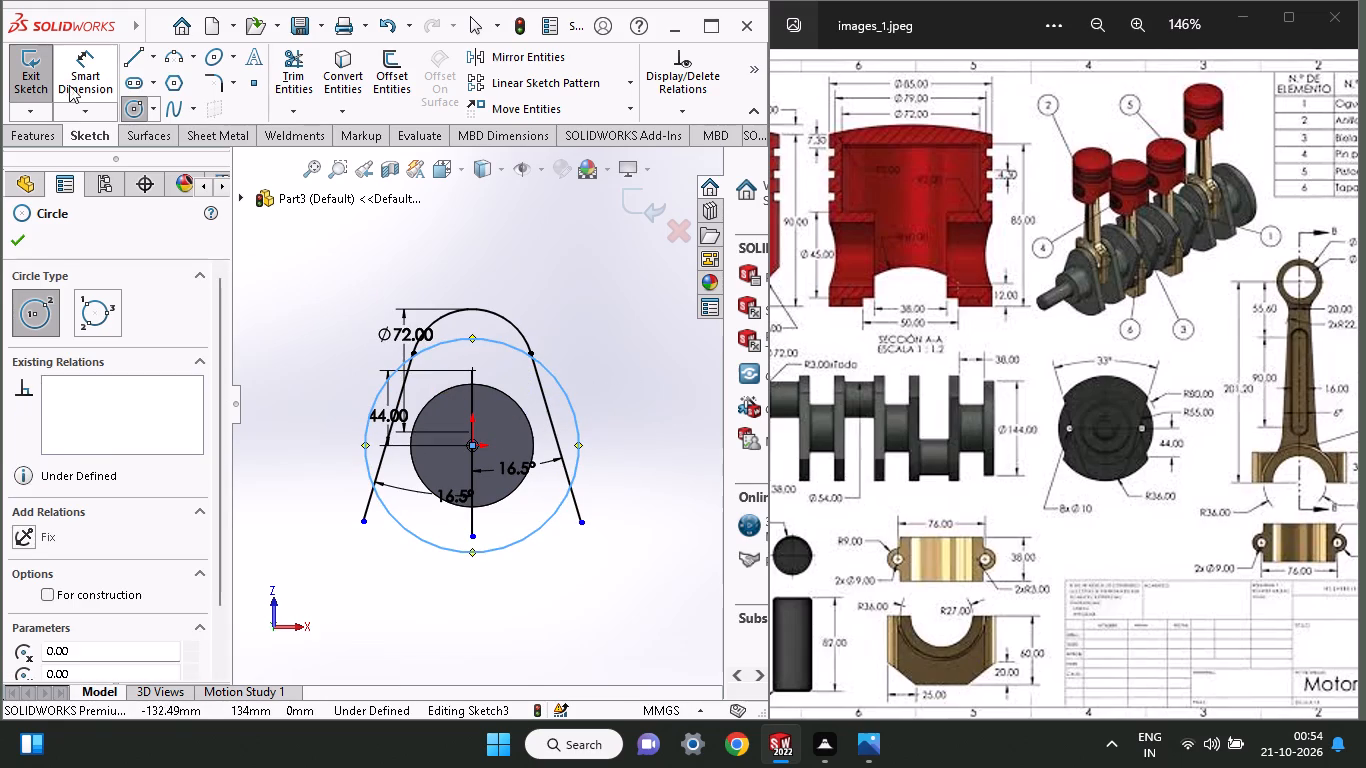
Dimension the origin-centred circle's diameter as 120 mm.
{"action": "left_click", "coordinate": [63, 68]}
{"action": "left_click", "coordinate": [575, 408]}
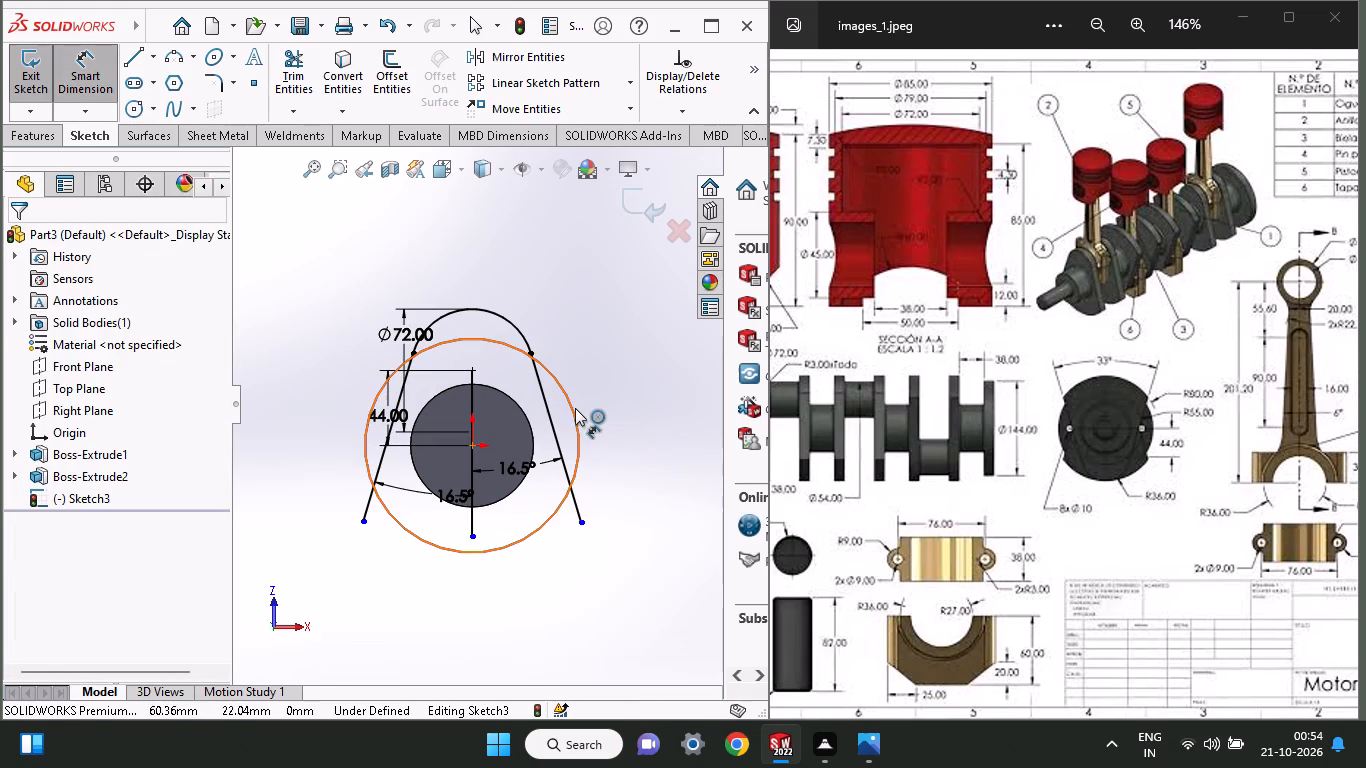
{"action": "left_click", "coordinate": [608, 384]}
{"action": "type", "text": "12"}
{"action": "key", "text": "Return"}
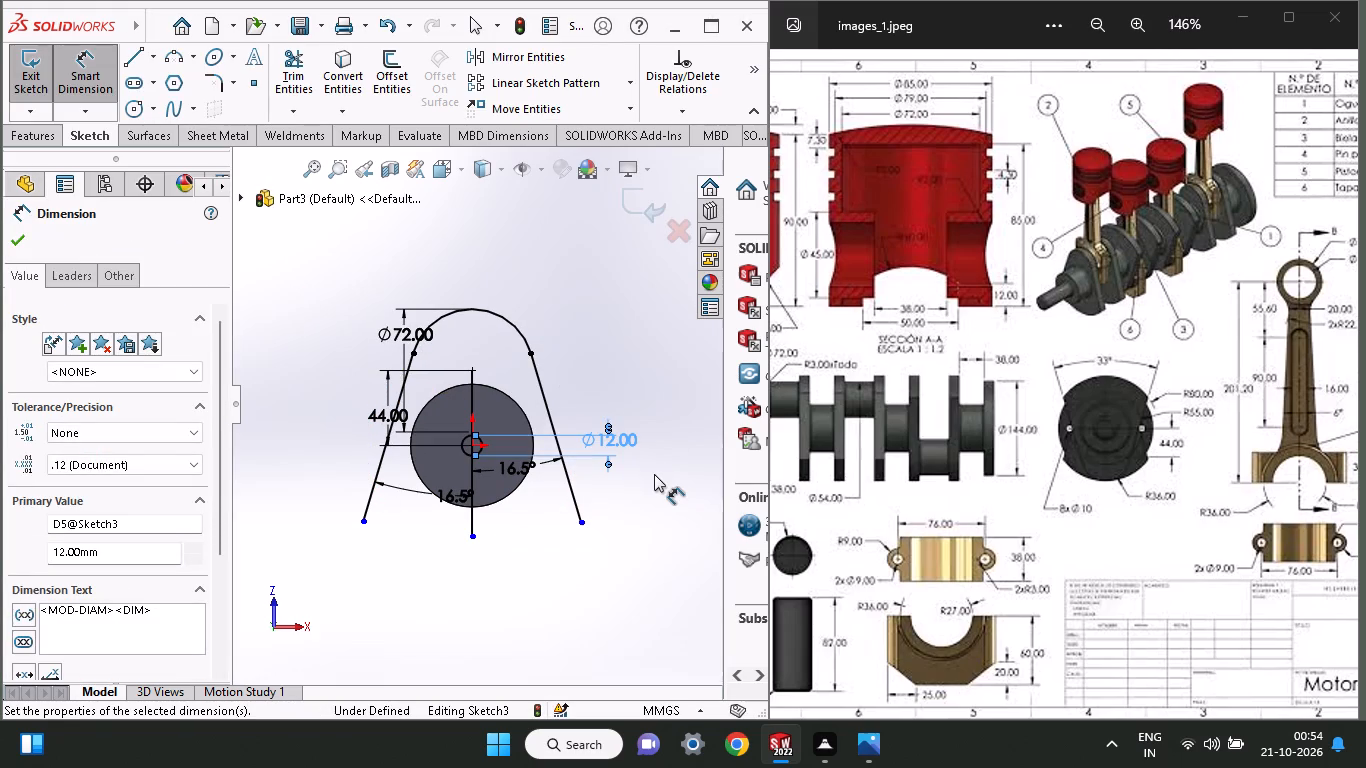
{"action": "double_click", "coordinate": [633, 440]}
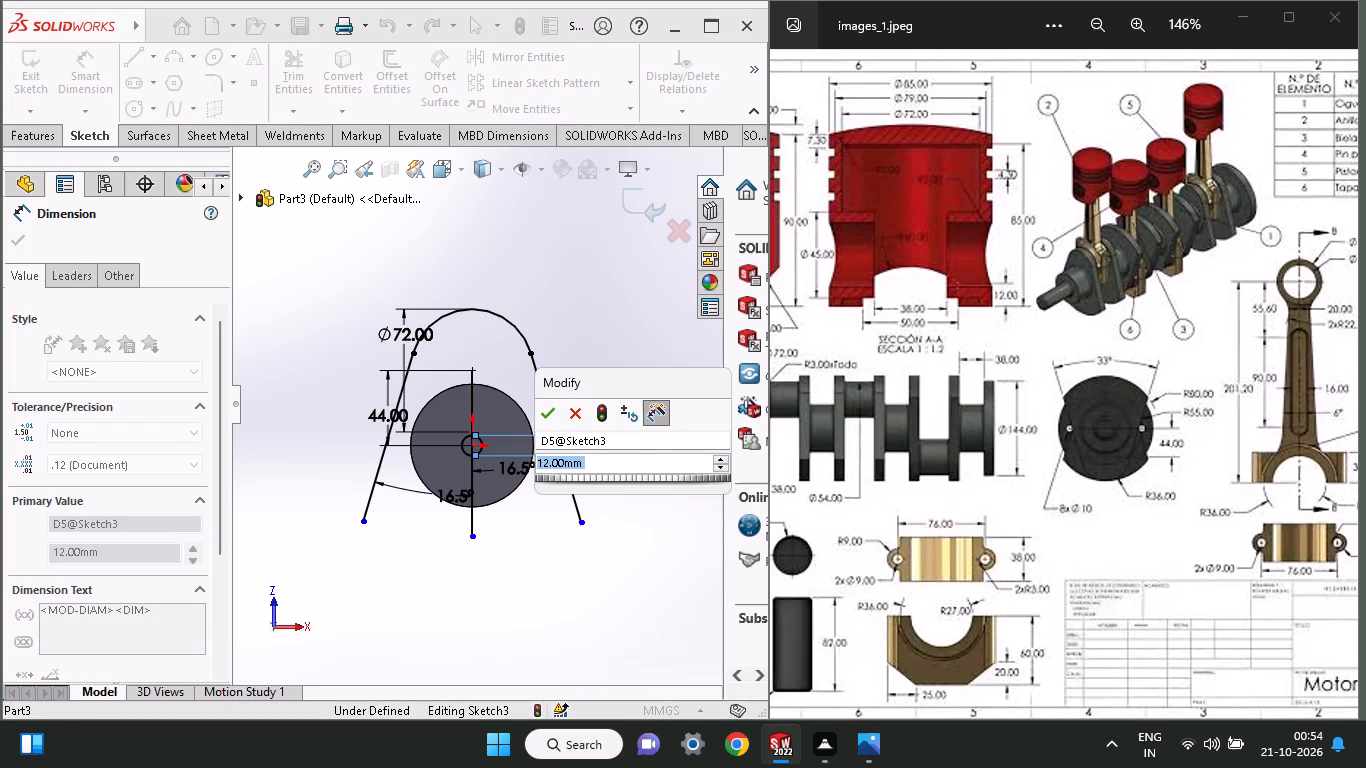
{"action": "type", "text": "120"}
{"action": "key", "text": "Return"}
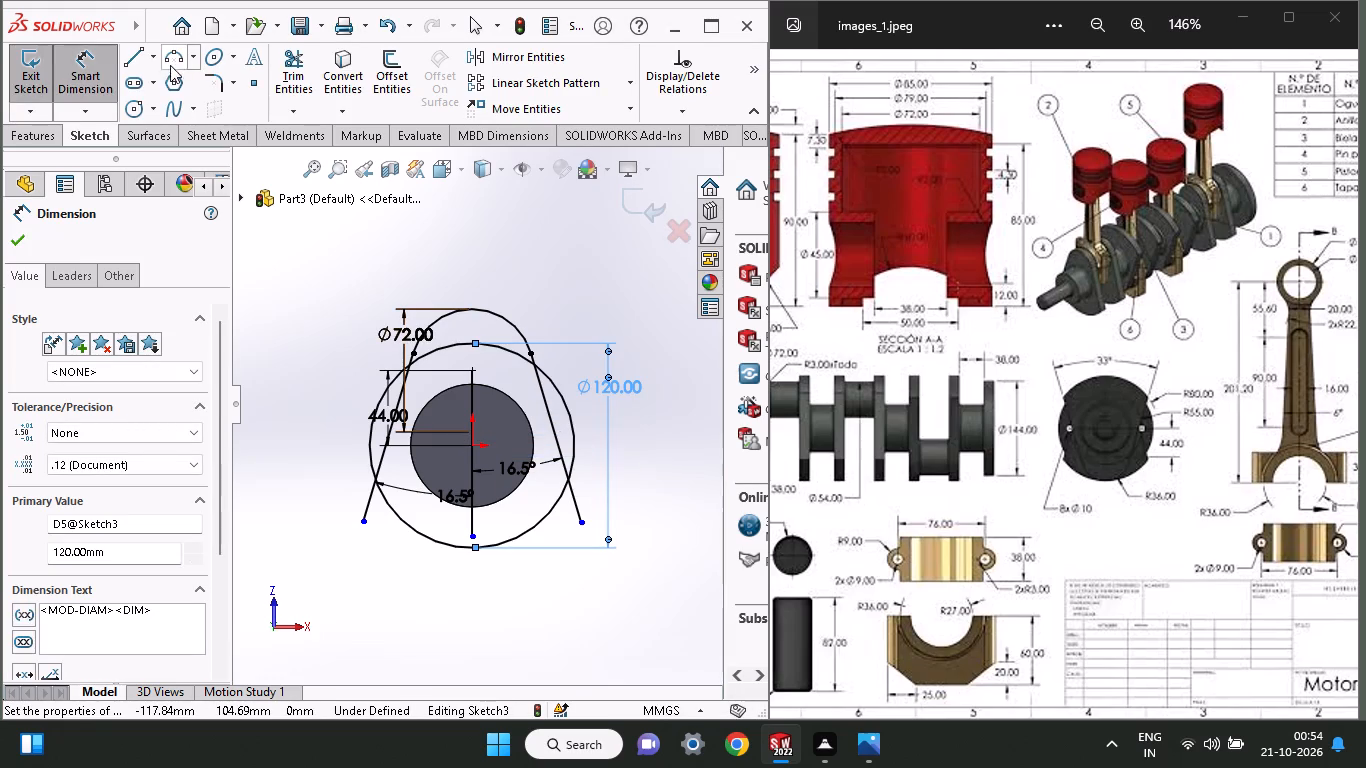
Trim away the 120 mm circle's arcs beside and above the two slanted lines, keeping only its lower arc.
{"action": "left_click", "coordinate": [299, 78]}
{"action": "left_click_drag", "start_coordinate": [311, 465], "coordinate": [313, 465]}
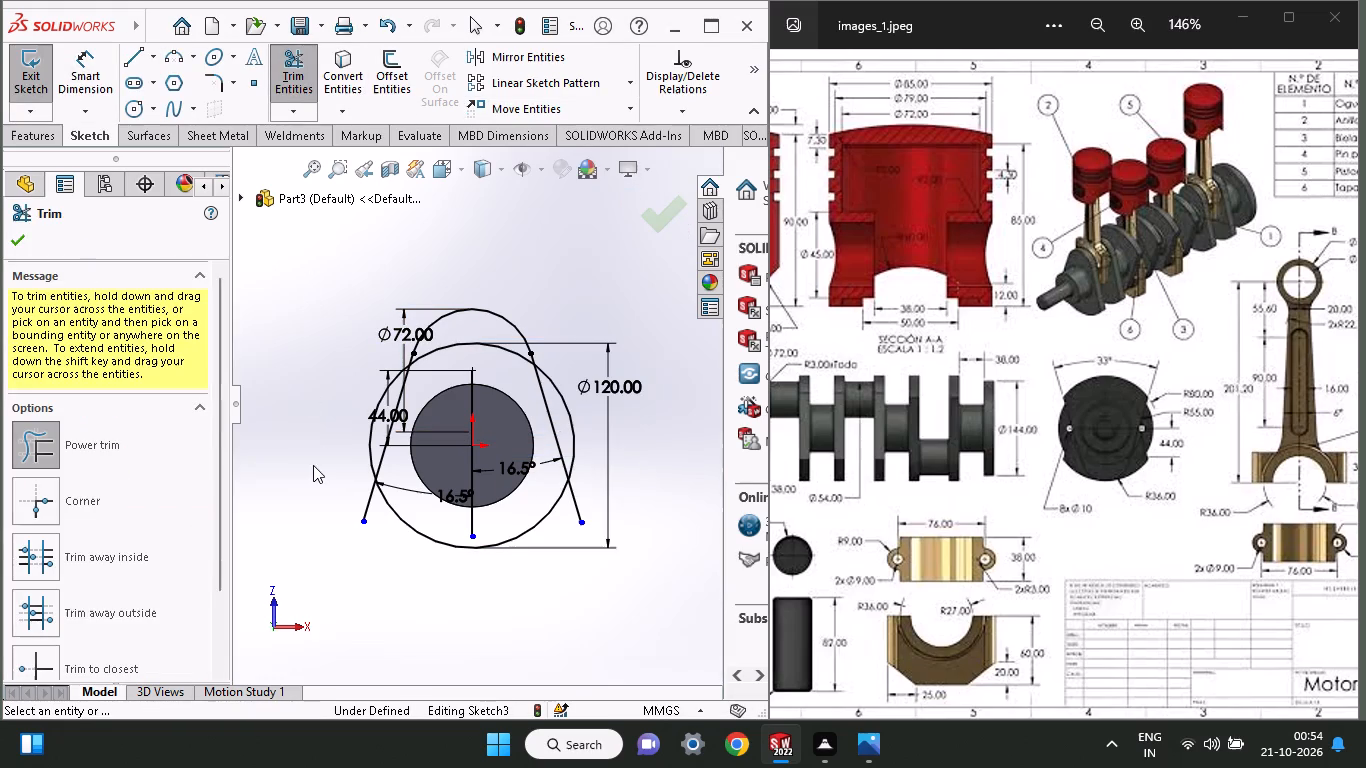
{"action": "left_click_drag", "start_coordinate": [313, 465], "coordinate": [377, 426]}
{"action": "left_click_drag", "start_coordinate": [436, 361], "coordinate": [442, 351]}
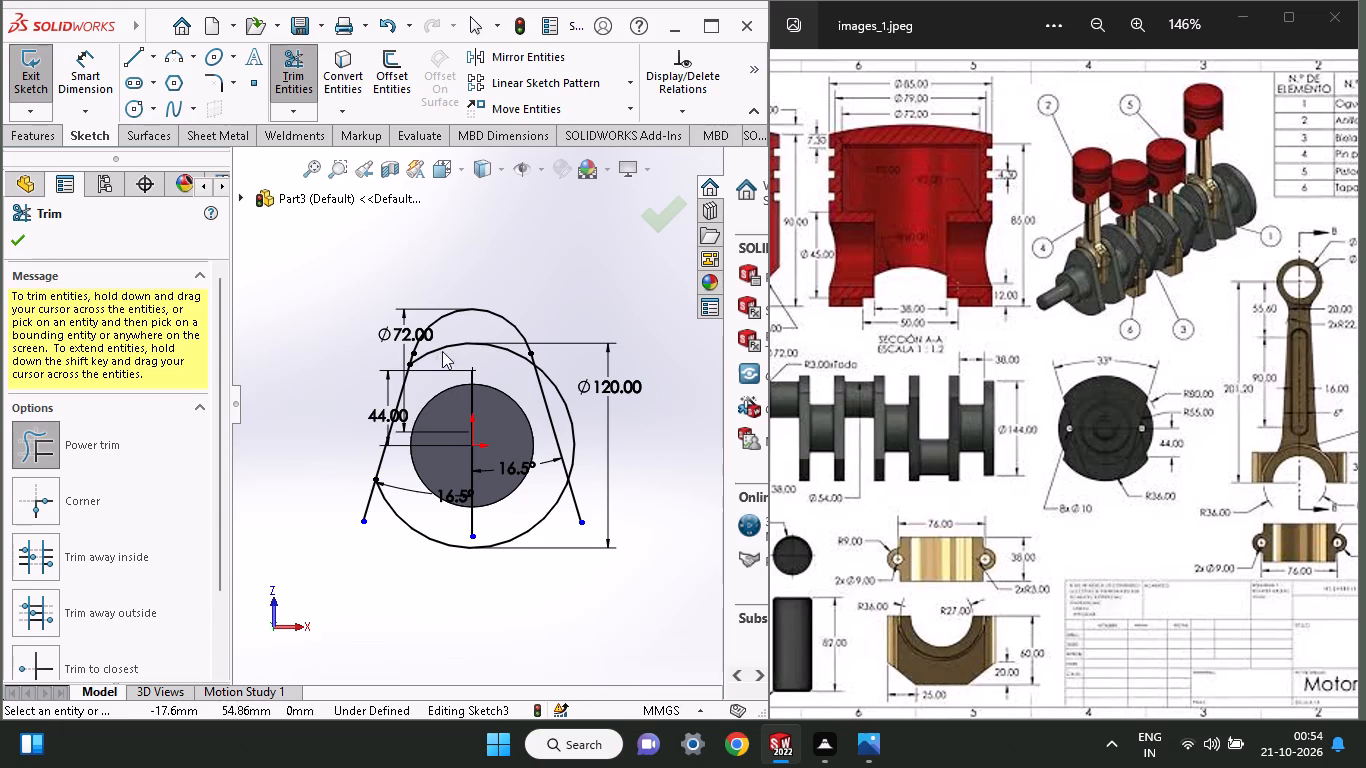
{"action": "left_click_drag", "start_coordinate": [442, 351], "coordinate": [455, 341]}
{"action": "left_click_drag", "start_coordinate": [548, 389], "coordinate": [561, 374]}
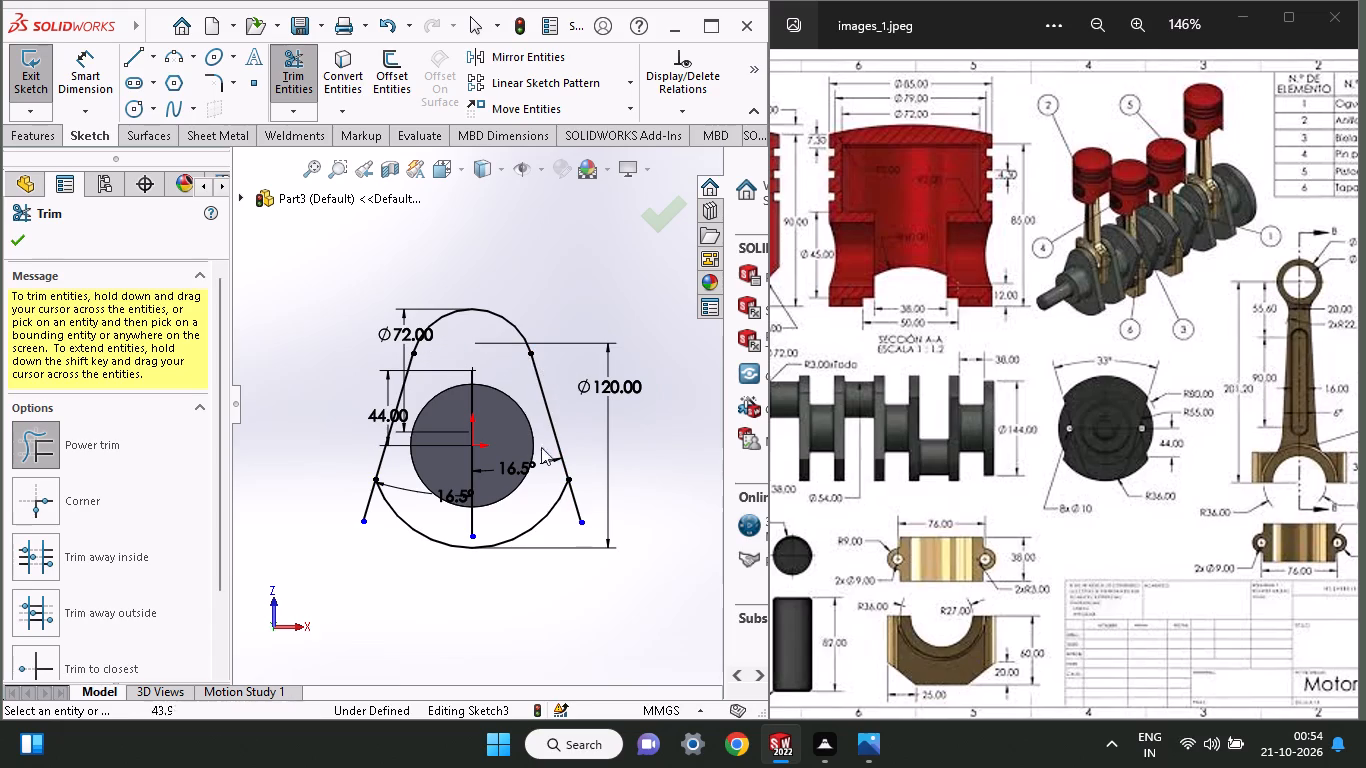
Trim off the slanted lines' ends beyond the 120 mm arc and remove the vertical centre line, leaving a closed web outline.
{"action": "left_click_drag", "start_coordinate": [546, 542], "coordinate": [575, 487]}
{"action": "left_click_drag", "start_coordinate": [386, 549], "coordinate": [354, 474]}
{"action": "left_click_drag", "start_coordinate": [462, 523], "coordinate": [484, 523]}
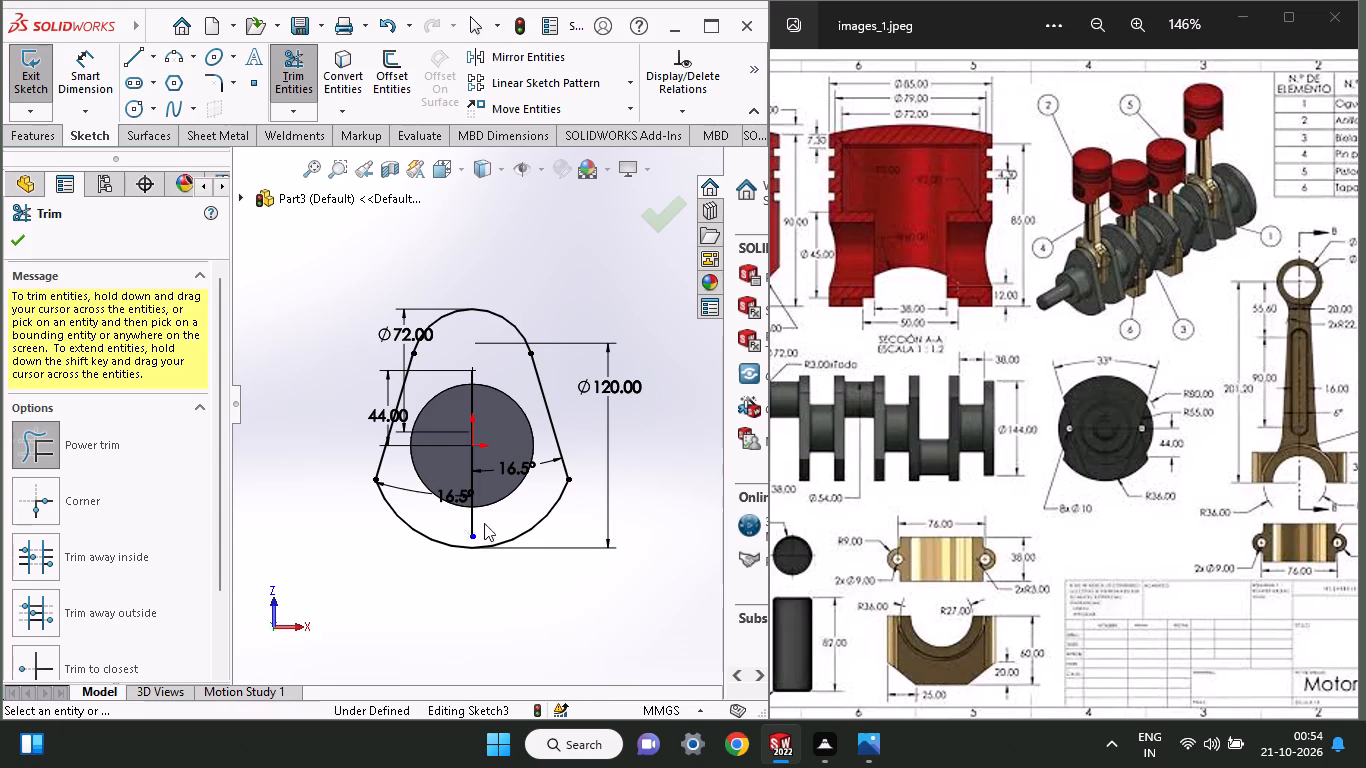
{"action": "left_click_drag", "start_coordinate": [484, 523], "coordinate": [502, 521]}
{"action": "middle_click_drag", "start_coordinate": [629, 361], "coordinate": [522, 533]}
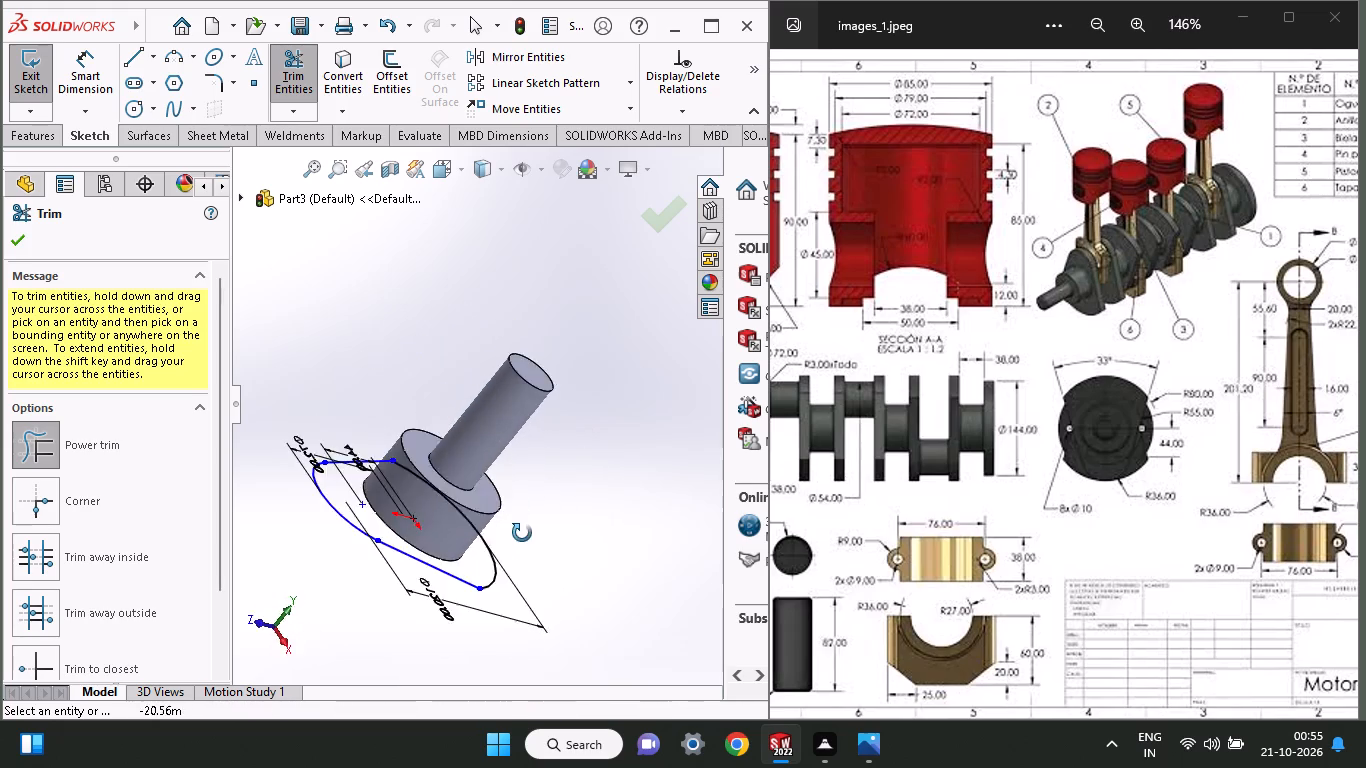
{"action": "middle_click_drag", "start_coordinate": [522, 533], "coordinate": [682, 383]}
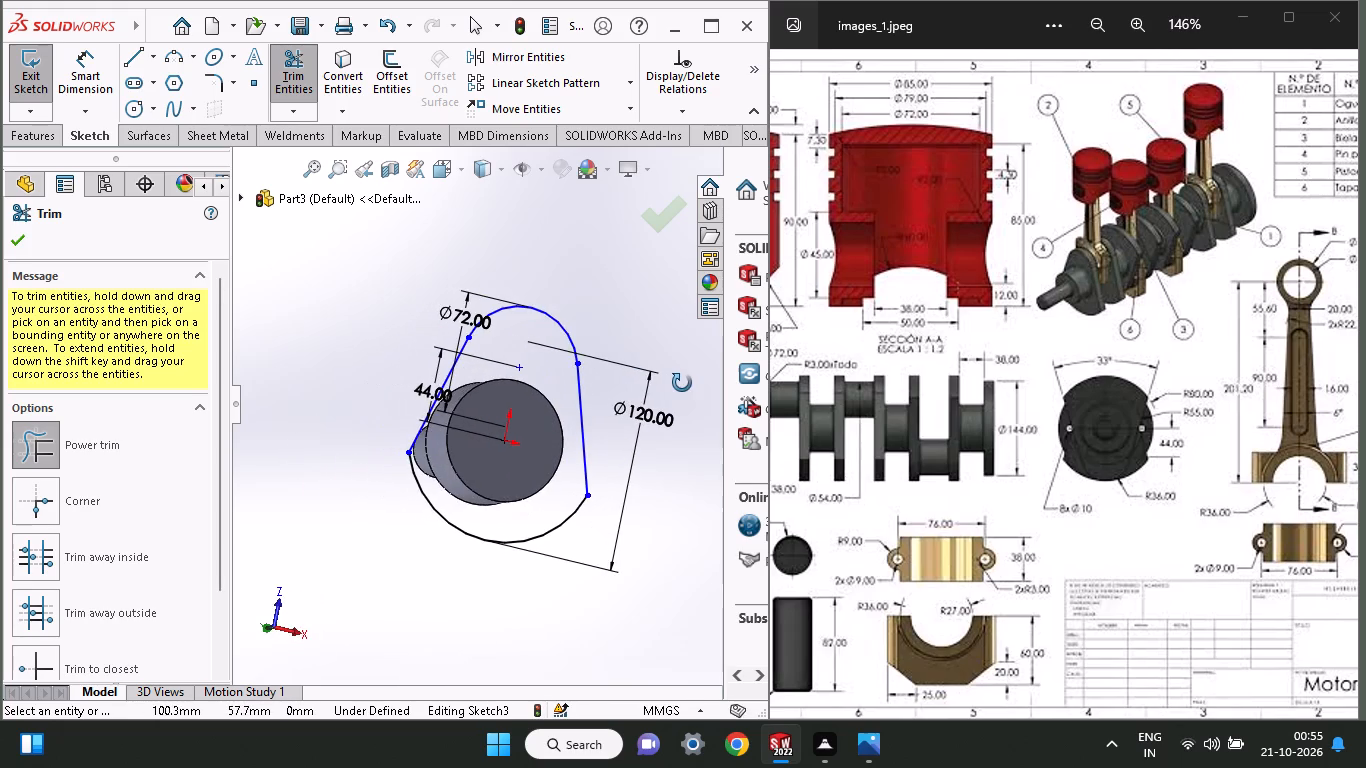
{"action": "middle_click_drag", "start_coordinate": [682, 383], "coordinate": [647, 404]}
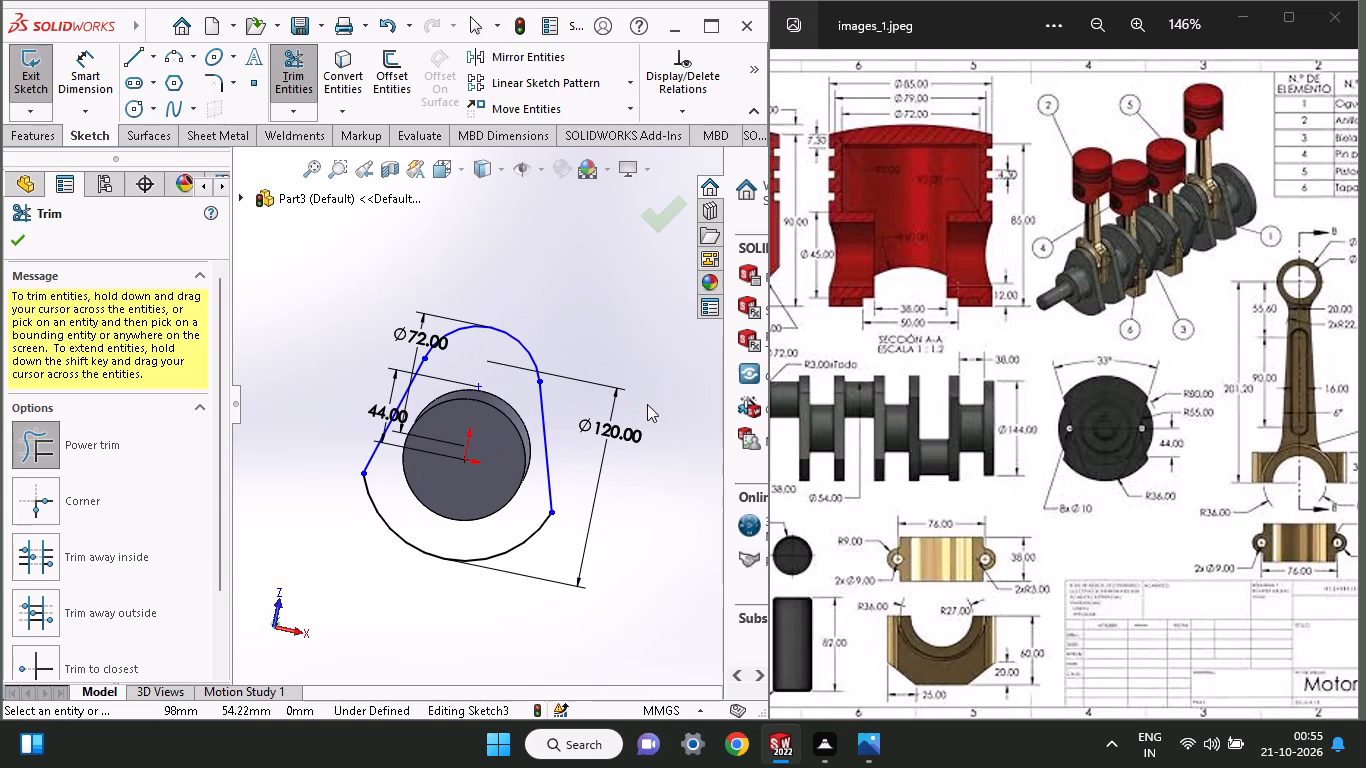
{"action": "left_click", "coordinate": [24, 246]}
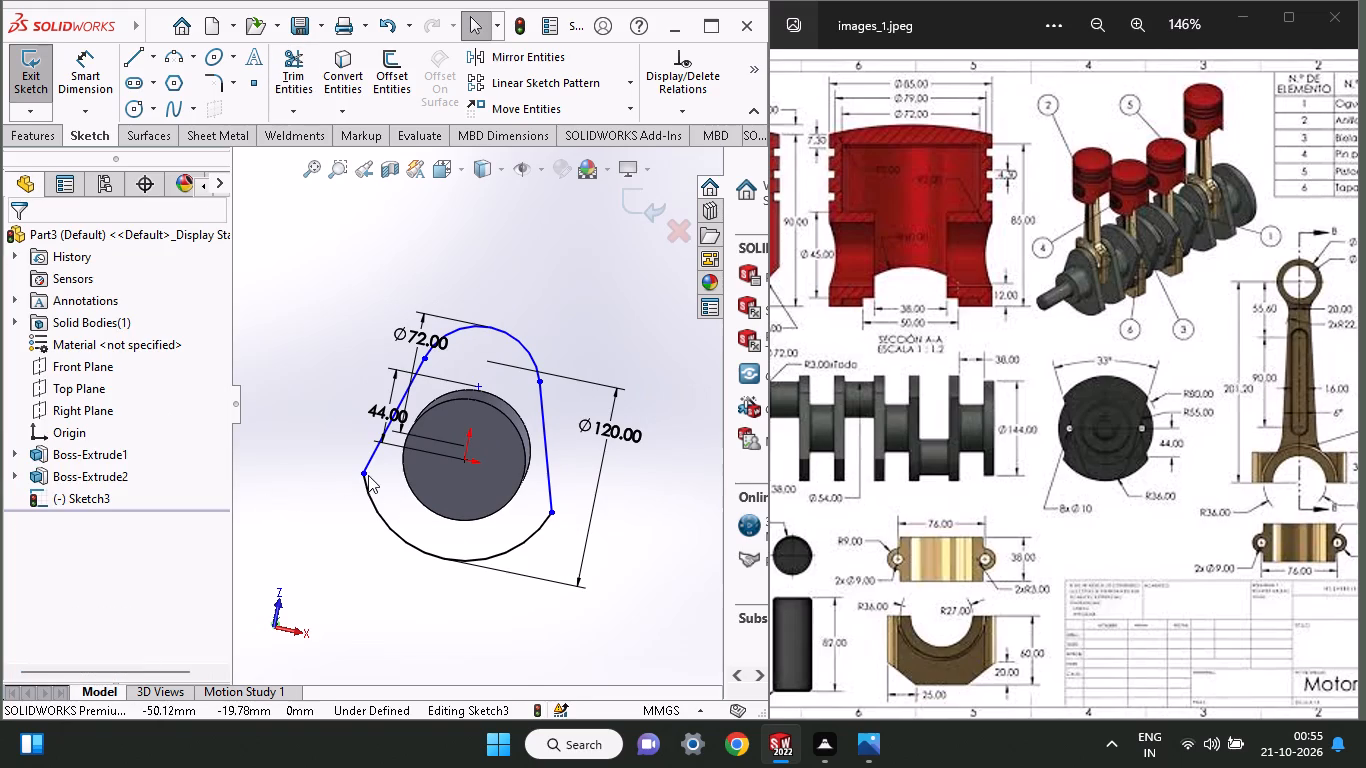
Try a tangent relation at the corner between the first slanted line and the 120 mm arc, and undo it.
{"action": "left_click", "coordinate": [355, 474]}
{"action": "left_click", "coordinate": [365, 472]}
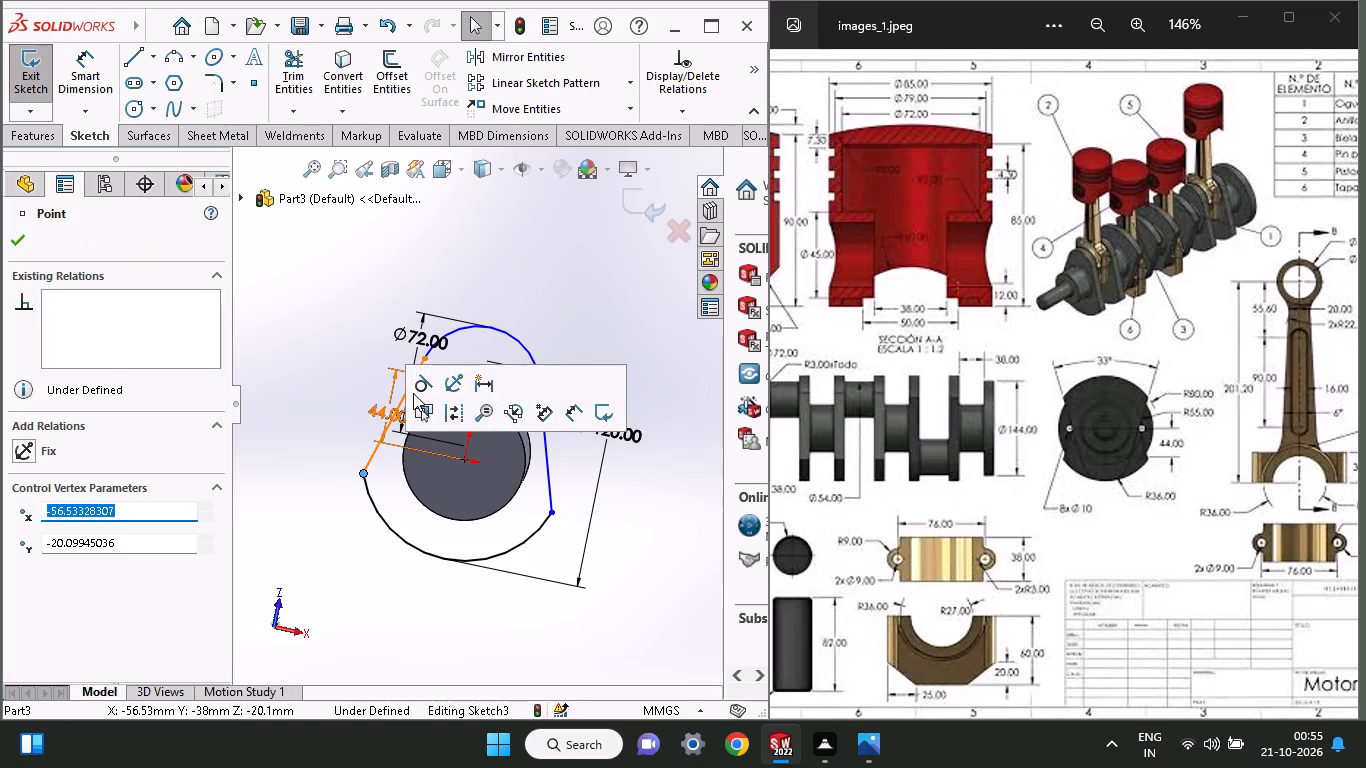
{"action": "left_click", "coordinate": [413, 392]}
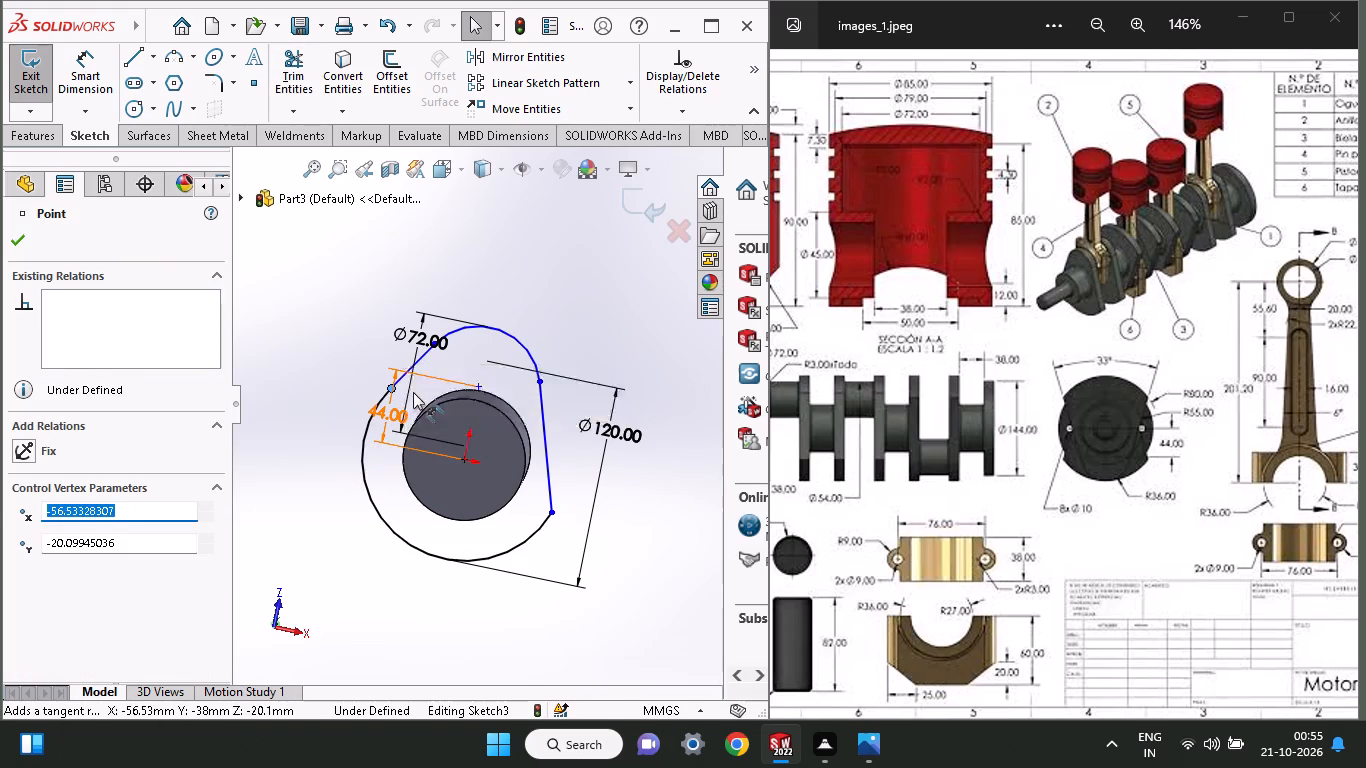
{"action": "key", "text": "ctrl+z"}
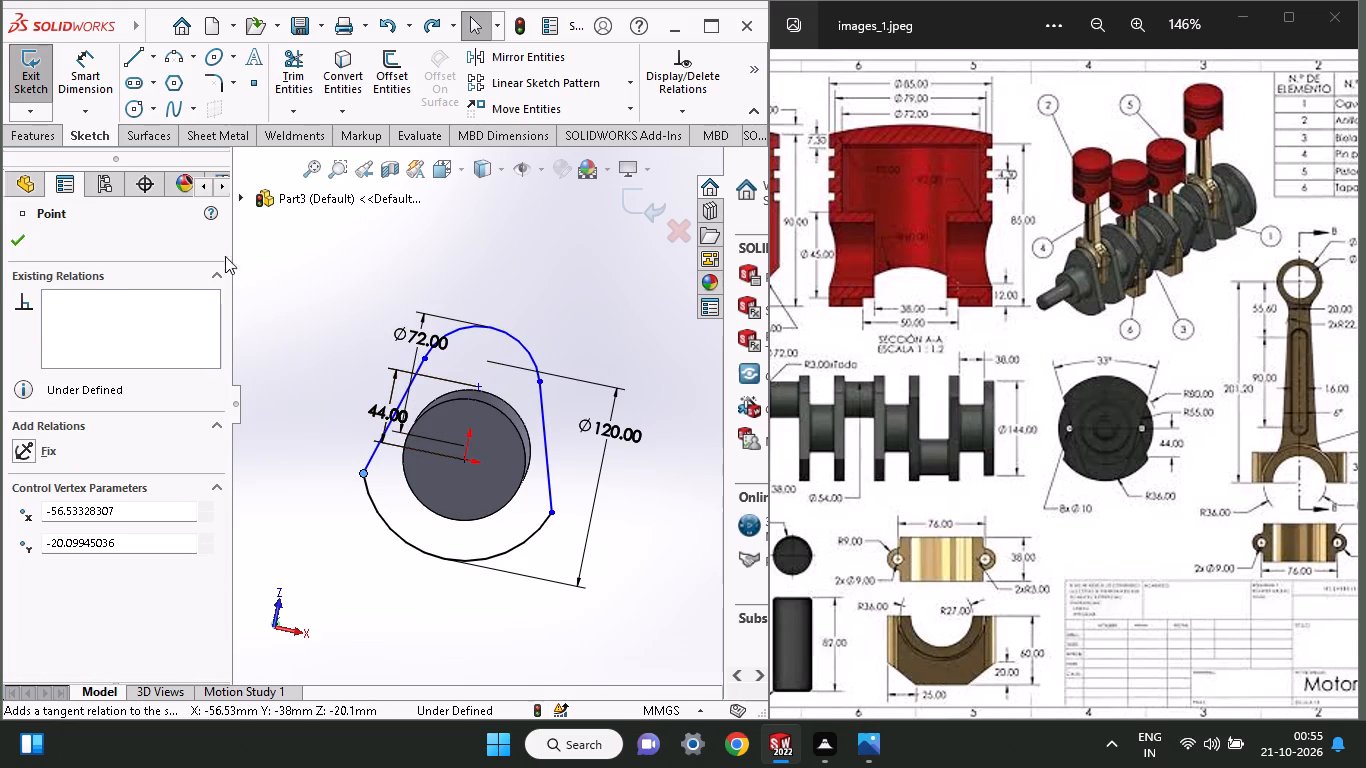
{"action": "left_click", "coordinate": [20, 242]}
Extrude the web profile 15 mm blind from the larger cylinder's end face, away from the thin shaft, merged with the body.
{"action": "left_click", "coordinate": [50, 124]}
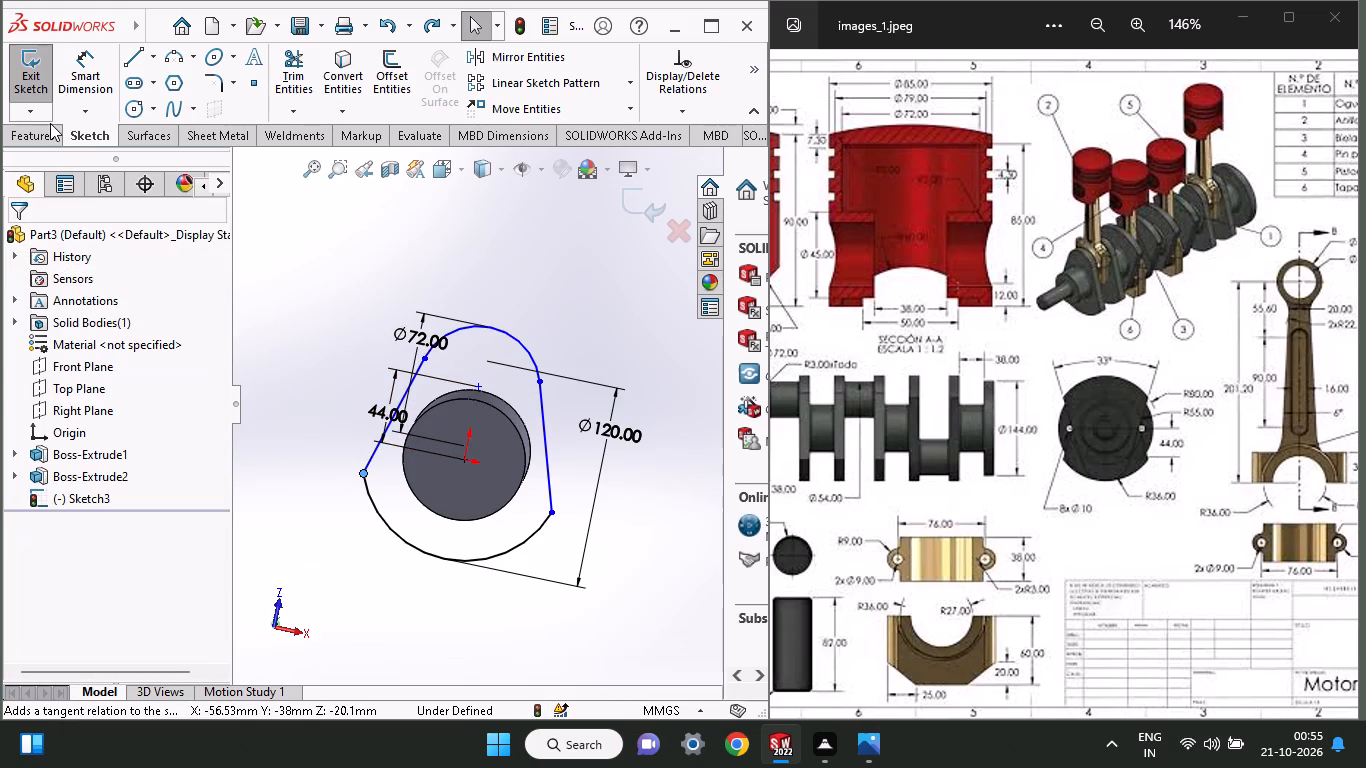
{"action": "left_click", "coordinate": [49, 139]}
{"action": "left_click", "coordinate": [47, 96]}
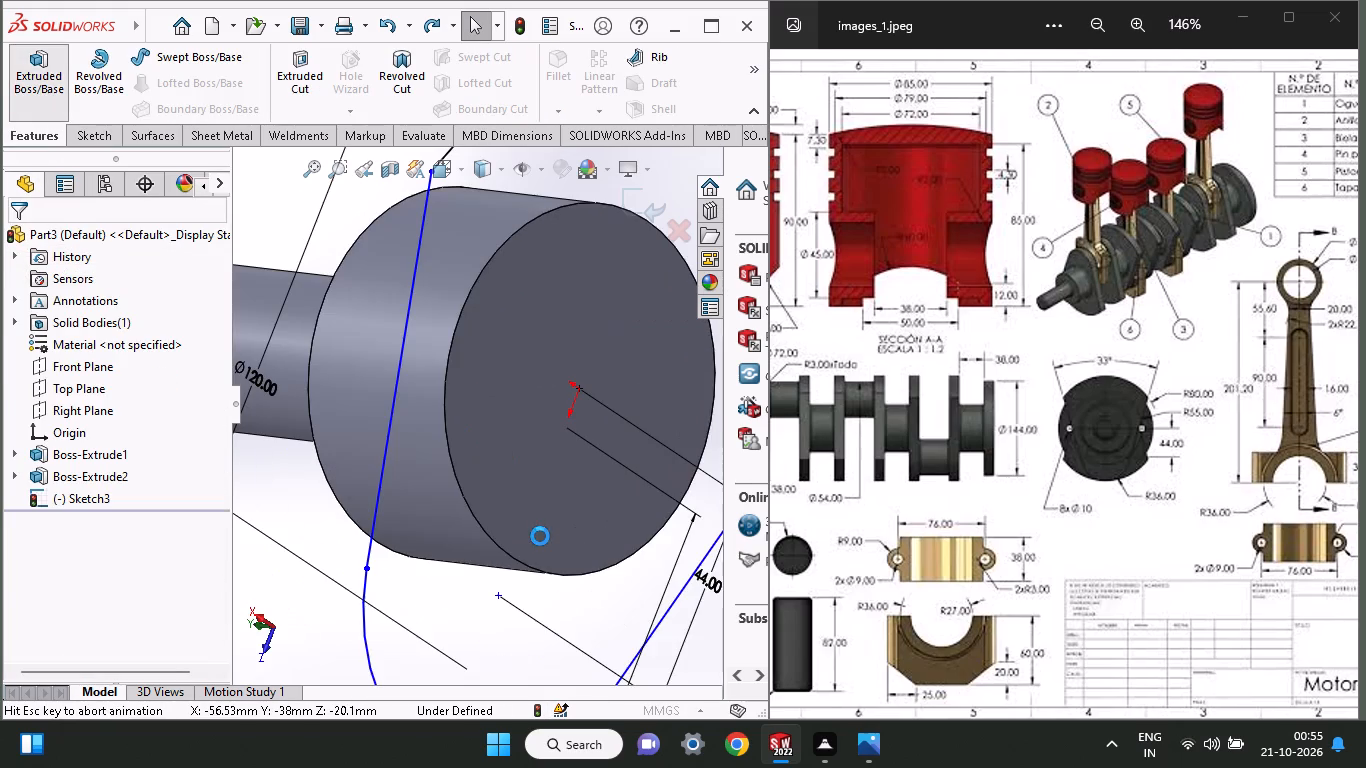
{"action": "left_click", "coordinate": [521, 598]}
{"action": "scroll", "coordinate": [572, 609], "scroll_direction": "up", "scroll_amount": 5, "text": "ctrl"}
{"action": "middle_click_drag", "start_coordinate": [570, 571], "coordinate": [607, 361]}
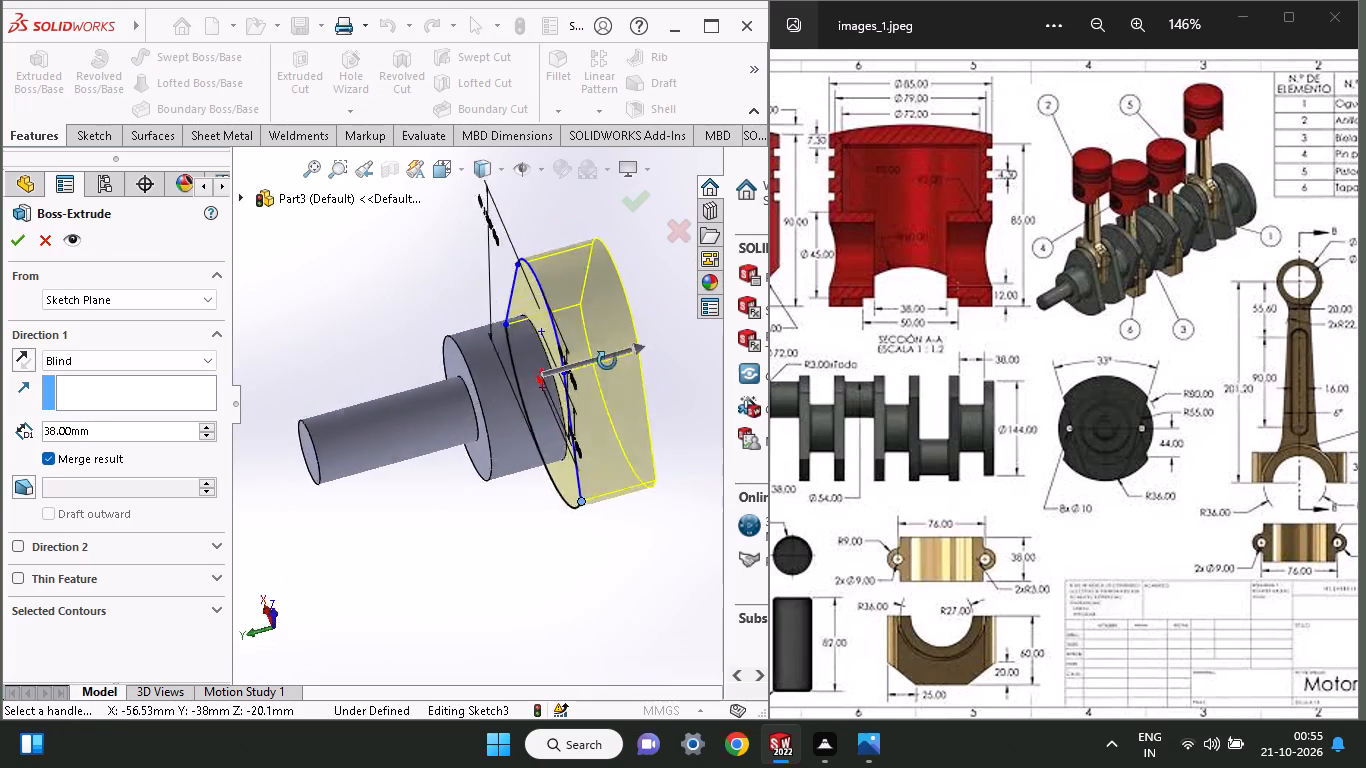
{"action": "middle_click_drag", "start_coordinate": [607, 361], "coordinate": [586, 296]}
{"action": "middle_click_drag", "start_coordinate": [1011, 541], "coordinate": [1019, 541]}
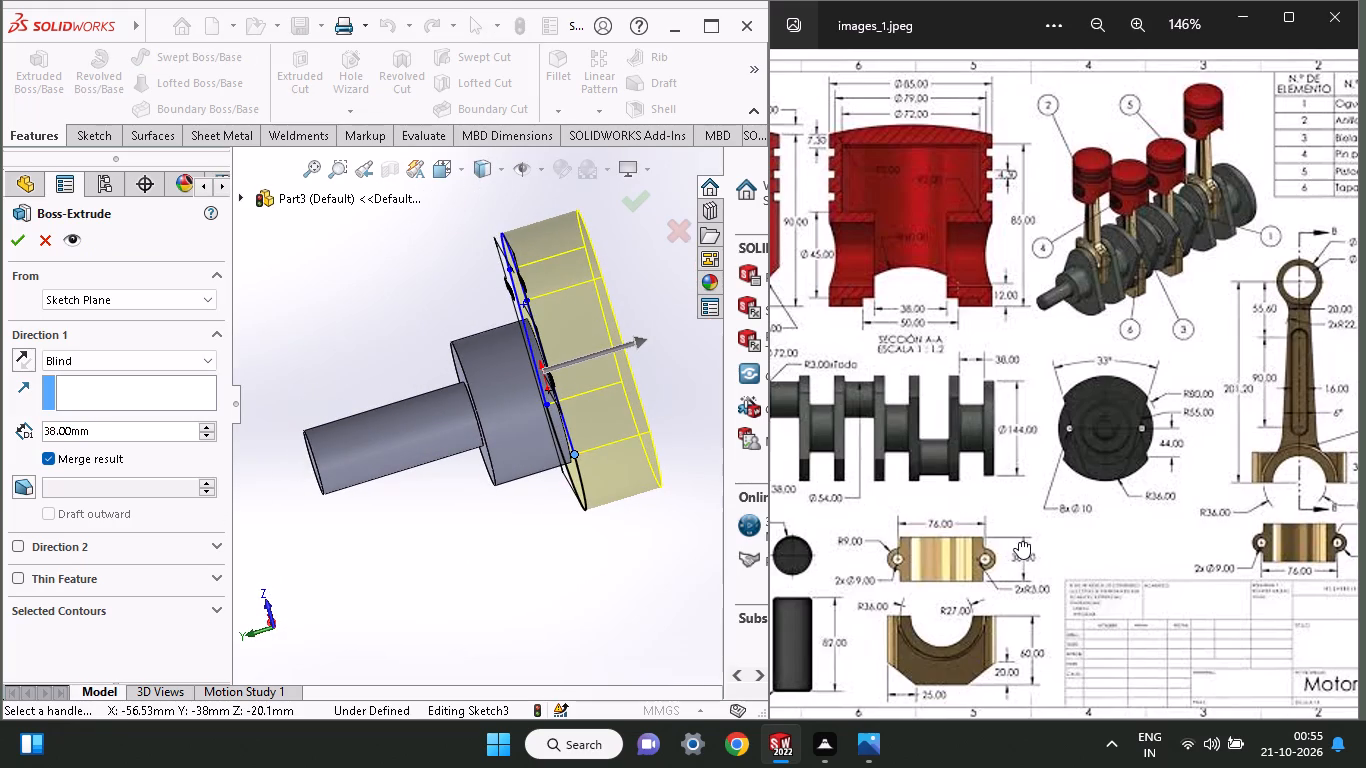
{"action": "middle_click_drag", "start_coordinate": [1019, 541], "coordinate": [1153, 529]}
{"action": "left_click_drag", "start_coordinate": [122, 432], "coordinate": [0, 429]}
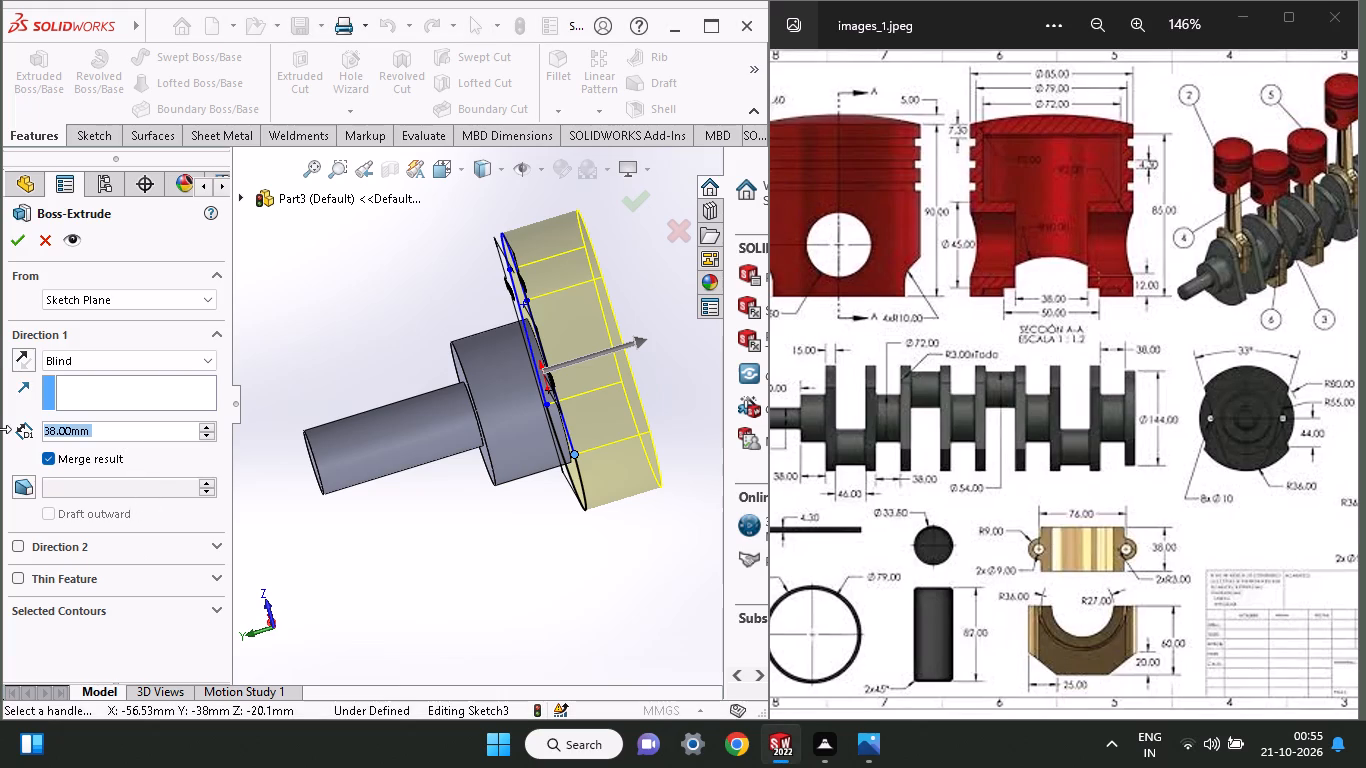
{"action": "type", "text": "15"}
{"action": "key", "text": "Return"}
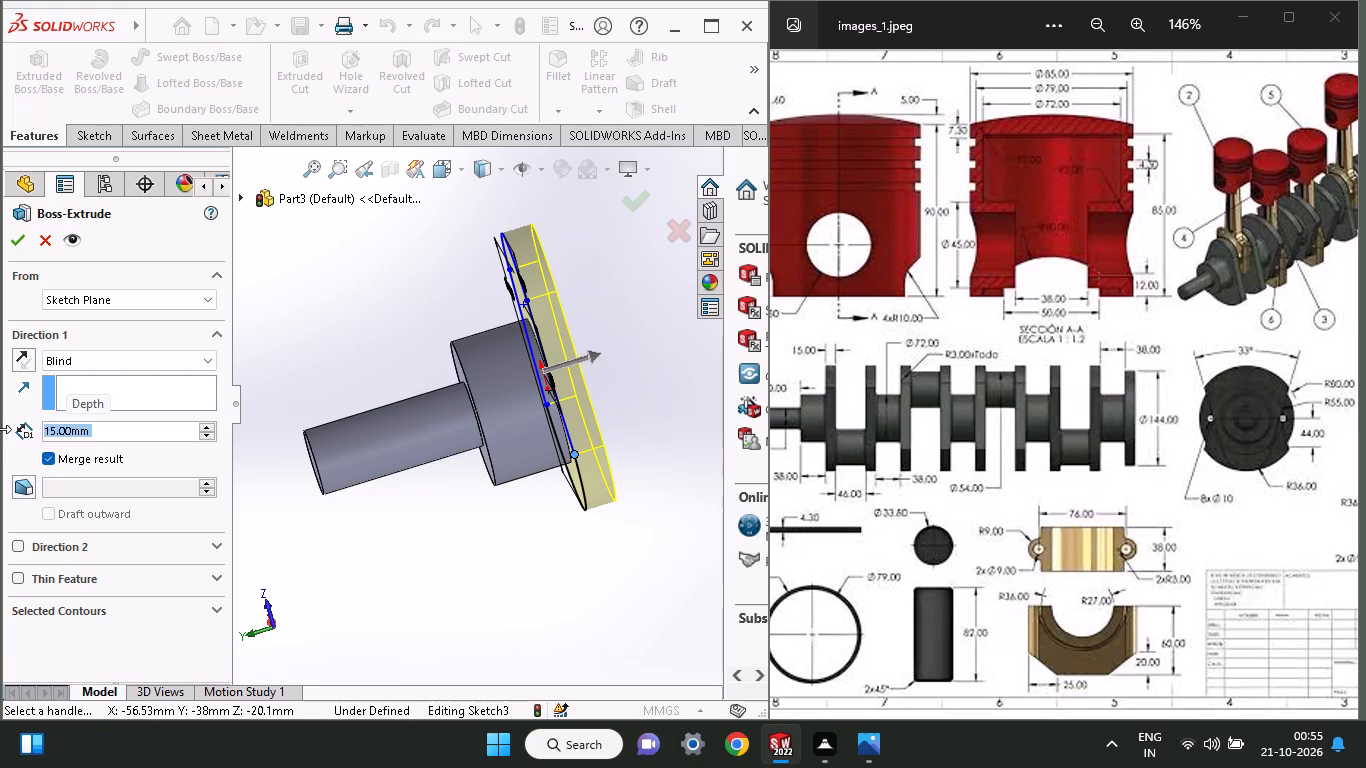
{"action": "left_click", "coordinate": [25, 241]}
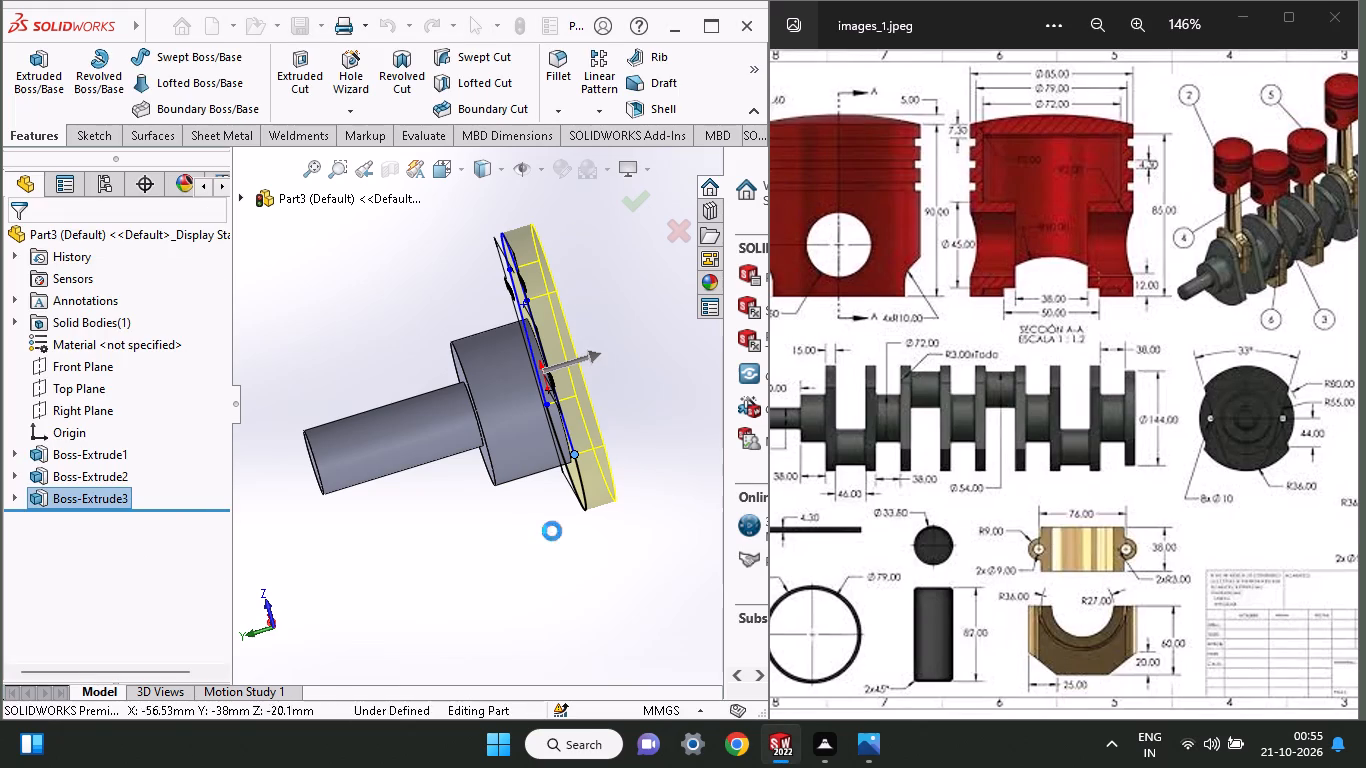
Examine the extruded web's shape and its position on the shaft from several sides.
{"action": "middle_click_drag", "start_coordinate": [552, 531], "coordinate": [270, 698]}
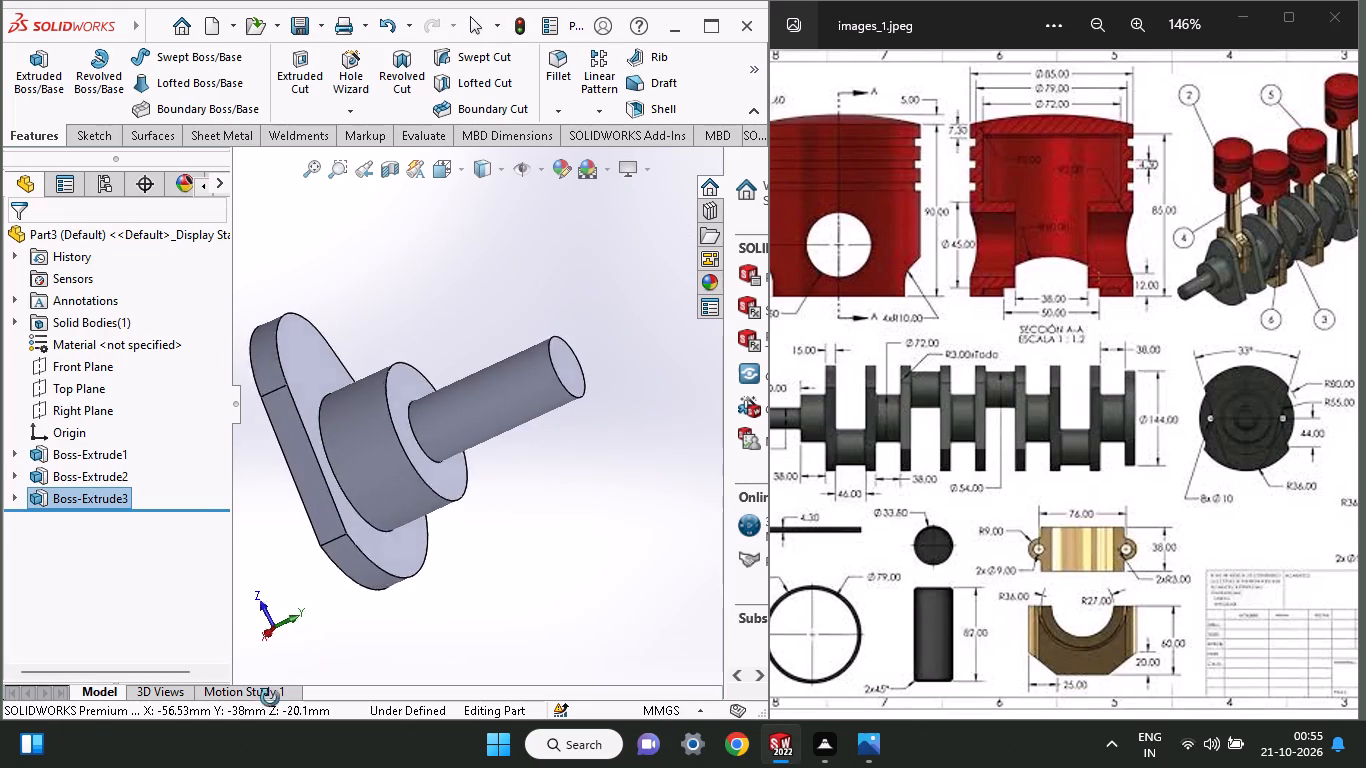
{"action": "middle_click_drag", "start_coordinate": [270, 698], "coordinate": [479, 594]}
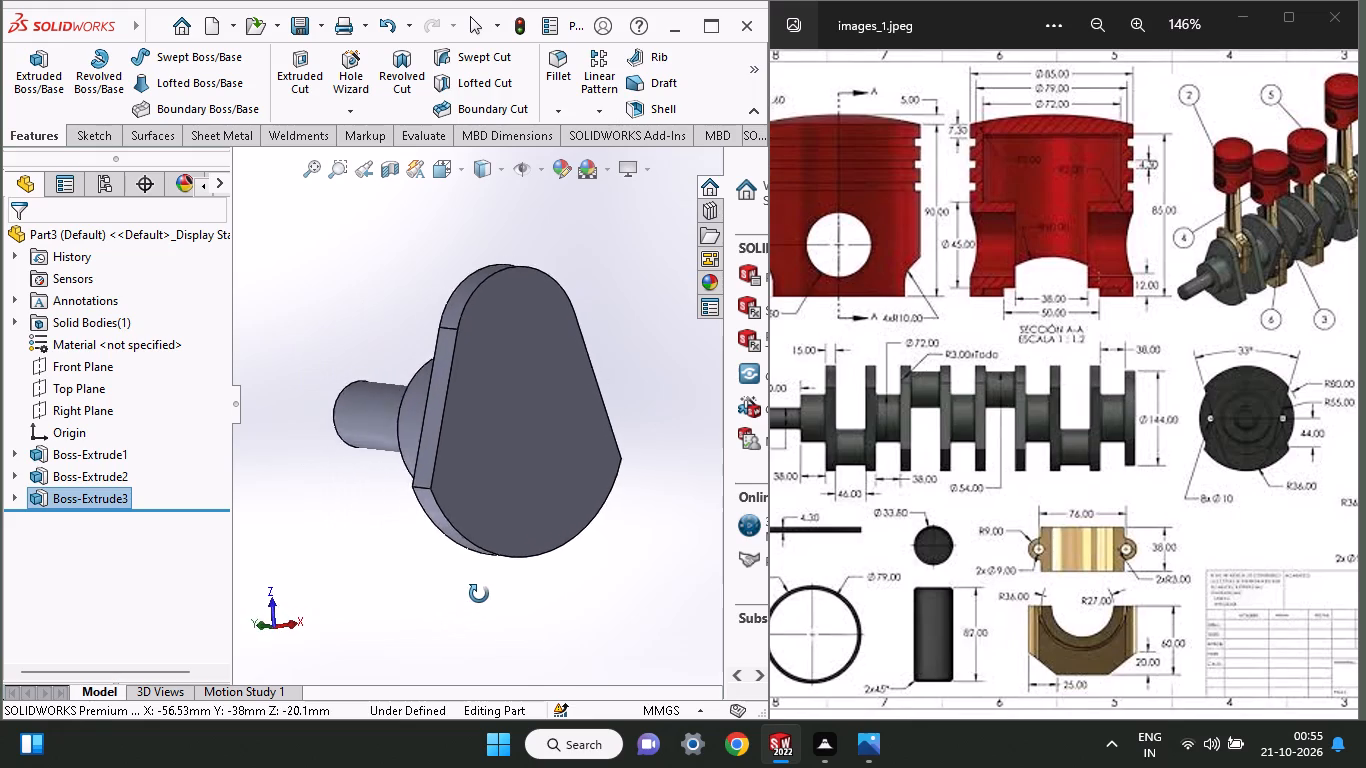
{"action": "middle_click_drag", "start_coordinate": [479, 594], "coordinate": [428, 597]}
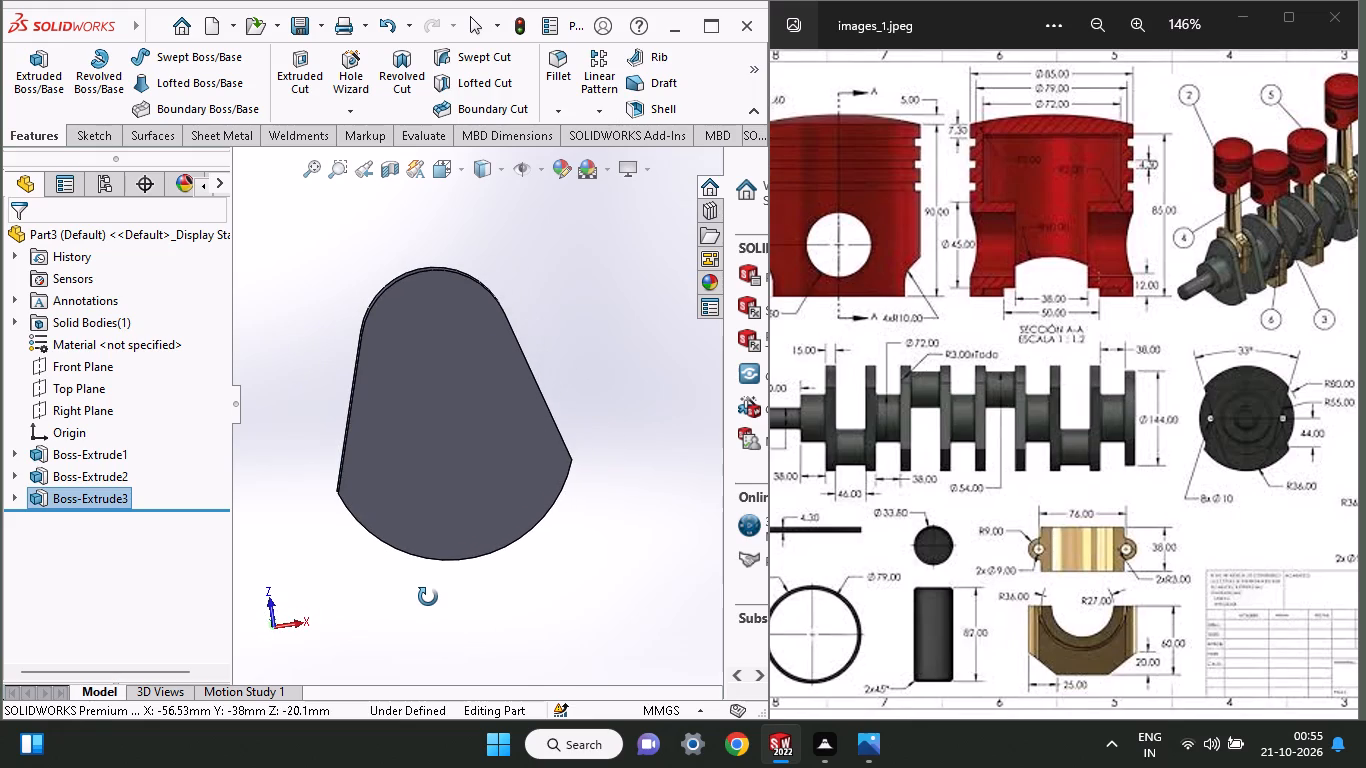
{"action": "middle_click_drag", "start_coordinate": [428, 597], "coordinate": [566, 566]}
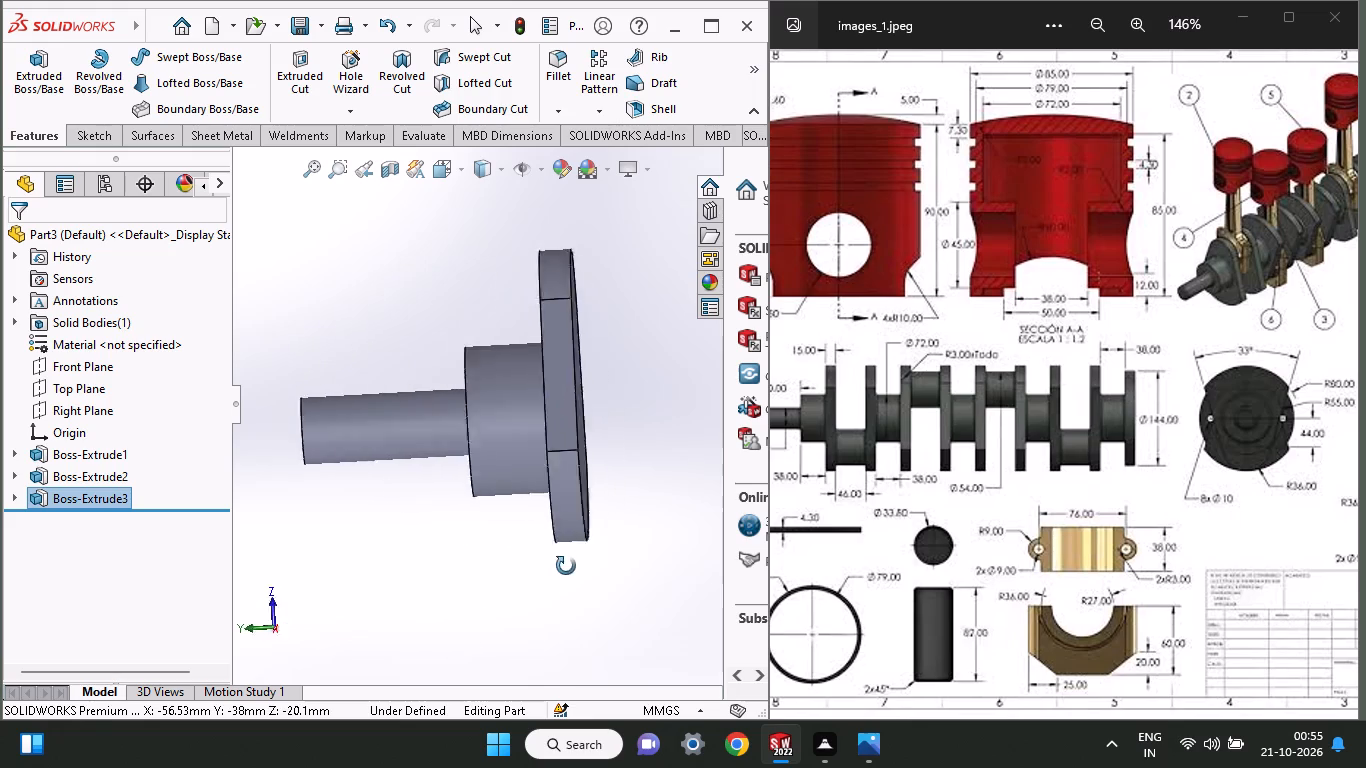
{"action": "middle_click_drag", "start_coordinate": [566, 566], "coordinate": [735, 517]}
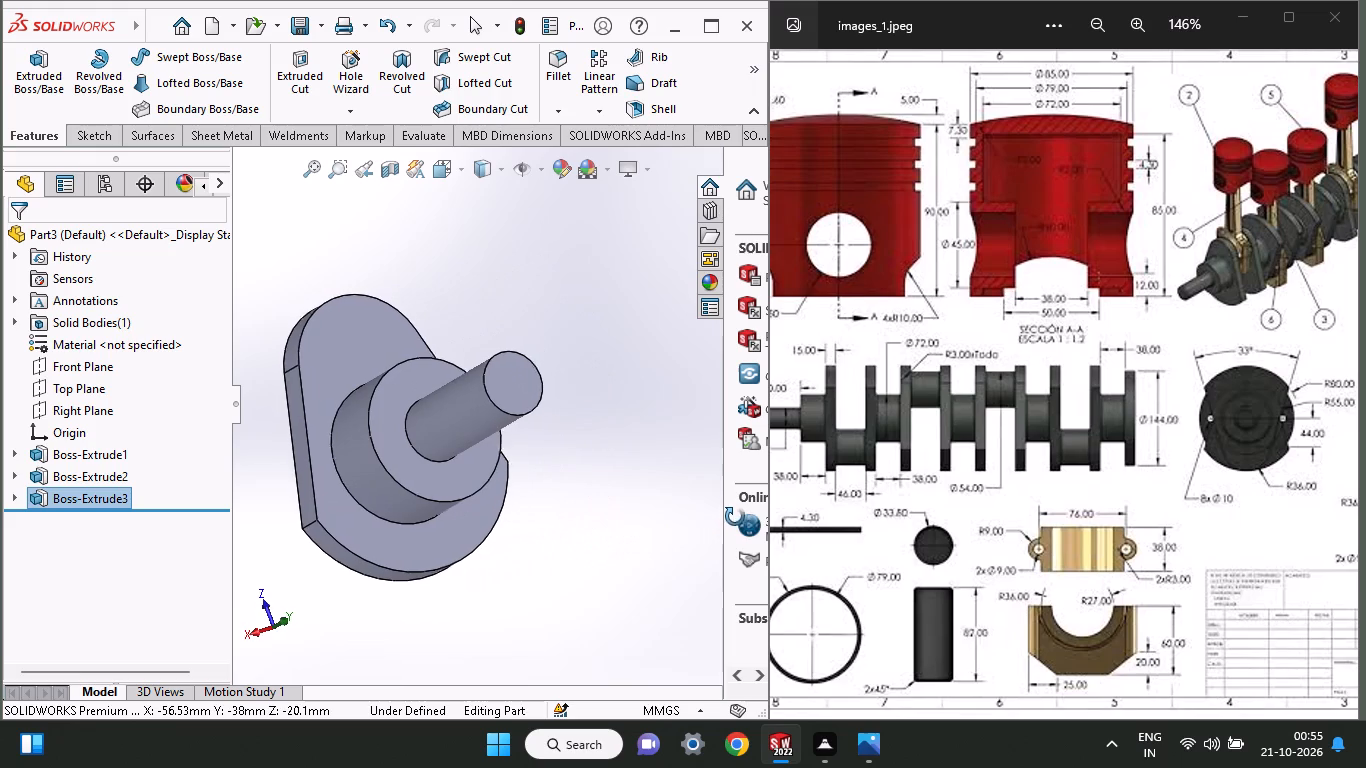
{"action": "middle_click_drag", "start_coordinate": [735, 517], "coordinate": [601, 565]}
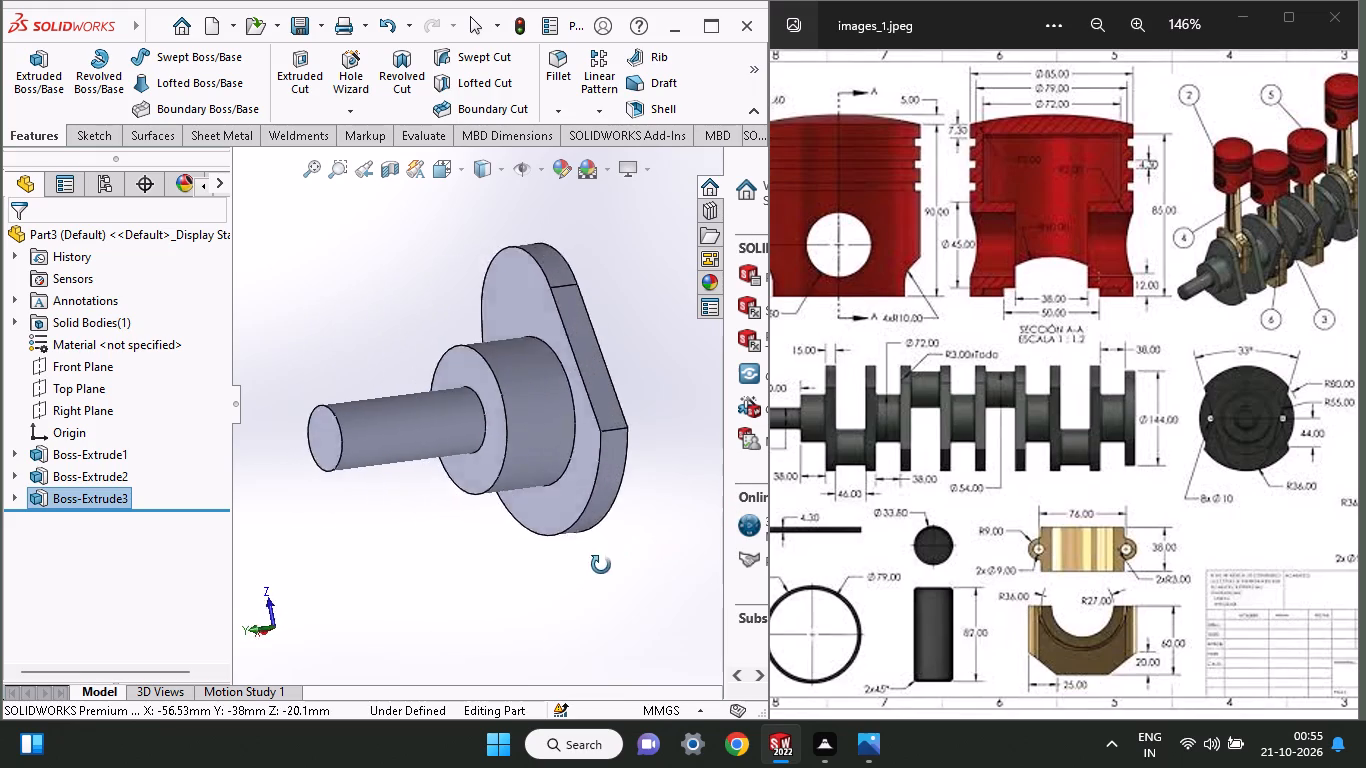
{"action": "middle_click_drag", "start_coordinate": [601, 565], "coordinate": [571, 589]}
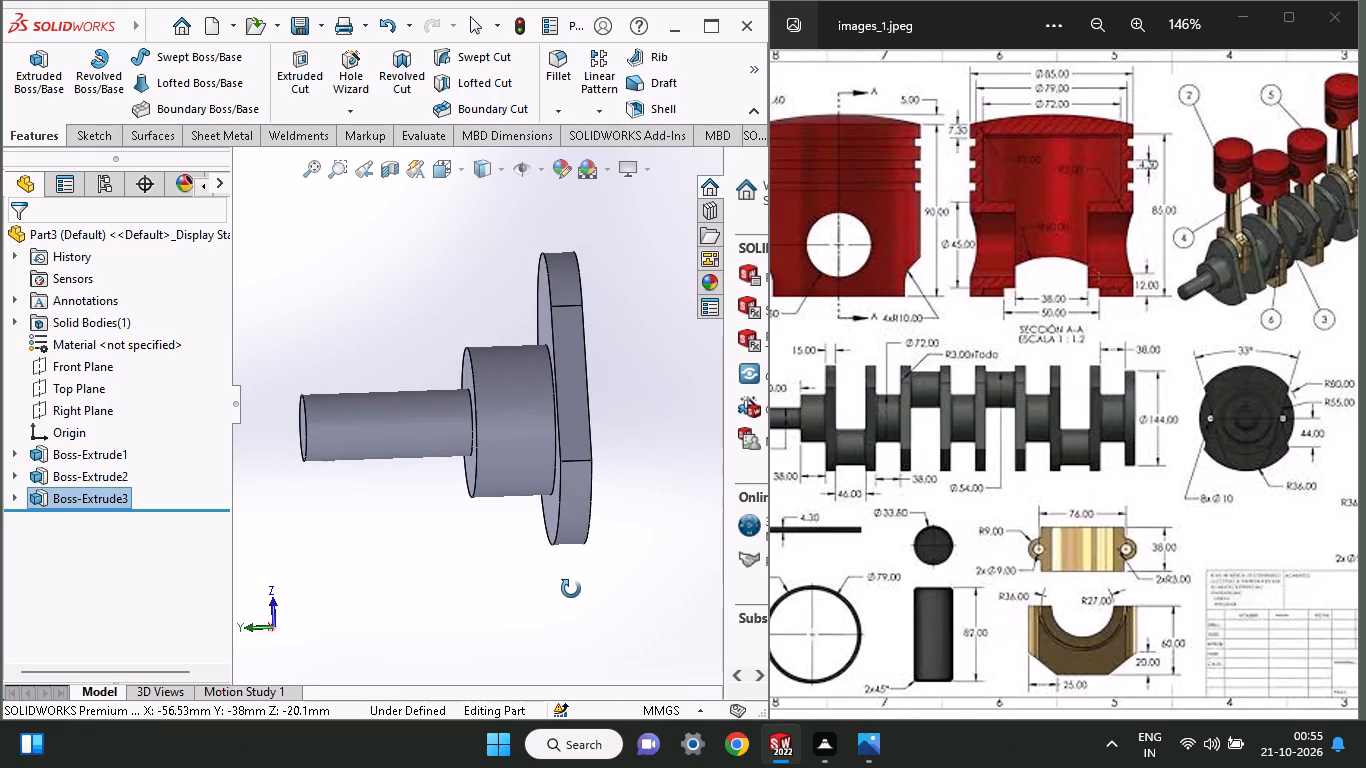
{"action": "middle_click_drag", "start_coordinate": [571, 589], "coordinate": [493, 415]}
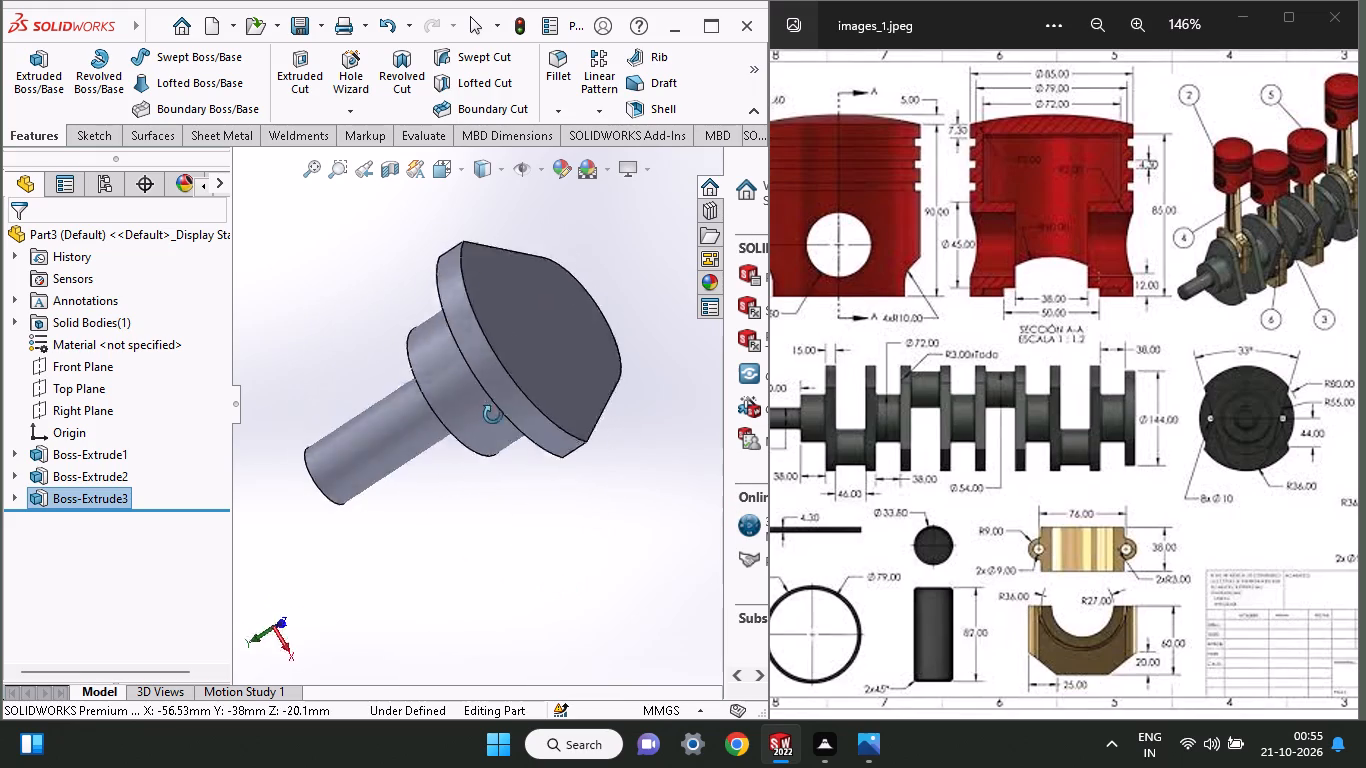
{"action": "middle_click_drag", "start_coordinate": [493, 415], "coordinate": [424, 256]}
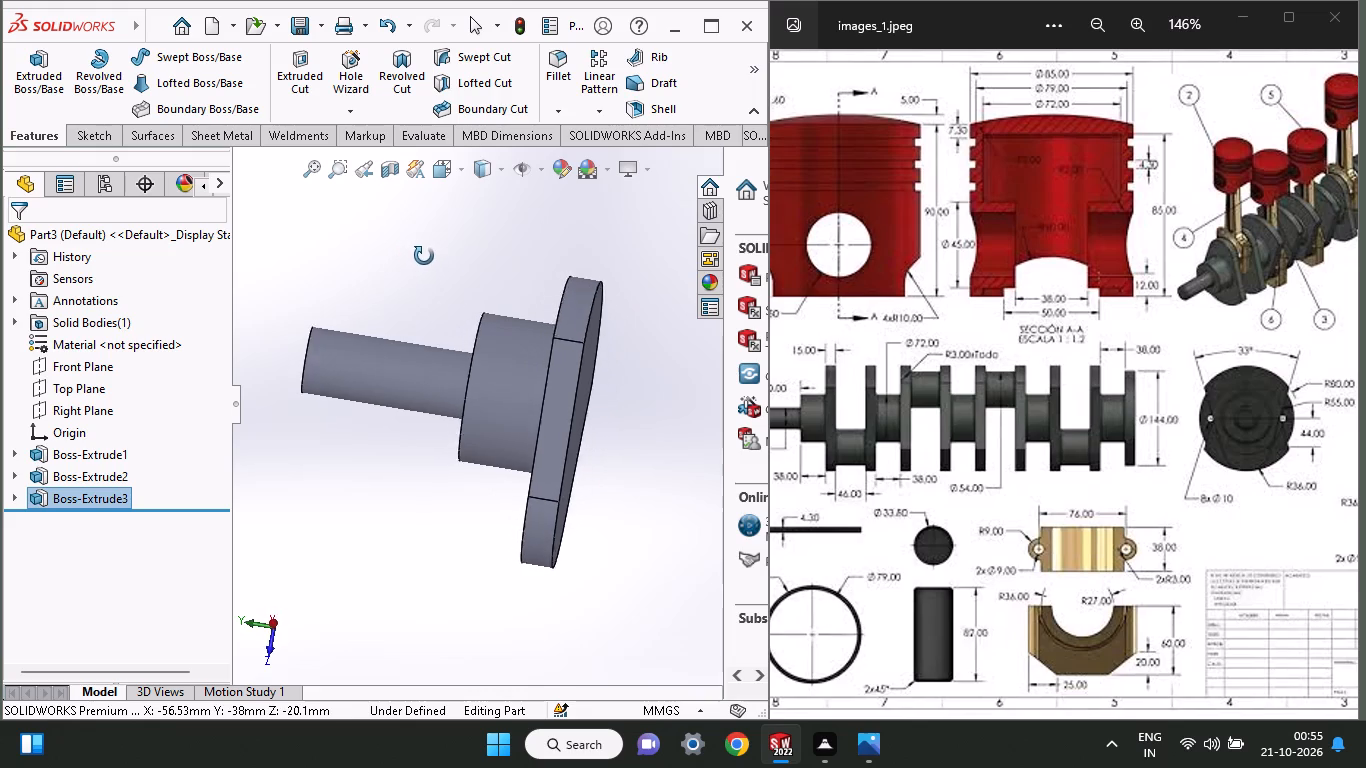
{"action": "middle_click_drag", "start_coordinate": [424, 256], "coordinate": [401, 232]}
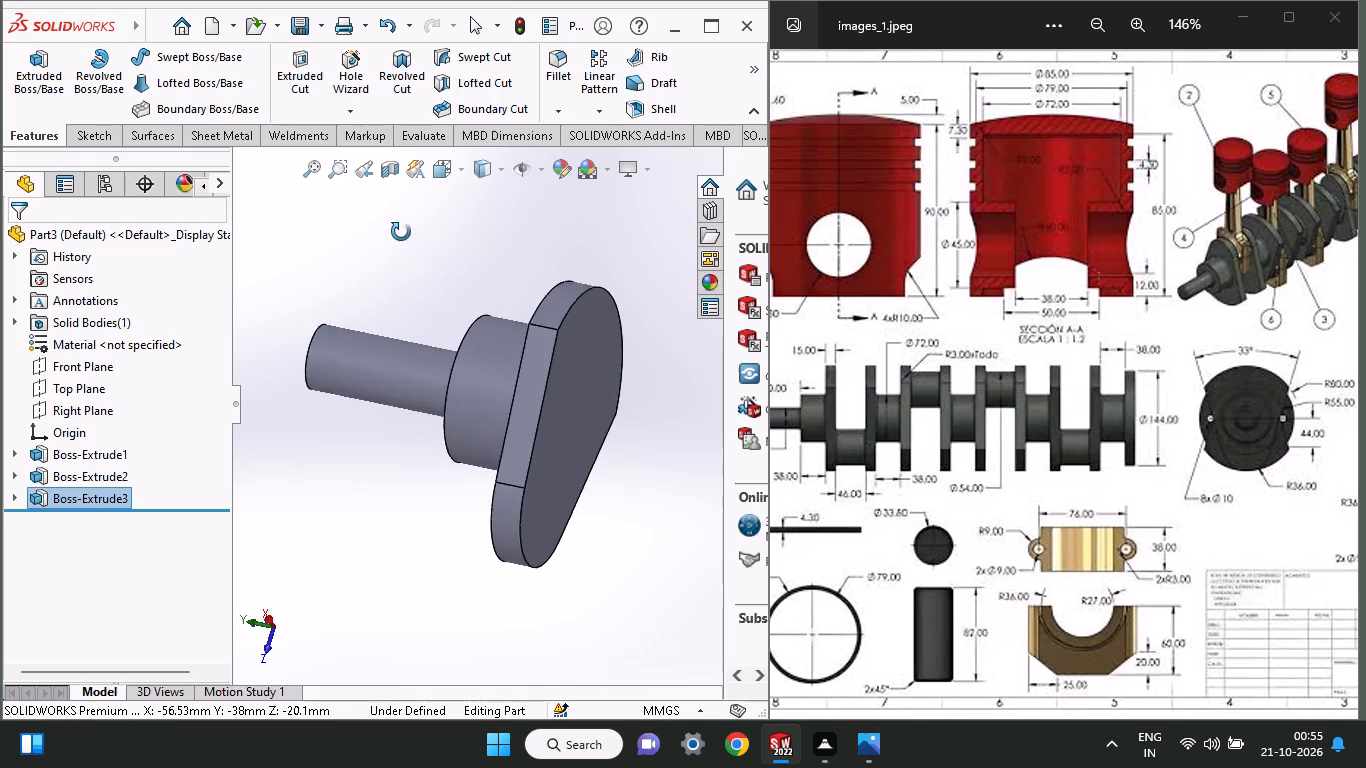
{"action": "middle_click_drag", "start_coordinate": [401, 232], "coordinate": [421, 229]}
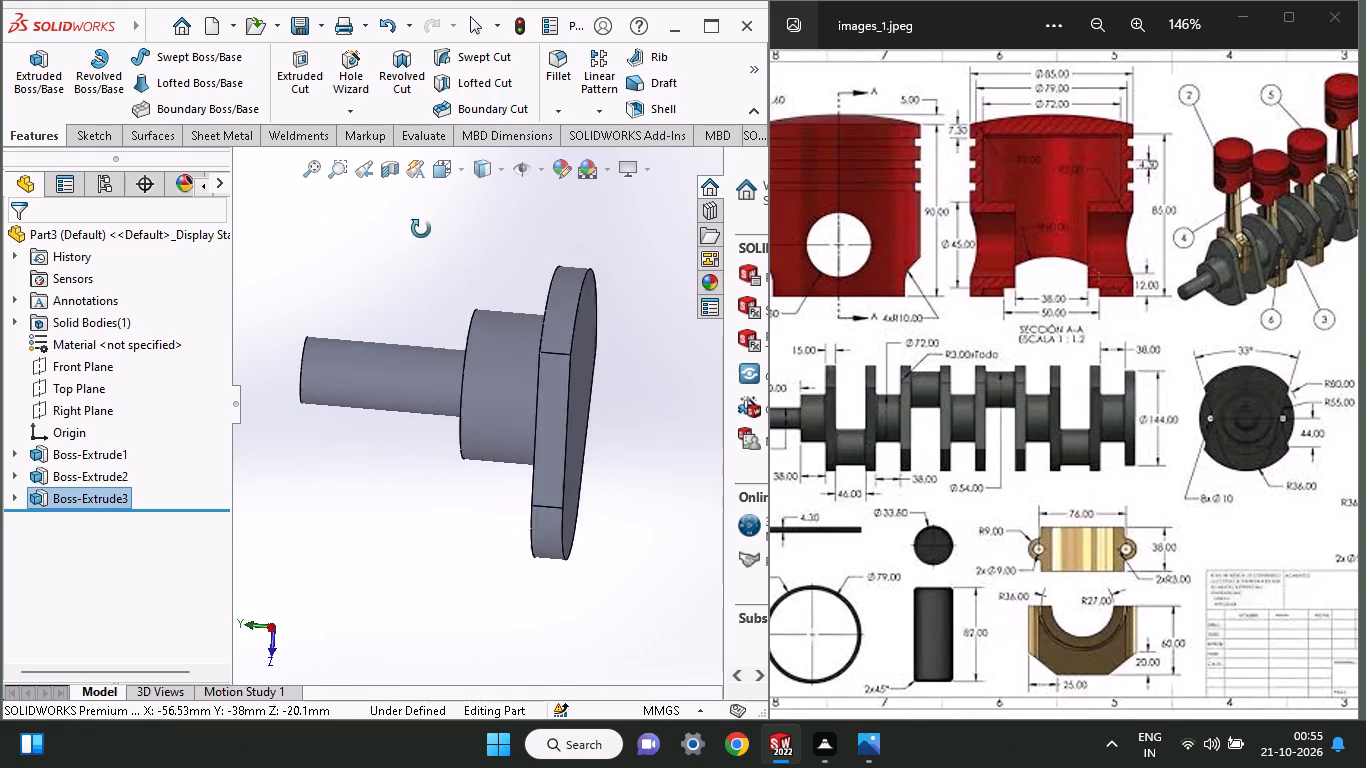
{"action": "middle_click_drag", "start_coordinate": [421, 229], "coordinate": [675, 360]}
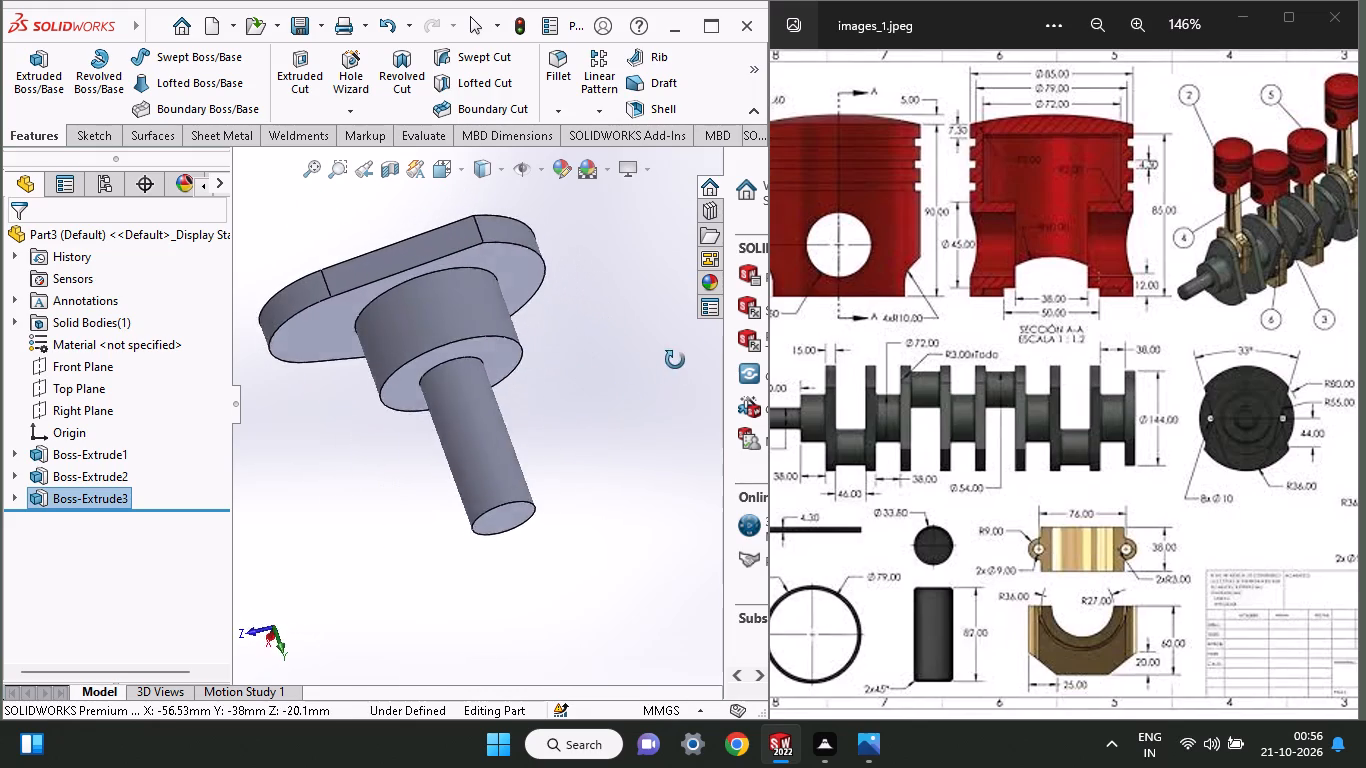
{"action": "middle_click_drag", "start_coordinate": [675, 360], "coordinate": [410, 271]}
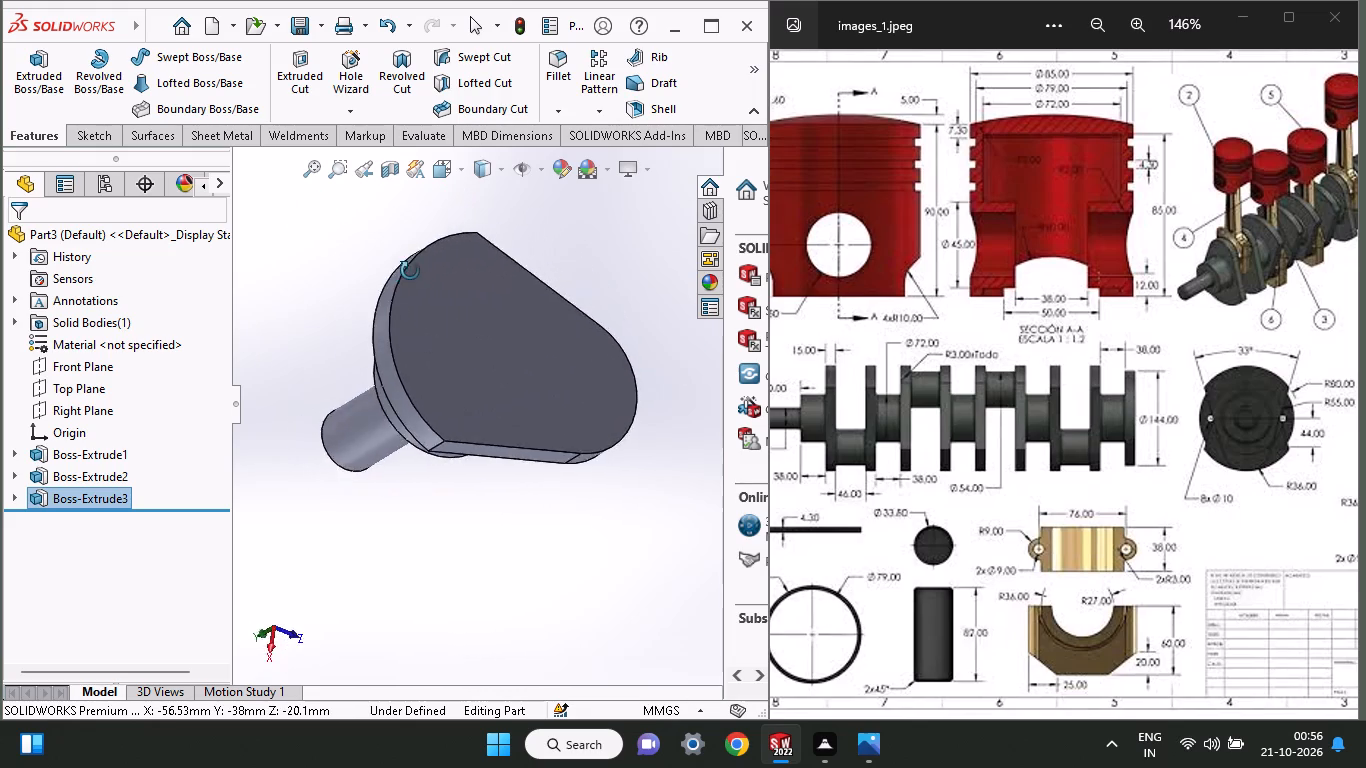
{"action": "middle_click_drag", "start_coordinate": [410, 271], "coordinate": [470, 182]}
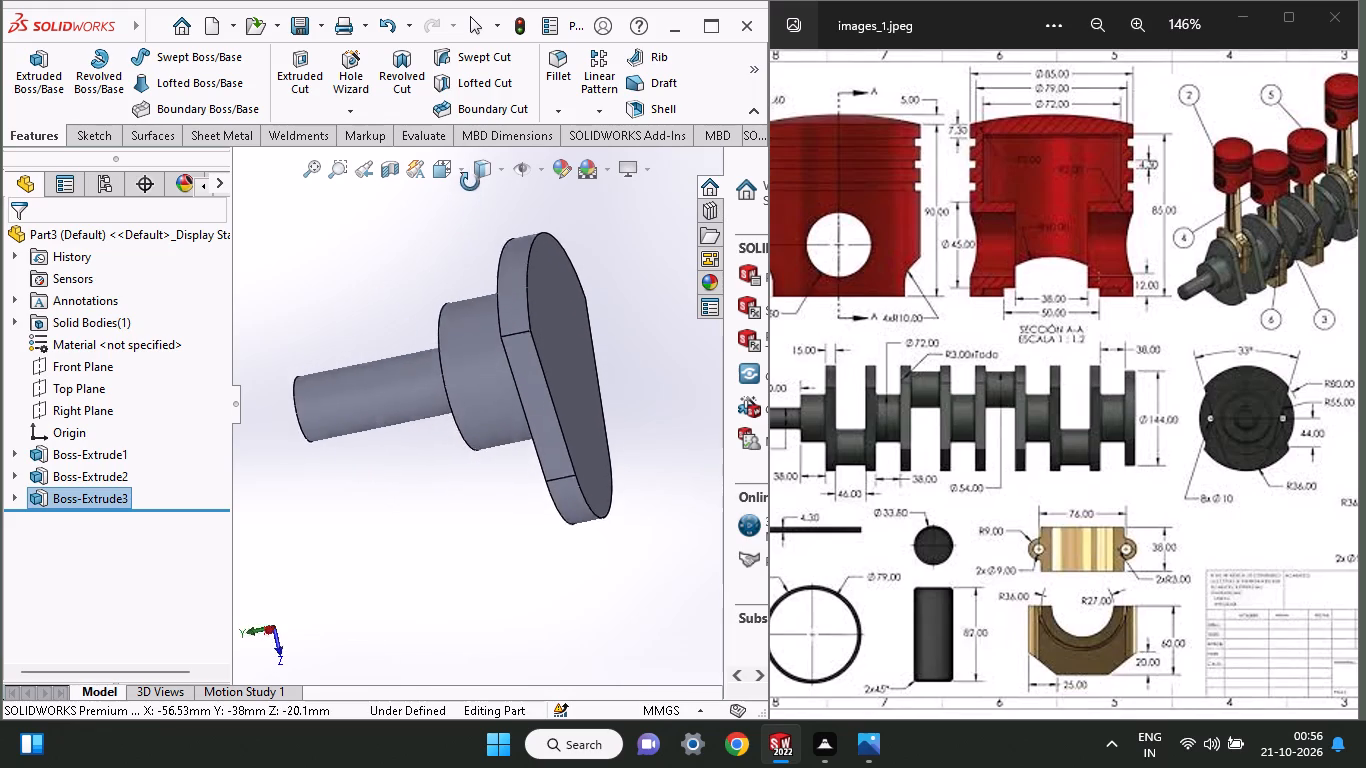
{"action": "middle_click_drag", "start_coordinate": [470, 182], "coordinate": [492, 195]}
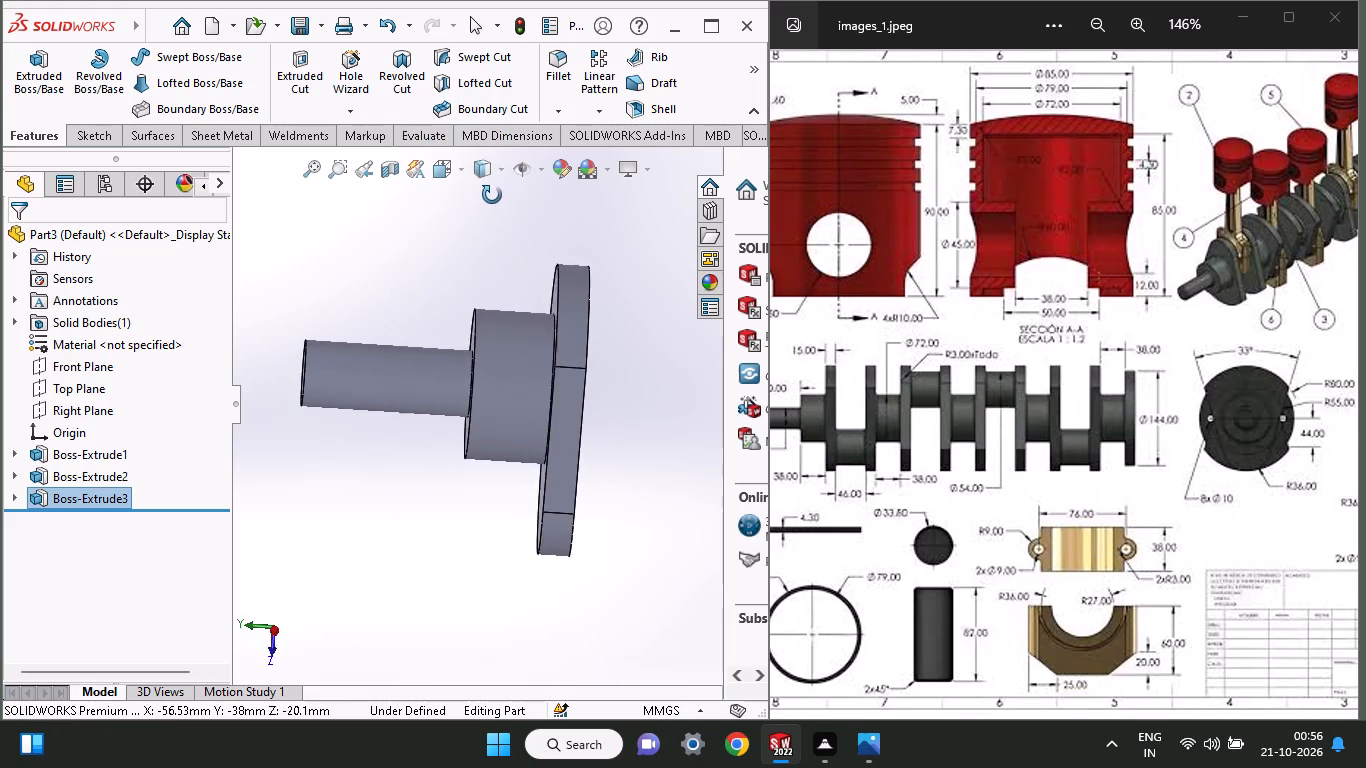
{"action": "middle_click_drag", "start_coordinate": [492, 195], "coordinate": [493, 177]}
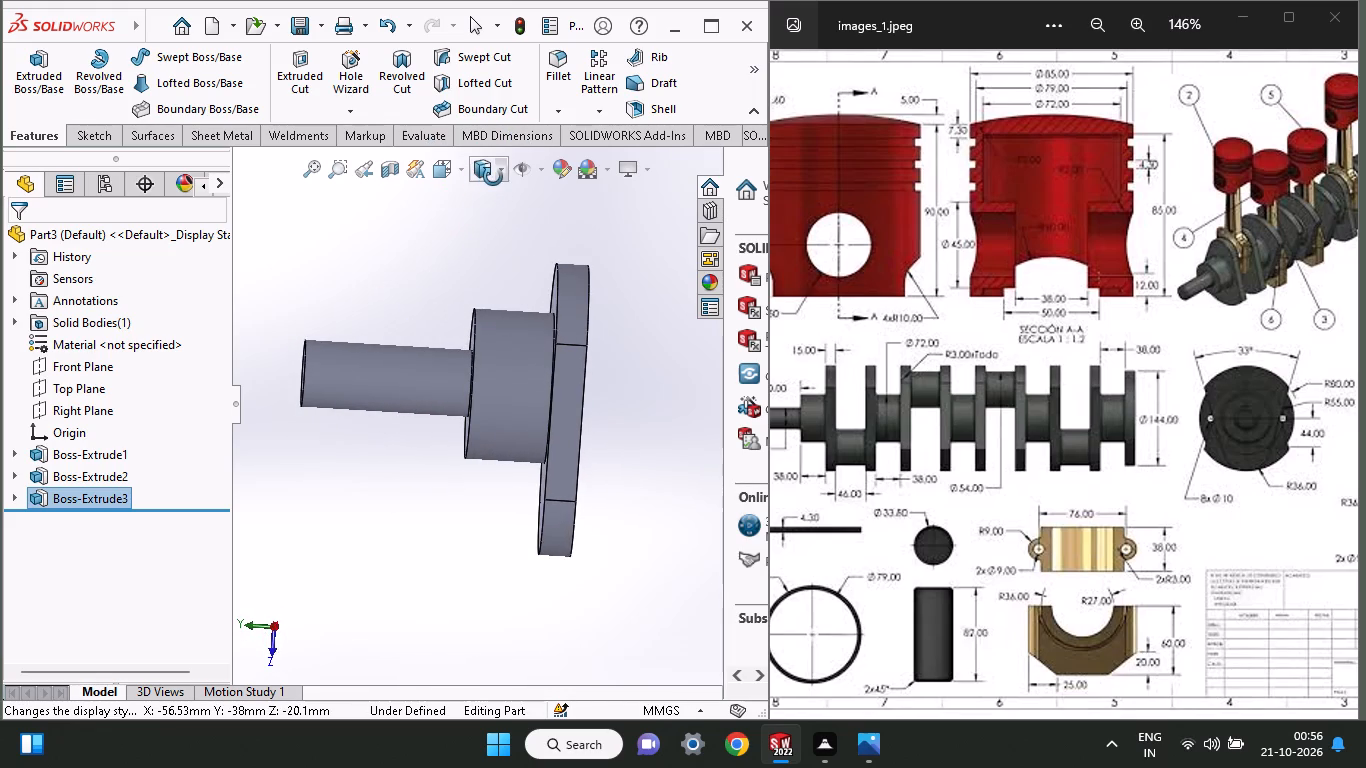
Sketch a 54 mm diameter circle on the web's free face, centred on its rounded narrow end.
{"action": "middle_click_drag", "start_coordinate": [493, 177], "coordinate": [387, 172]}
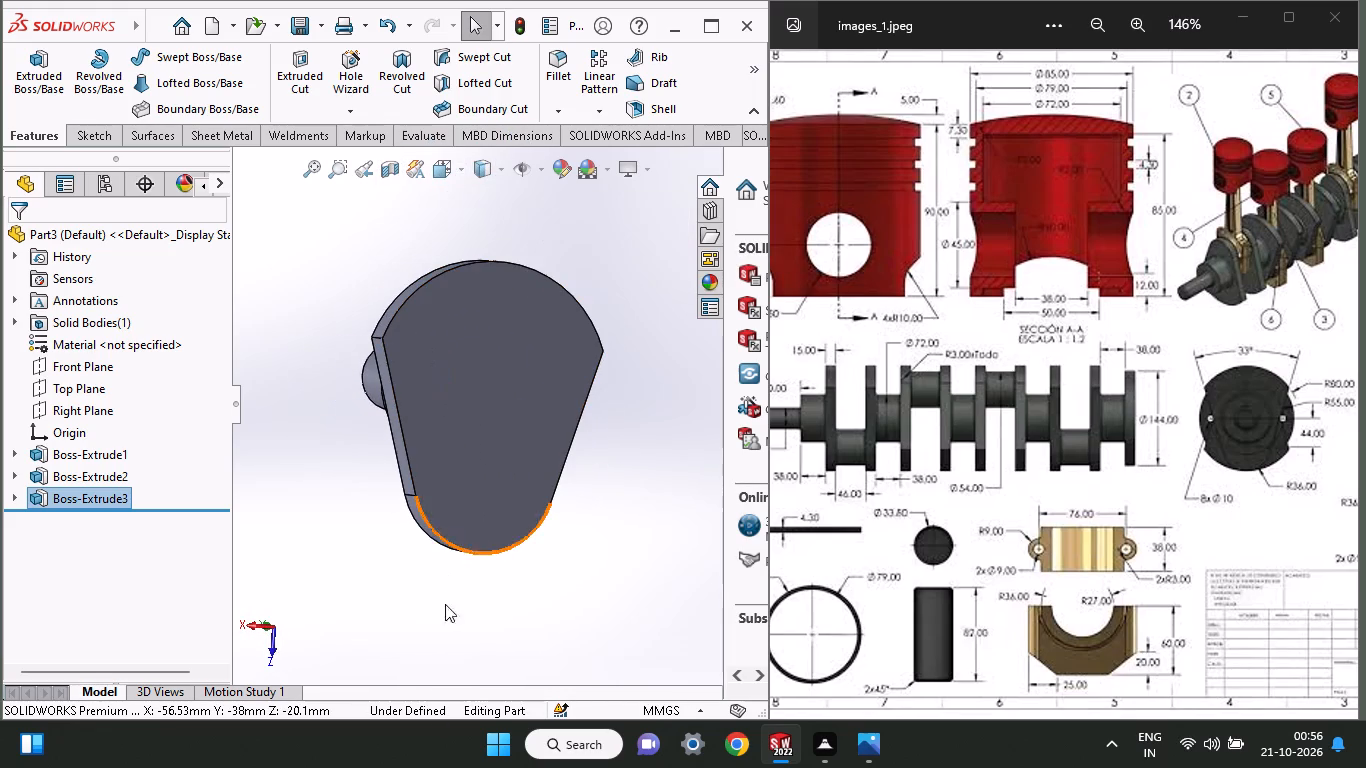
{"action": "left_click", "coordinate": [81, 144]}
{"action": "left_click", "coordinate": [129, 104]}
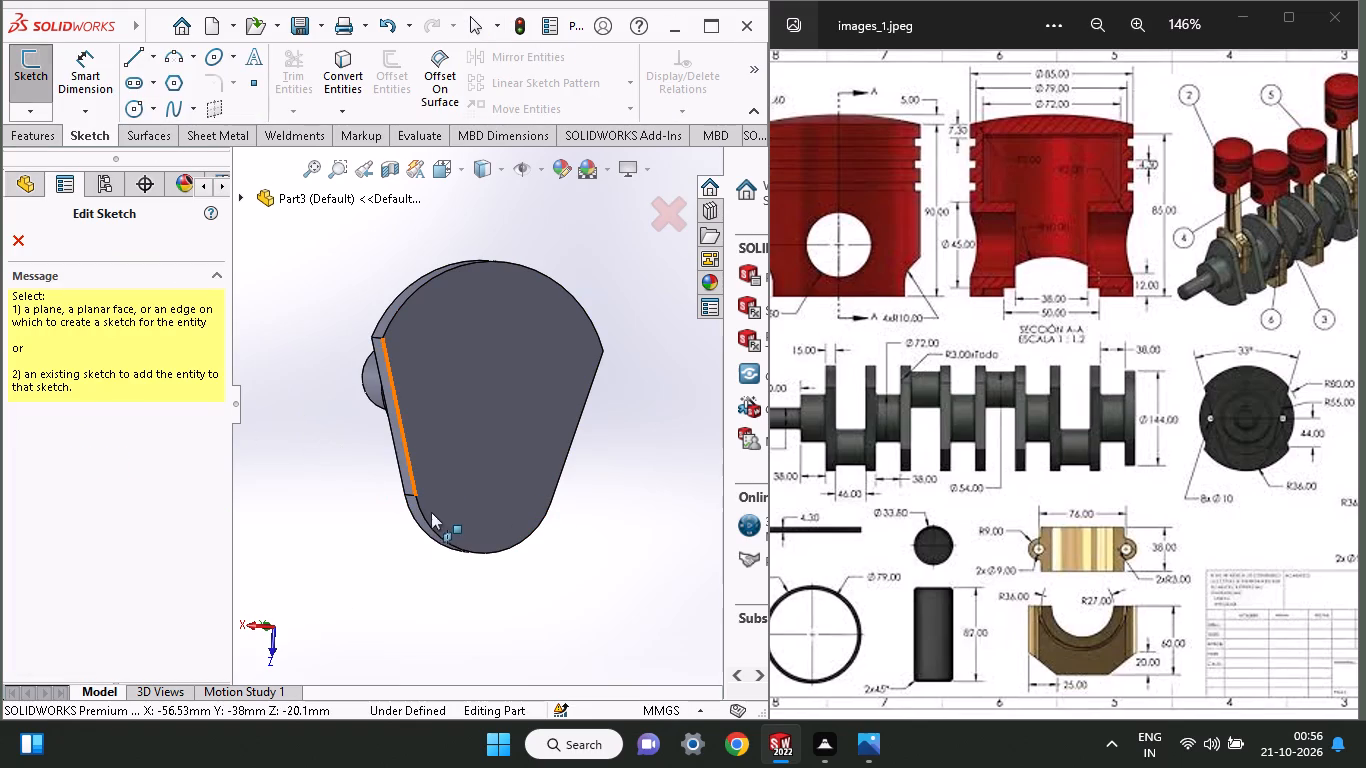
{"action": "left_click", "coordinate": [473, 476]}
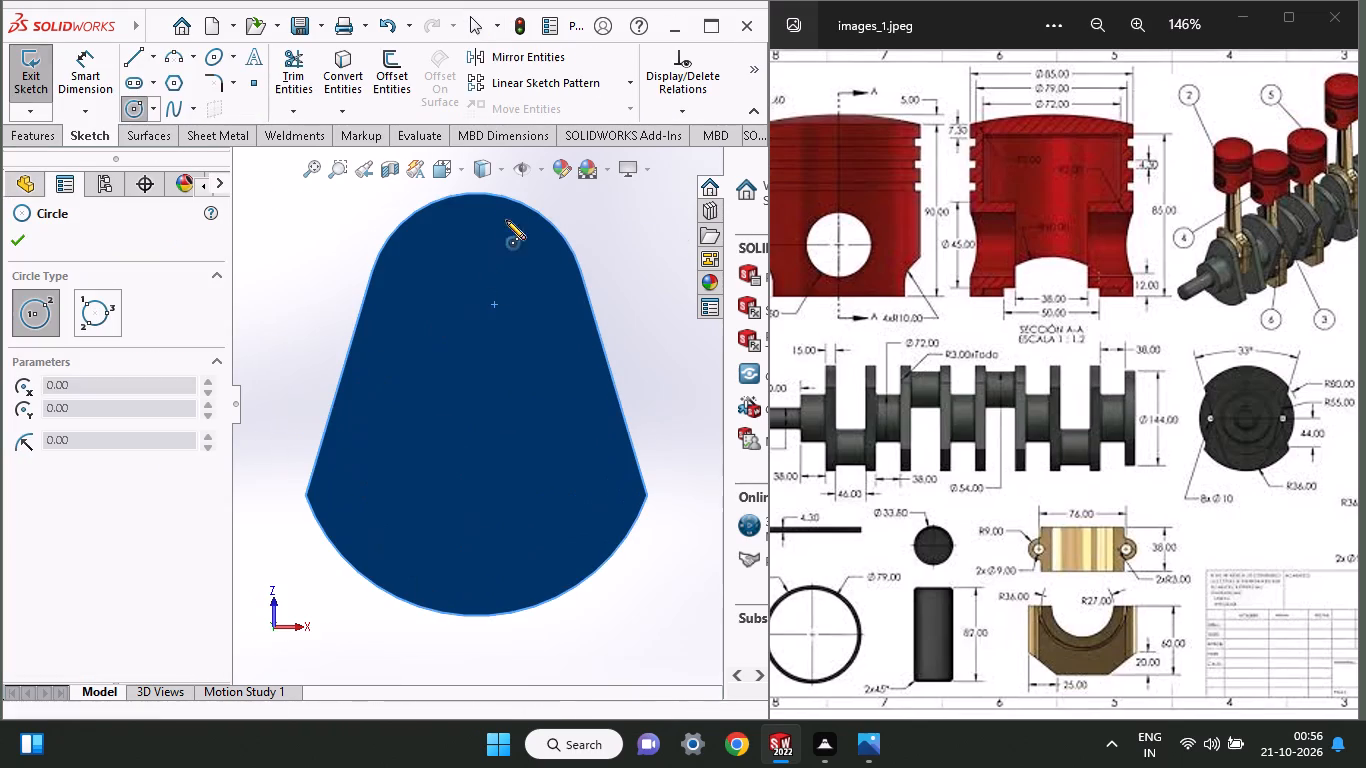
{"action": "left_click", "coordinate": [476, 303]}
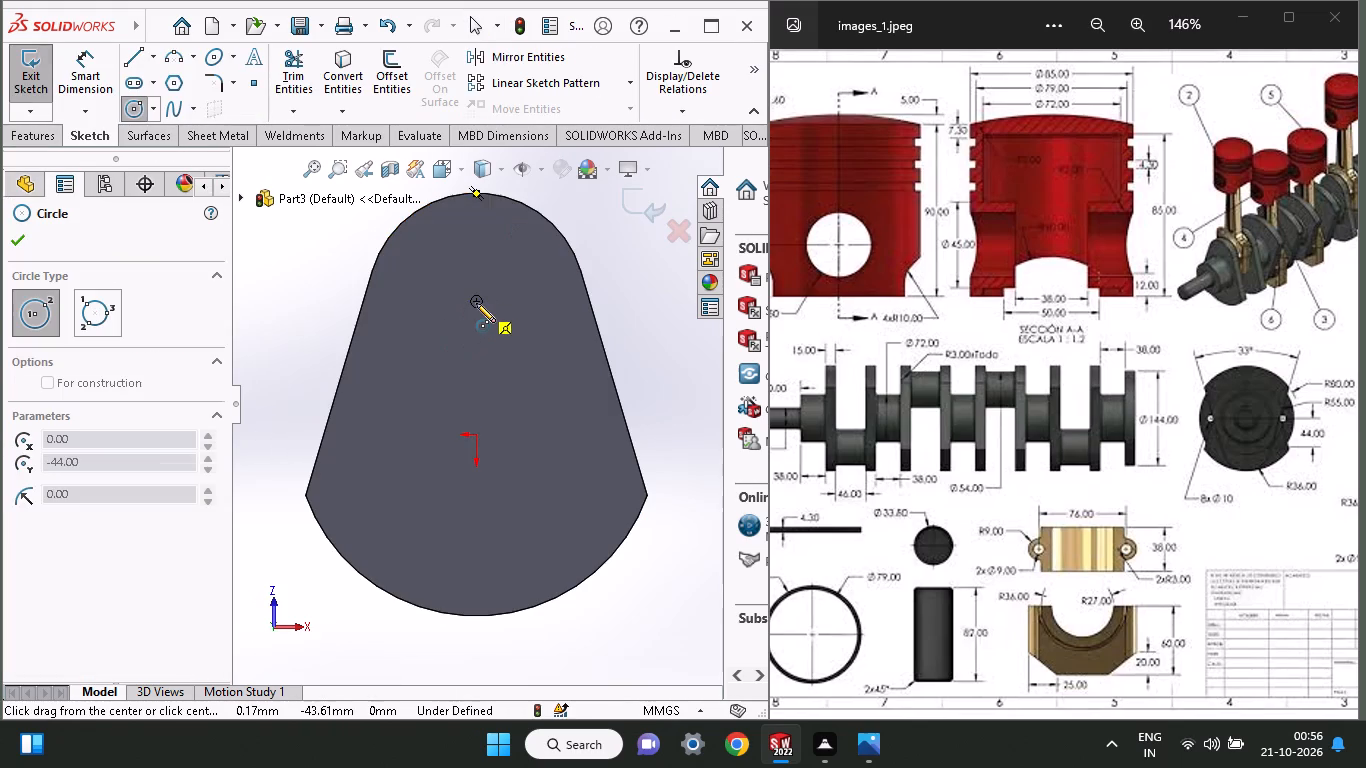
{"action": "left_click", "coordinate": [500, 347]}
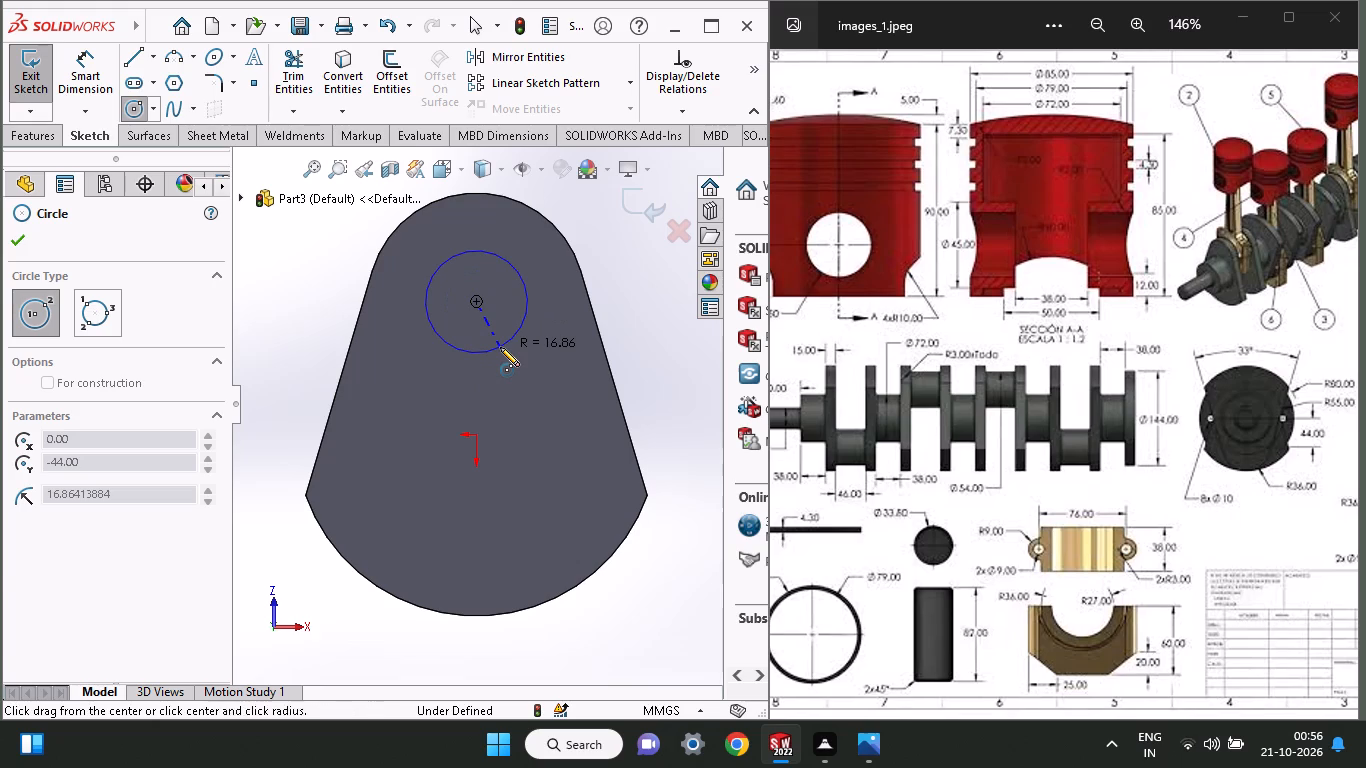
{"action": "left_click", "coordinate": [105, 74]}
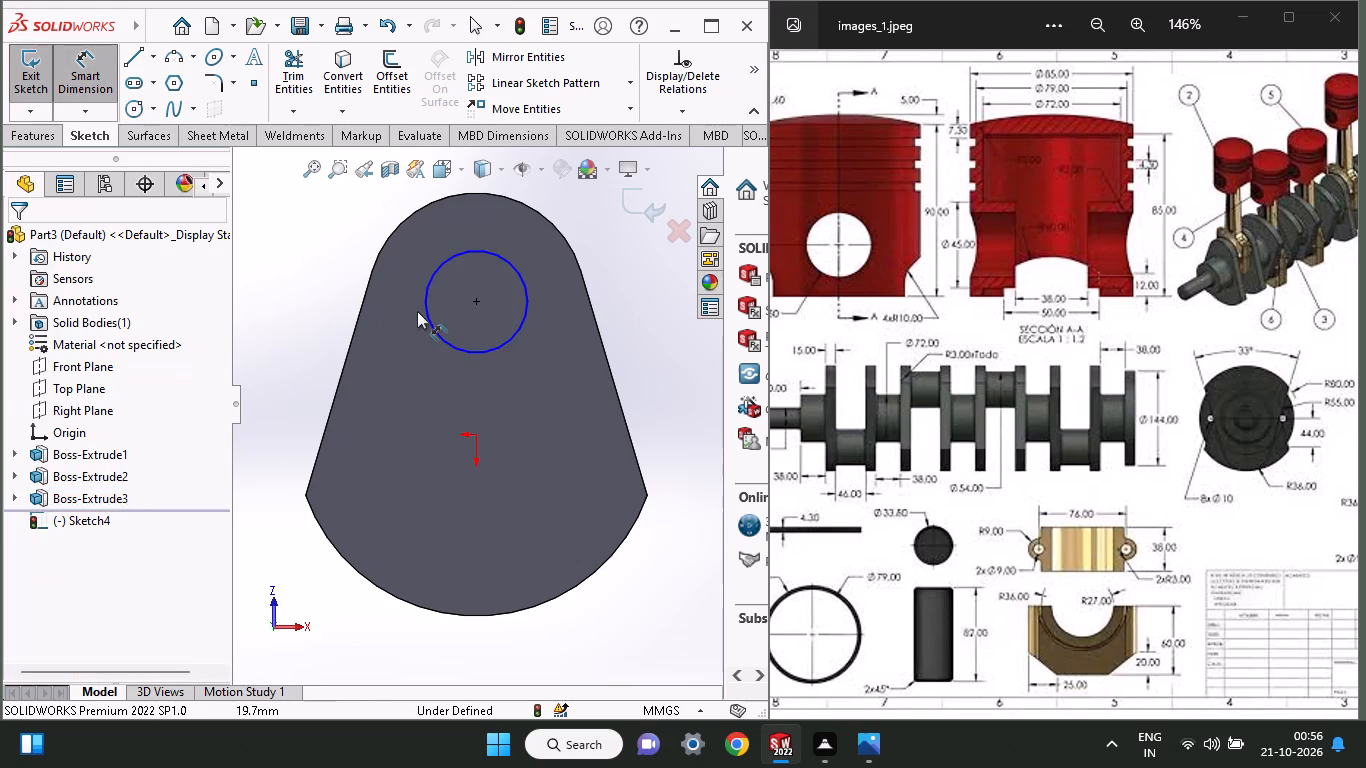
{"action": "left_click", "coordinate": [423, 313]}
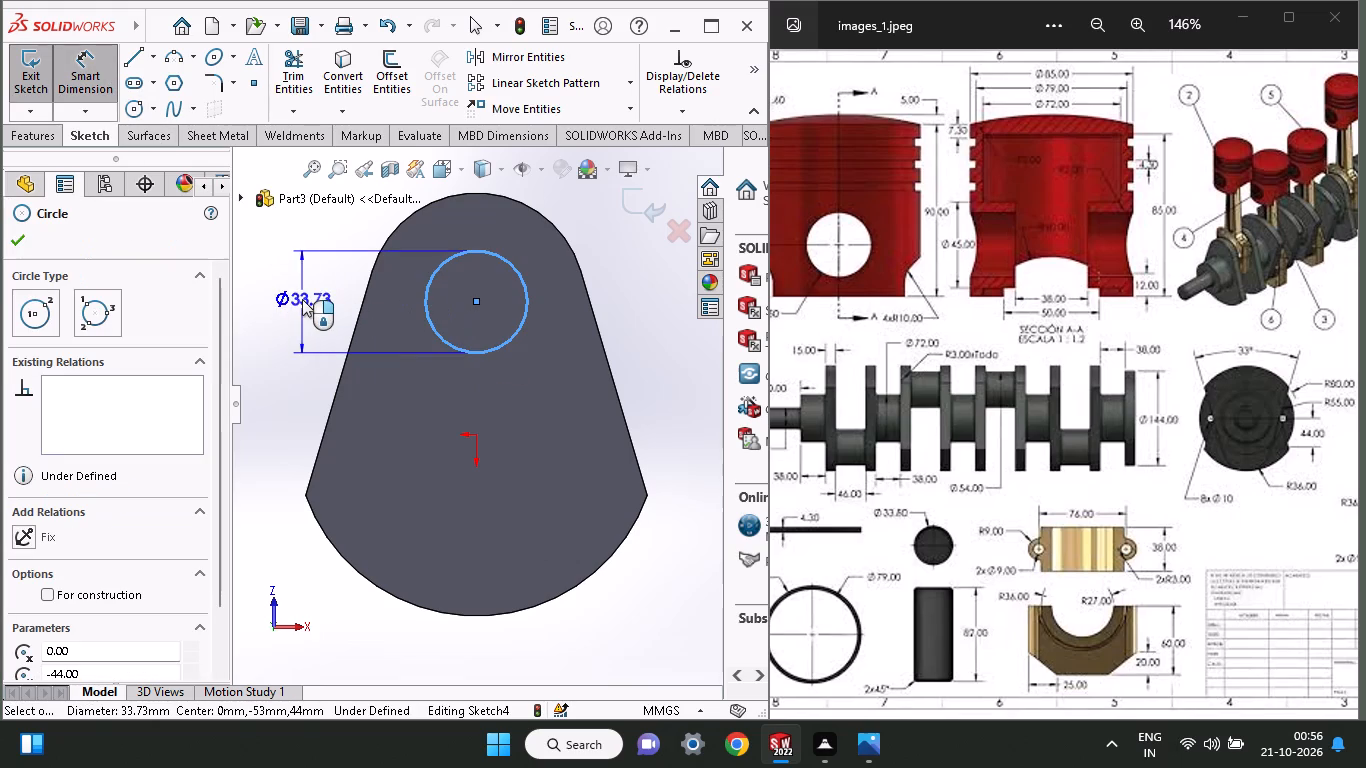
{"action": "left_click", "coordinate": [302, 299]}
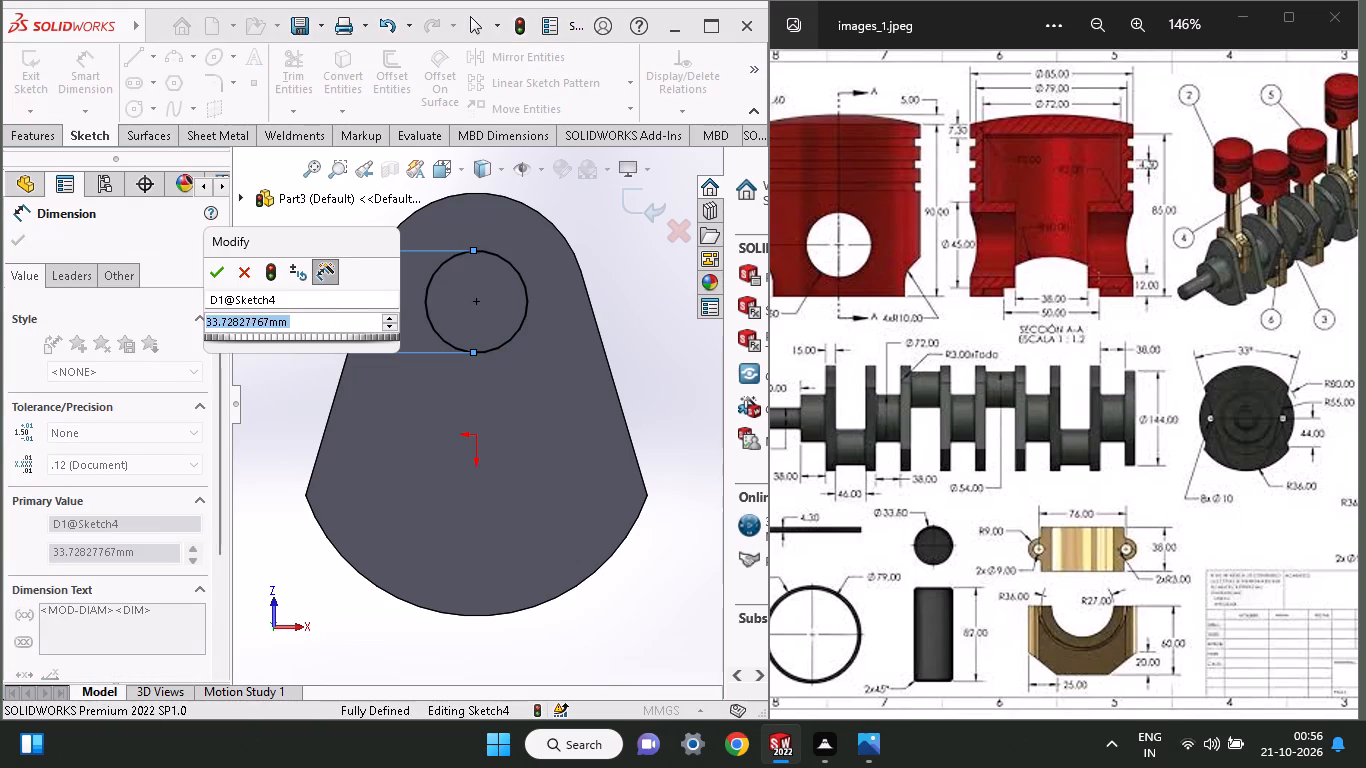
{"action": "type", "text": "54"}
{"action": "key", "text": "Return"}
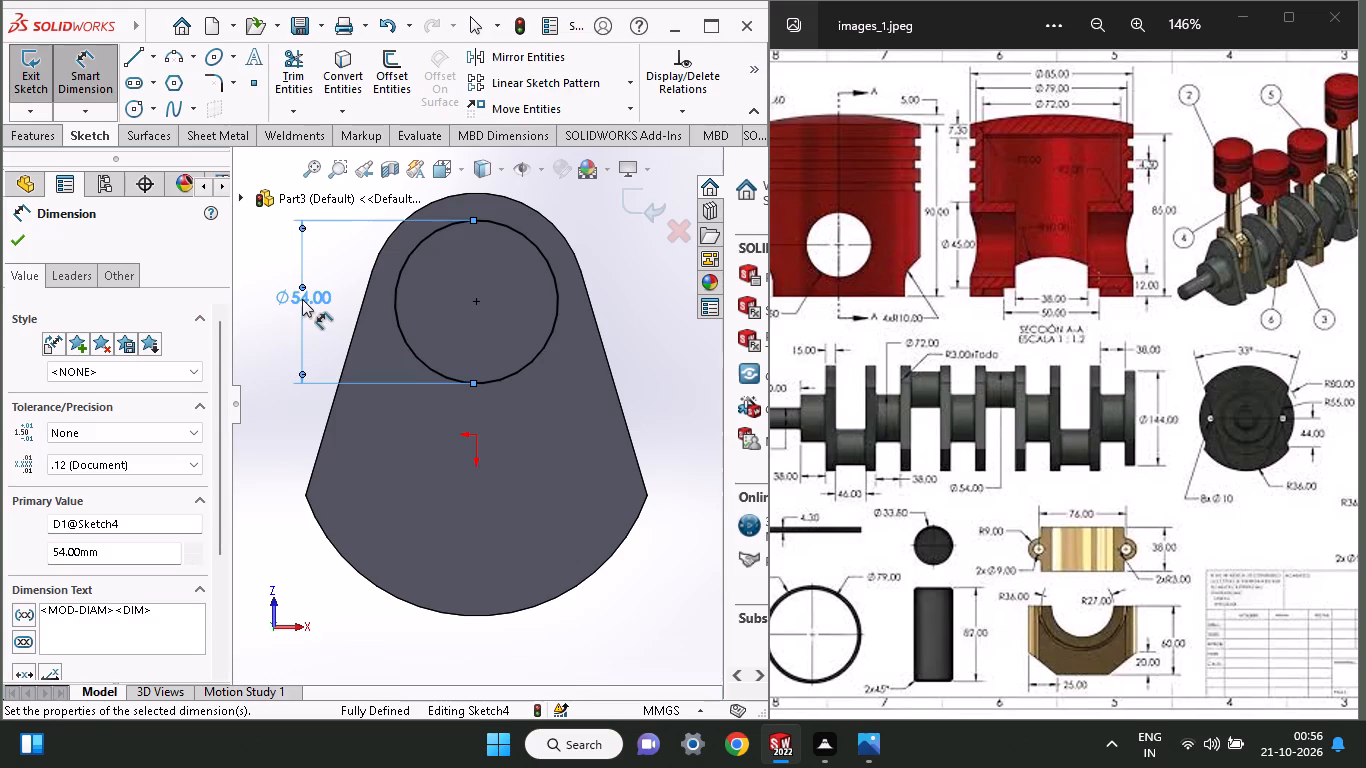
Extrude the 54 mm circle 46 mm blind away from the web, merged with the body, as the crankpin.
{"action": "left_click", "coordinate": [35, 142]}
{"action": "left_click", "coordinate": [56, 96]}
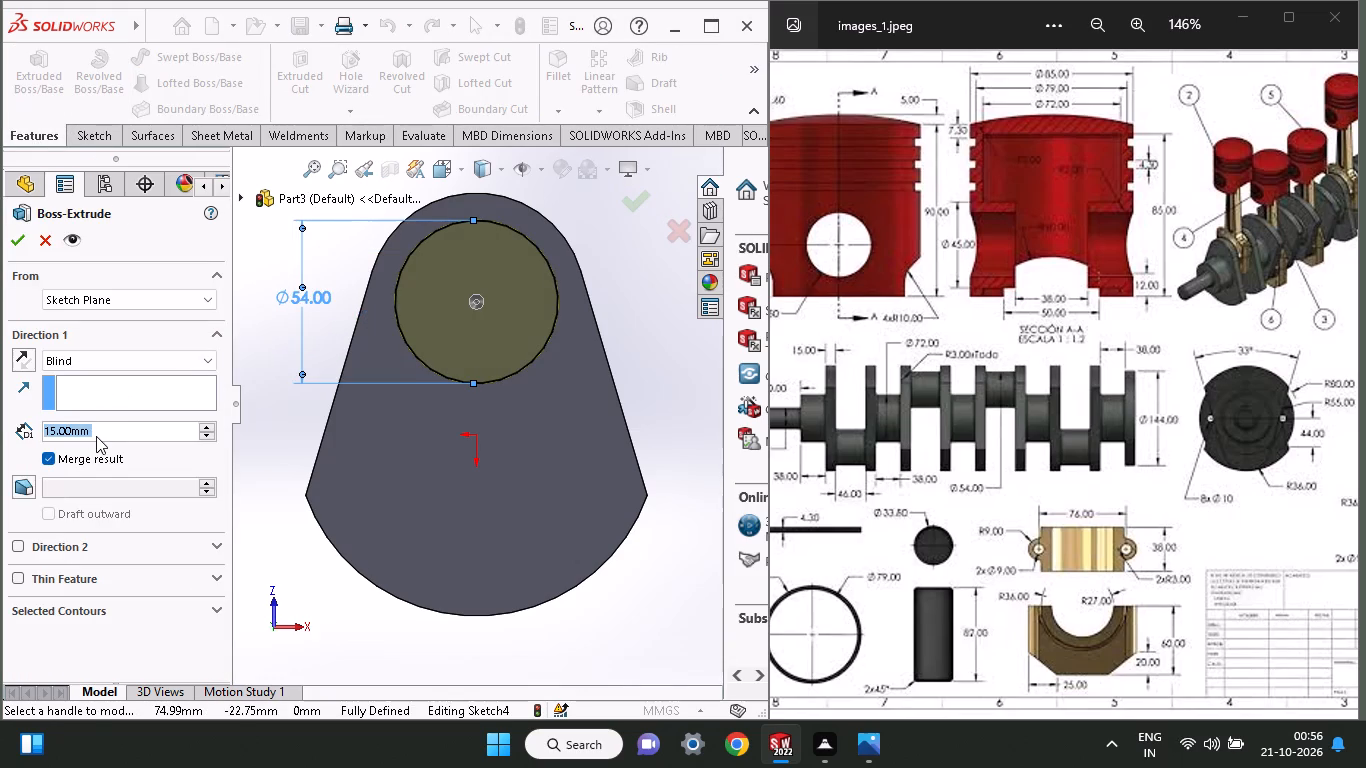
{"action": "left_click_drag", "start_coordinate": [96, 436], "coordinate": [26, 447]}
{"action": "type", "text": "46"}
{"action": "key", "text": "Return"}
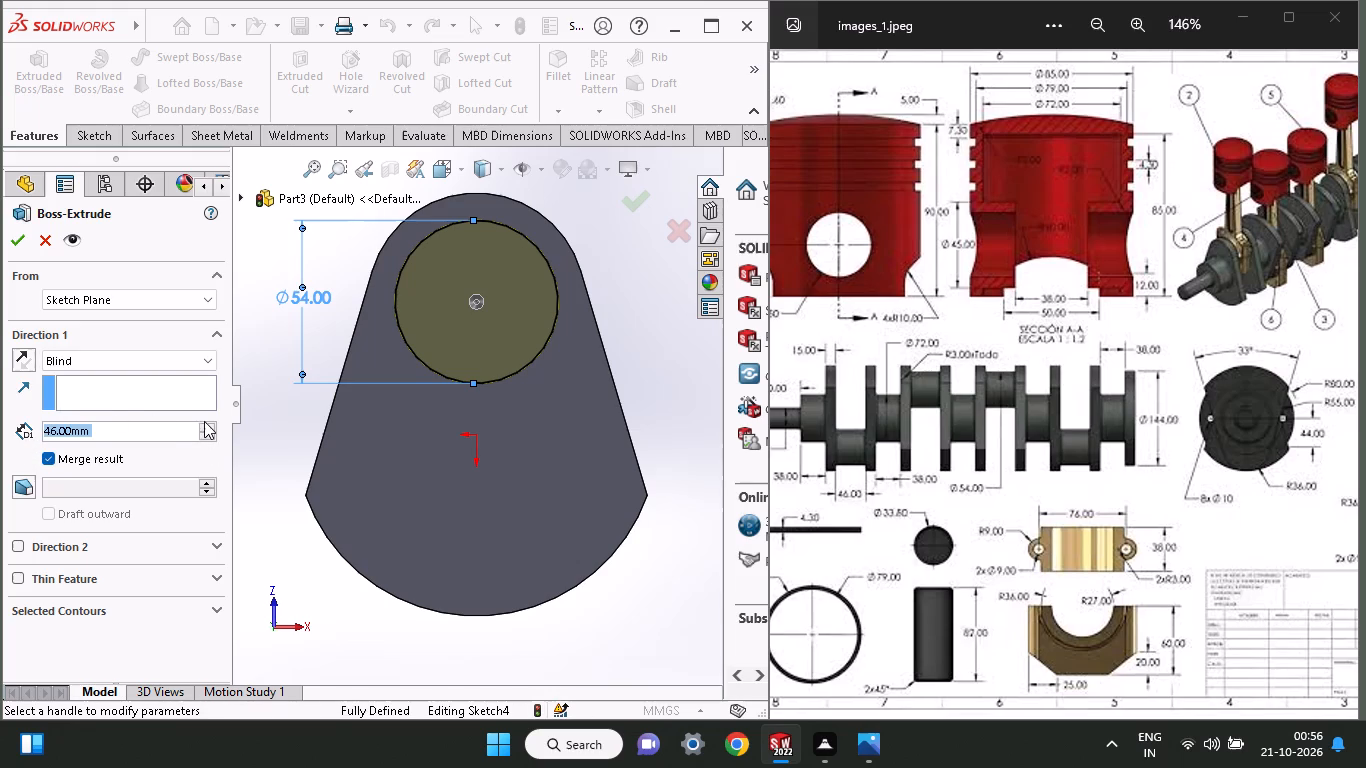
{"action": "middle_click_drag", "start_coordinate": [322, 401], "coordinate": [293, 572]}
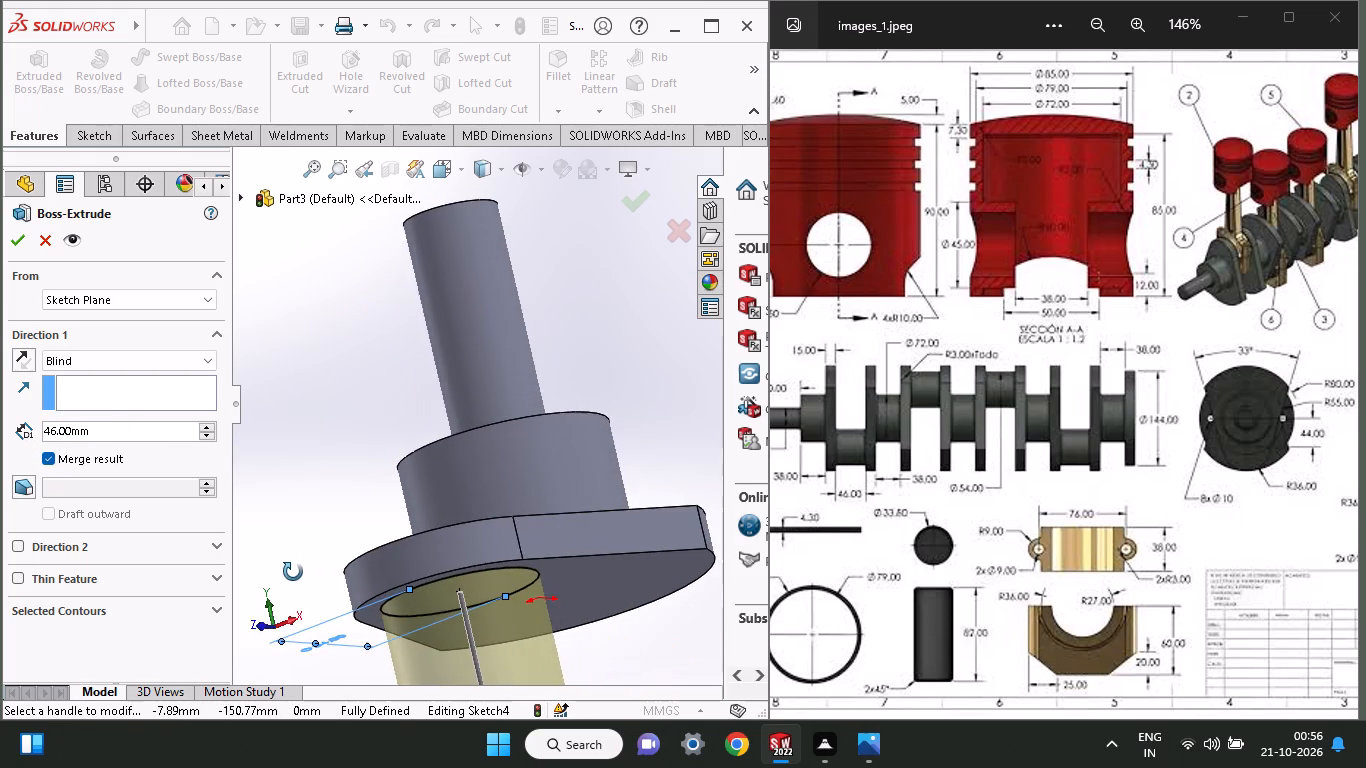
{"action": "middle_click_drag", "start_coordinate": [293, 572], "coordinate": [285, 534]}
{"action": "left_click", "coordinate": [19, 243]}
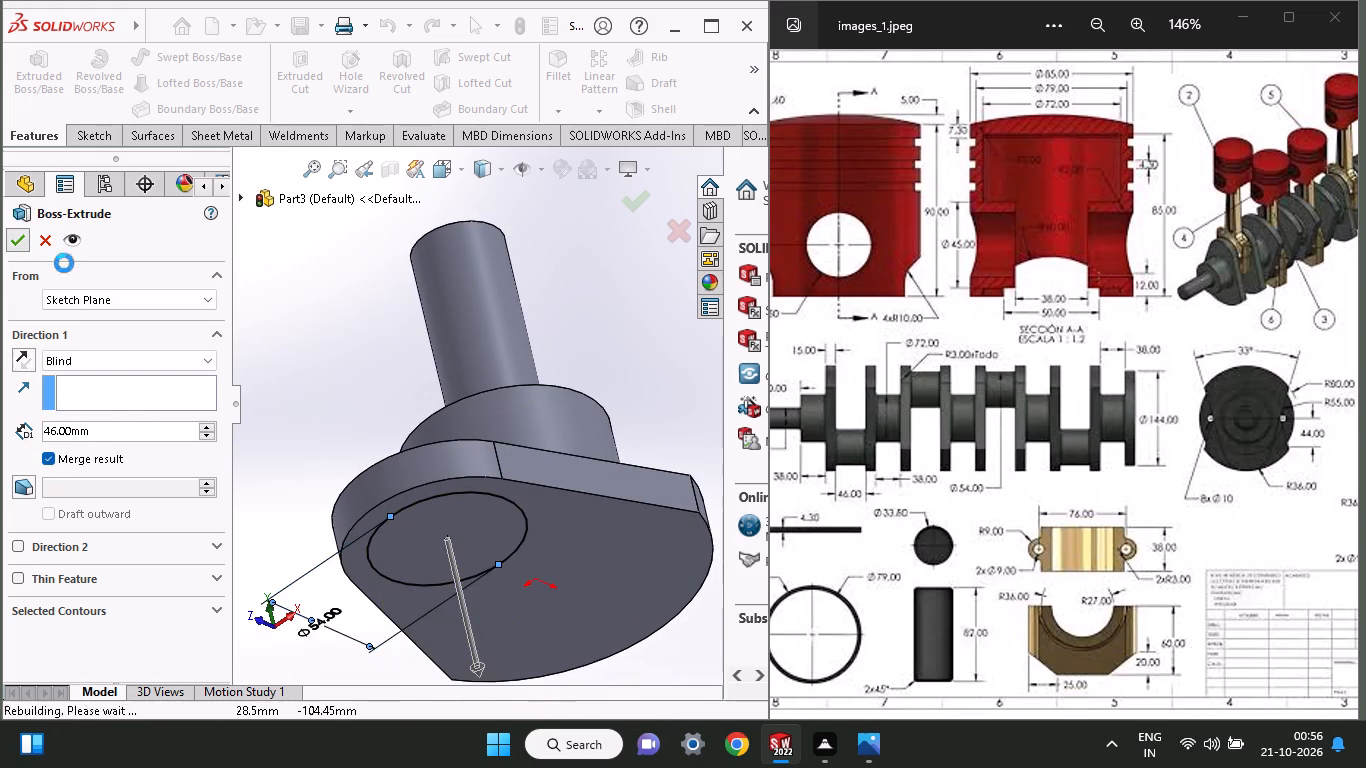
Sketch a circle of about 39 mm radius on the crankpin's end face, centred about 33 mm directly above the origin.
{"action": "middle_click_drag", "start_coordinate": [499, 346], "coordinate": [444, 418]}
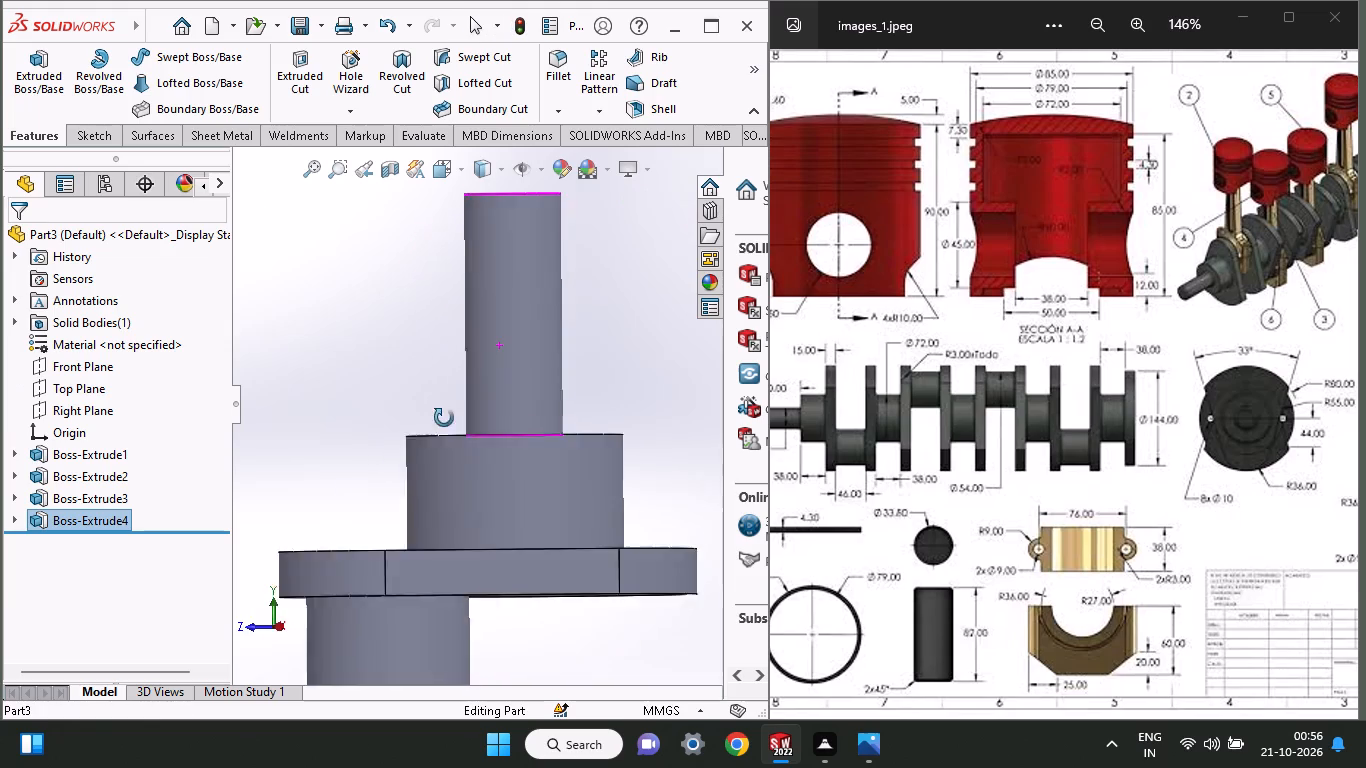
{"action": "middle_click_drag", "start_coordinate": [444, 418], "coordinate": [476, 324]}
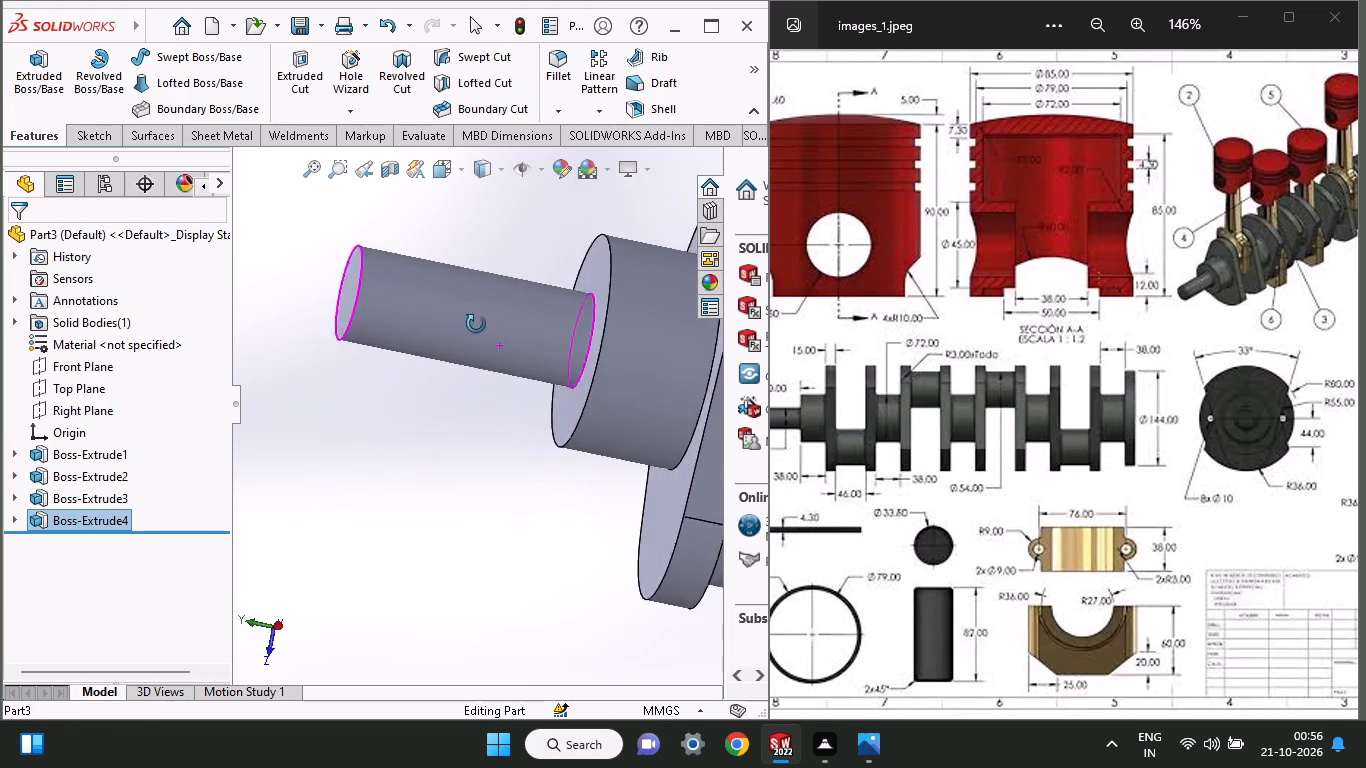
{"action": "middle_click_drag", "start_coordinate": [476, 324], "coordinate": [603, 351]}
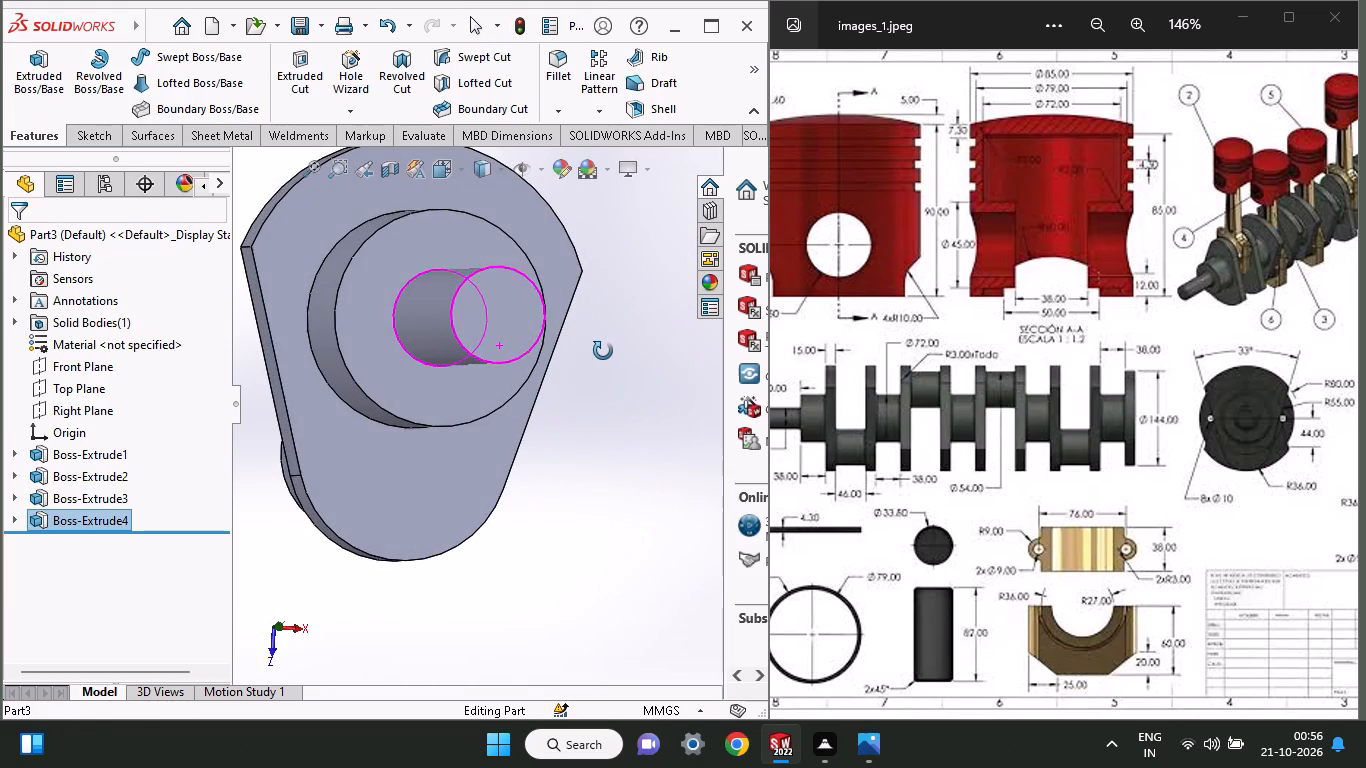
{"action": "middle_click_drag", "start_coordinate": [603, 351], "coordinate": [343, 410]}
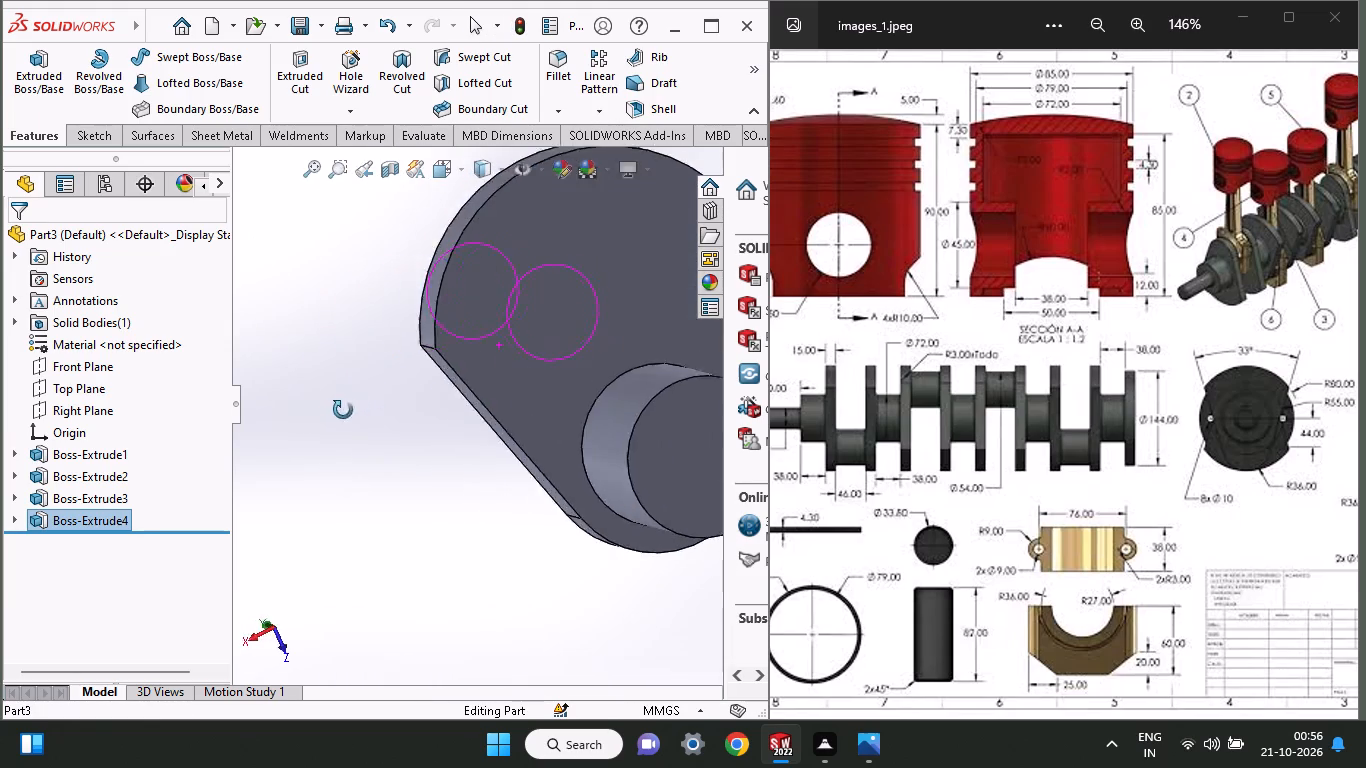
{"action": "middle_click_drag", "start_coordinate": [343, 410], "coordinate": [312, 398]}
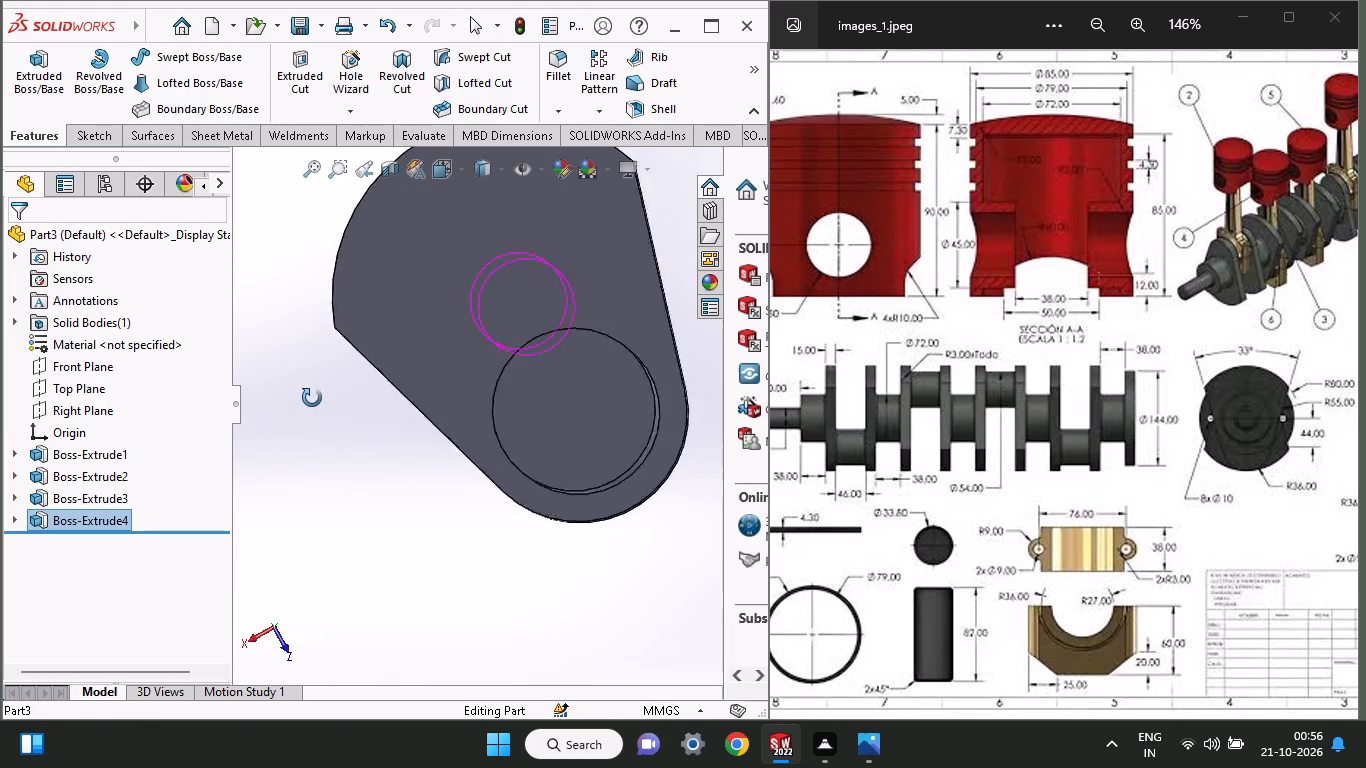
{"action": "middle_click_drag", "start_coordinate": [312, 398], "coordinate": [300, 405]}
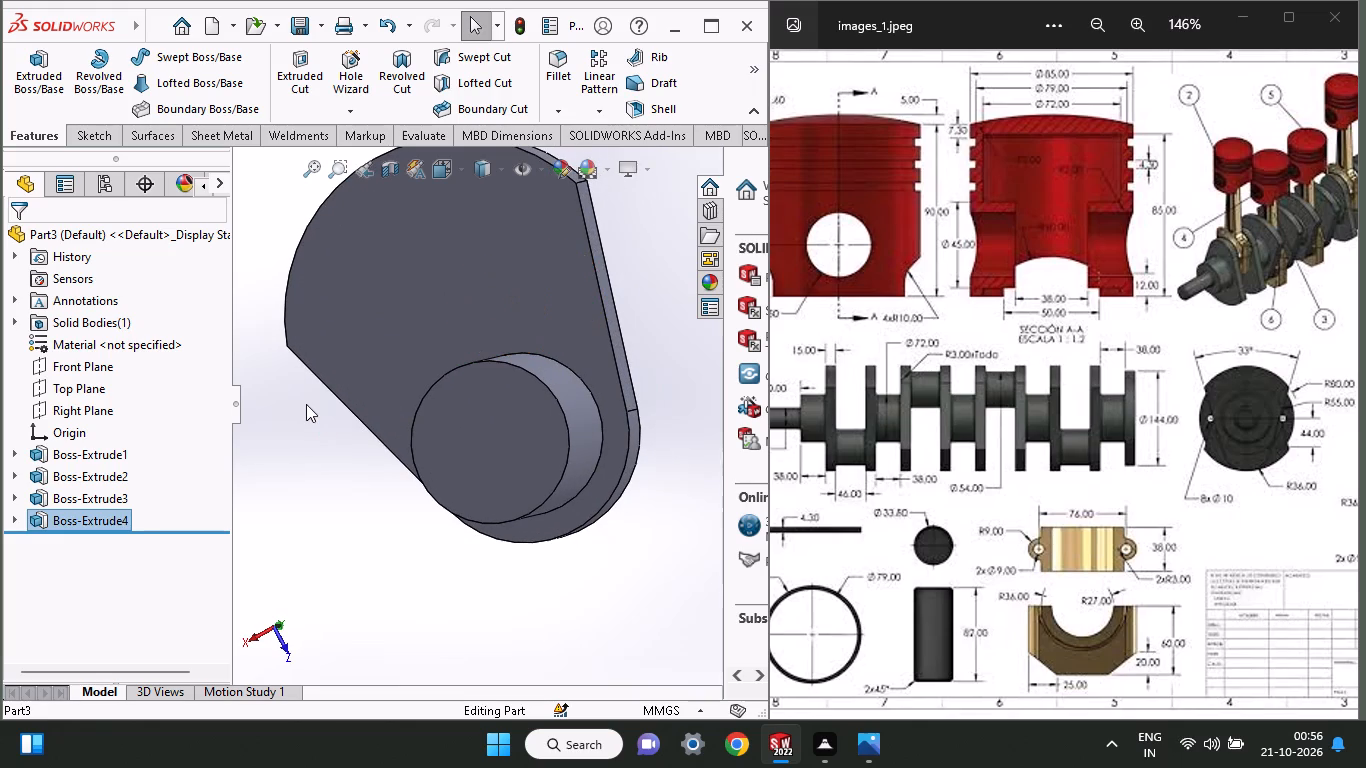
{"action": "left_click", "coordinate": [421, 447]}
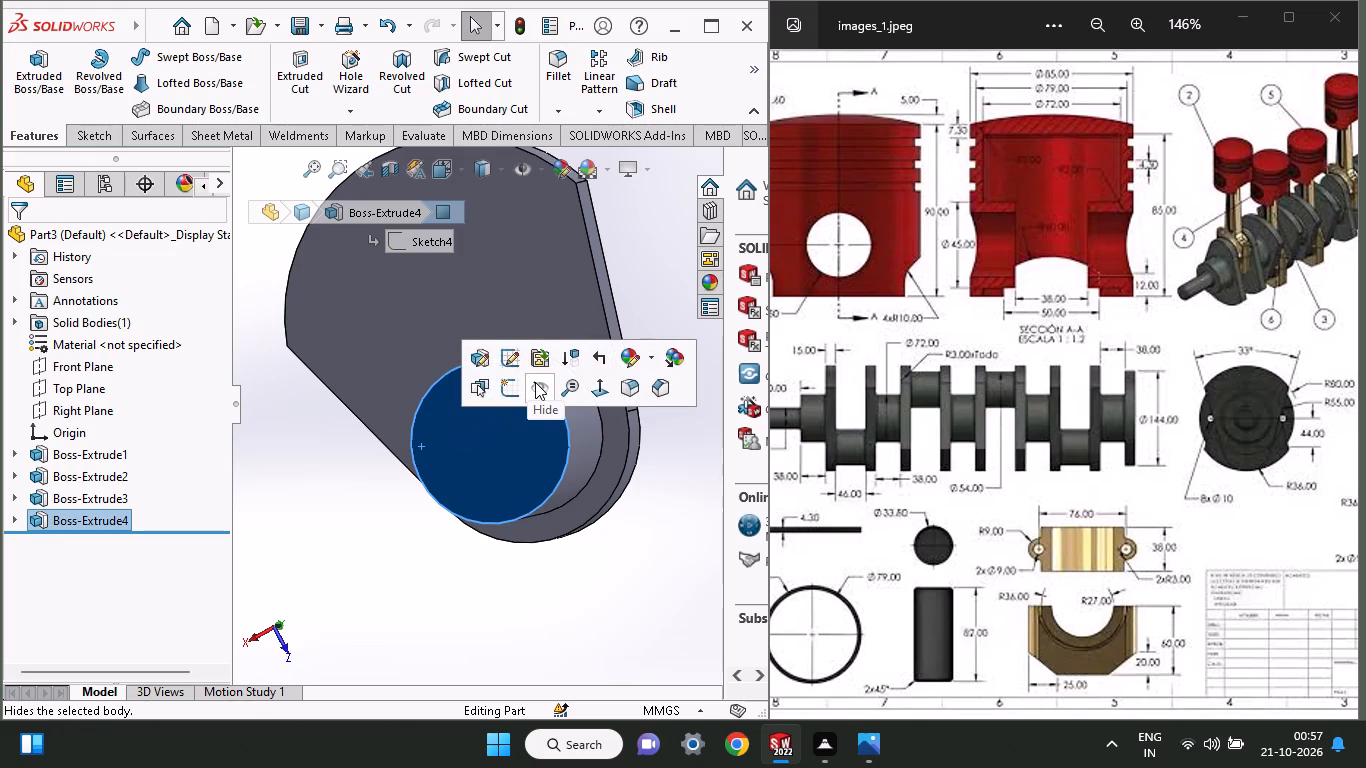
{"action": "left_click", "coordinate": [504, 387]}
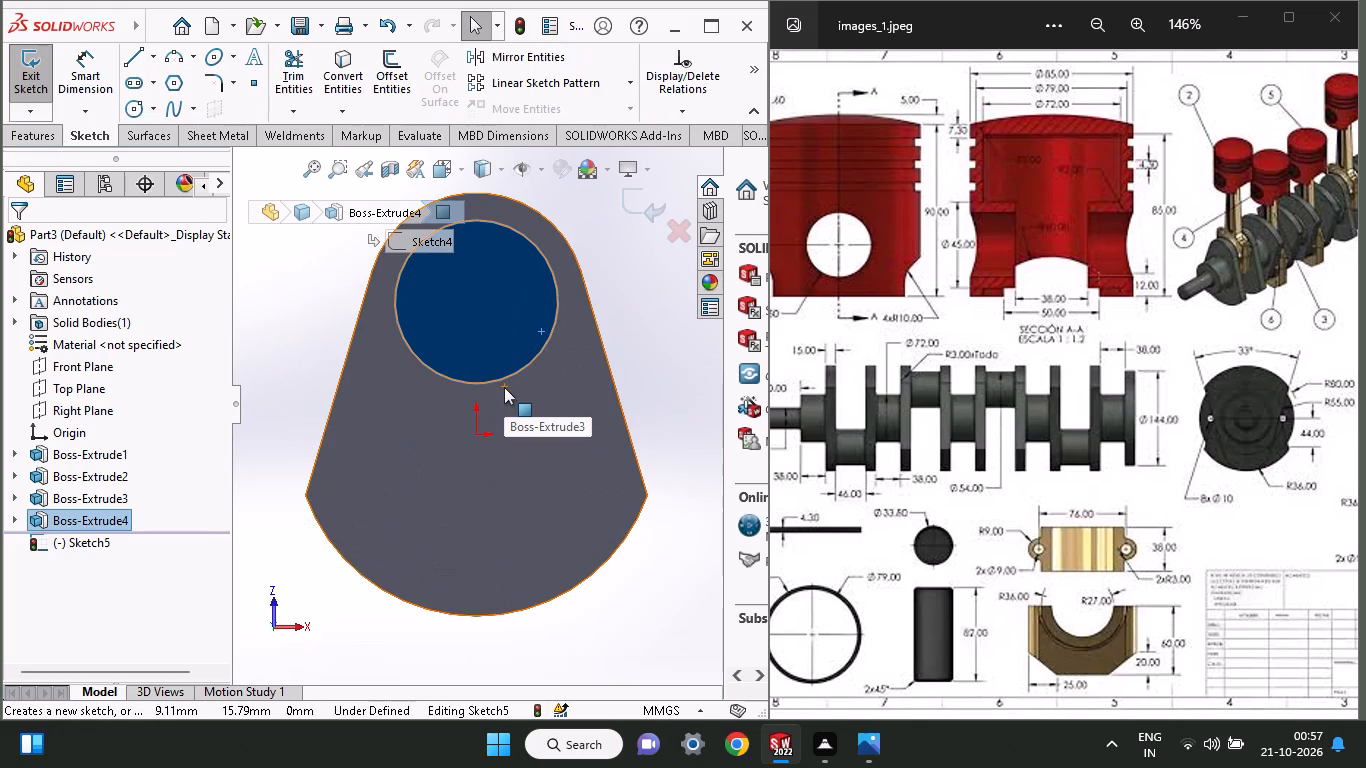
{"action": "scroll", "coordinate": [497, 387], "scroll_direction": "right", "scroll_amount": 7}
{"action": "scroll", "coordinate": [497, 387], "scroll_direction": "up", "scroll_amount": 4, "text": "ctrl"}
{"action": "scroll", "coordinate": [497, 387], "scroll_direction": "down", "scroll_amount": 3, "text": "ctrl"}
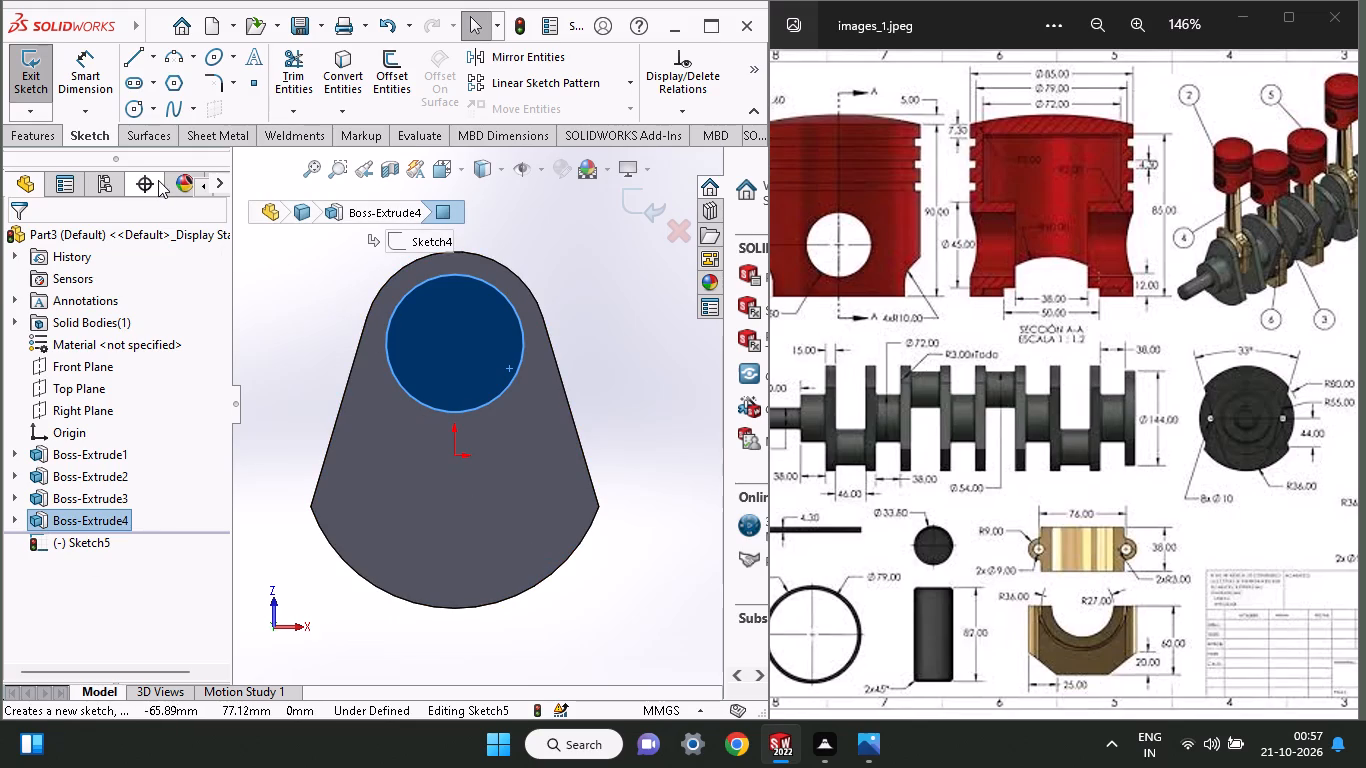
{"action": "left_click", "coordinate": [134, 104]}
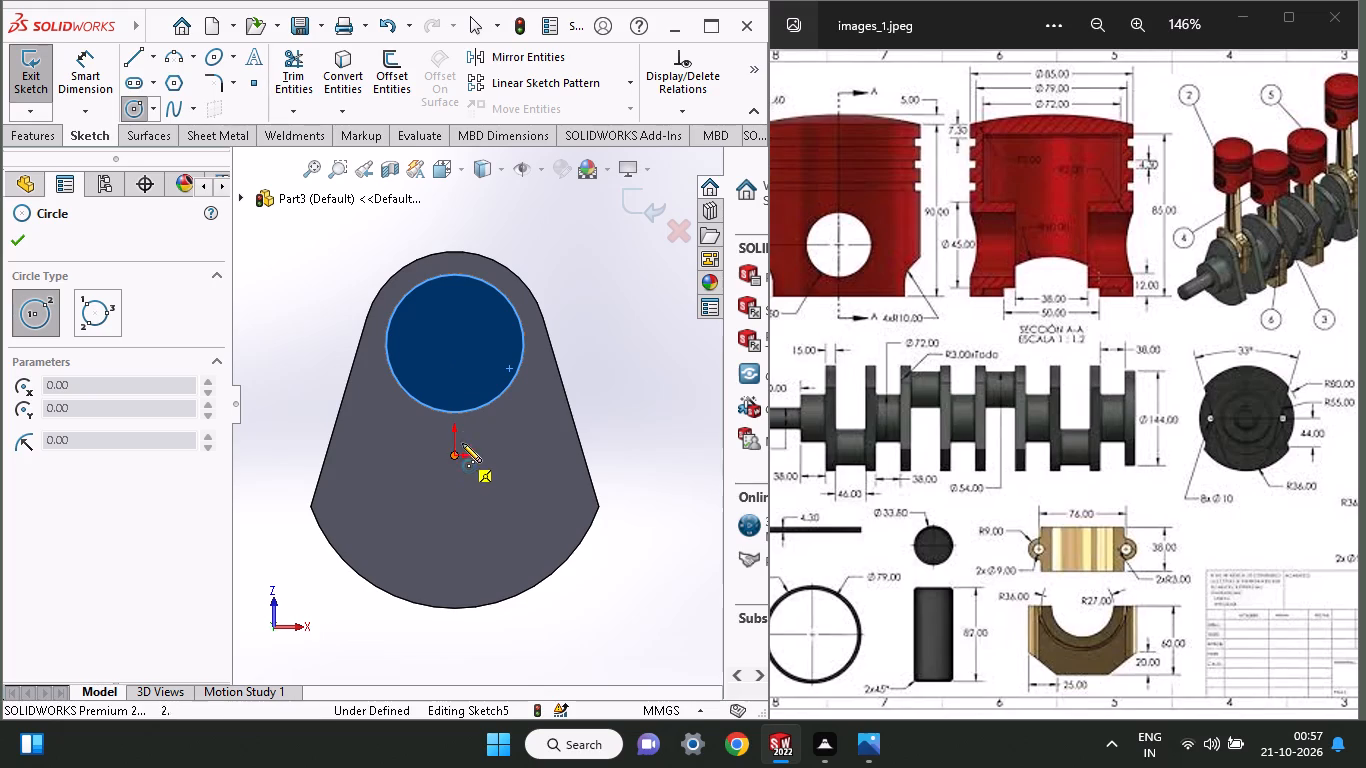
{"action": "left_click", "coordinate": [454, 371]}
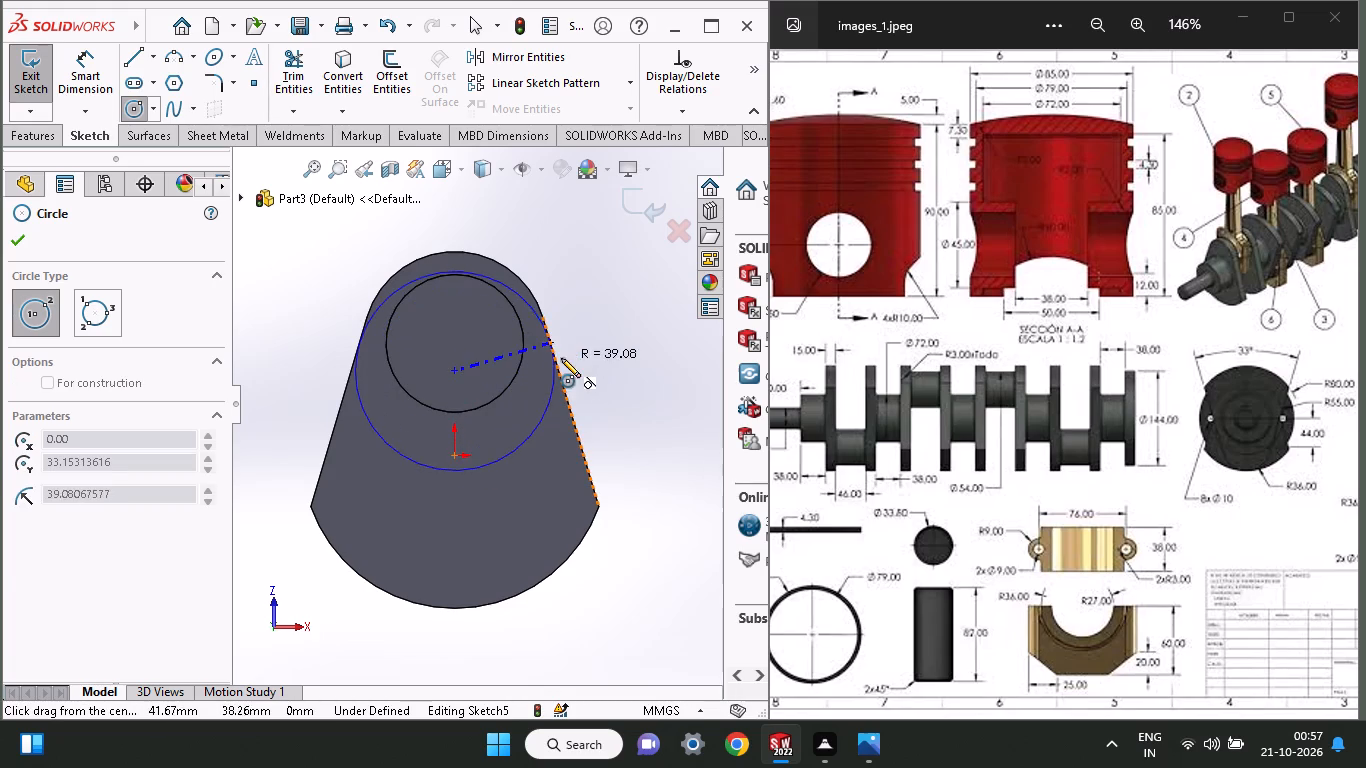
{"action": "left_click", "coordinate": [561, 358]}
Dimension the new circle's diameter as 72 mm.
{"action": "left_click", "coordinate": [92, 88]}
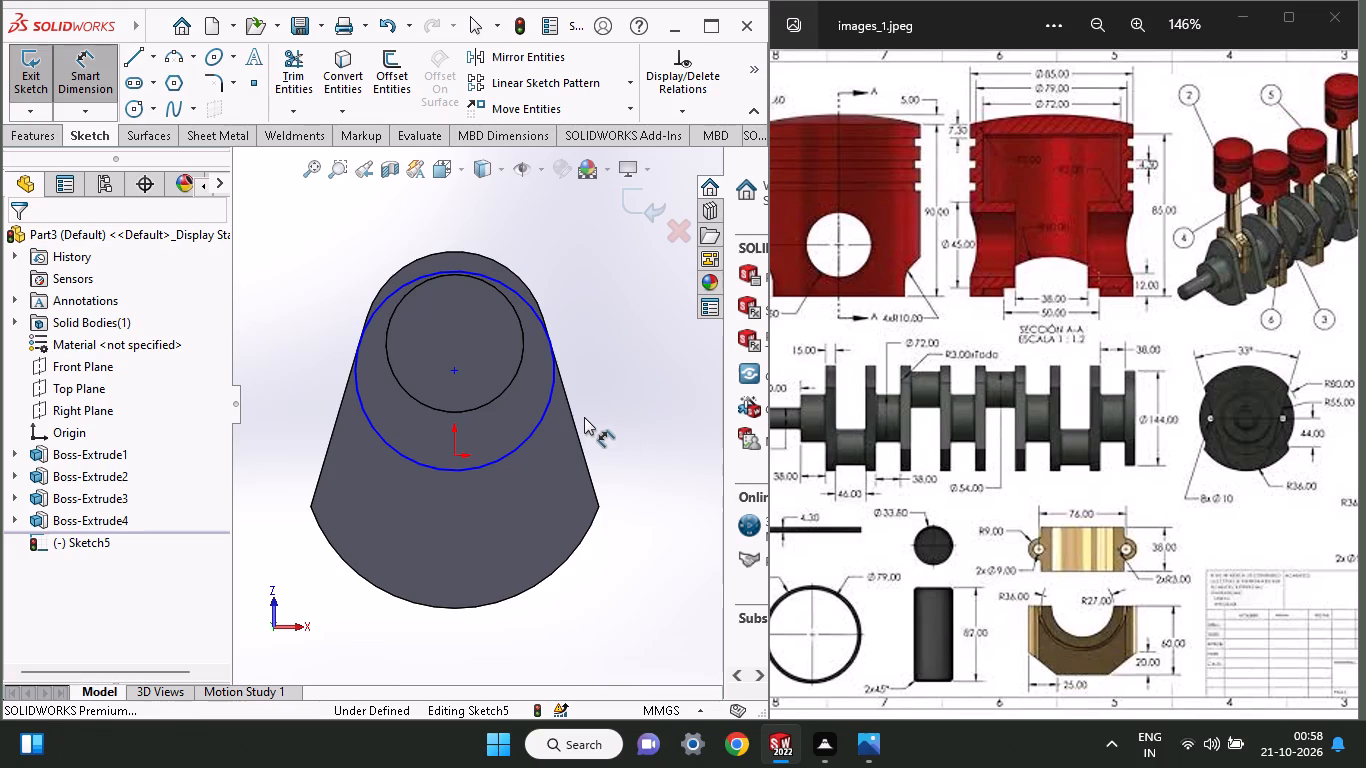
{"action": "left_click", "coordinate": [546, 407]}
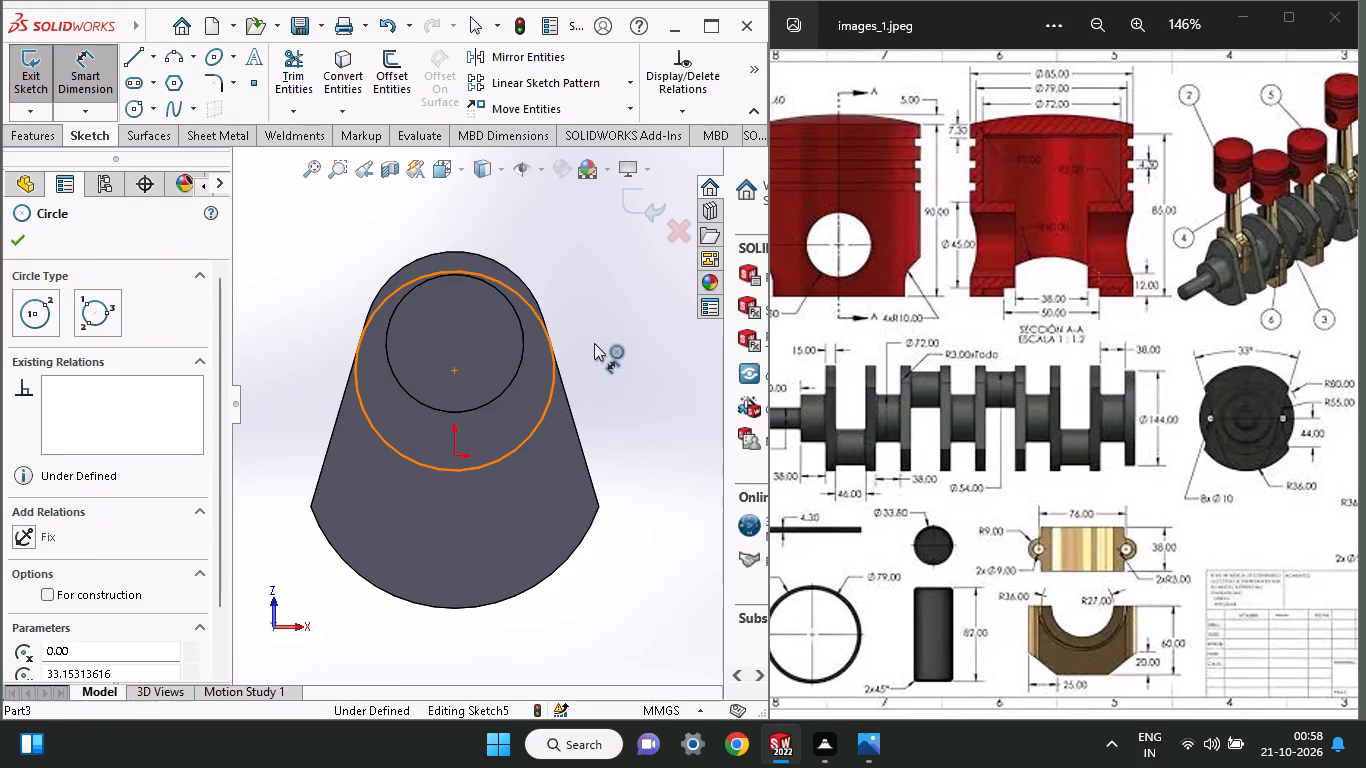
{"action": "left_click", "coordinate": [594, 333]}
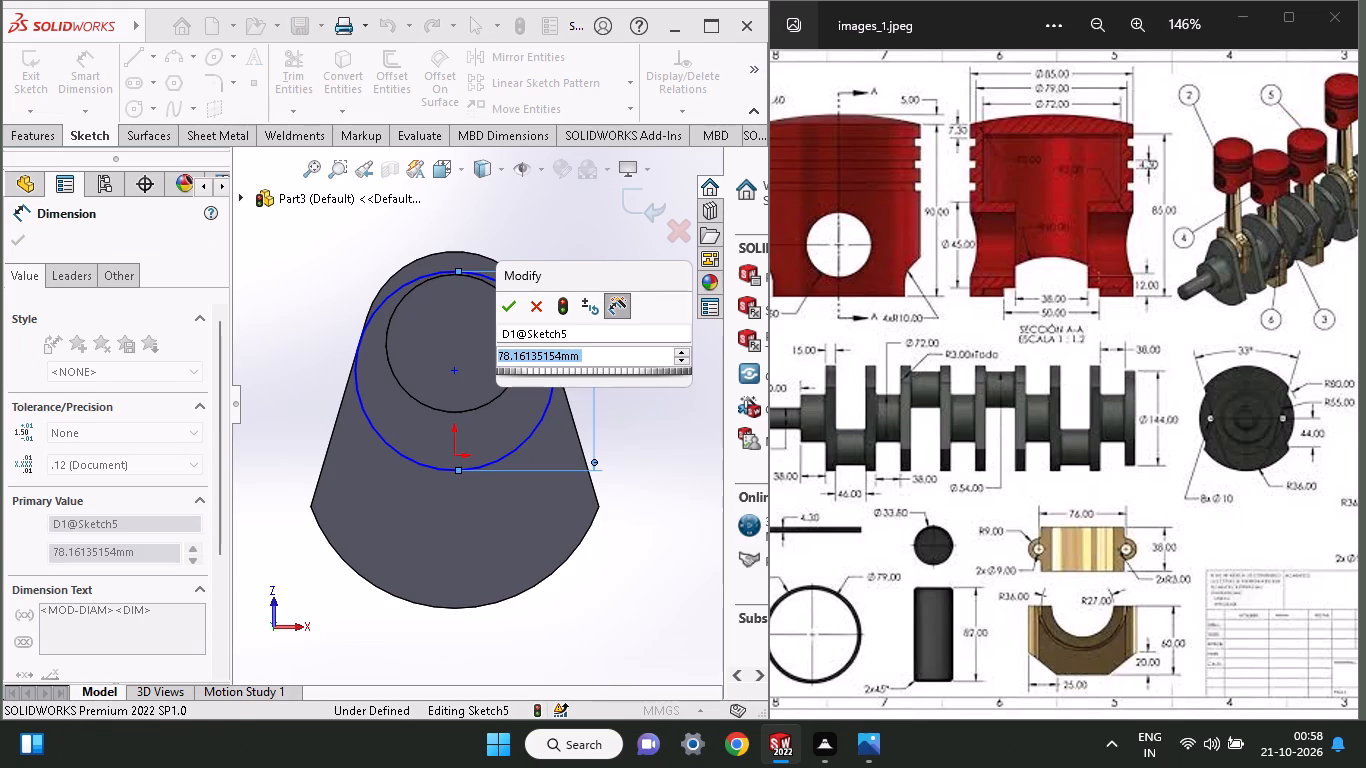
{"action": "type", "text": "36"}
{"action": "key", "text": "shift+plus"}
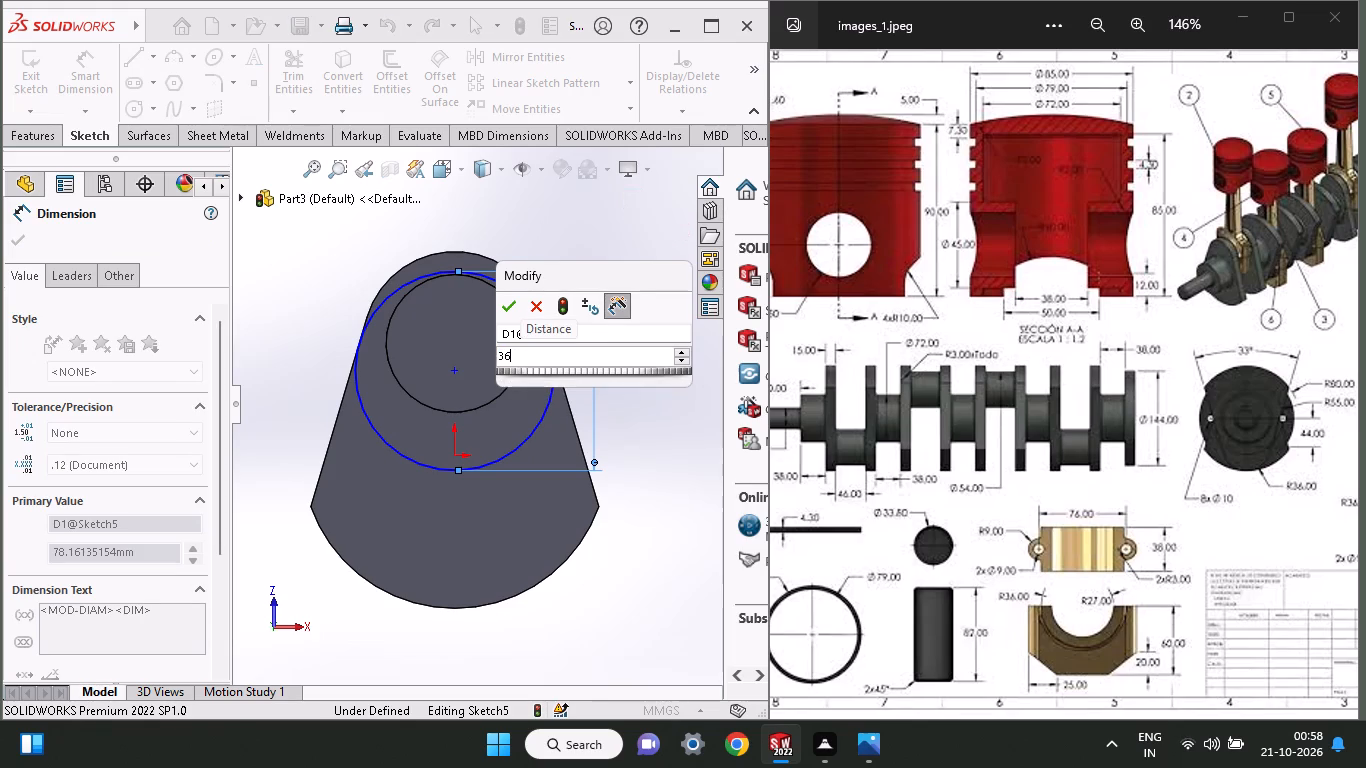
{"action": "type", "text": "36"}
{"action": "key", "text": "Return"}
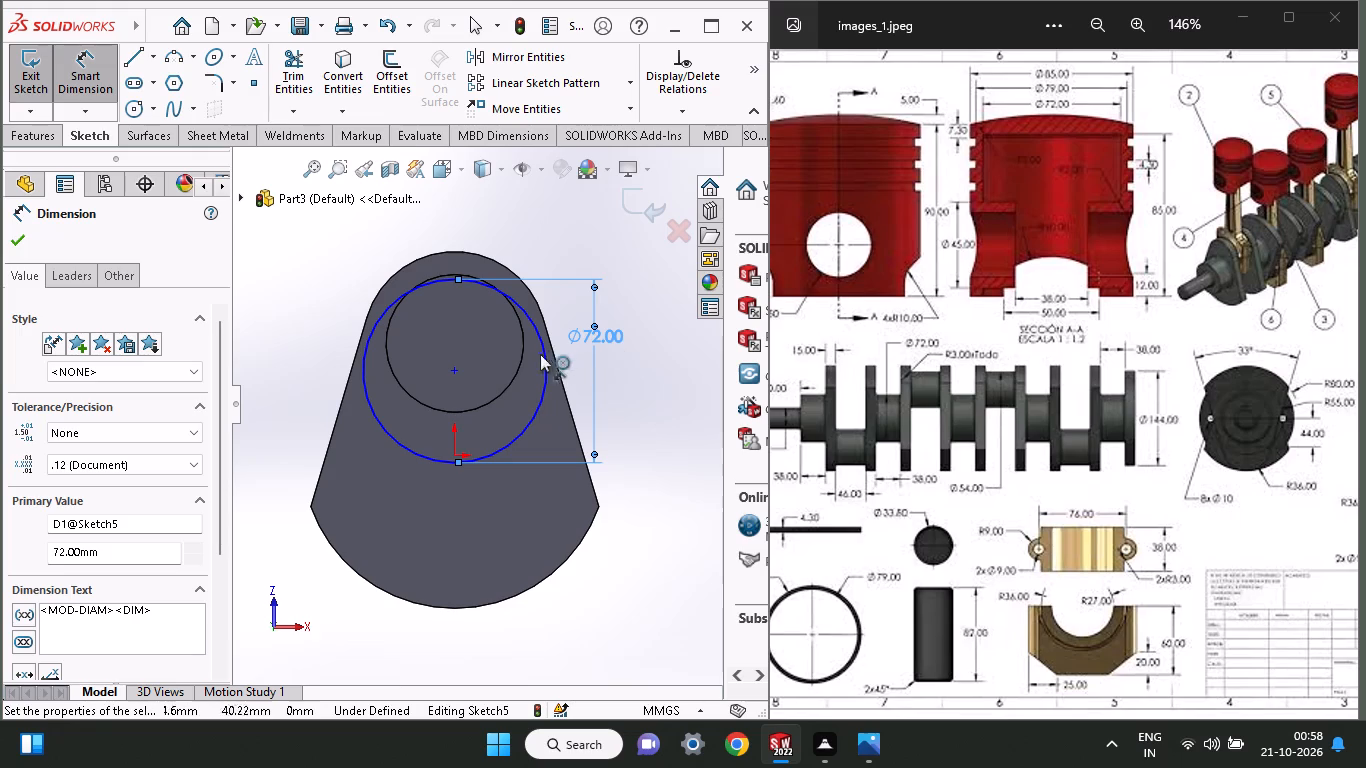
Dimension the 72 mm circle's centre at 44 mm vertically from the origin.
{"action": "left_click", "coordinate": [457, 456]}
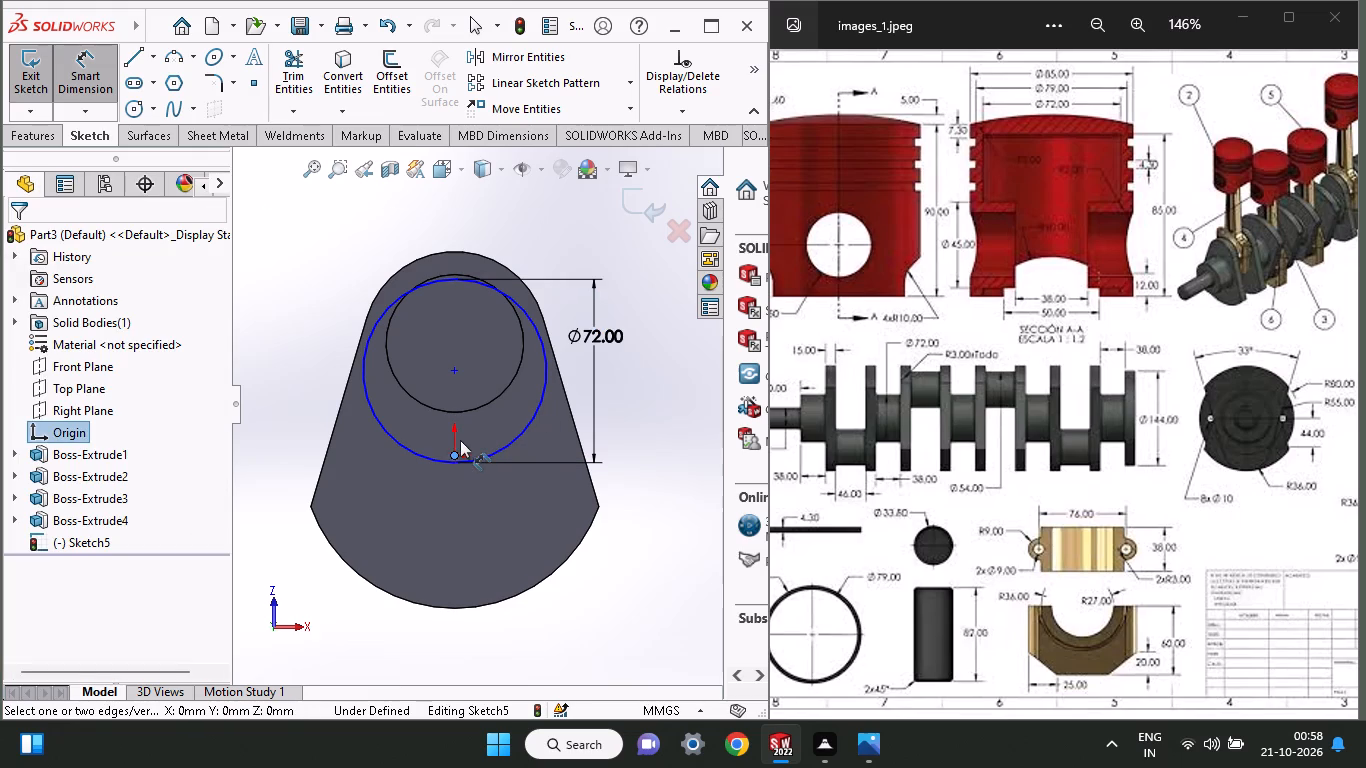
{"action": "left_click", "coordinate": [451, 371]}
{"action": "left_click", "coordinate": [657, 394]}
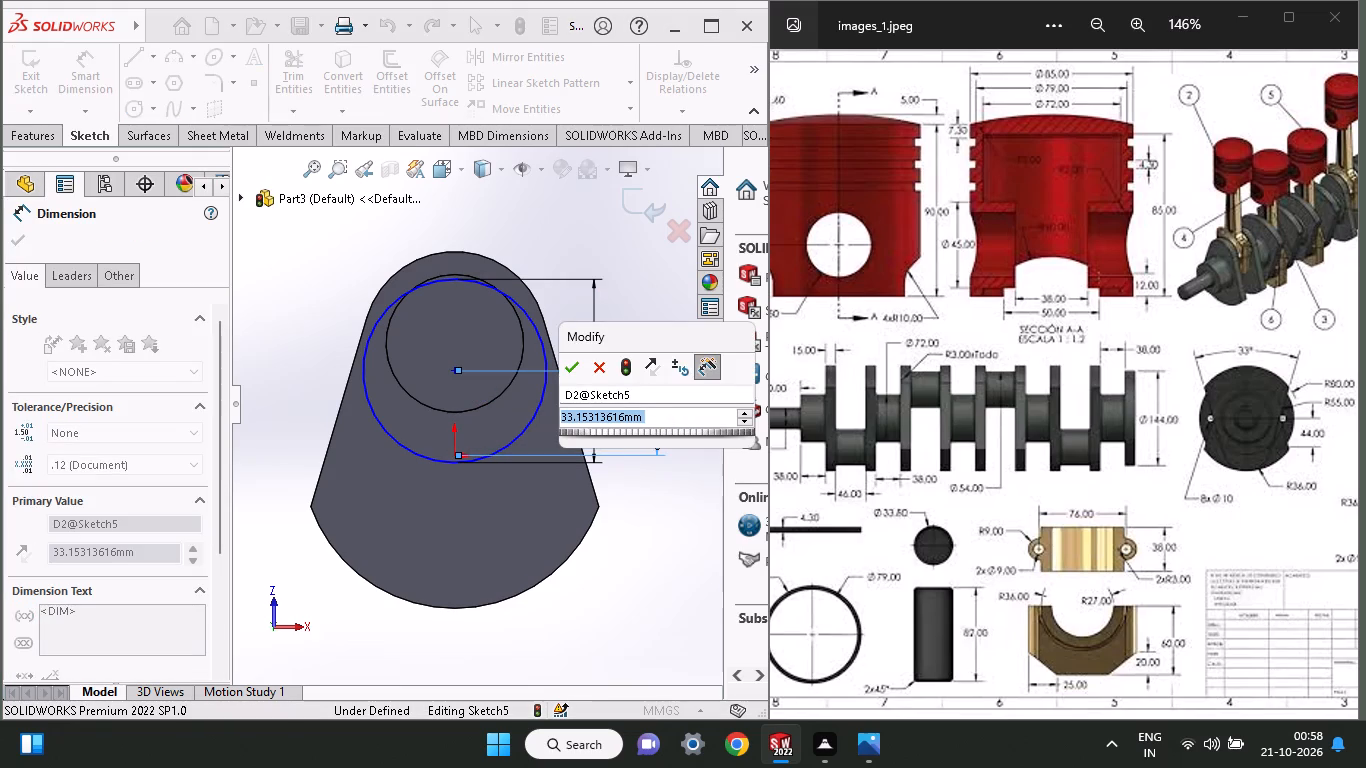
{"action": "type", "text": "44"}
{"action": "key", "text": "Return"}
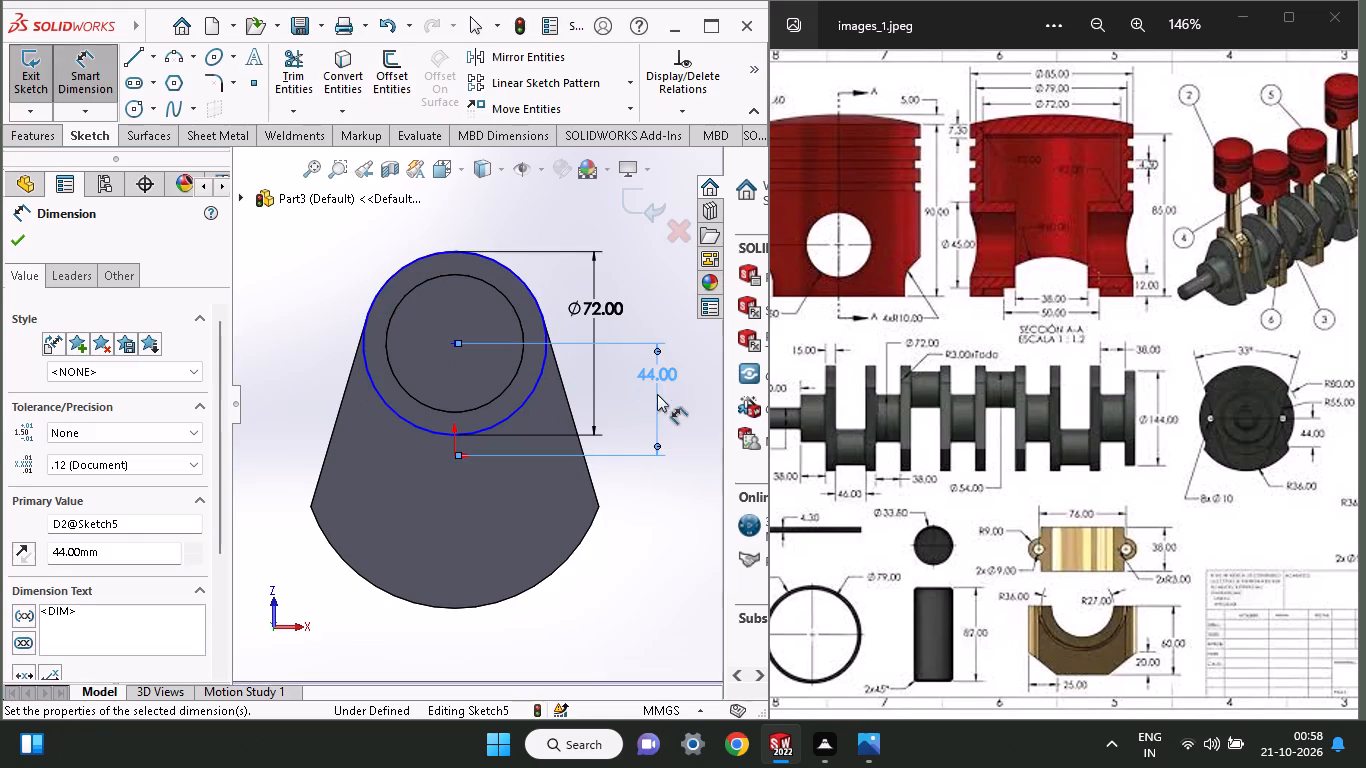
{"action": "left_click", "coordinate": [9, 237]}
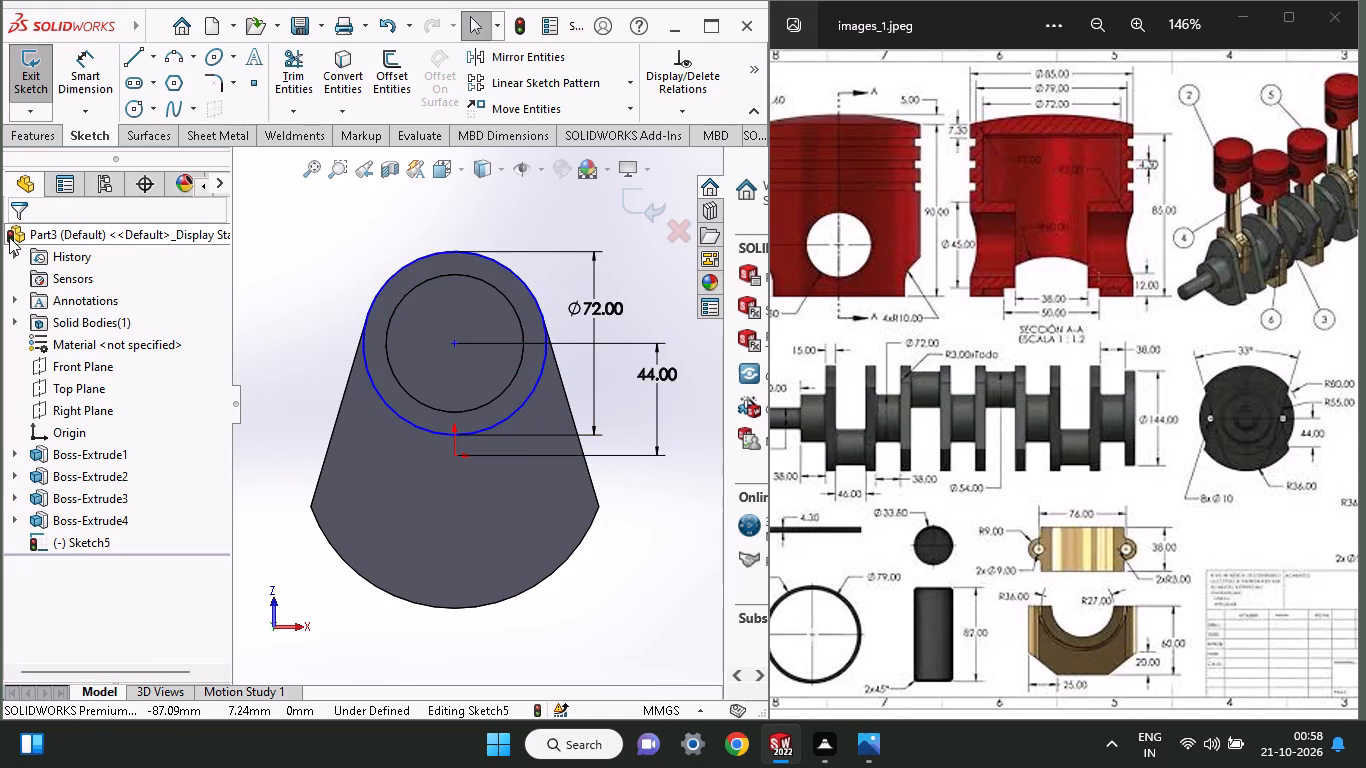
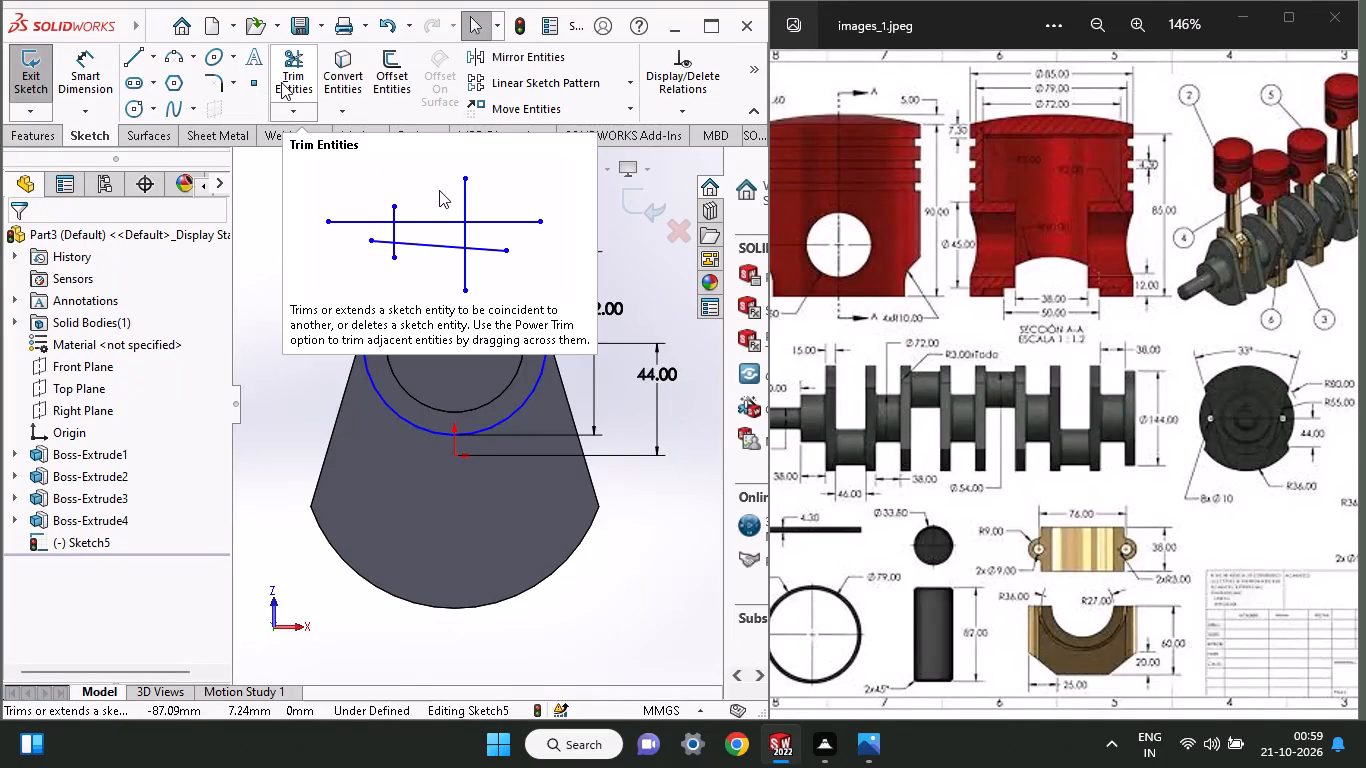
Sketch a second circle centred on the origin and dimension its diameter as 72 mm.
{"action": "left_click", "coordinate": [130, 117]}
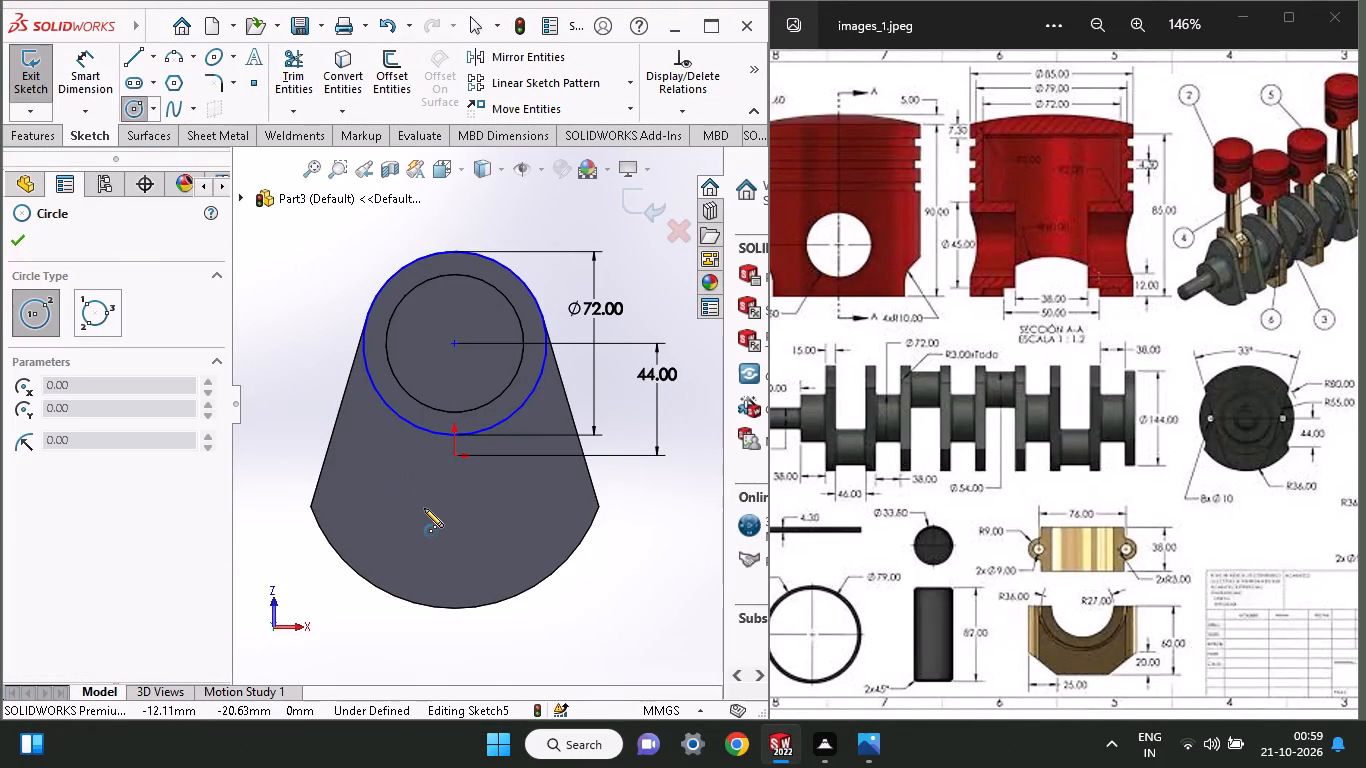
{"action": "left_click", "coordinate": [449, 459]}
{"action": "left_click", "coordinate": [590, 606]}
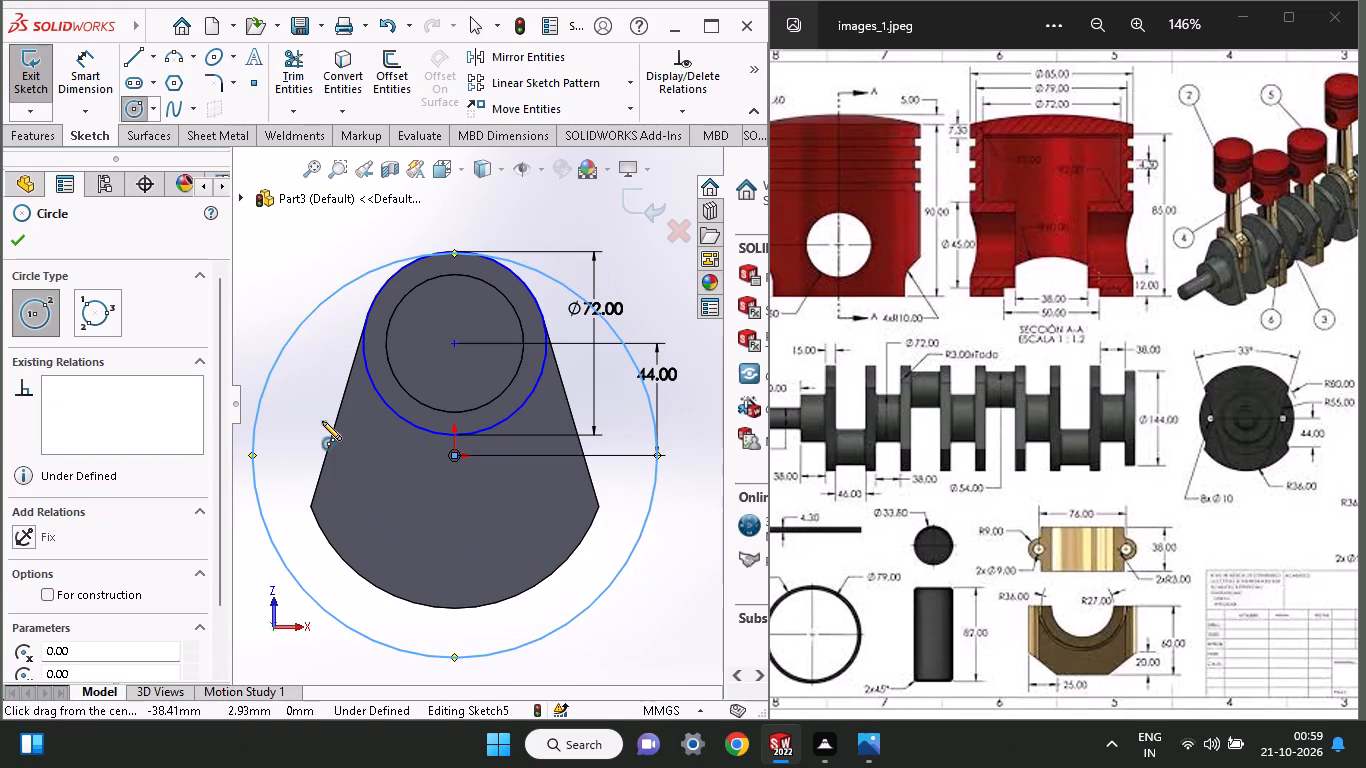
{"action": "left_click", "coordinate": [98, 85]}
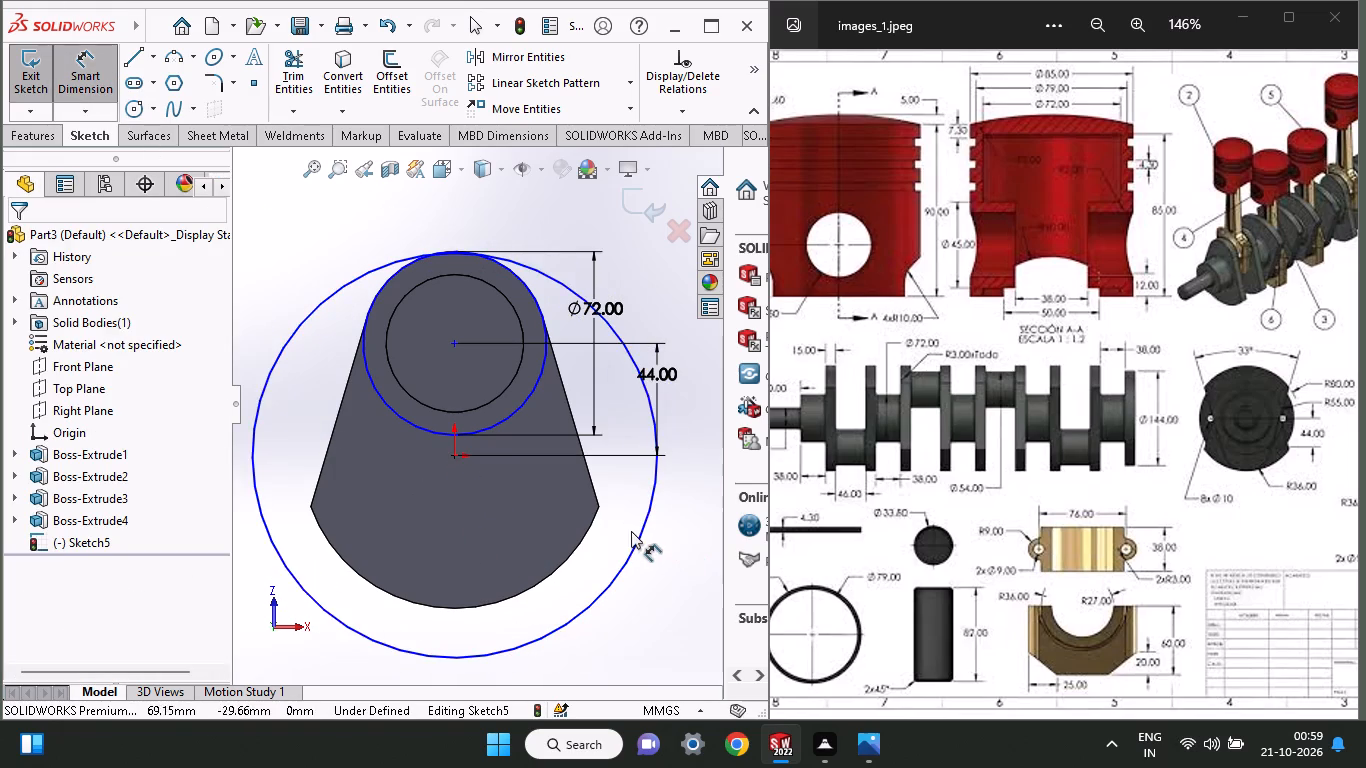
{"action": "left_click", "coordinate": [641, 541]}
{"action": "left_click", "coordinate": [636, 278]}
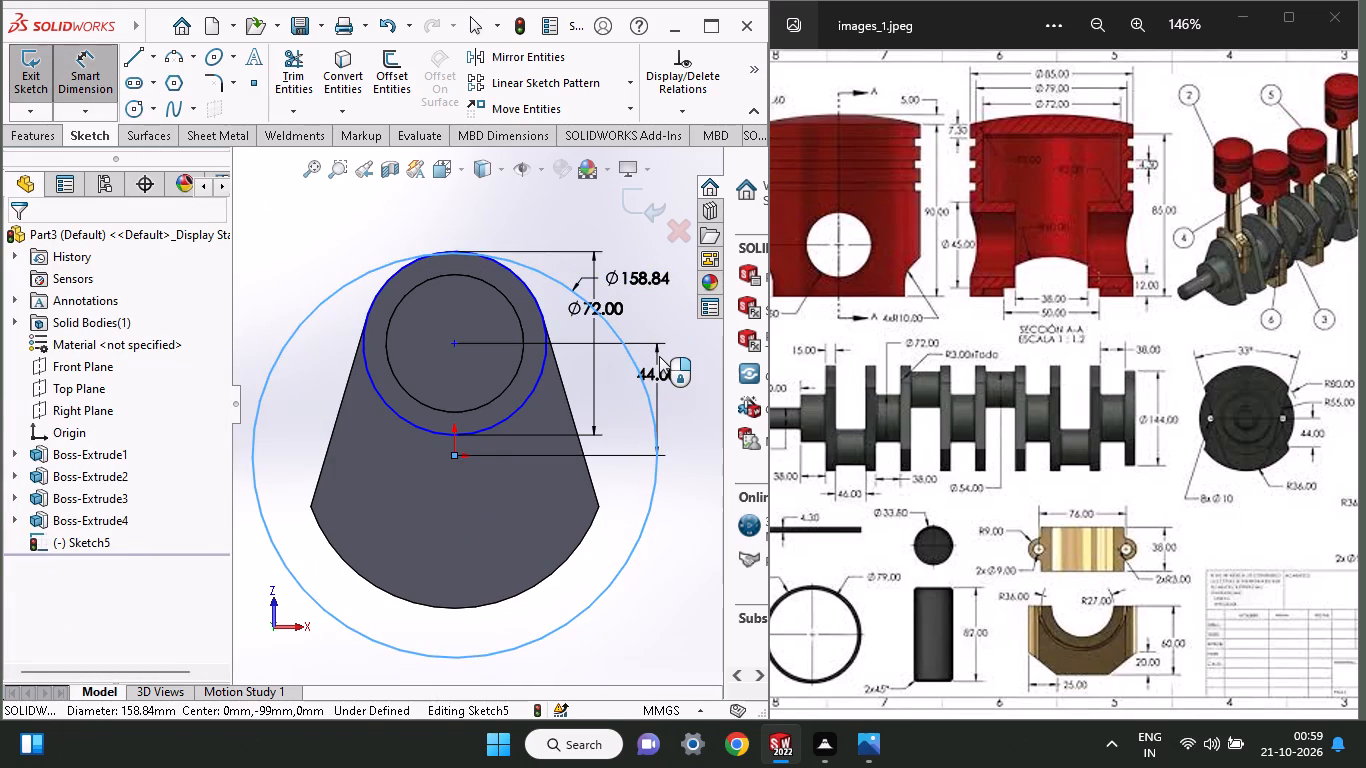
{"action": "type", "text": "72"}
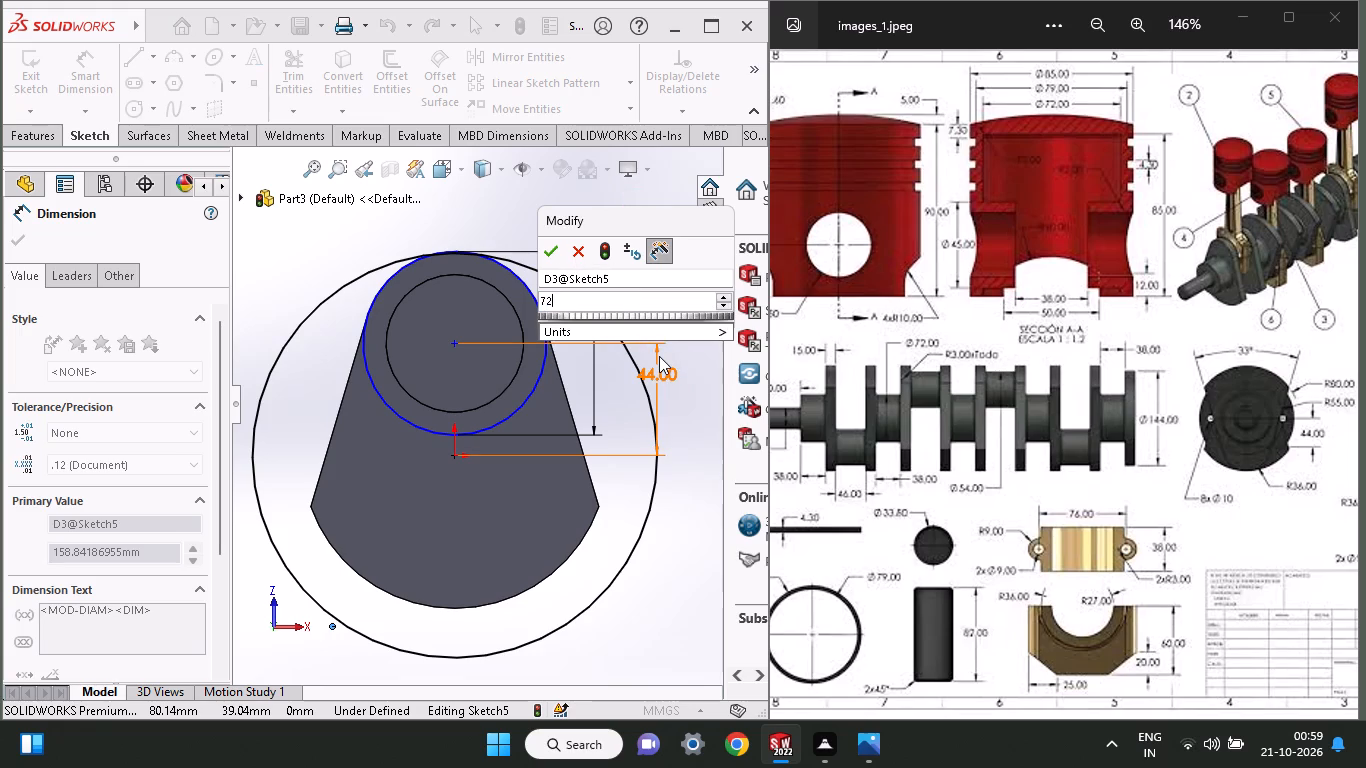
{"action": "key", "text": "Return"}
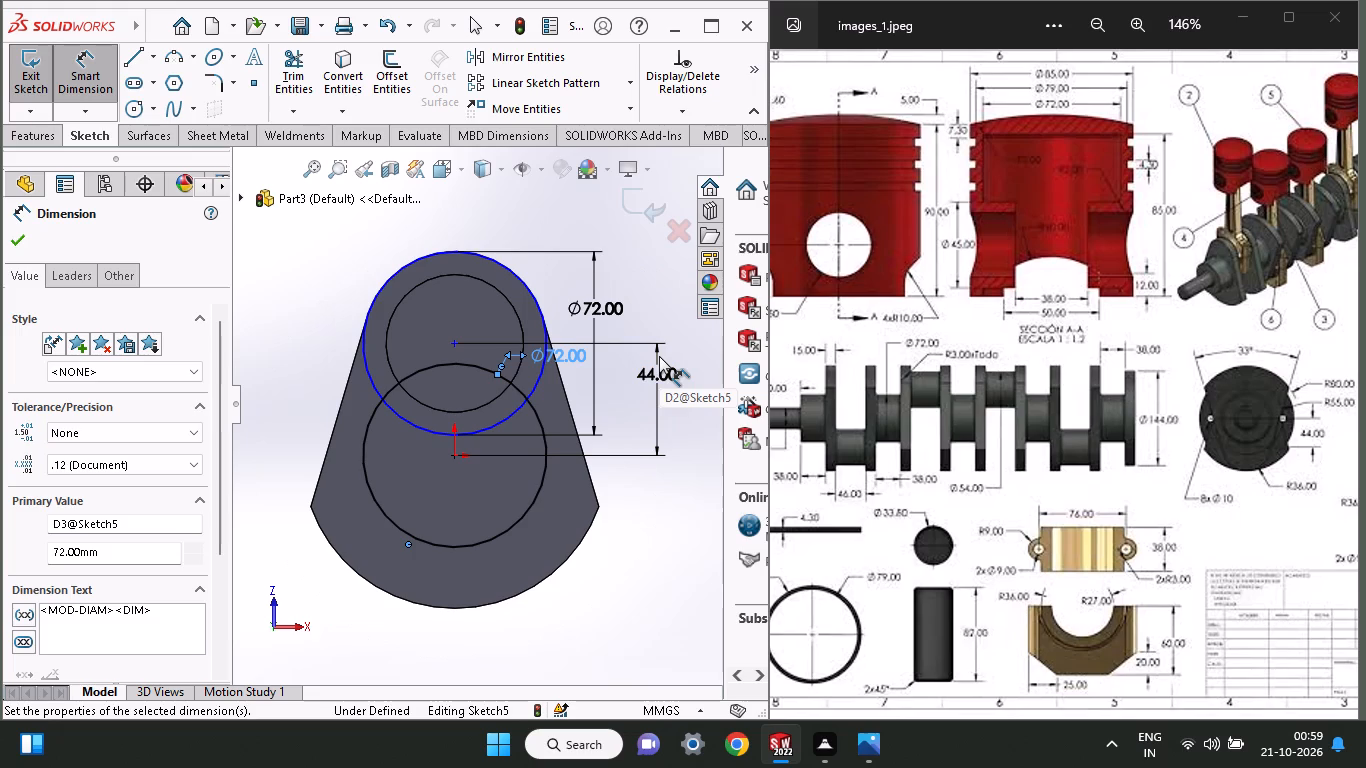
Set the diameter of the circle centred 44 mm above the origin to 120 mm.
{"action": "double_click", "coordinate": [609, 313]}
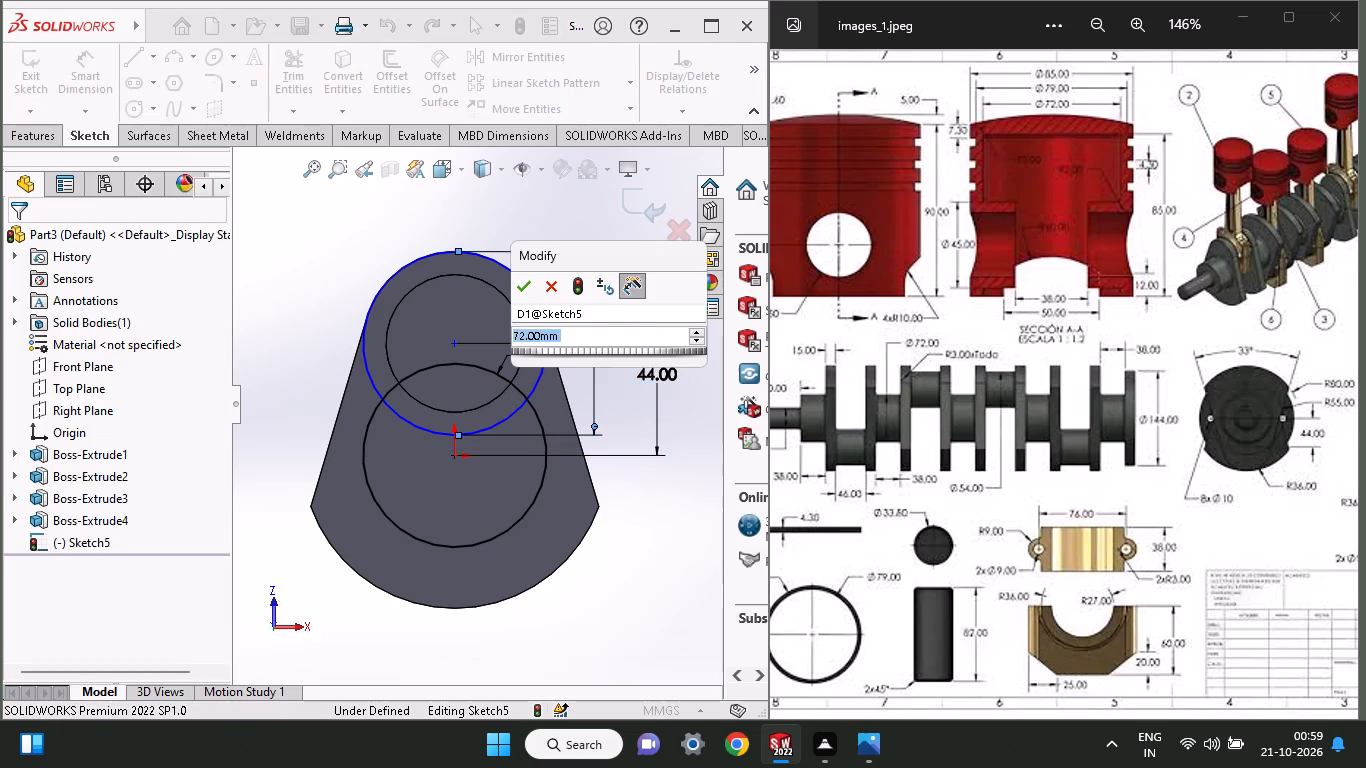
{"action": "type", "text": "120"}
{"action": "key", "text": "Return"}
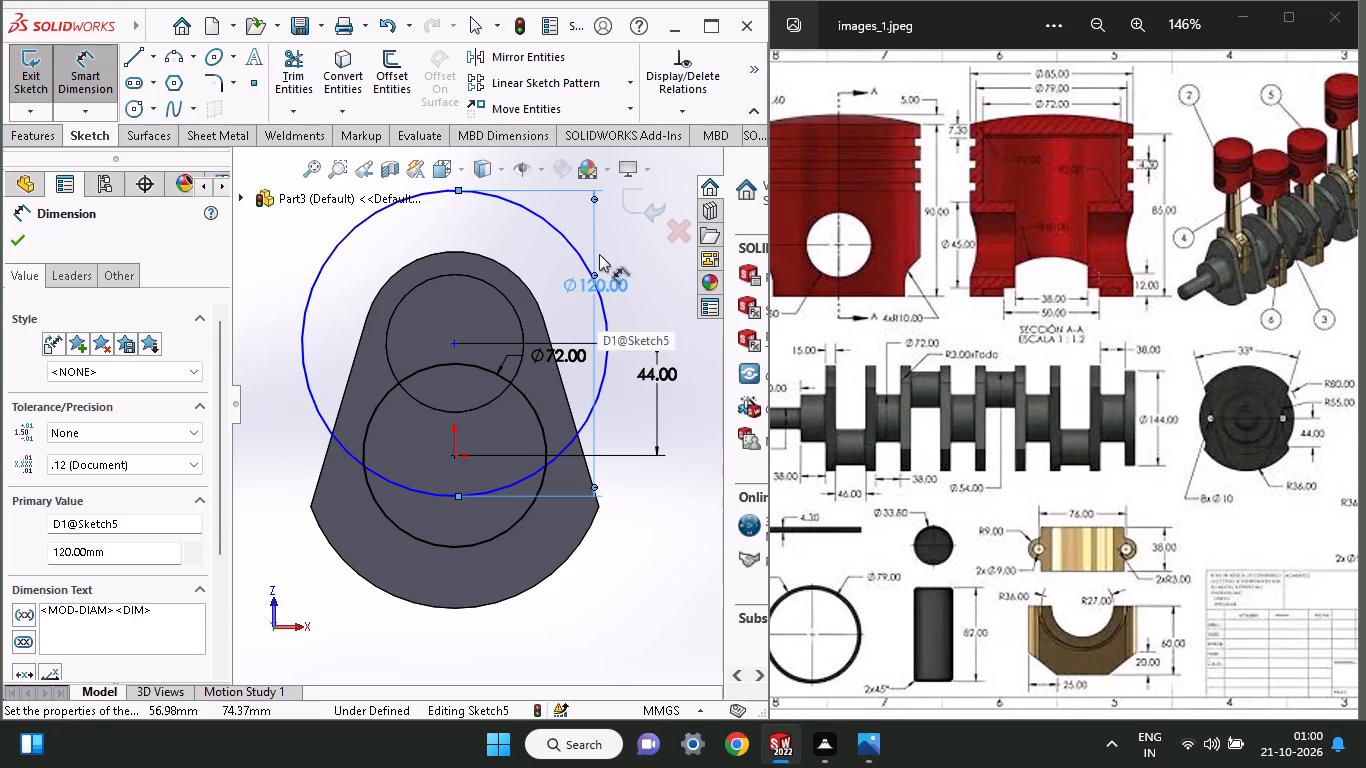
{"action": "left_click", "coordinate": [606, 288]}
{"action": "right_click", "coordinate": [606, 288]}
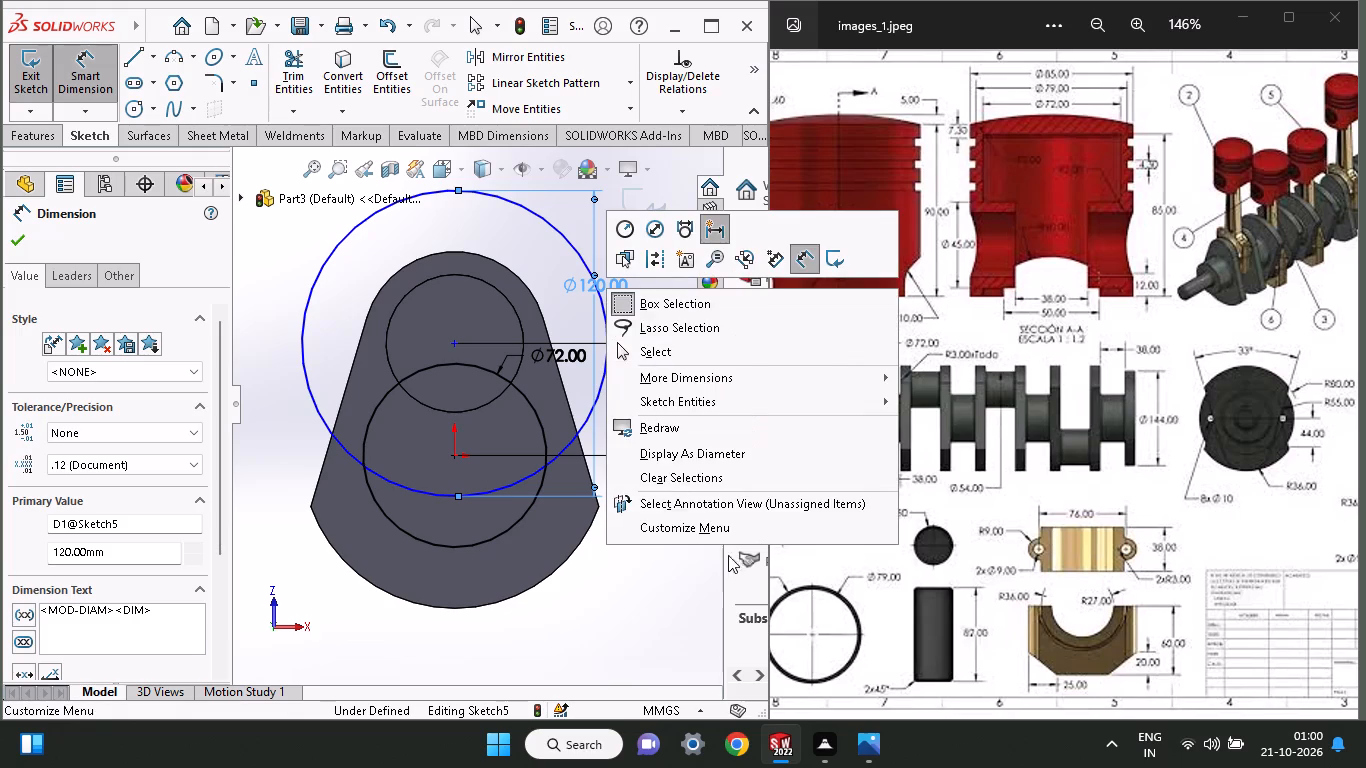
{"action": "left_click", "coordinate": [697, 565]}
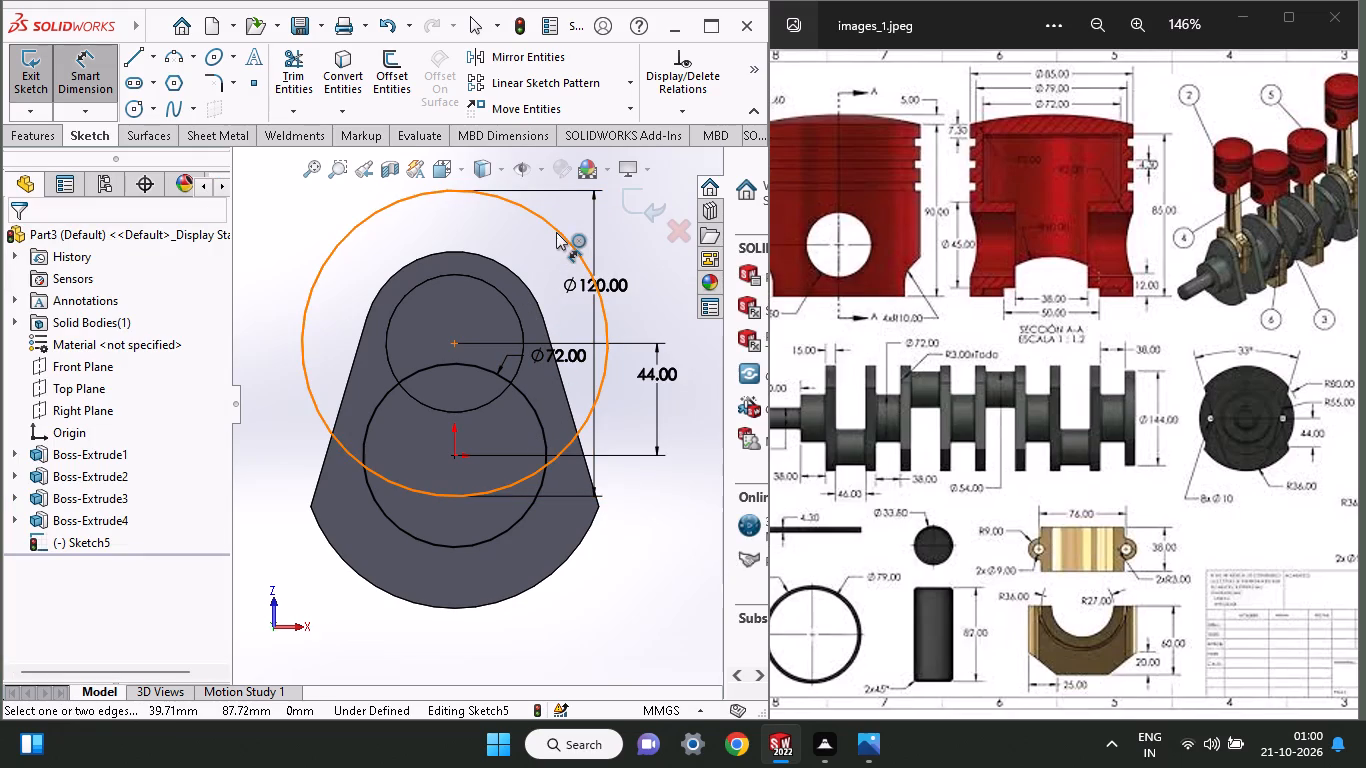
Exit the sketch holding the two circles and delete it.
{"action": "left_click", "coordinate": [645, 204]}
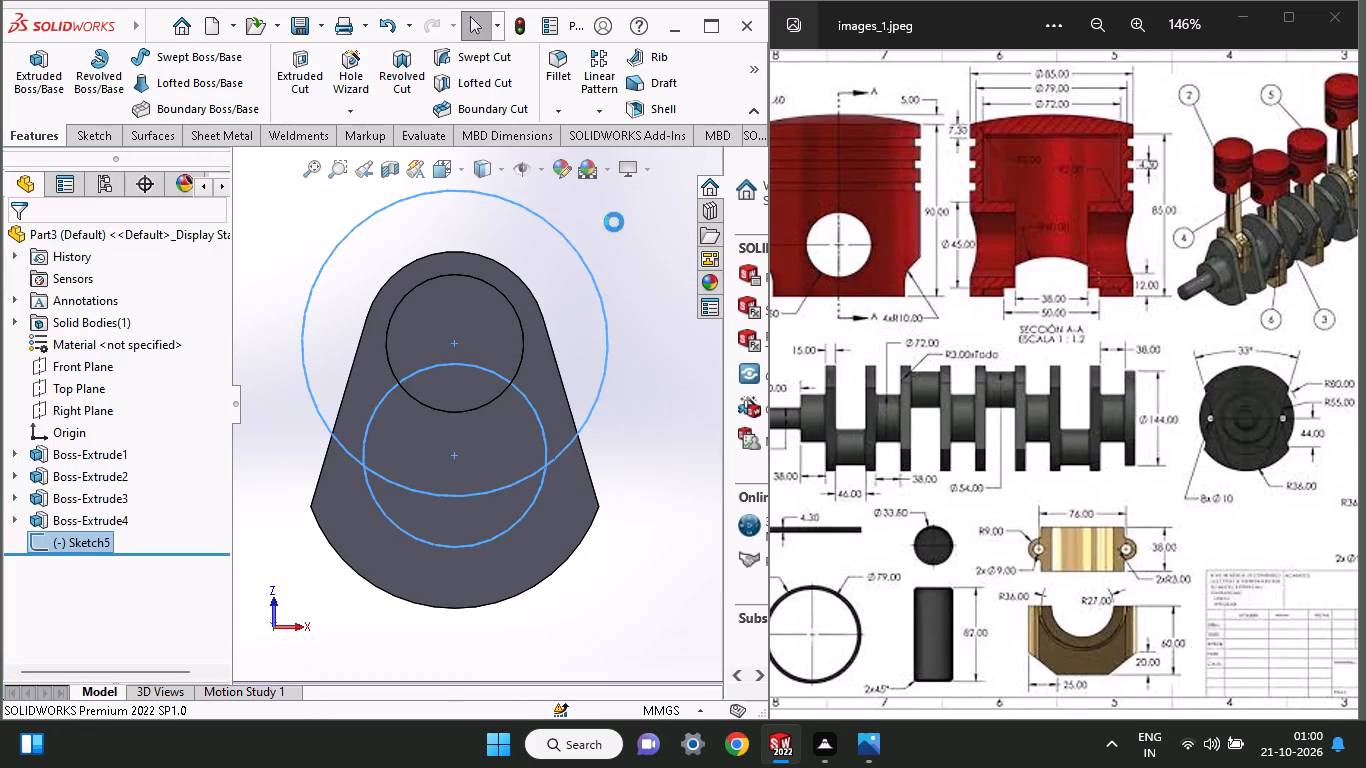
{"action": "right_click", "coordinate": [571, 250]}
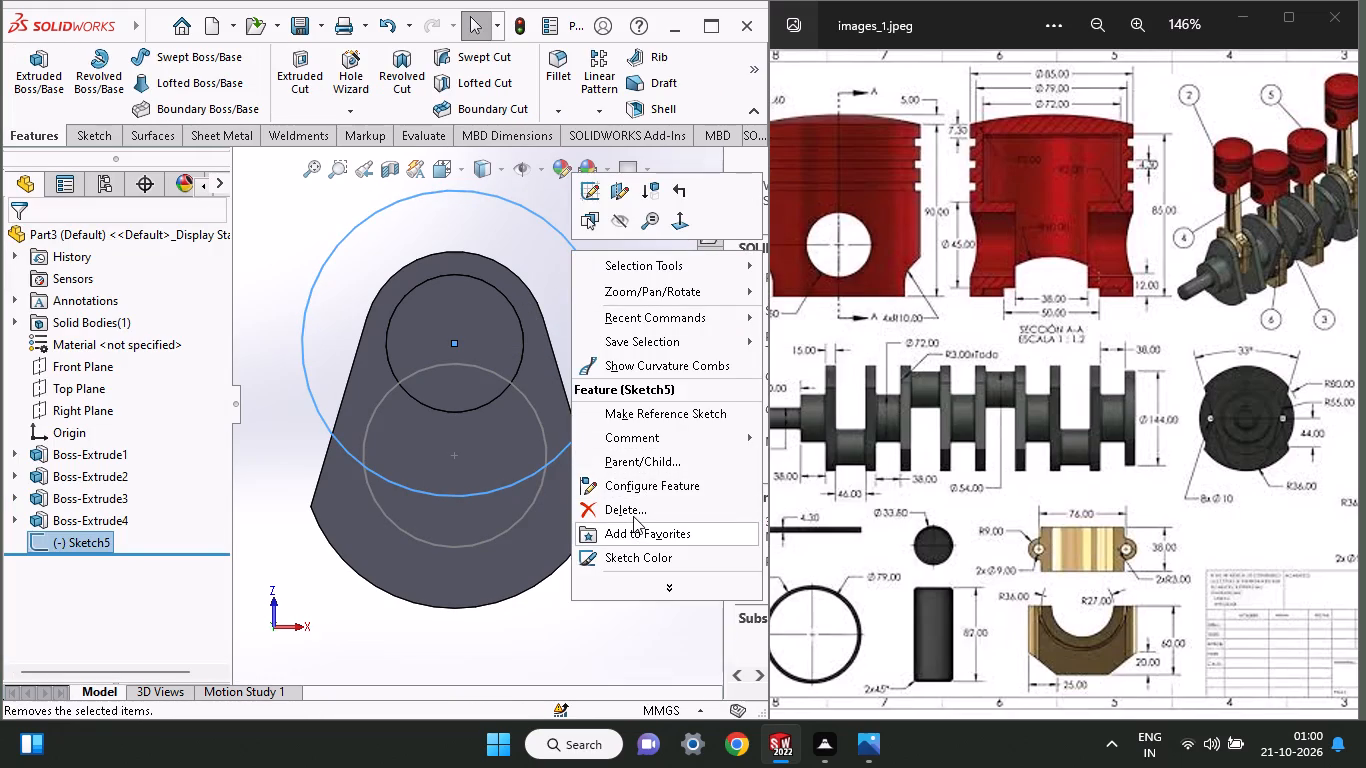
{"action": "left_click", "coordinate": [633, 516]}
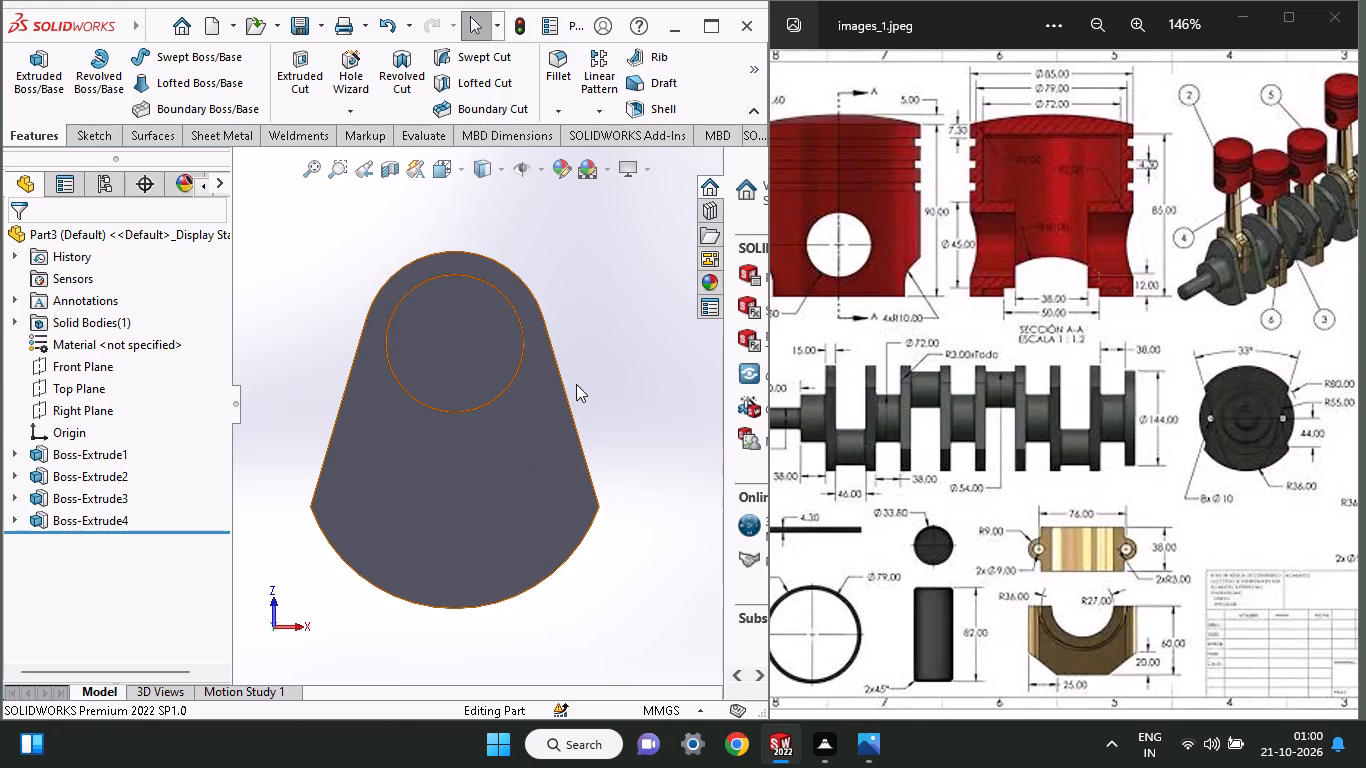
Sketch a circle of about 36 mm radius on the crankpin's end face, centred about 41 mm directly above the origin.
{"action": "left_click", "coordinate": [101, 155]}
{"action": "left_click", "coordinate": [102, 139]}
{"action": "left_click", "coordinate": [135, 108]}
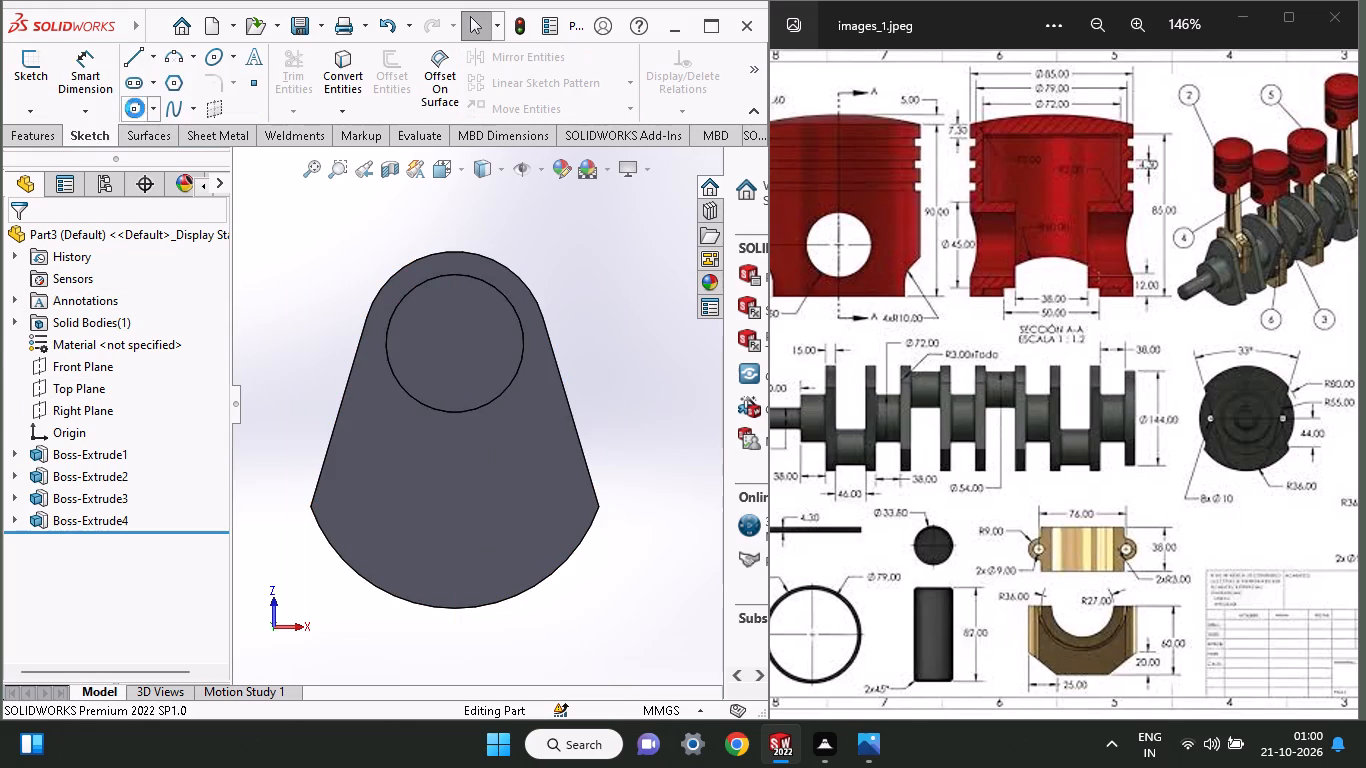
{"action": "left_click", "coordinate": [408, 339]}
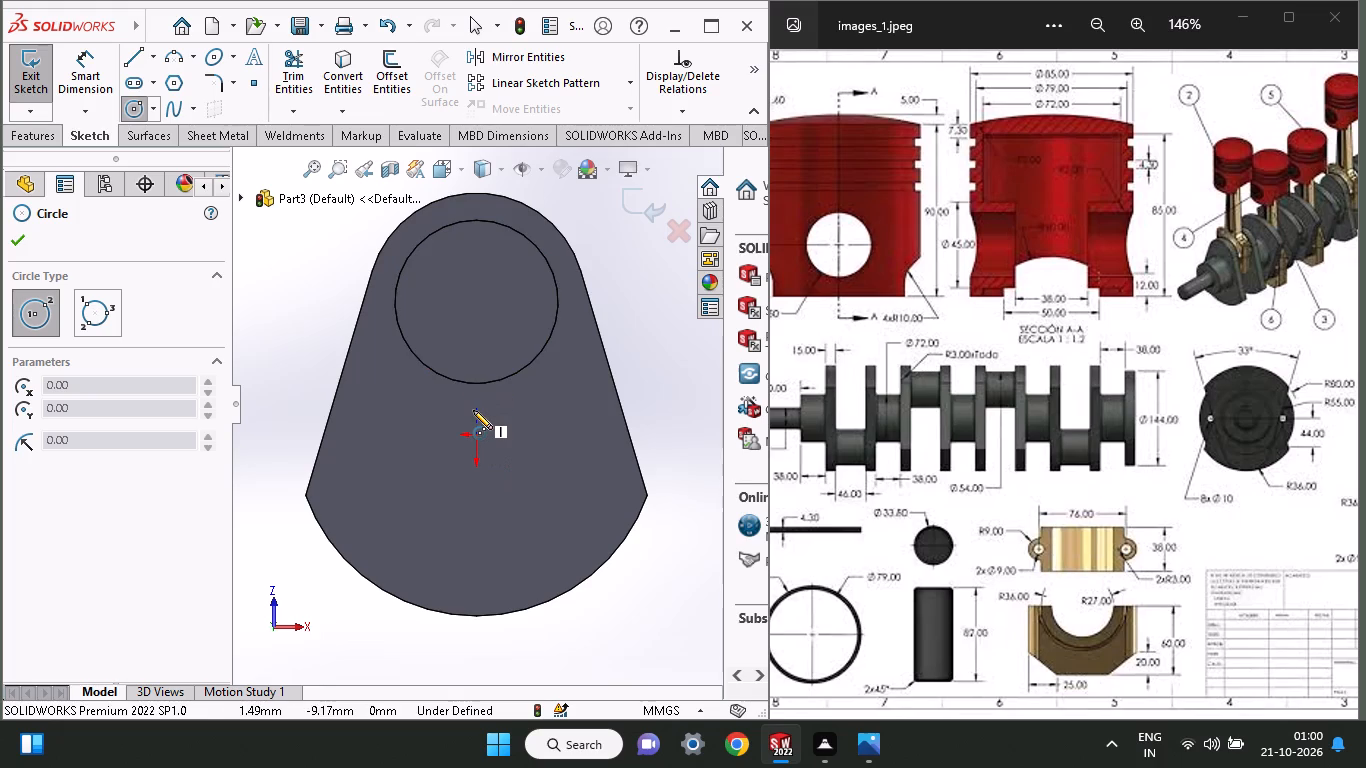
{"action": "left_click", "coordinate": [473, 310]}
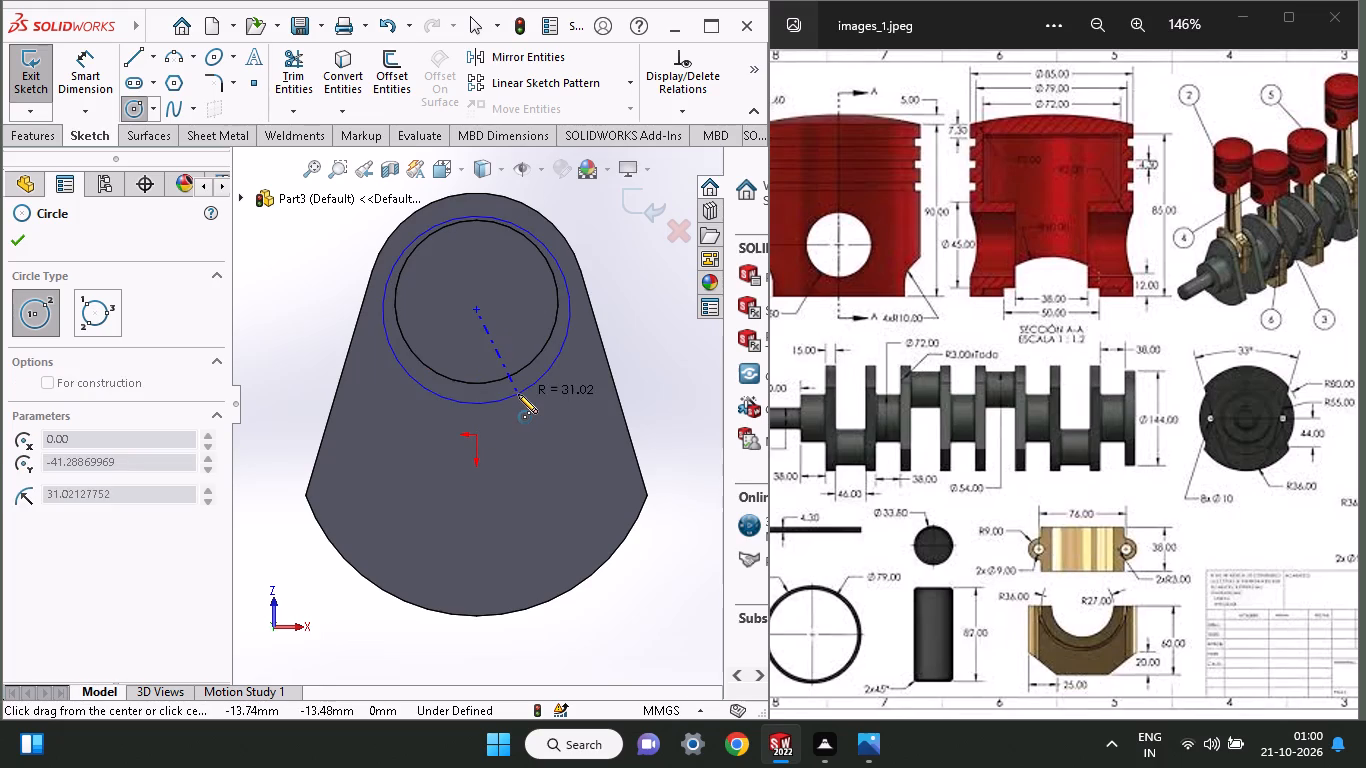
{"action": "left_click", "coordinate": [521, 409]}
Dimension the circle's centre at 44 mm vertically from the origin.
{"action": "left_click", "coordinate": [78, 65]}
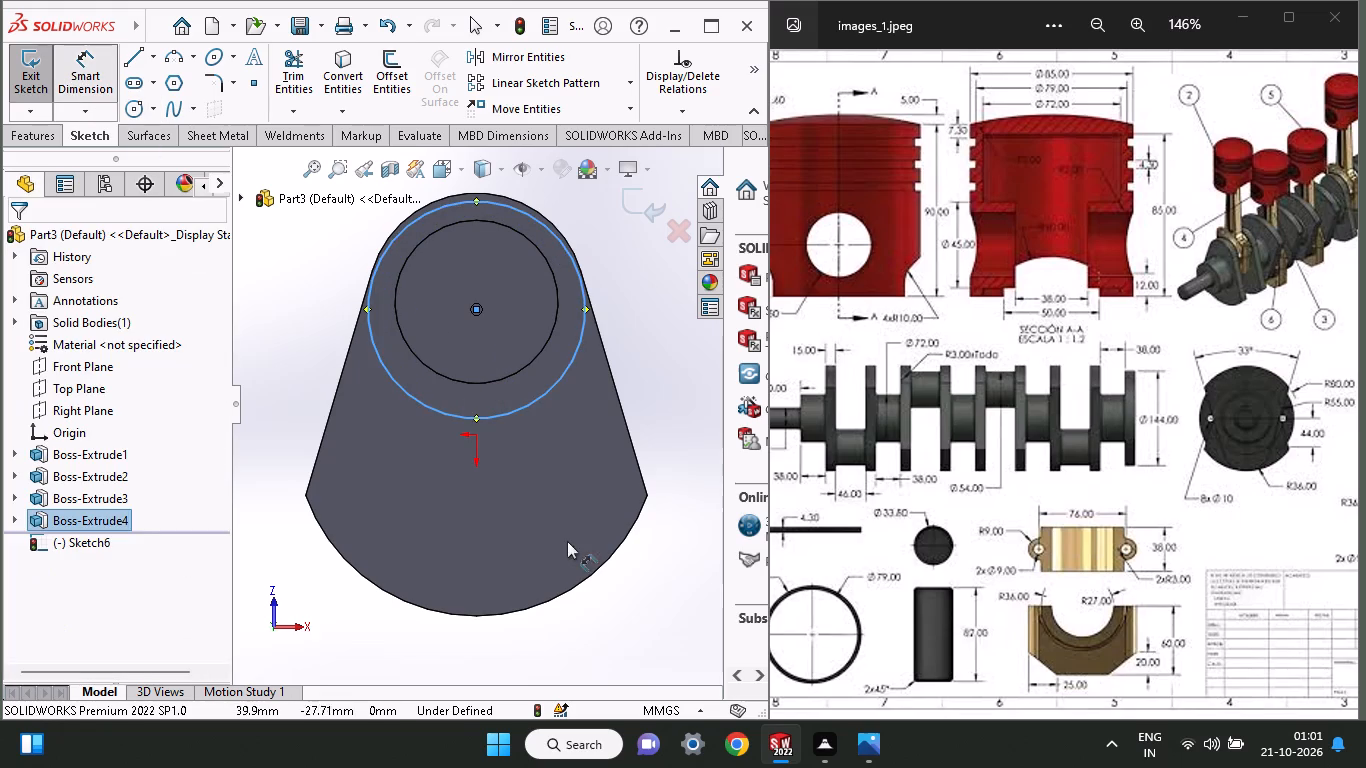
{"action": "left_click", "coordinate": [479, 434]}
{"action": "left_click", "coordinate": [473, 307]}
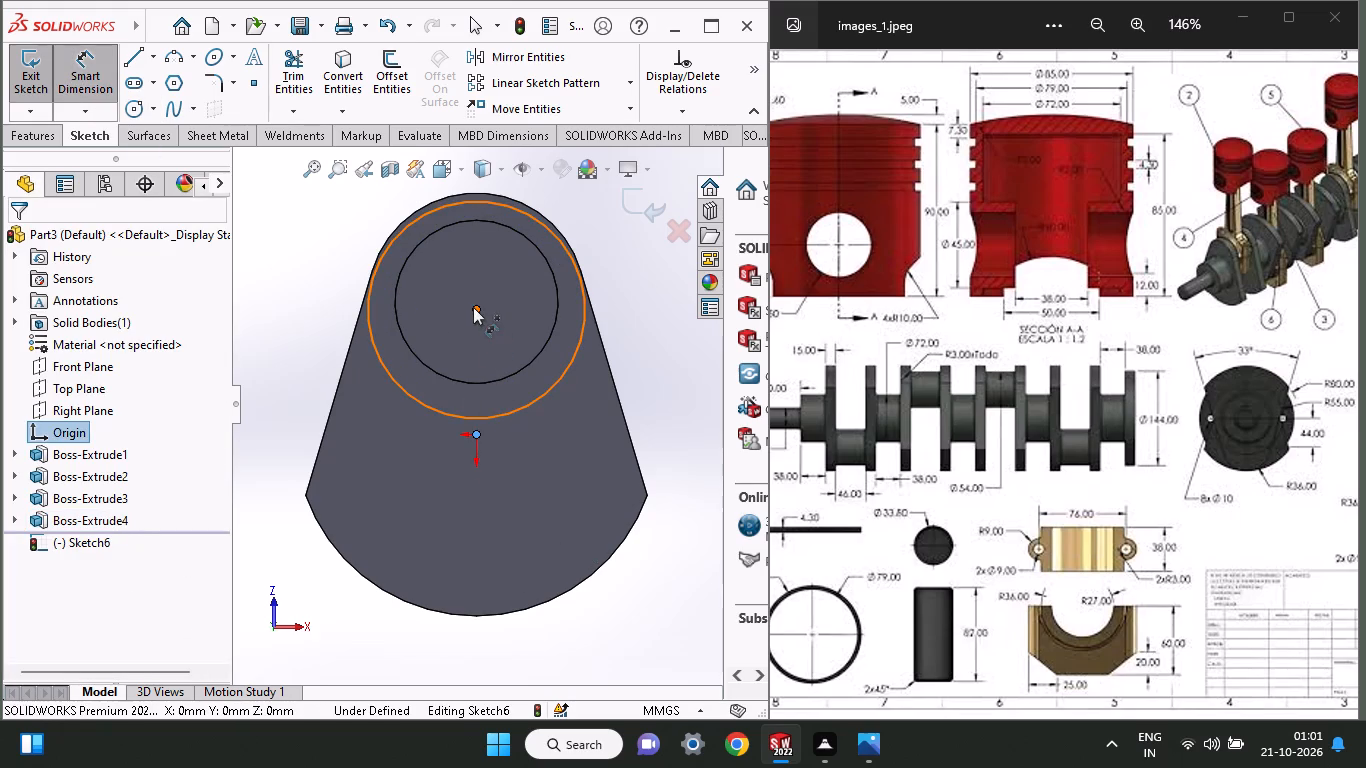
{"action": "left_click", "coordinate": [643, 357]}
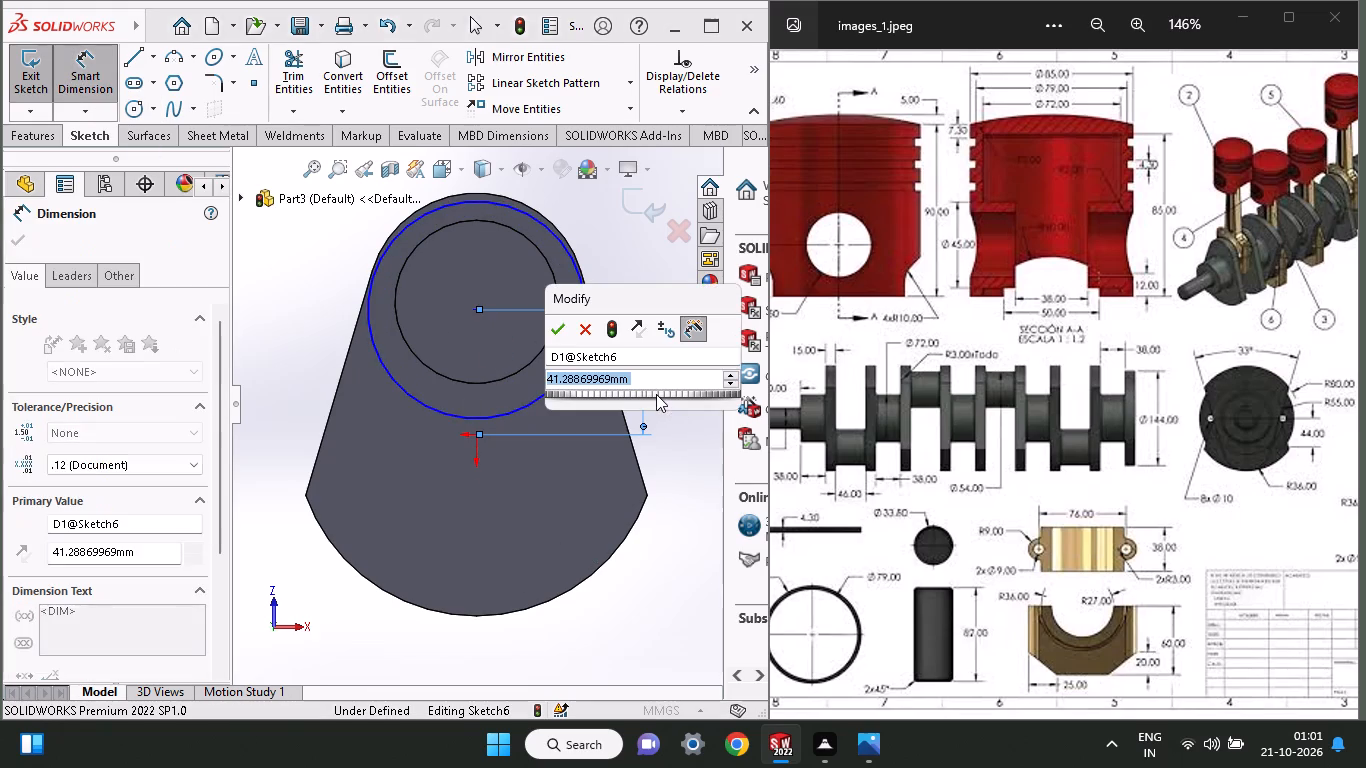
{"action": "type", "text": "44"}
{"action": "key", "text": "Return"}
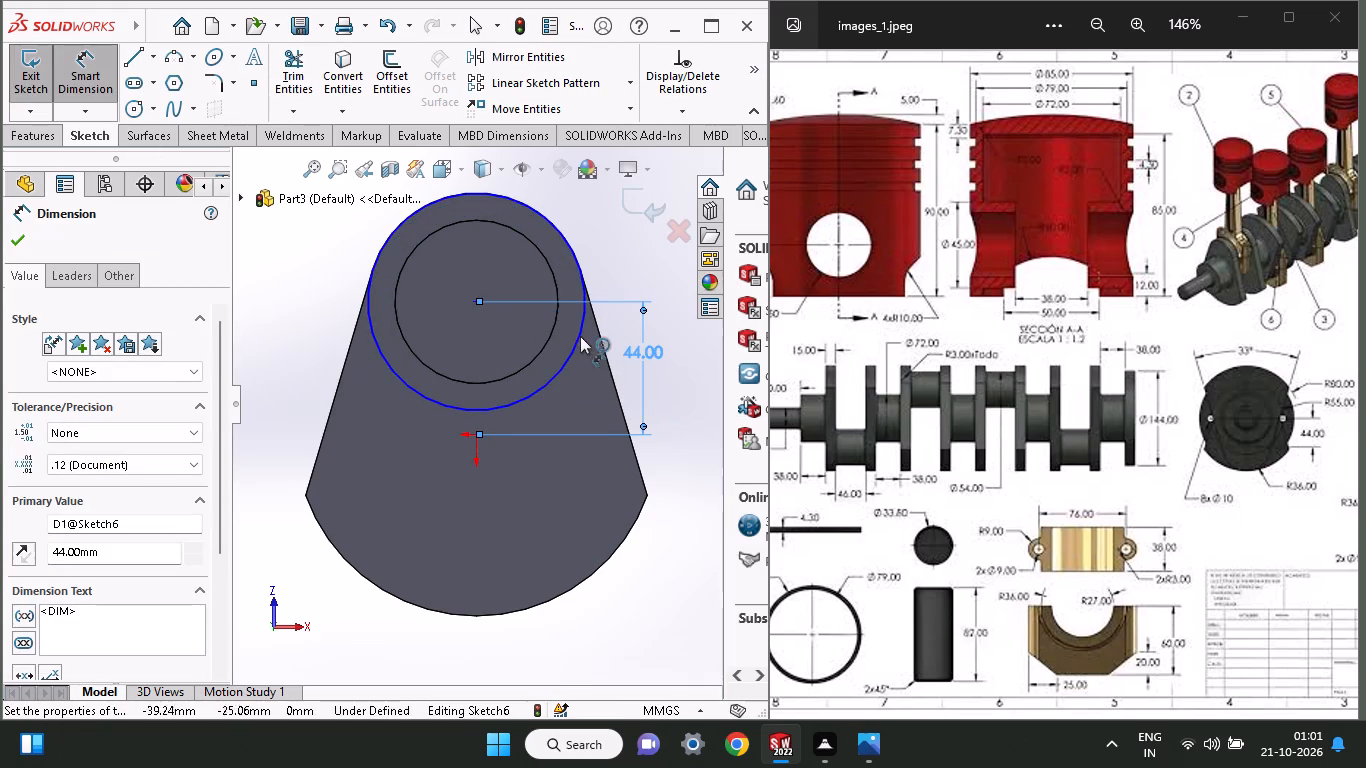
Dimension the circle's diameter as 72 mm.
{"action": "left_click", "coordinate": [578, 275]}
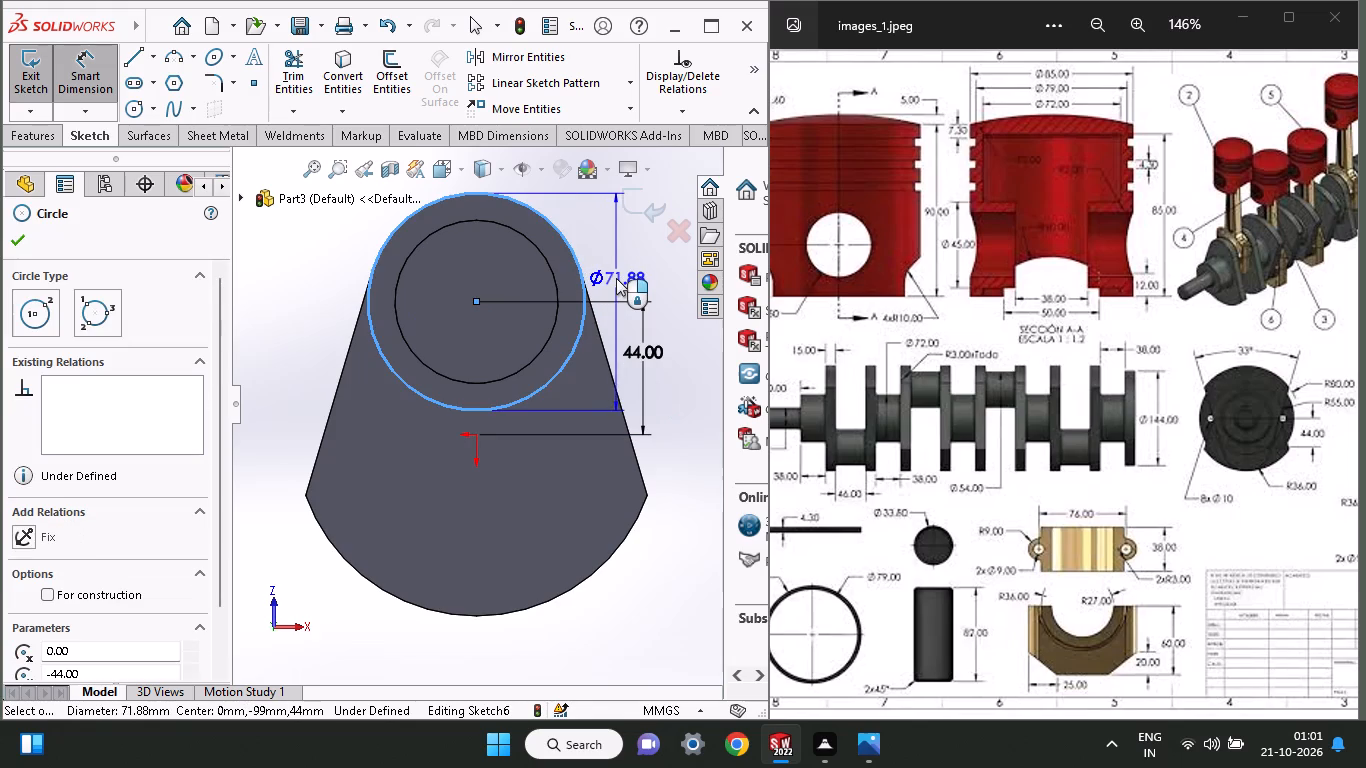
{"action": "left_click", "coordinate": [616, 278]}
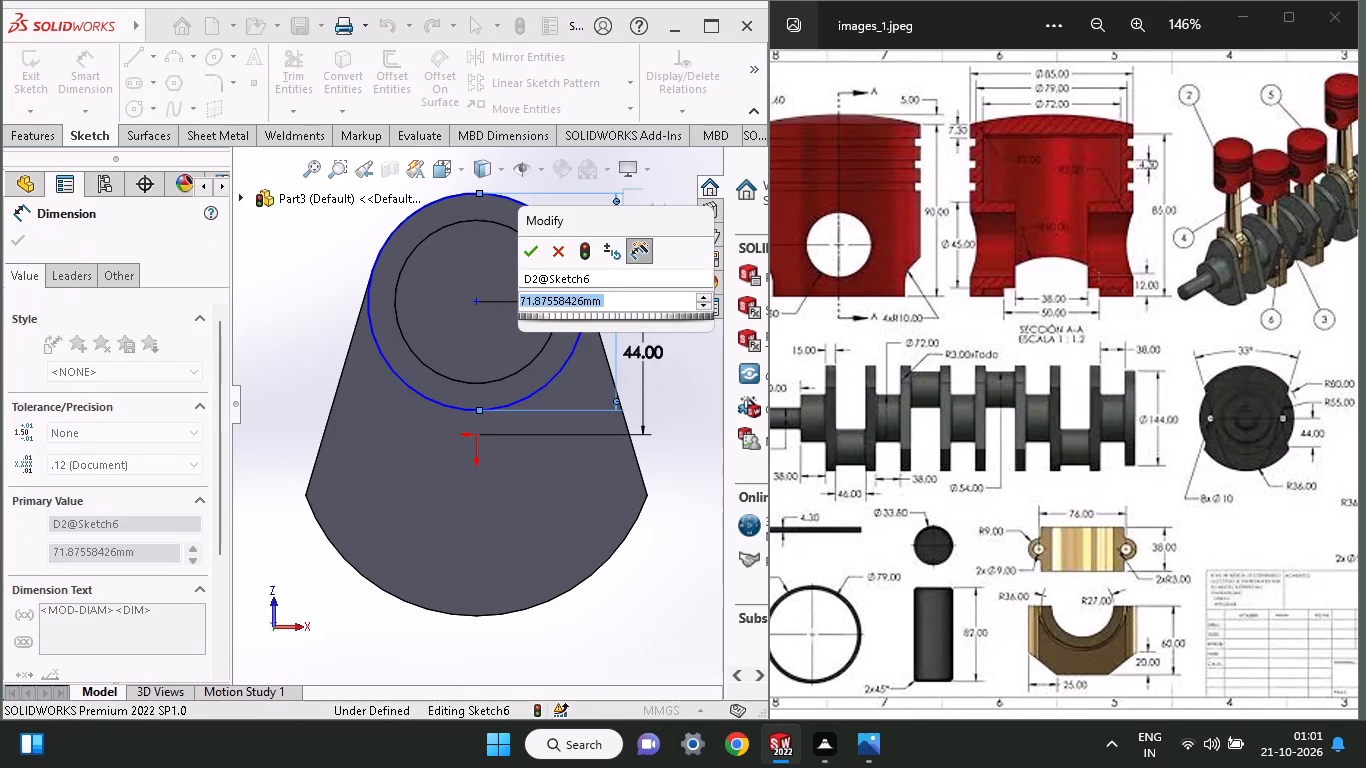
{"action": "type", "text": "72"}
{"action": "key", "text": "Return"}
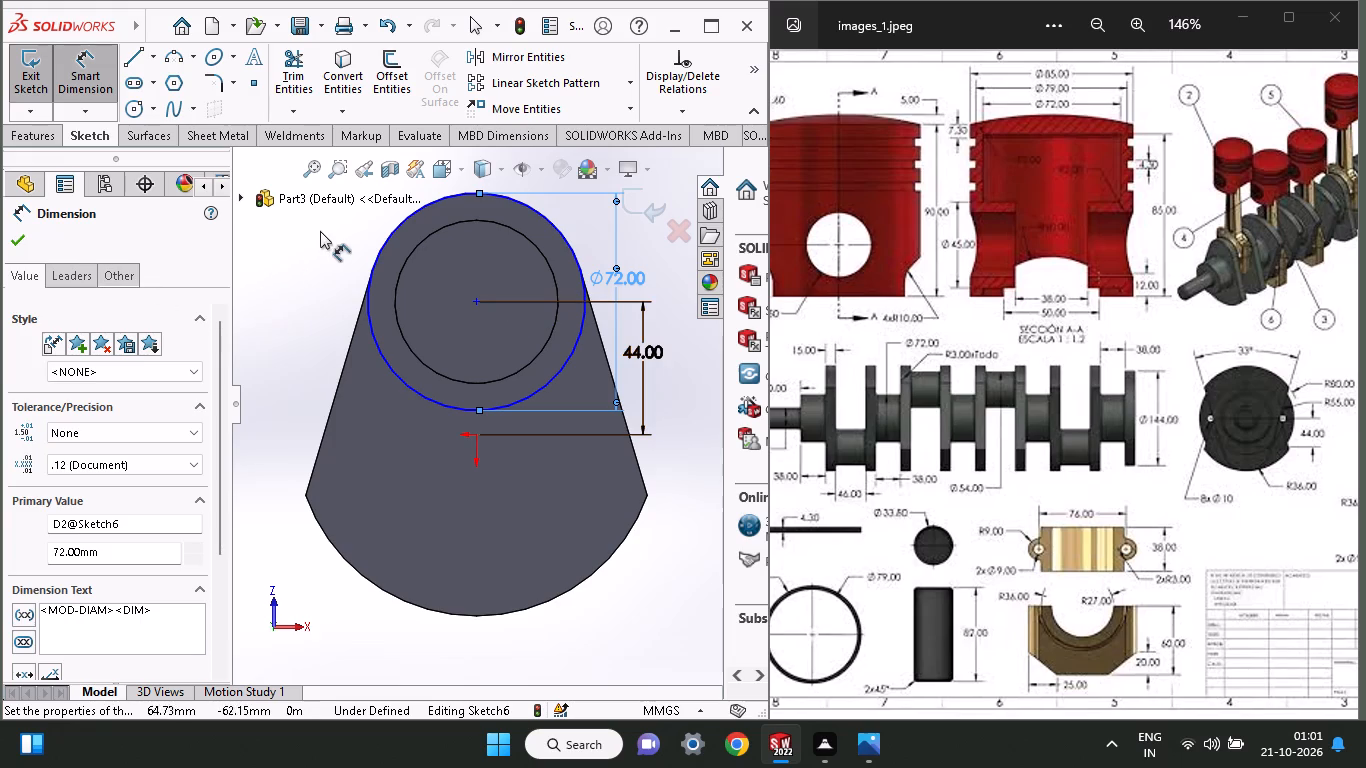
Sketch a 60 mm radius circle centred on the origin, coinciding with the existing web's large lower arc.
{"action": "left_click", "coordinate": [127, 111]}
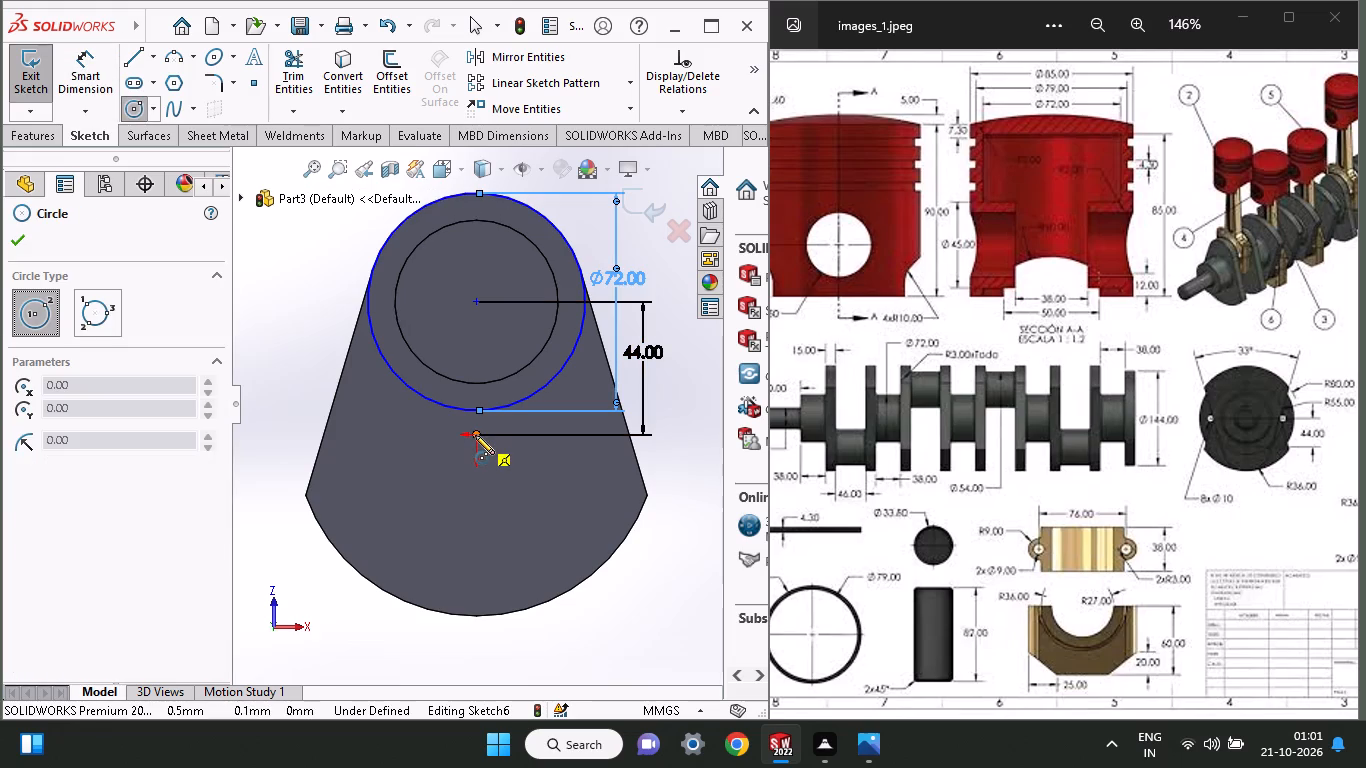
{"action": "left_click", "coordinate": [475, 435]}
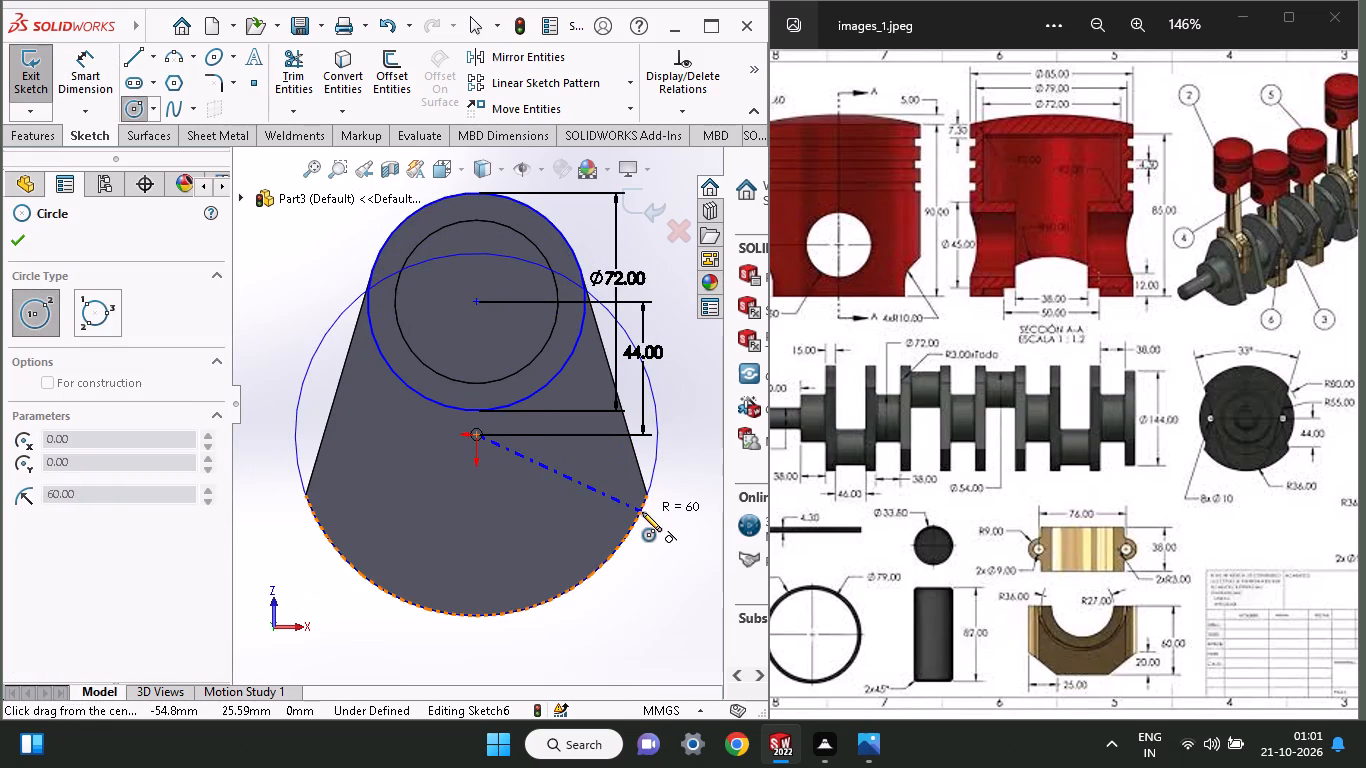
{"action": "left_click", "coordinate": [642, 512]}
{"action": "right_click", "coordinate": [651, 567]}
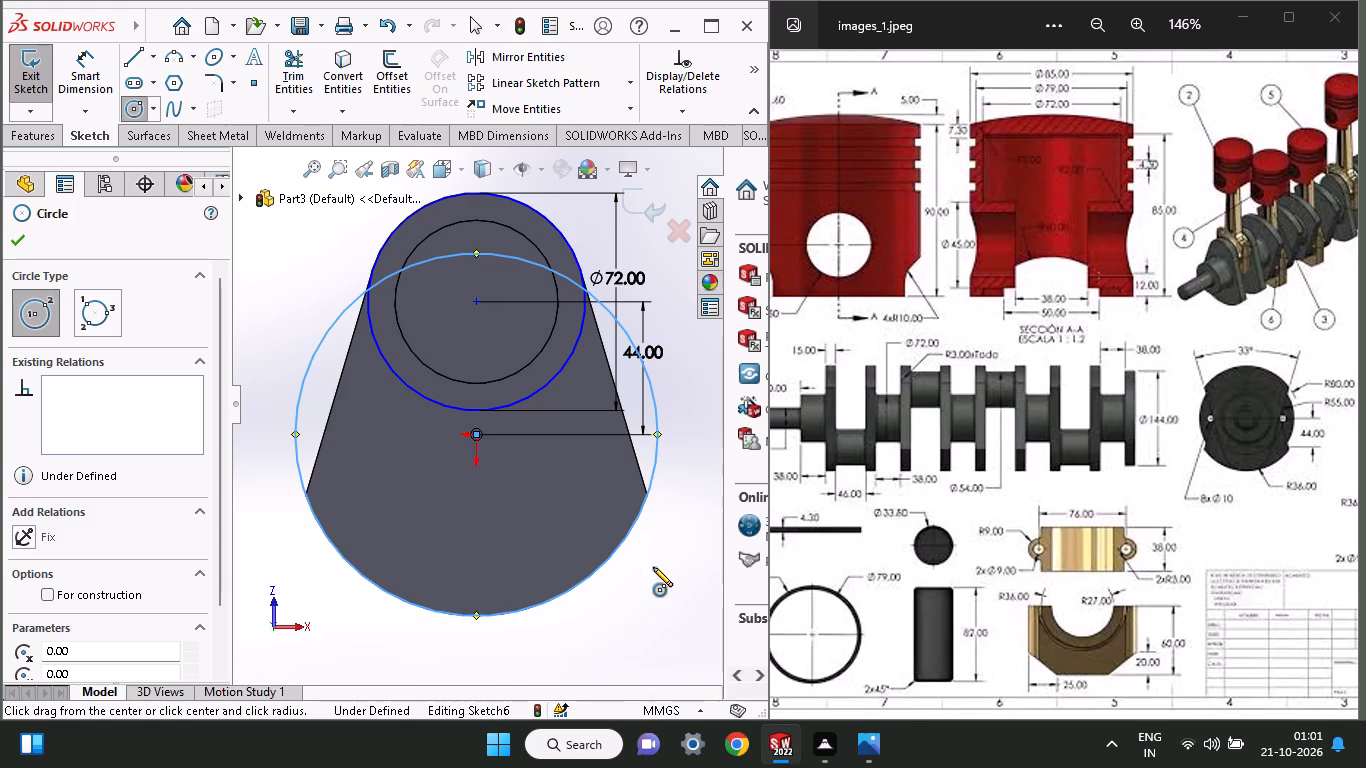
{"action": "left_click", "coordinate": [661, 573]}
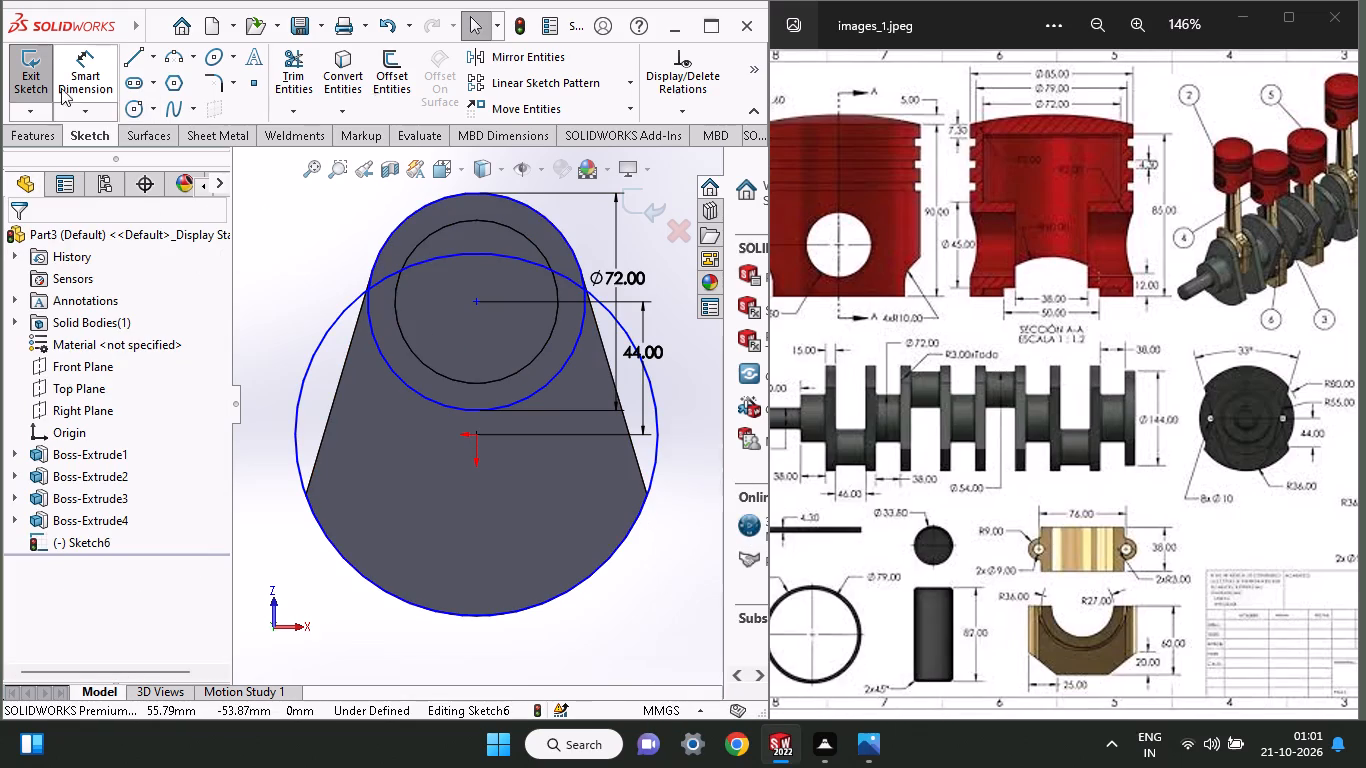
Sketch a vertical line from the 72 mm circle's centre down past the bottom of the 60 mm radius circle.
{"action": "left_click", "coordinate": [138, 48]}
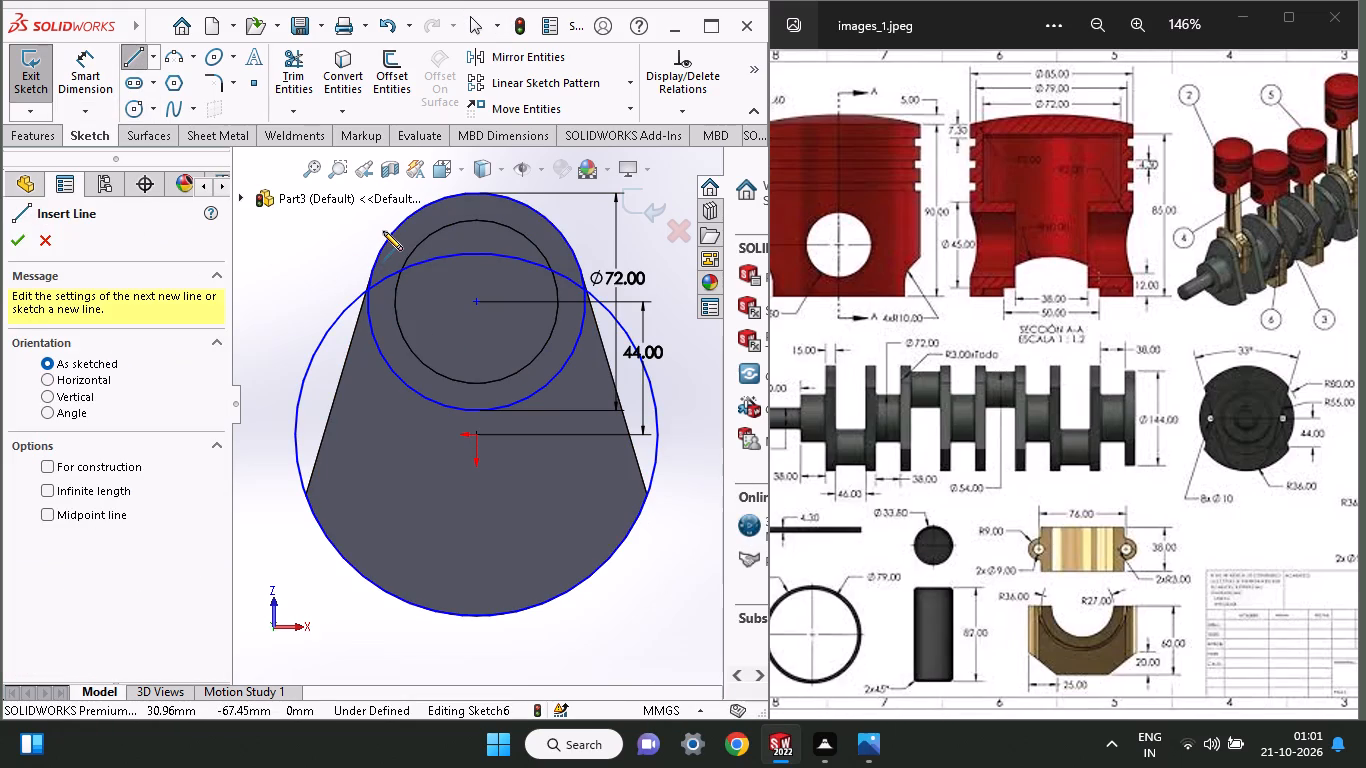
{"action": "left_click", "coordinate": [473, 305]}
{"action": "left_click", "coordinate": [479, 649]}
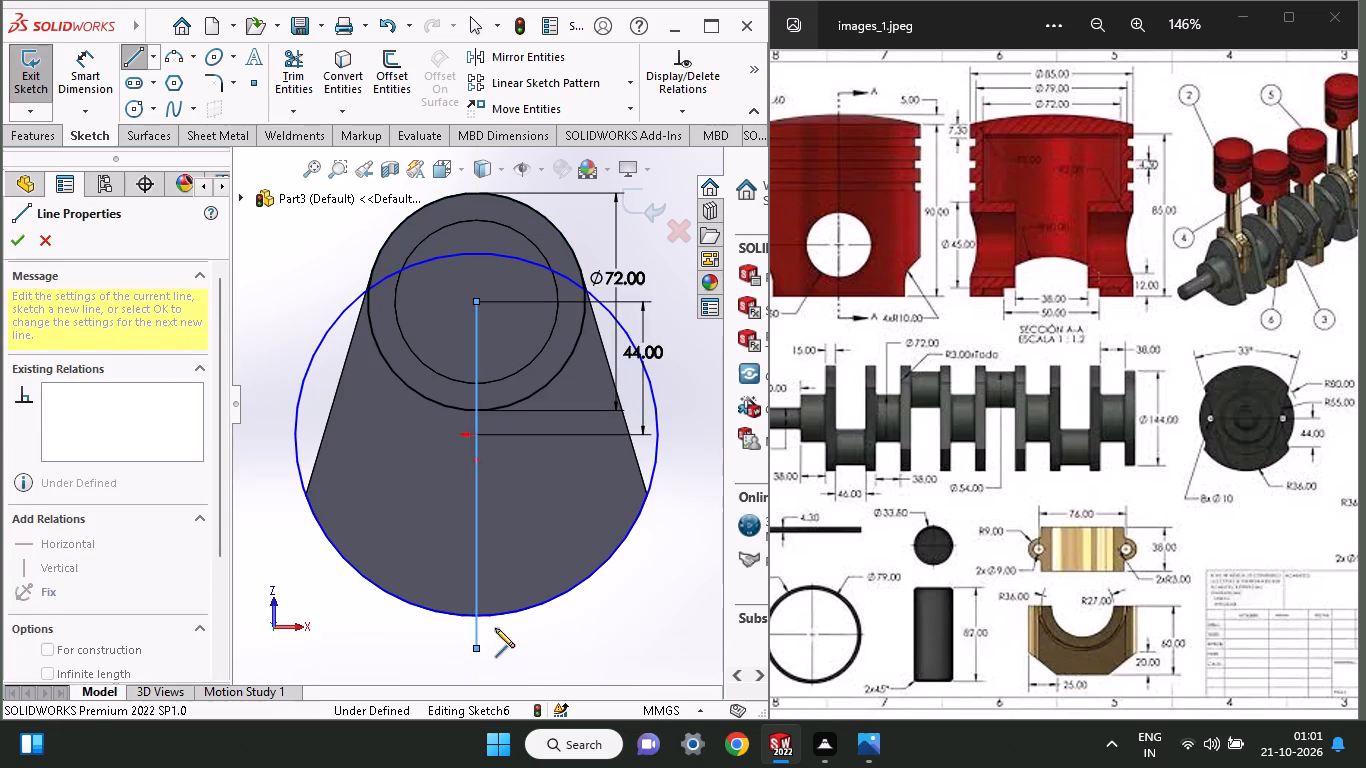
{"action": "right_click", "coordinate": [530, 606]}
{"action": "left_click", "coordinate": [549, 509]}
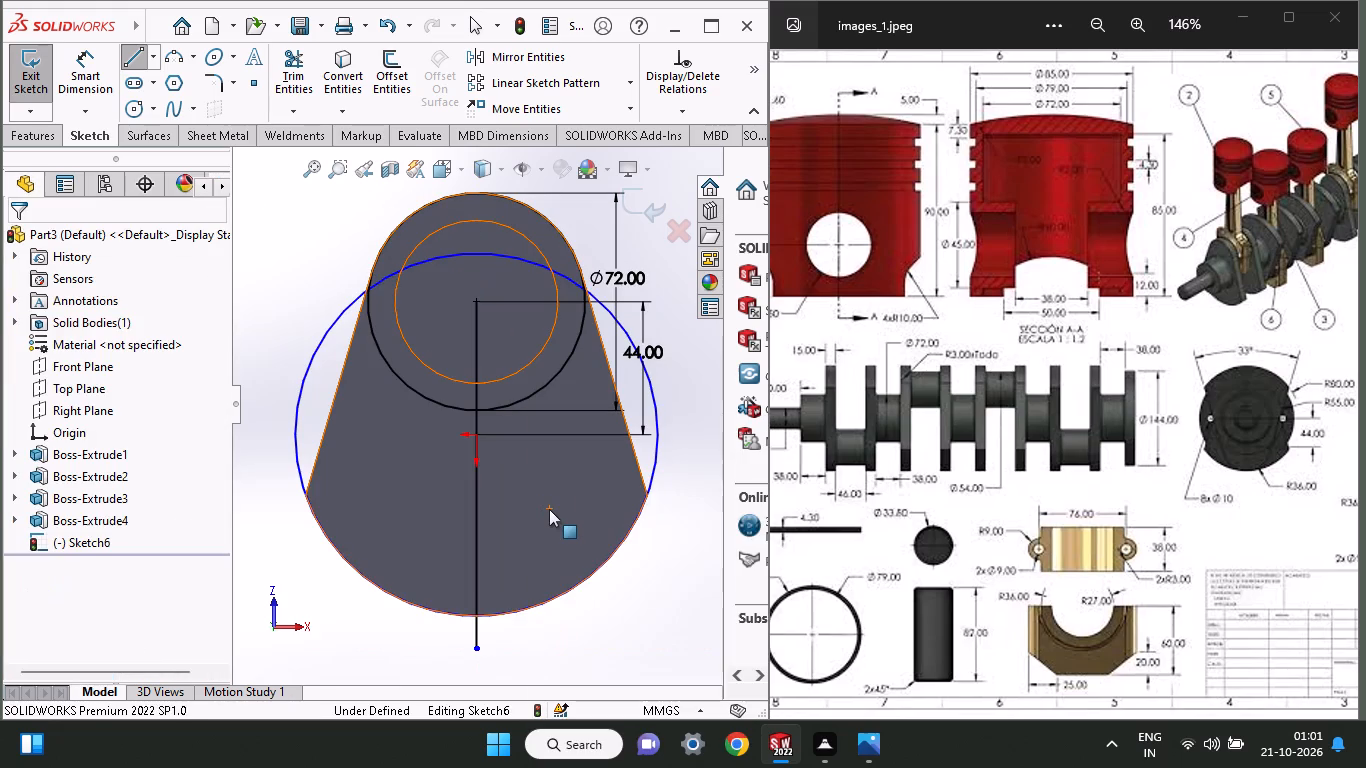
Sketch a slanted line along the web's right flank, from beside the 72 mm circle to outside the 60 mm radius circle.
{"action": "left_click", "coordinate": [137, 61]}
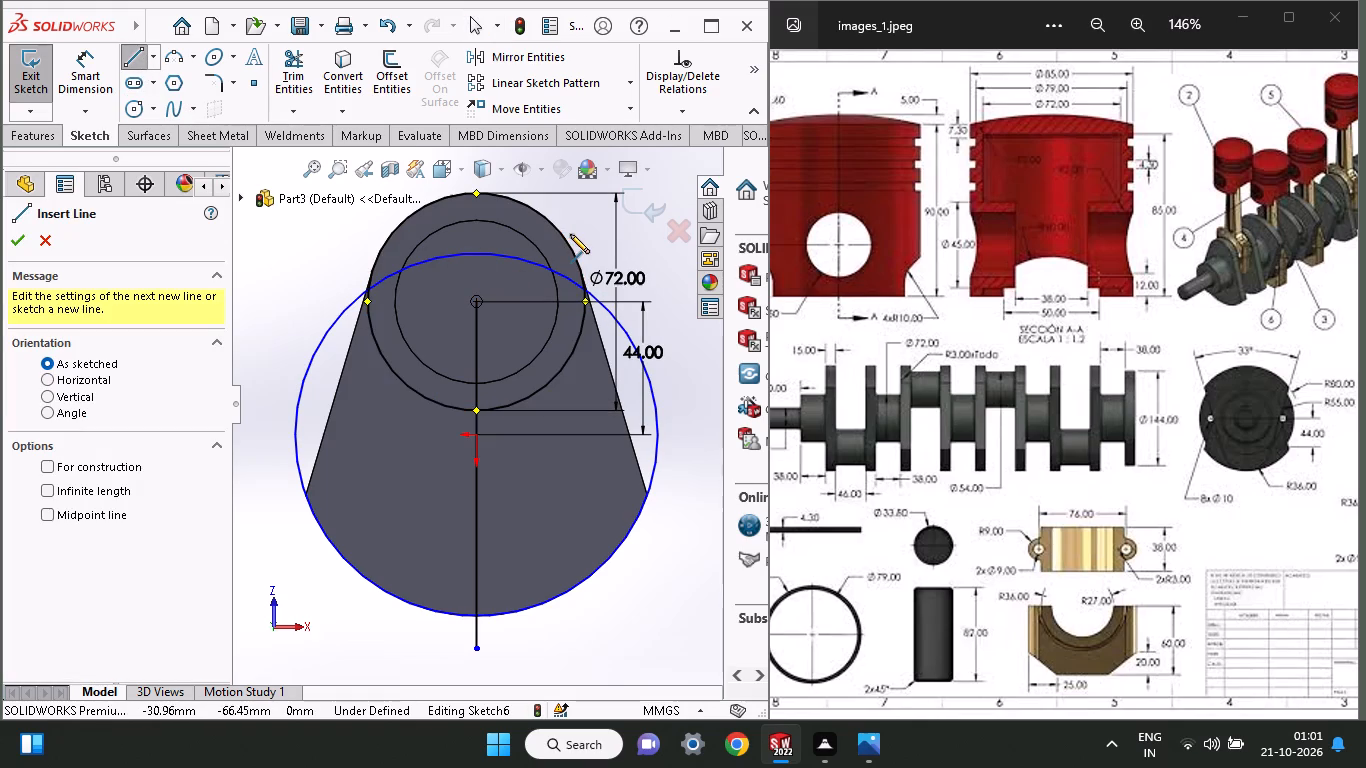
{"action": "left_click", "coordinate": [566, 226]}
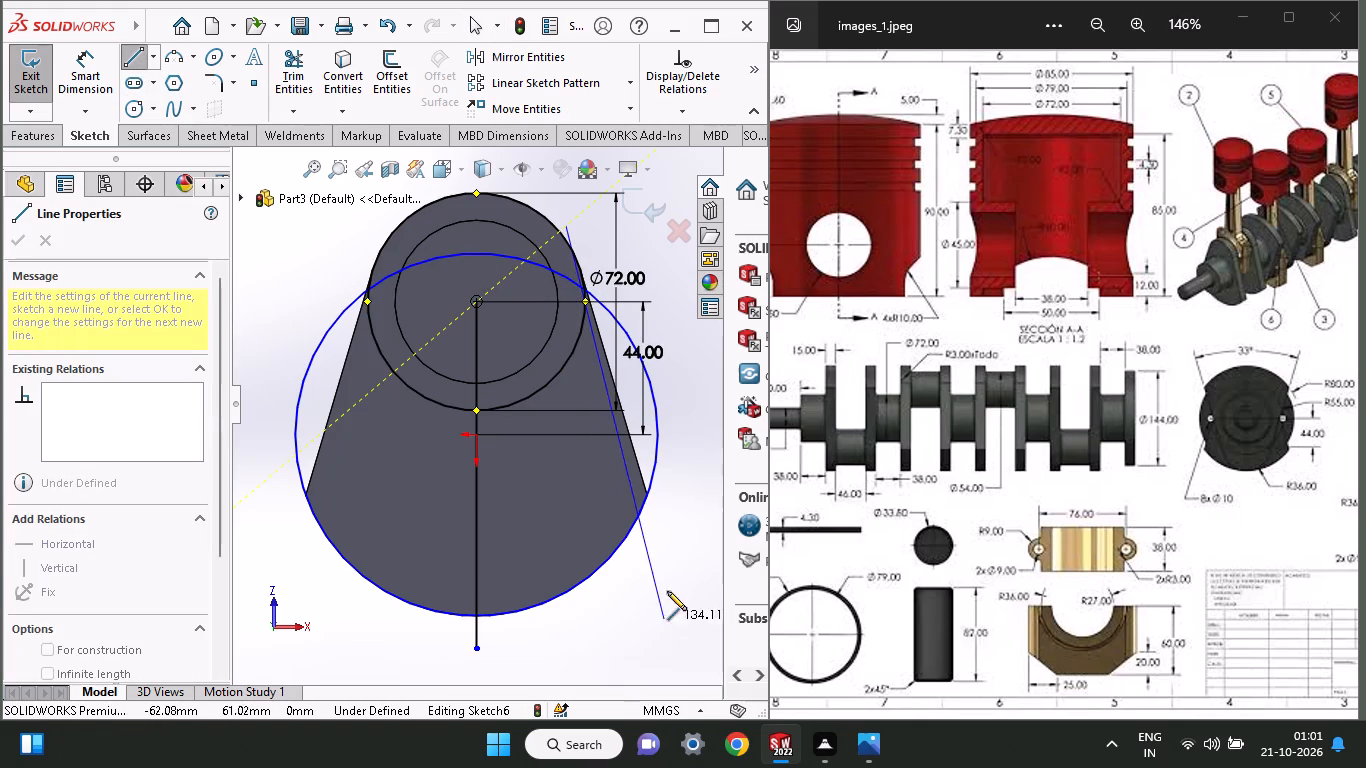
{"action": "left_click", "coordinate": [673, 570]}
{"action": "right_click", "coordinate": [626, 586]}
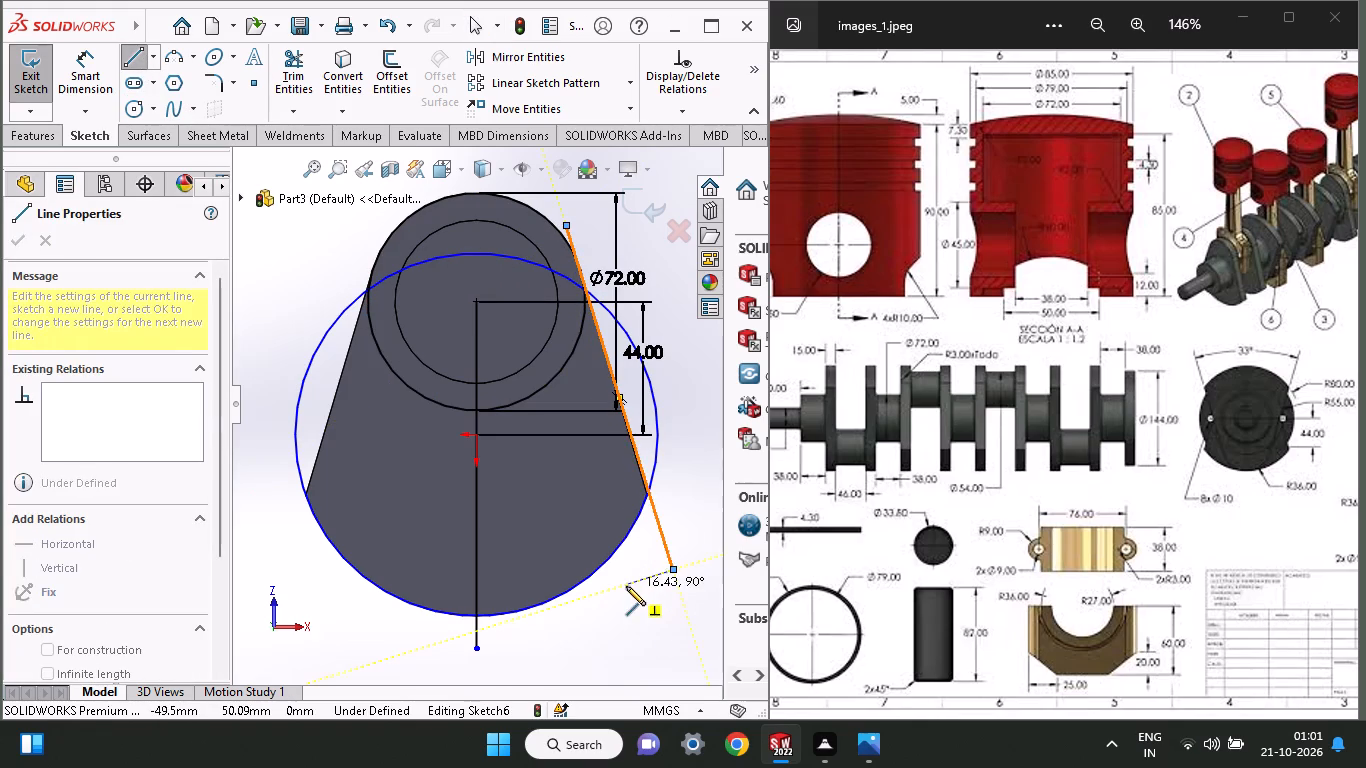
{"action": "left_click", "coordinate": [656, 522]}
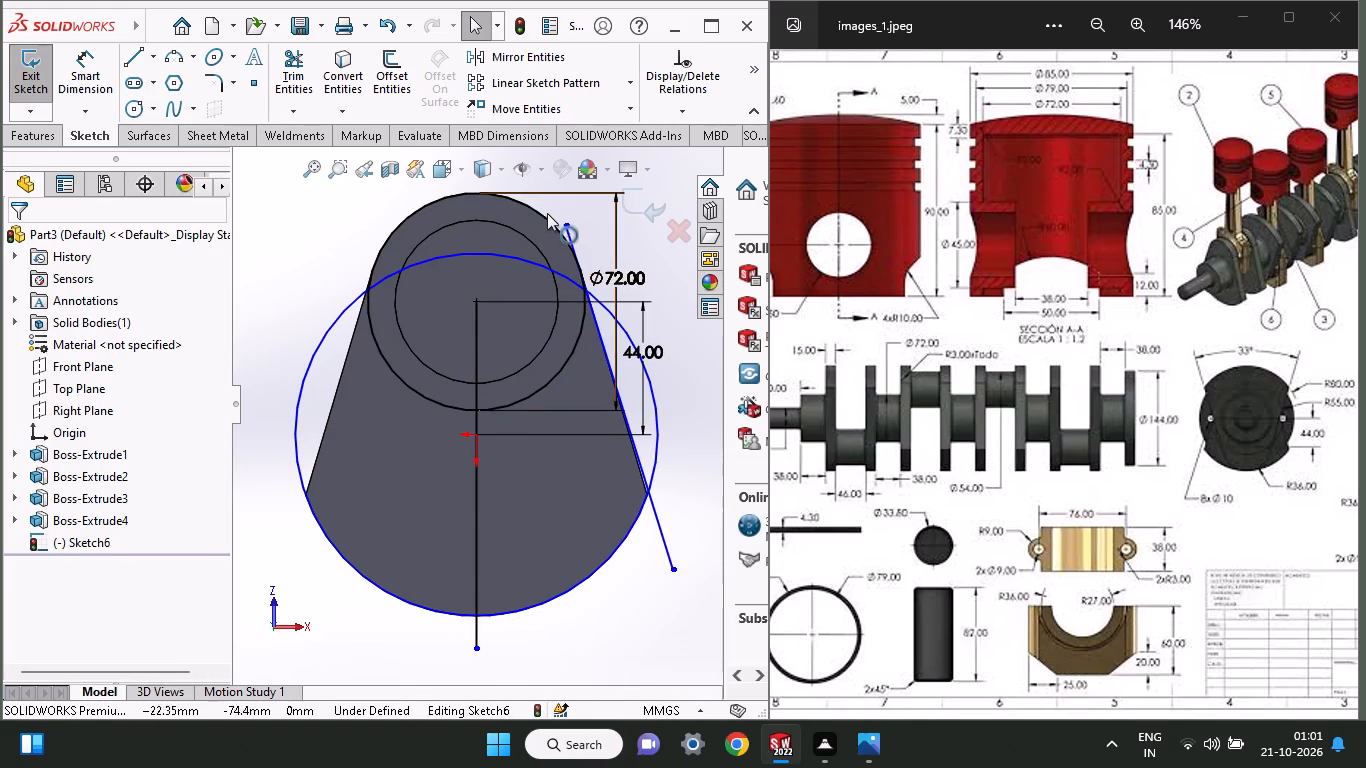
Make the web's right slanted line tangent to the 72 mm circle.
{"action": "left_click", "coordinate": [550, 222]}
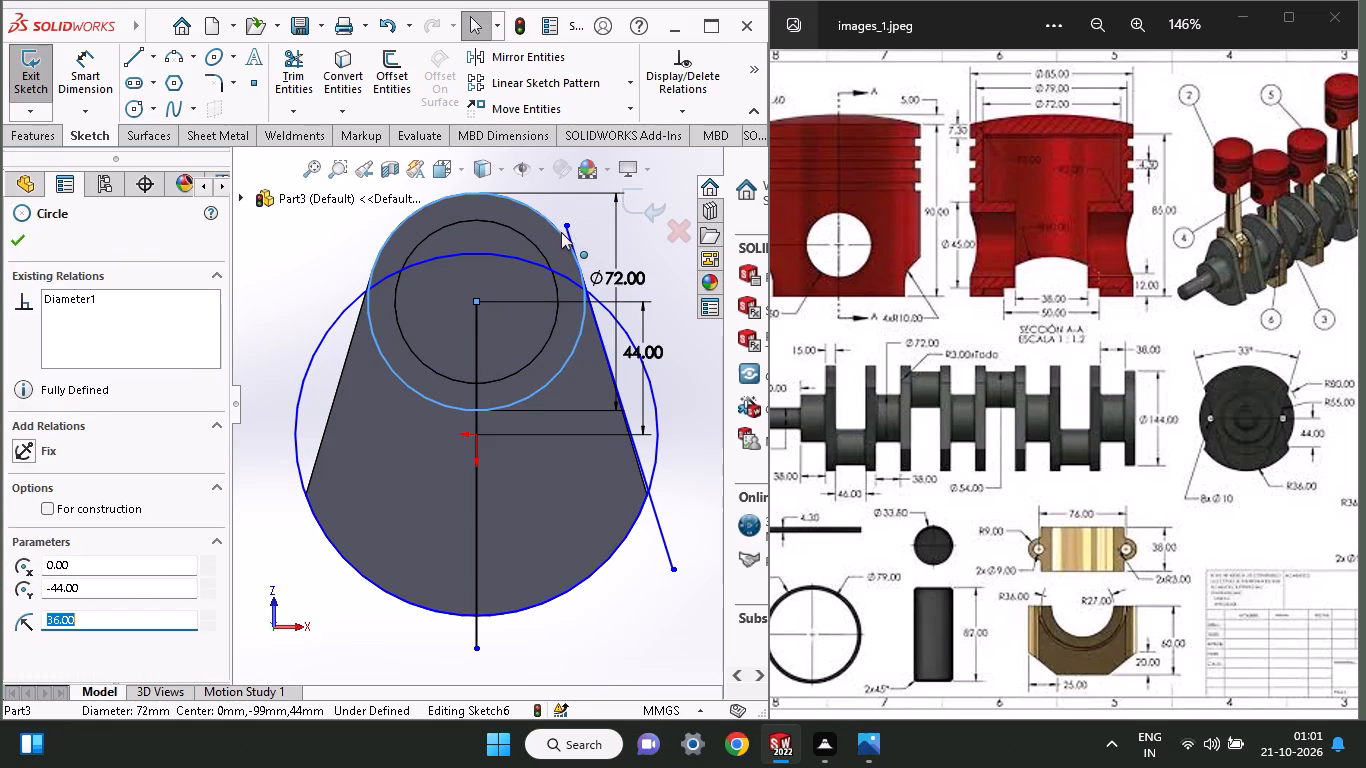
{"action": "left_click", "coordinate": [569, 236], "text": "shift"}
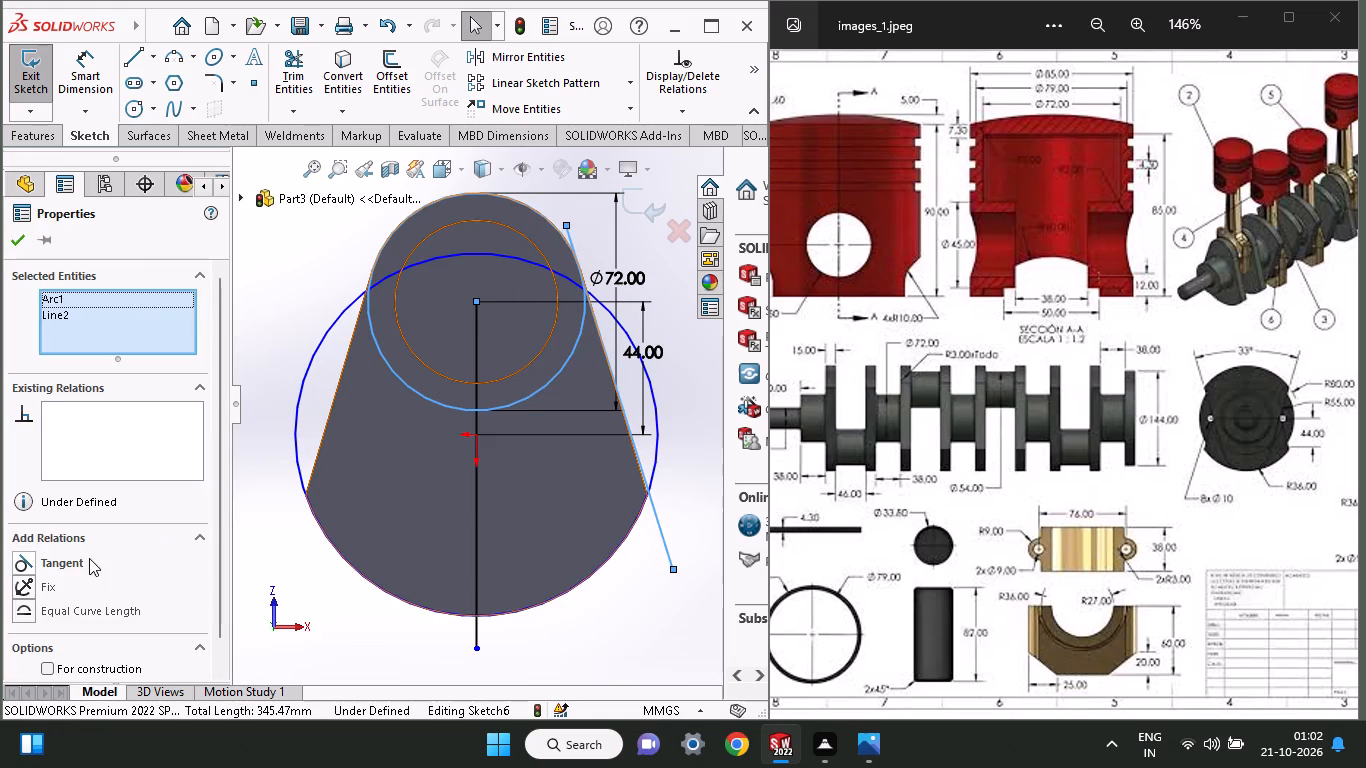
{"action": "left_click", "coordinate": [70, 559]}
{"action": "left_click", "coordinate": [14, 249]}
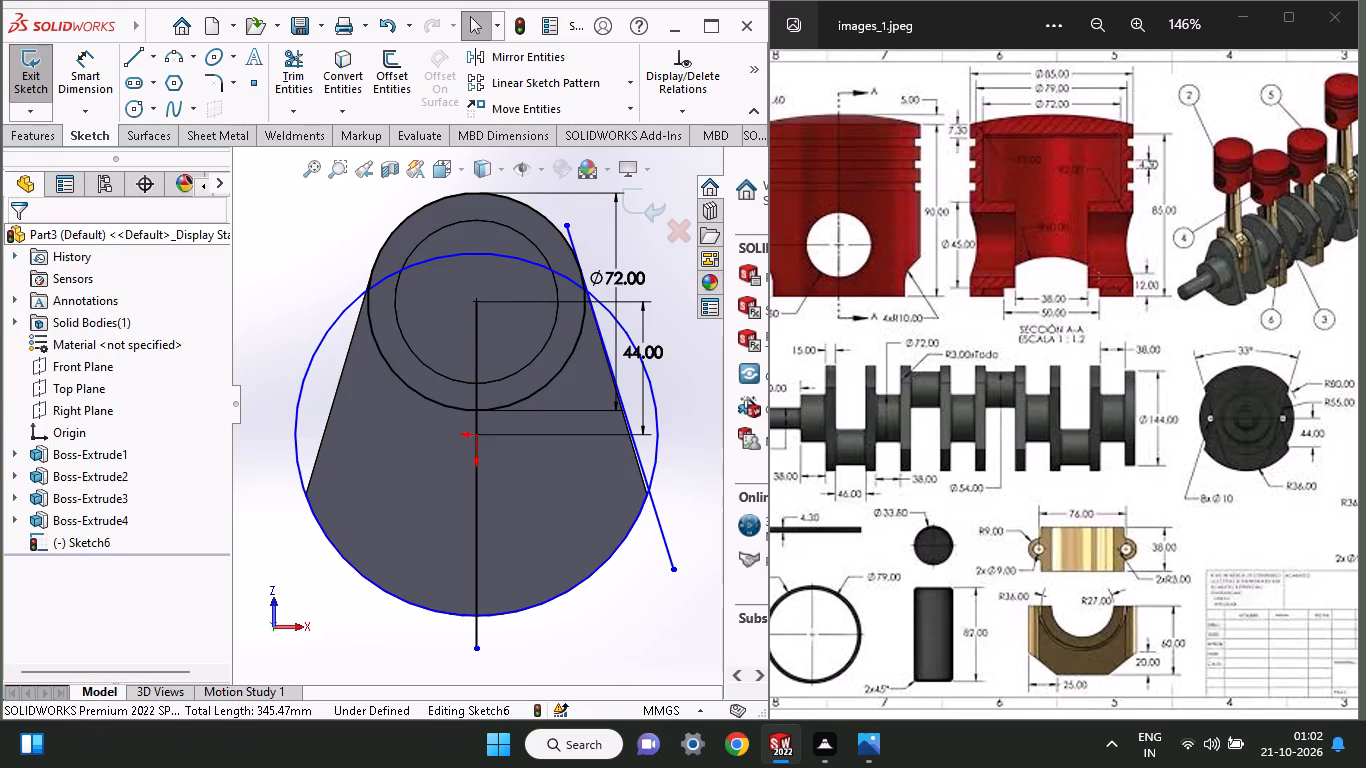
Dimension the angle between the vertical line and the right slanted line as 33/2 (16.5°).
{"action": "left_click", "coordinate": [89, 69]}
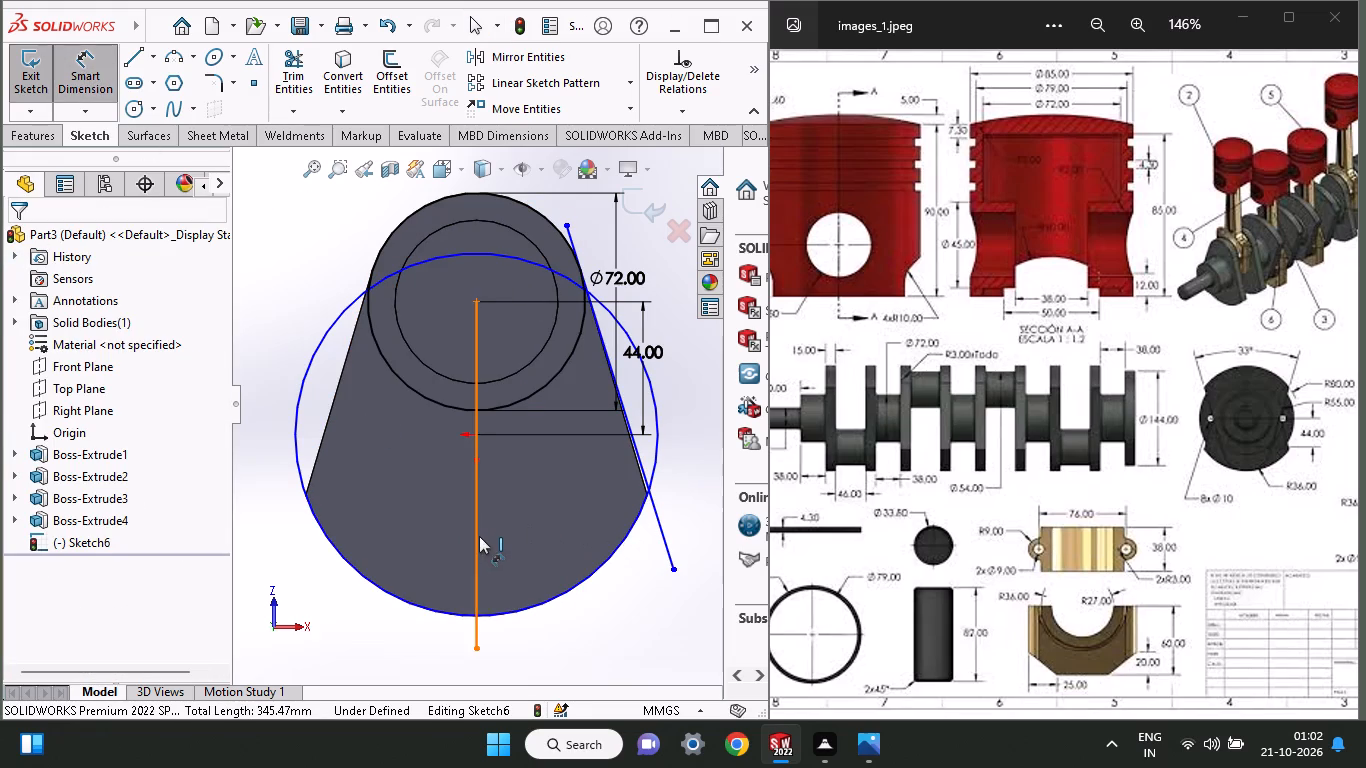
{"action": "left_click", "coordinate": [479, 536]}
{"action": "left_click", "coordinate": [652, 506]}
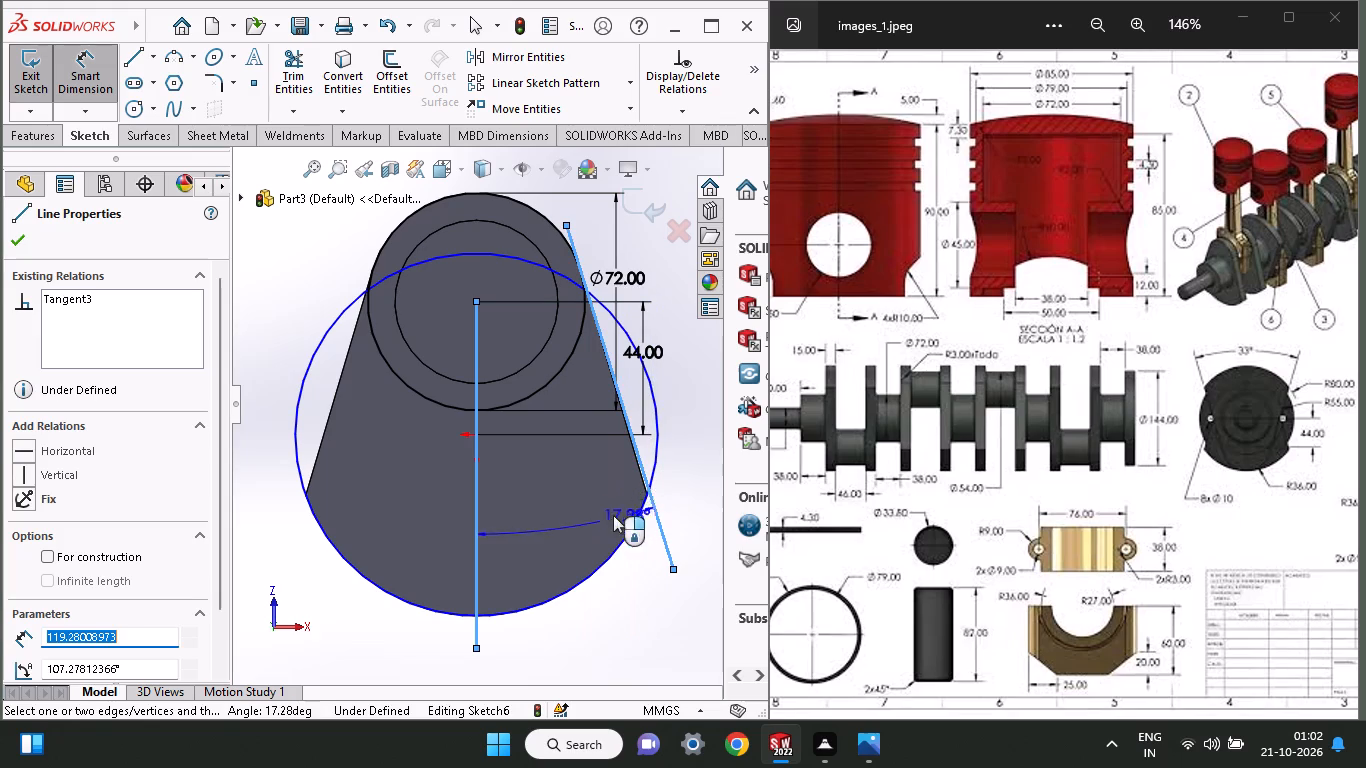
{"action": "left_click", "coordinate": [580, 511]}
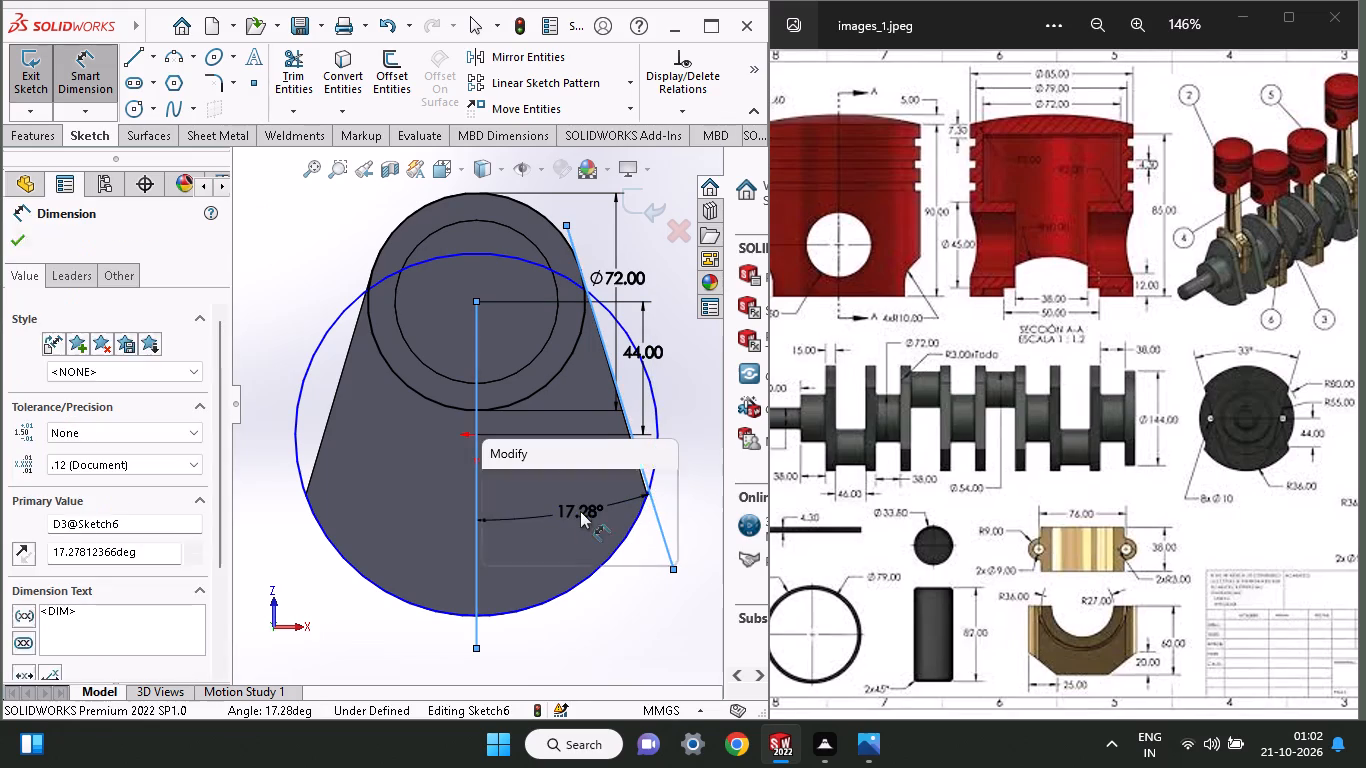
{"action": "type", "text": "33/2"}
{"action": "key", "text": "Return"}
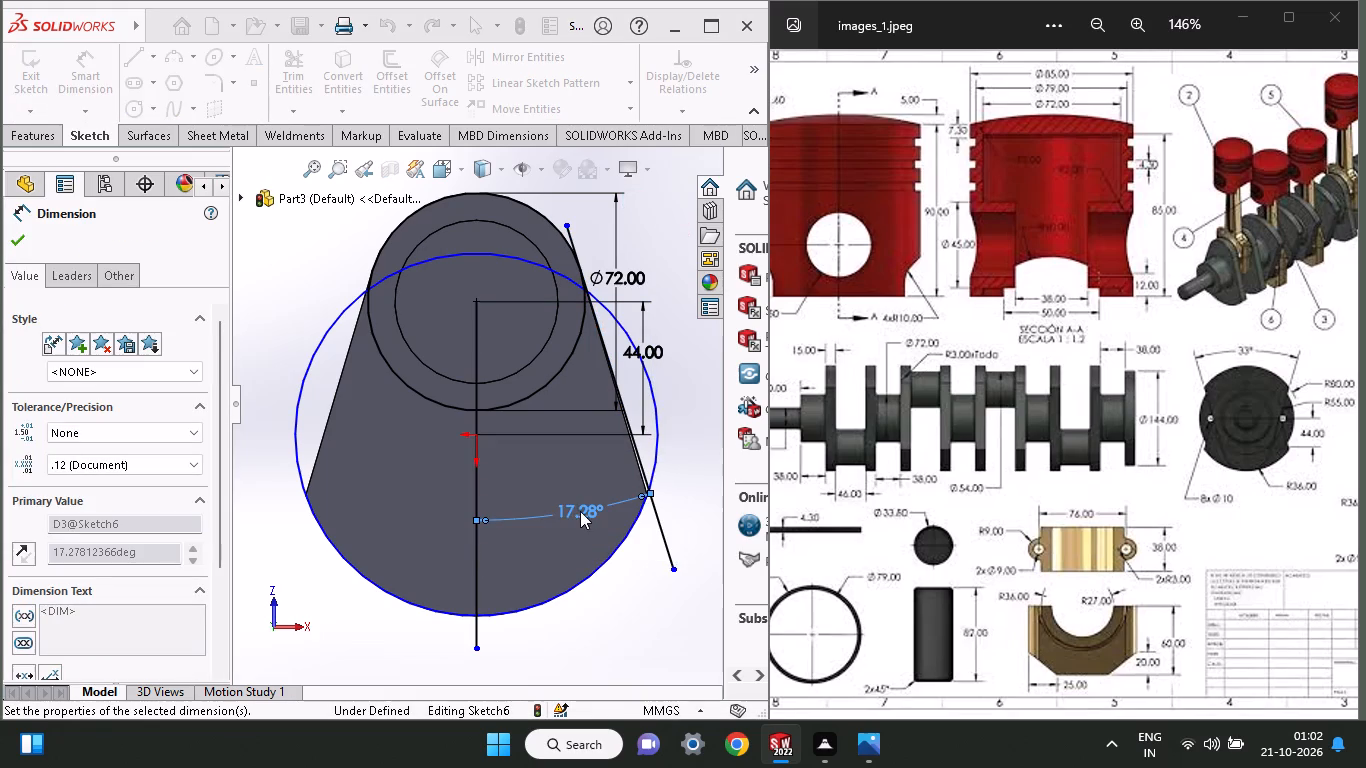
{"action": "left_click", "coordinate": [19, 234]}
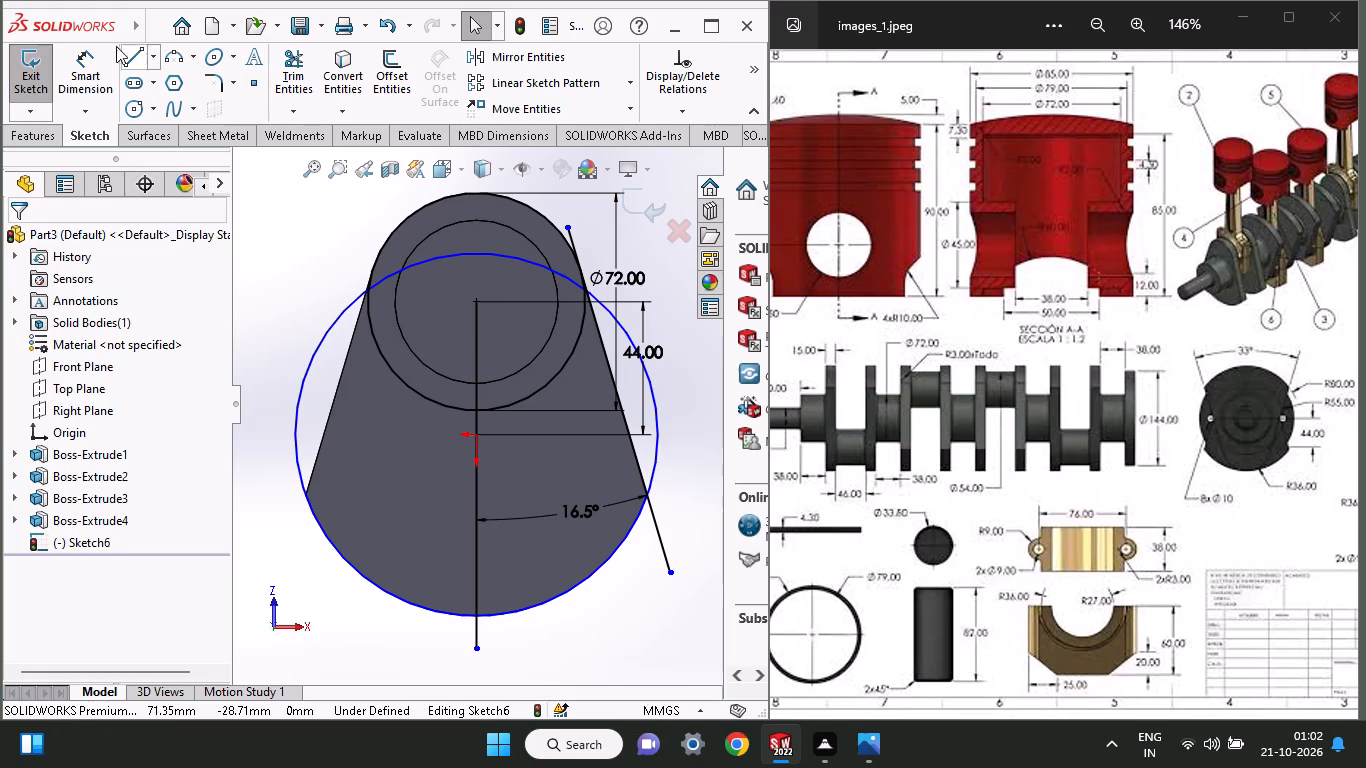
Sketch a slanted line along the web's left flank, from beside the 72 mm circle to outside the 60 mm radius circle.
{"action": "left_click", "coordinate": [126, 54]}
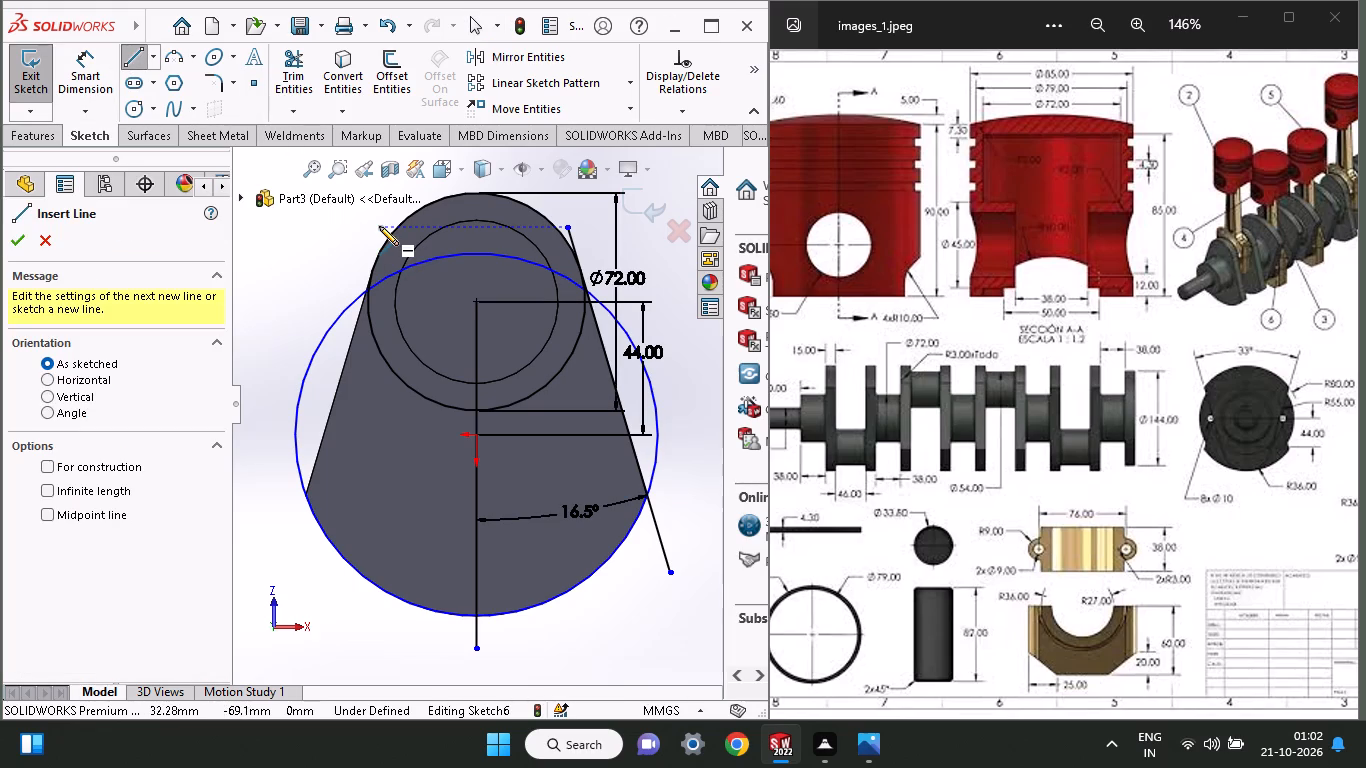
{"action": "left_click", "coordinate": [379, 226]}
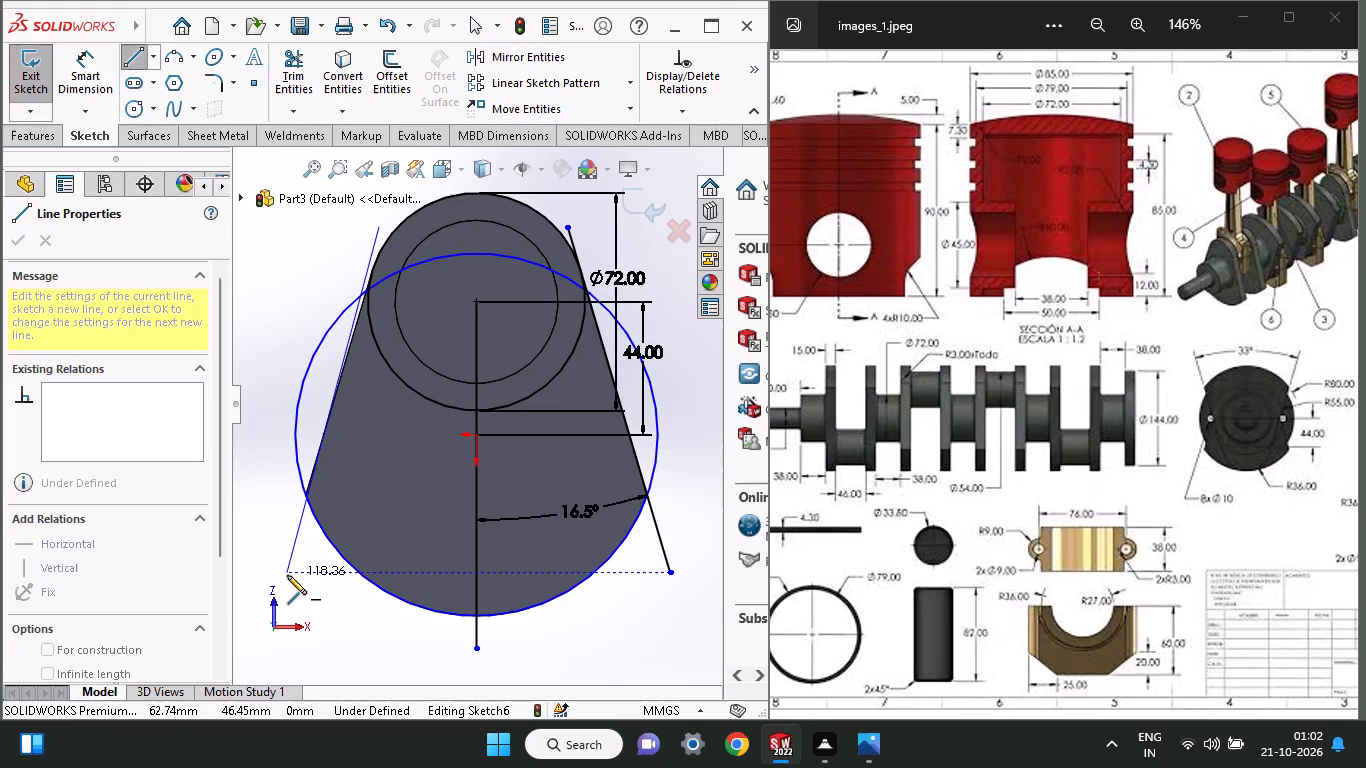
{"action": "left_click", "coordinate": [287, 575]}
{"action": "right_click", "coordinate": [301, 258]}
{"action": "left_click", "coordinate": [346, 259]}
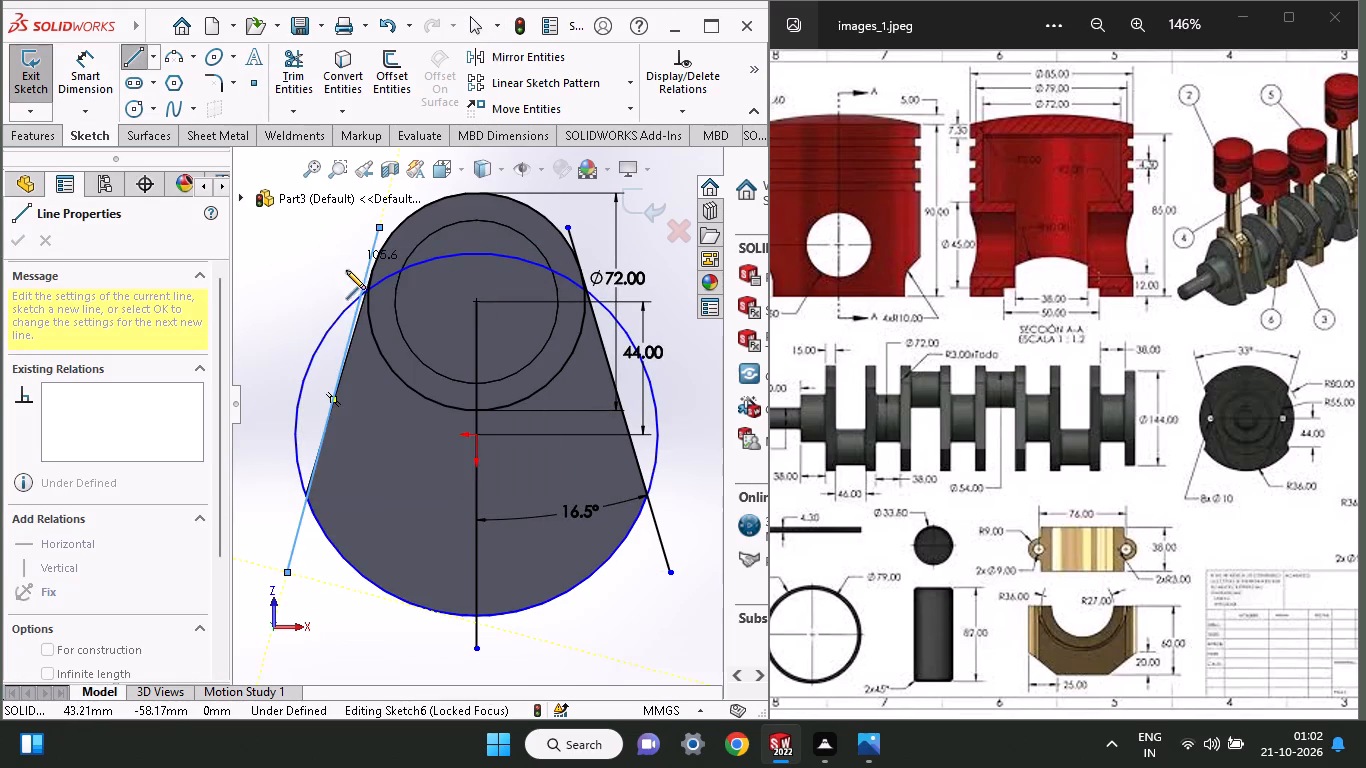
{"action": "right_click", "coordinate": [312, 277]}
{"action": "left_click", "coordinate": [340, 290]}
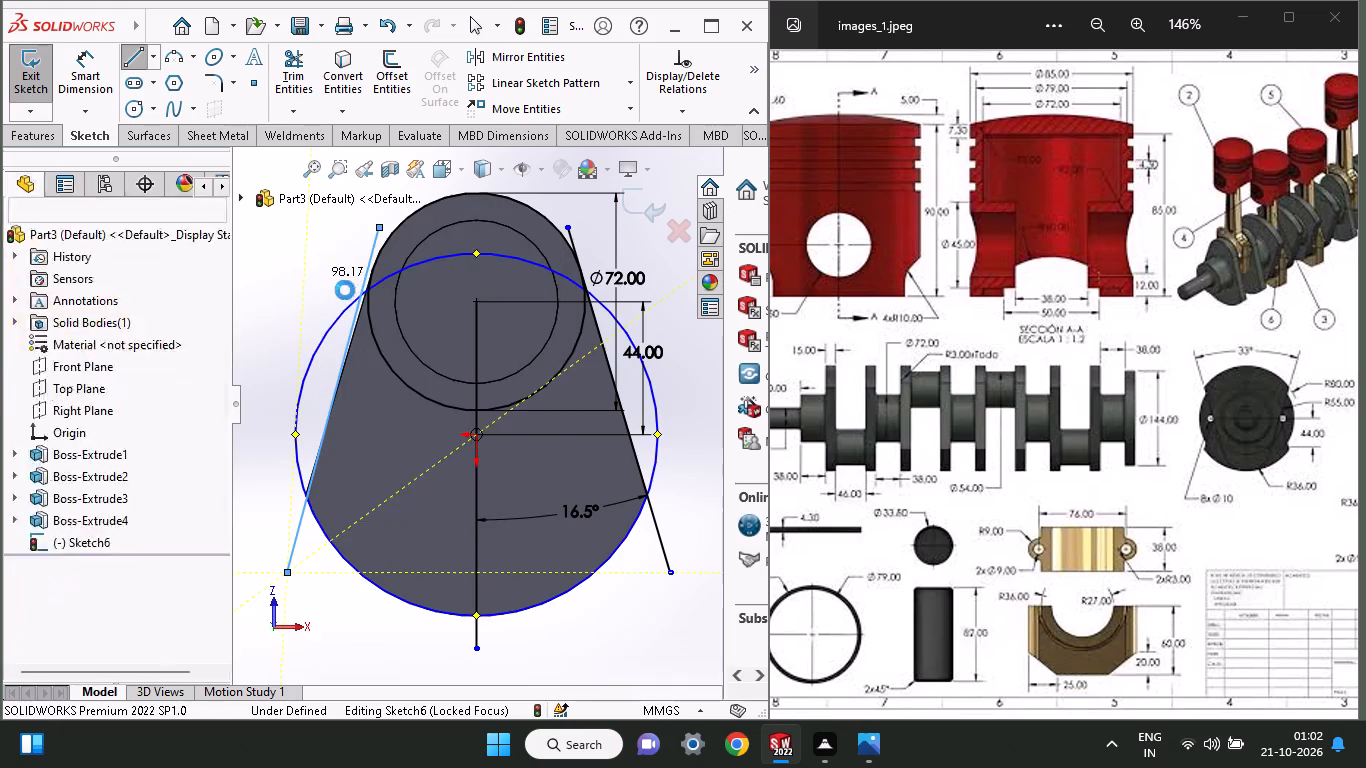
Make the web's left slanted line tangent to the 72 mm circle.
{"action": "left_click", "coordinate": [390, 239], "text": "shift"}
{"action": "left_click", "coordinate": [372, 249], "text": "shift"}
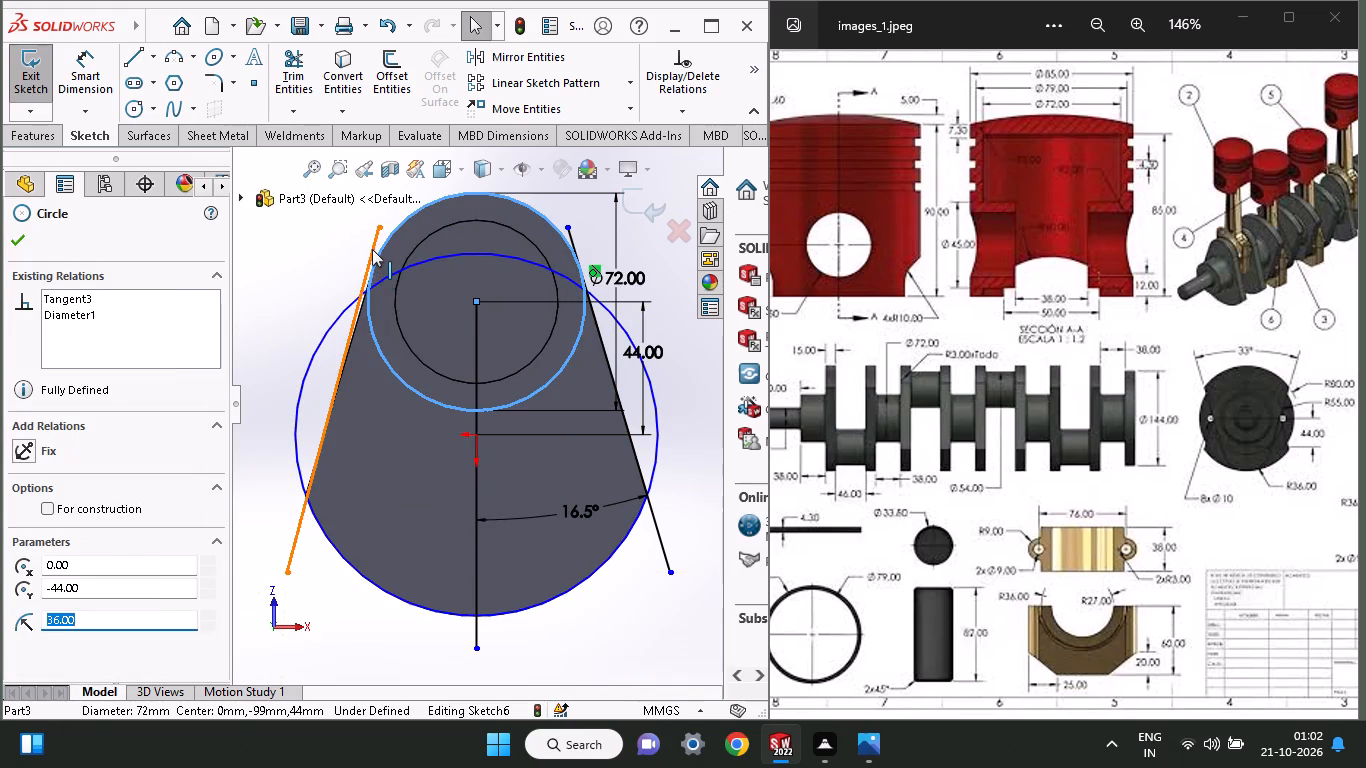
{"action": "left_click", "coordinate": [53, 566]}
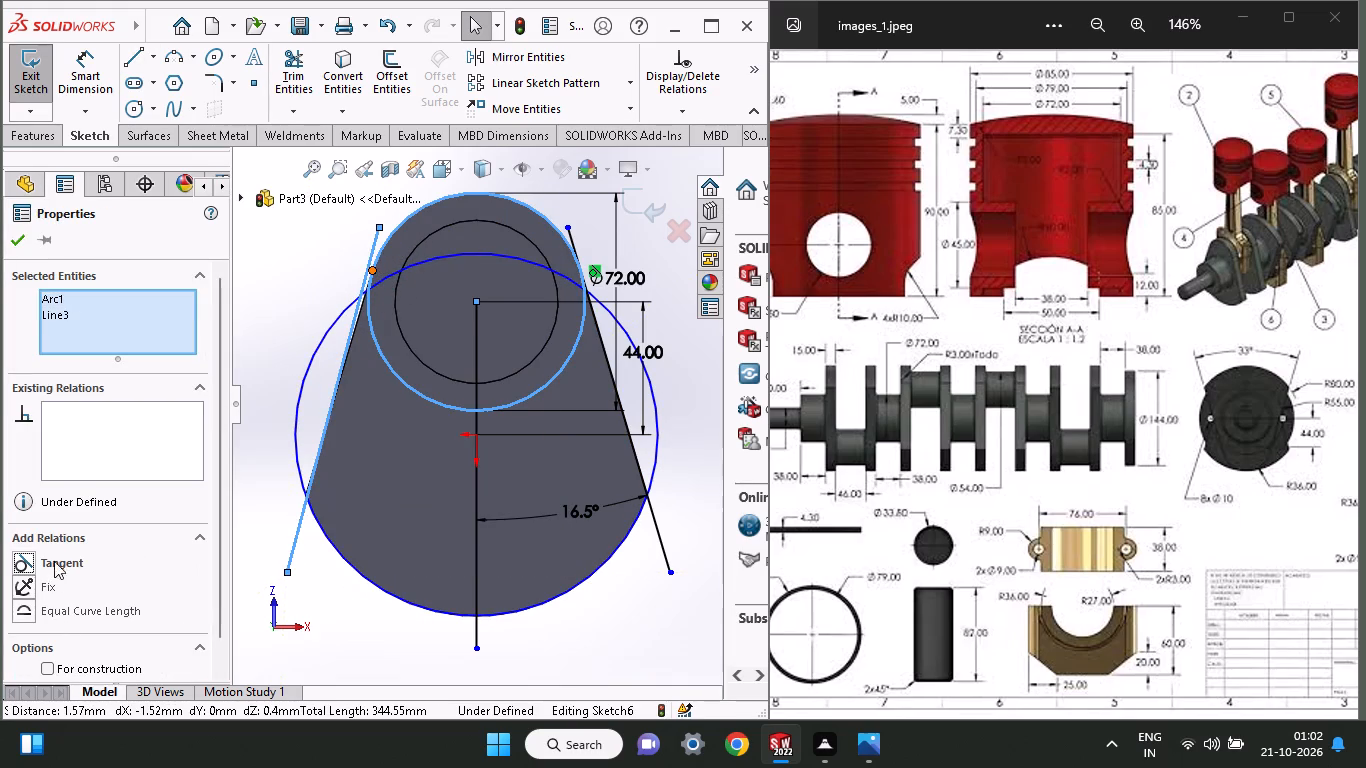
{"action": "left_click", "coordinate": [22, 237]}
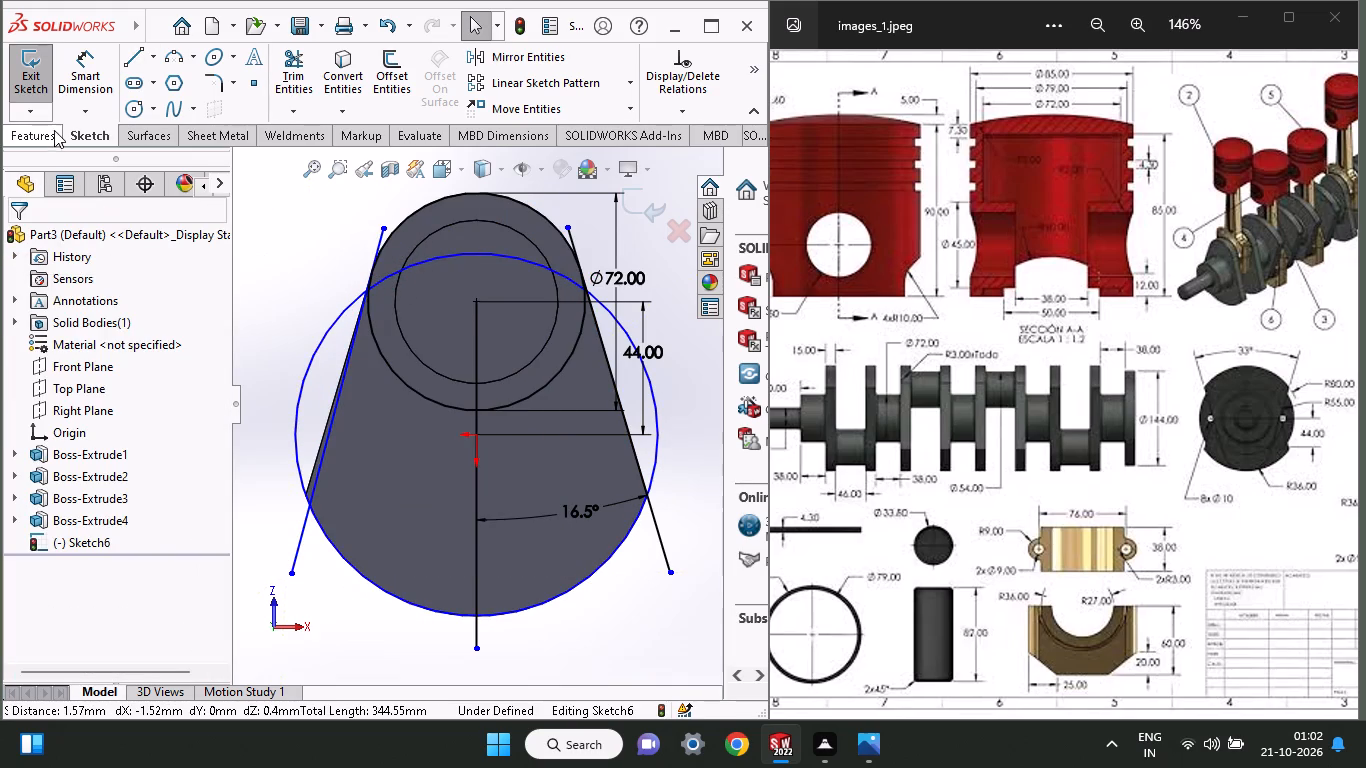
Dimension the angle between the left slanted line and the vertical line as 16.5°.
{"action": "left_click", "coordinate": [90, 90]}
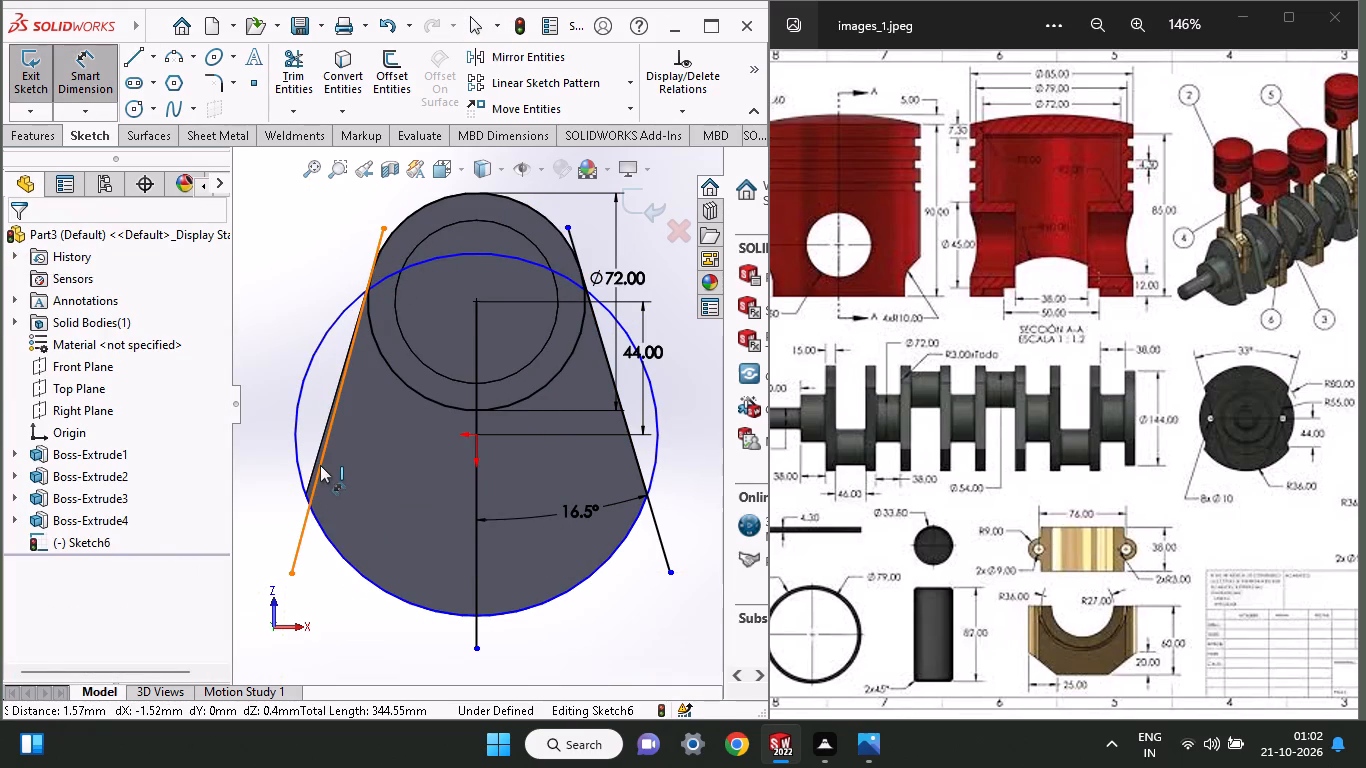
{"action": "left_click", "coordinate": [320, 465]}
{"action": "left_click", "coordinate": [474, 495]}
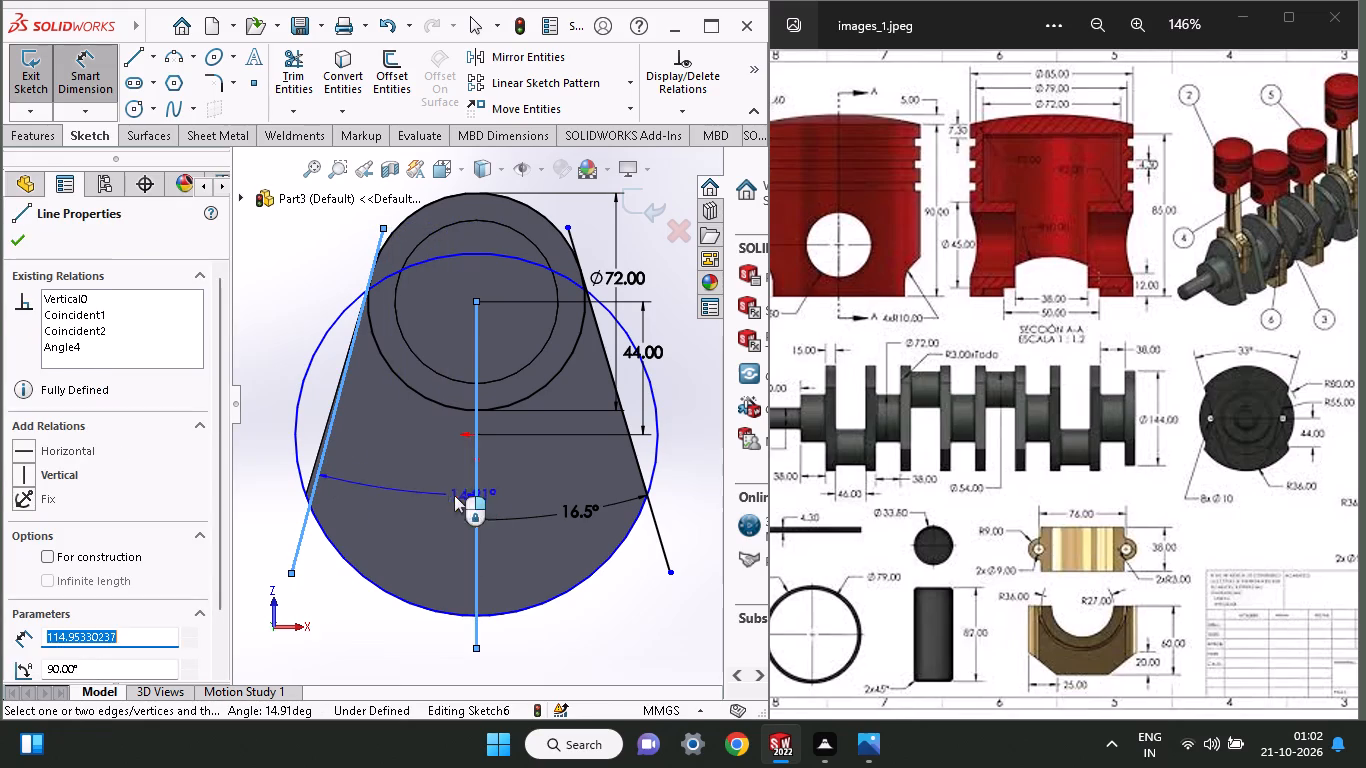
{"action": "left_click", "coordinate": [404, 491]}
{"action": "type", "text": "16.5"}
{"action": "key", "text": "Return"}
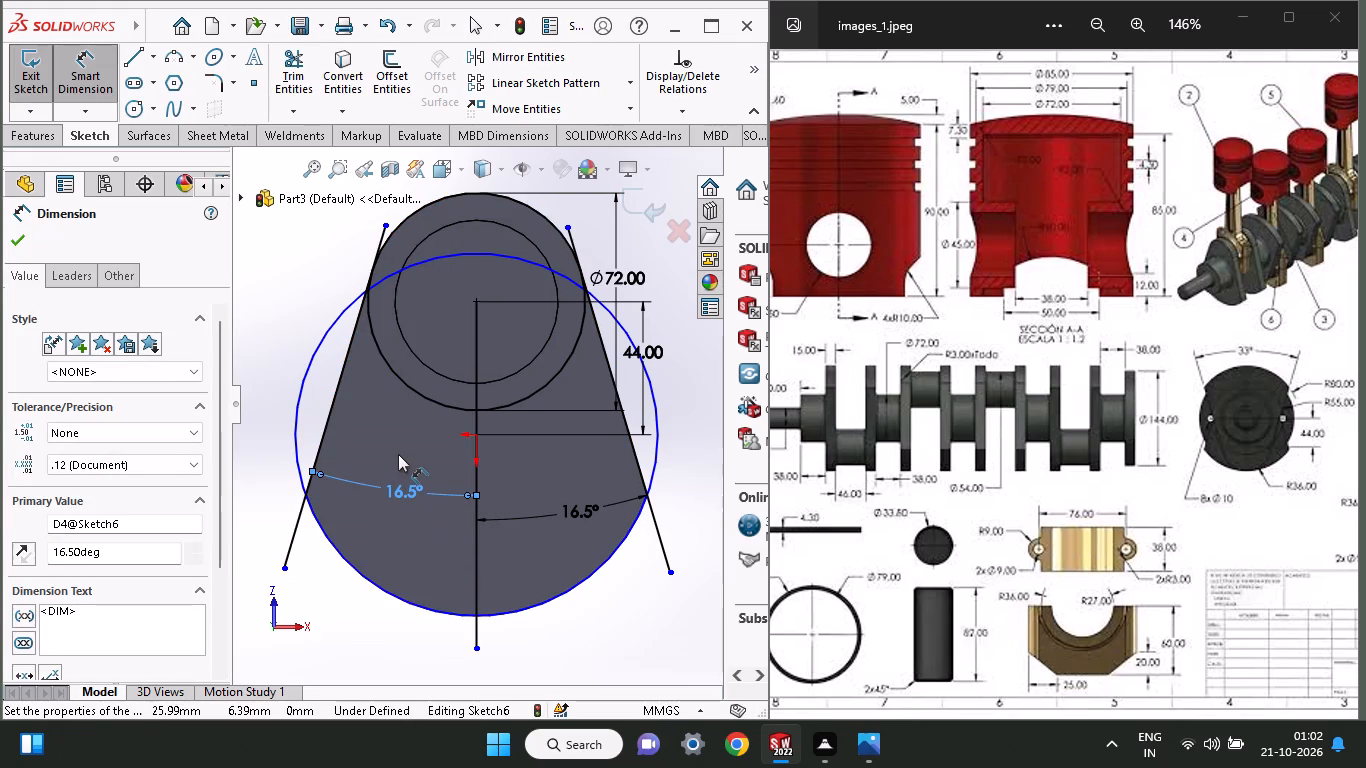
Trim the 60 mm radius circle's arcs outside both flanks and the slanted lines' lower ends that extend past the circle.
{"action": "left_click", "coordinate": [306, 81]}
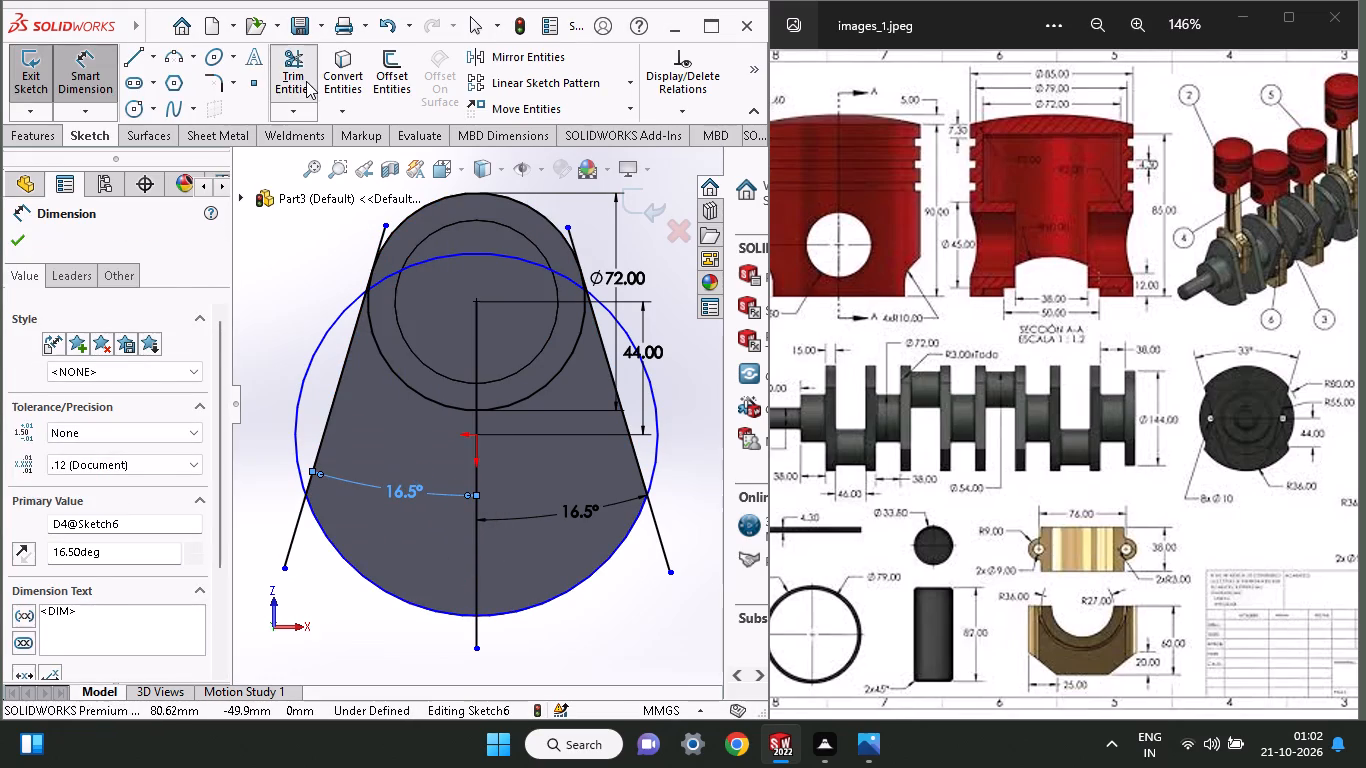
{"action": "left_click_drag", "start_coordinate": [303, 276], "coordinate": [319, 388]}
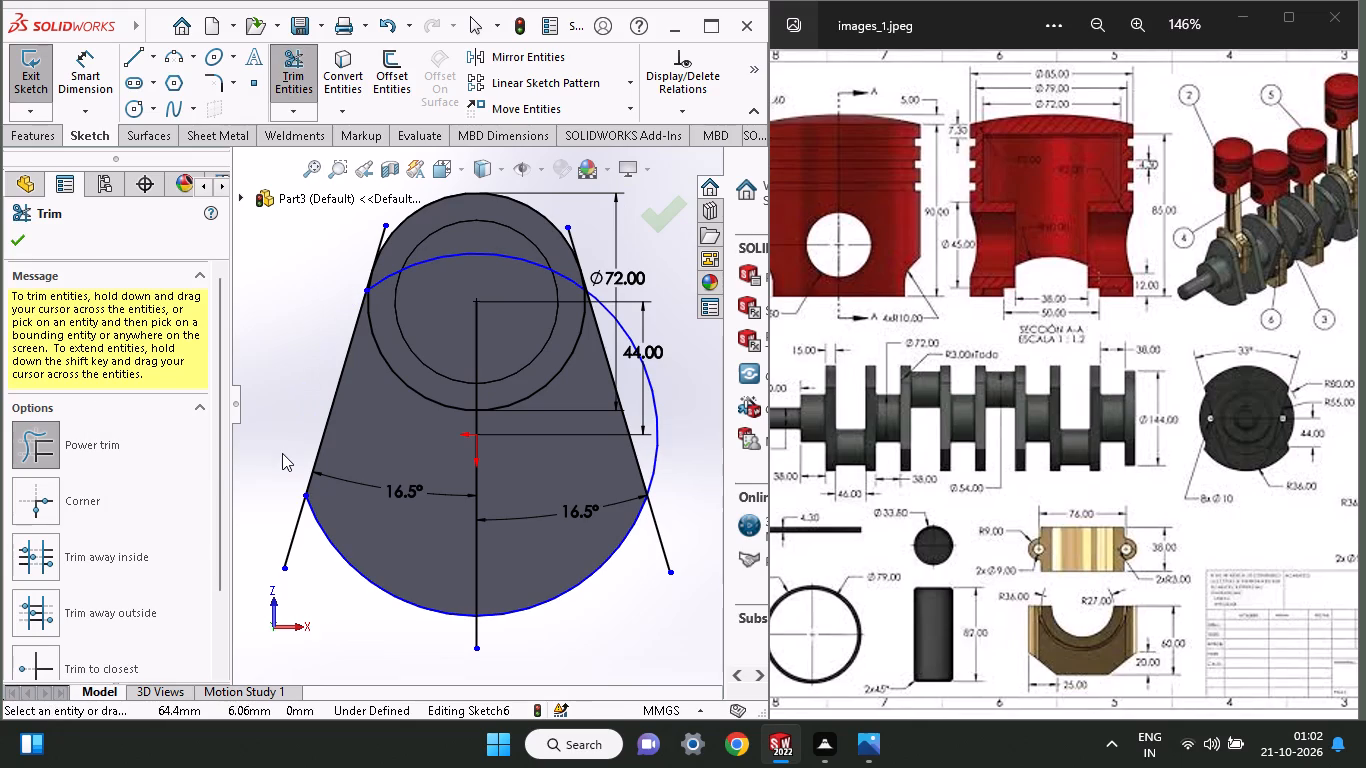
{"action": "left_click_drag", "start_coordinate": [279, 462], "coordinate": [295, 586]}
{"action": "left_click_drag", "start_coordinate": [615, 573], "coordinate": [620, 573]}
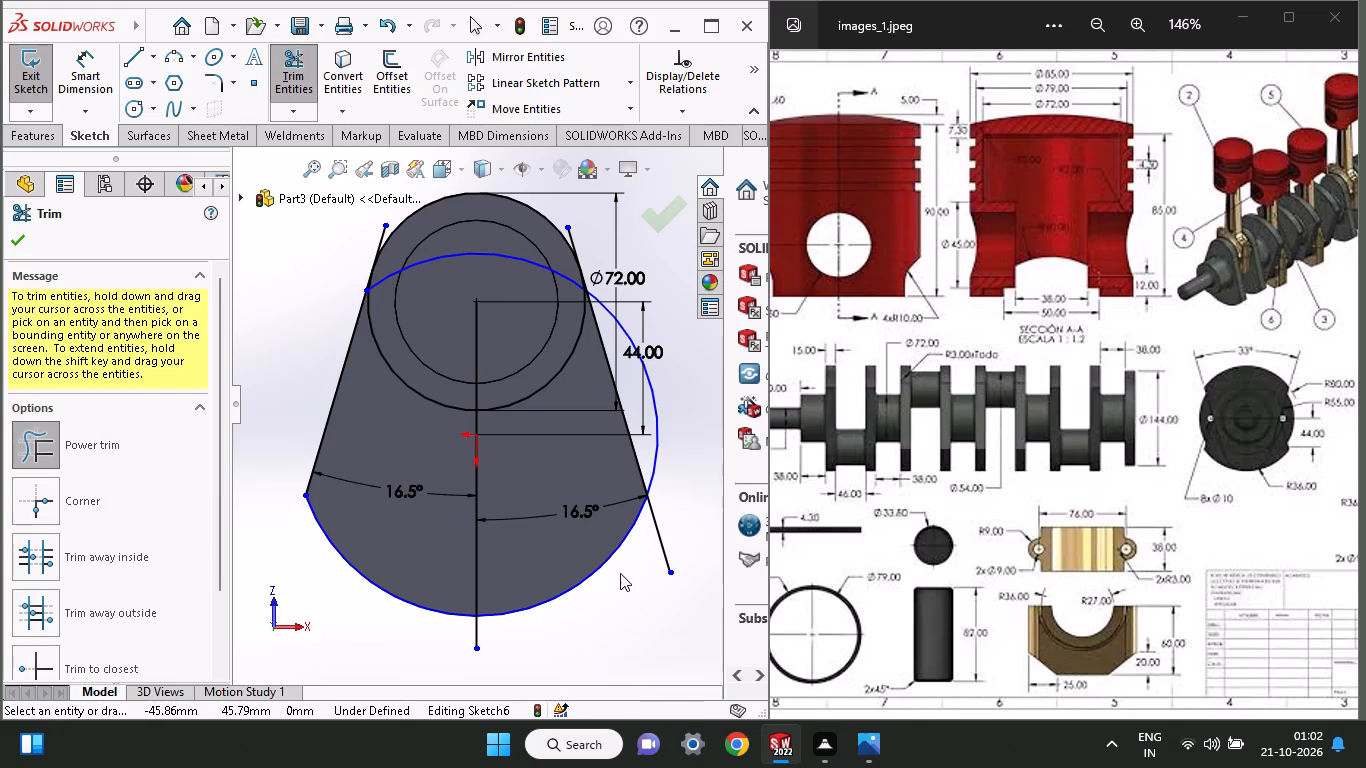
{"action": "left_click_drag", "start_coordinate": [620, 573], "coordinate": [686, 483]}
{"action": "left_click_drag", "start_coordinate": [676, 462], "coordinate": [636, 359]}
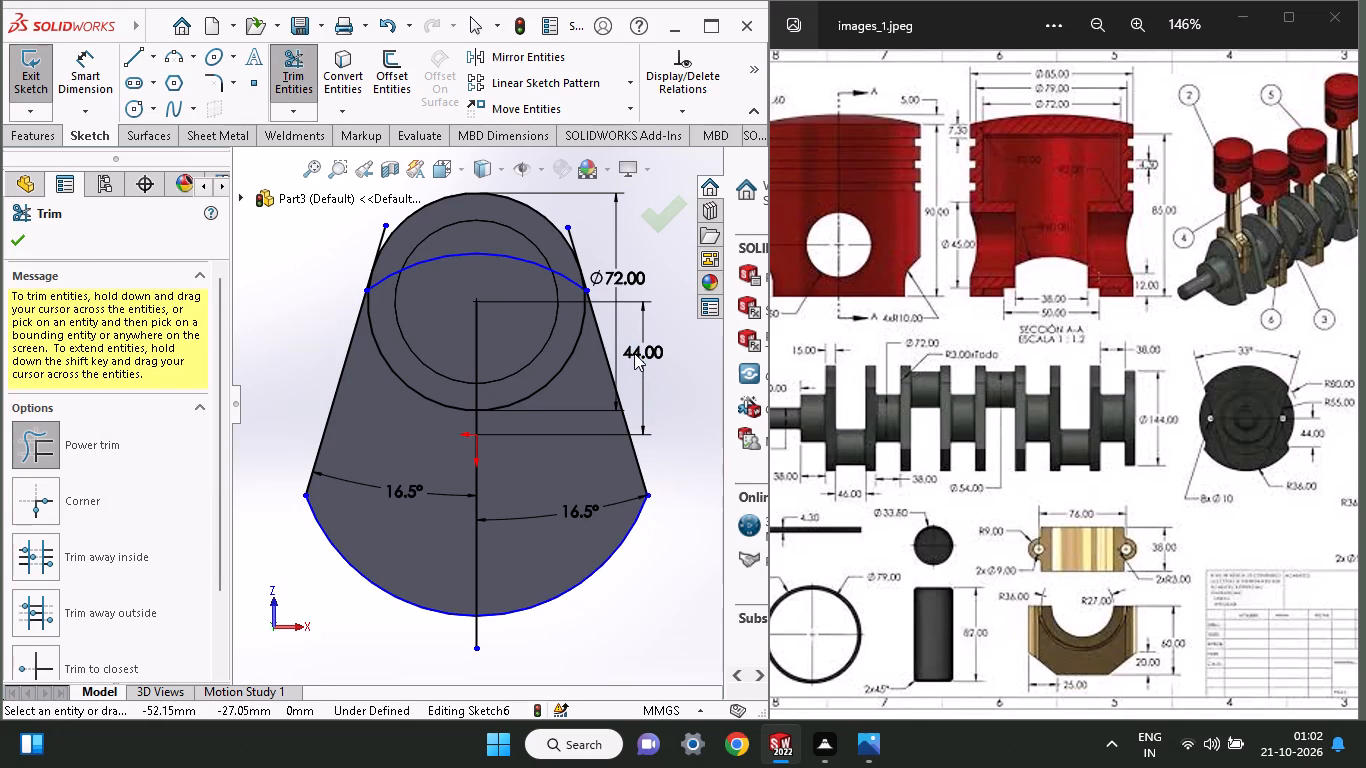
Trim the upper ends of both slanted lines back to their tangent points on the 72 mm circle.
{"action": "scroll", "coordinate": [570, 249], "scroll_direction": "down", "scroll_amount": 2, "text": "ctrl"}
{"action": "left_click_drag", "start_coordinate": [584, 261], "coordinate": [554, 242]}
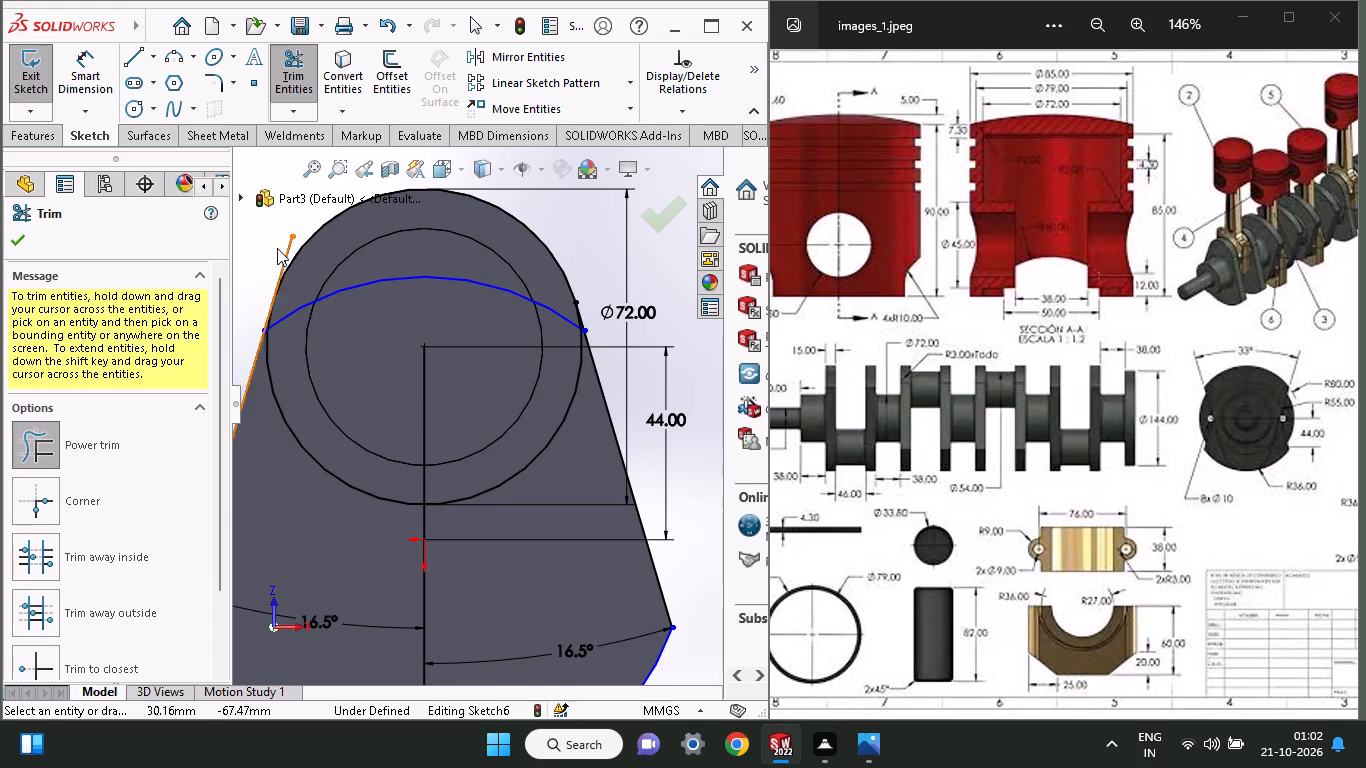
{"action": "left_click_drag", "start_coordinate": [256, 259], "coordinate": [298, 257]}
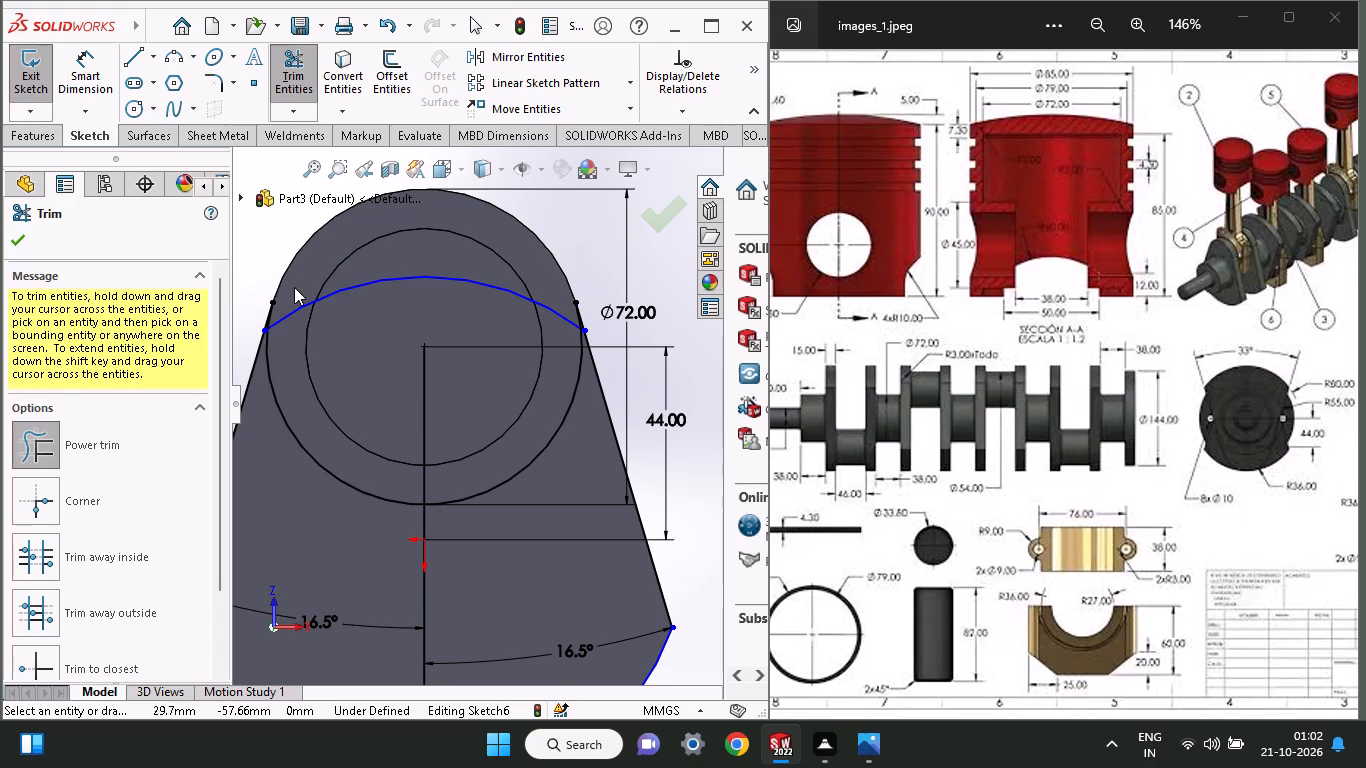
{"action": "key", "text": "ctrl+z"}
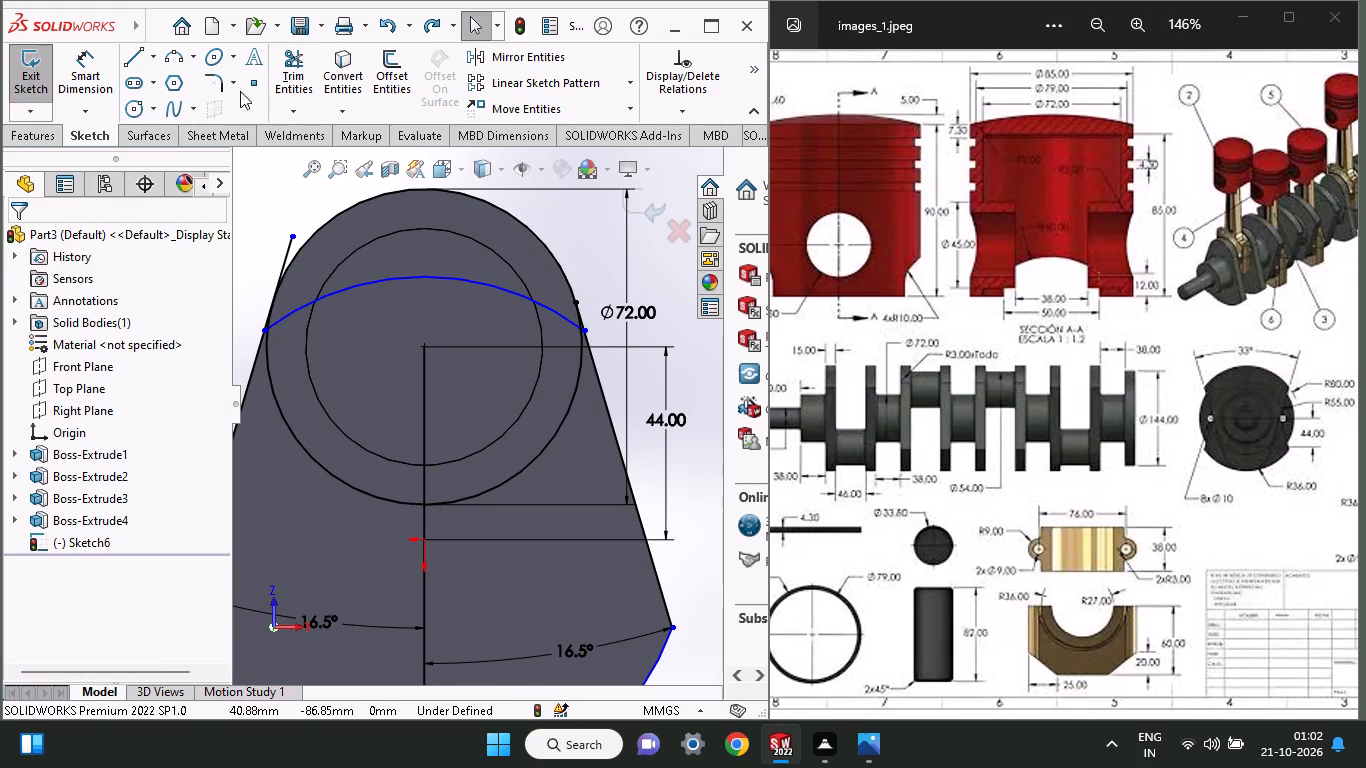
{"action": "left_click", "coordinate": [291, 70]}
{"action": "left_click_drag", "start_coordinate": [267, 246], "coordinate": [289, 243]}
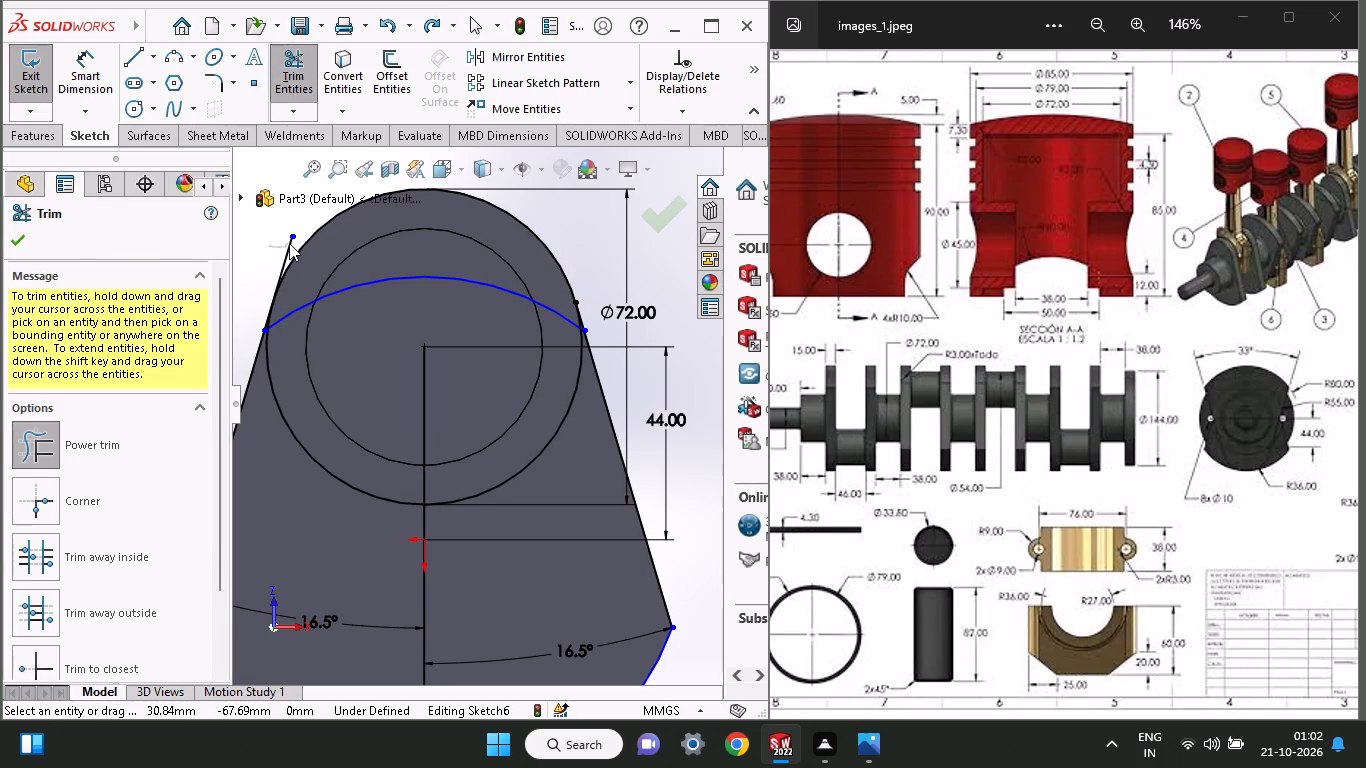
{"action": "left_click_drag", "start_coordinate": [289, 243], "coordinate": [276, 256]}
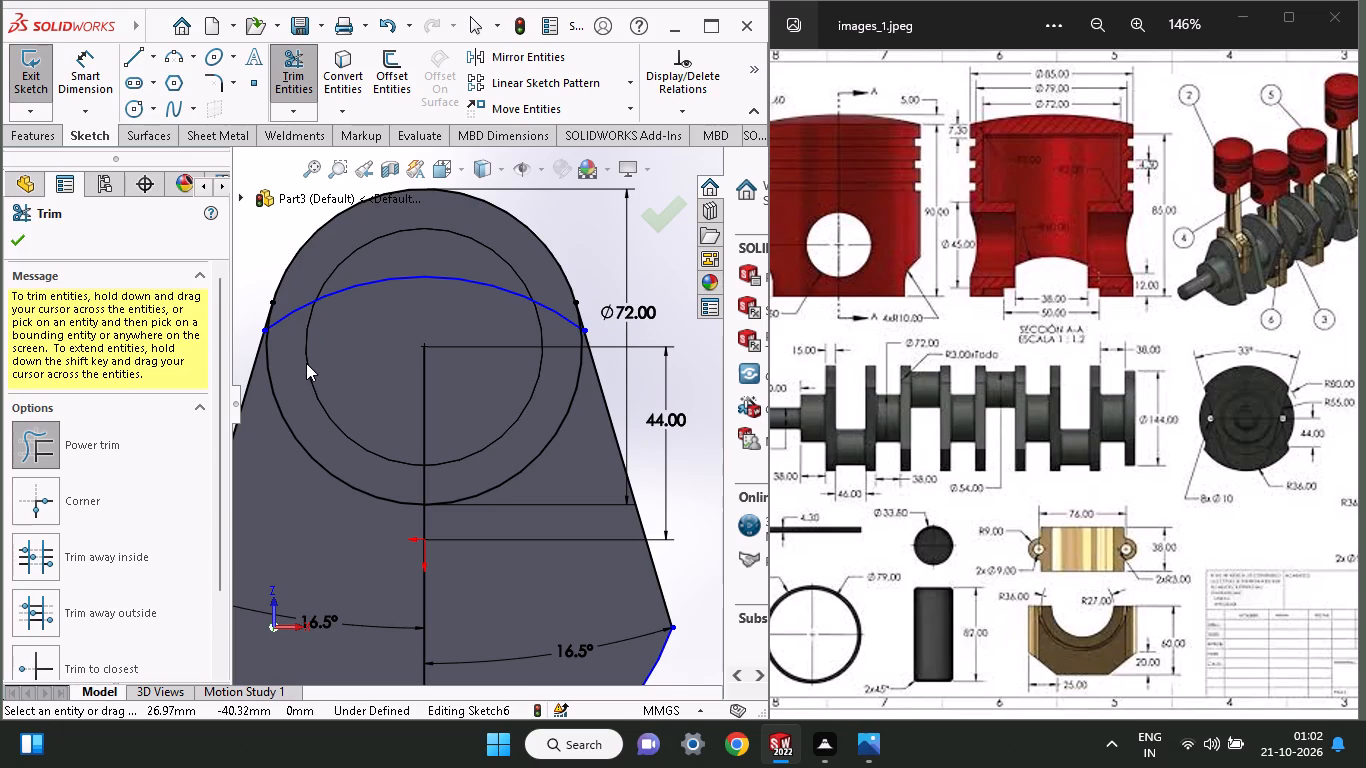
Trim the 60 mm radius circle's upper arc and the 72 mm circle's lower-left arc, including the leftover stubs at the left flank.
{"action": "left_click_drag", "start_coordinate": [293, 337], "coordinate": [303, 288]}
{"action": "left_click_drag", "start_coordinate": [258, 419], "coordinate": [296, 375]}
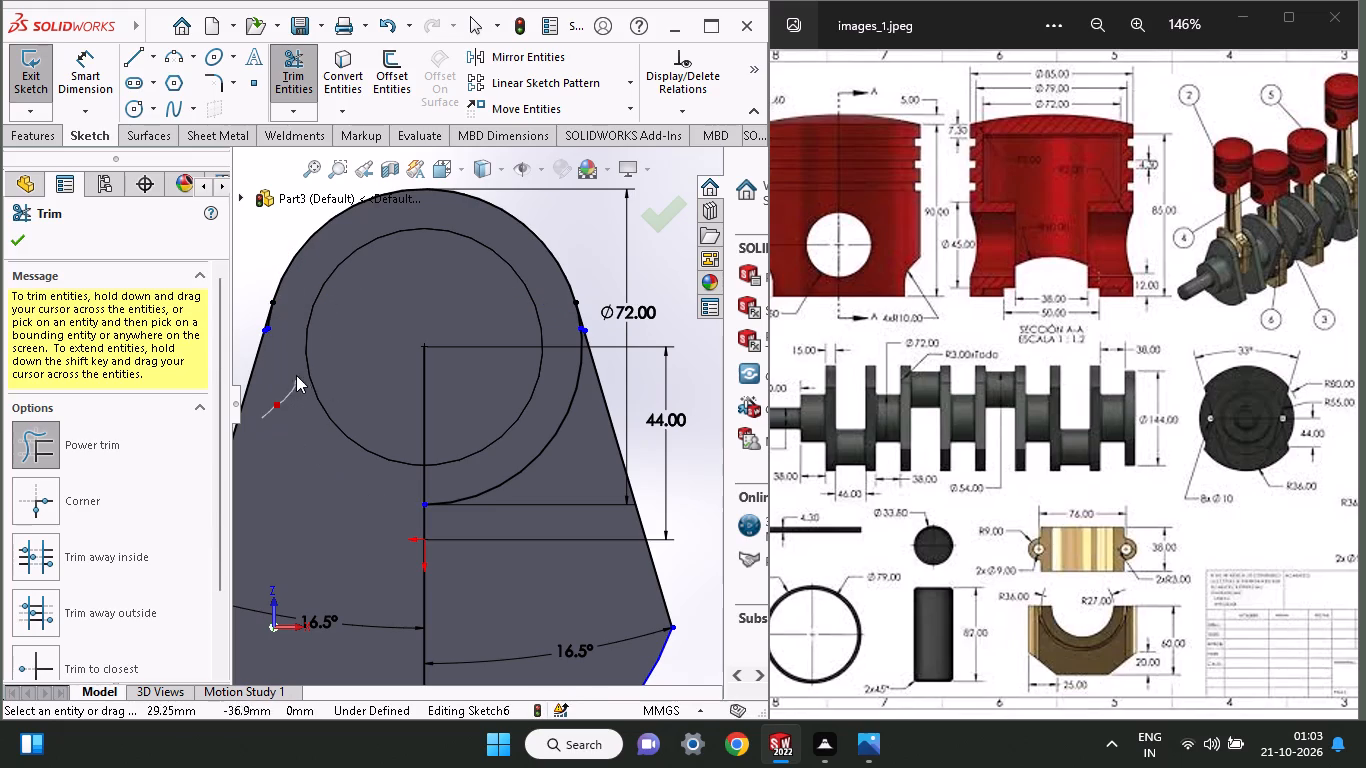
{"action": "left_click_drag", "start_coordinate": [296, 375], "coordinate": [269, 327]}
{"action": "scroll", "coordinate": [267, 325], "scroll_direction": "down", "scroll_amount": 3, "text": "ctrl"}
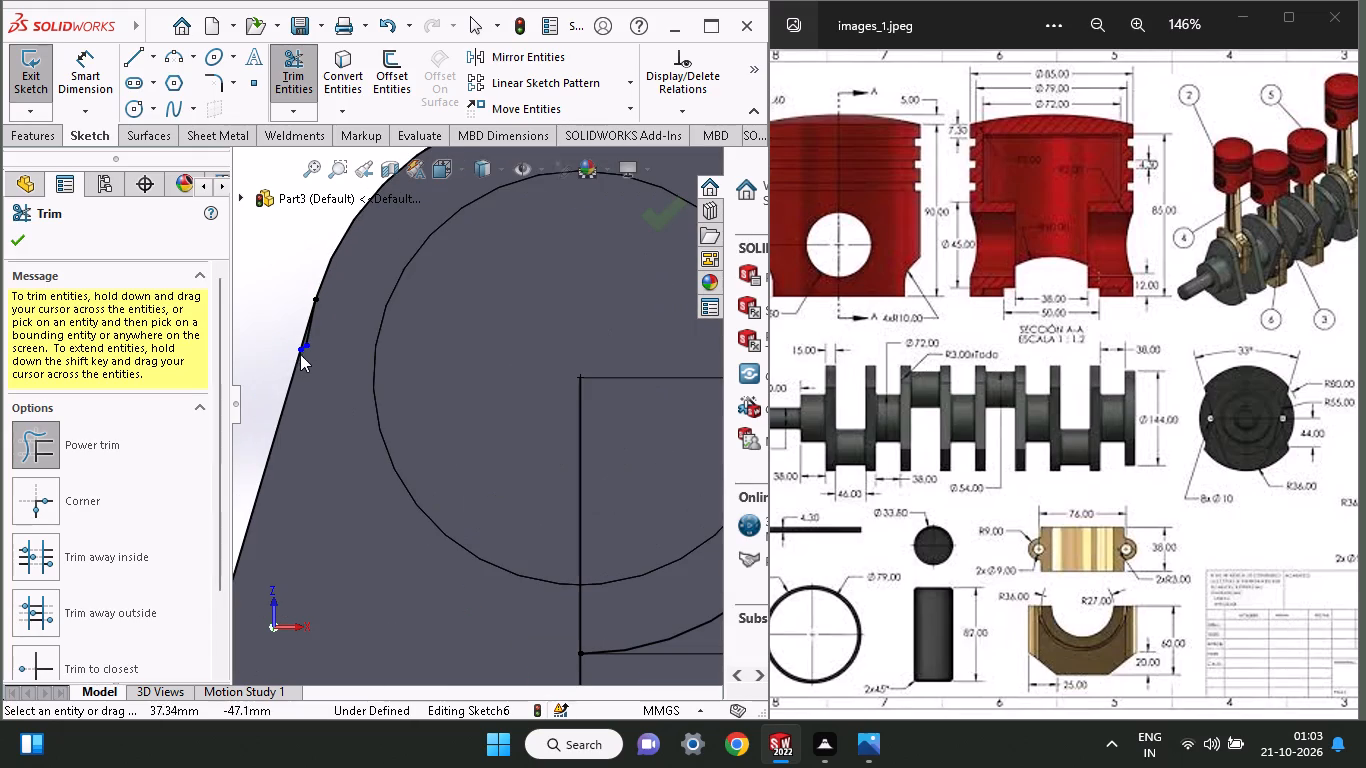
{"action": "left_click_drag", "start_coordinate": [320, 354], "coordinate": [313, 326]}
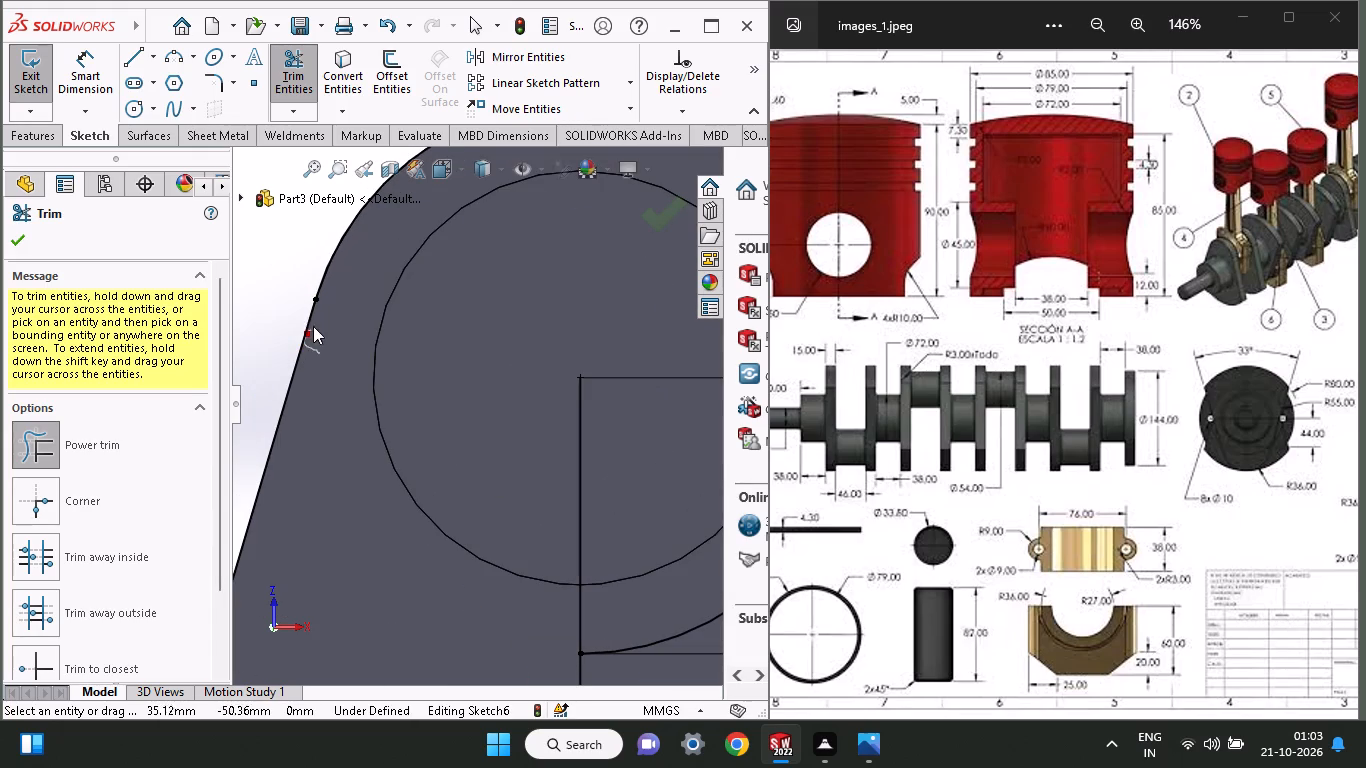
{"action": "left_click_drag", "start_coordinate": [313, 326], "coordinate": [315, 324]}
Trim the 72 mm circle's lower-right arc inside the web and the leftover arc stubs at the right flank.
{"action": "scroll", "coordinate": [320, 332], "scroll_direction": "up", "scroll_amount": 5, "text": "ctrl"}
{"action": "scroll", "coordinate": [455, 490], "scroll_direction": "up", "scroll_amount": 2, "text": "ctrl"}
{"action": "scroll", "coordinate": [565, 489], "scroll_direction": "down", "scroll_amount": 3, "text": "ctrl"}
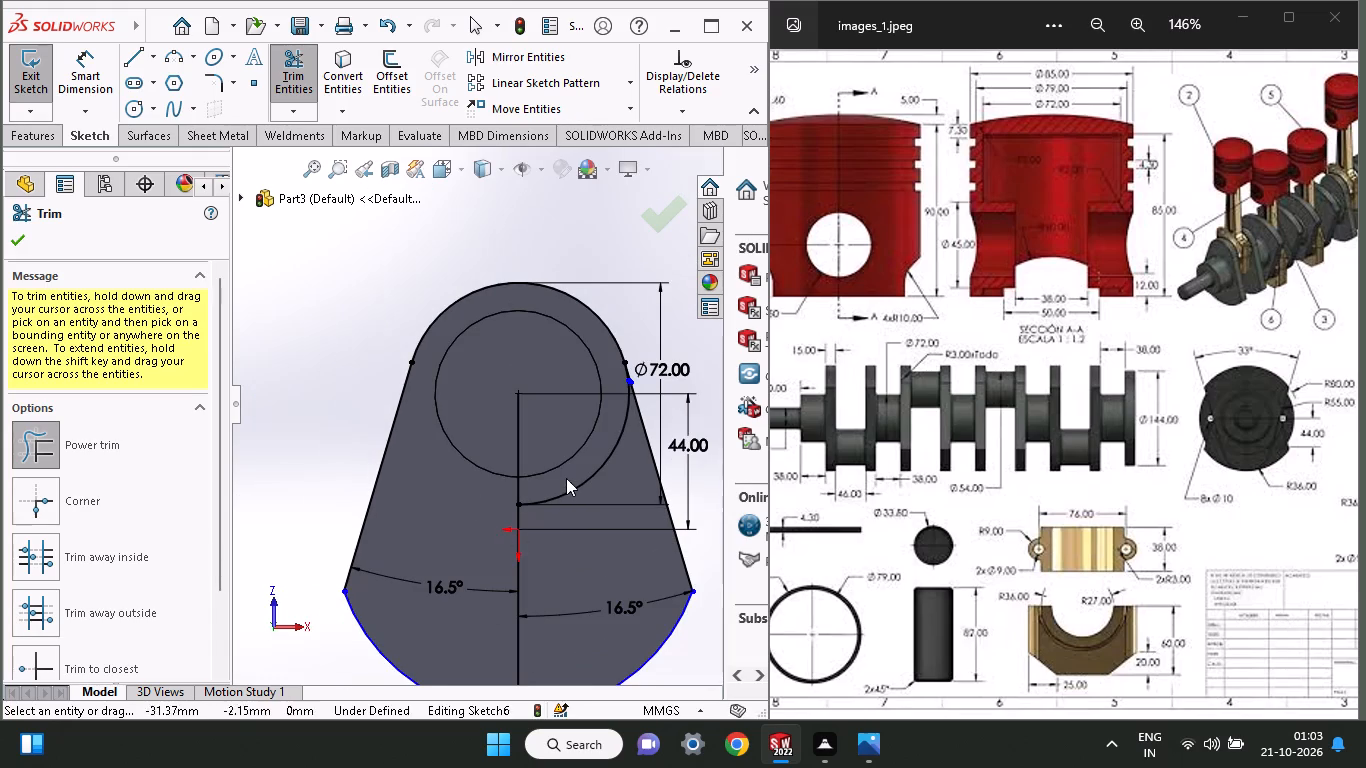
{"action": "left_click_drag", "start_coordinate": [556, 434], "coordinate": [567, 347]}
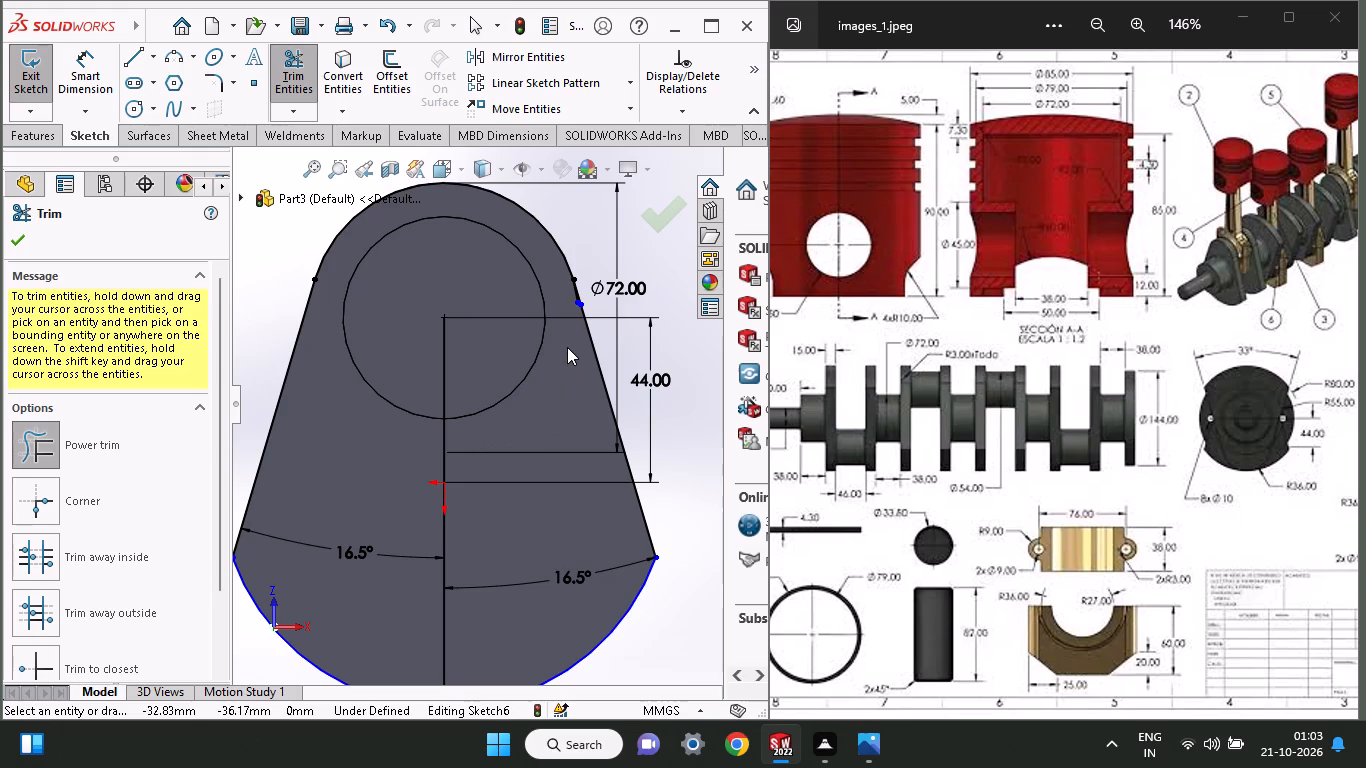
{"action": "scroll", "coordinate": [561, 294], "scroll_direction": "down", "scroll_amount": 5, "text": "ctrl"}
{"action": "scroll", "coordinate": [561, 391], "scroll_direction": "down", "scroll_amount": 1, "text": "ctrl"}
{"action": "scroll", "coordinate": [560, 395], "scroll_direction": "up", "scroll_amount": 1}
{"action": "scroll", "coordinate": [560, 392], "scroll_direction": "down", "scroll_amount": 5, "text": "ctrl"}
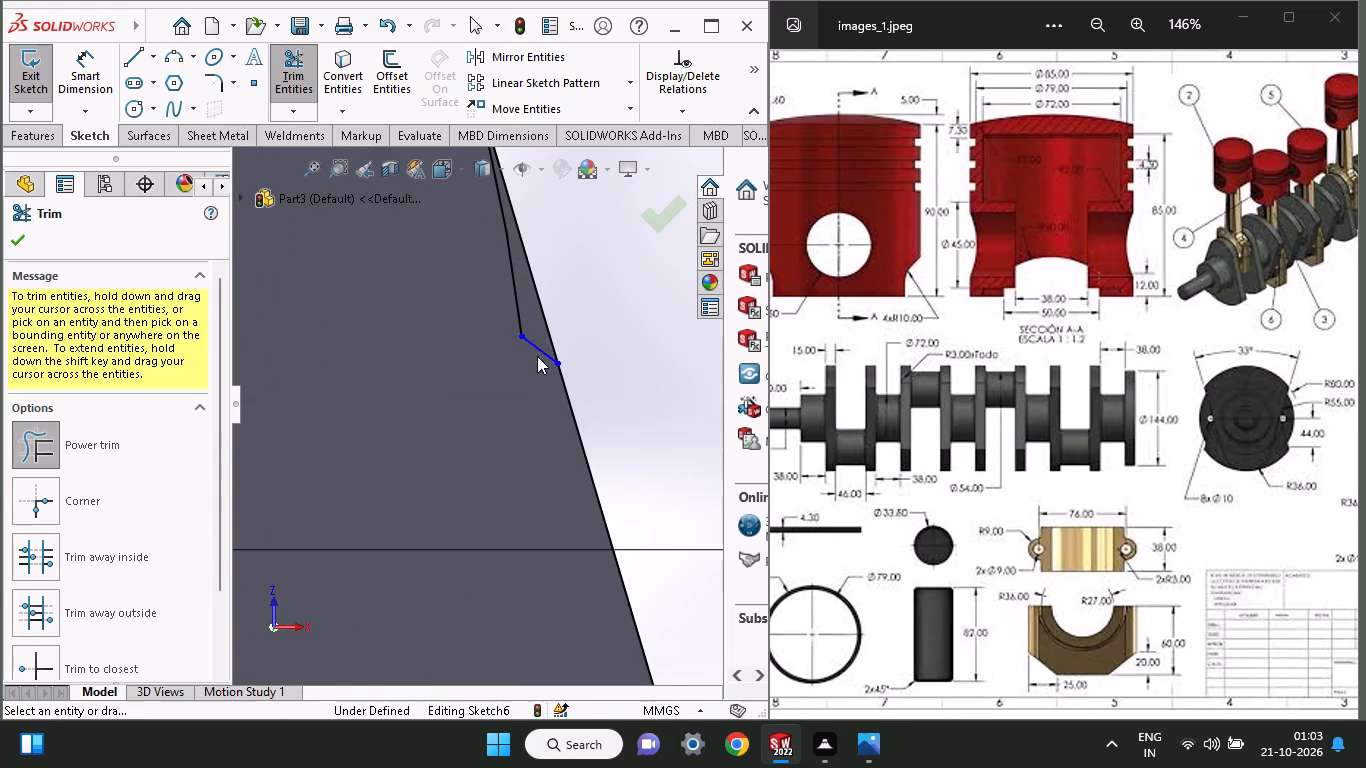
{"action": "left_click_drag", "start_coordinate": [536, 367], "coordinate": [501, 283]}
{"action": "scroll", "coordinate": [495, 281], "scroll_direction": "up", "scroll_amount": 5, "text": "ctrl"}
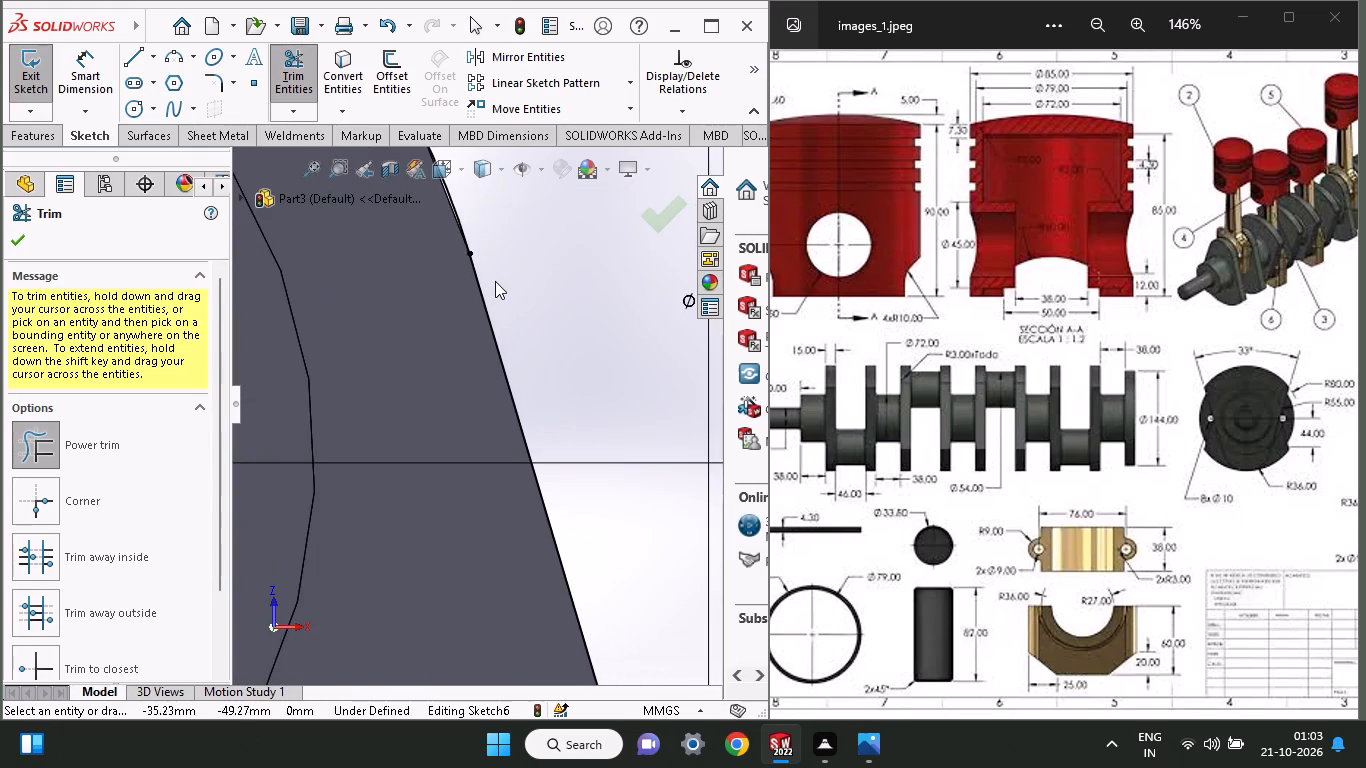
{"action": "scroll", "coordinate": [495, 281], "scroll_direction": "up", "scroll_amount": 5, "text": "ctrl"}
{"action": "scroll", "coordinate": [408, 361], "scroll_direction": "up", "scroll_amount": 8, "text": "ctrl"}
{"action": "scroll", "coordinate": [341, 421], "scroll_direction": "down", "scroll_amount": 7, "text": "ctrl"}
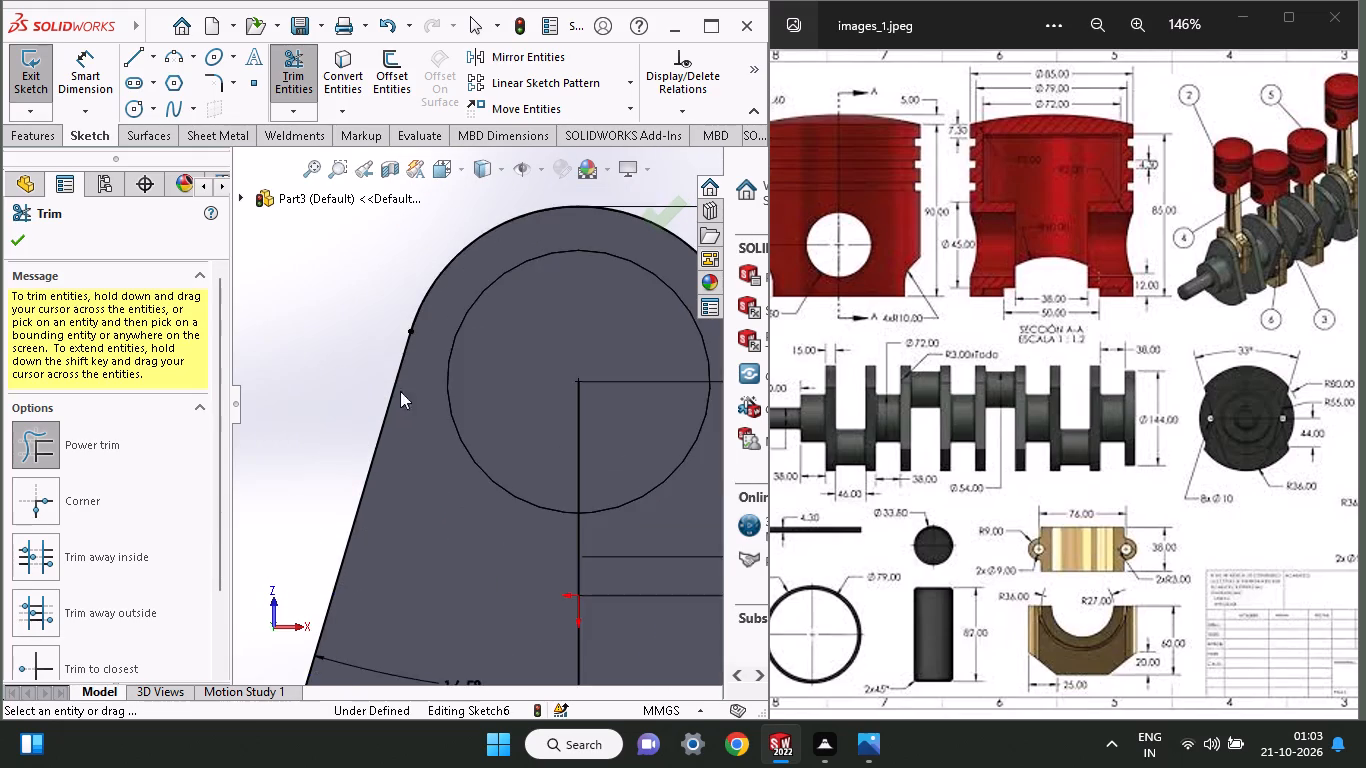
Trim away the vertical line at the web's centre, both its stub below the 60 mm arc and the portion inside the profile.
{"action": "scroll", "coordinate": [439, 338], "scroll_direction": "down", "scroll_amount": 4, "text": "ctrl"}
{"action": "scroll", "coordinate": [439, 338], "scroll_direction": "up", "scroll_amount": 9, "text": "ctrl"}
{"action": "scroll", "coordinate": [659, 535], "scroll_direction": "up", "scroll_amount": 4, "text": "ctrl"}
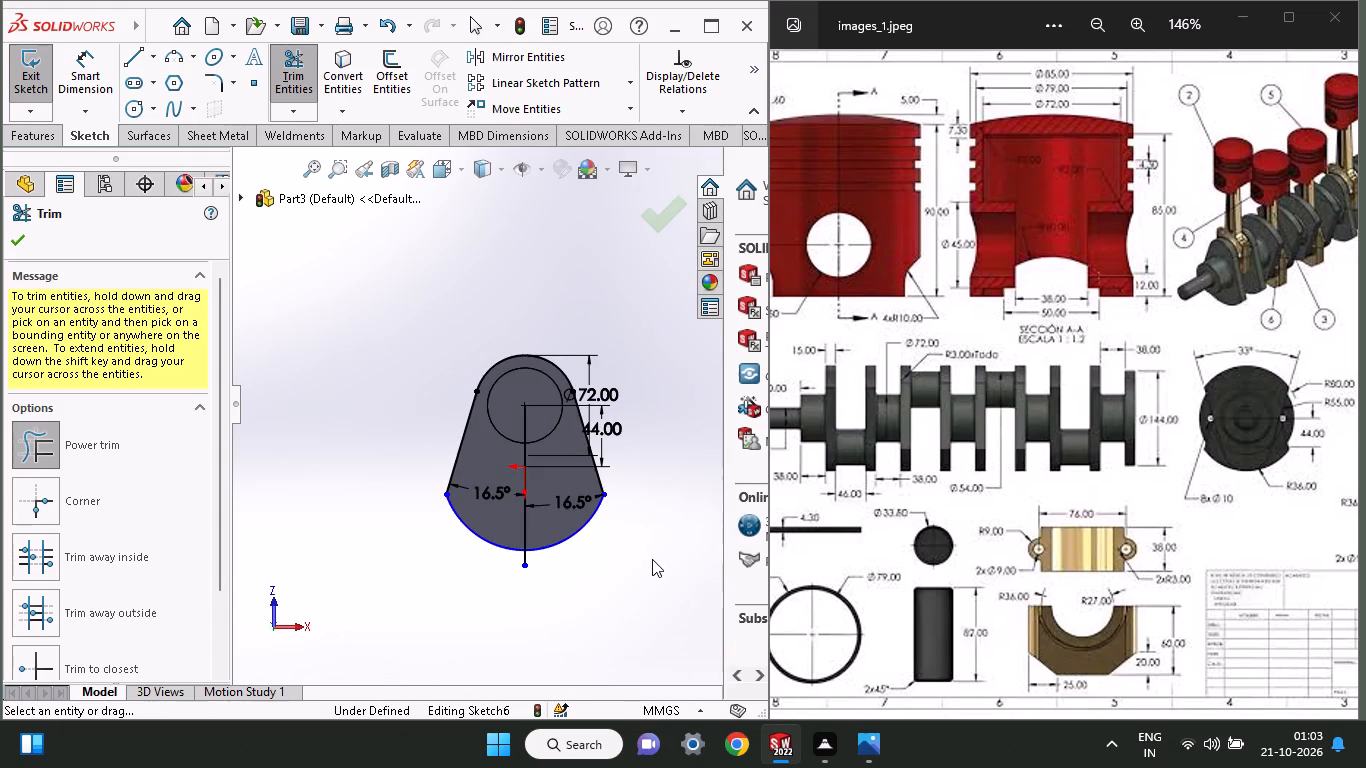
{"action": "scroll", "coordinate": [618, 523], "scroll_direction": "down", "scroll_amount": 1, "text": "ctrl"}
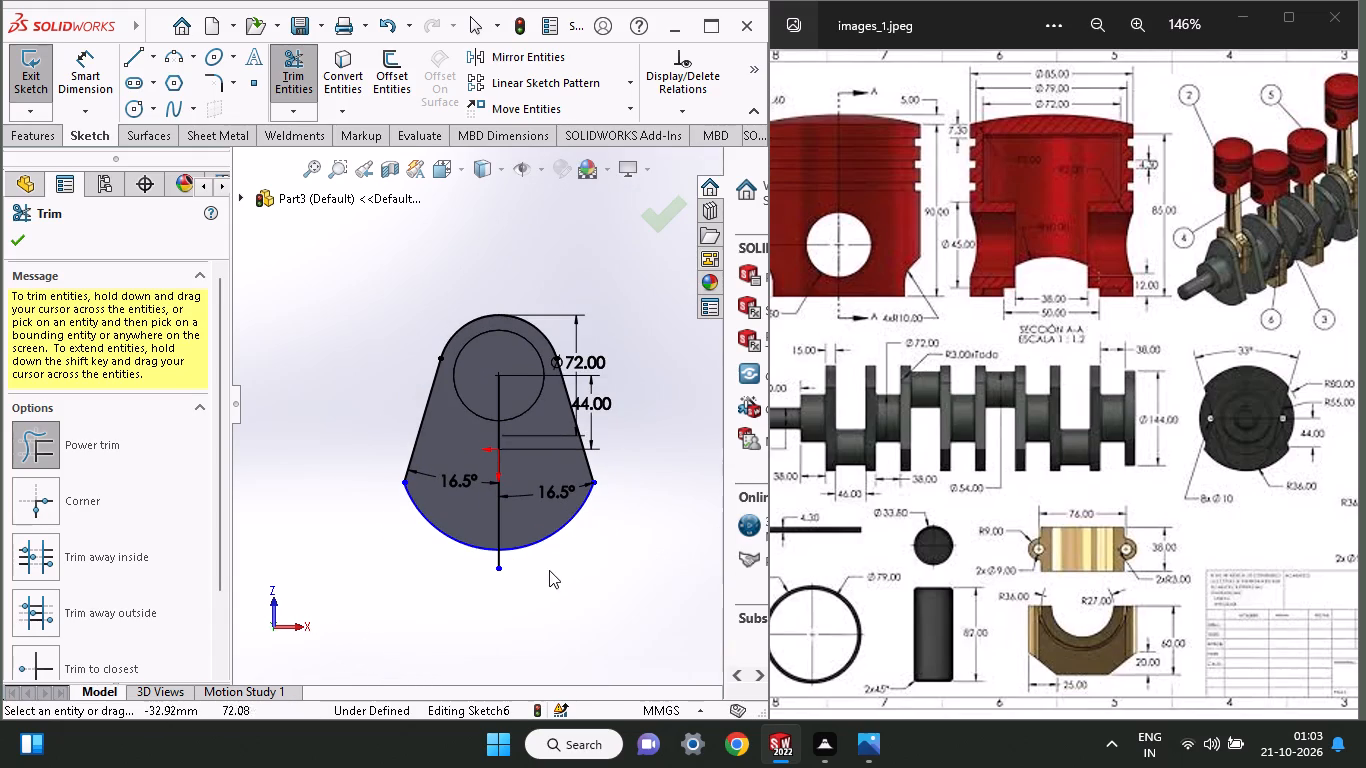
{"action": "left_click_drag", "start_coordinate": [517, 562], "coordinate": [471, 562]}
{"action": "left_click_drag", "start_coordinate": [516, 518], "coordinate": [485, 522]}
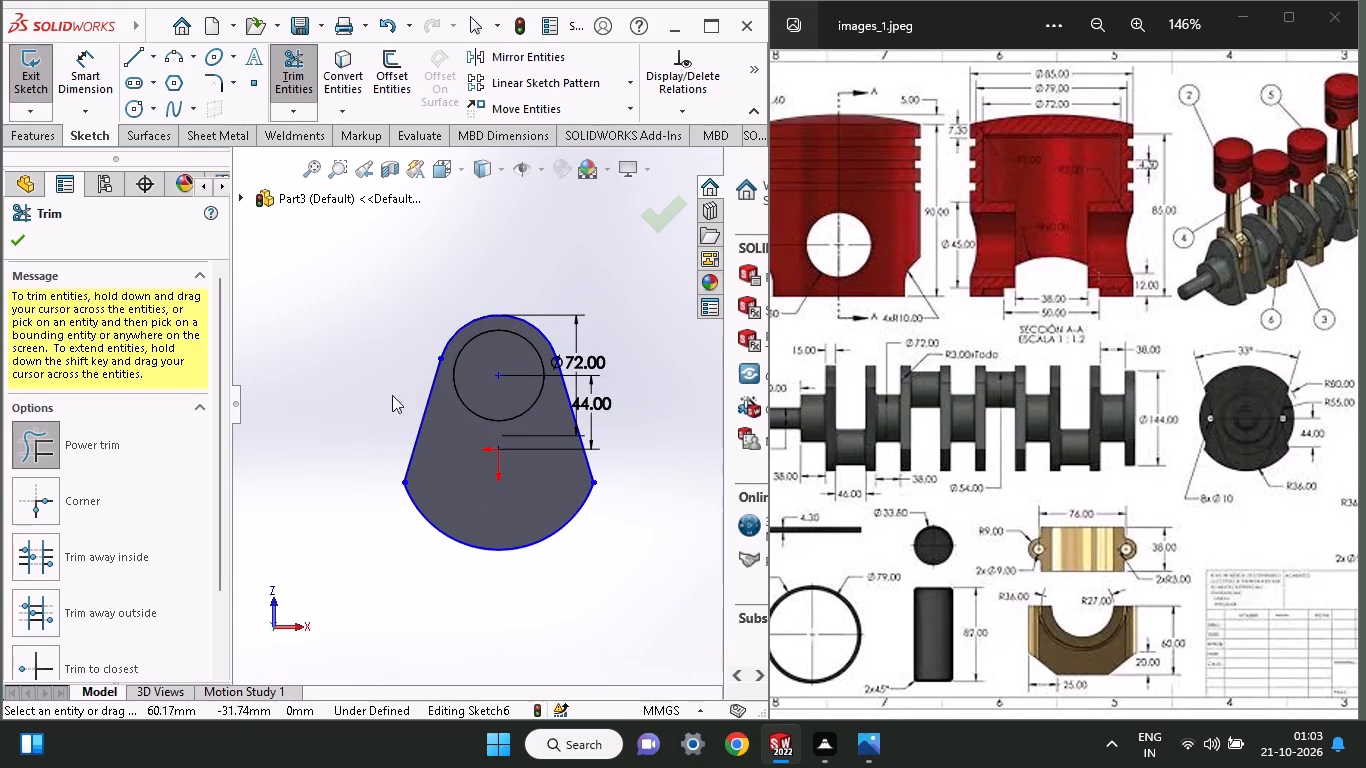
Extrude the closed second web profile as a blind boss 15 mm deep, merged with the crankshaft body.
{"action": "middle_click_drag", "start_coordinate": [385, 393], "coordinate": [433, 410]}
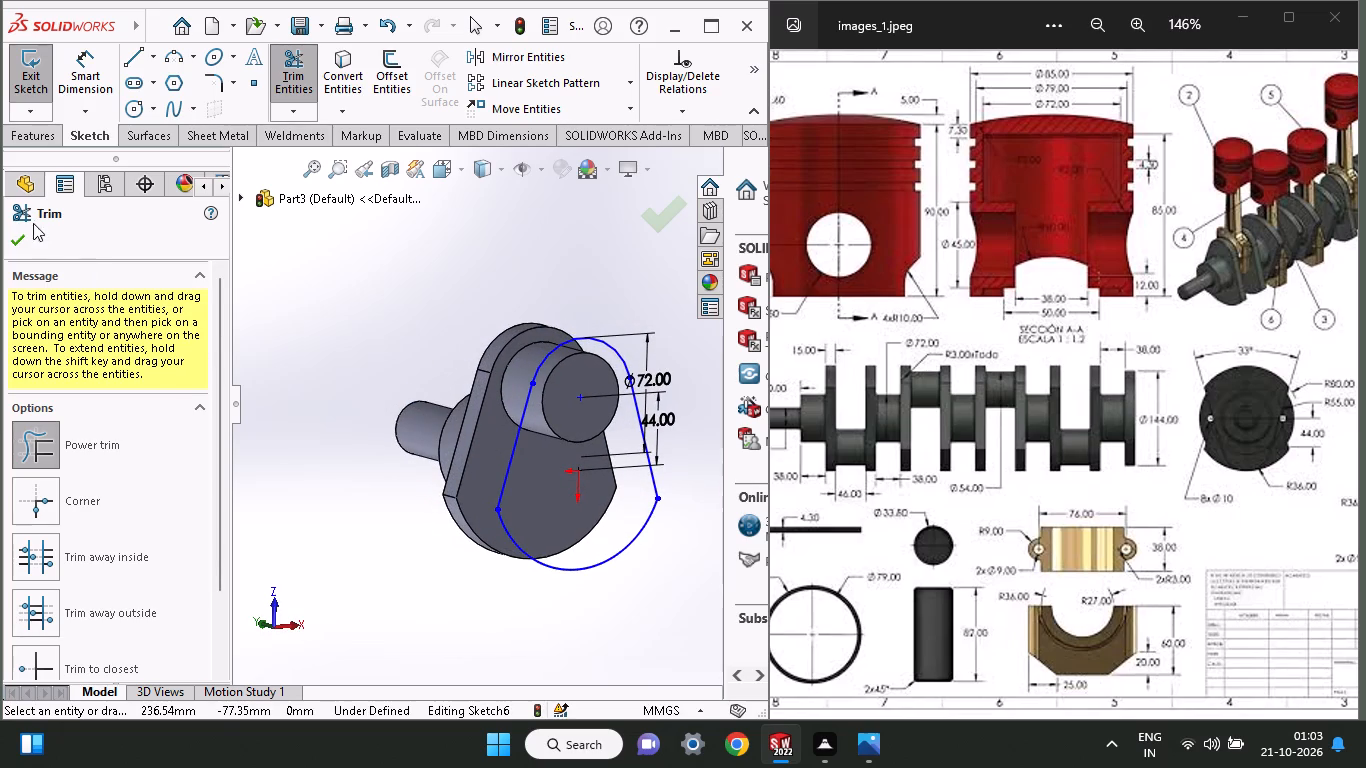
{"action": "left_click", "coordinate": [43, 137]}
{"action": "left_click", "coordinate": [43, 104]}
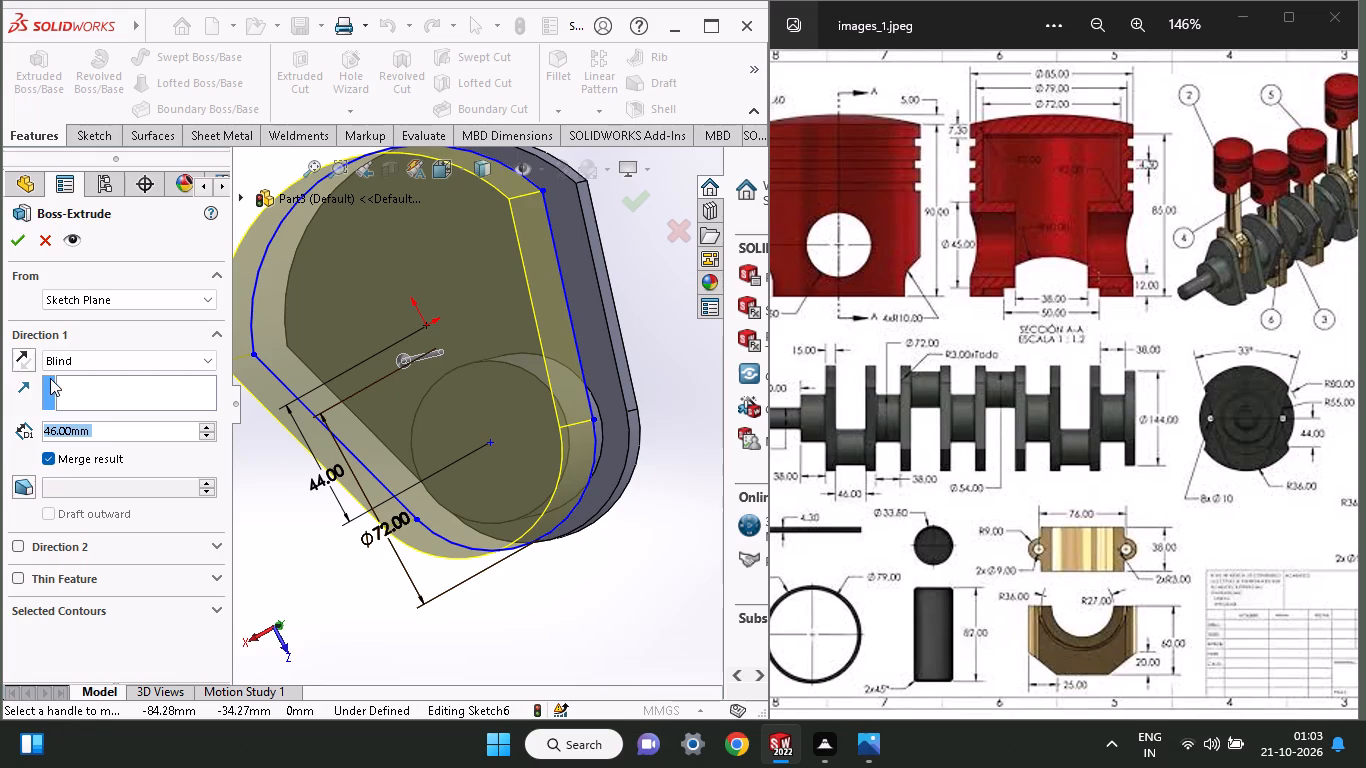
{"action": "type", "text": "15"}
{"action": "key", "text": "Return"}
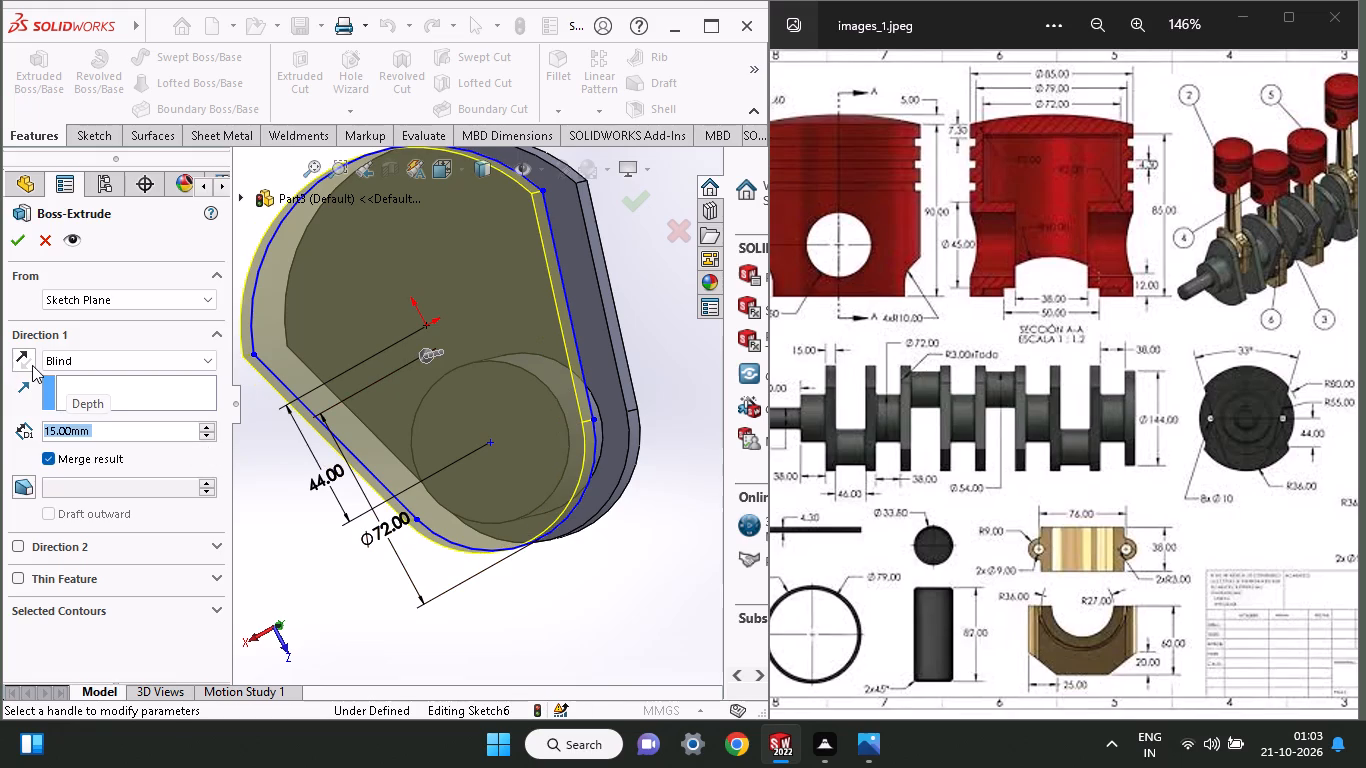
{"action": "left_click", "coordinate": [17, 244]}
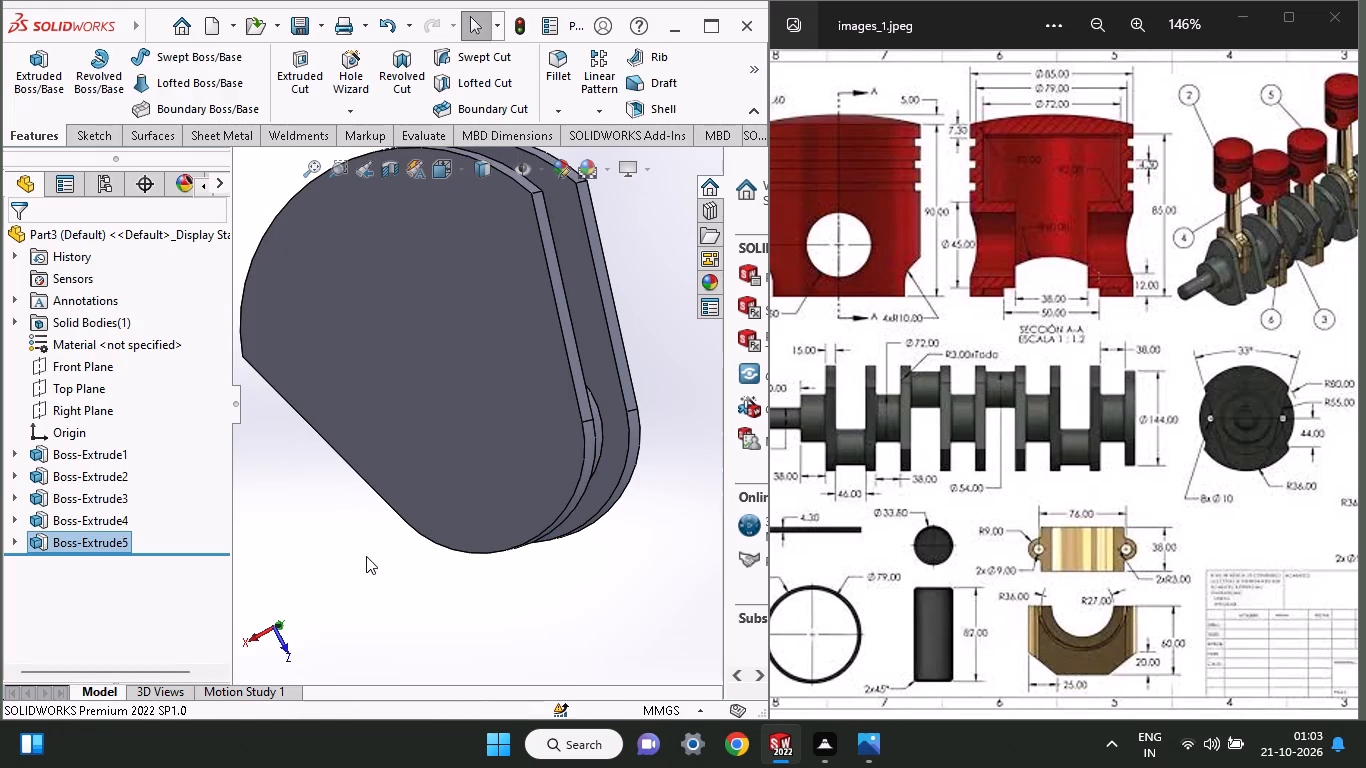
On the second web's outer face, sketch a circle about 59 mm in diameter centred on the origin.
{"action": "middle_click_drag", "start_coordinate": [446, 522], "coordinate": [302, 507]}
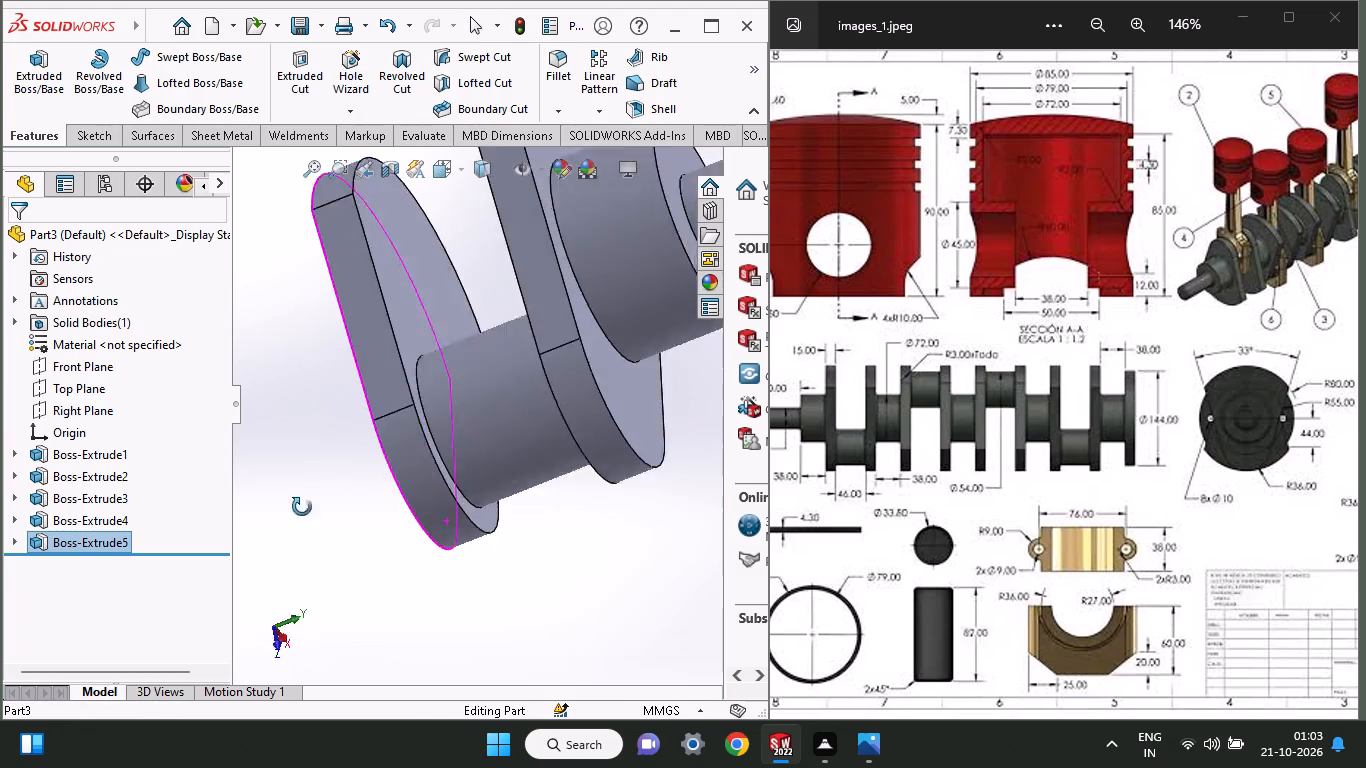
{"action": "middle_click_drag", "start_coordinate": [302, 507], "coordinate": [237, 361]}
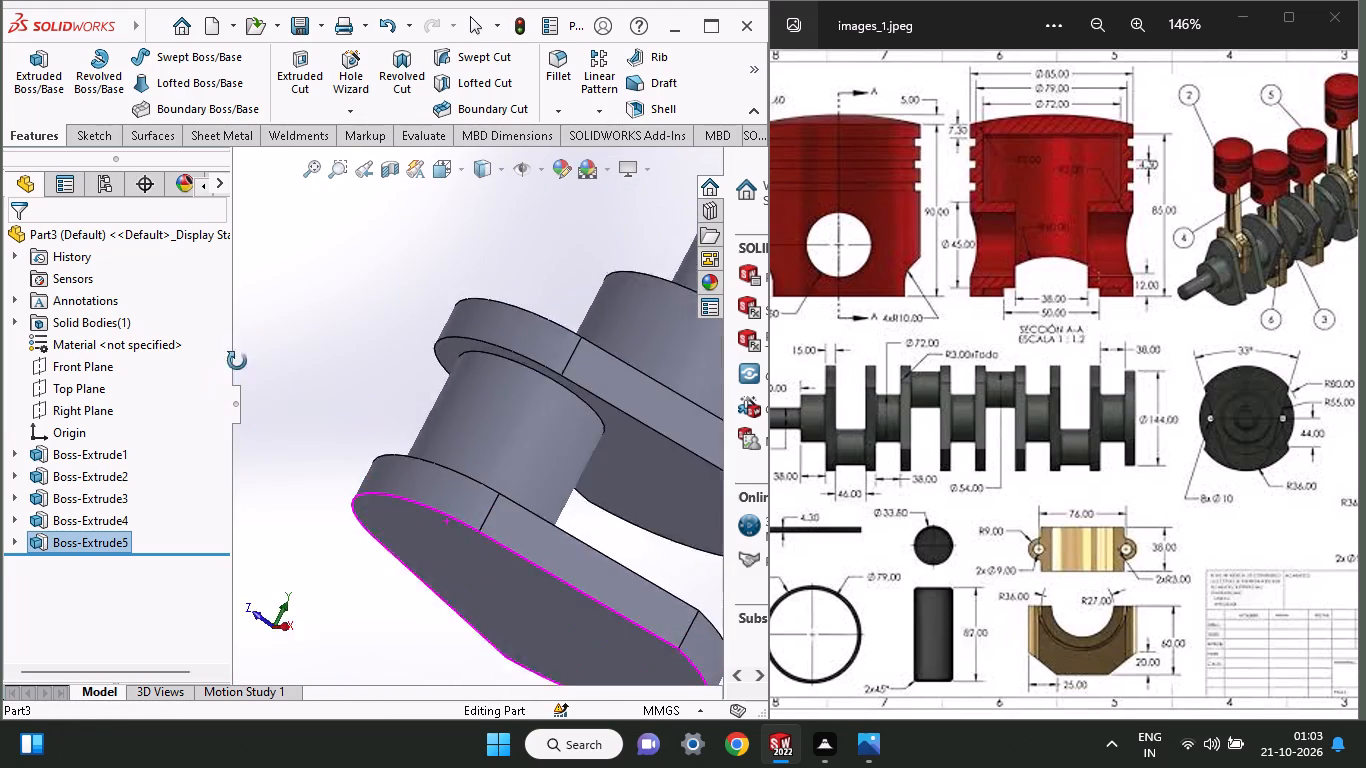
{"action": "middle_click_drag", "start_coordinate": [237, 361], "coordinate": [313, 326]}
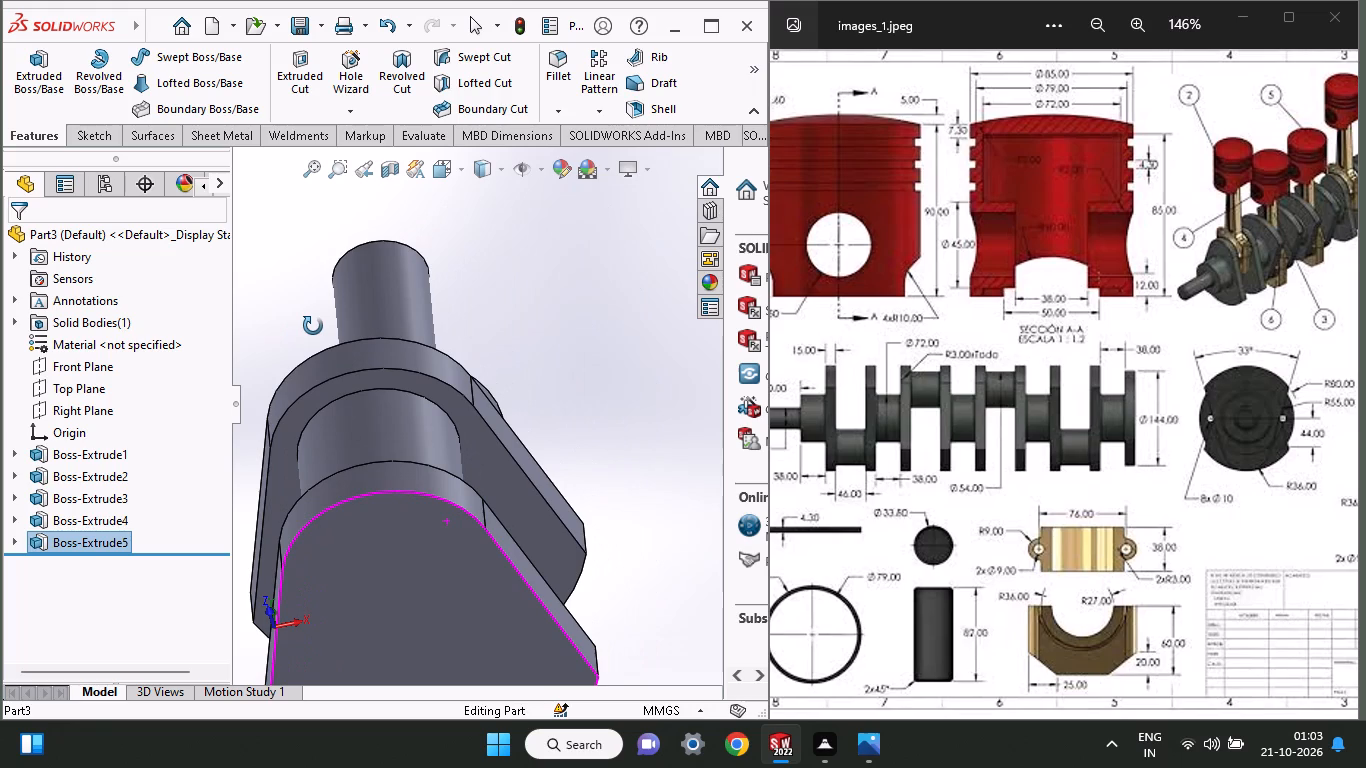
{"action": "middle_click_drag", "start_coordinate": [313, 326], "coordinate": [322, 331]}
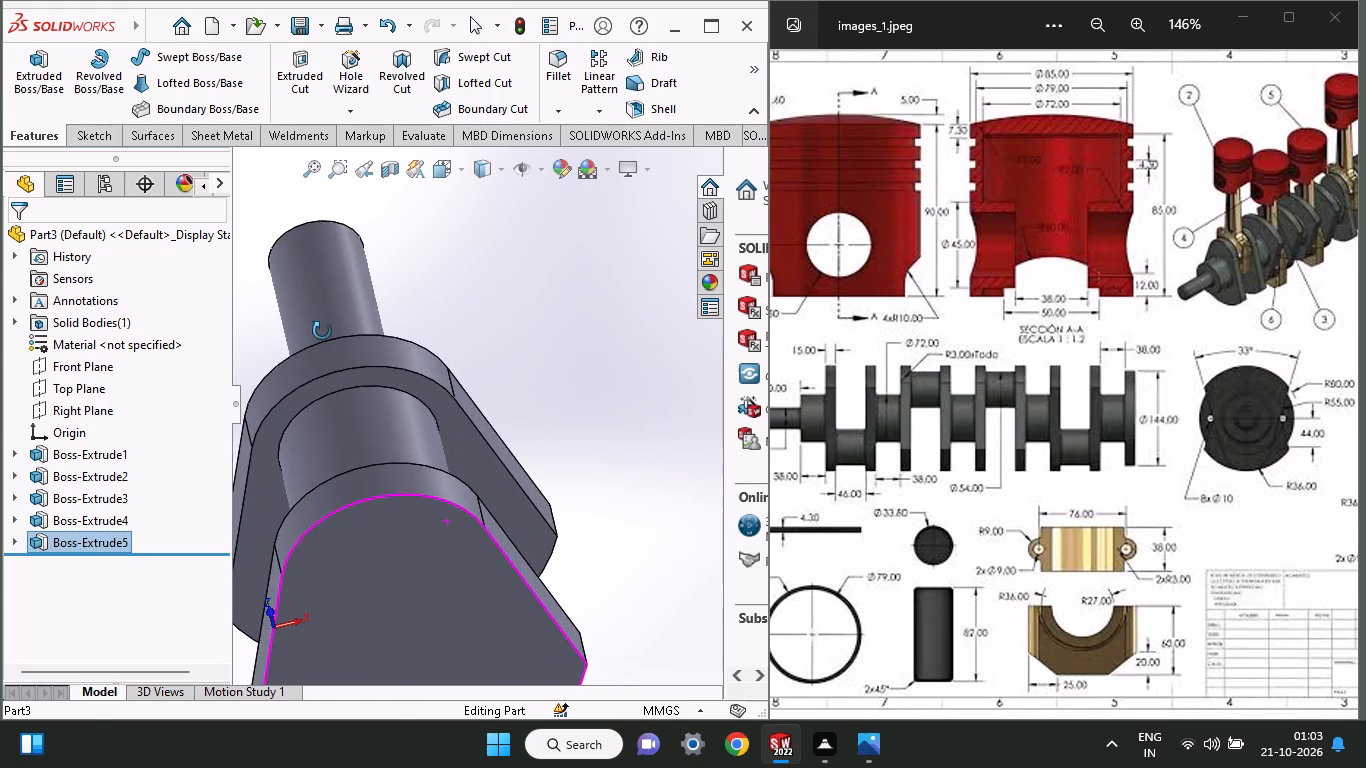
{"action": "middle_click_drag", "start_coordinate": [322, 331], "coordinate": [379, 369]}
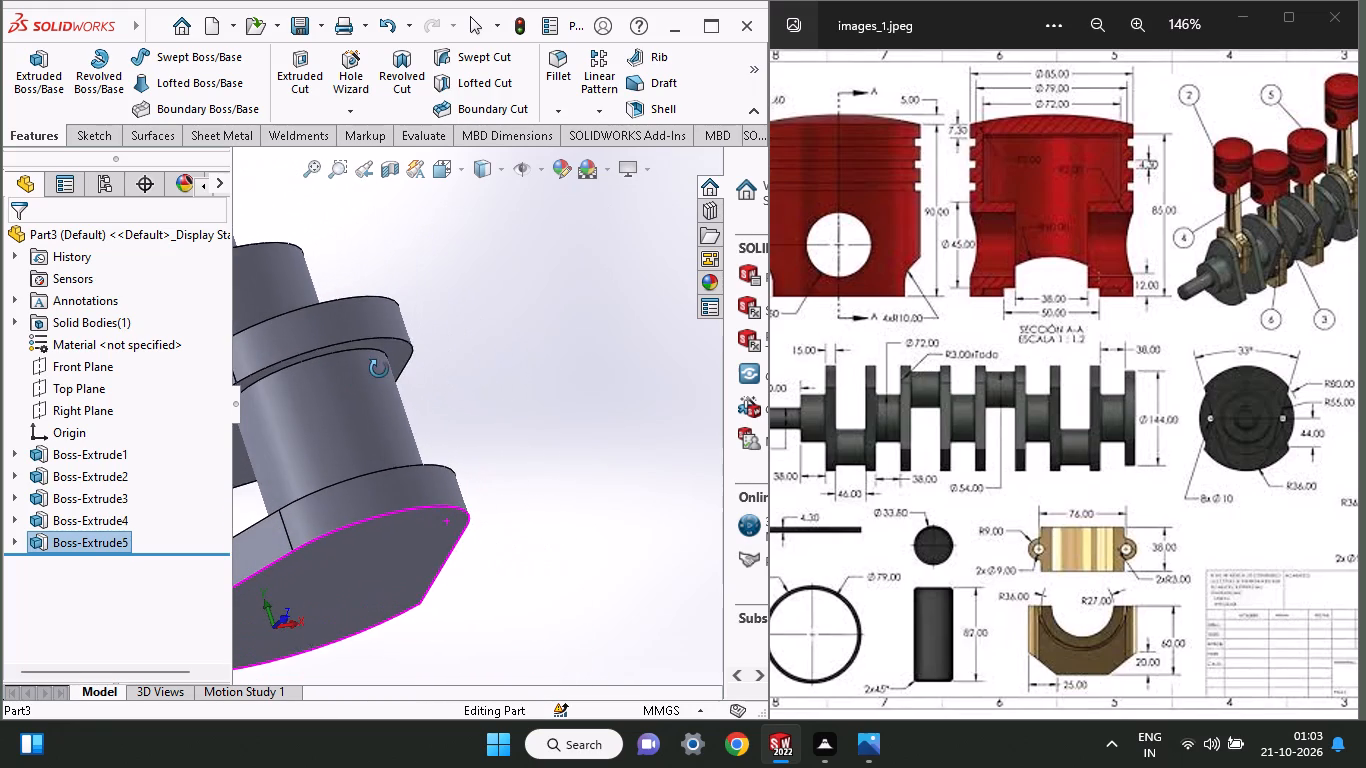
{"action": "middle_click_drag", "start_coordinate": [379, 369], "coordinate": [317, 365]}
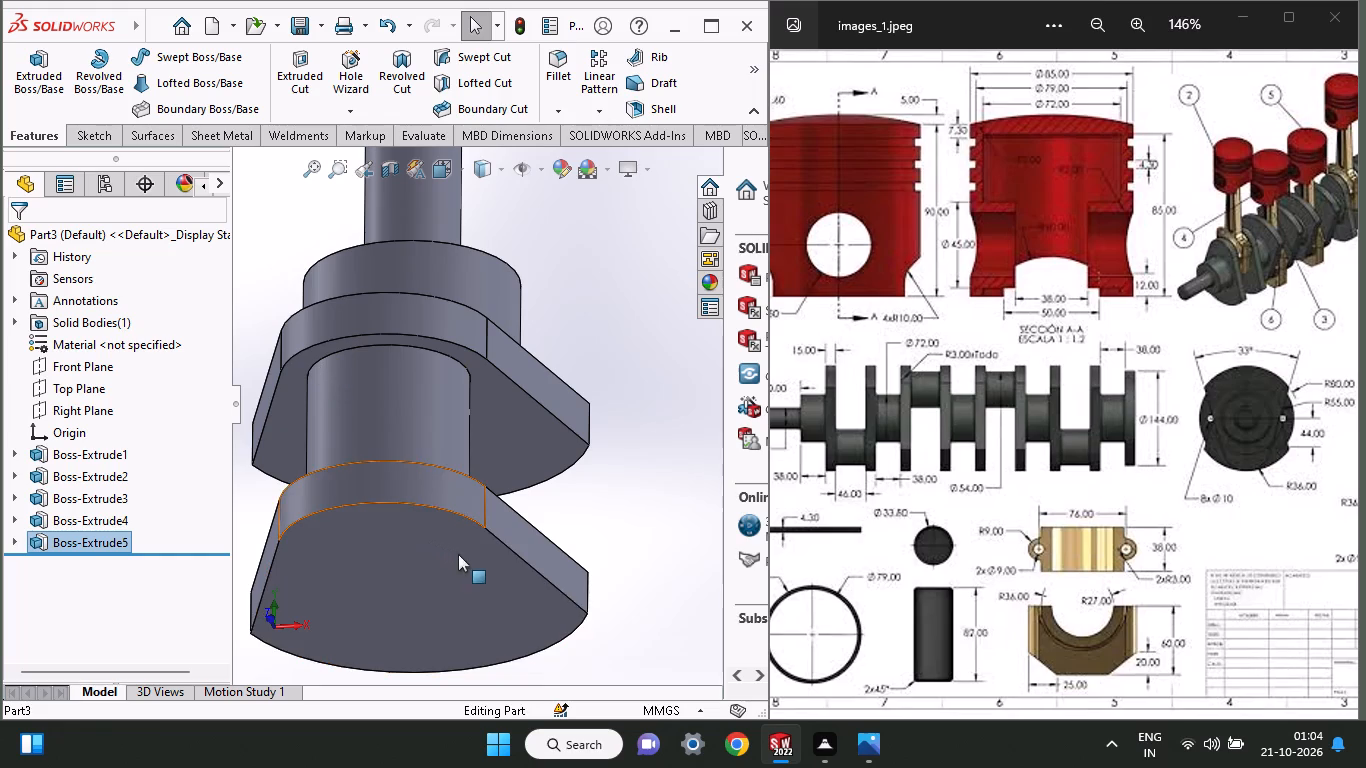
{"action": "middle_click_drag", "start_coordinate": [458, 554], "coordinate": [429, 462]}
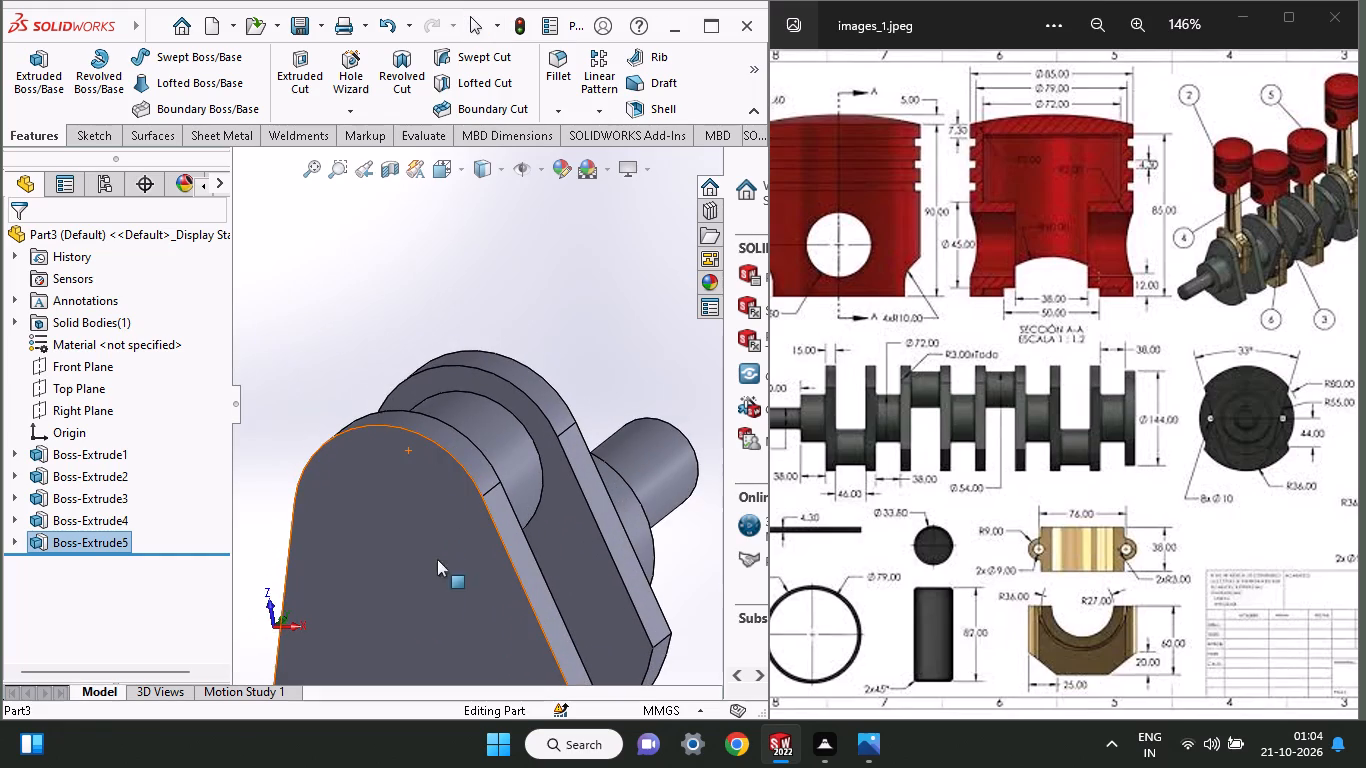
{"action": "left_click", "coordinate": [426, 591]}
{"action": "left_click", "coordinate": [516, 541]}
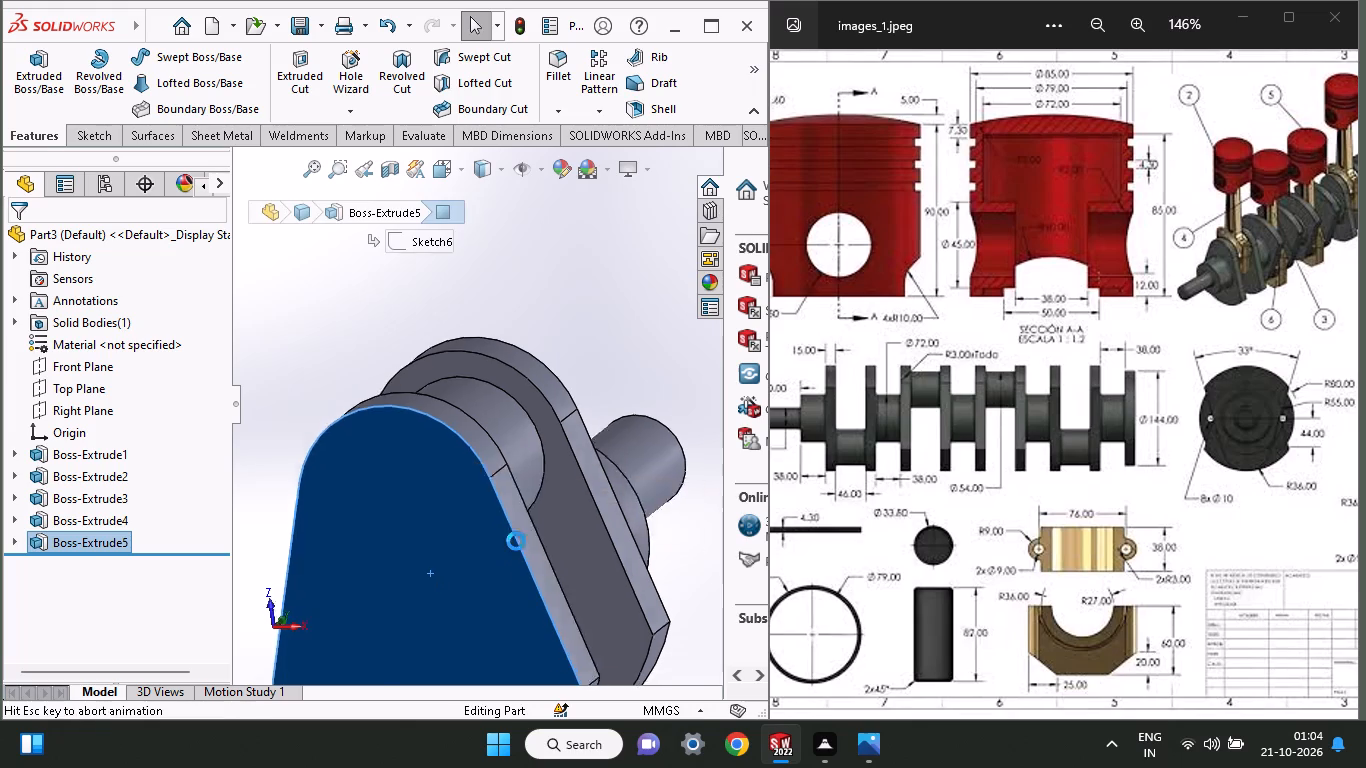
{"action": "left_click", "coordinate": [132, 111]}
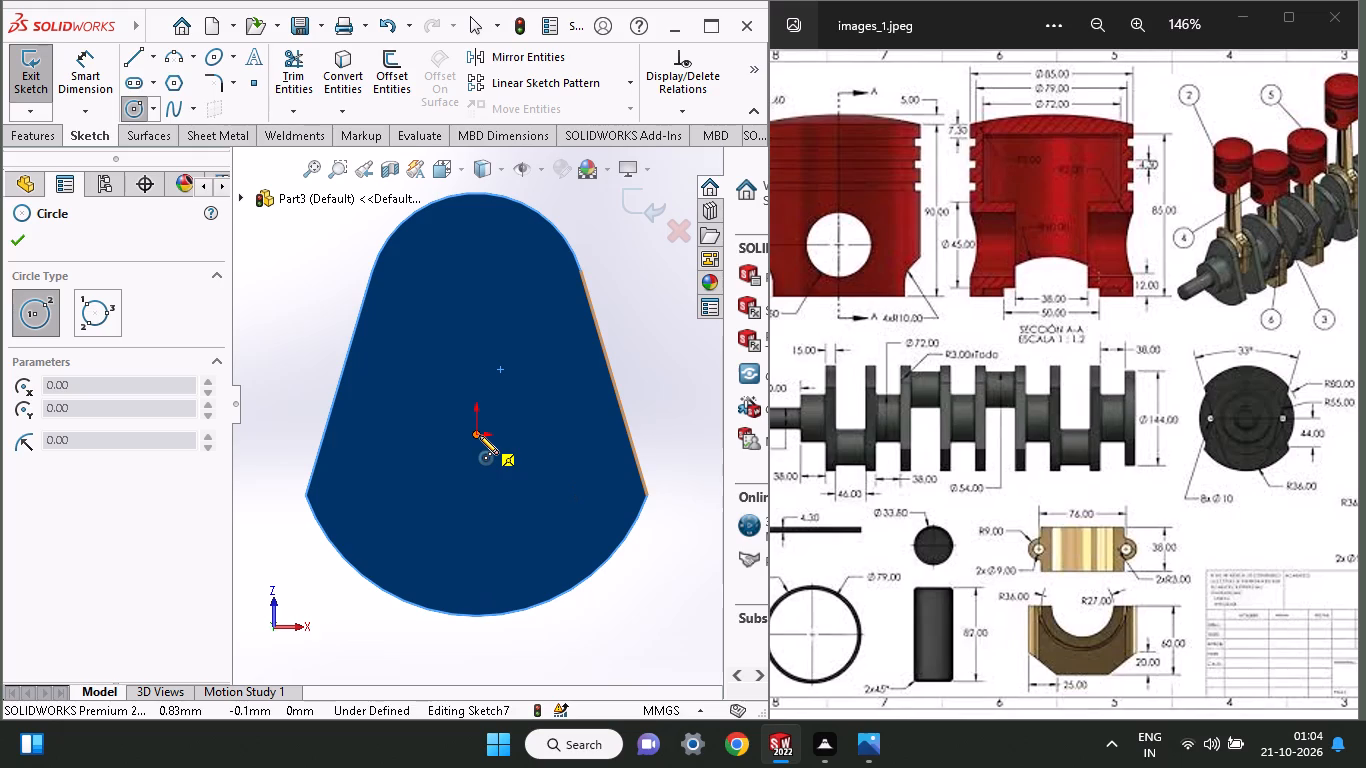
{"action": "middle_click_drag", "start_coordinate": [479, 435], "coordinate": [549, 460]}
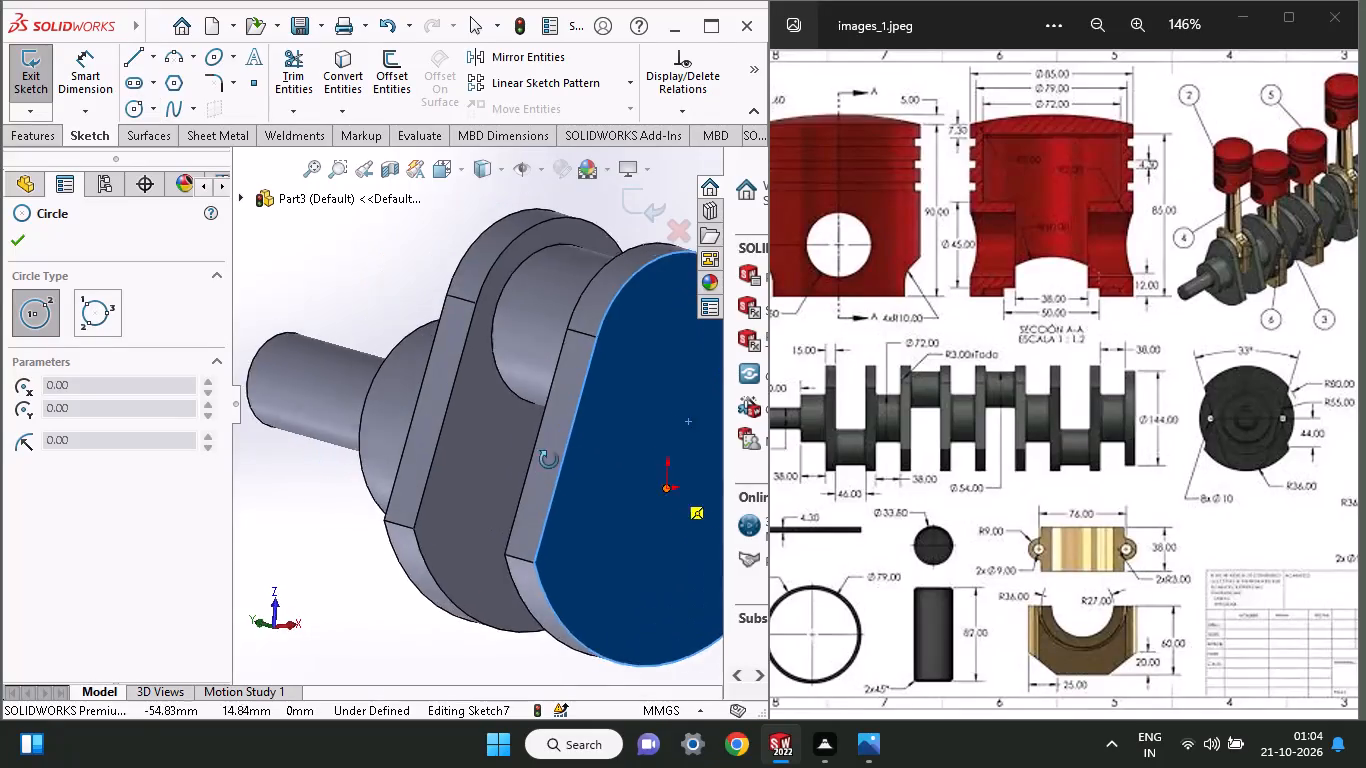
{"action": "middle_click_drag", "start_coordinate": [549, 460], "coordinate": [514, 465]}
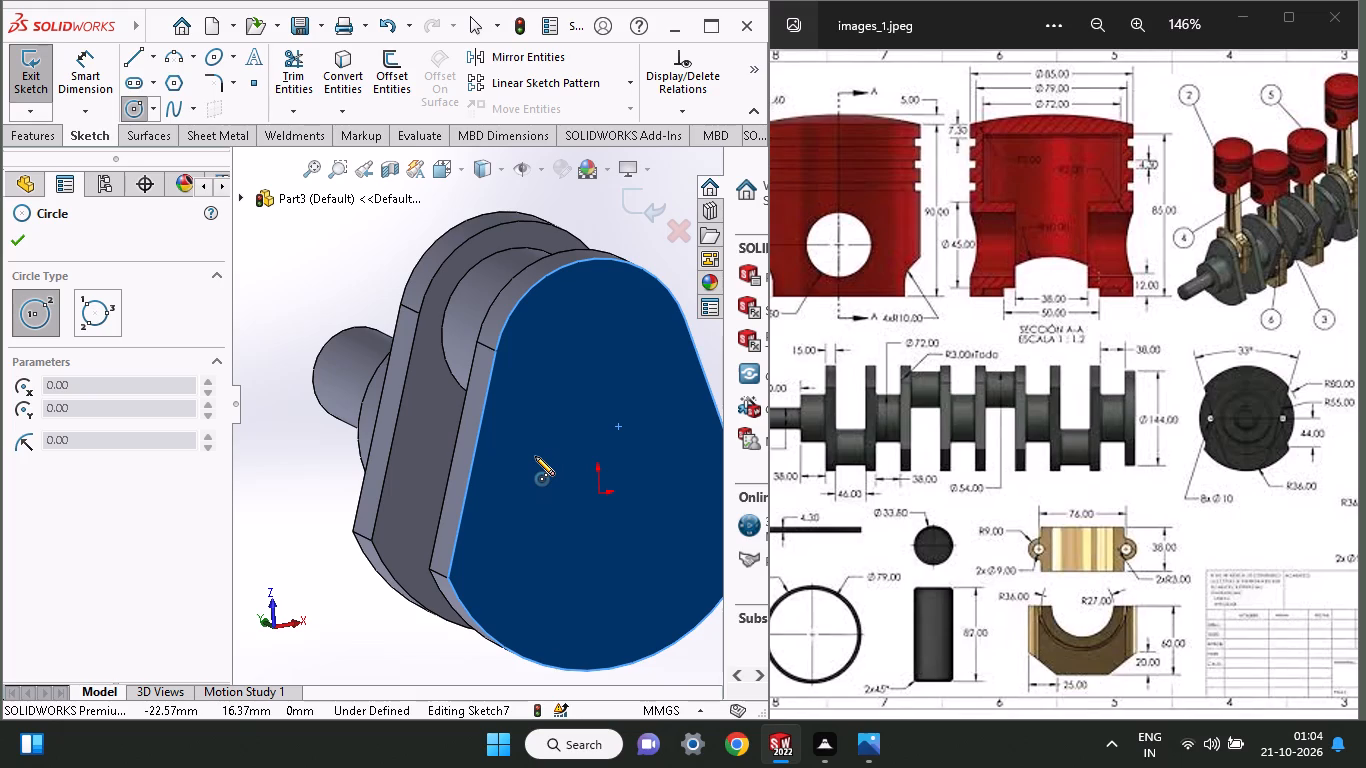
{"action": "left_click", "coordinate": [602, 498]}
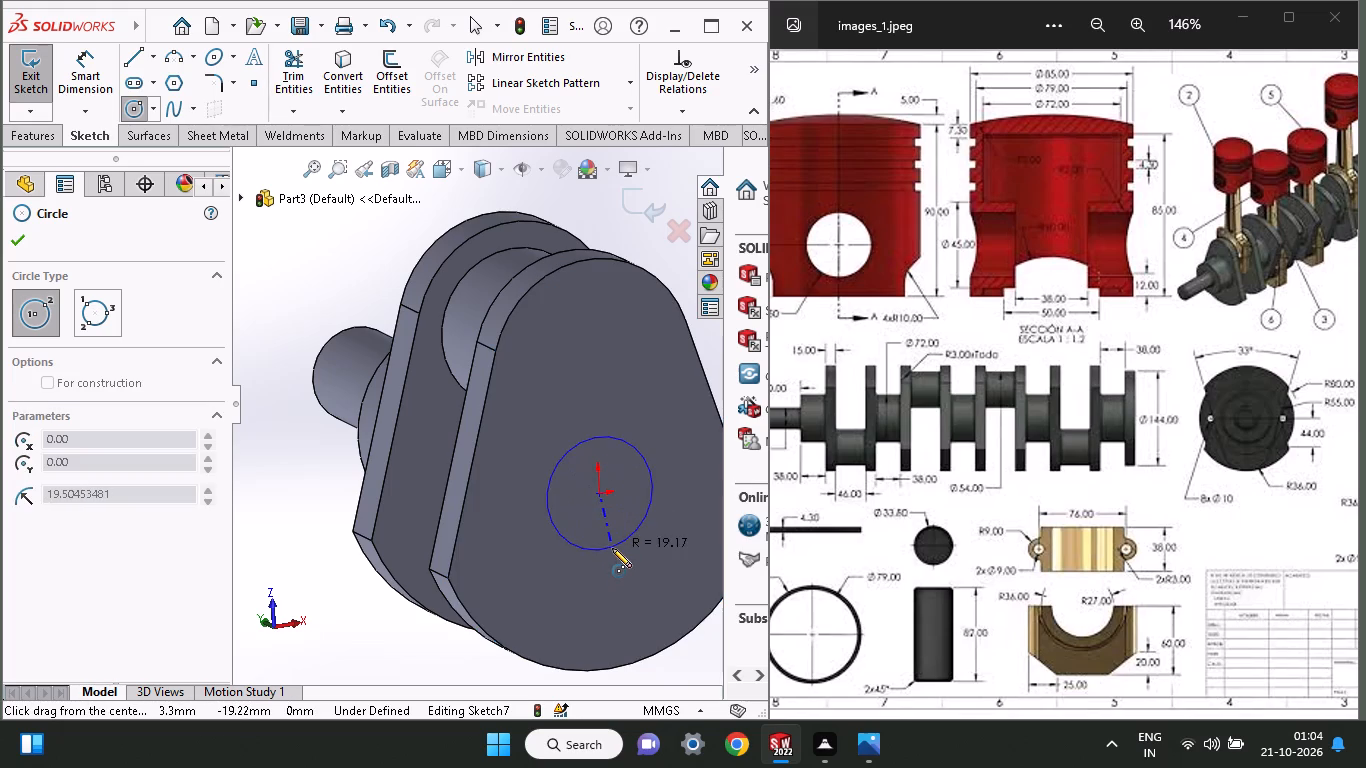
{"action": "middle_click_drag", "start_coordinate": [612, 548], "coordinate": [560, 528]}
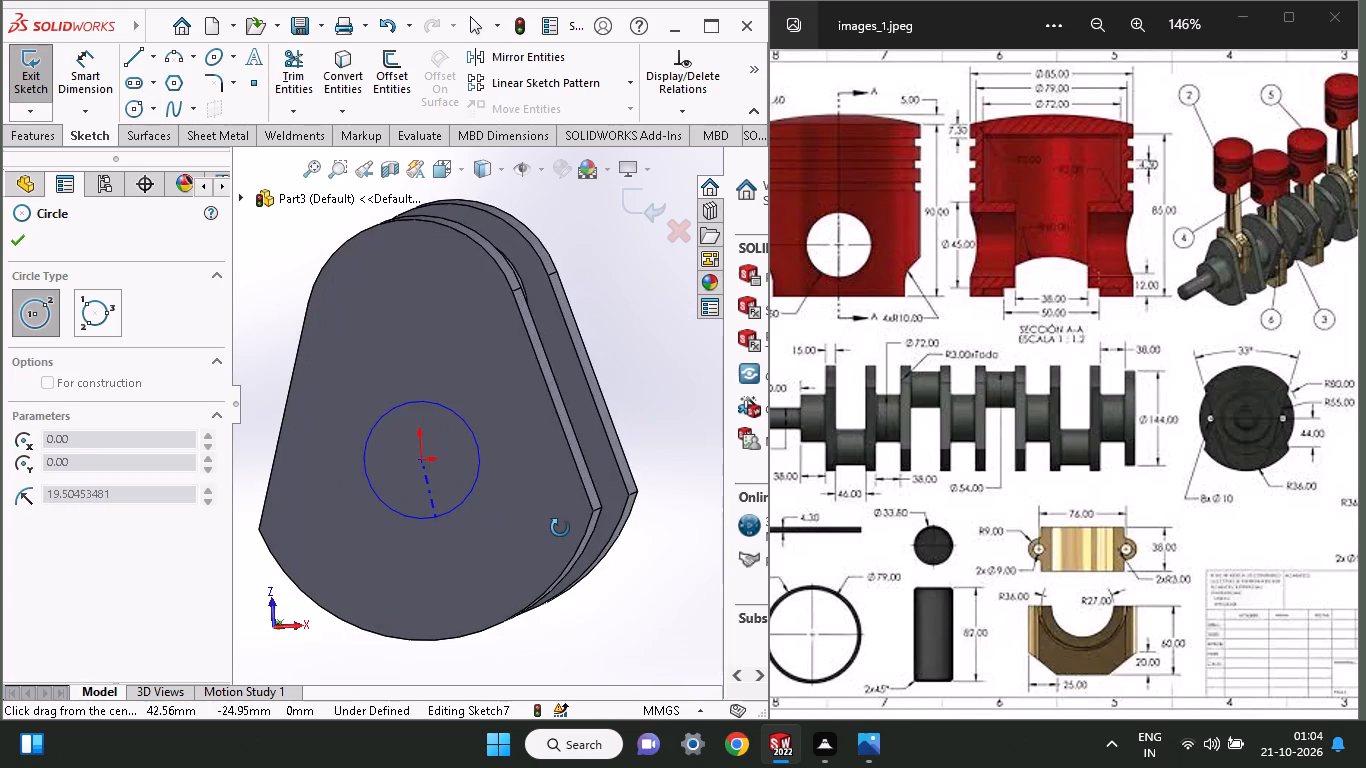
{"action": "middle_click_drag", "start_coordinate": [560, 528], "coordinate": [568, 528]}
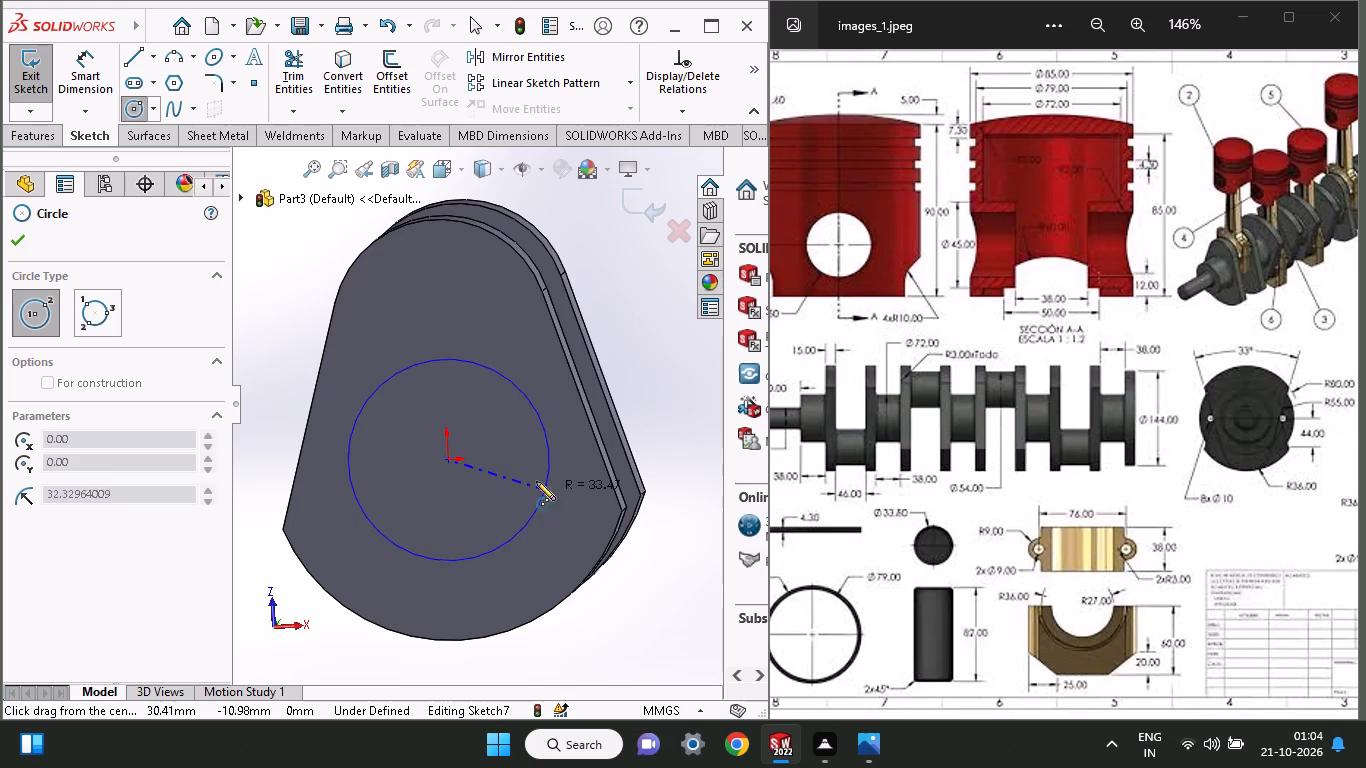
{"action": "left_click", "coordinate": [535, 479]}
Dimension the circle on the second web's outer face to a 72 mm diameter.
{"action": "middle_click_drag", "start_coordinate": [550, 480], "coordinate": [666, 479]}
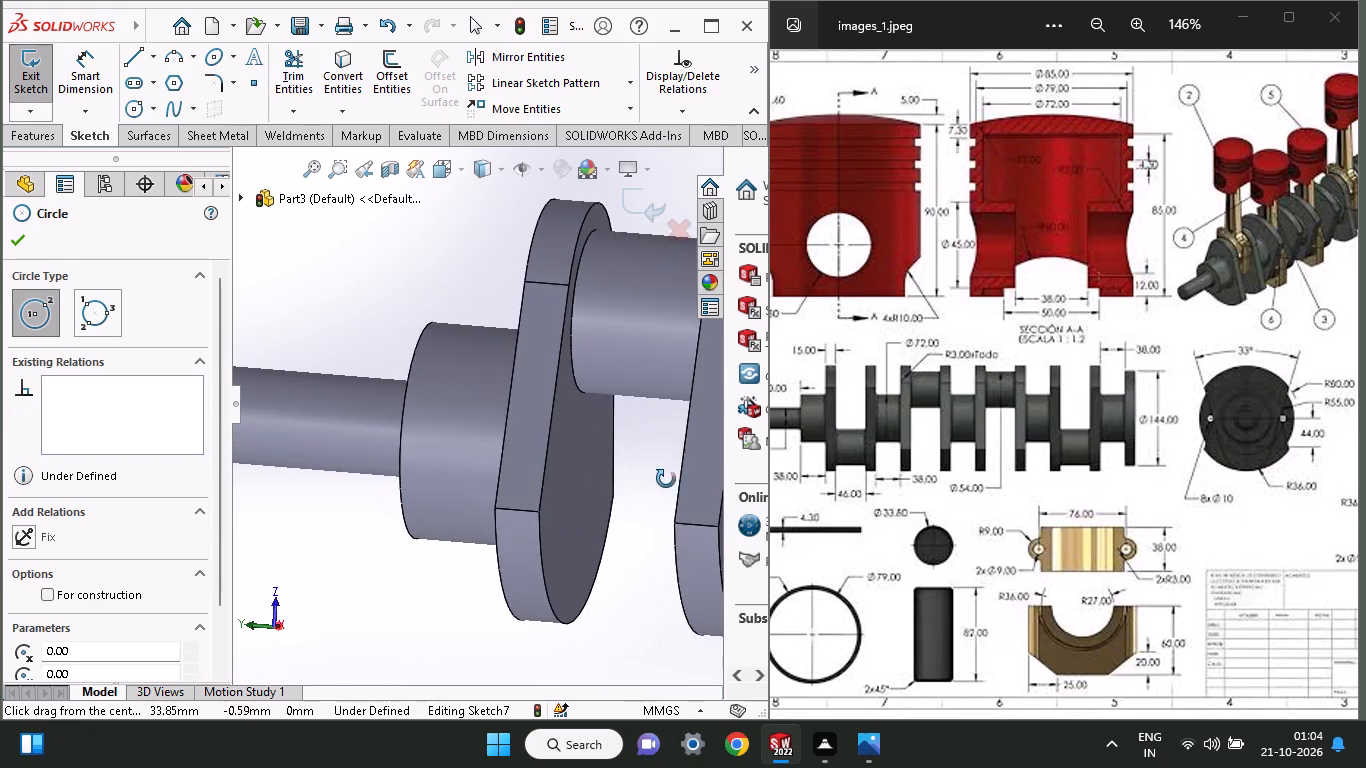
{"action": "middle_click_drag", "start_coordinate": [666, 479], "coordinate": [573, 506]}
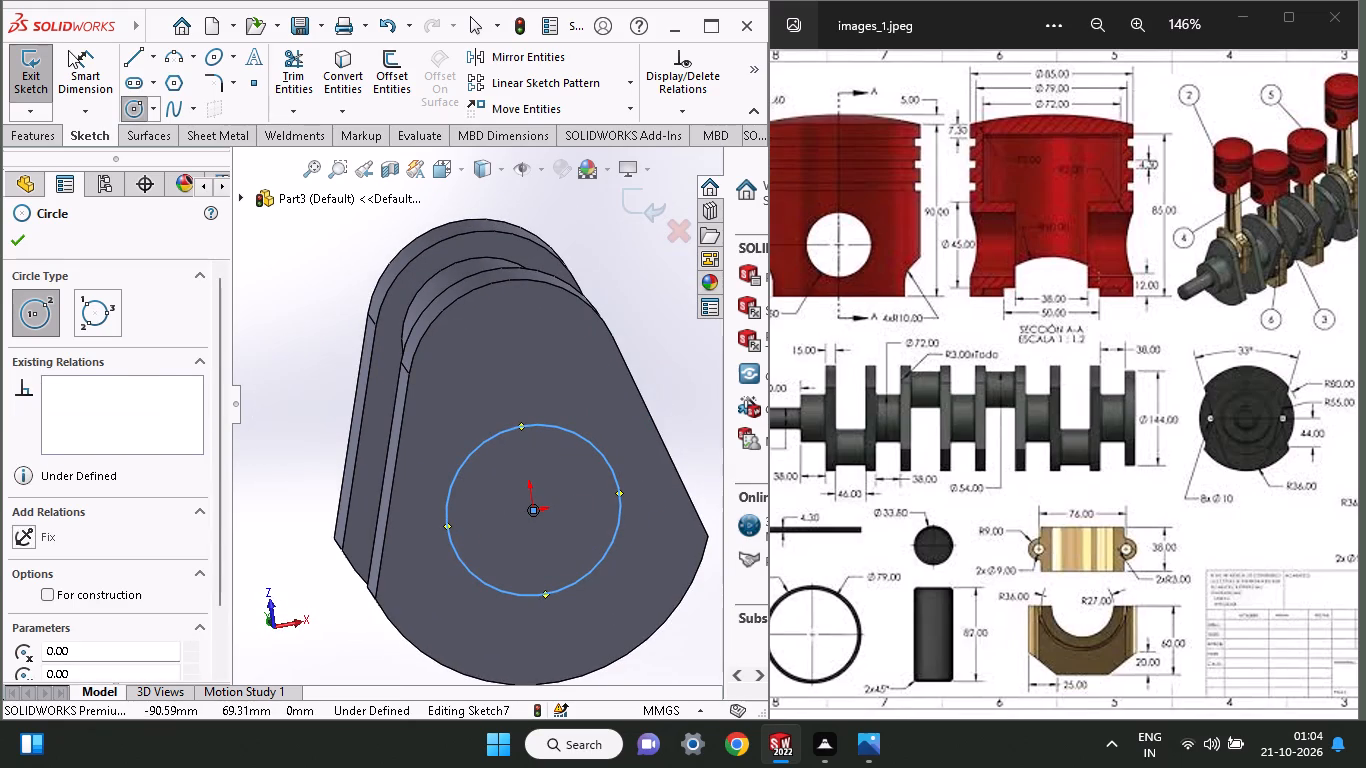
{"action": "left_click", "coordinate": [70, 72]}
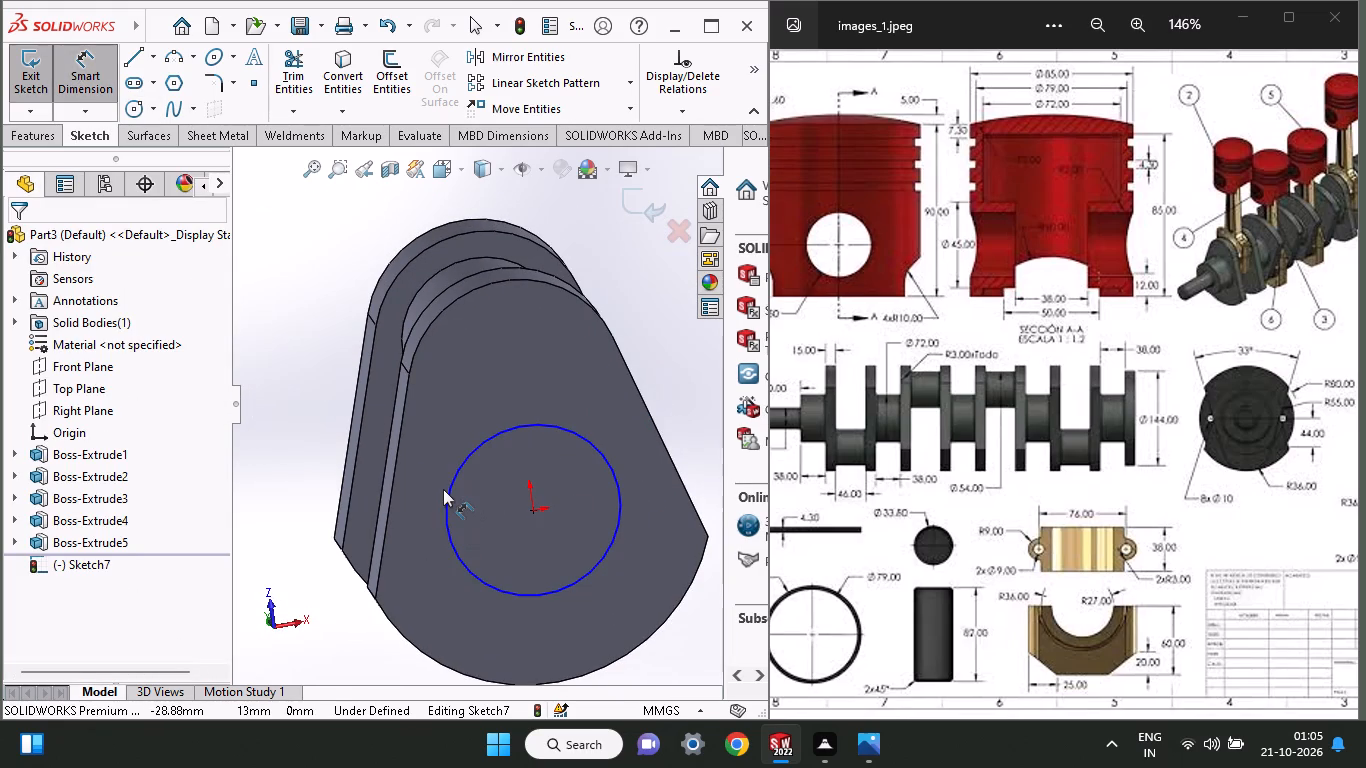
{"action": "middle_click_drag", "start_coordinate": [443, 489], "coordinate": [571, 471]}
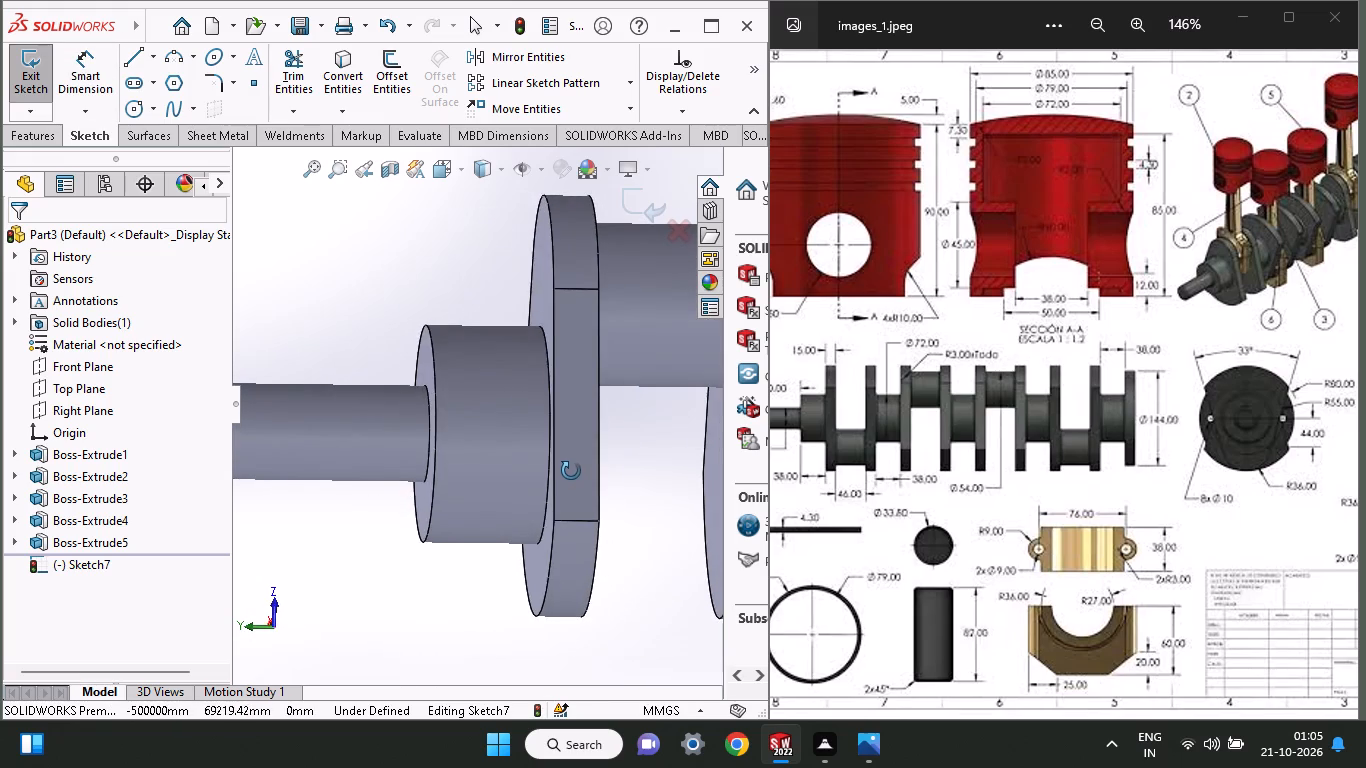
{"action": "middle_click_drag", "start_coordinate": [571, 471], "coordinate": [554, 468]}
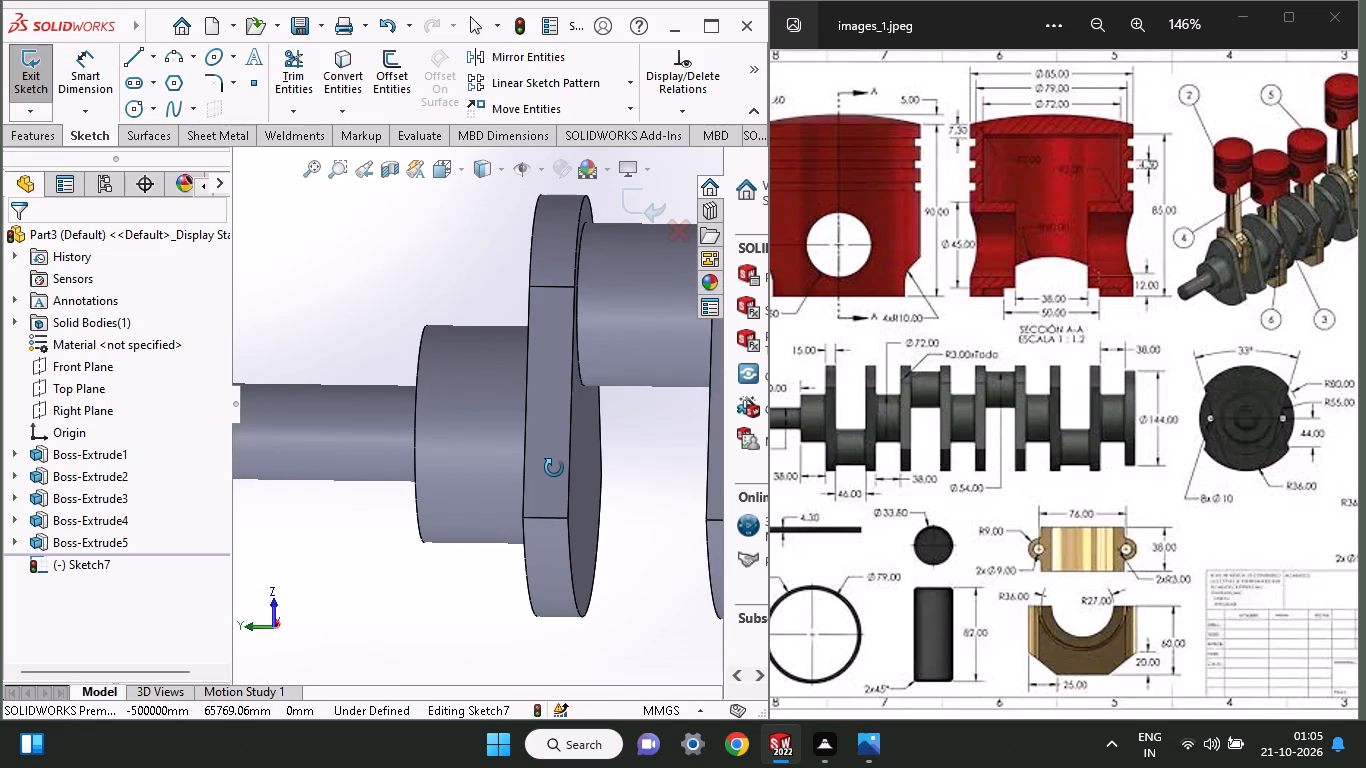
{"action": "middle_click_drag", "start_coordinate": [554, 468], "coordinate": [427, 519]}
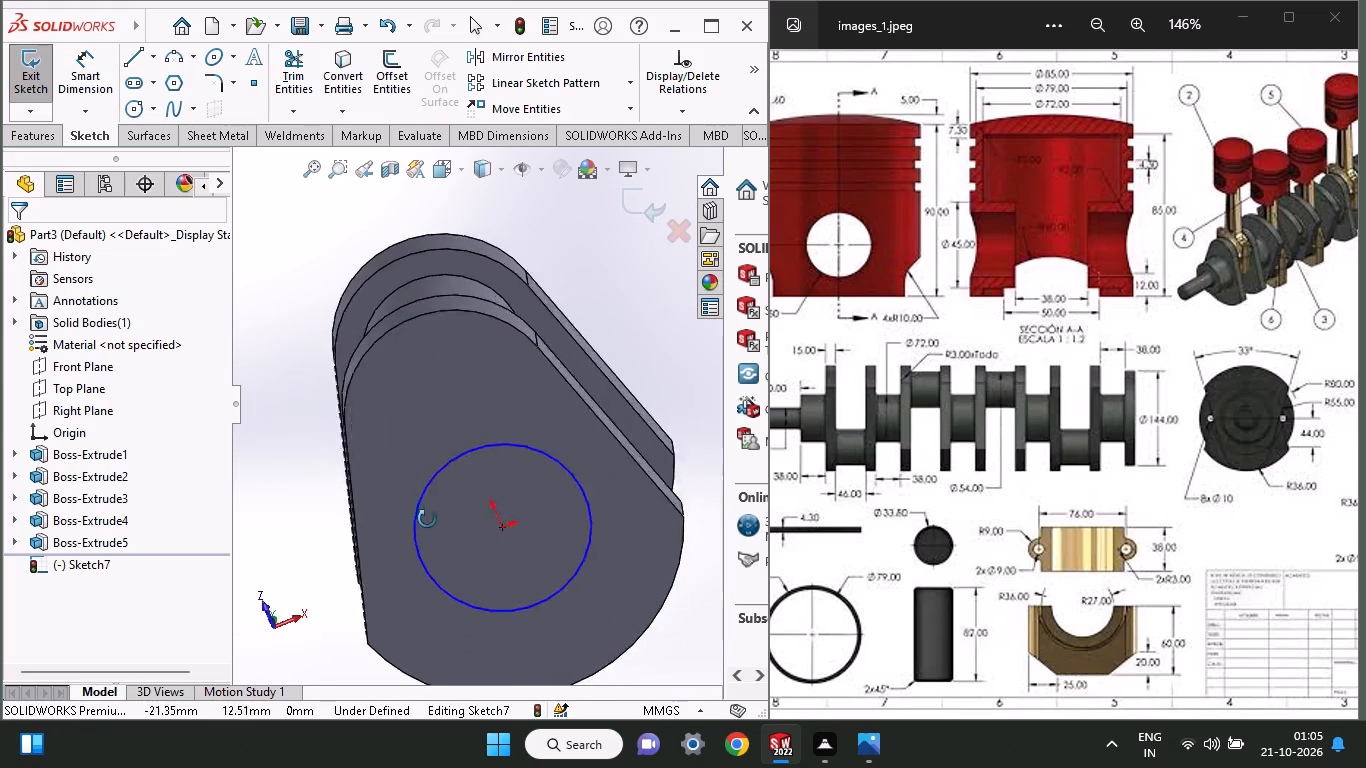
{"action": "middle_click_drag", "start_coordinate": [427, 519], "coordinate": [404, 523]}
{"action": "left_click", "coordinate": [452, 465]}
{"action": "left_click", "coordinate": [472, 429]}
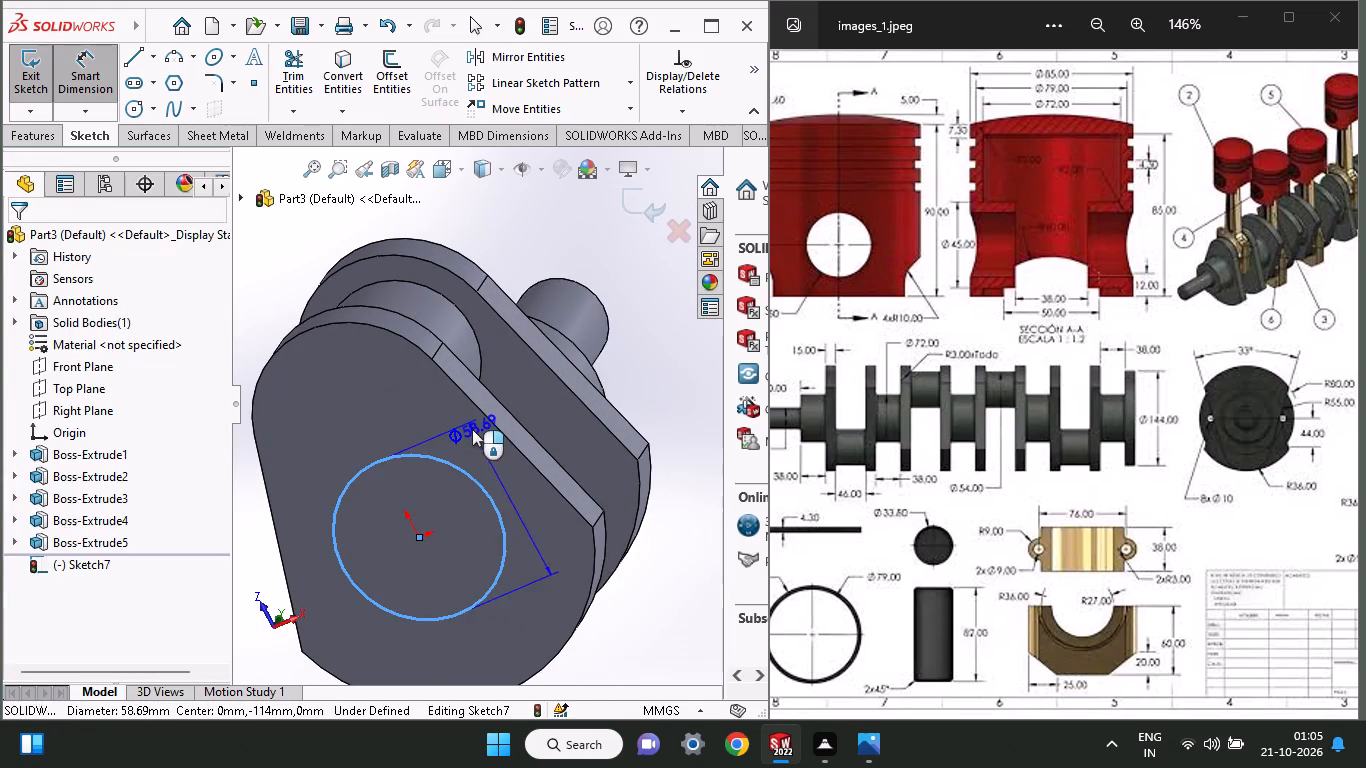
{"action": "type", "text": "72"}
{"action": "key", "text": "Return"}
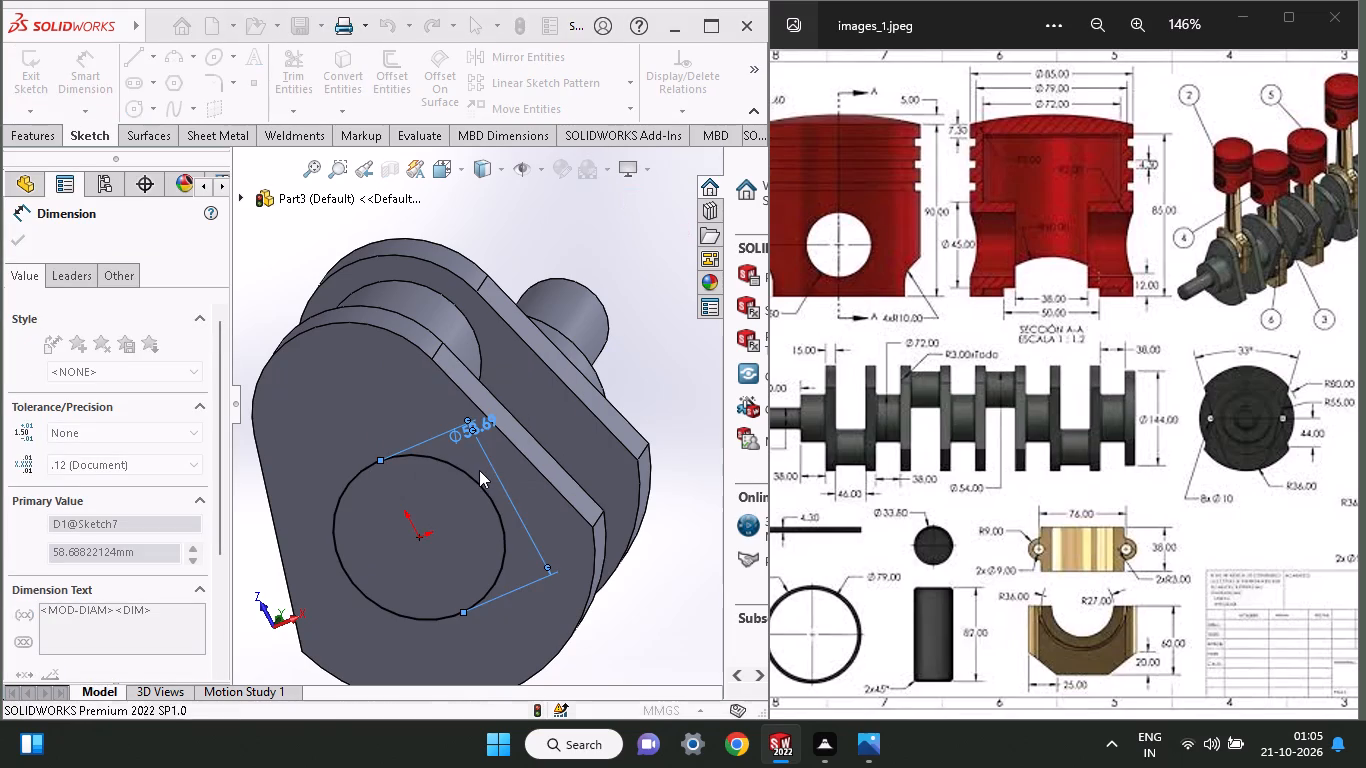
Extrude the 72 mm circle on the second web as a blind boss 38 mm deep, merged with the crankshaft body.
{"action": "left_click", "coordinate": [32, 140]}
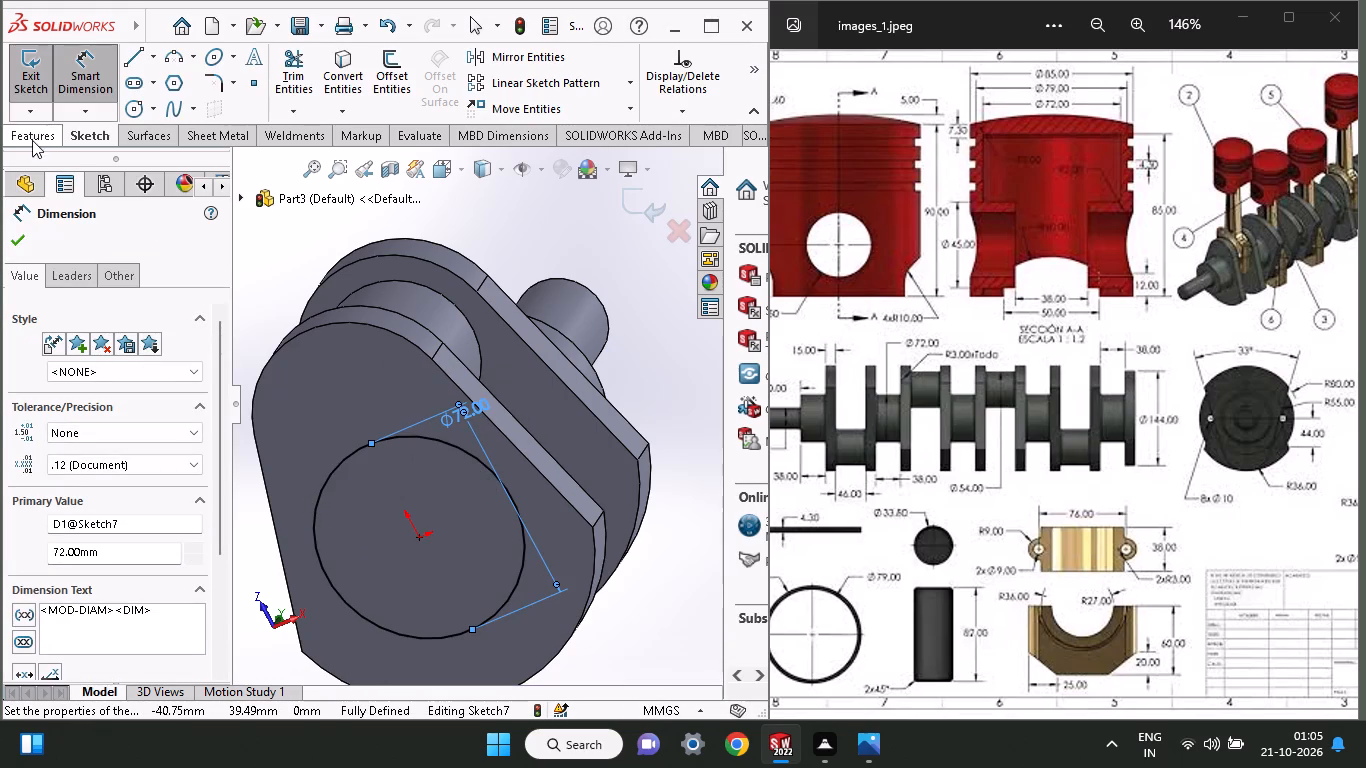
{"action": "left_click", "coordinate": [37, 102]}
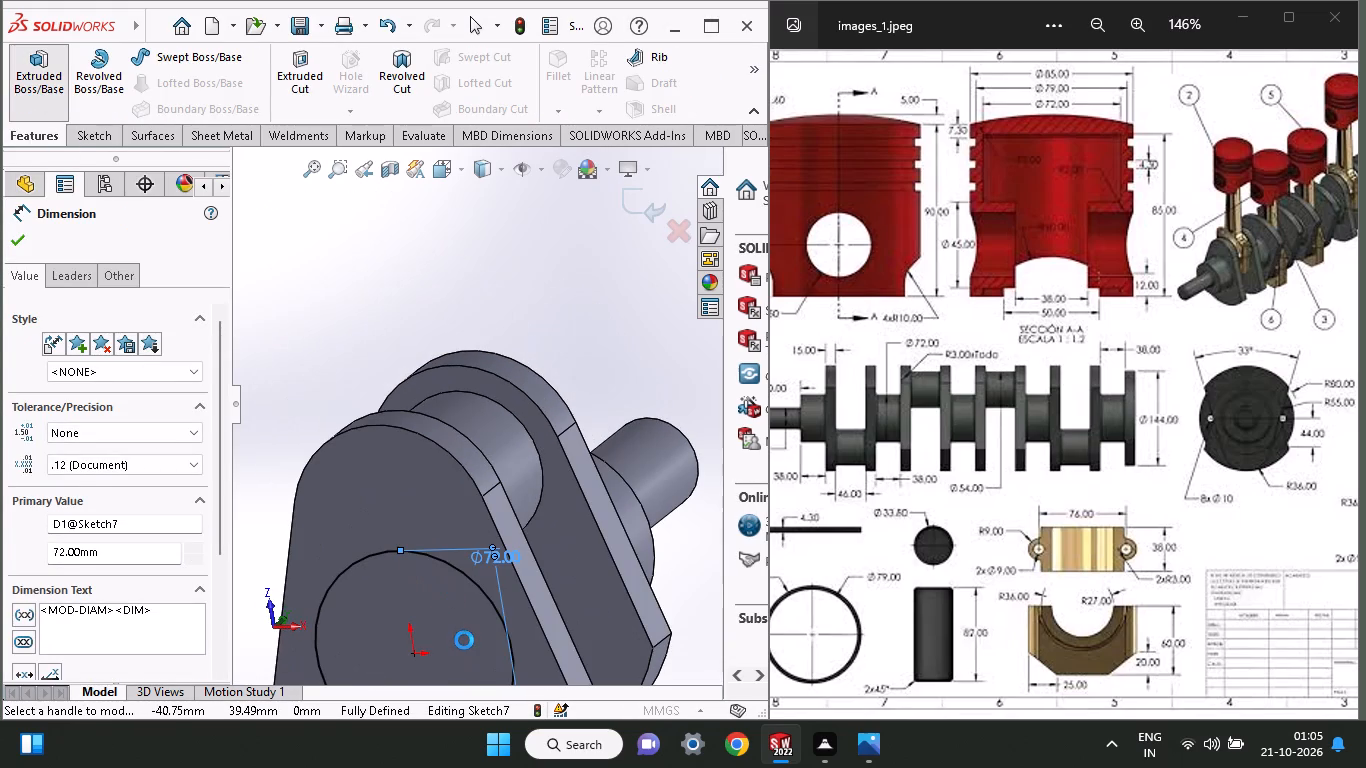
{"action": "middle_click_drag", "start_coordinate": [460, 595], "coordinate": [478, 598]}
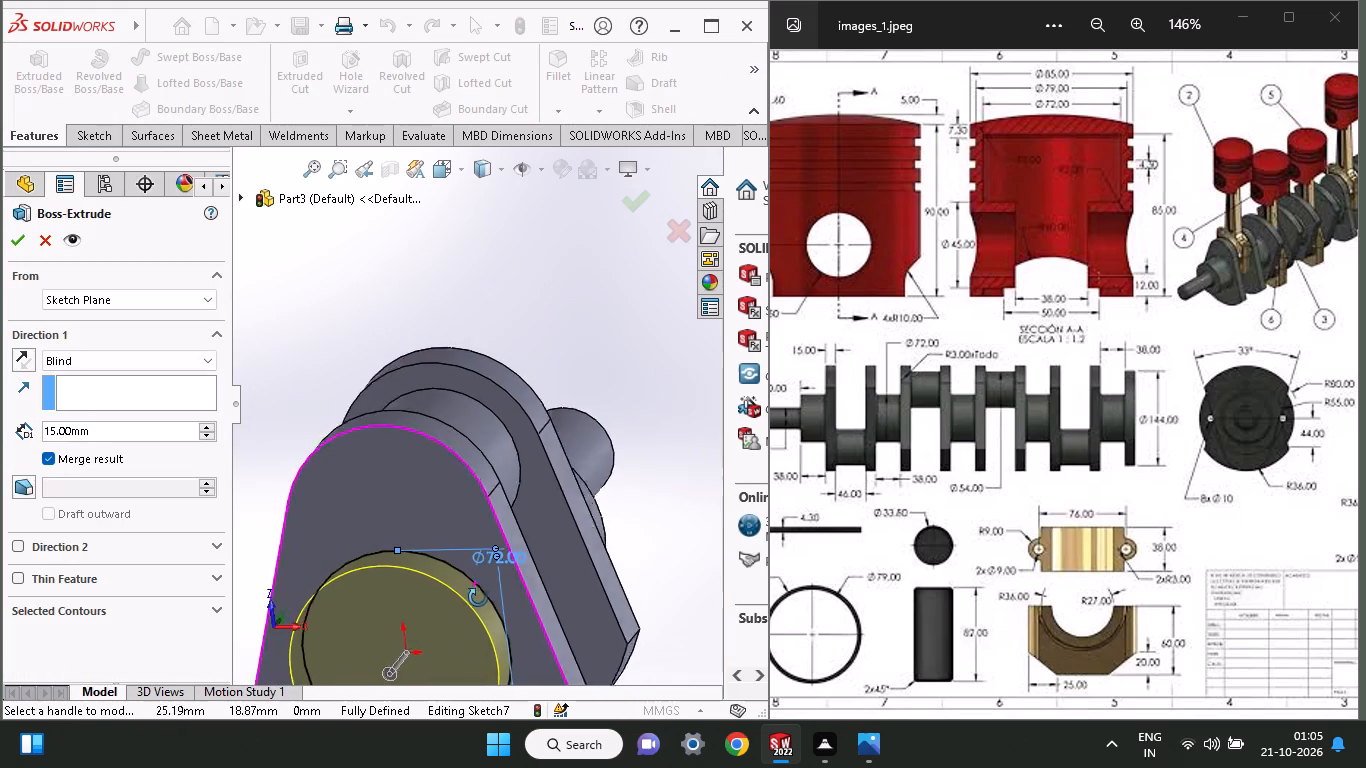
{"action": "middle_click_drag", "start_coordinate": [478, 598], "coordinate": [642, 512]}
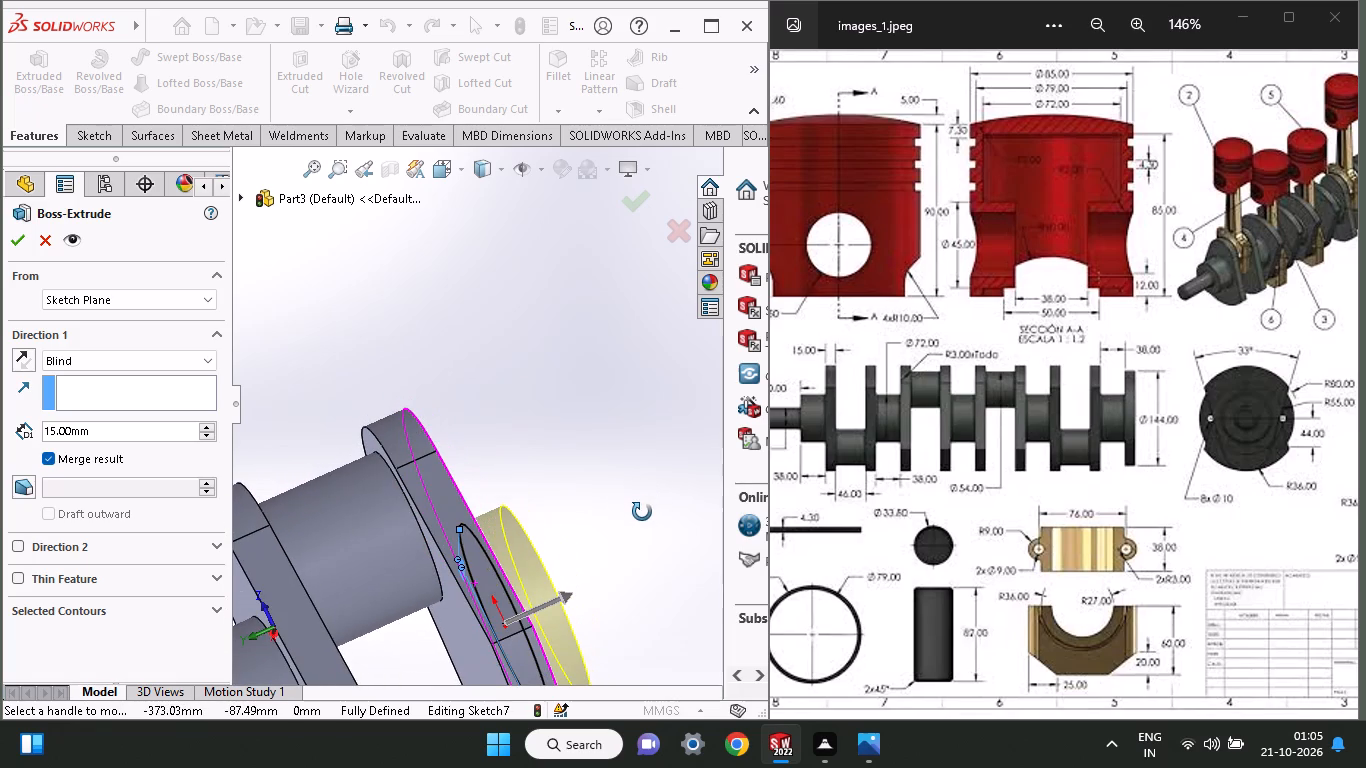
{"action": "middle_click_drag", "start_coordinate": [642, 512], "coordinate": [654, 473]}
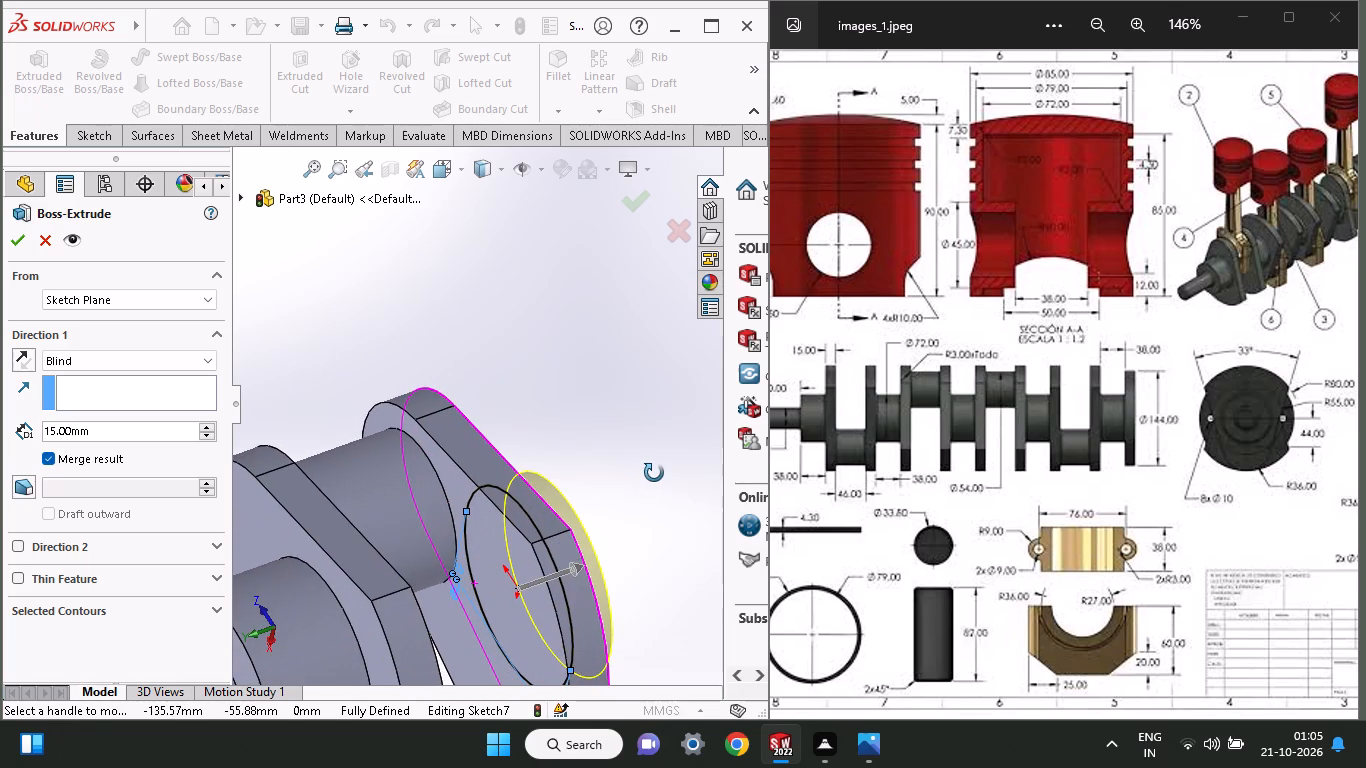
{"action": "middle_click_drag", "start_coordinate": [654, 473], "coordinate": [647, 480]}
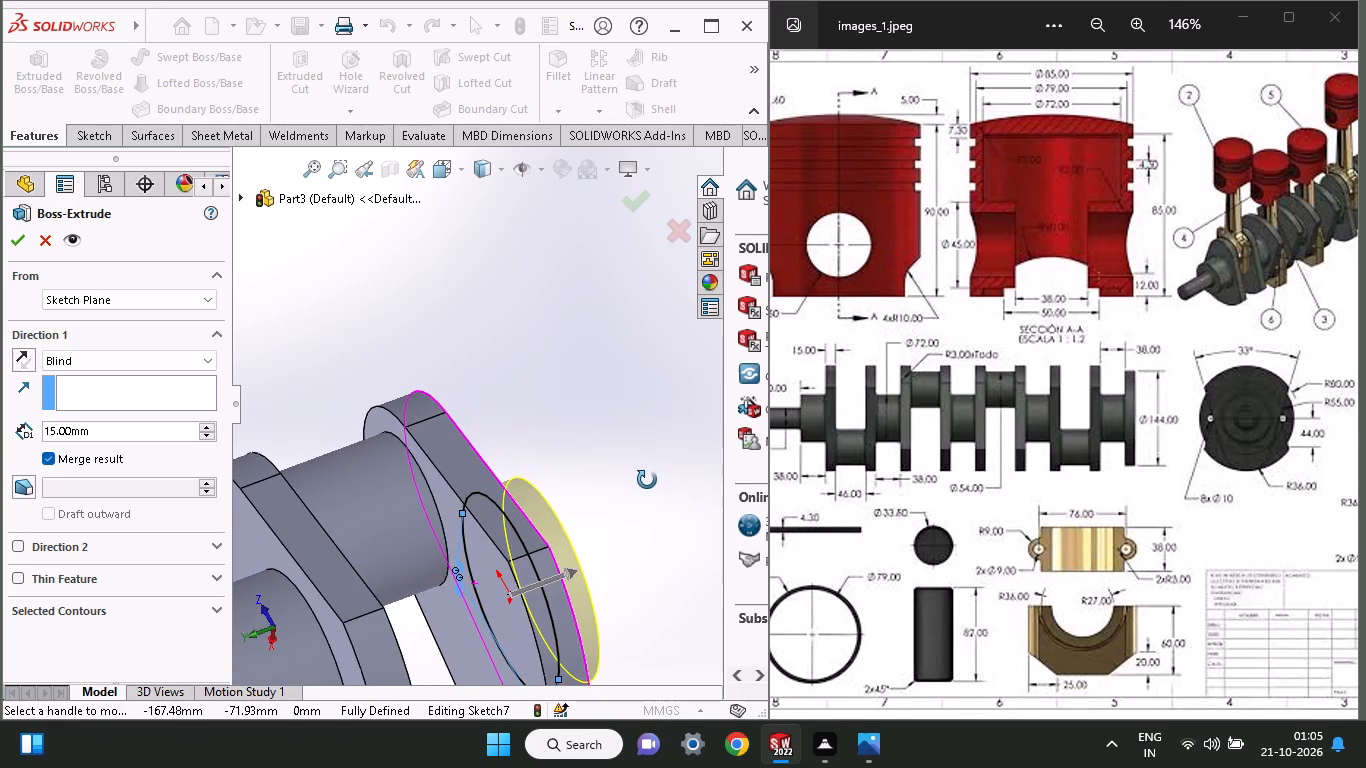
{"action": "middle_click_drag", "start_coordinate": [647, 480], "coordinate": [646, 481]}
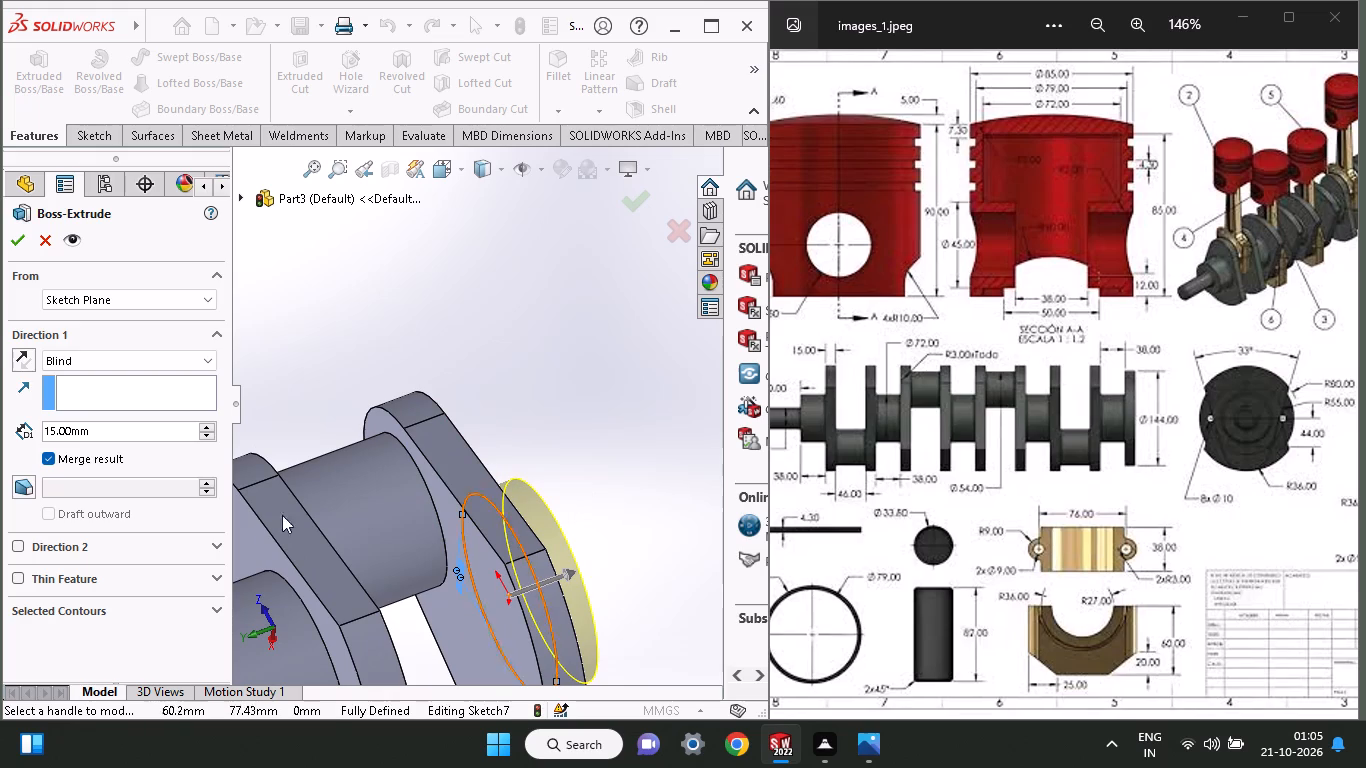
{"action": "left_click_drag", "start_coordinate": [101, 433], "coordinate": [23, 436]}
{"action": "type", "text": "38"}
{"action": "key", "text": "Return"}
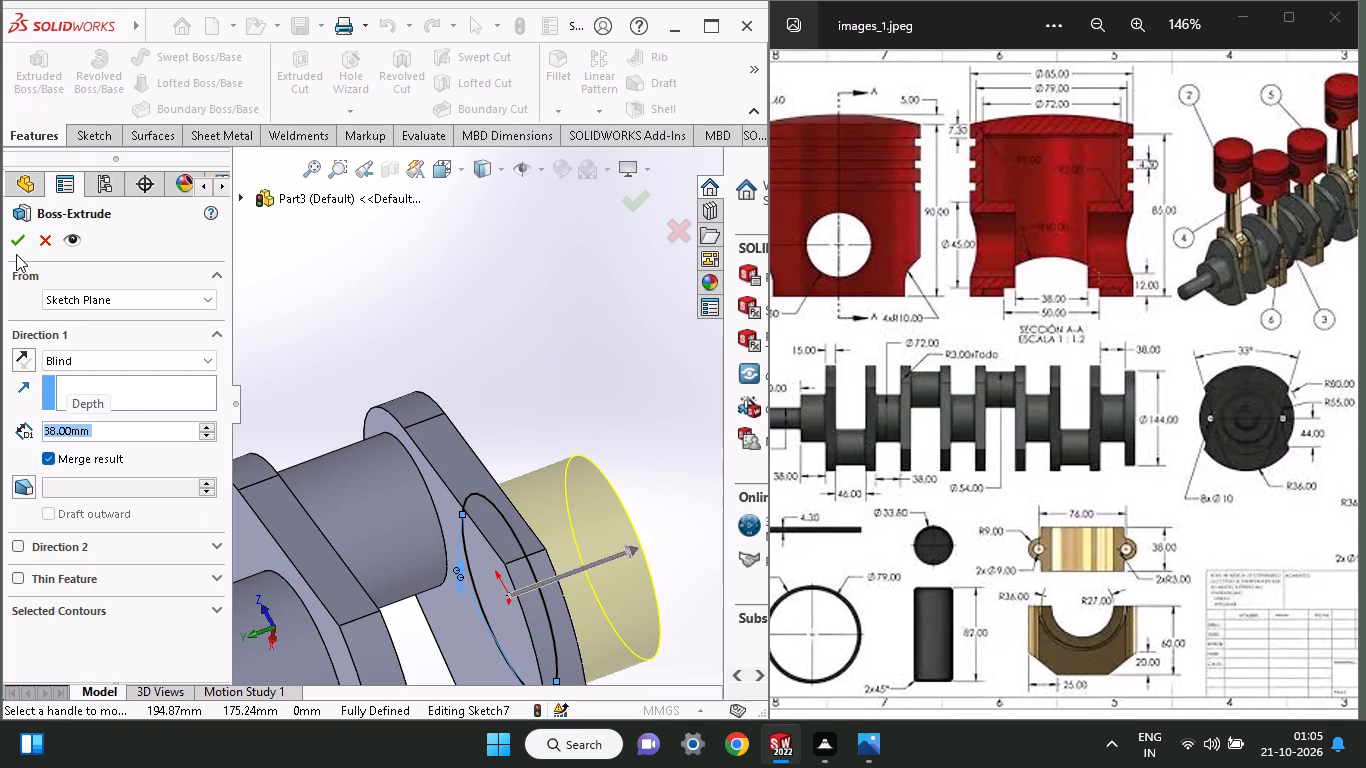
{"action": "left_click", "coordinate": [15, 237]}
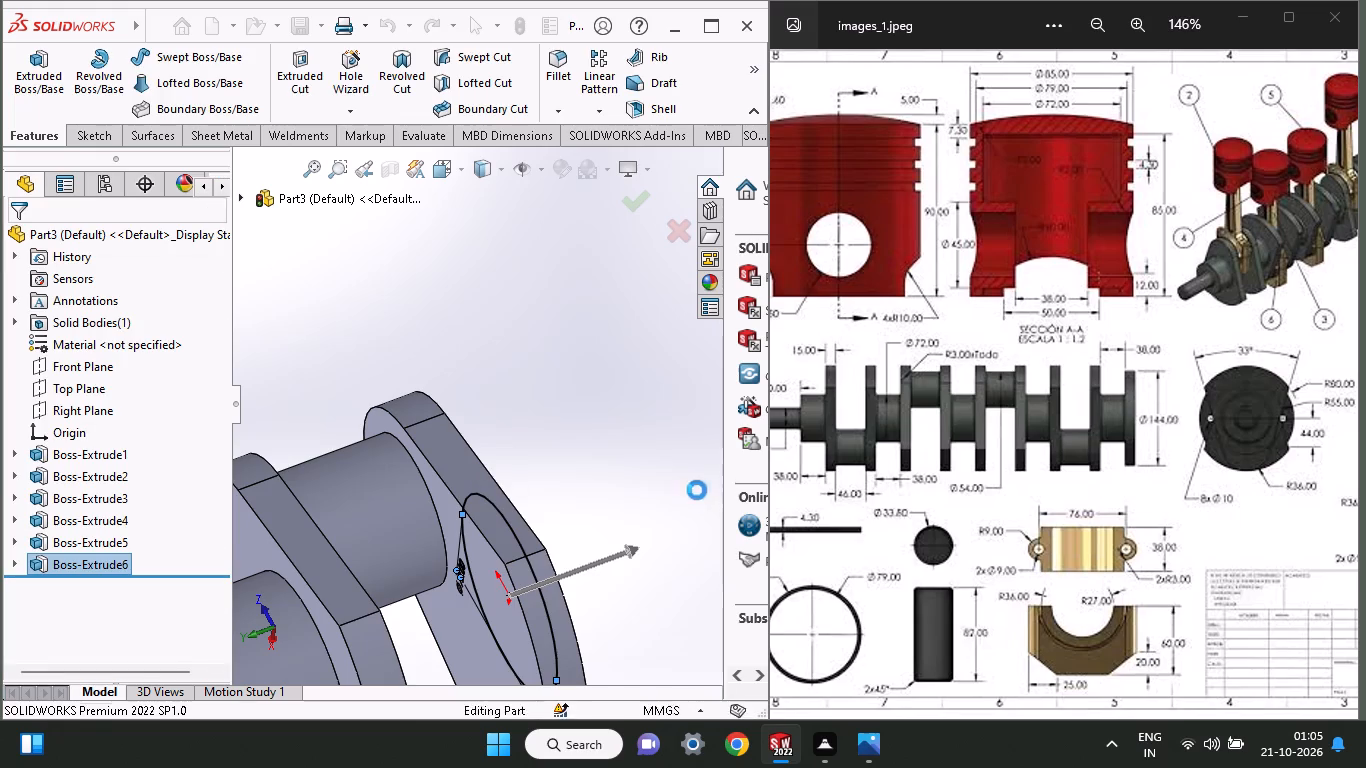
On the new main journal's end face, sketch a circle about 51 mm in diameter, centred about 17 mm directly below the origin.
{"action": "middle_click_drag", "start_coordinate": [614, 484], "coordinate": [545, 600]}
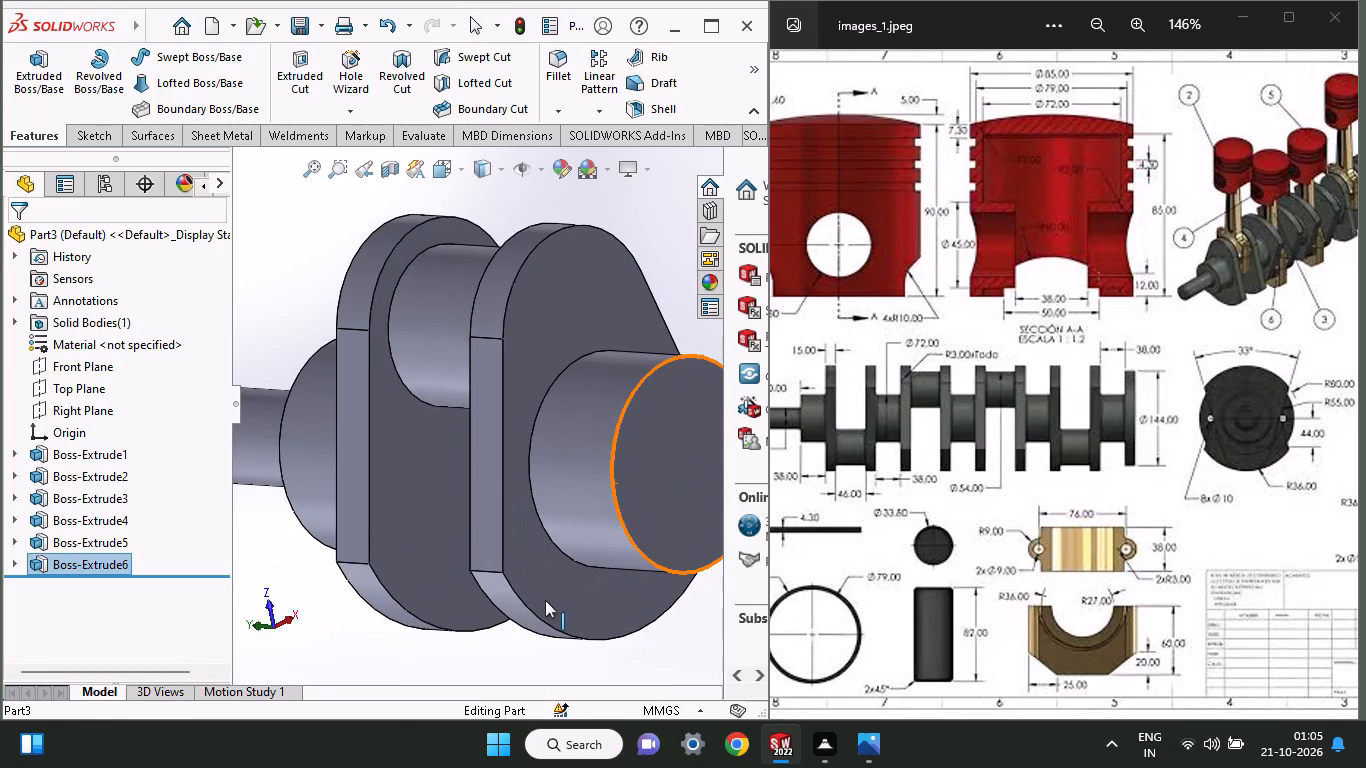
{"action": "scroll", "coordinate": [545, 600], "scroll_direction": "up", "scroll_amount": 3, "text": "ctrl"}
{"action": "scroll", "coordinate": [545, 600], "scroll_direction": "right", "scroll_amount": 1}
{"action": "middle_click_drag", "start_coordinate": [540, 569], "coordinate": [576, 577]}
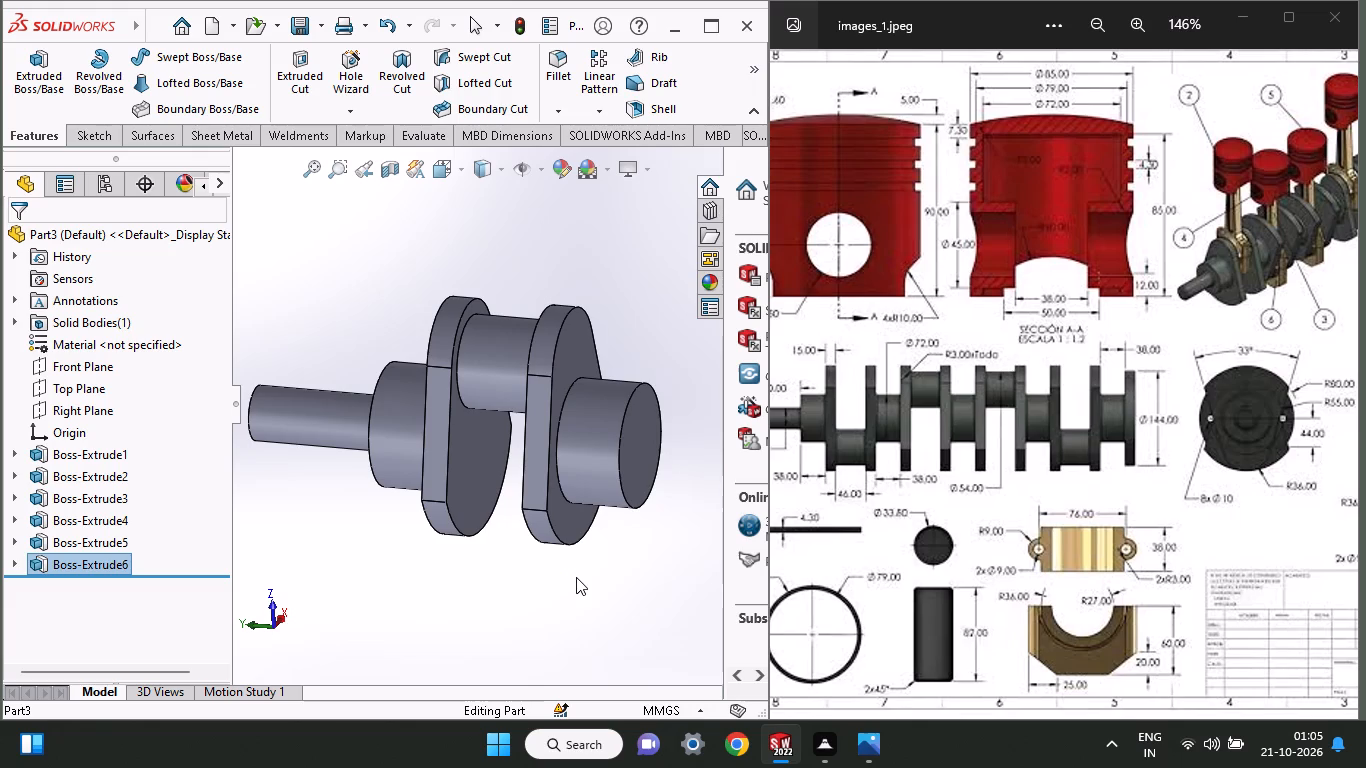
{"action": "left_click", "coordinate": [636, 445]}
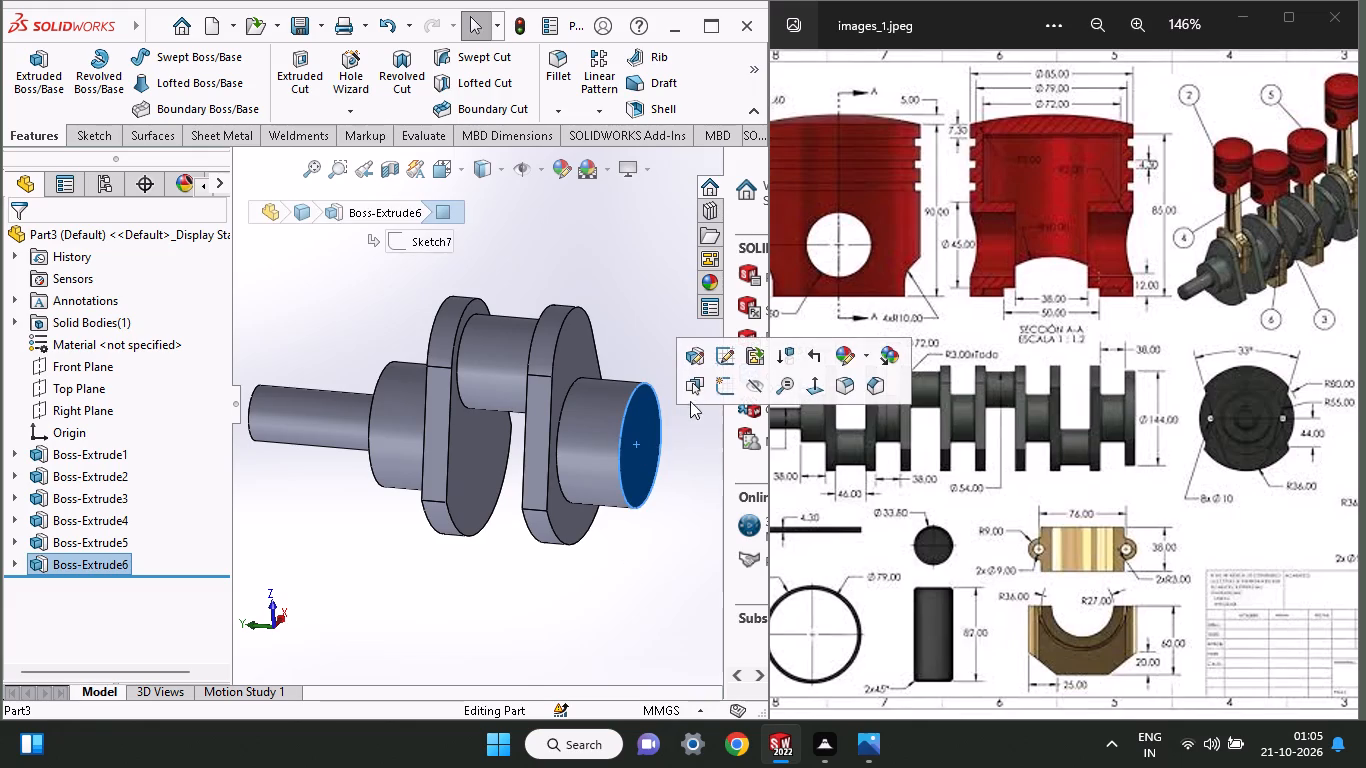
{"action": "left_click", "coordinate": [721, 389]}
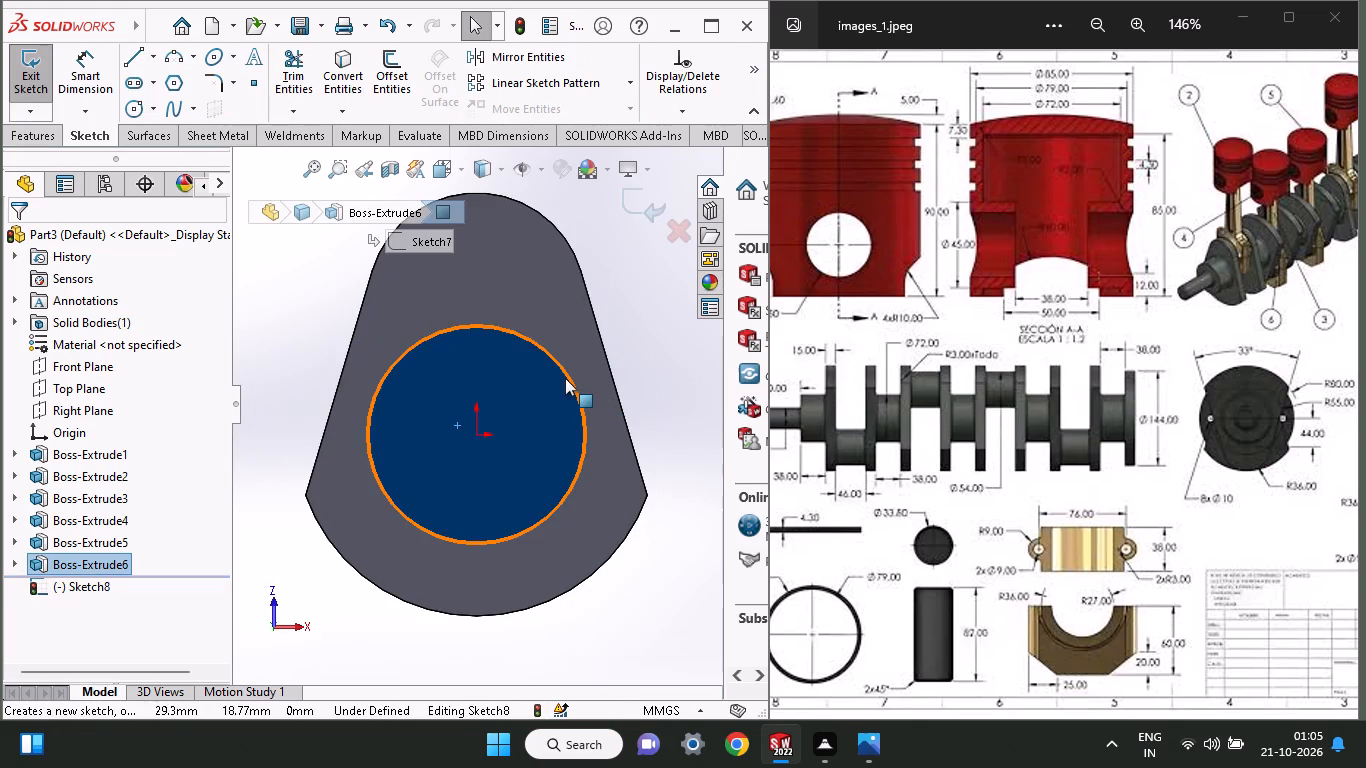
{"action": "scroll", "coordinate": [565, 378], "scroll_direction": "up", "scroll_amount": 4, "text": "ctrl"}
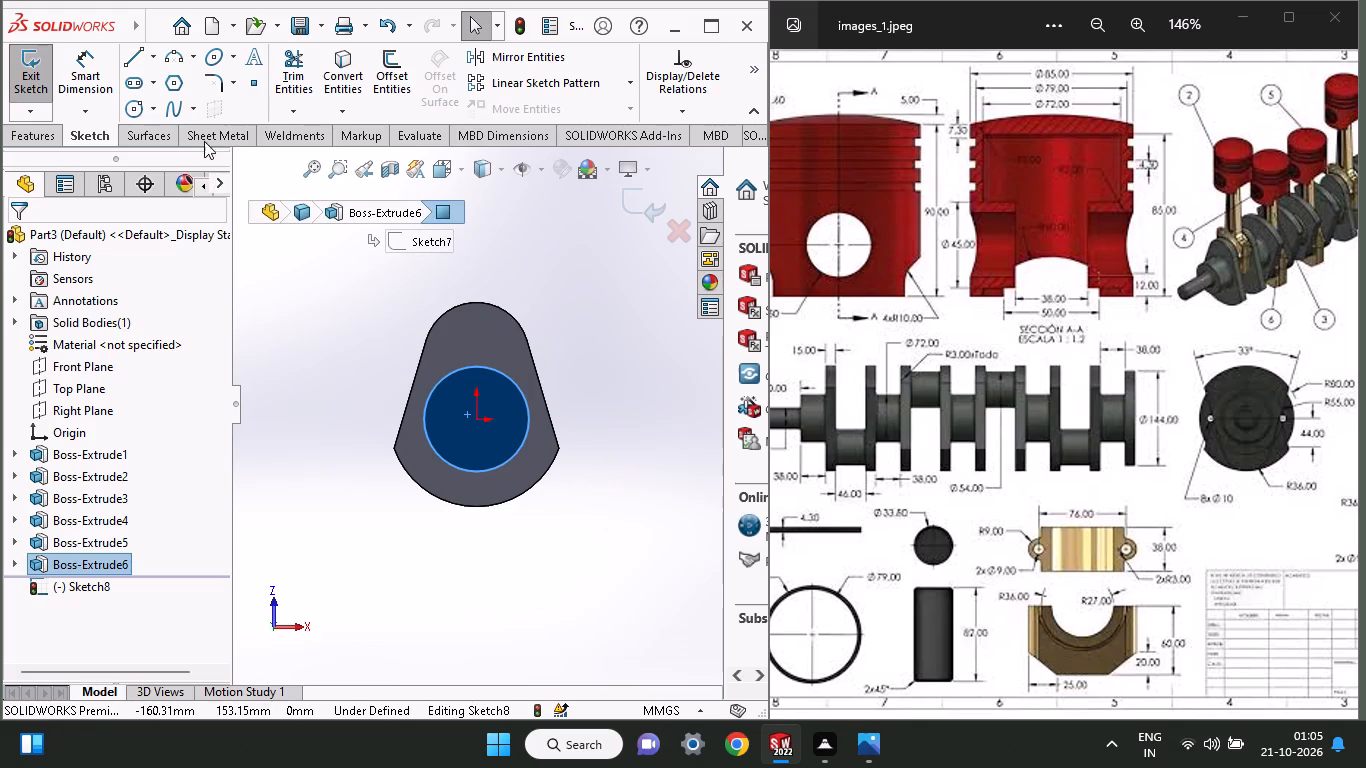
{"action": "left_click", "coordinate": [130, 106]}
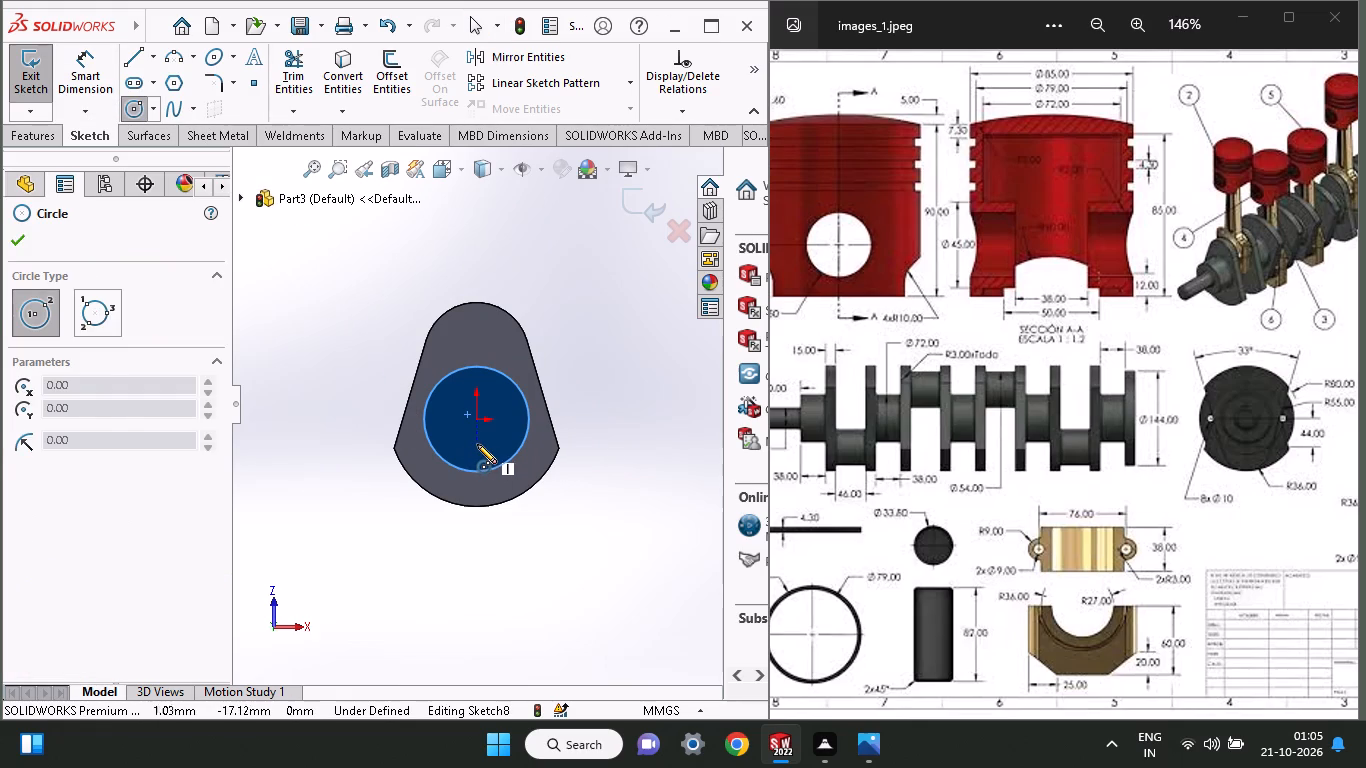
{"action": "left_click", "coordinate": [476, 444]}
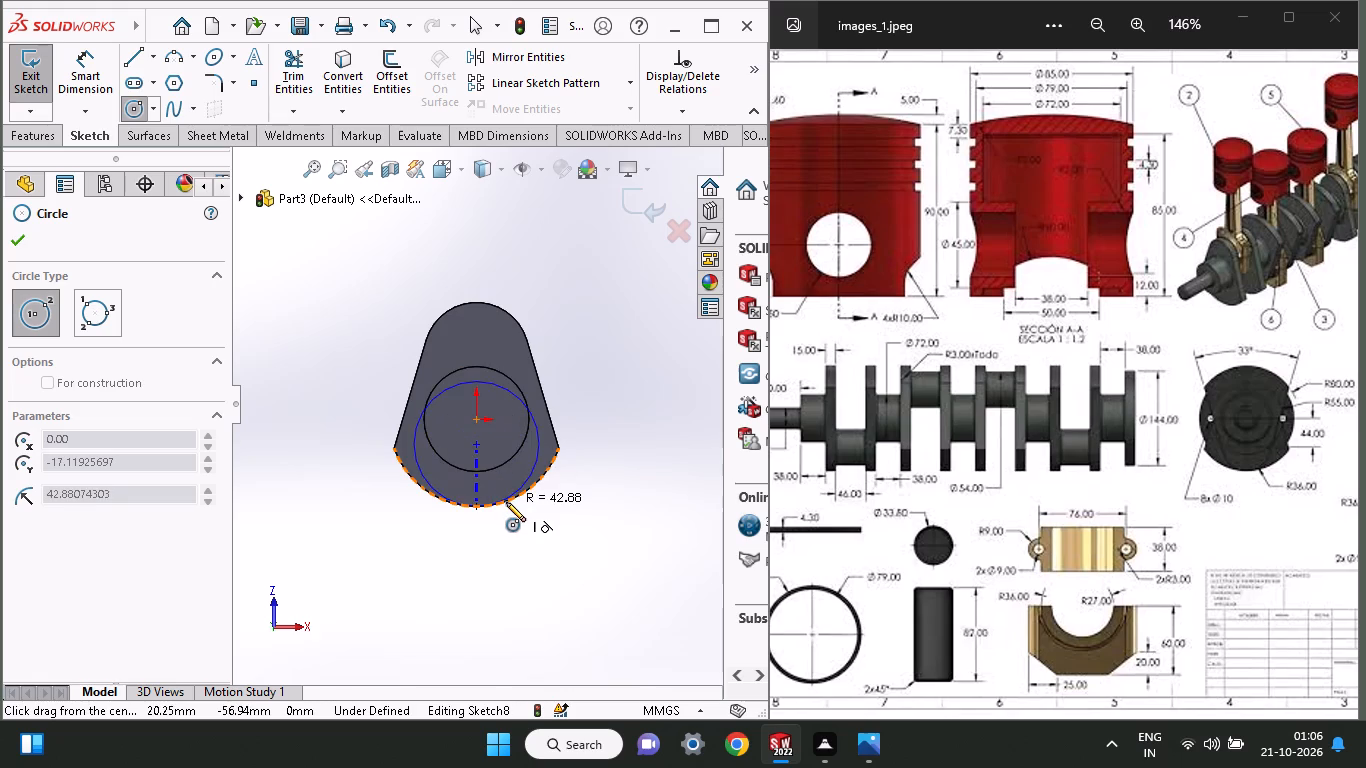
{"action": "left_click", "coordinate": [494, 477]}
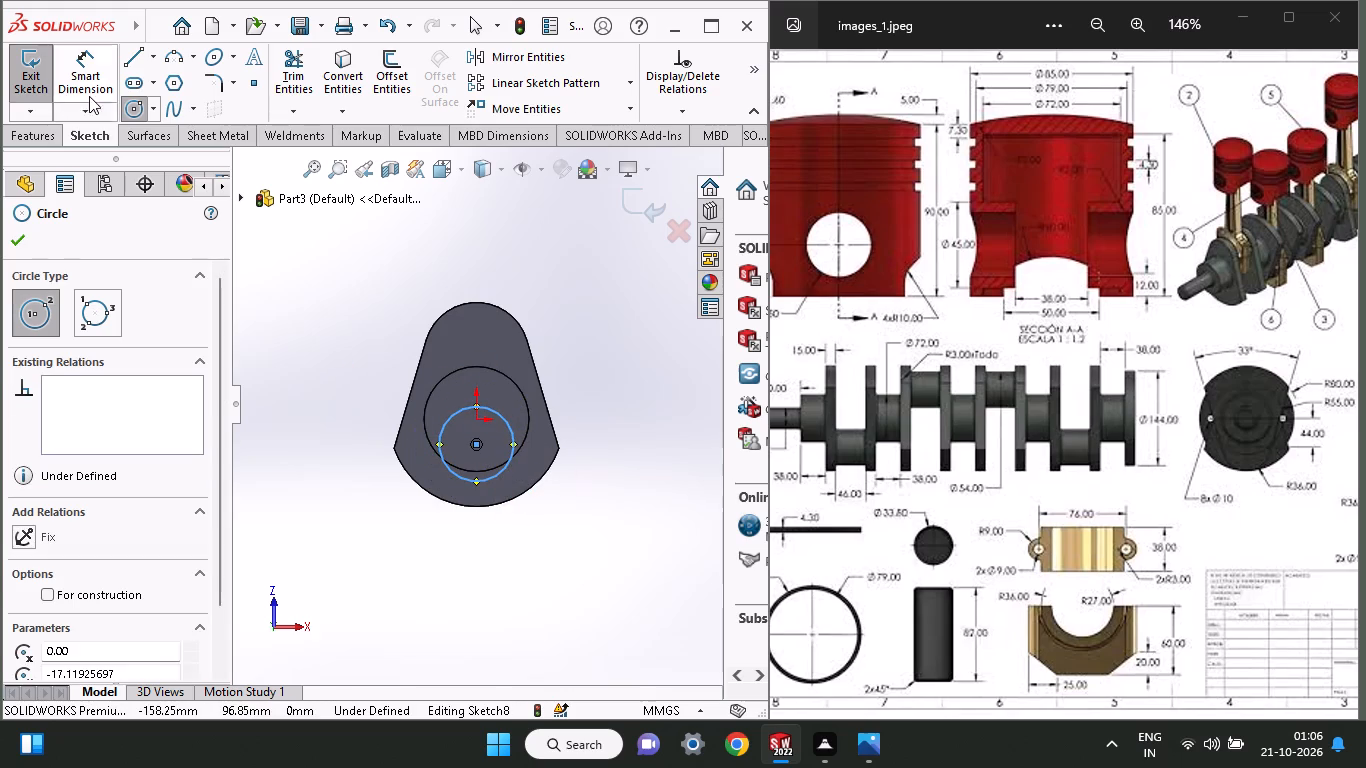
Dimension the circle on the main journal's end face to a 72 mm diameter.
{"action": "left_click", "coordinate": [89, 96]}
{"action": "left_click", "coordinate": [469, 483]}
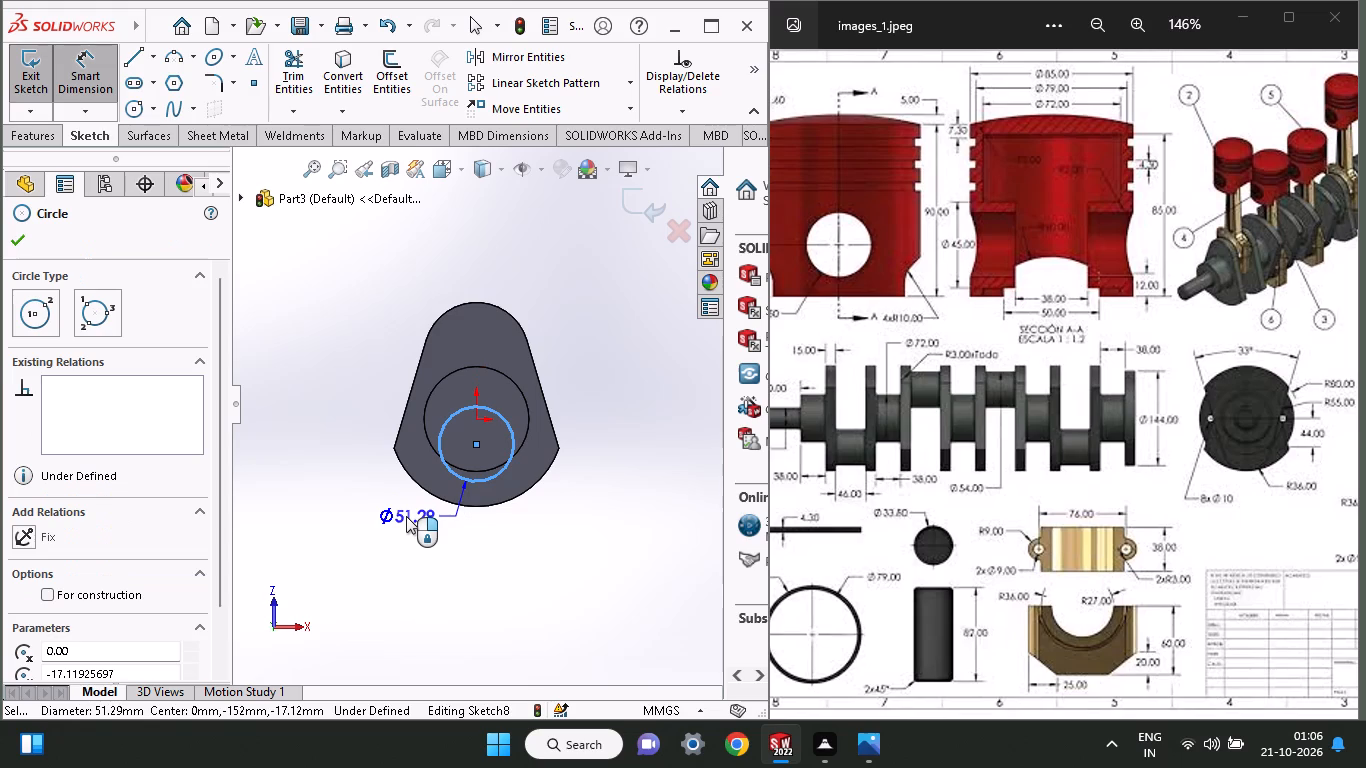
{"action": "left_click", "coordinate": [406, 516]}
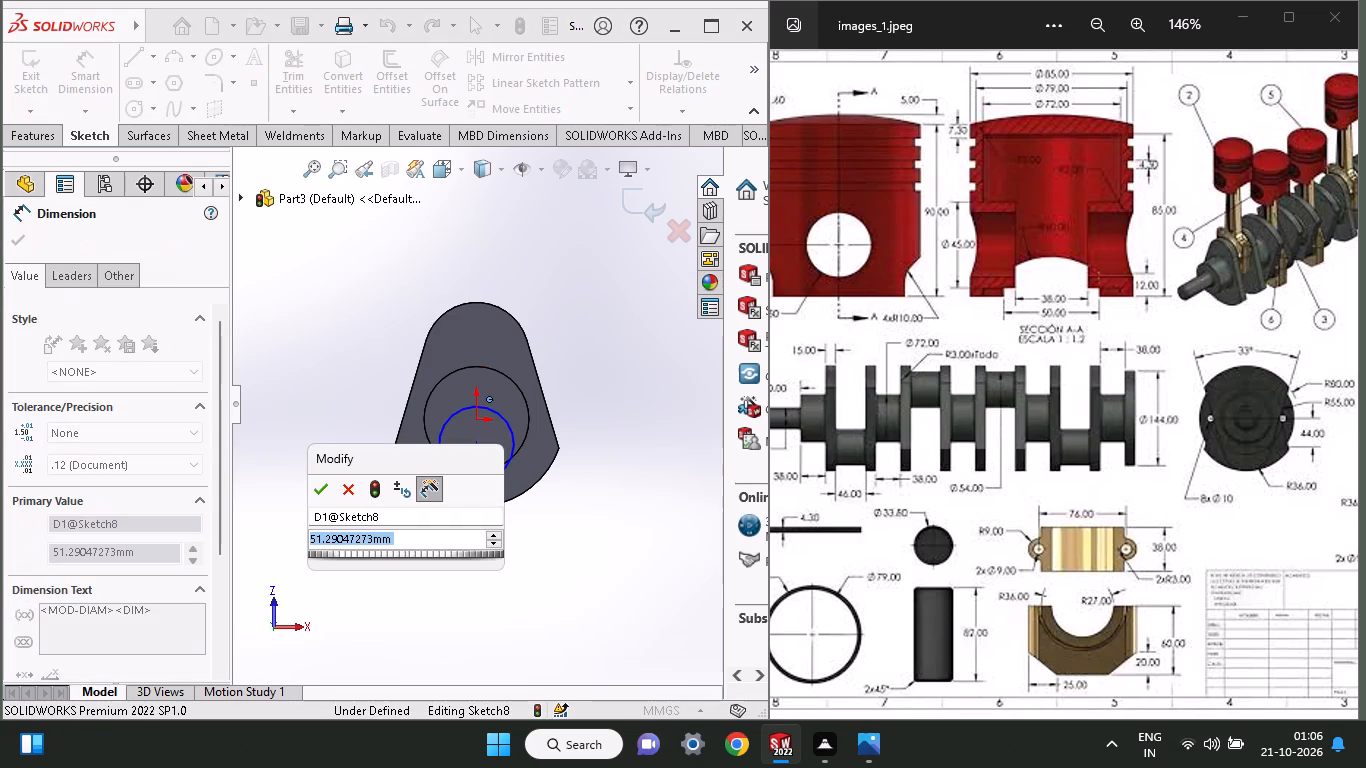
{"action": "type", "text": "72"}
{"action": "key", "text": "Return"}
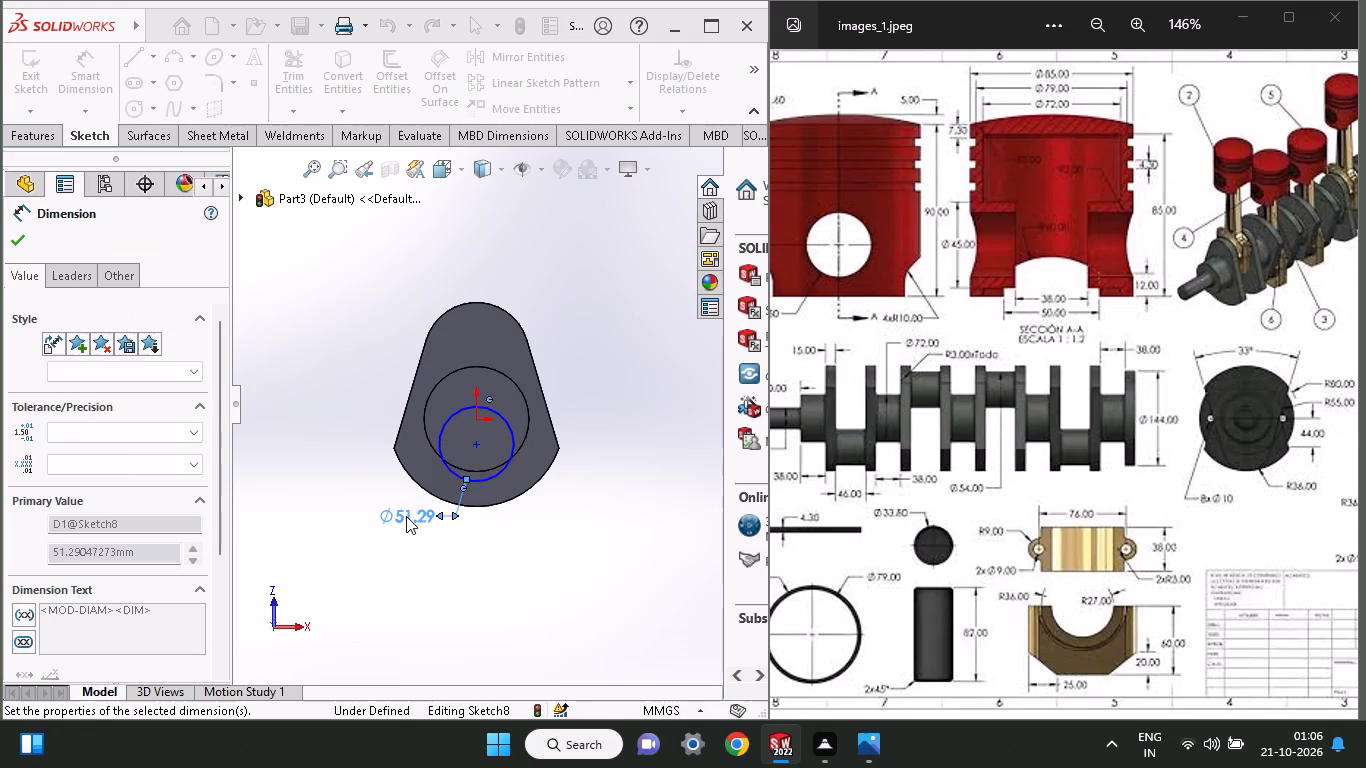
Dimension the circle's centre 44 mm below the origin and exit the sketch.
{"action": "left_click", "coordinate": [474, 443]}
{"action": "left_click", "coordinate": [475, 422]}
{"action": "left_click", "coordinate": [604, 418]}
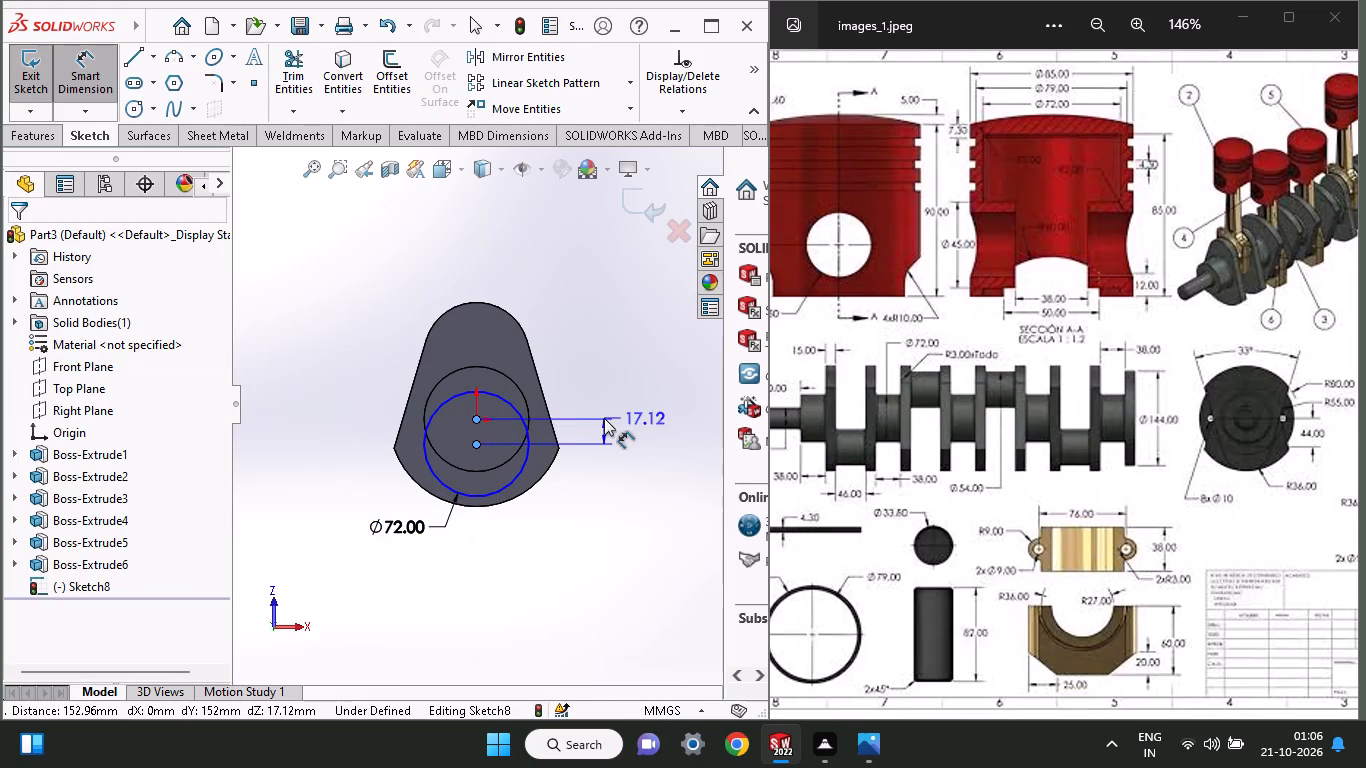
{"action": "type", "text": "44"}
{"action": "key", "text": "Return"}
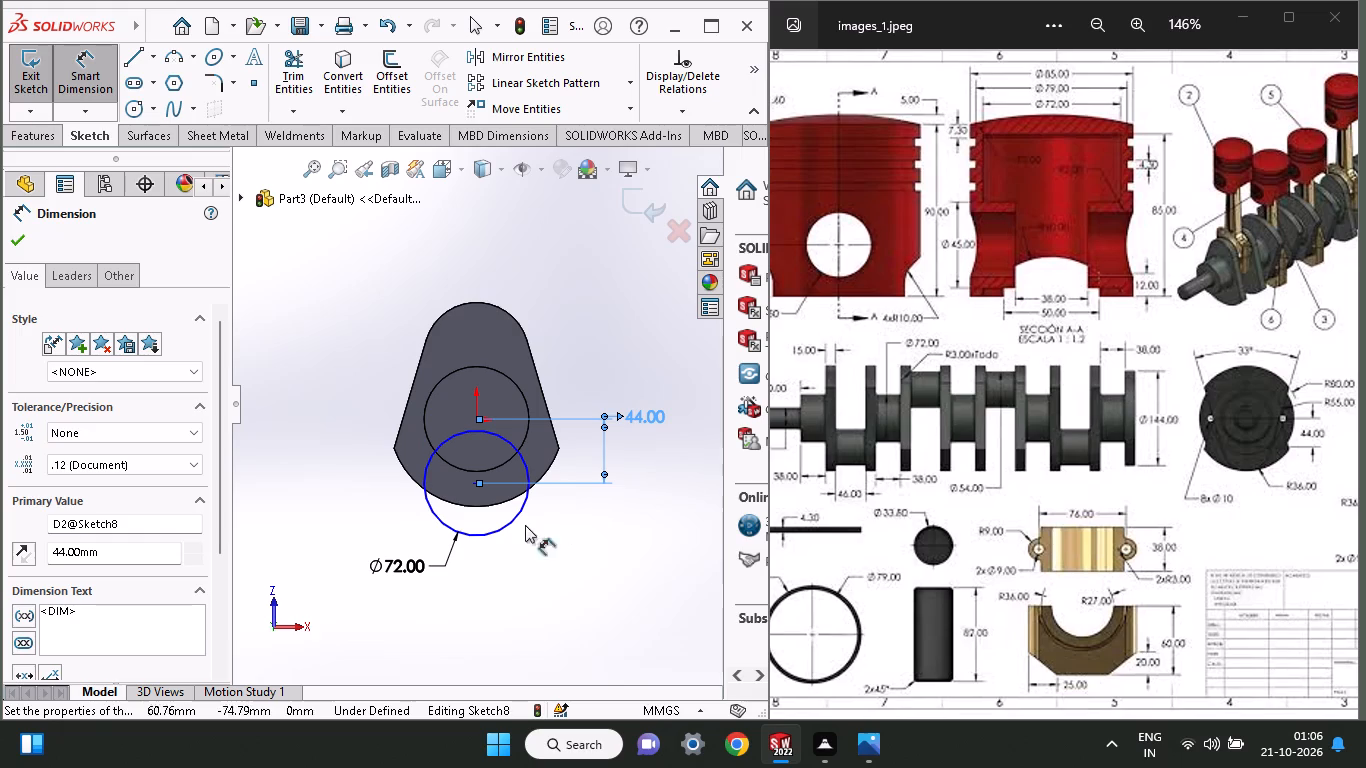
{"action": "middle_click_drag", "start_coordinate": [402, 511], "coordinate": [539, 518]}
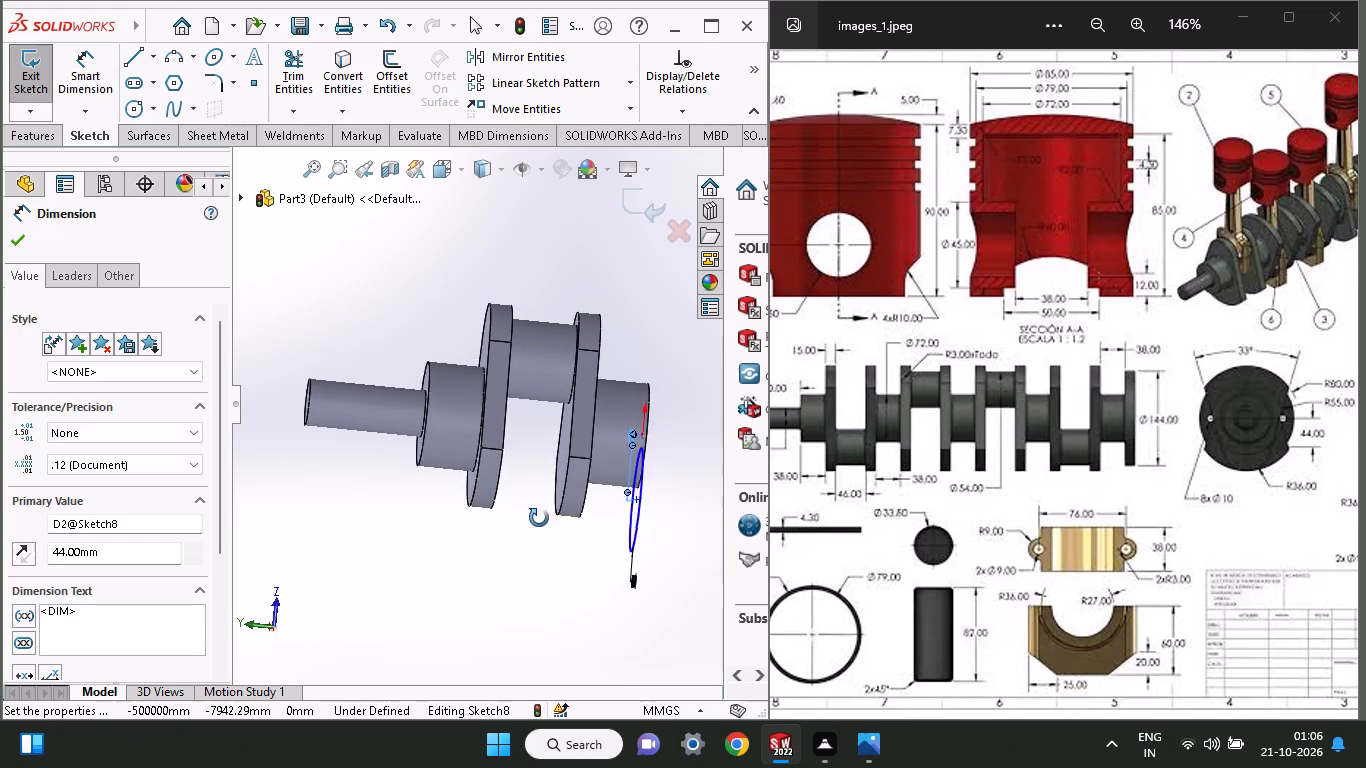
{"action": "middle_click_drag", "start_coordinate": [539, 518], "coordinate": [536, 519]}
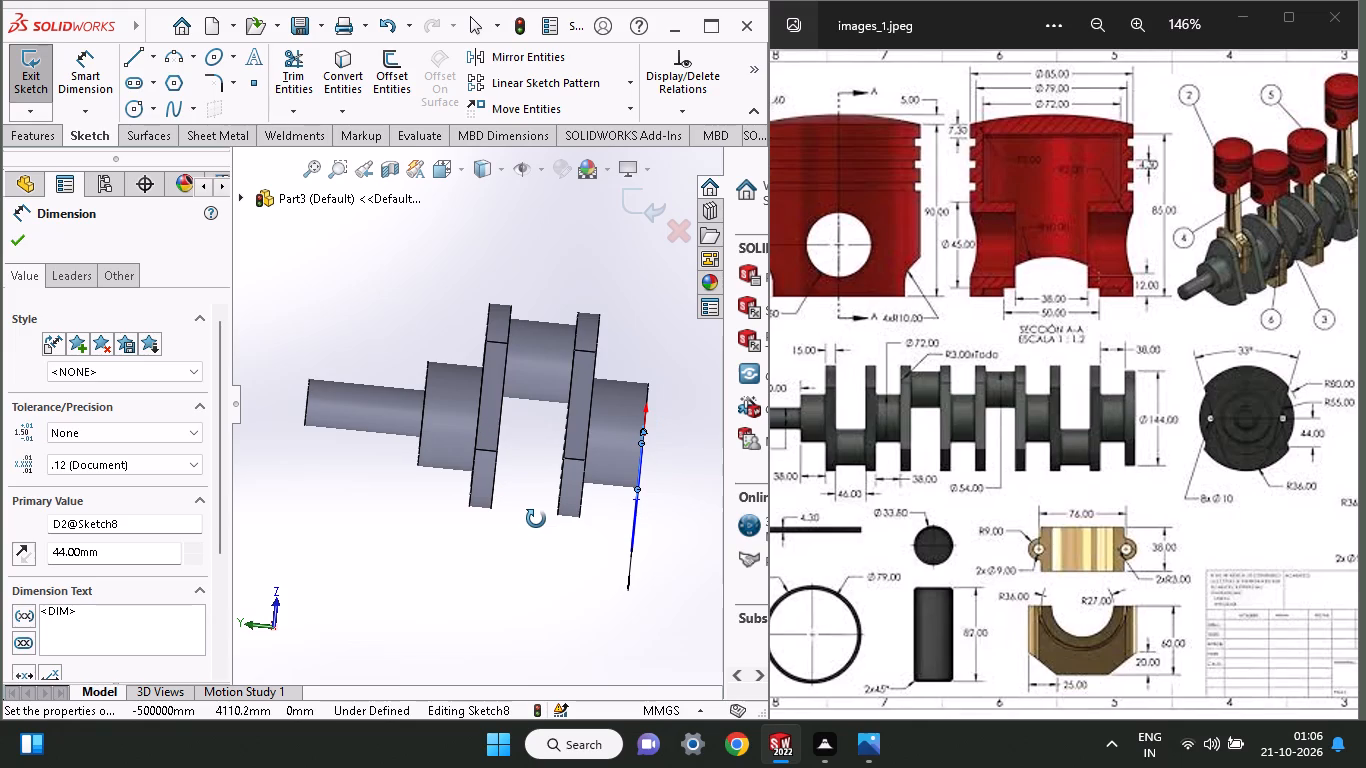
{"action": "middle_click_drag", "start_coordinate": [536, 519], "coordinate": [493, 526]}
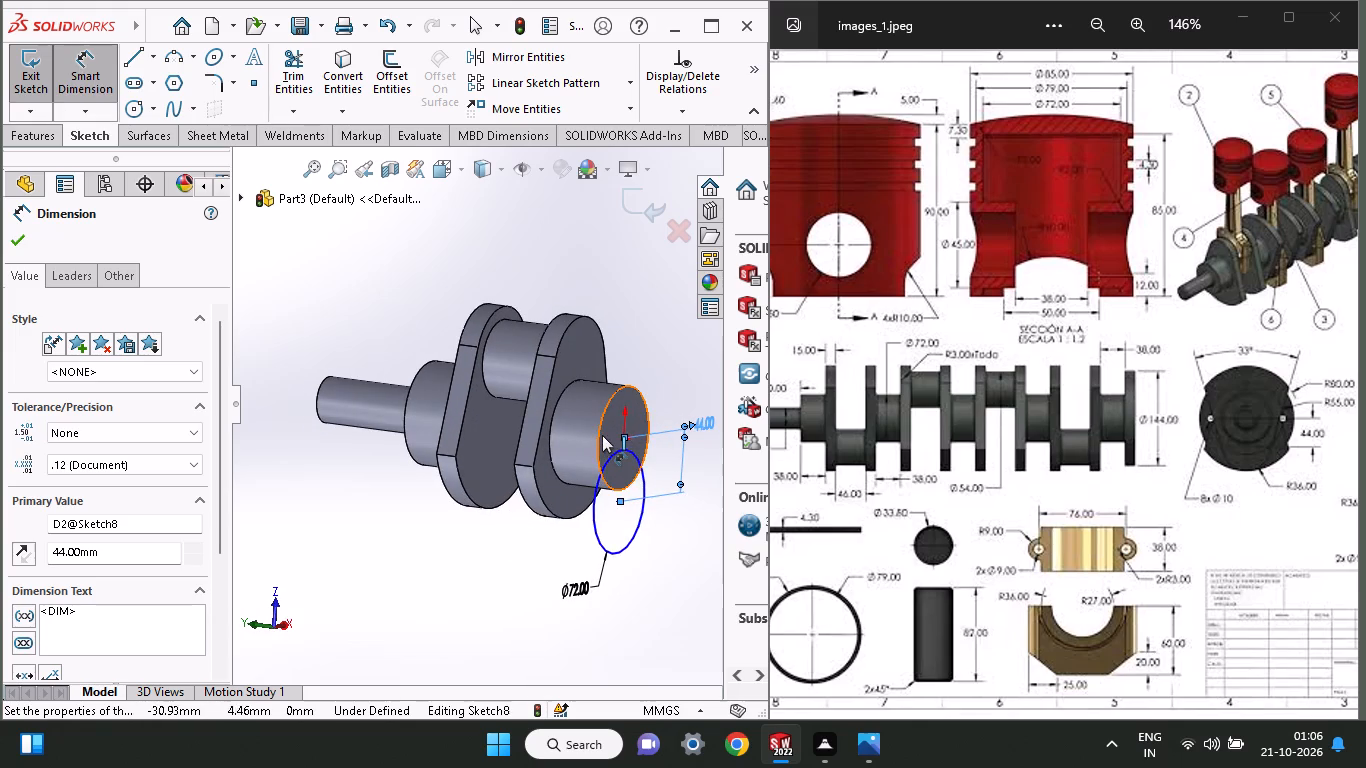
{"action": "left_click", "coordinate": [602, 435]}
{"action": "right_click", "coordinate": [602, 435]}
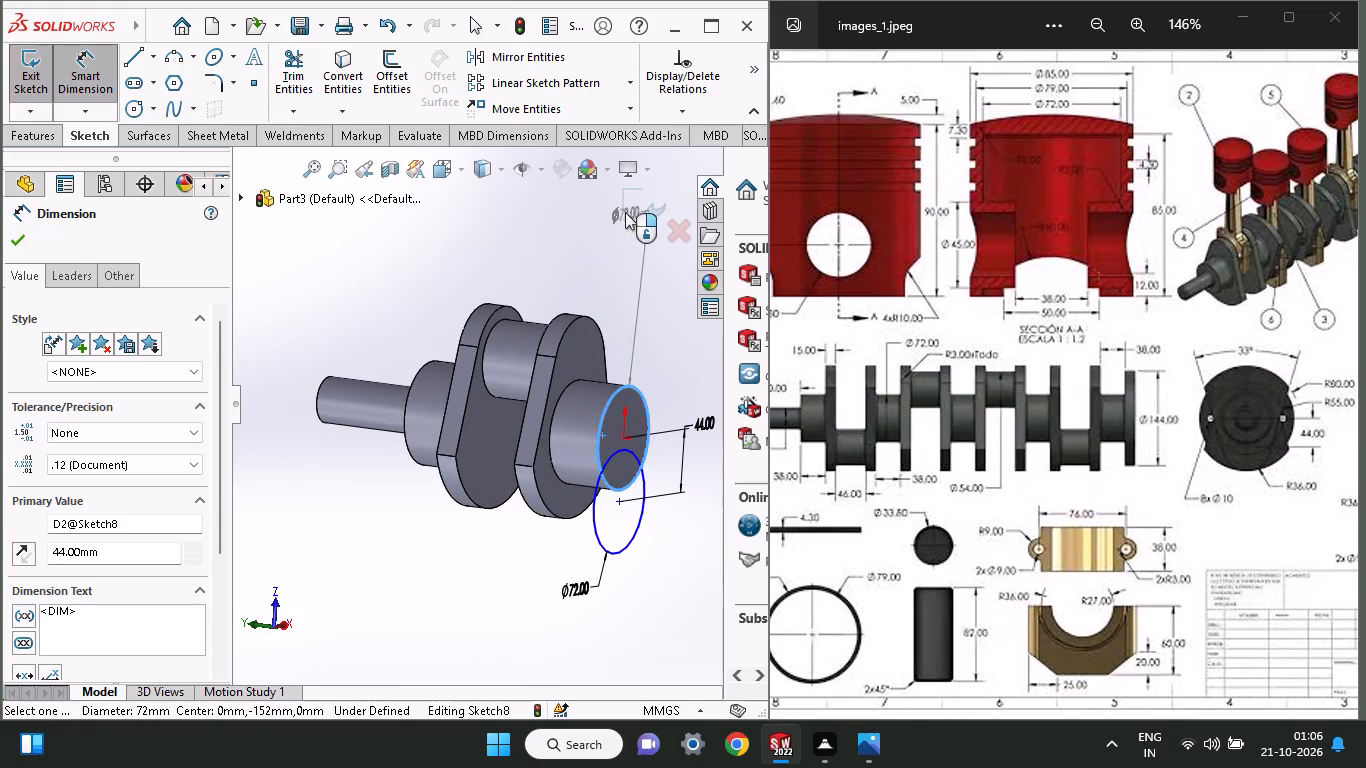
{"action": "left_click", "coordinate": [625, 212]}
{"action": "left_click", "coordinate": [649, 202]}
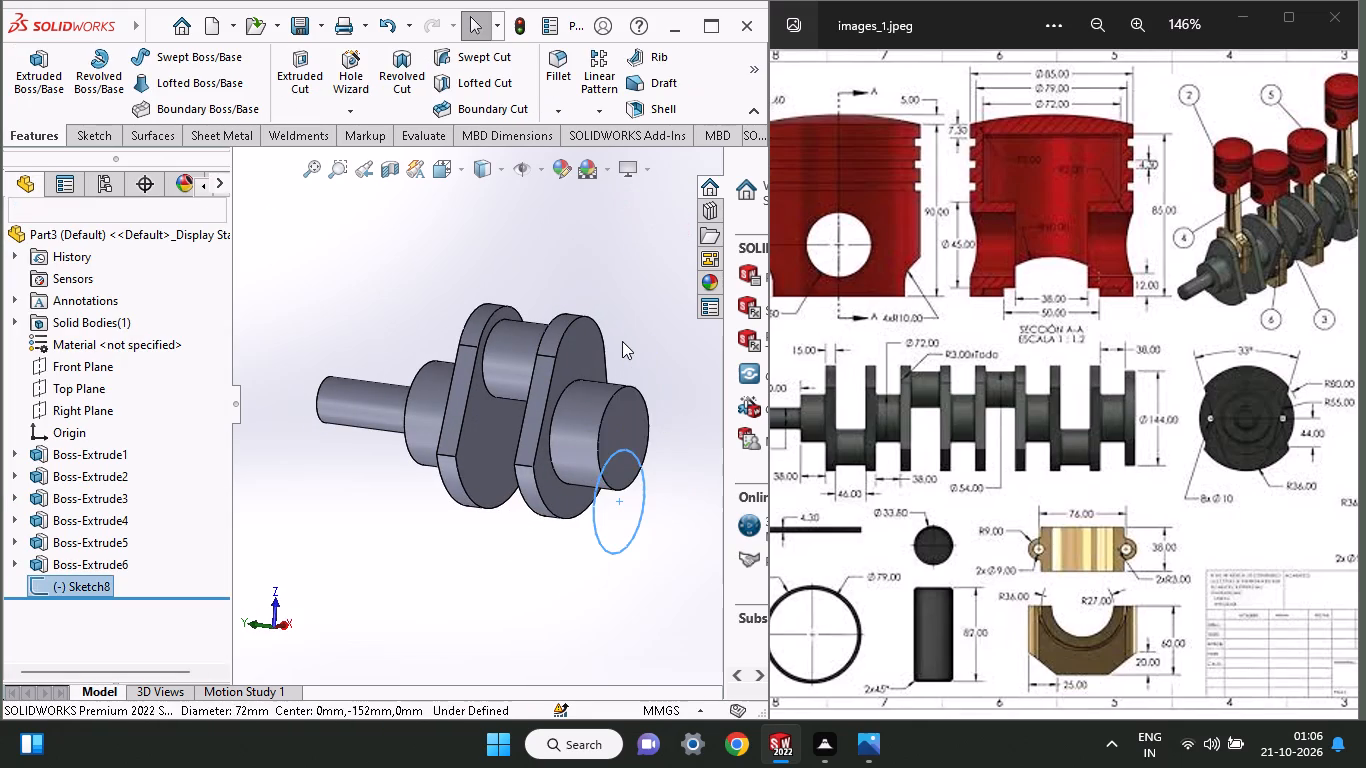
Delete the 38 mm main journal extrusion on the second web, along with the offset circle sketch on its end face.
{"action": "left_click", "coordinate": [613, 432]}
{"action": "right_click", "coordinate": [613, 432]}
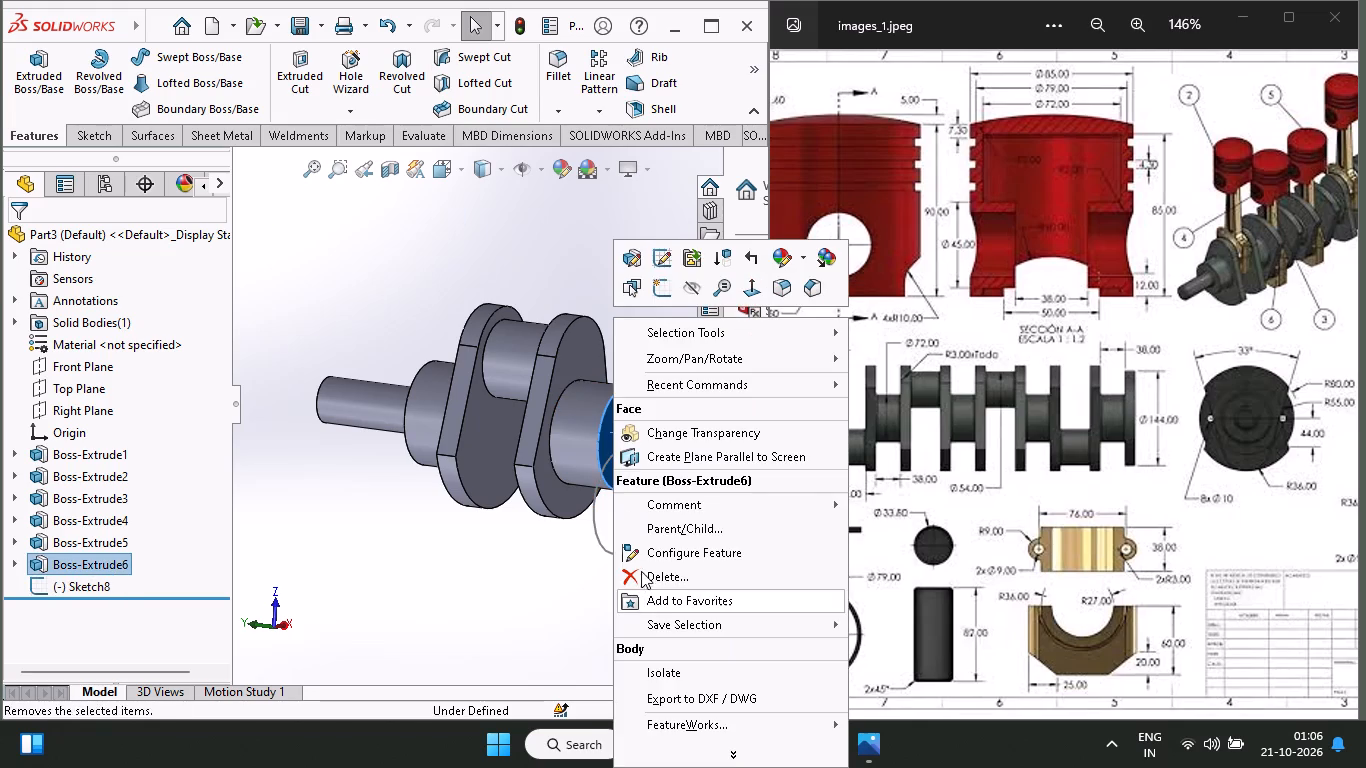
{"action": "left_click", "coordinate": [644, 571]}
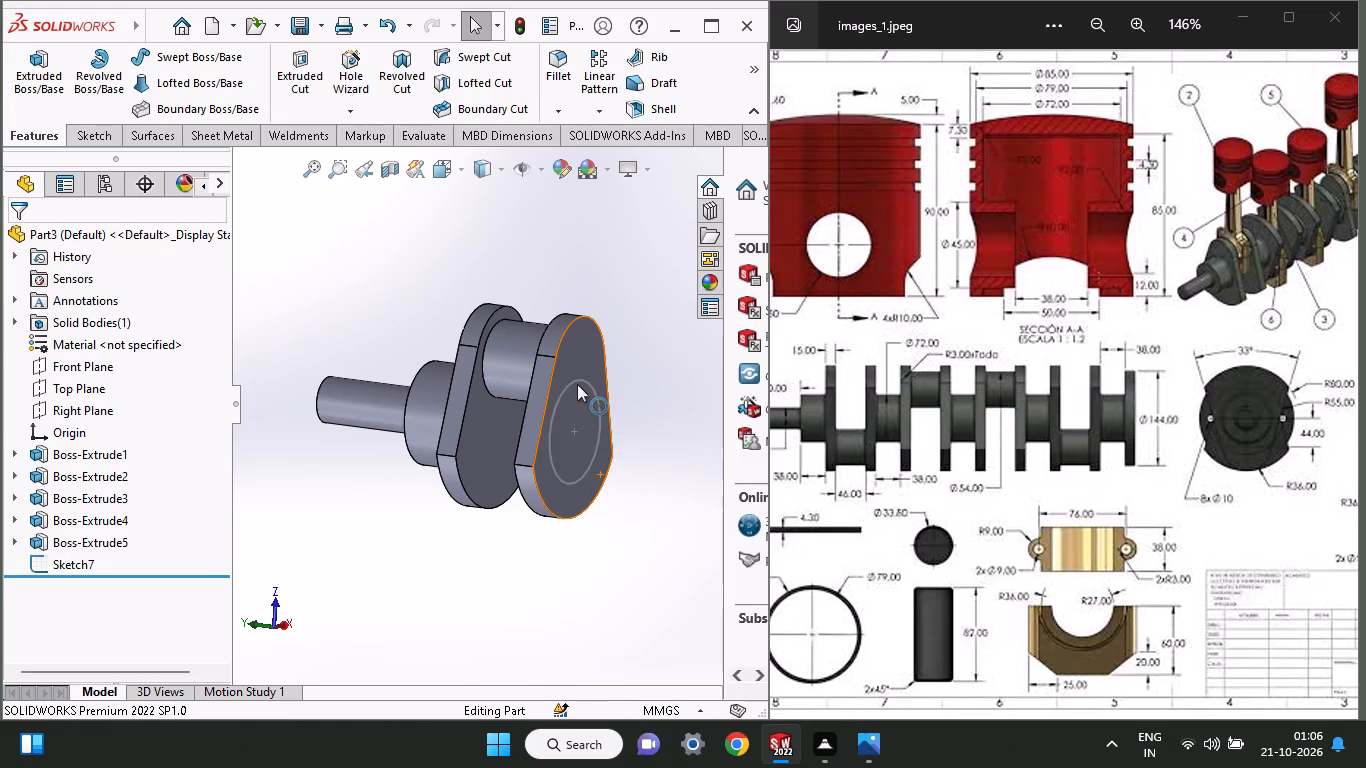
Delete the second web, crankpin and first web extrusions, leaving only the front shaft and first main journal.
{"action": "left_click", "coordinate": [577, 371]}
{"action": "right_click", "coordinate": [577, 371]}
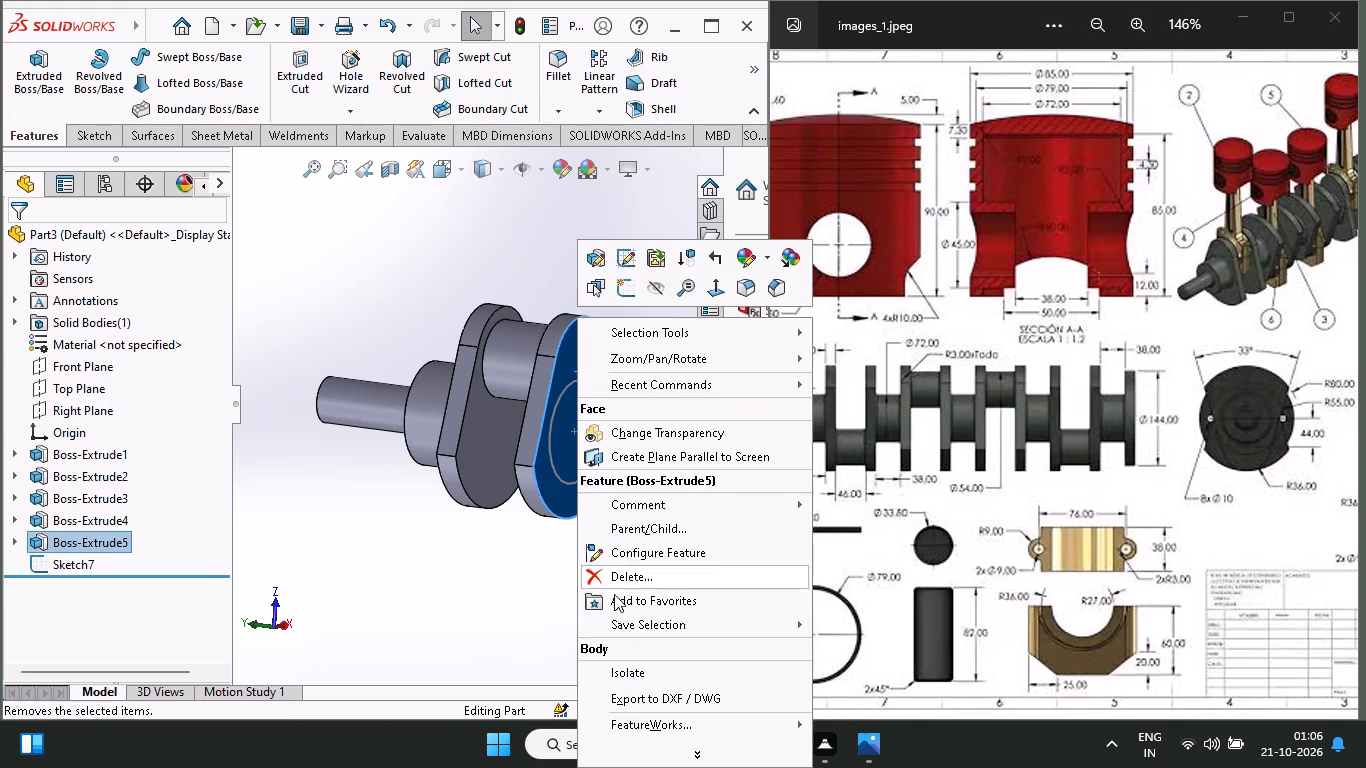
{"action": "left_click", "coordinate": [615, 566]}
{"action": "left_click", "coordinate": [558, 378]}
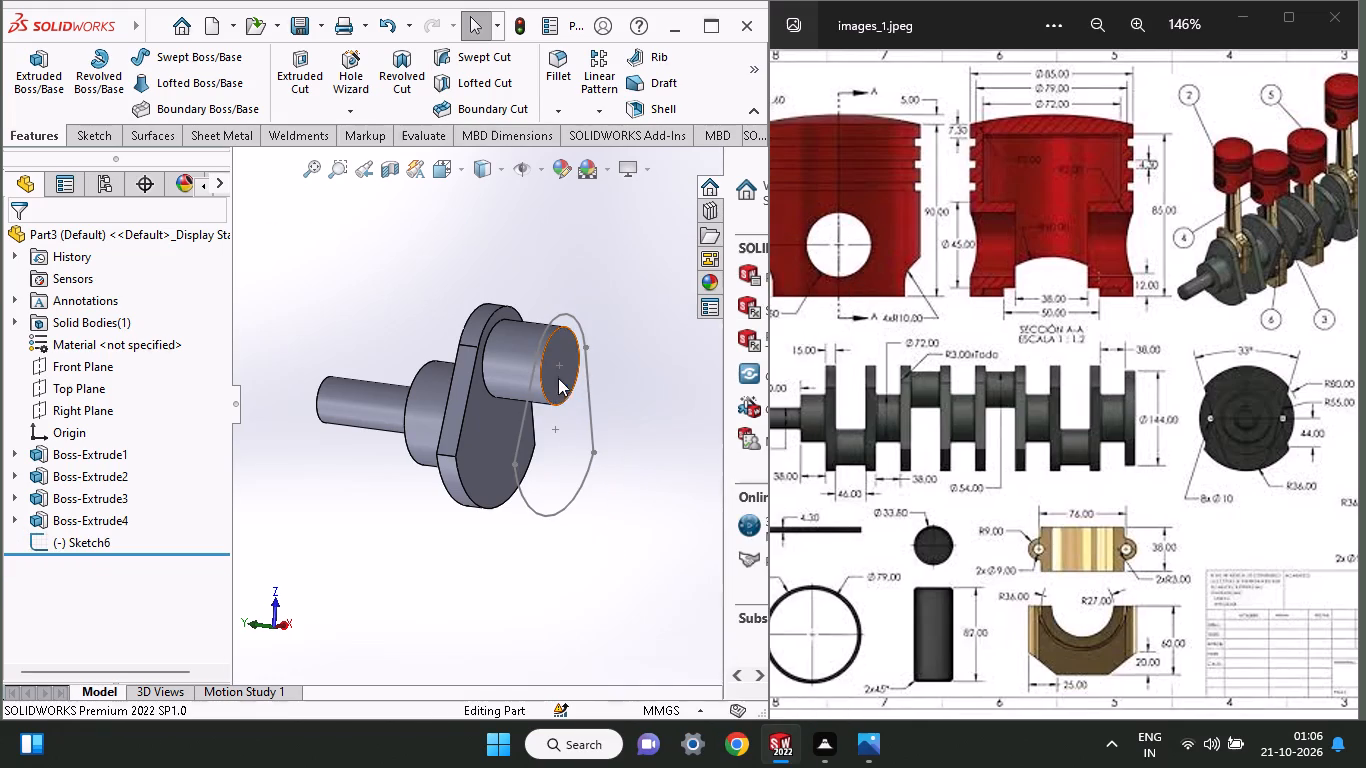
{"action": "right_click", "coordinate": [558, 378]}
{"action": "left_click", "coordinate": [601, 565]}
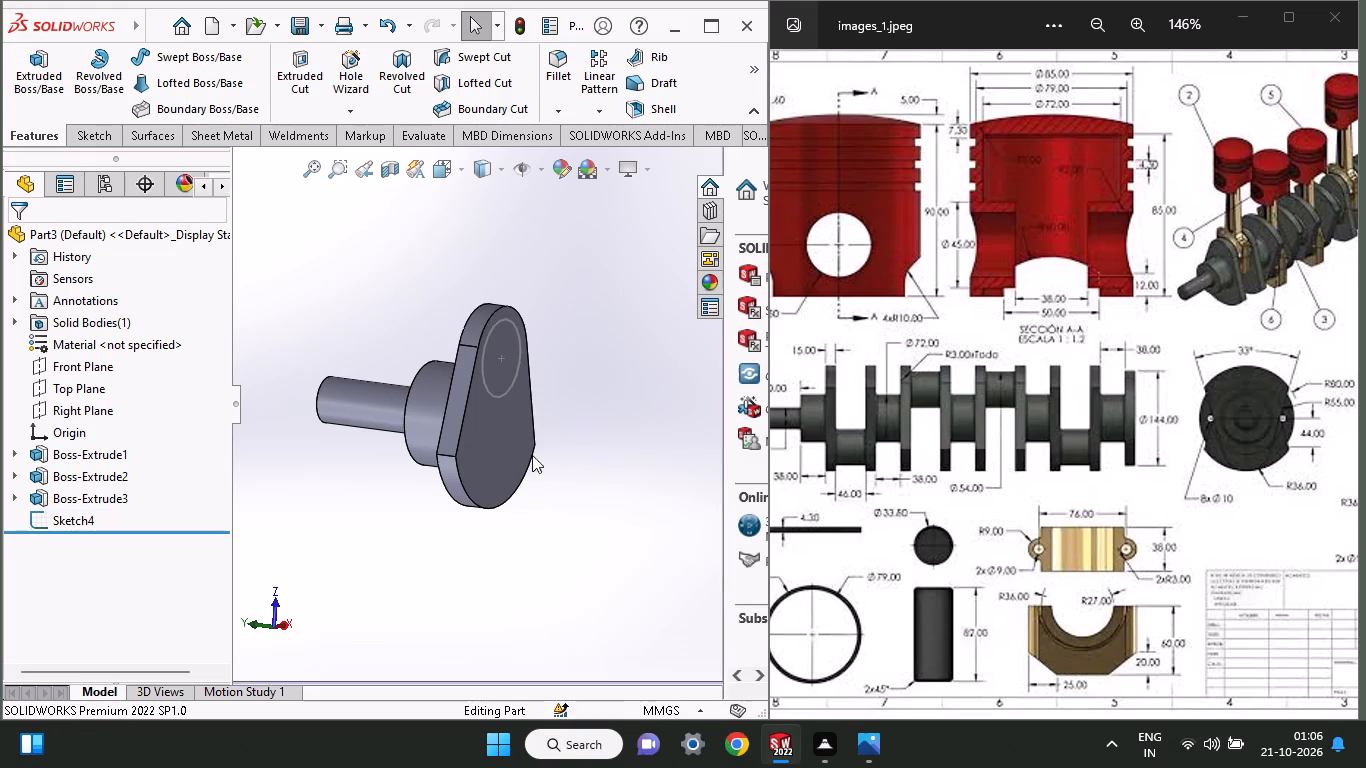
{"action": "right_click", "coordinate": [499, 429]}
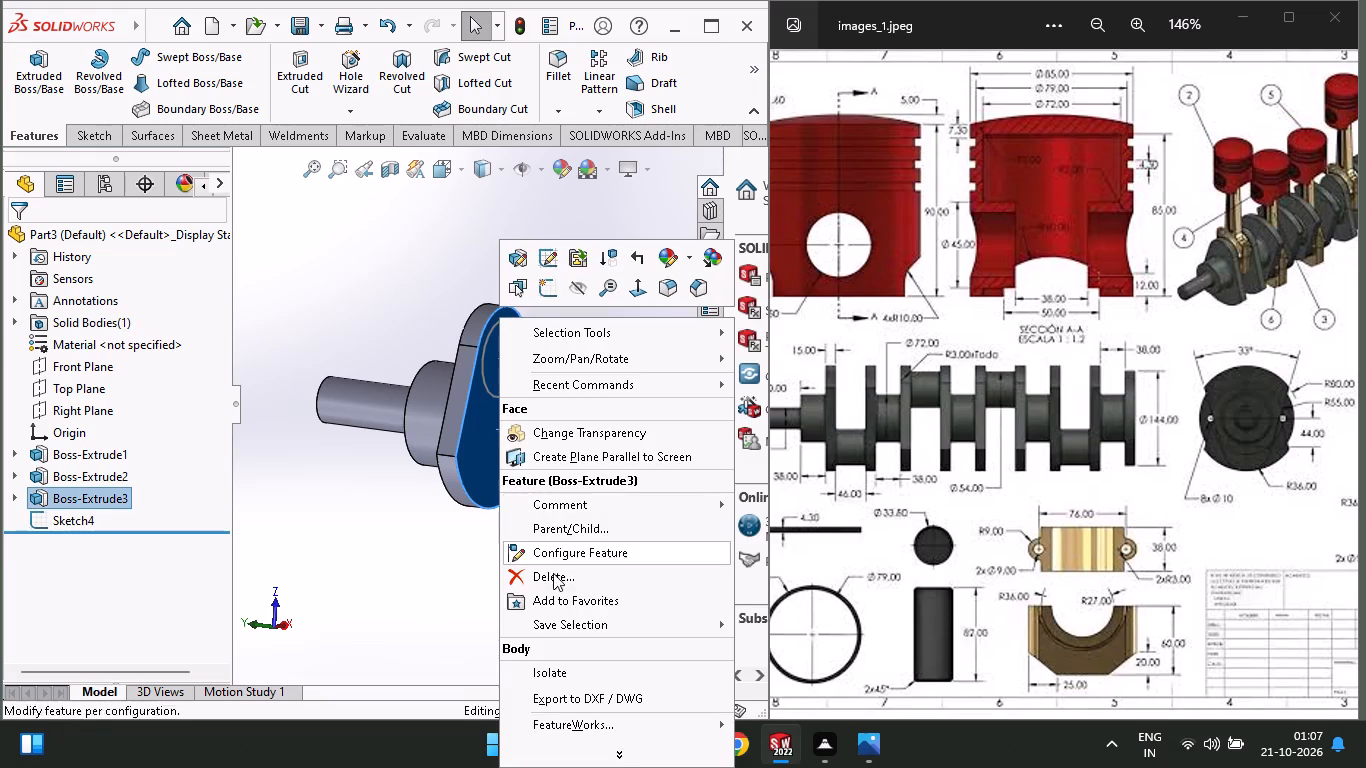
{"action": "left_click", "coordinate": [554, 578]}
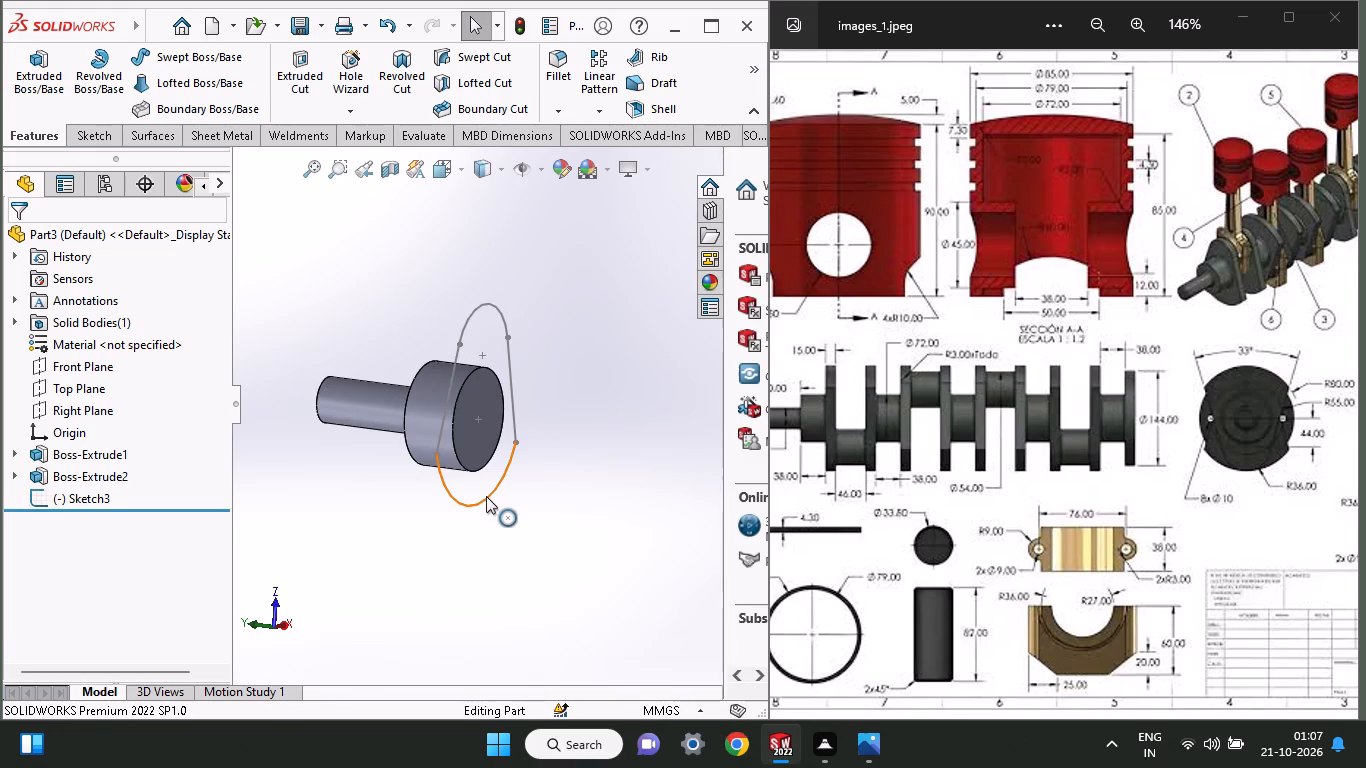
Delete the leftover first web profile sketch at the end of the first main journal.
{"action": "left_click", "coordinate": [486, 496]}
{"action": "right_click", "coordinate": [486, 496]}
{"action": "left_click", "coordinate": [550, 666]}
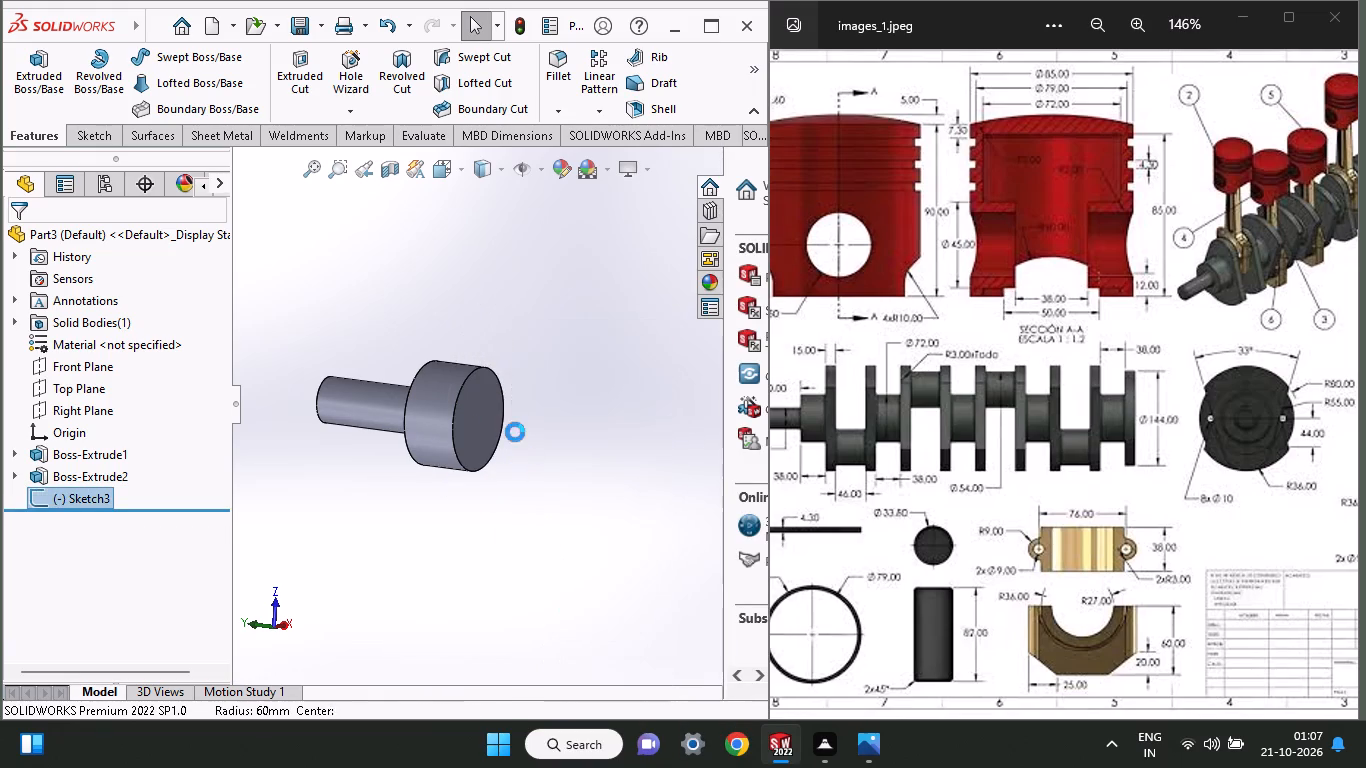
On the first main journal's end face, sketch a circle centred on the origin with a 120 mm diameter.
{"action": "left_click", "coordinate": [496, 431]}
{"action": "left_click", "coordinate": [586, 379]}
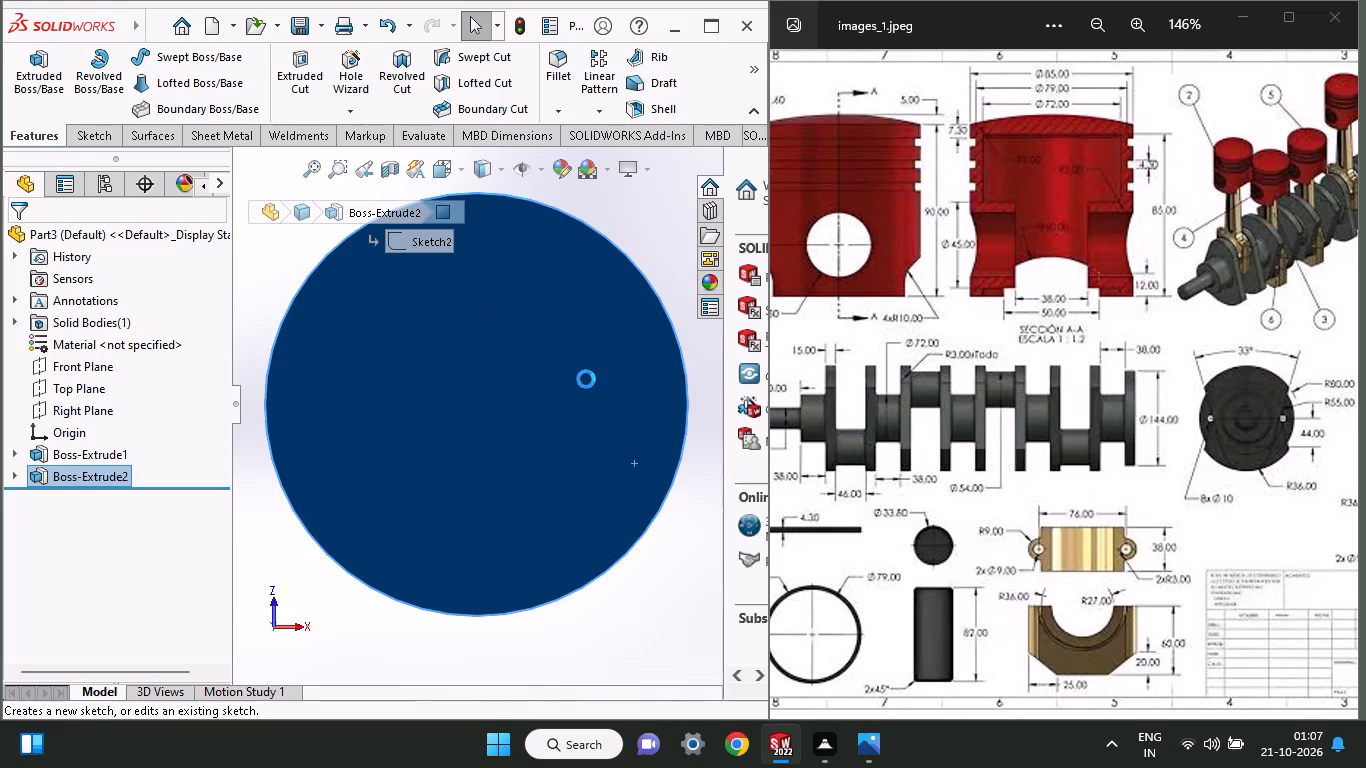
{"action": "scroll", "coordinate": [586, 379], "scroll_direction": "up", "scroll_amount": 2, "text": "ctrl"}
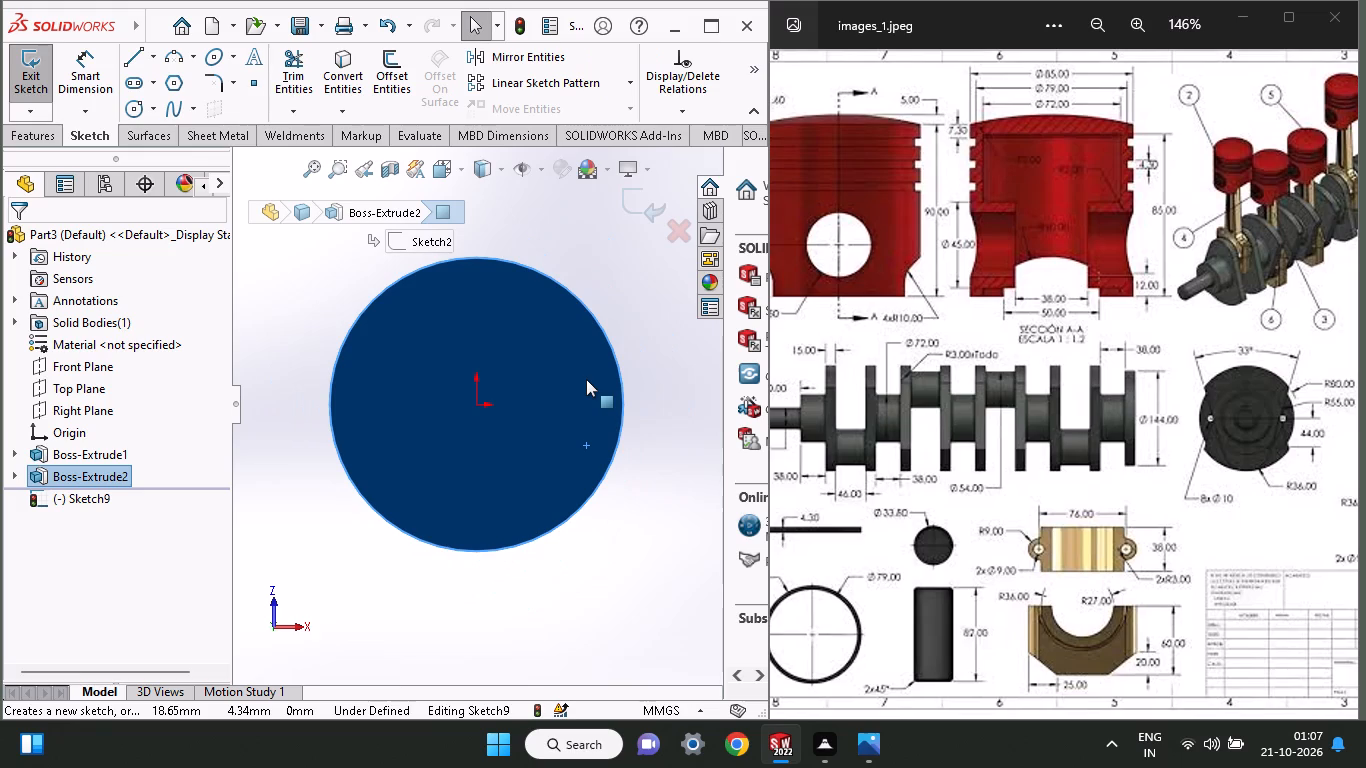
{"action": "left_click", "coordinate": [133, 104]}
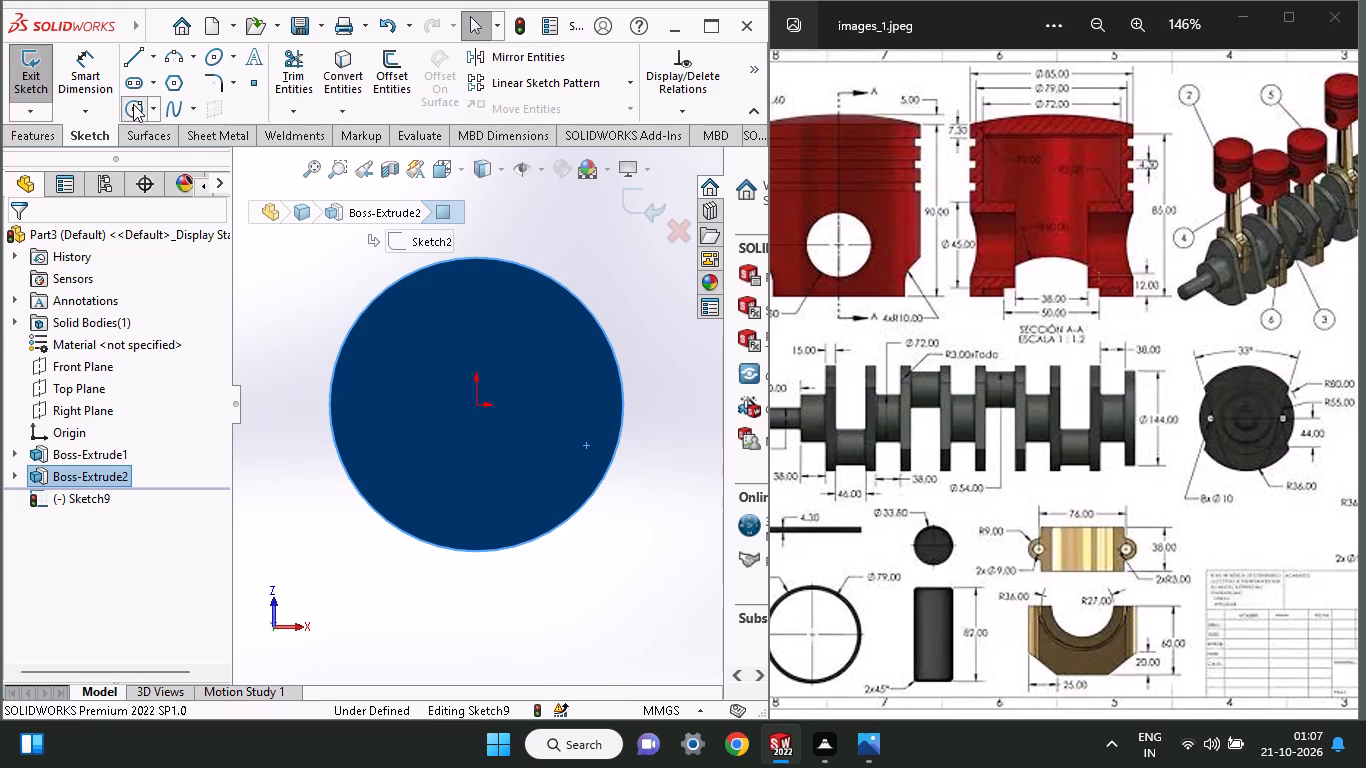
{"action": "left_click", "coordinate": [476, 407]}
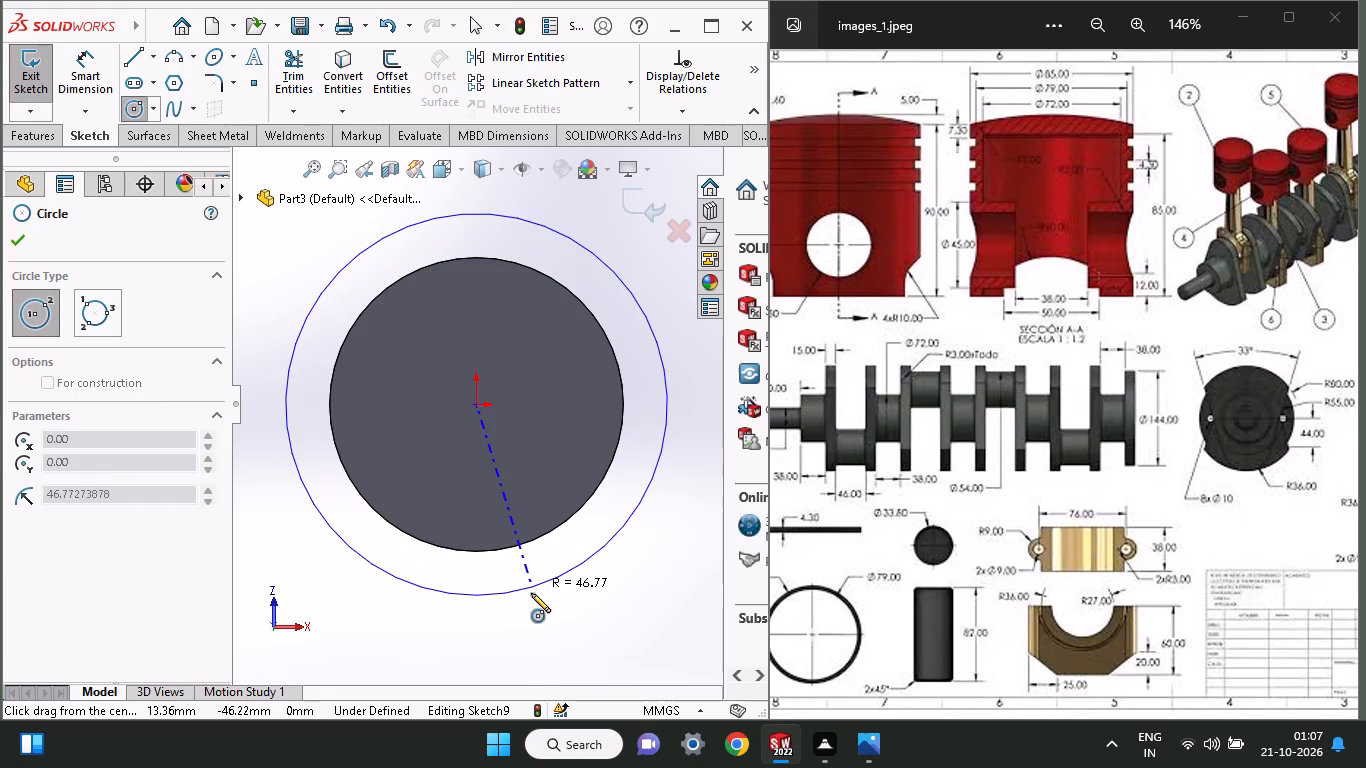
{"action": "left_click", "coordinate": [531, 593]}
{"action": "left_click", "coordinate": [102, 90]}
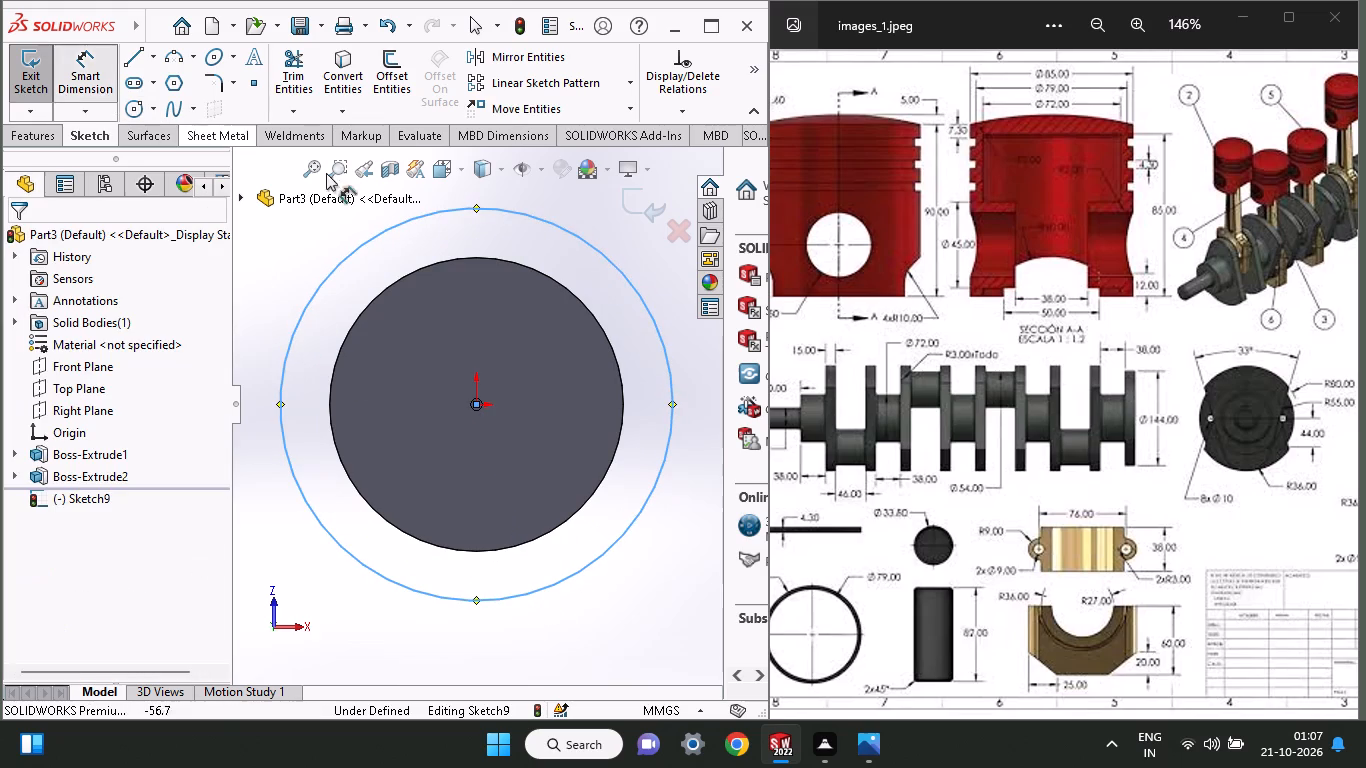
{"action": "left_click", "coordinate": [653, 316]}
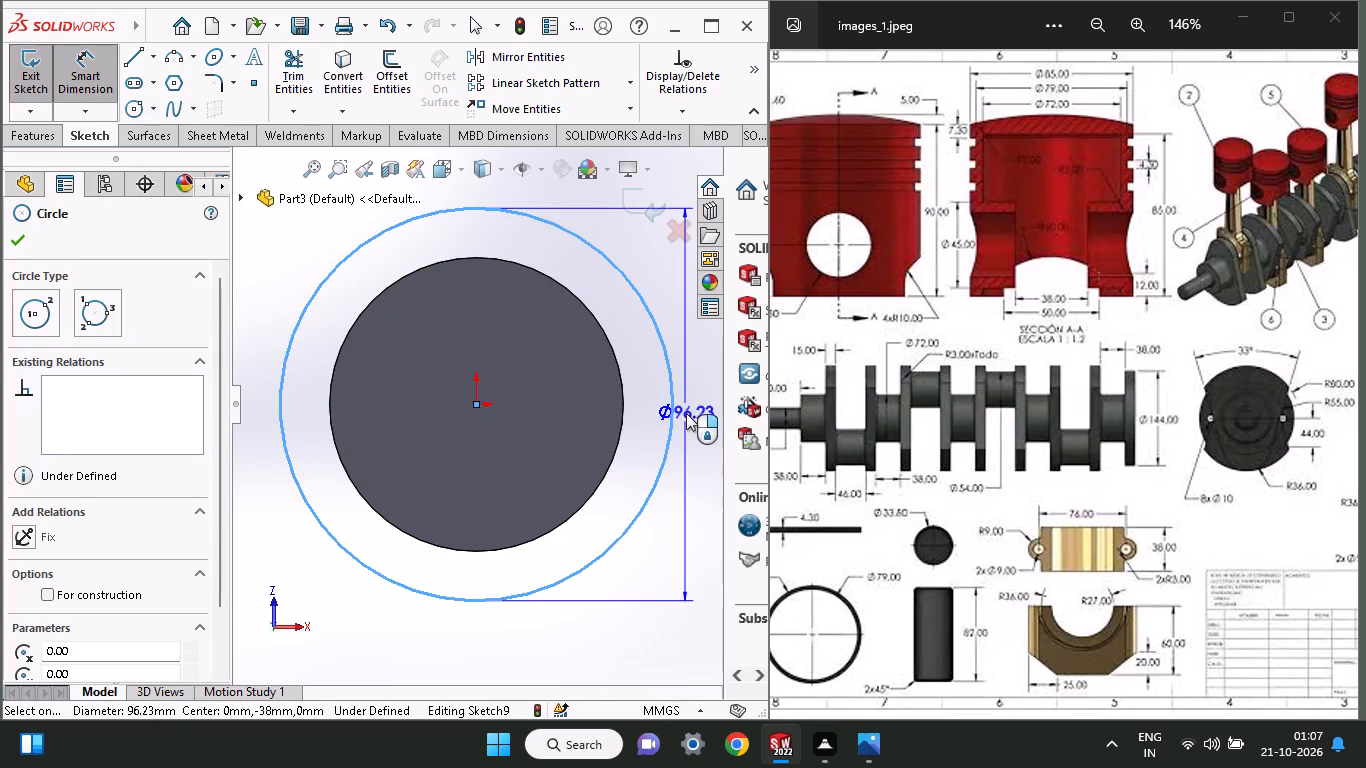
{"action": "left_click", "coordinate": [686, 413]}
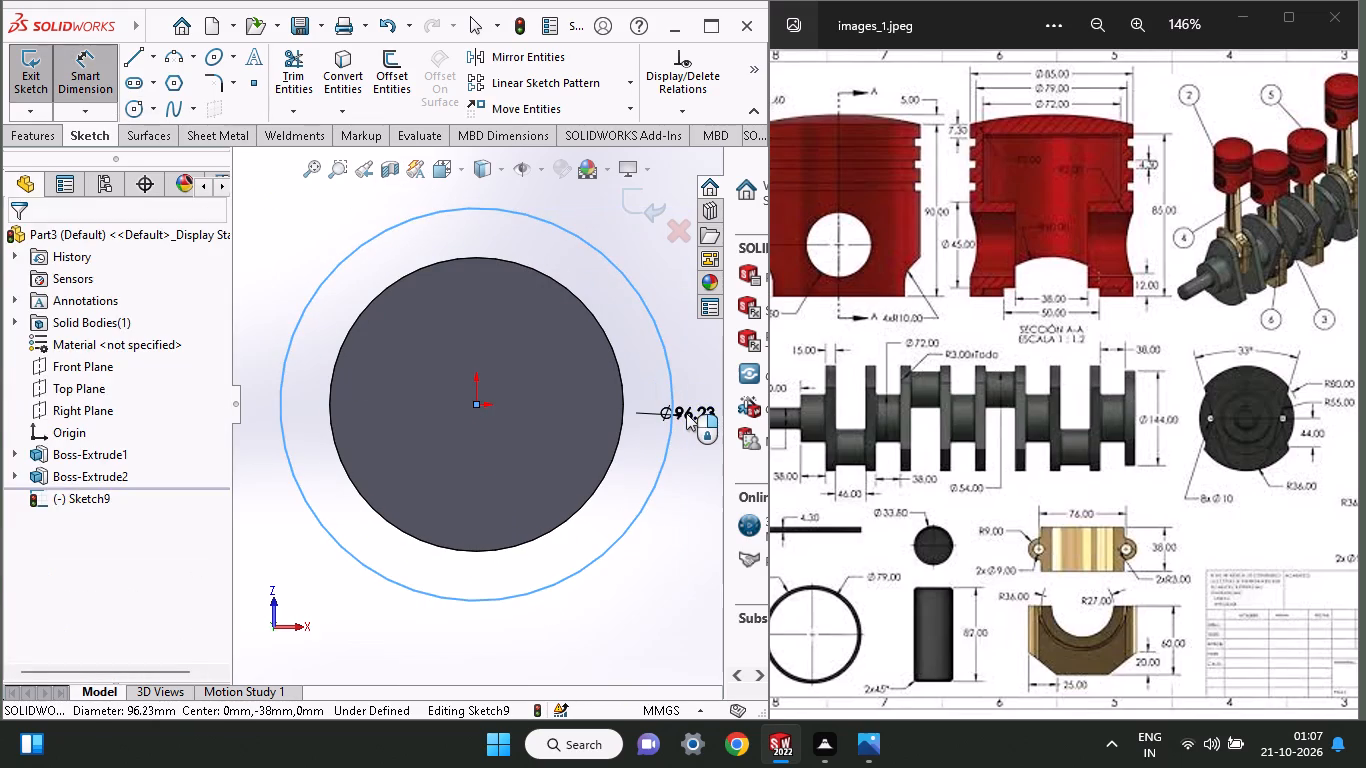
{"action": "type", "text": "120"}
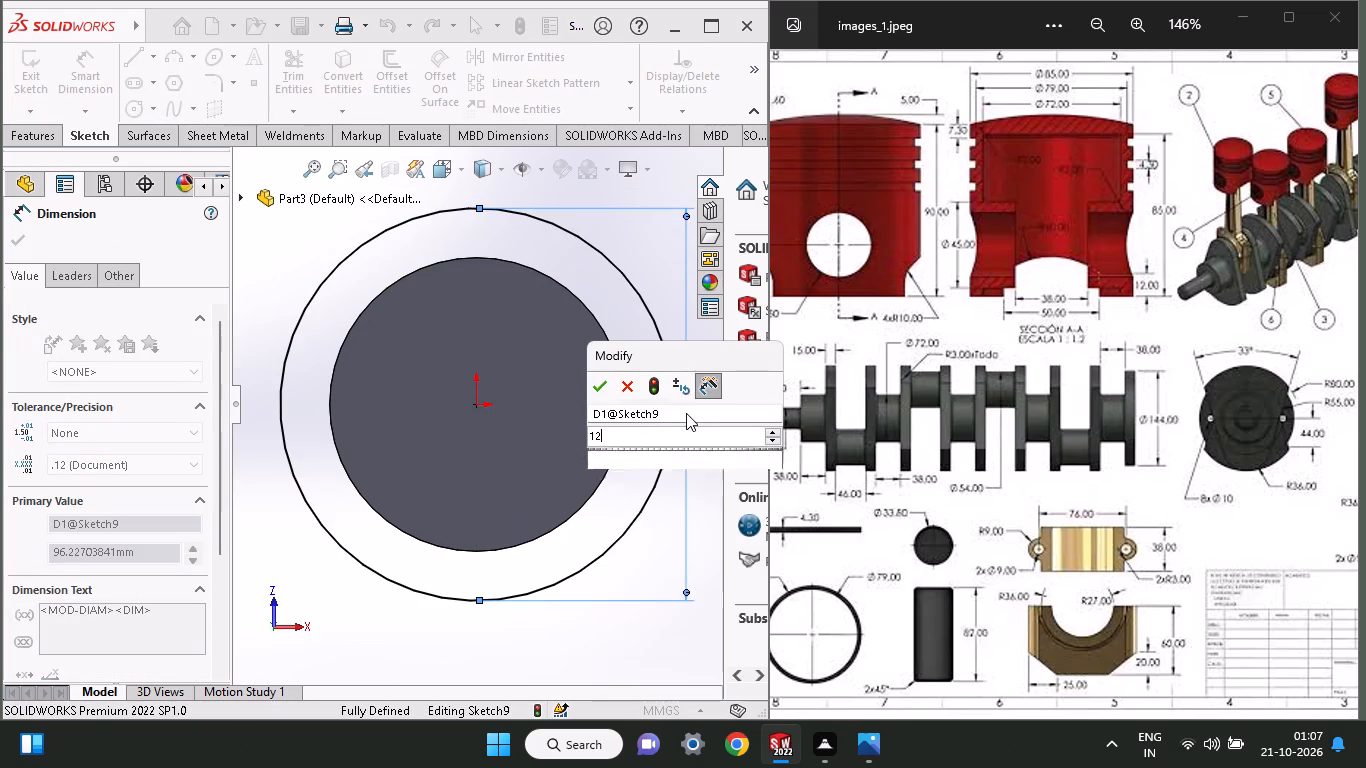
{"action": "key", "text": "Return"}
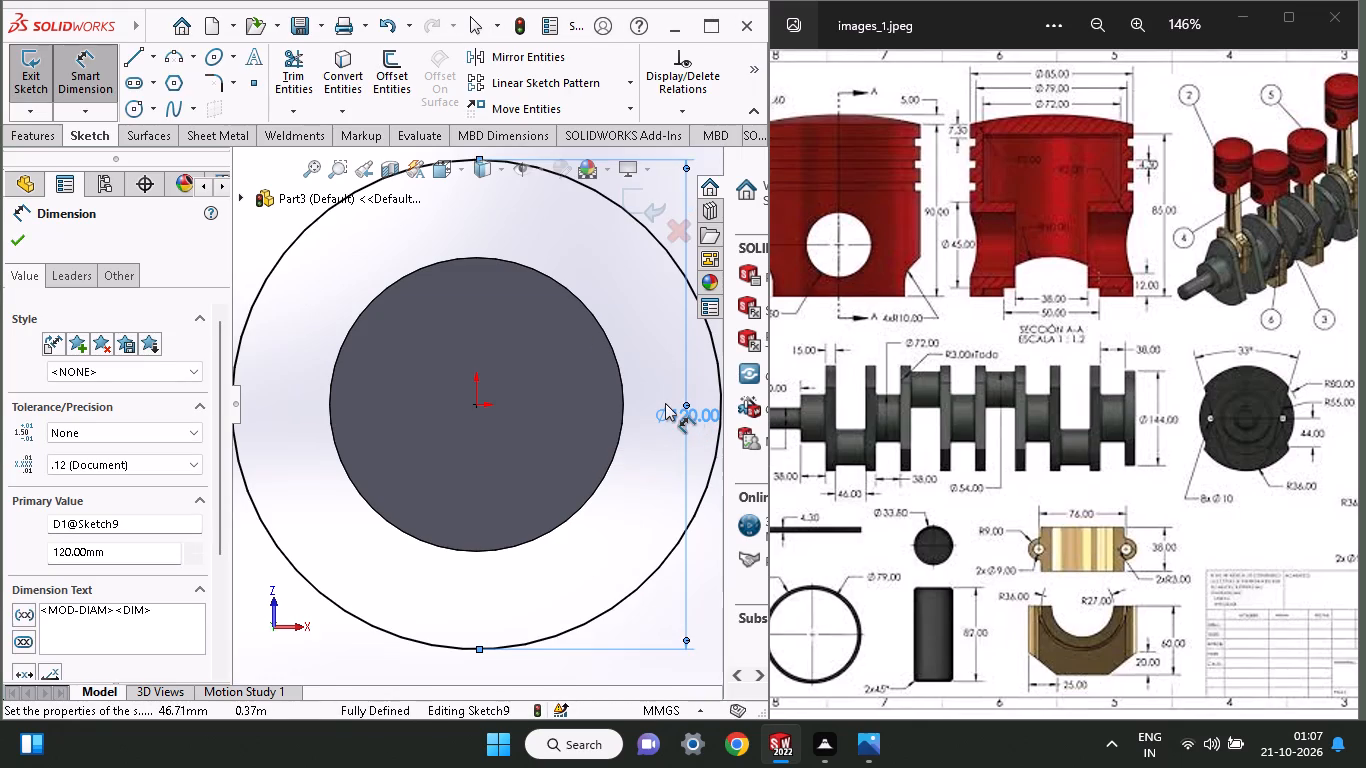
Sketch a second circle centred directly above the origin and dimension its diameter to 72 mm.
{"action": "scroll", "coordinate": [662, 401], "scroll_direction": "up", "scroll_amount": 2, "text": "ctrl"}
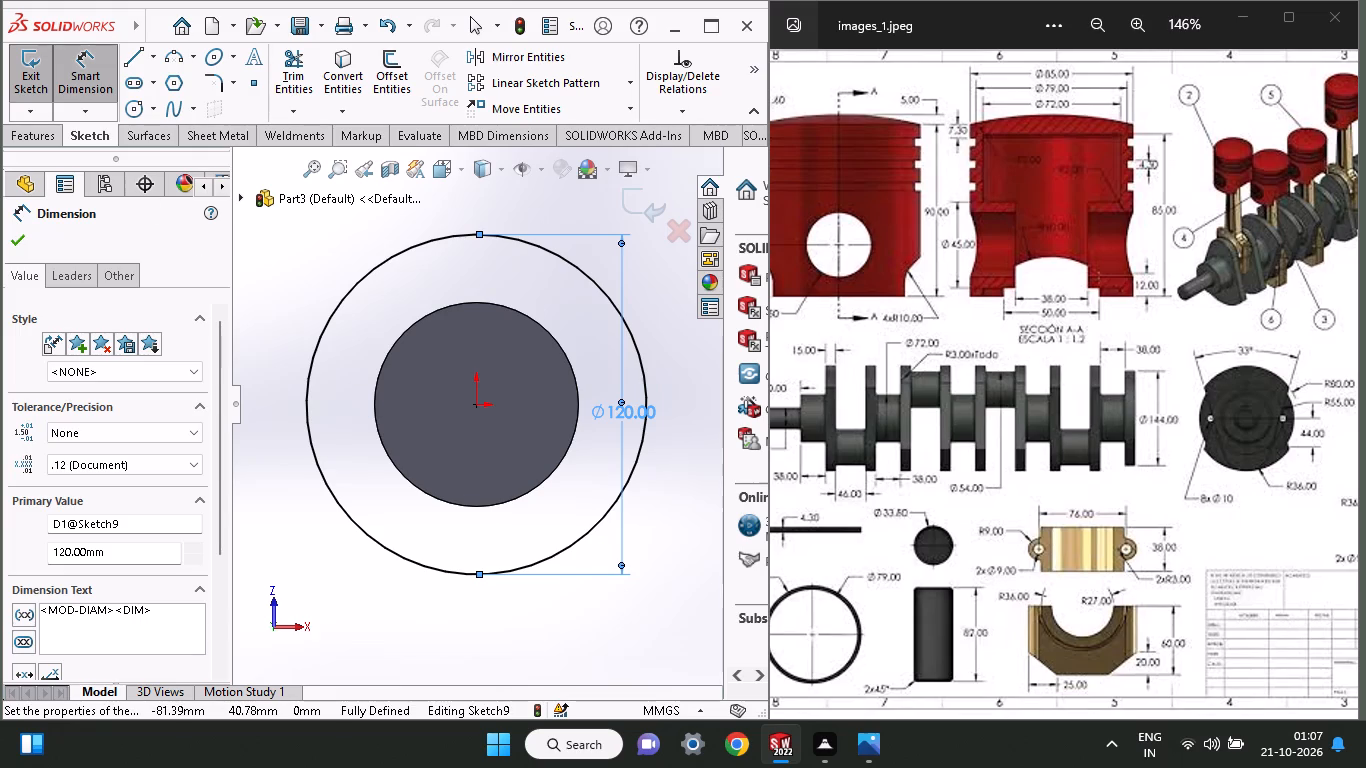
{"action": "left_click", "coordinate": [139, 114]}
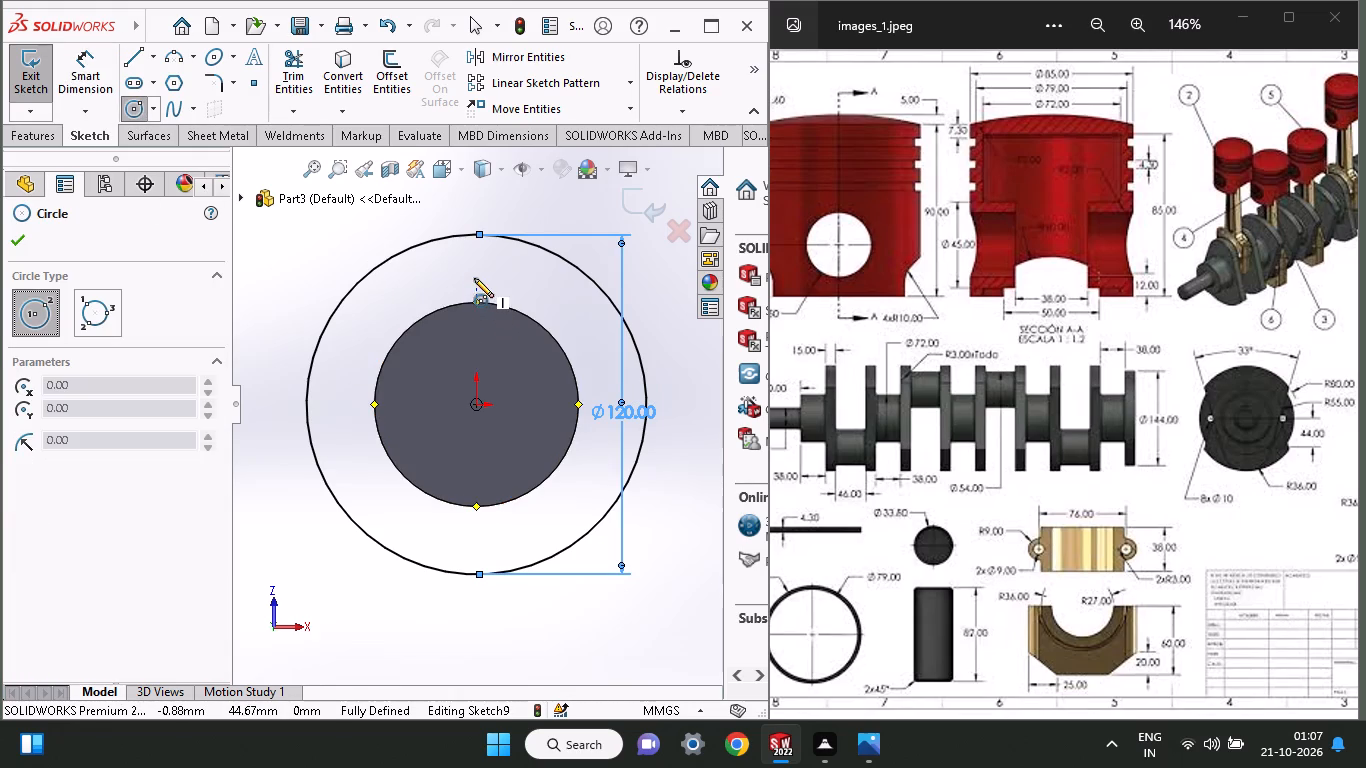
{"action": "left_click", "coordinate": [476, 322]}
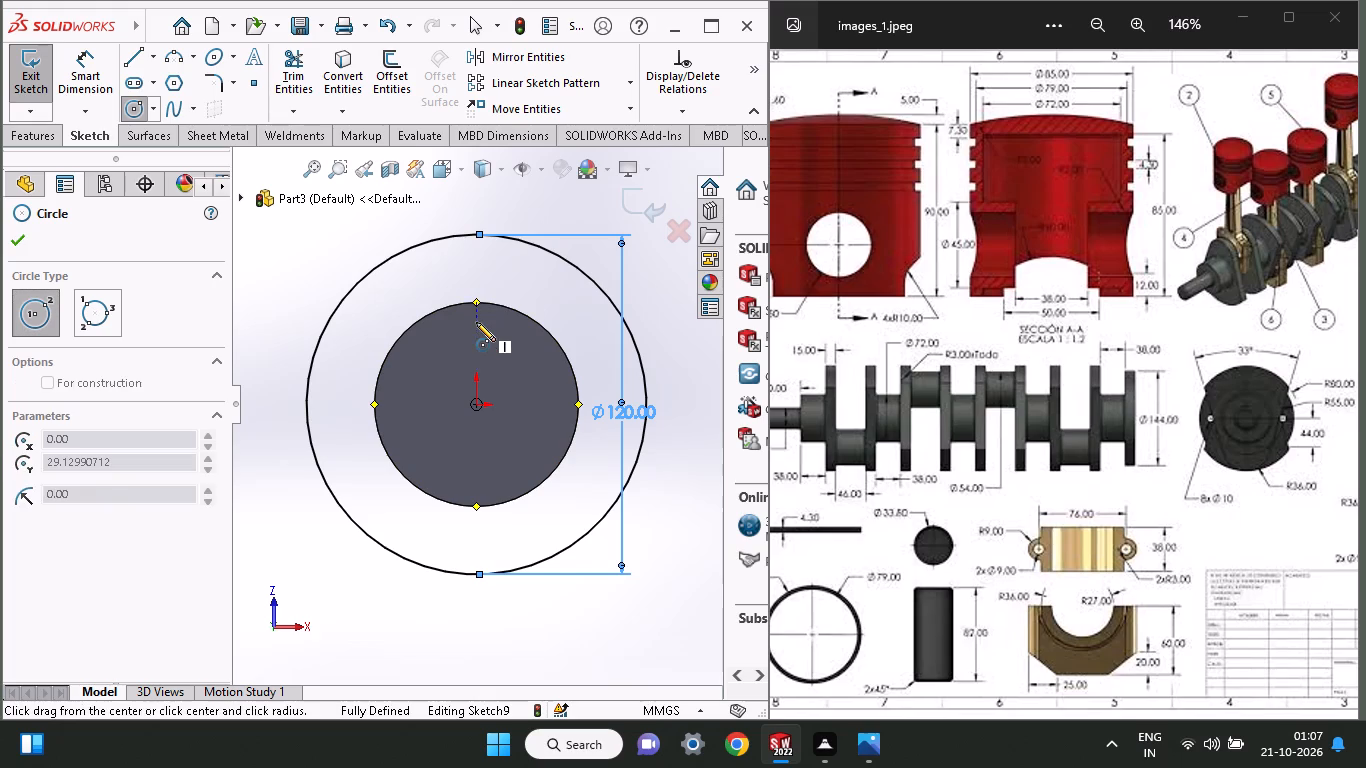
{"action": "left_click", "coordinate": [515, 349]}
{"action": "left_click", "coordinate": [103, 64]}
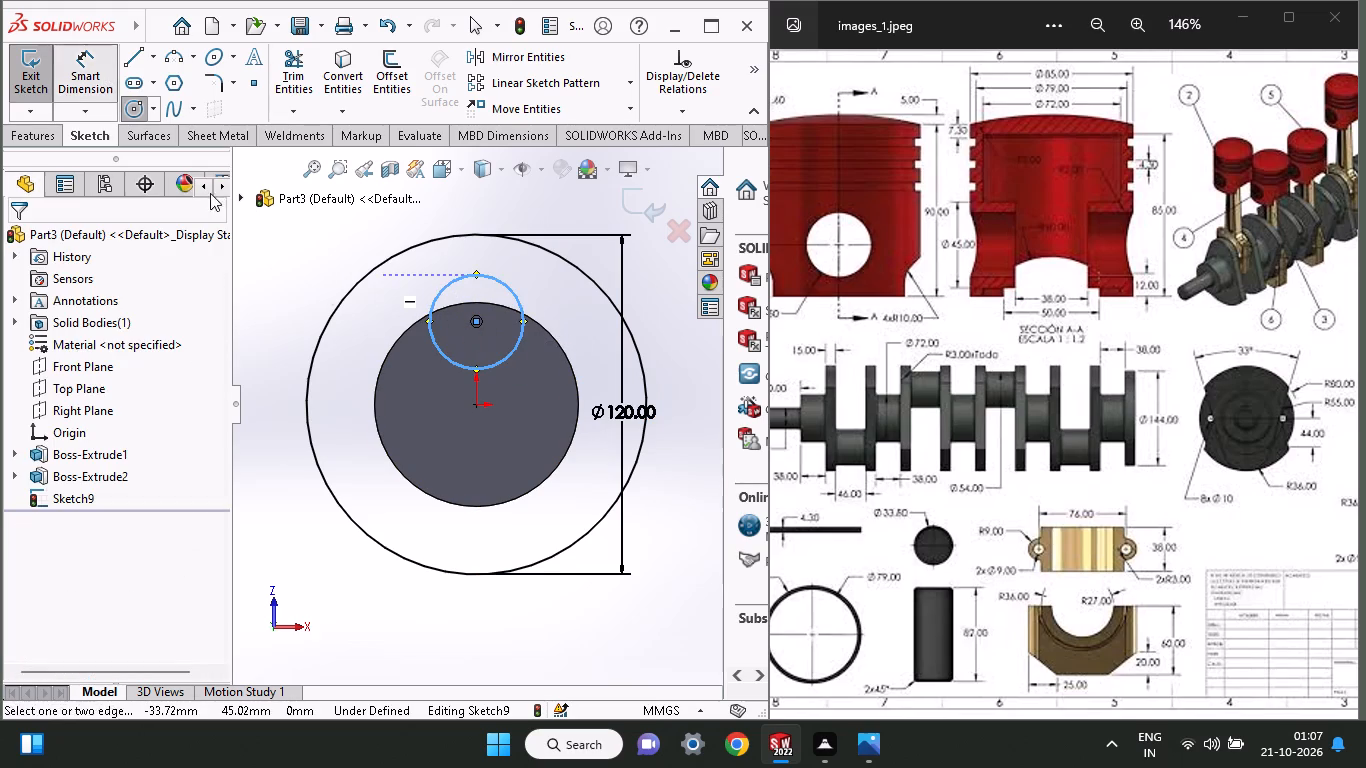
{"action": "left_click", "coordinate": [437, 346]}
{"action": "left_click", "coordinate": [397, 387]}
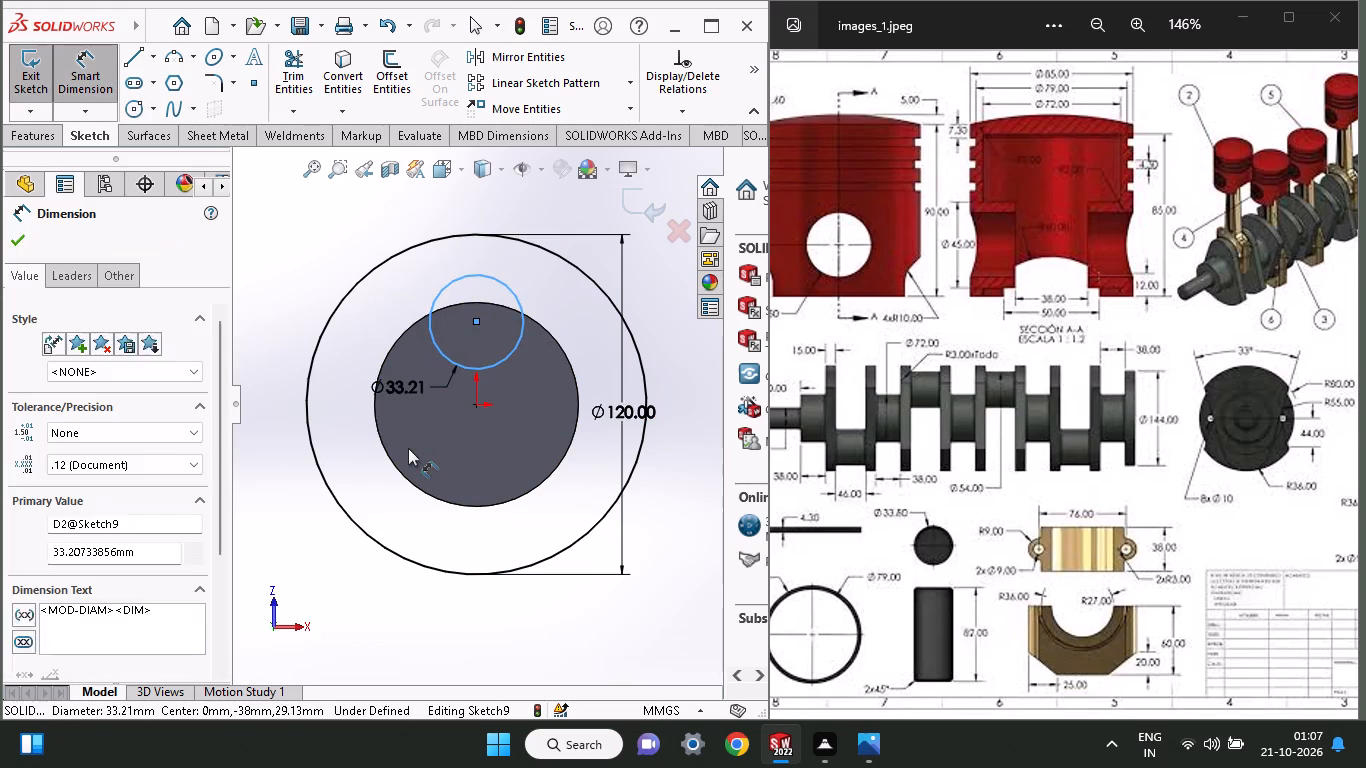
{"action": "type", "text": "72"}
{"action": "key", "text": "Return"}
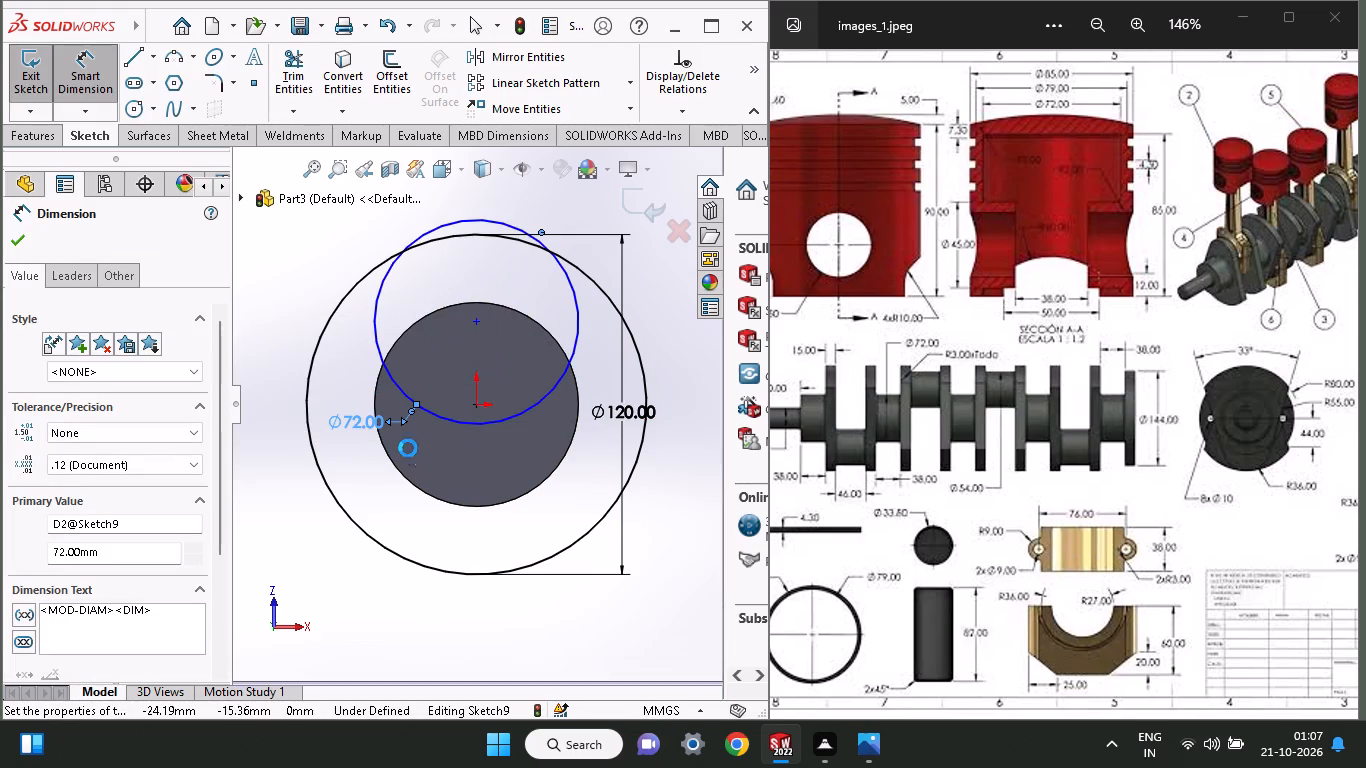
{"action": "left_click", "coordinate": [19, 252]}
{"action": "left_click", "coordinate": [19, 250]}
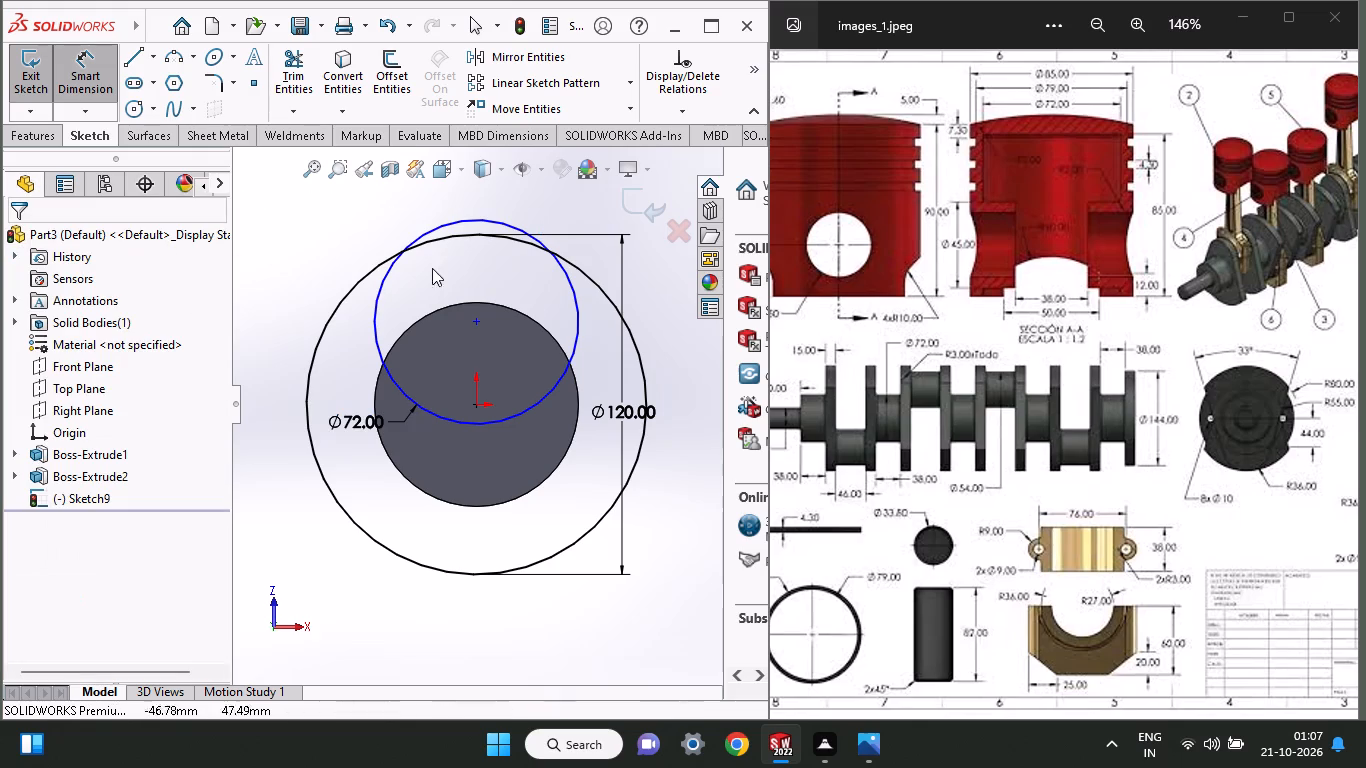
Make the 72 mm circle tangent to the 120 mm circle.
{"action": "left_click", "coordinate": [465, 240]}
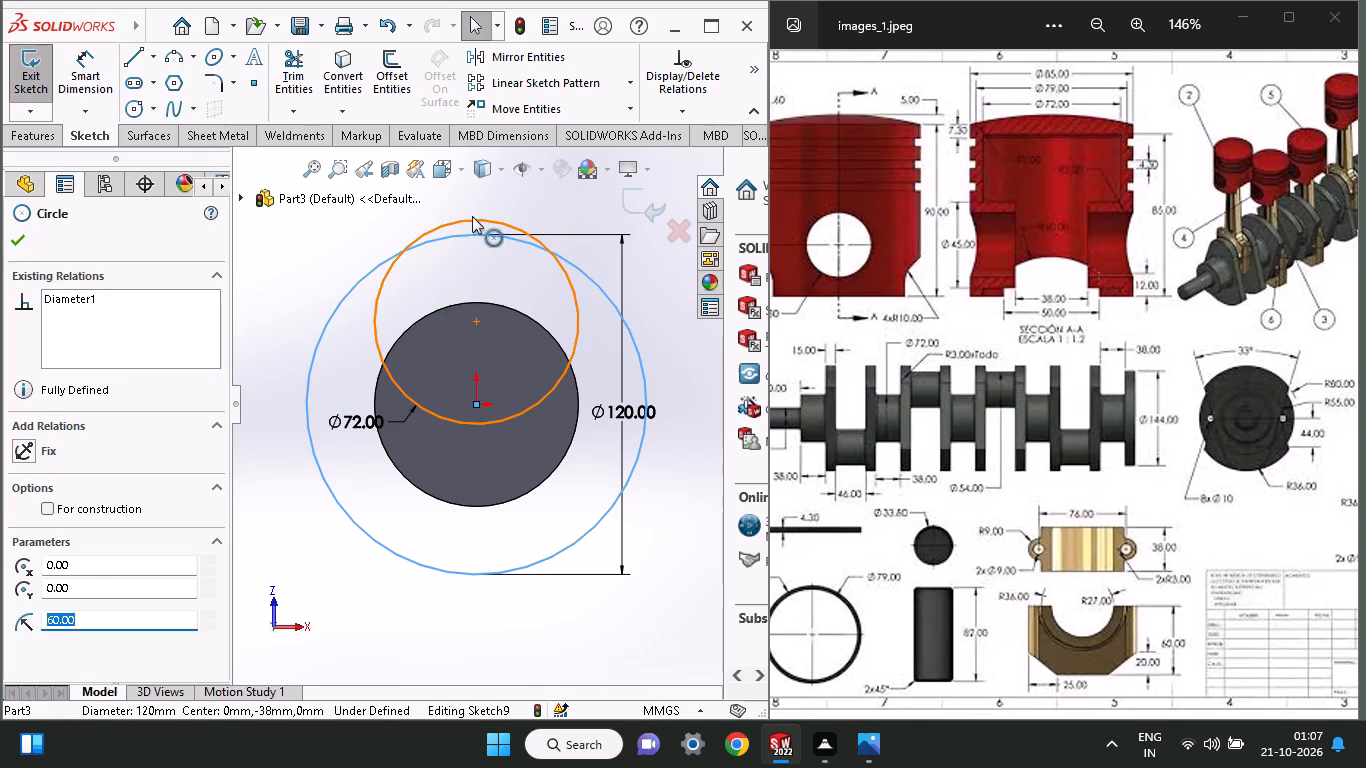
{"action": "left_click", "coordinate": [472, 216], "text": "shift"}
{"action": "left_click", "coordinate": [50, 582]}
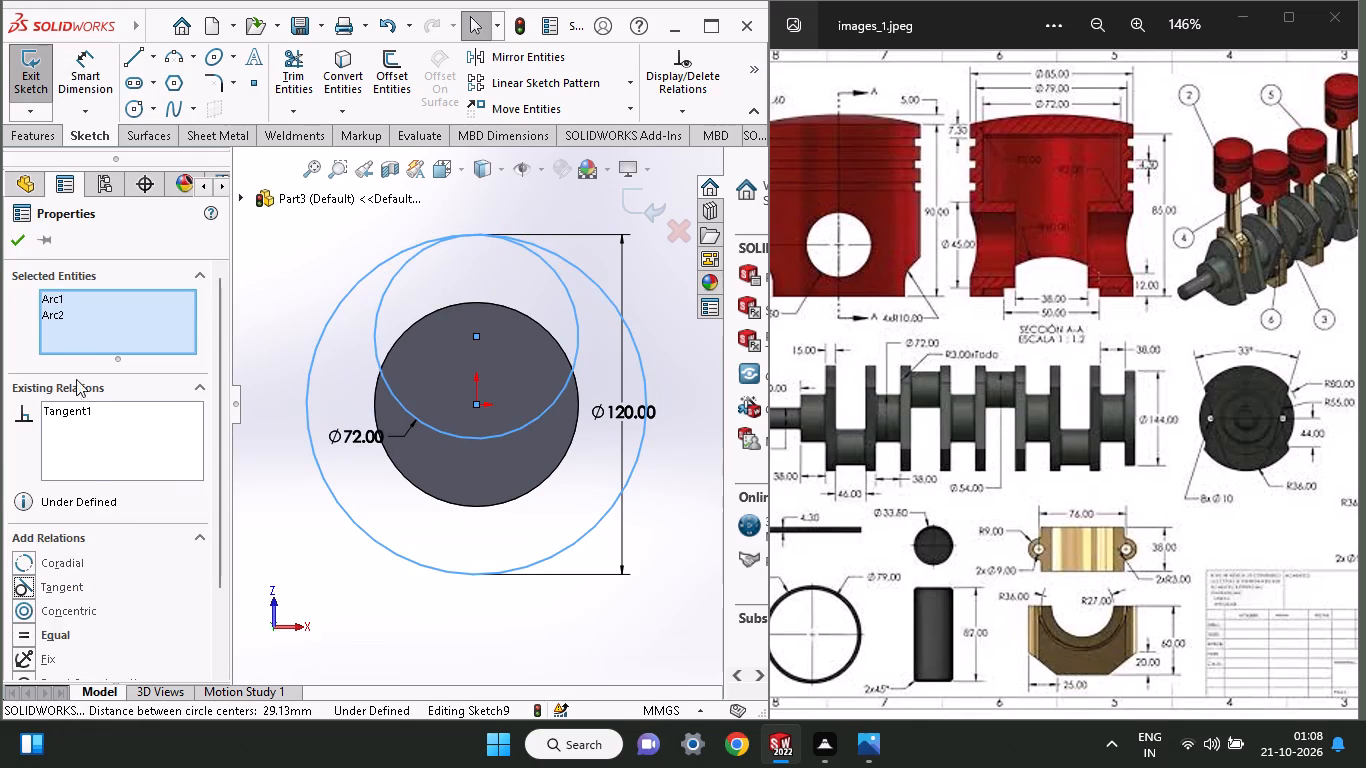
{"action": "left_click", "coordinate": [11, 232]}
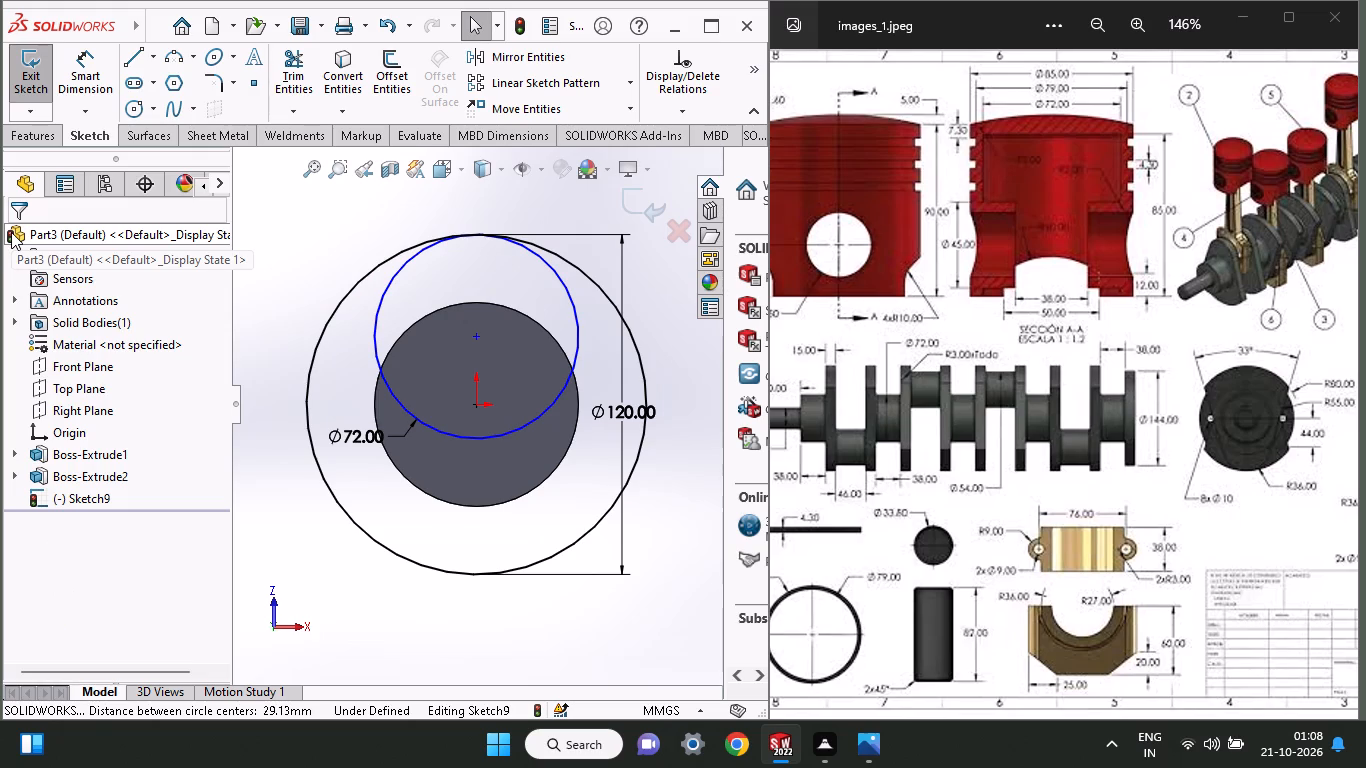
Sketch a slanted line about 114 mm long from the 72 mm circle's upper left, down and outward past the 120 mm circle.
{"action": "left_click", "coordinate": [125, 63]}
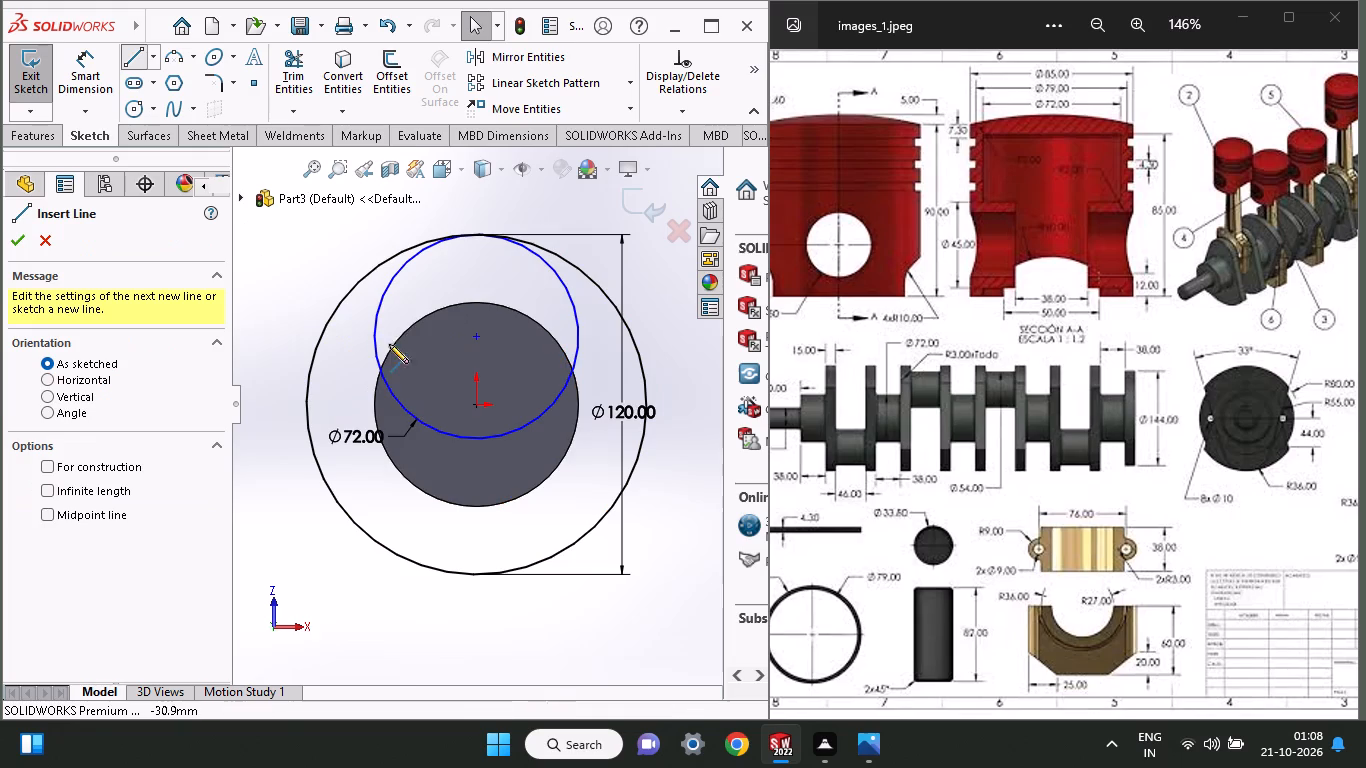
{"action": "left_click", "coordinate": [393, 265]}
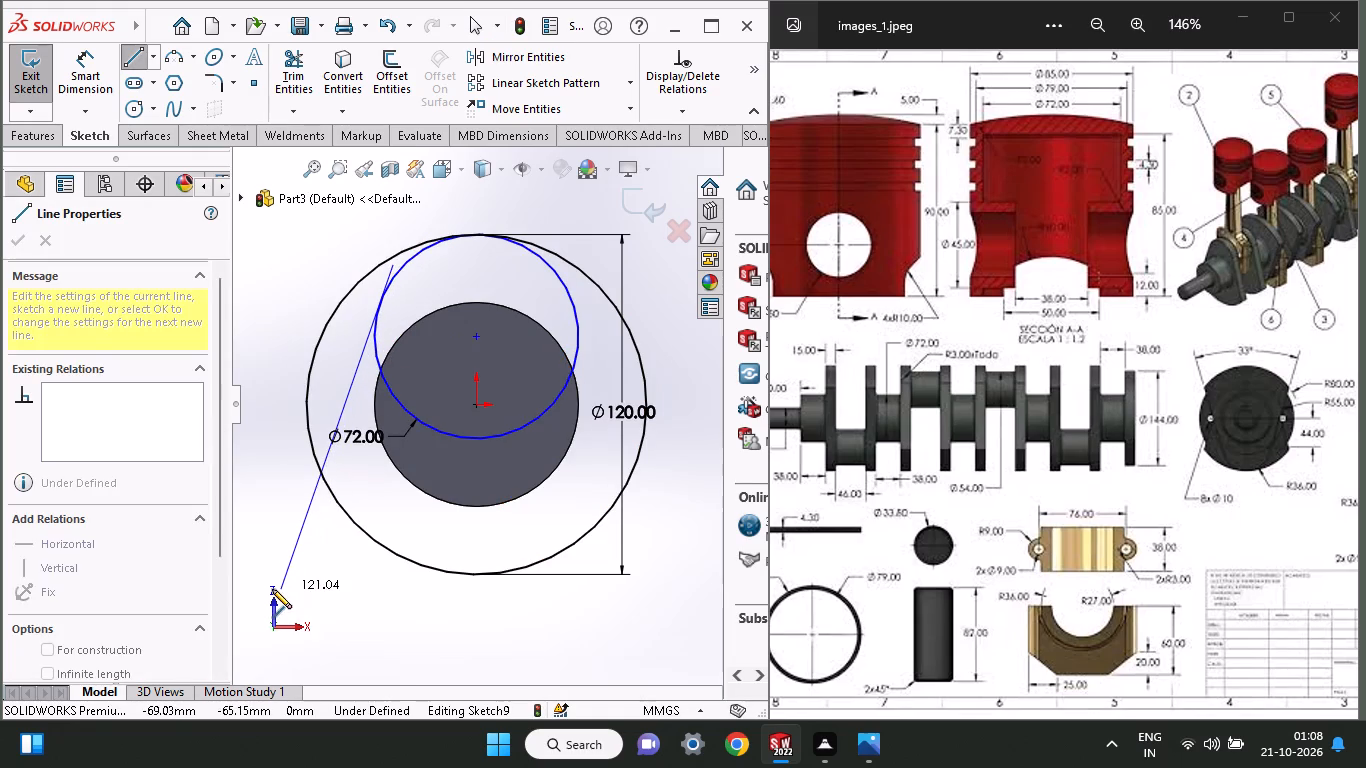
{"action": "left_click", "coordinate": [272, 565]}
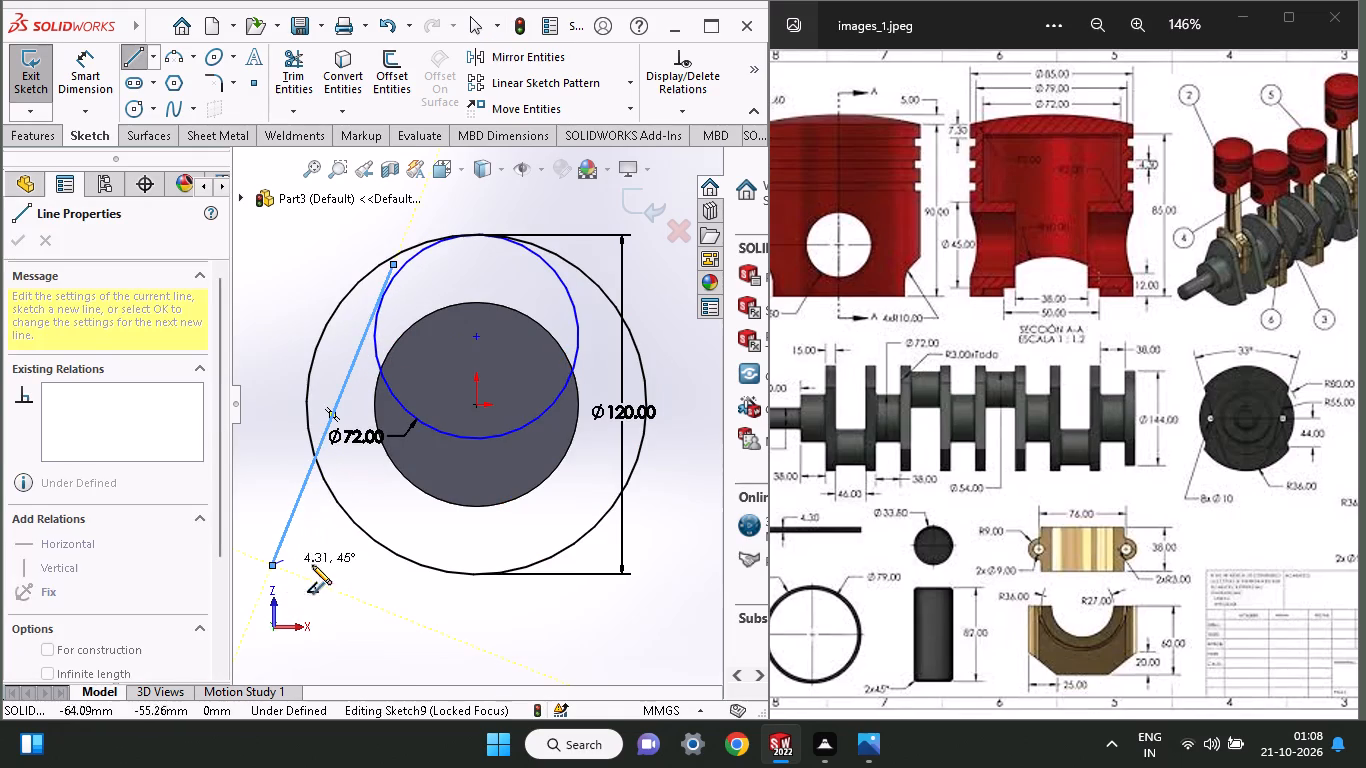
{"action": "right_click", "coordinate": [317, 565]}
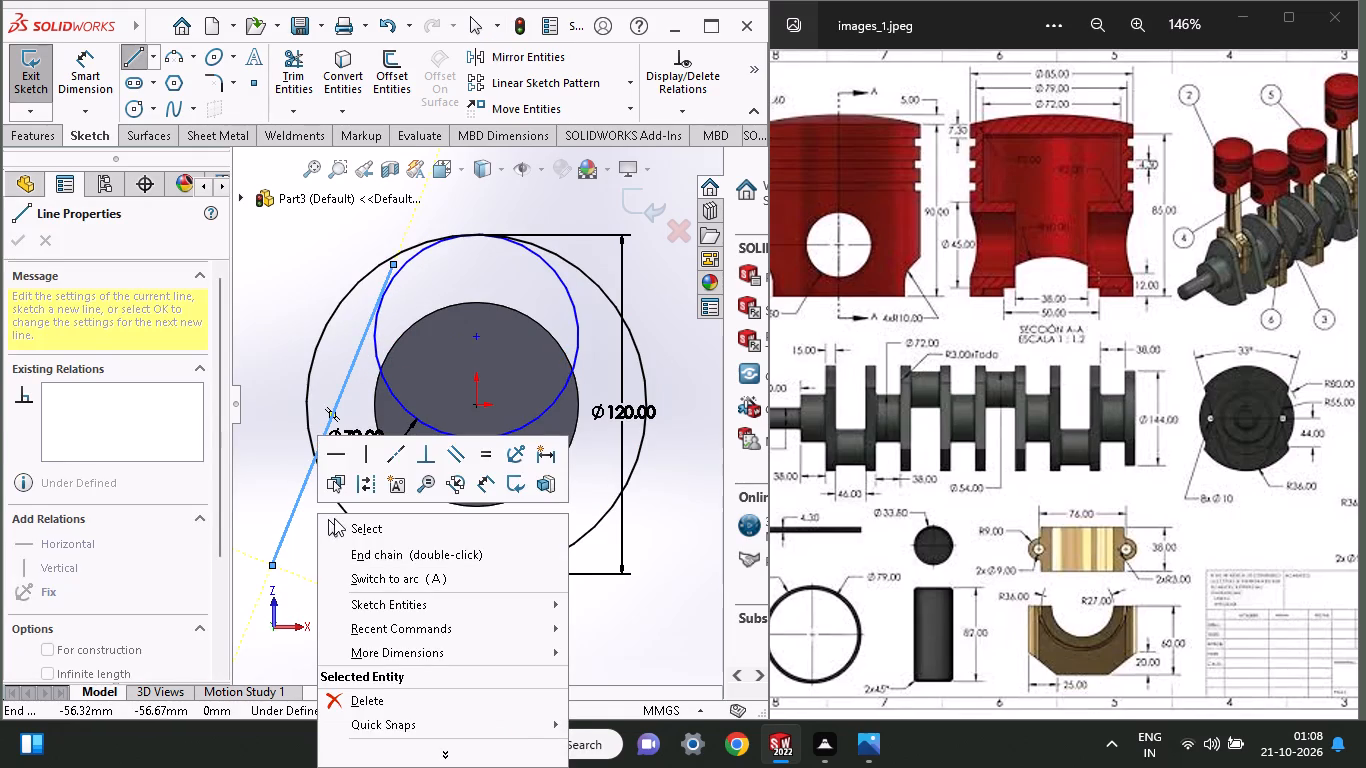
{"action": "left_click", "coordinate": [334, 518]}
Sketch a vertical line from the origin straight down past the bottom of the 120 mm circle.
{"action": "left_click", "coordinate": [134, 58]}
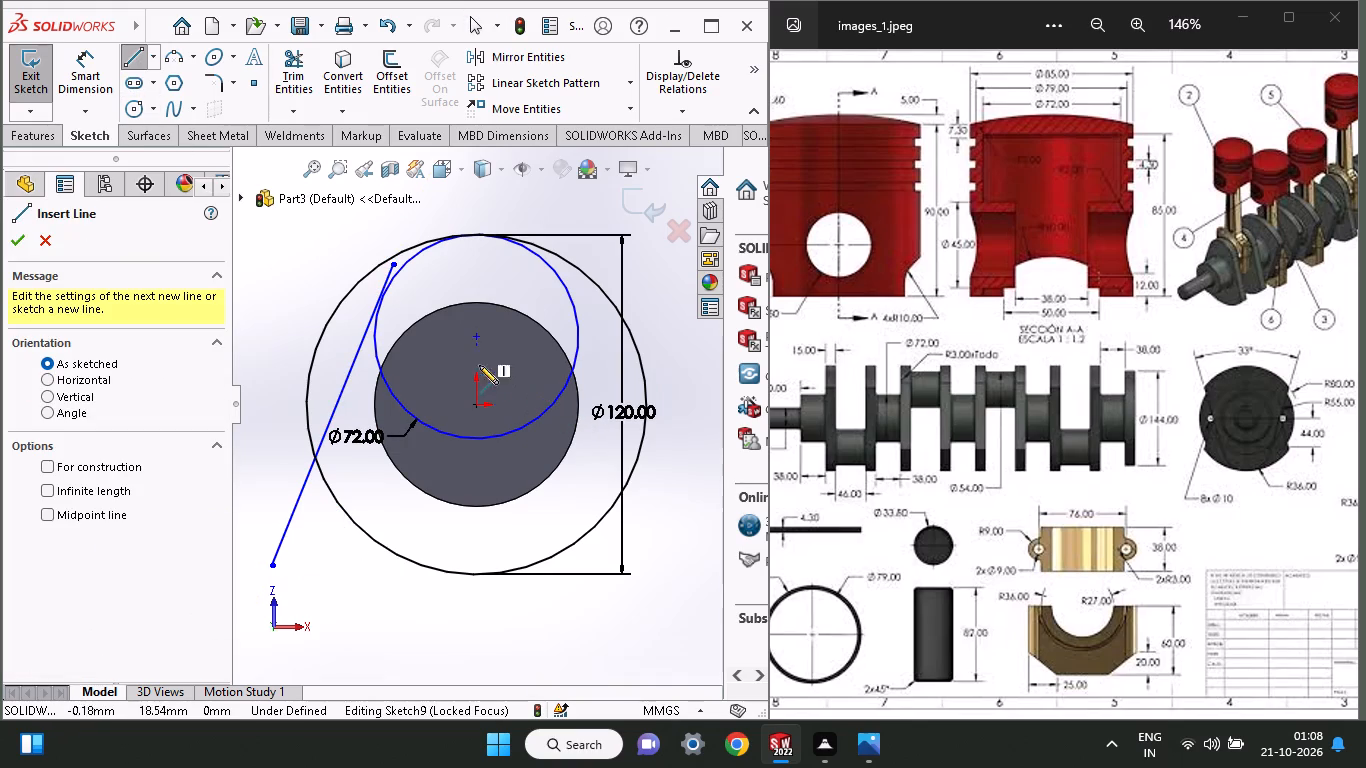
{"action": "left_click", "coordinate": [479, 401]}
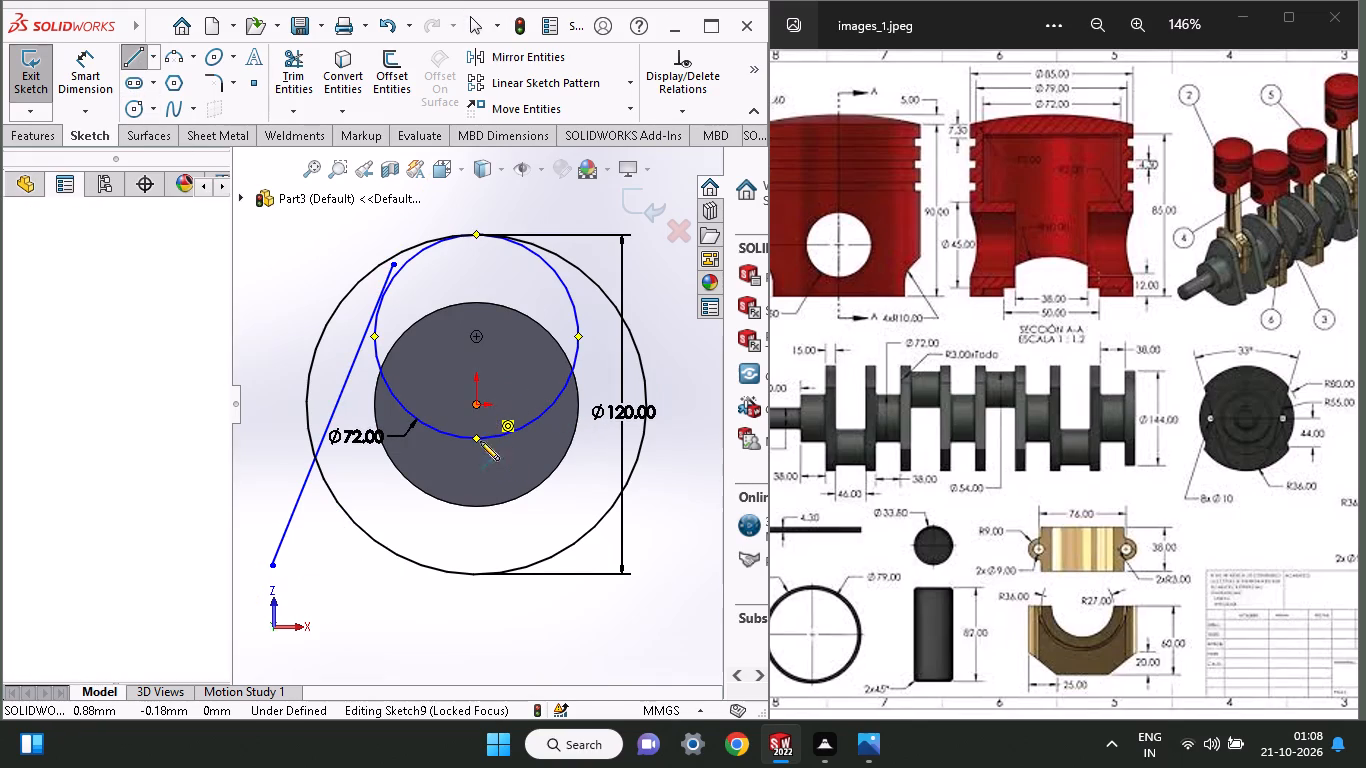
{"action": "left_click", "coordinate": [475, 627]}
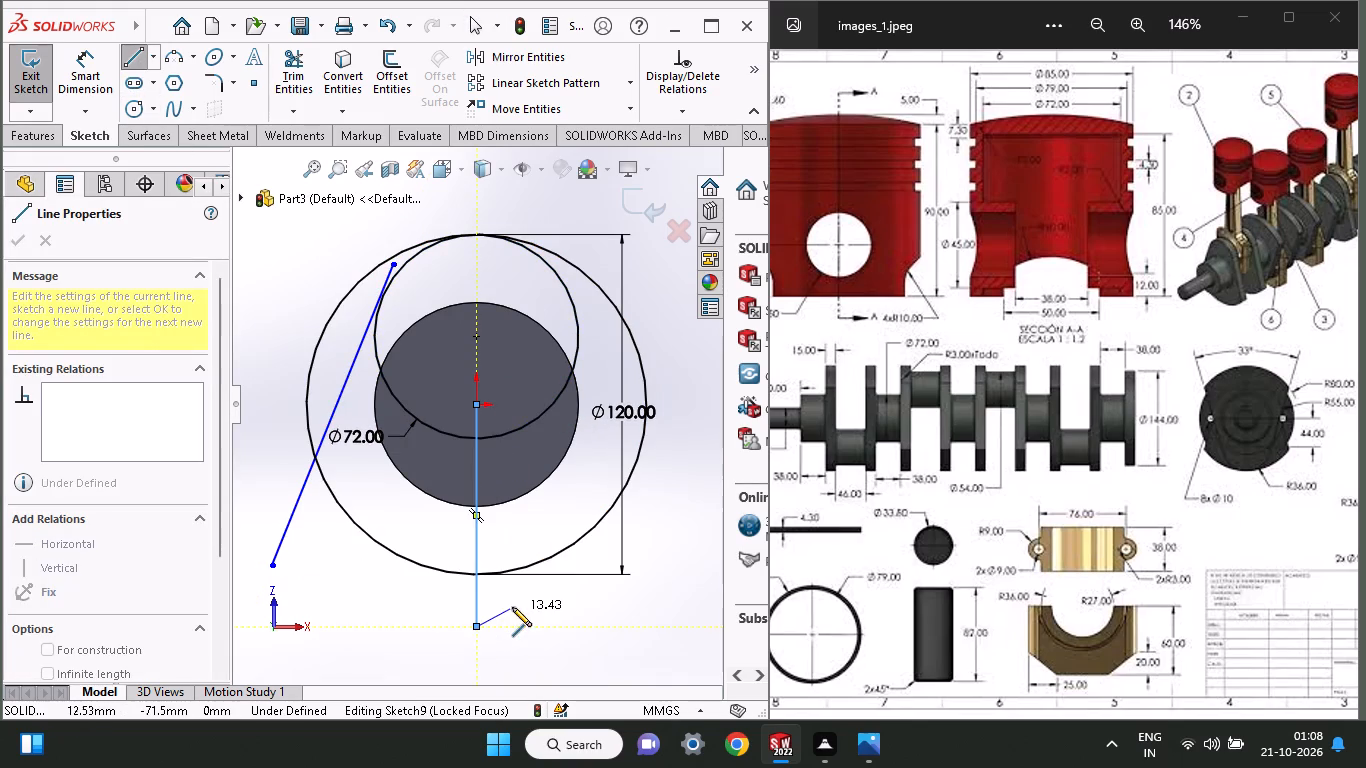
{"action": "right_click", "coordinate": [512, 607]}
{"action": "left_click", "coordinate": [555, 497]}
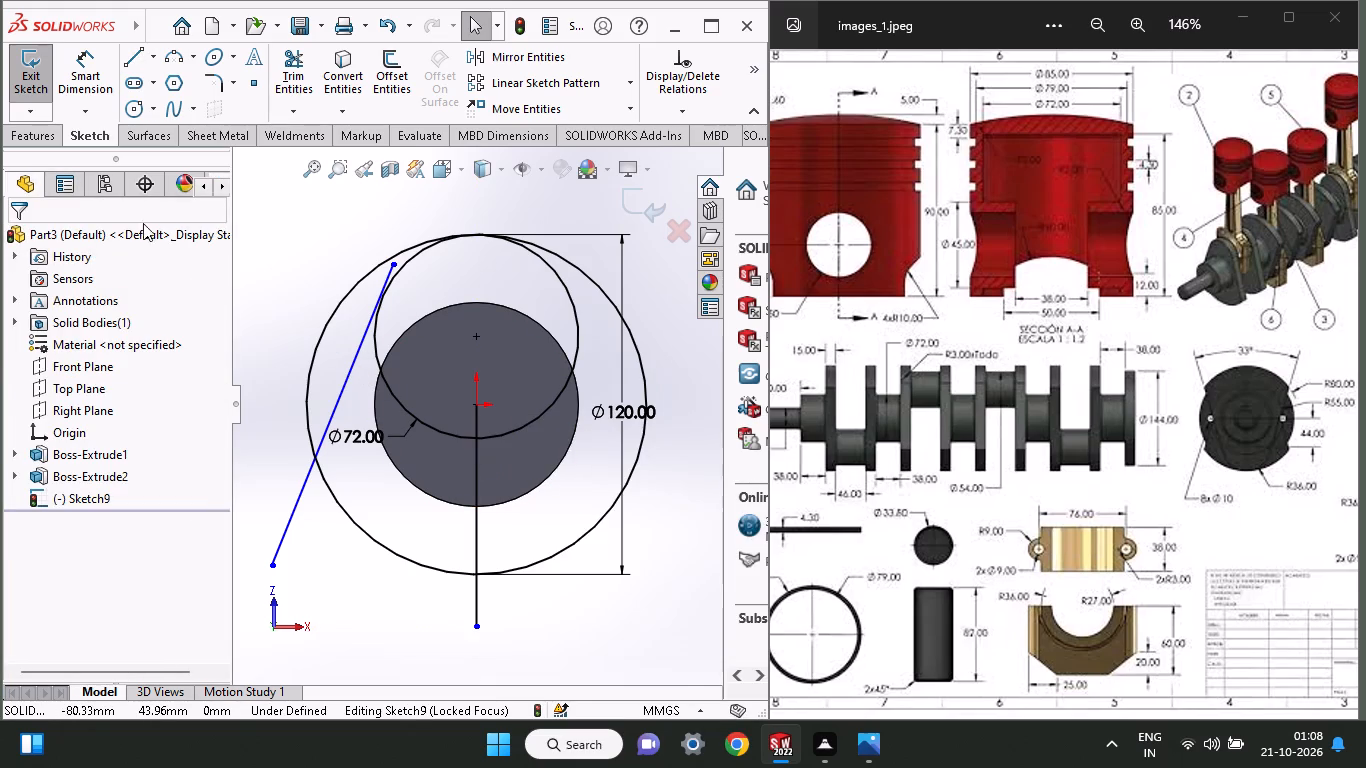
Sketch a slanted line about 119 mm long from the 120 mm circle's upper right, down and outward past that circle.
{"action": "left_click", "coordinate": [145, 52]}
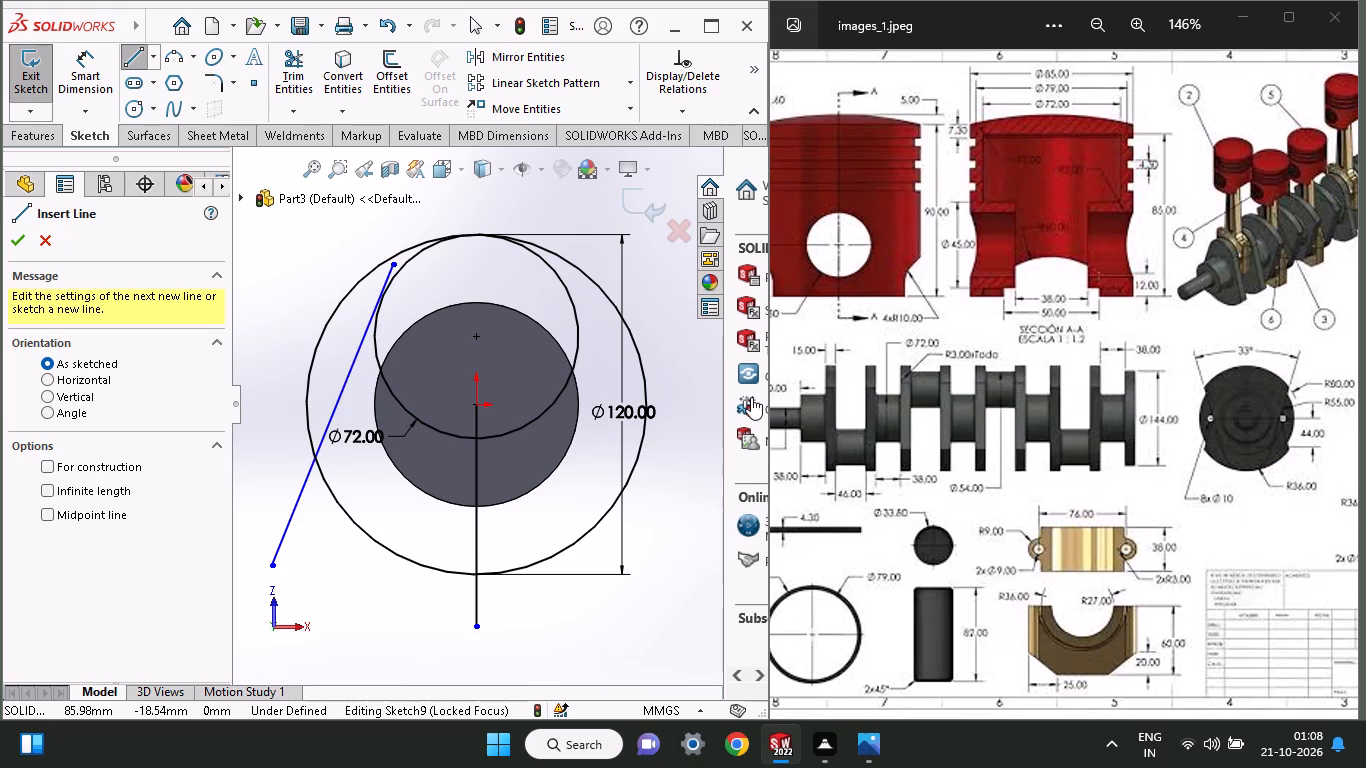
{"action": "left_click", "coordinate": [562, 263]}
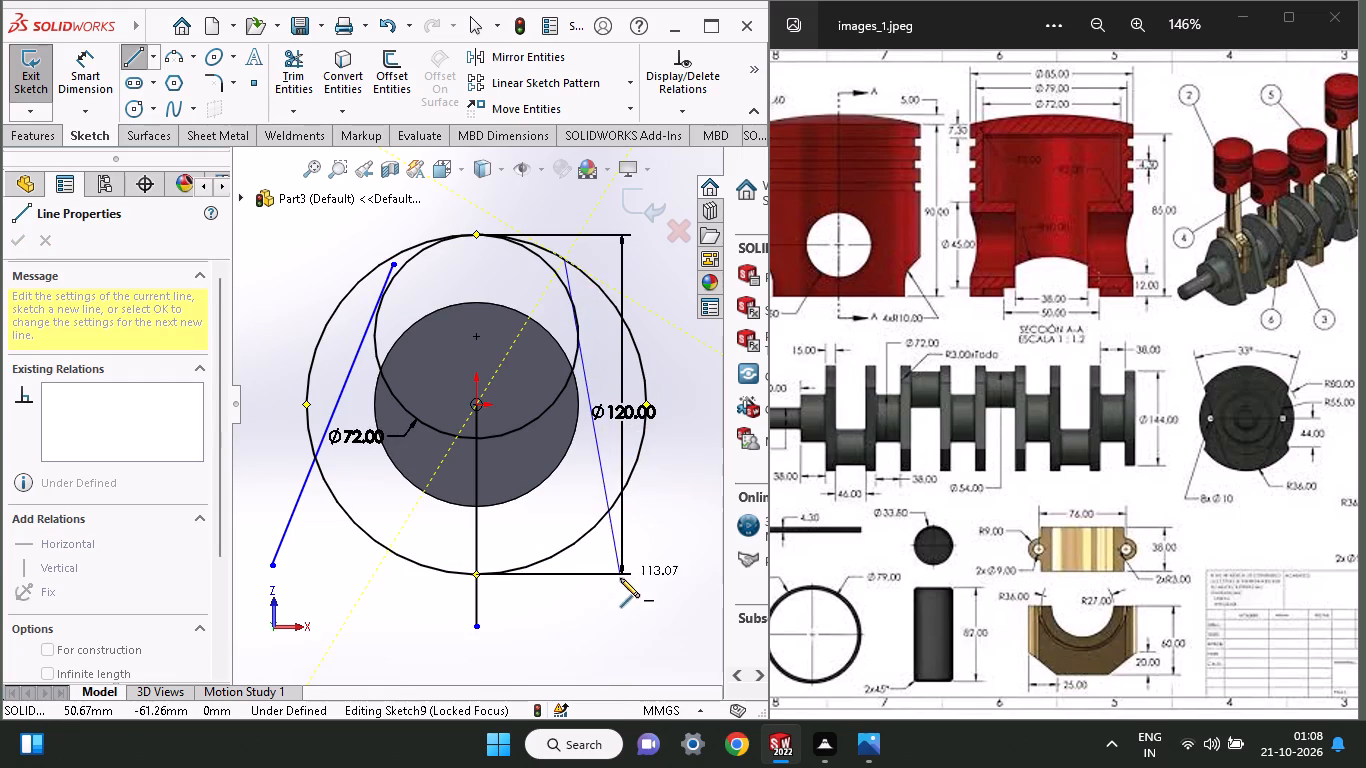
{"action": "left_click", "coordinate": [642, 585]}
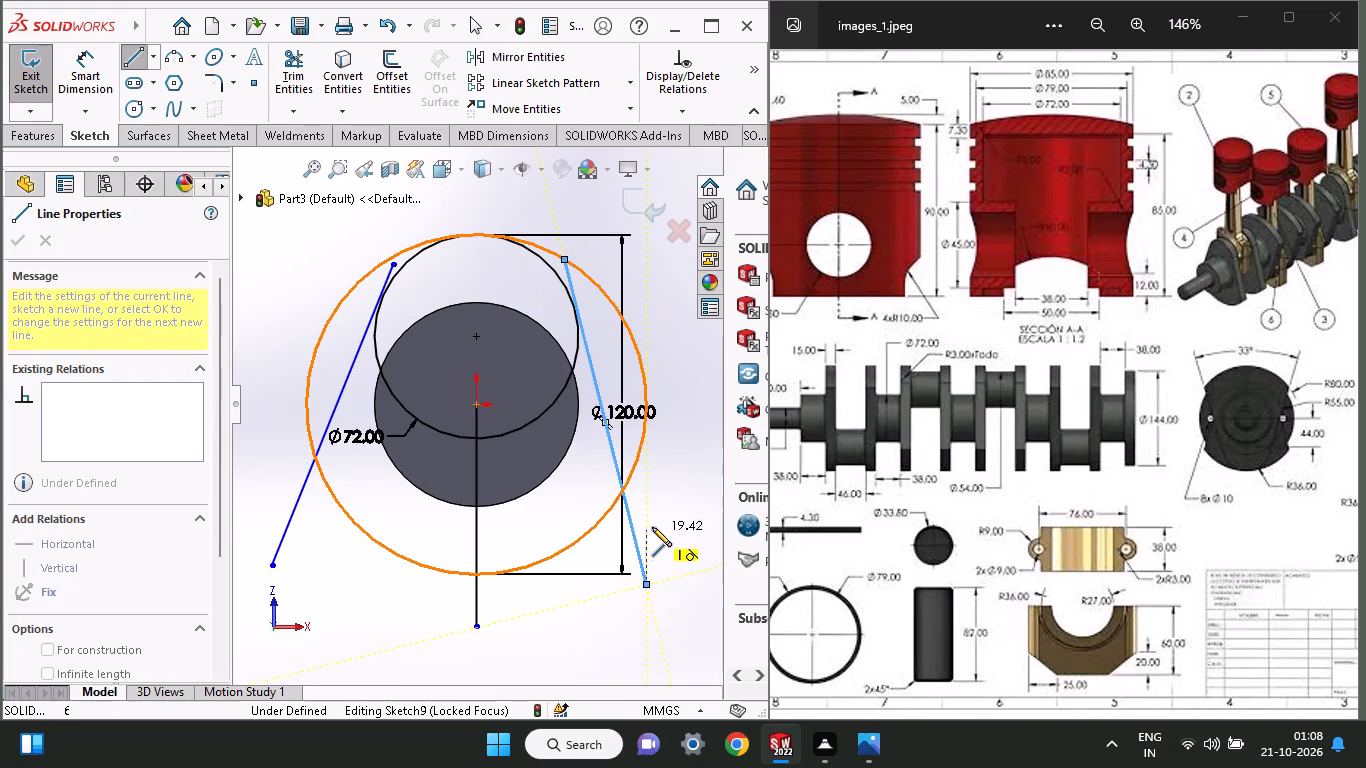
{"action": "right_click", "coordinate": [652, 527]}
{"action": "left_click", "coordinate": [673, 534]}
Make the left slanted line tangent to the 72 mm circle.
{"action": "left_click", "coordinate": [349, 383]}
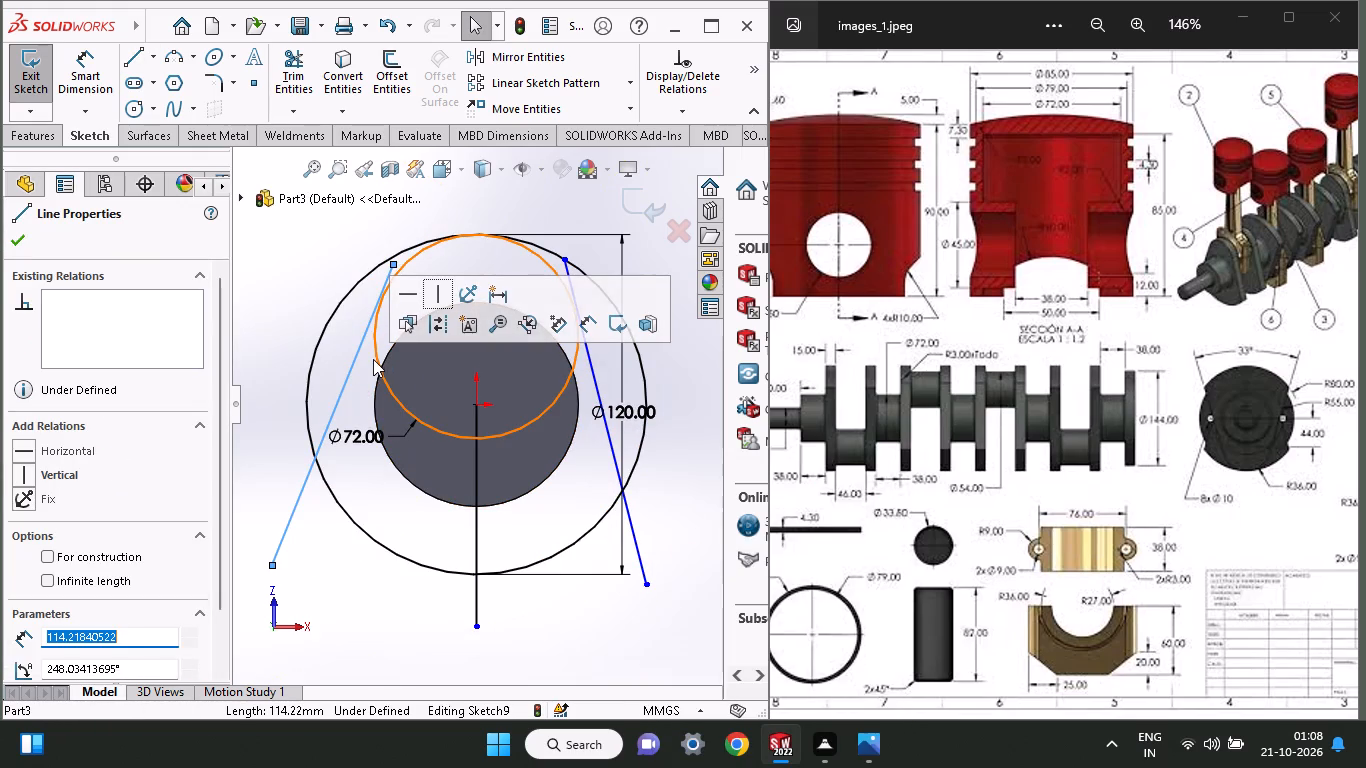
{"action": "left_click", "coordinate": [373, 359], "text": "shift"}
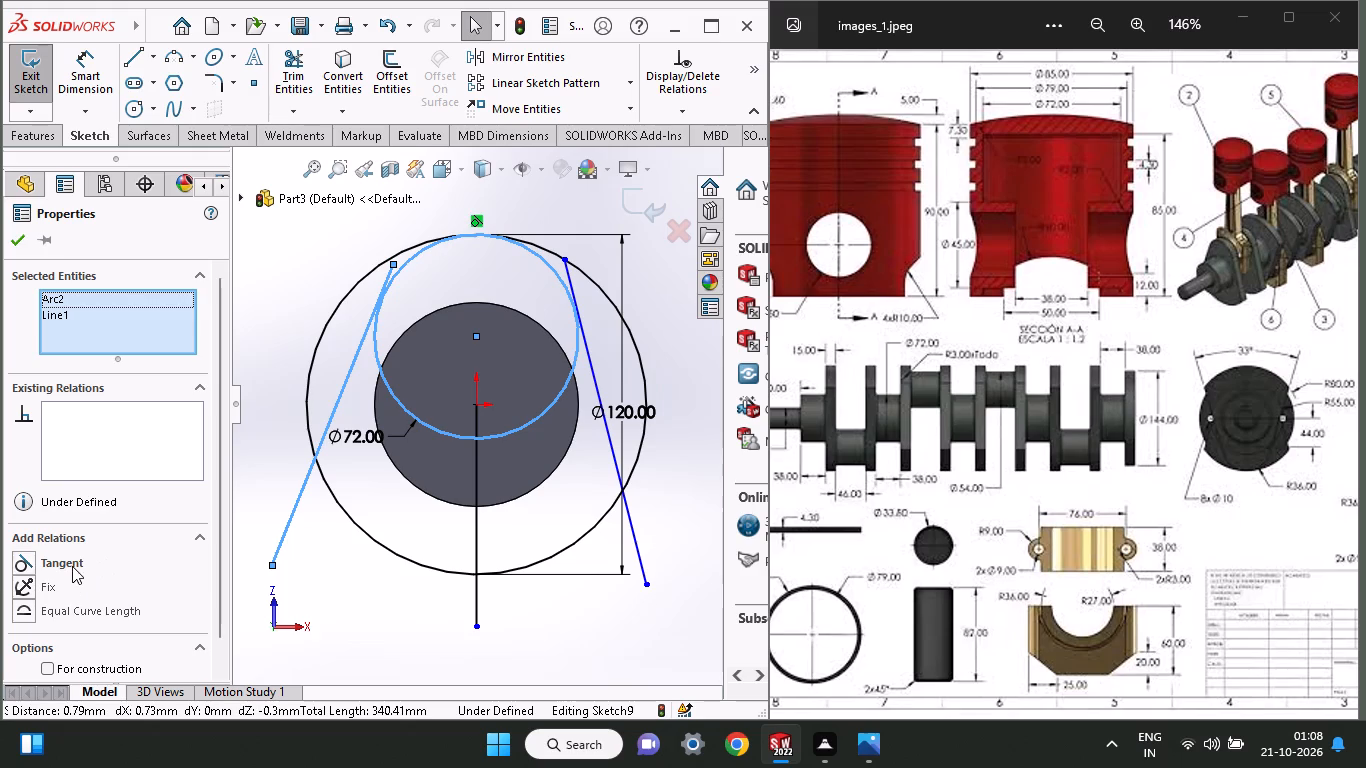
{"action": "left_click", "coordinate": [72, 566]}
{"action": "left_click", "coordinate": [17, 248]}
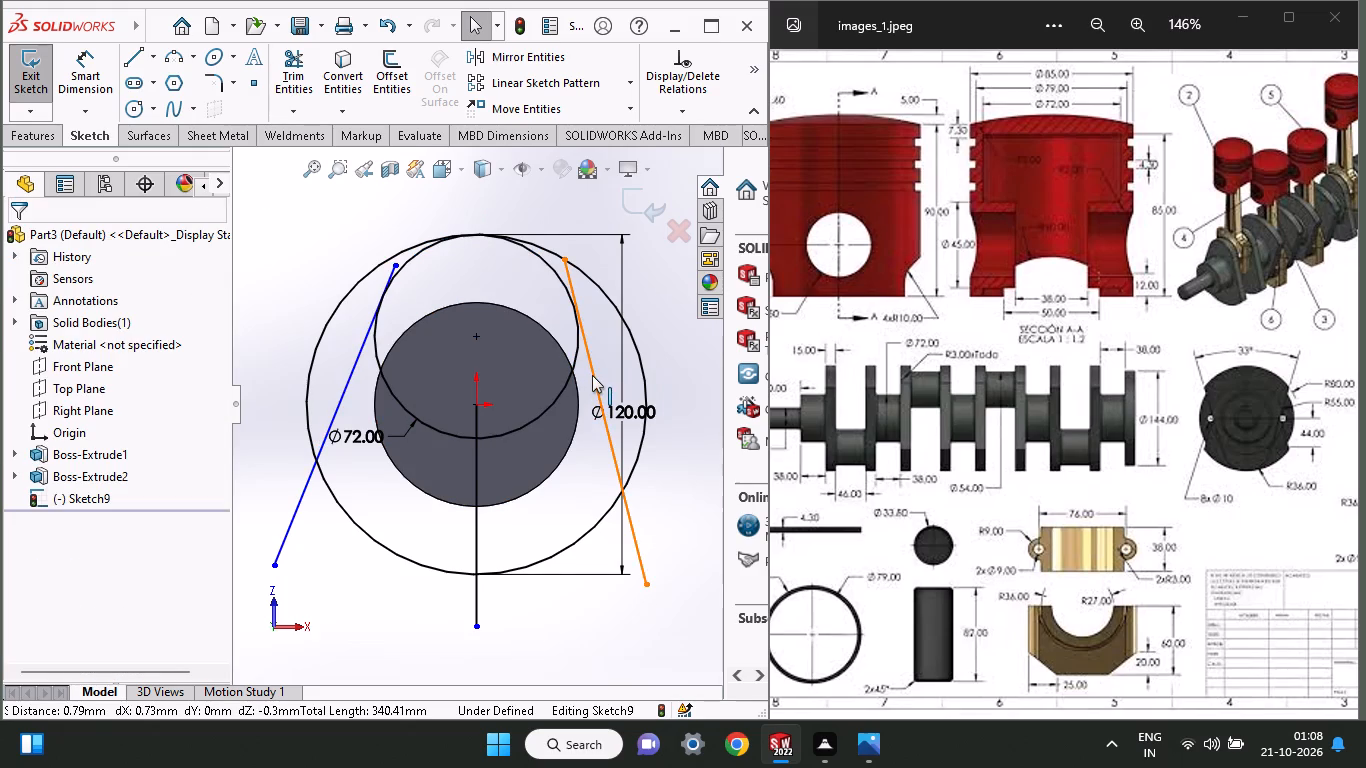
Make the right slanted line tangent to the 72 mm circle.
{"action": "left_click", "coordinate": [592, 368], "text": "shift"}
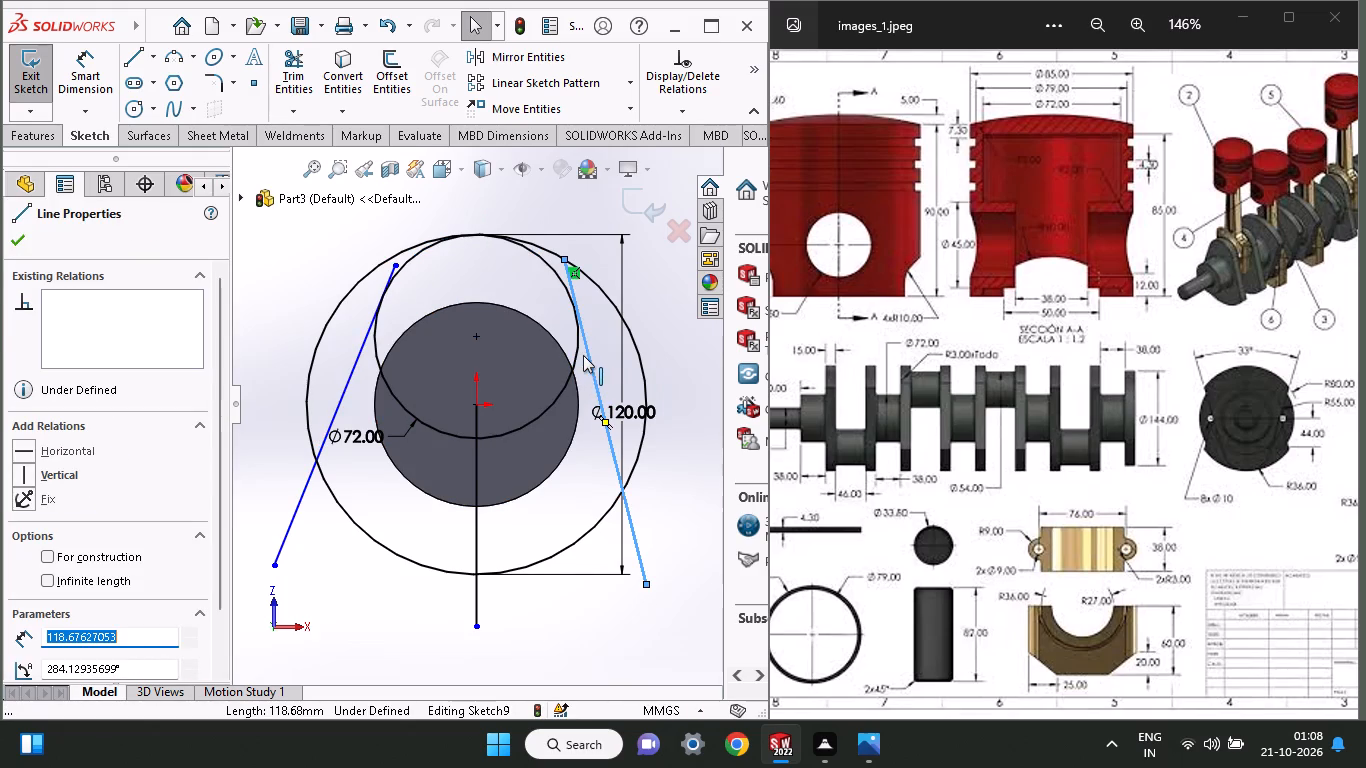
{"action": "left_click", "coordinate": [581, 353], "text": "shift"}
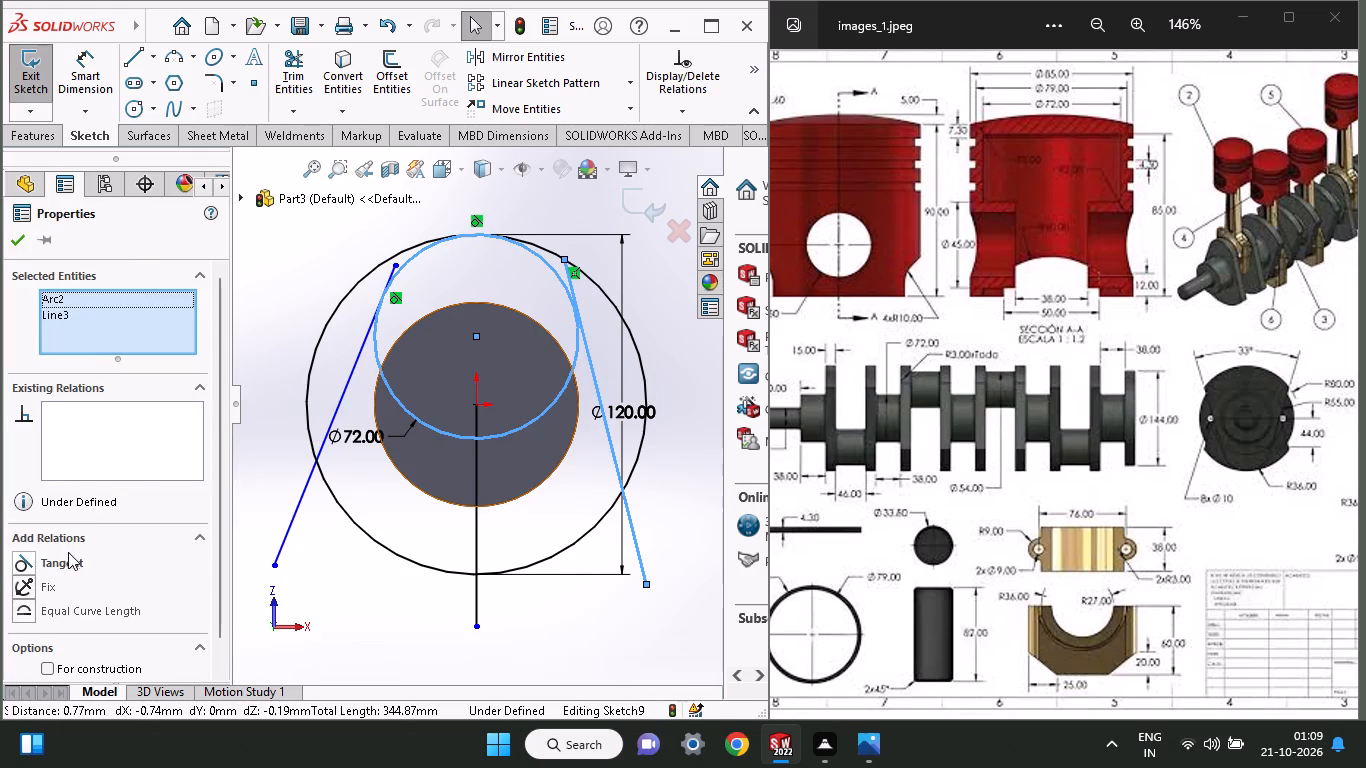
{"action": "left_click", "coordinate": [65, 564]}
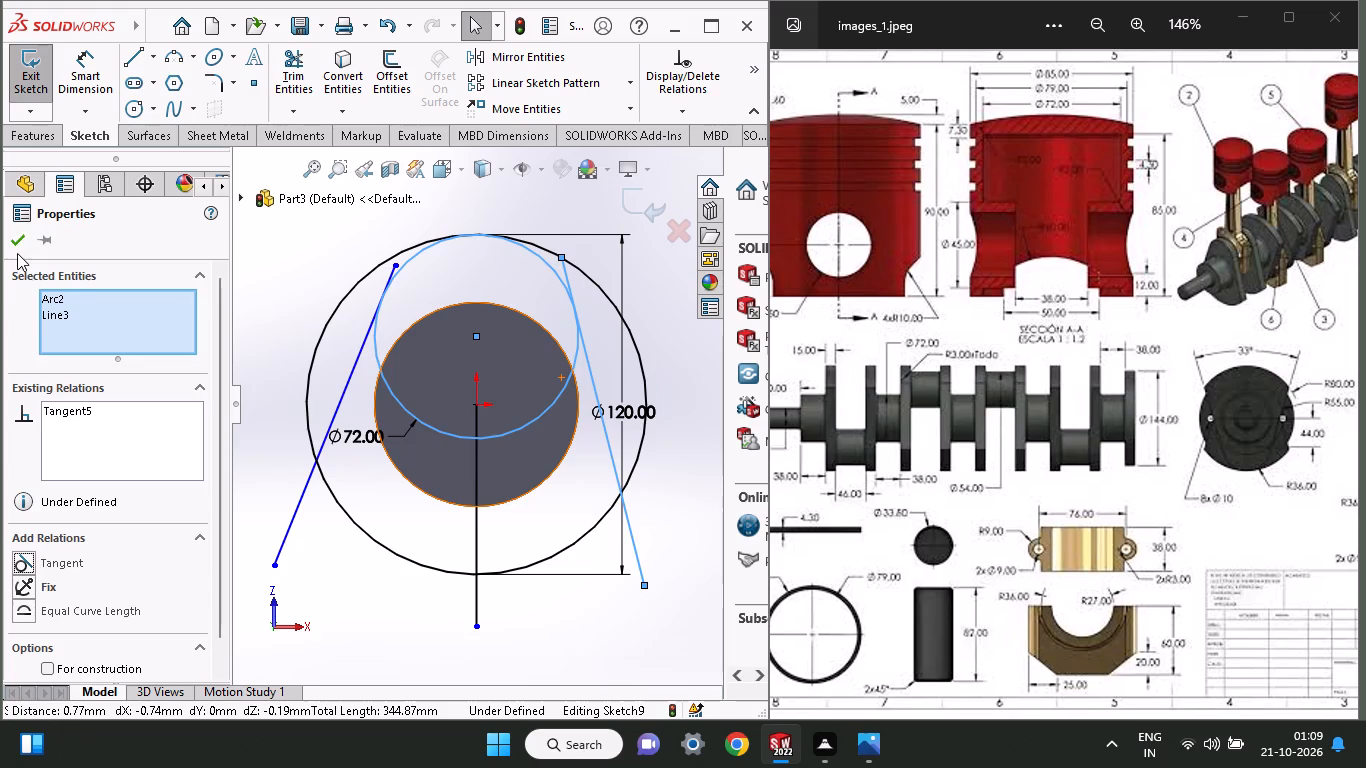
{"action": "left_click", "coordinate": [15, 244]}
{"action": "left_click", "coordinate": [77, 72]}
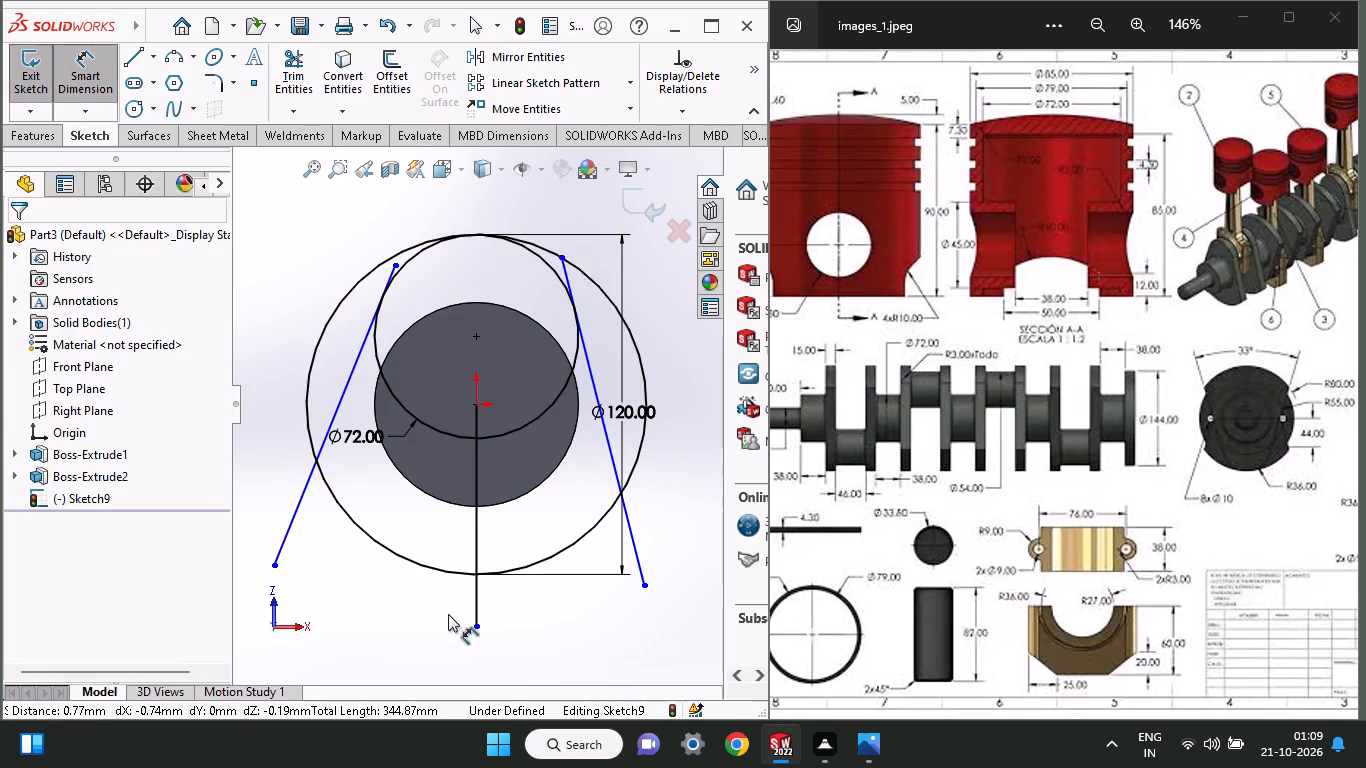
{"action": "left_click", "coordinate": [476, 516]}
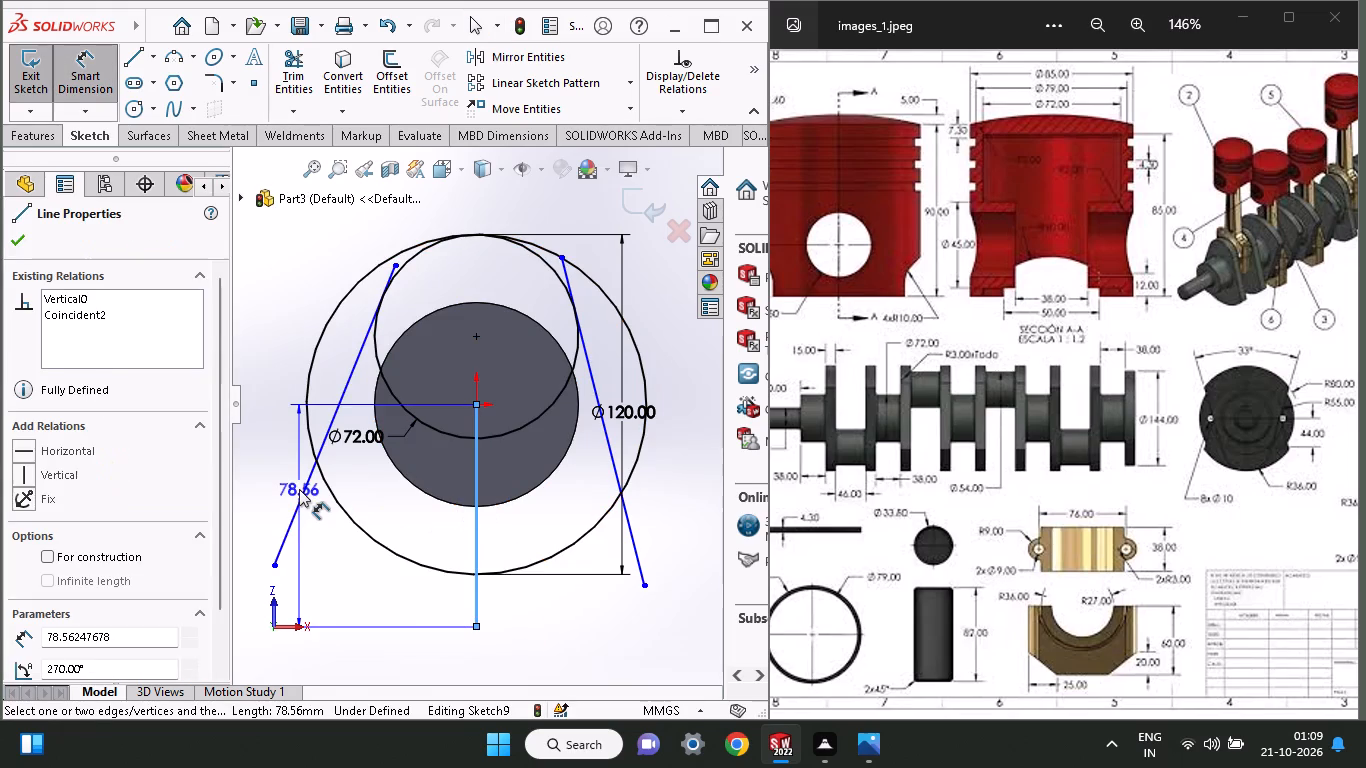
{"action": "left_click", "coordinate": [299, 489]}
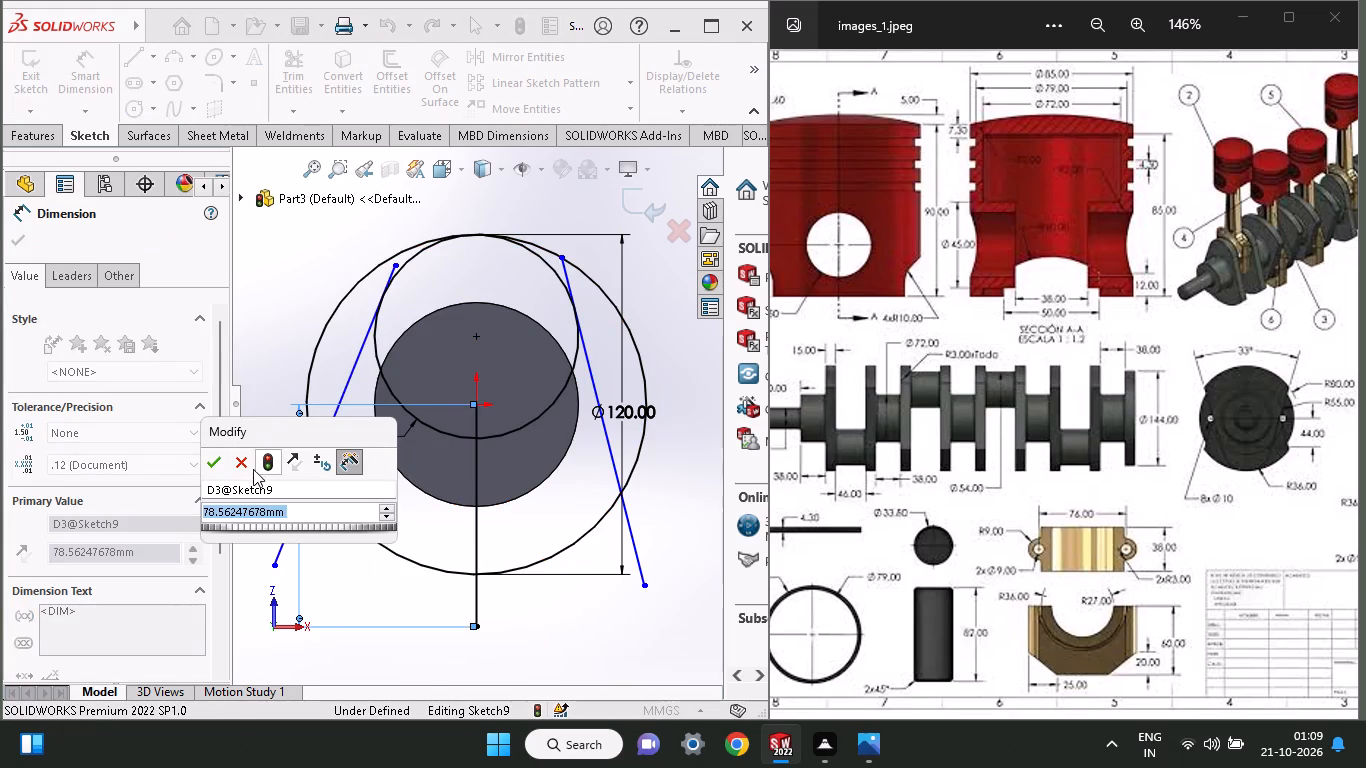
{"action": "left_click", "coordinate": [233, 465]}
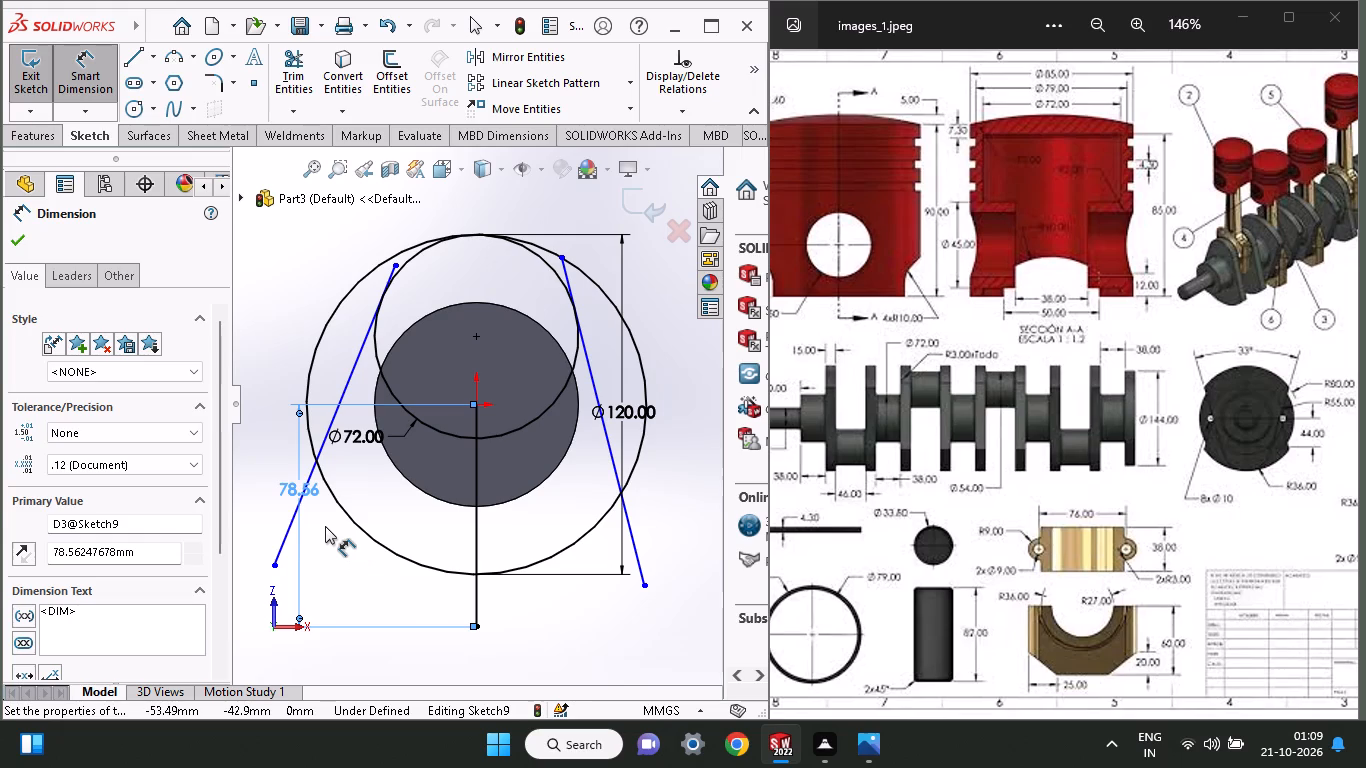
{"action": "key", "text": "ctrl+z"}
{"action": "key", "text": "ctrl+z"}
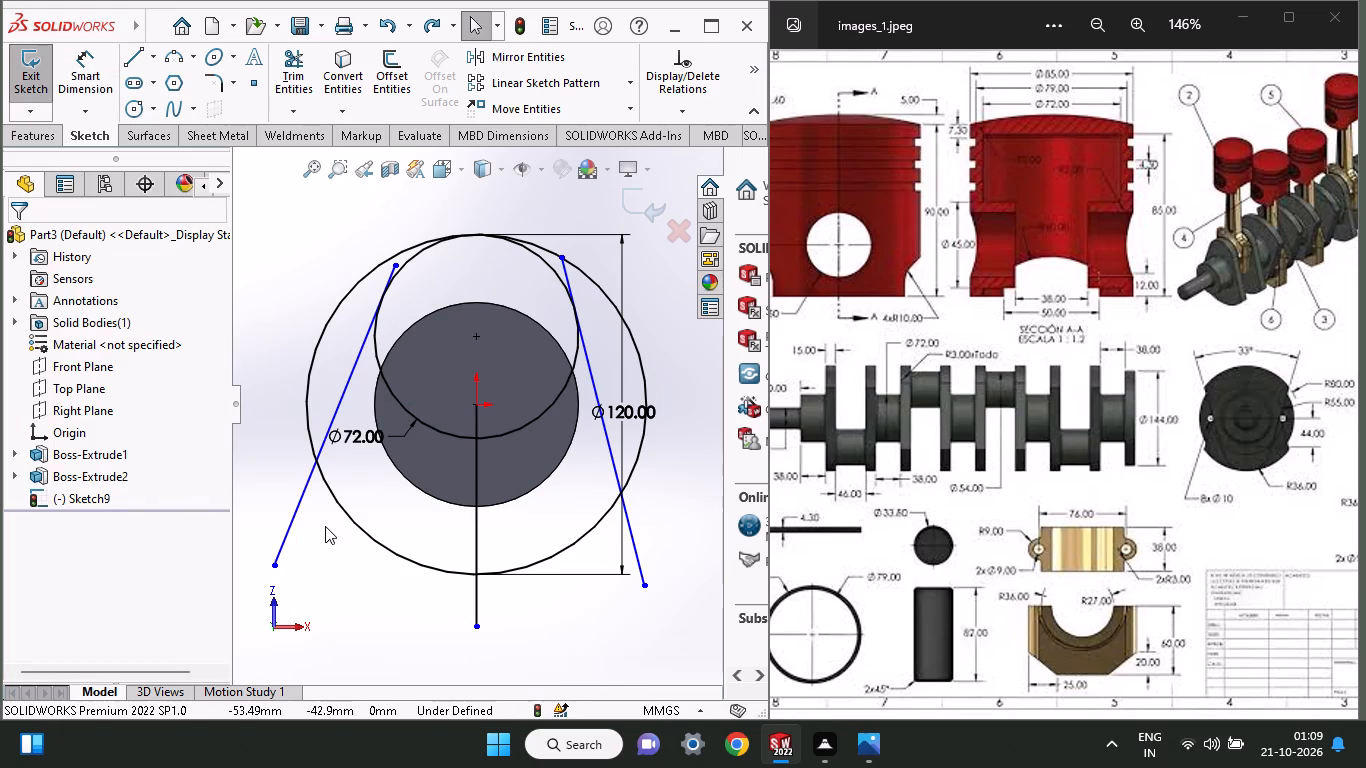
Dimension the angle between the vertical line and the left slanted line as 33/2, giving 16.5 degrees.
{"action": "left_click", "coordinate": [83, 96]}
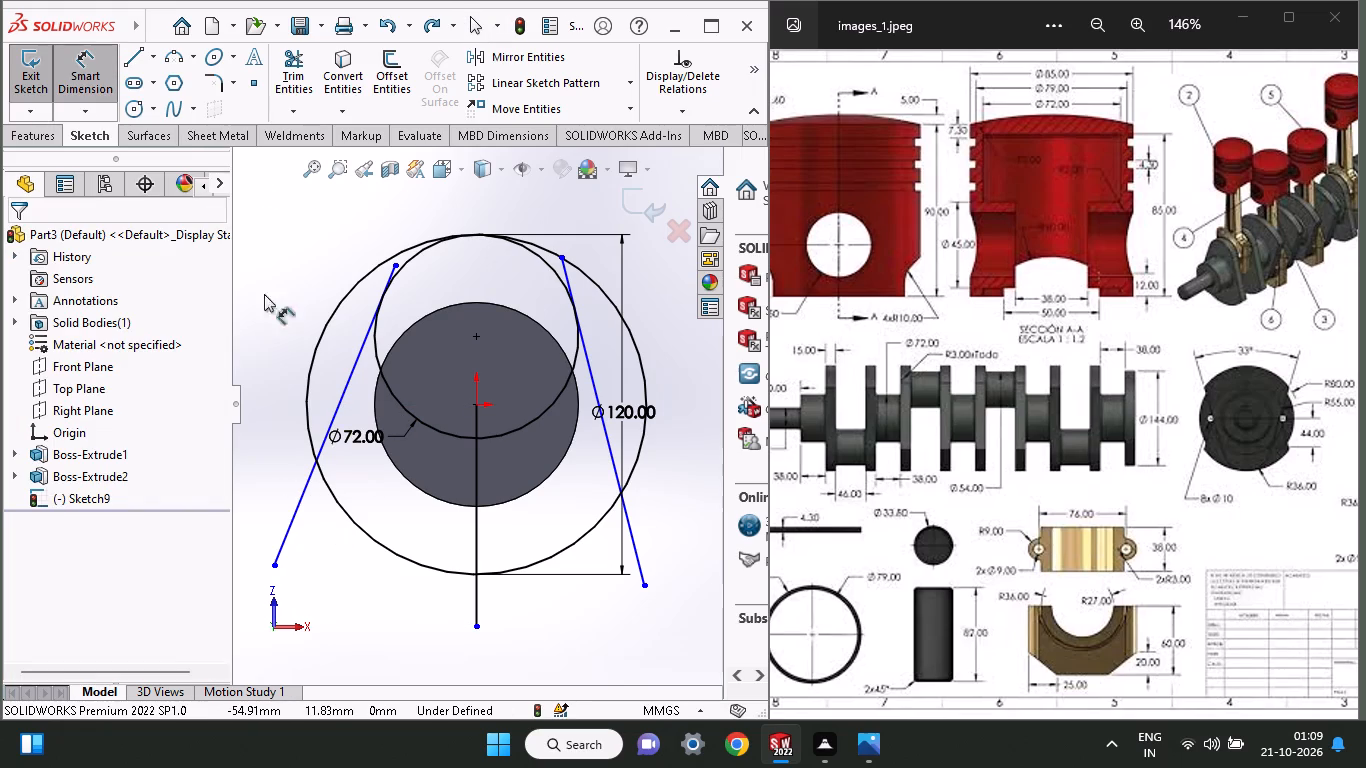
{"action": "left_click", "coordinate": [473, 518]}
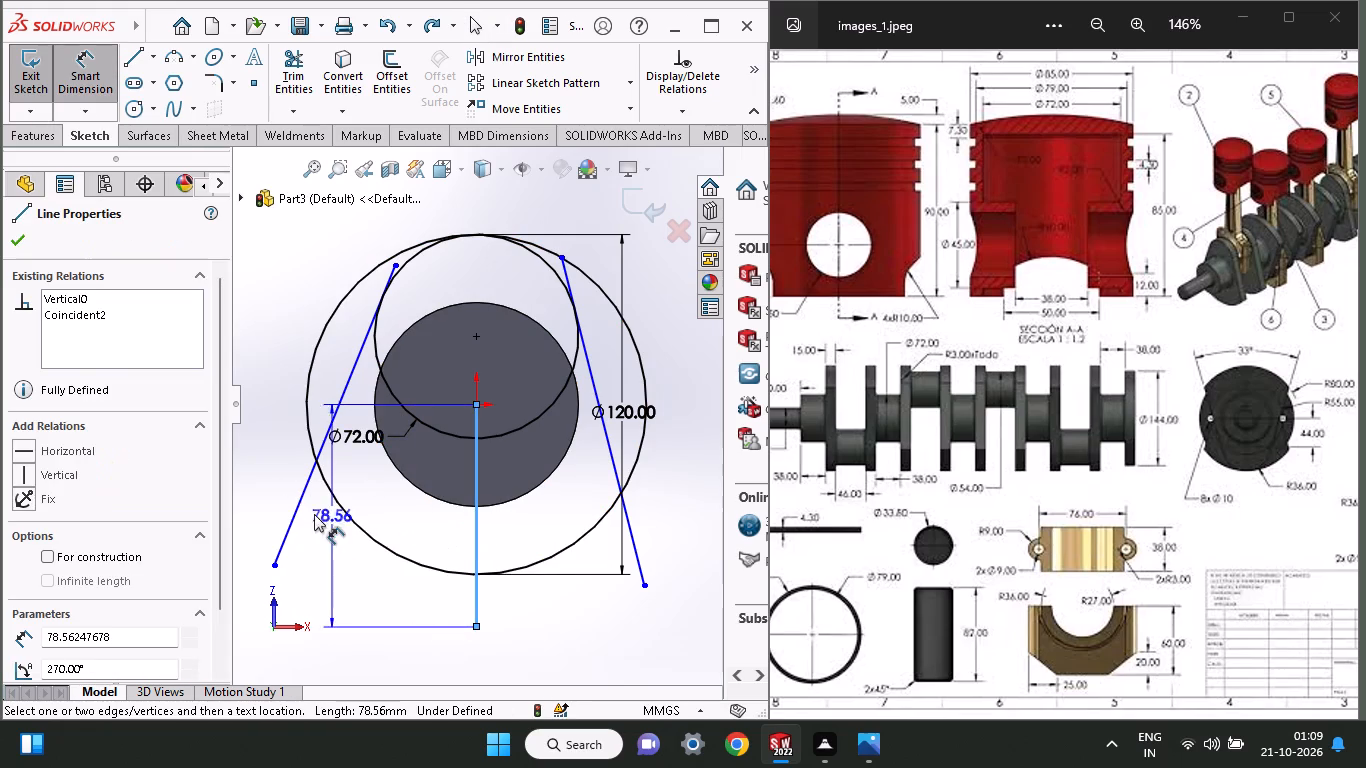
{"action": "left_click", "coordinate": [292, 518]}
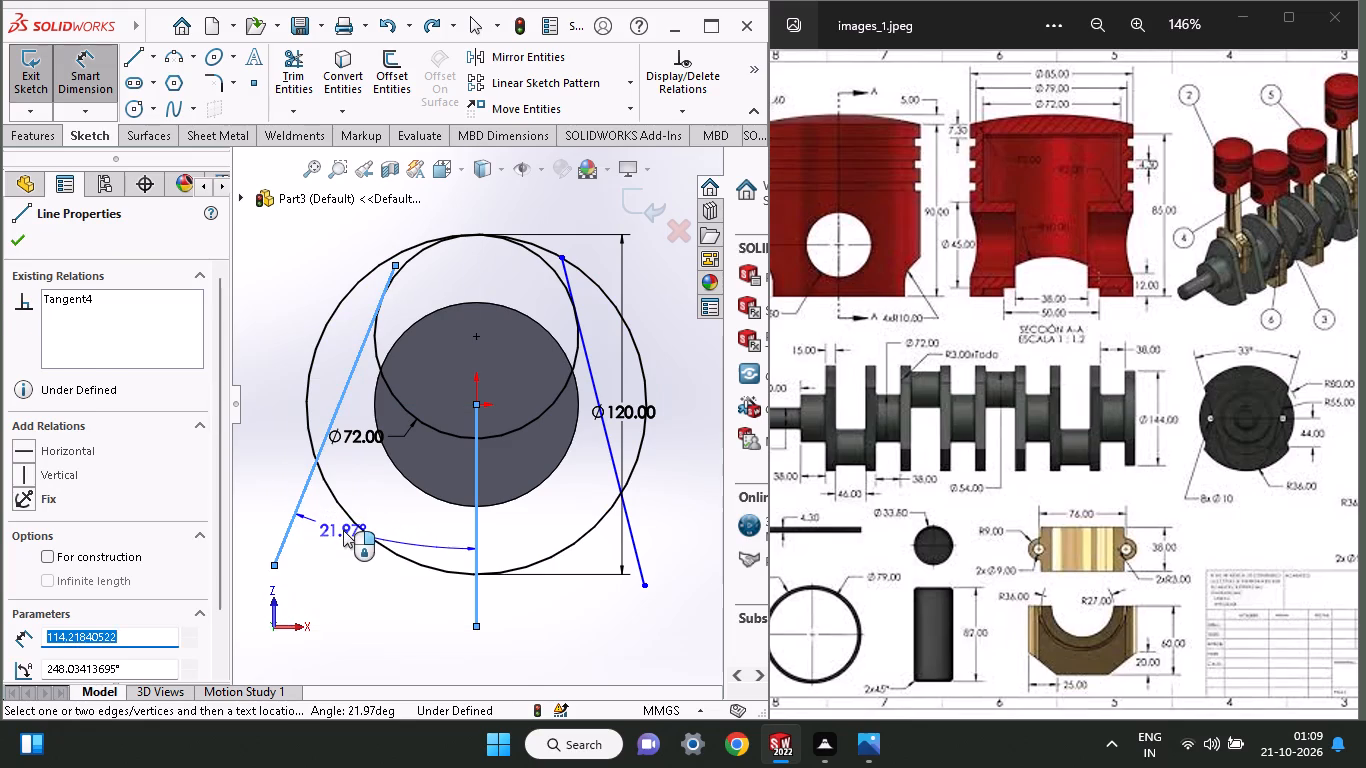
{"action": "left_click", "coordinate": [343, 530]}
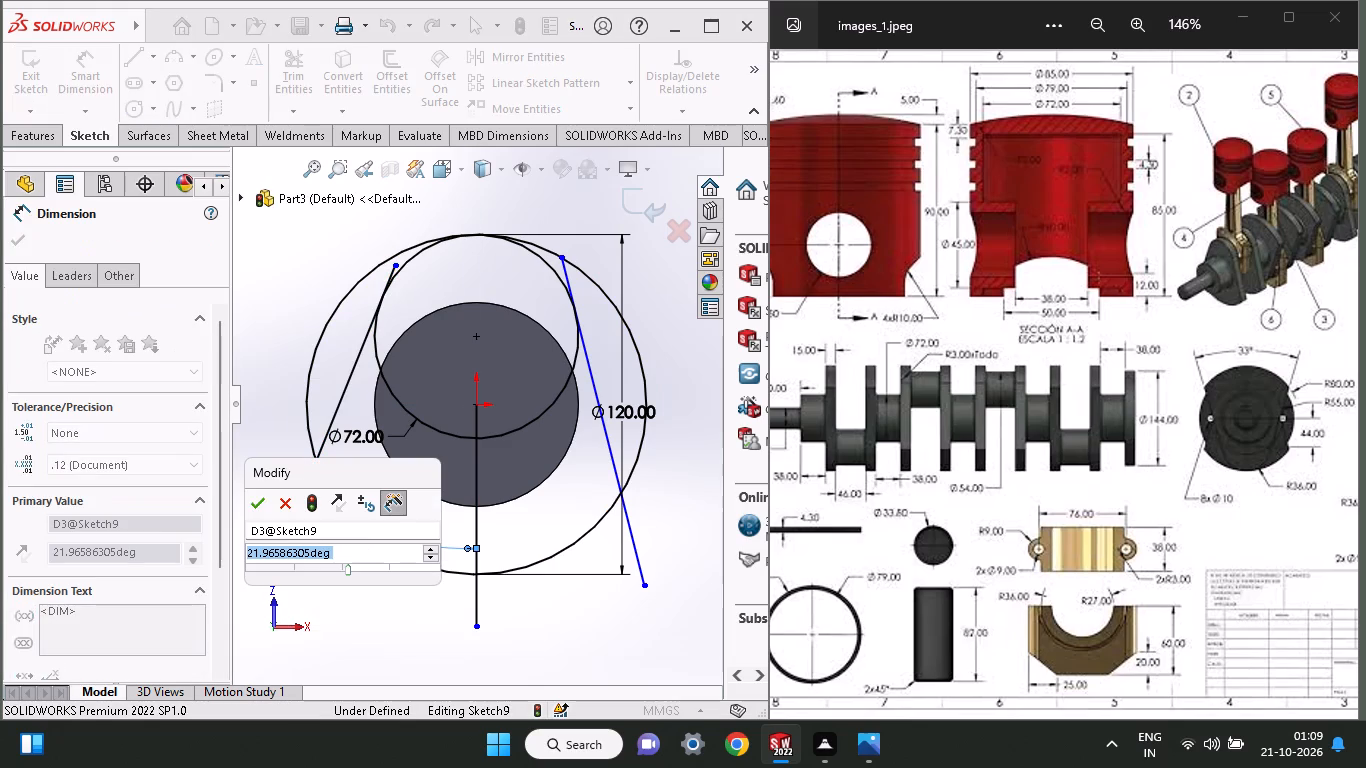
{"action": "type", "text": "33"}
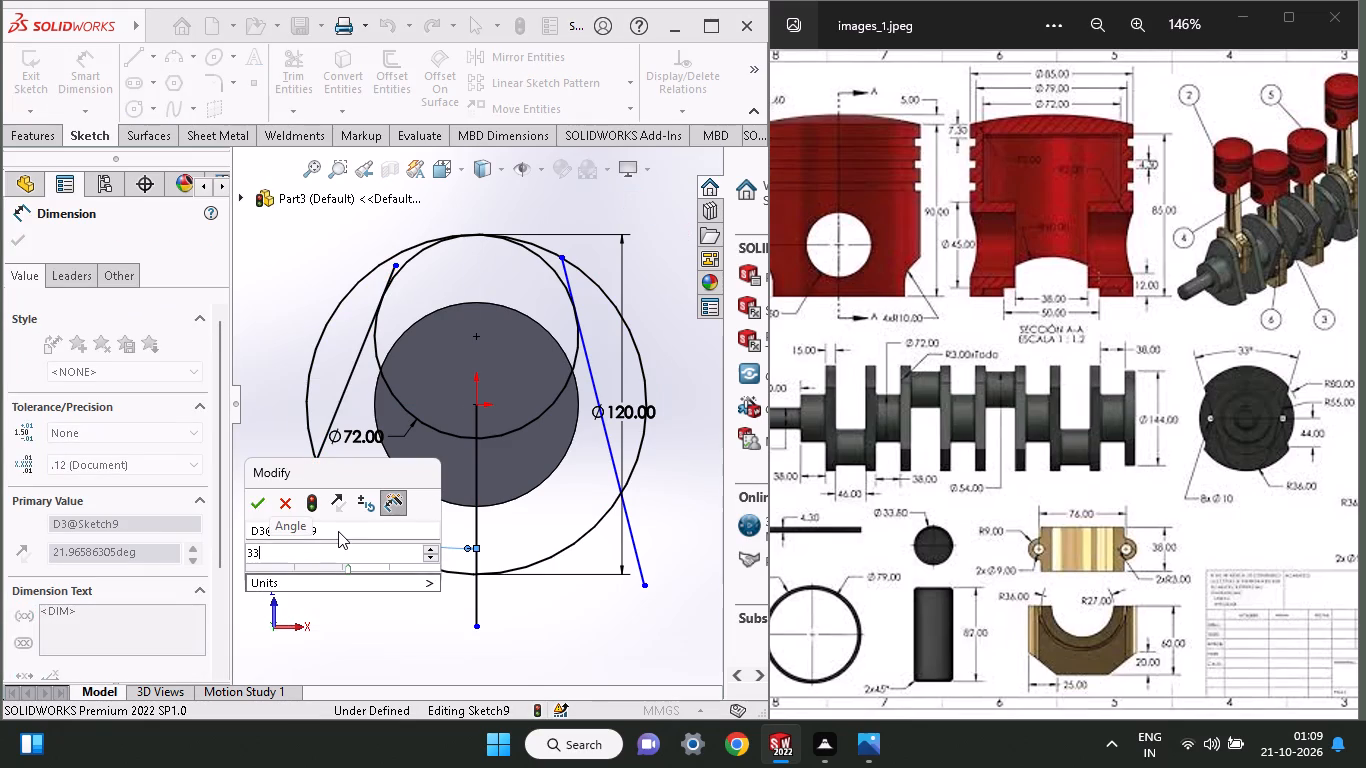
{"action": "type", "text": "/2"}
{"action": "key", "text": "Return"}
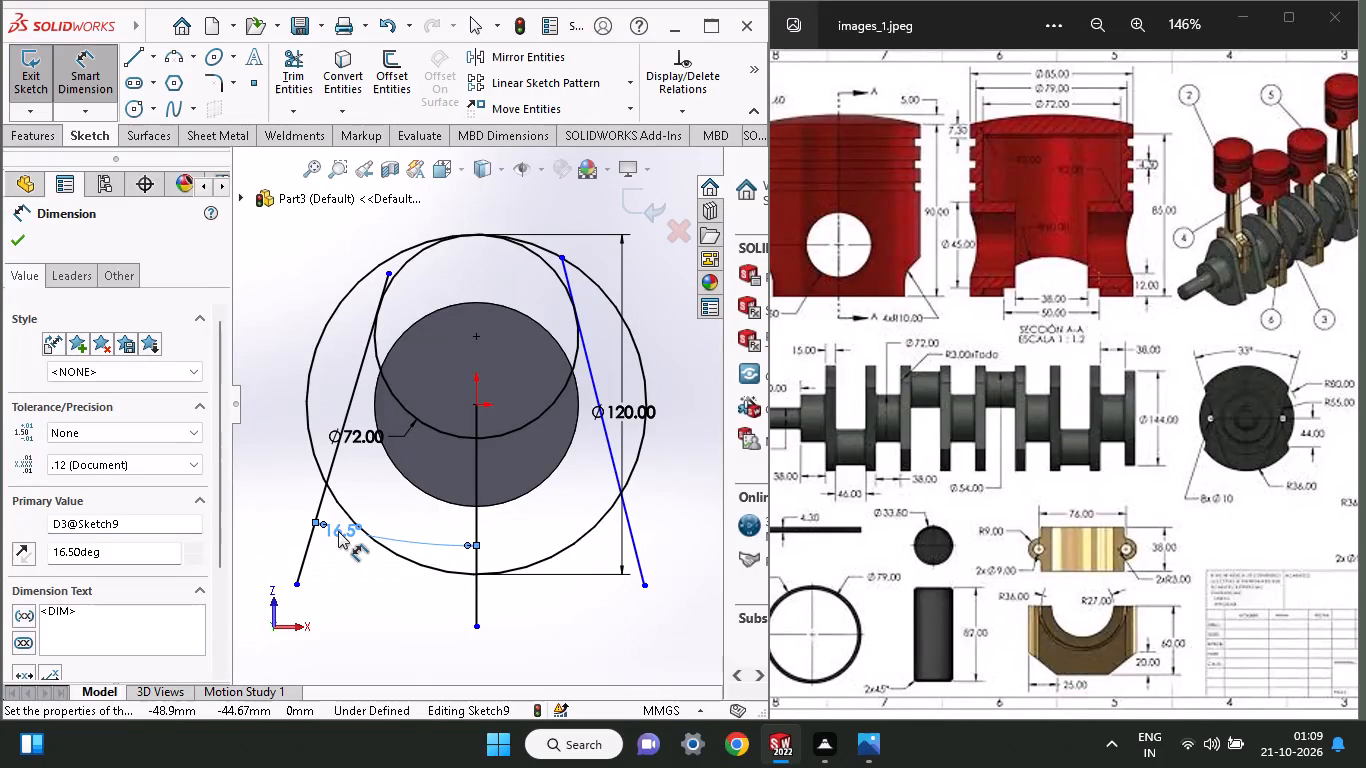
Dimension the angle between the vertical line and the right slanted line as 16.5 degrees.
{"action": "left_click", "coordinate": [475, 523]}
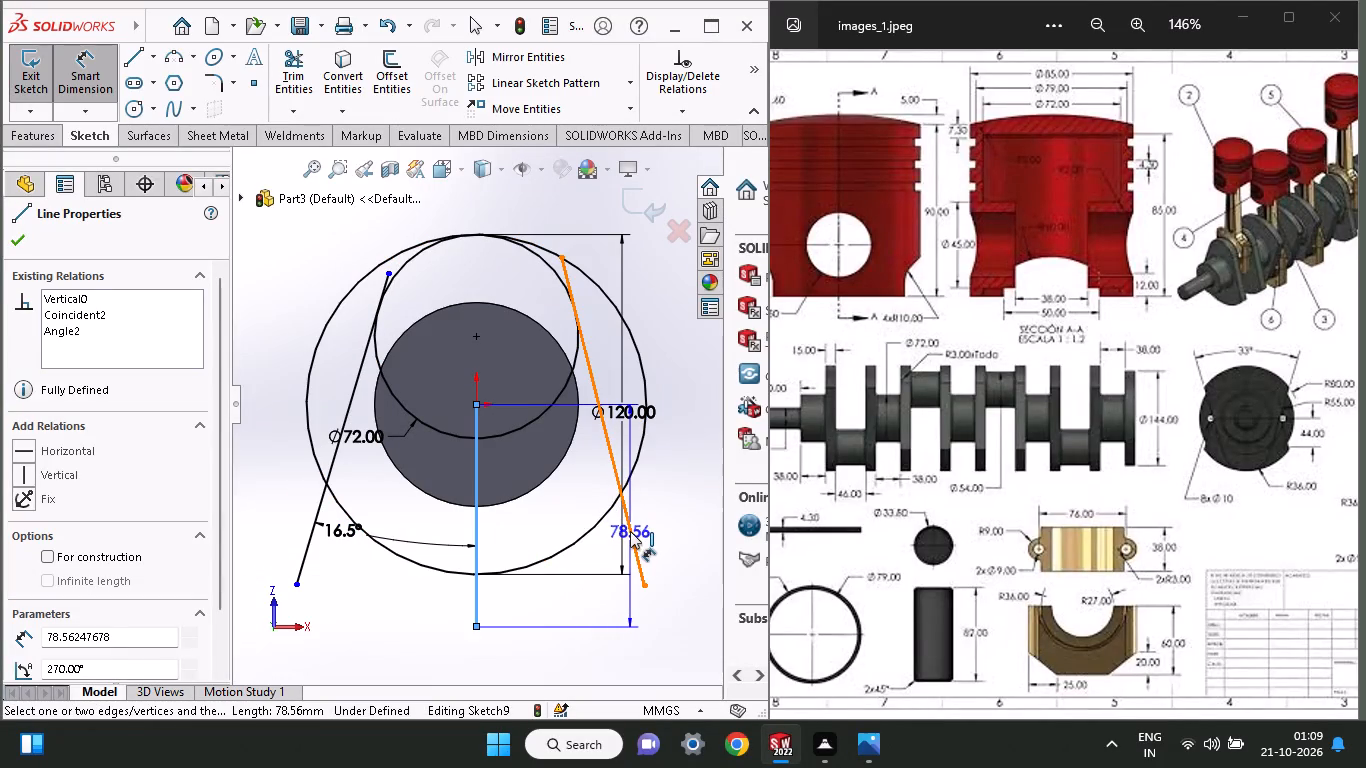
{"action": "left_click", "coordinate": [630, 531]}
{"action": "left_click", "coordinate": [591, 519]}
{"action": "type", "text": "16.5"}
{"action": "key", "text": "Return"}
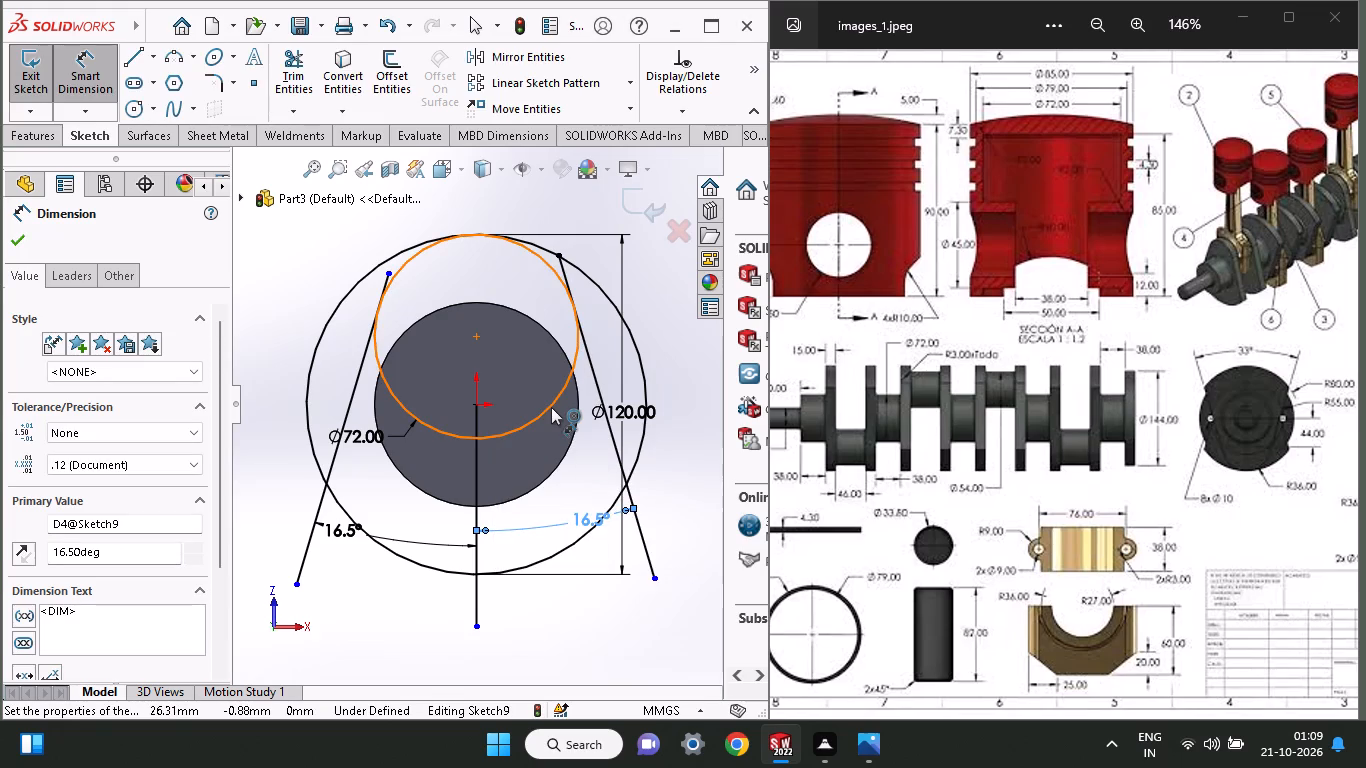
Trim both slanted lines' upper ends back to the 72 mm circle and their lower ends back to the 120 mm circle.
{"action": "left_click", "coordinate": [297, 77]}
{"action": "left_click_drag", "start_coordinate": [356, 283], "coordinate": [374, 286]}
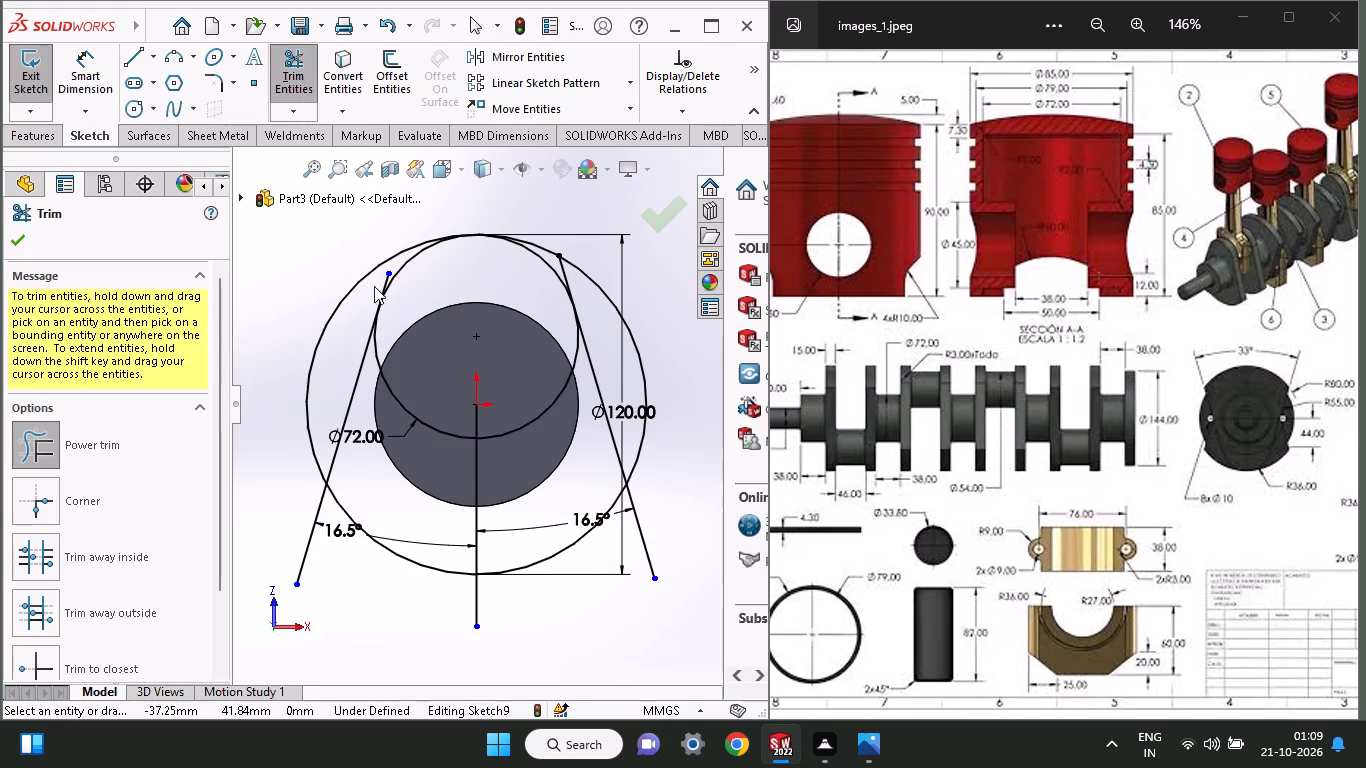
{"action": "left_click_drag", "start_coordinate": [374, 286], "coordinate": [395, 286]}
{"action": "scroll", "coordinate": [415, 283], "scroll_direction": "down", "scroll_amount": 1, "text": "ctrl"}
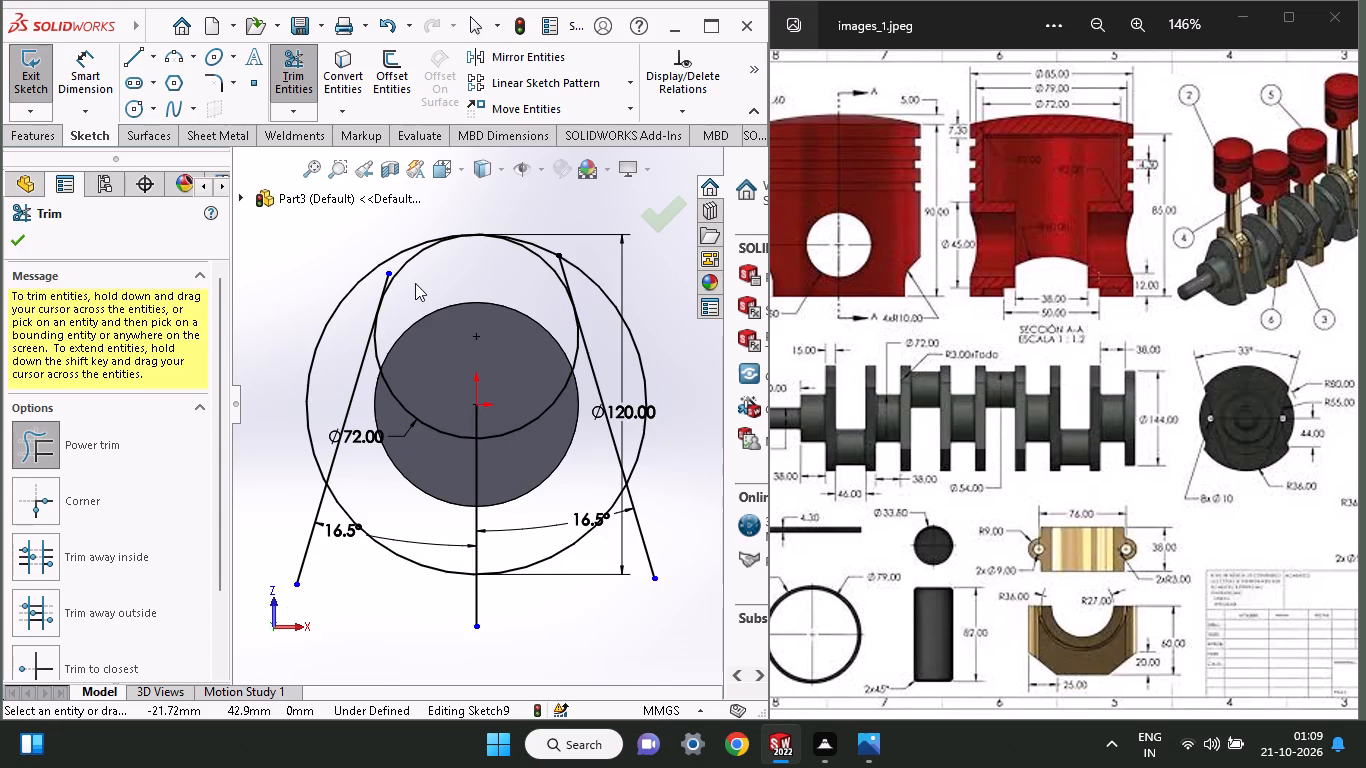
{"action": "scroll", "coordinate": [415, 283], "scroll_direction": "down", "scroll_amount": 1, "text": "ctrl"}
{"action": "left_click_drag", "start_coordinate": [351, 300], "coordinate": [383, 293]}
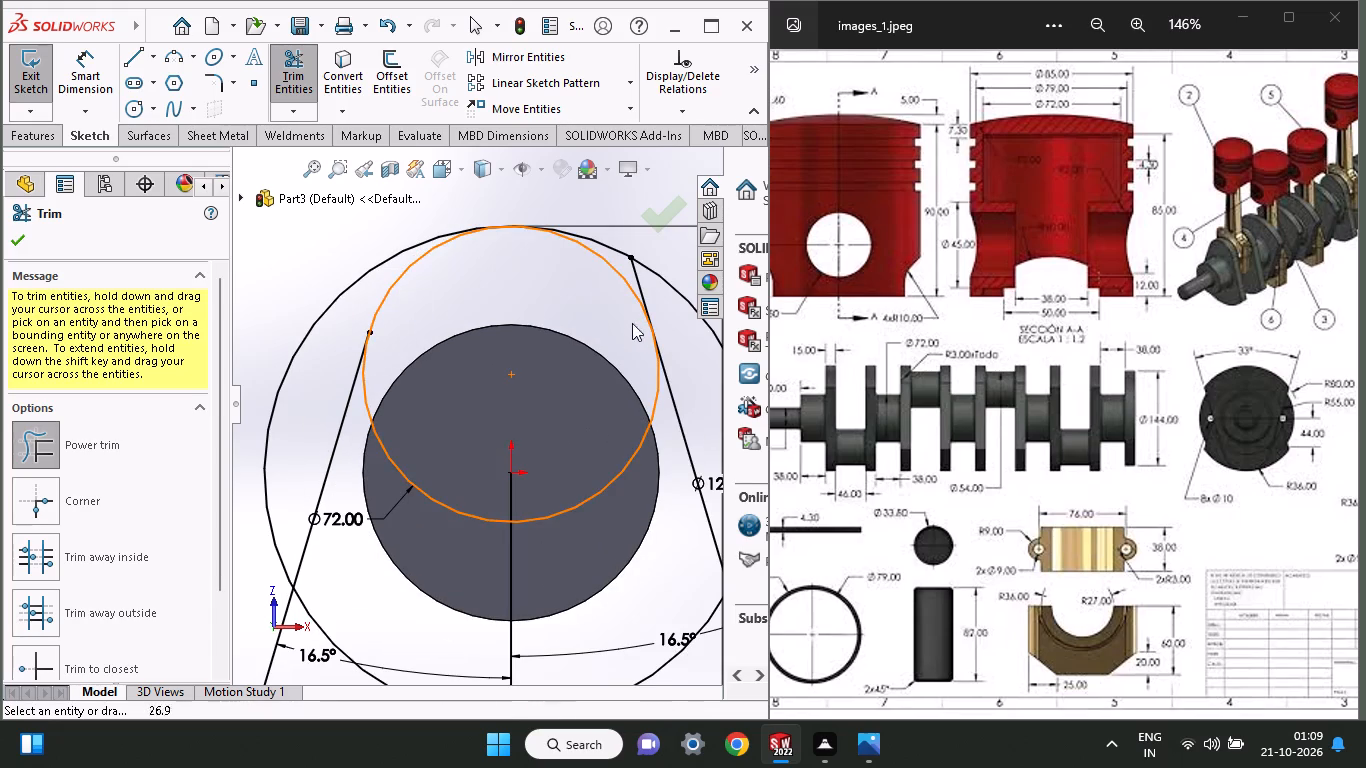
{"action": "left_click_drag", "start_coordinate": [663, 297], "coordinate": [629, 261]}
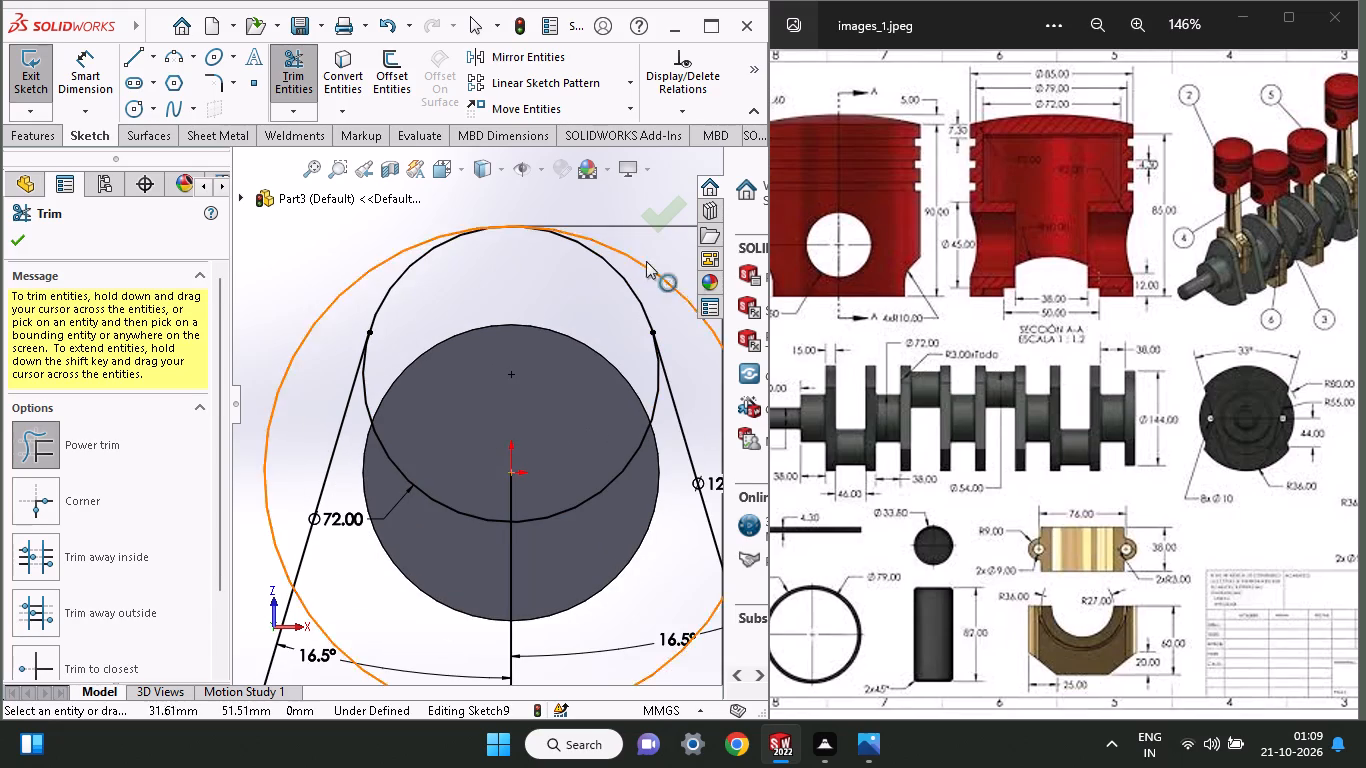
{"action": "scroll", "coordinate": [673, 407], "scroll_direction": "up", "scroll_amount": 4, "text": "ctrl"}
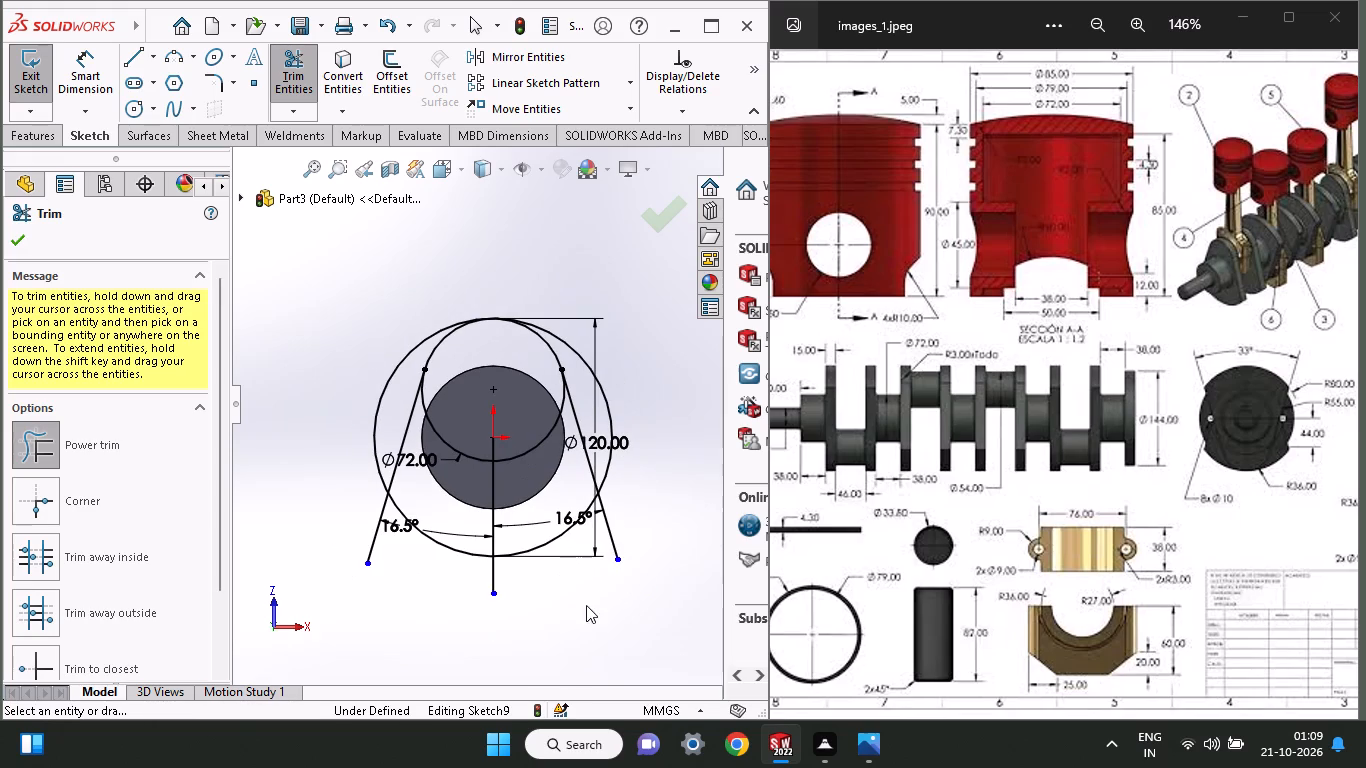
{"action": "left_click_drag", "start_coordinate": [599, 581], "coordinate": [579, 557]}
{"action": "left_click_drag", "start_coordinate": [351, 514], "coordinate": [424, 562]}
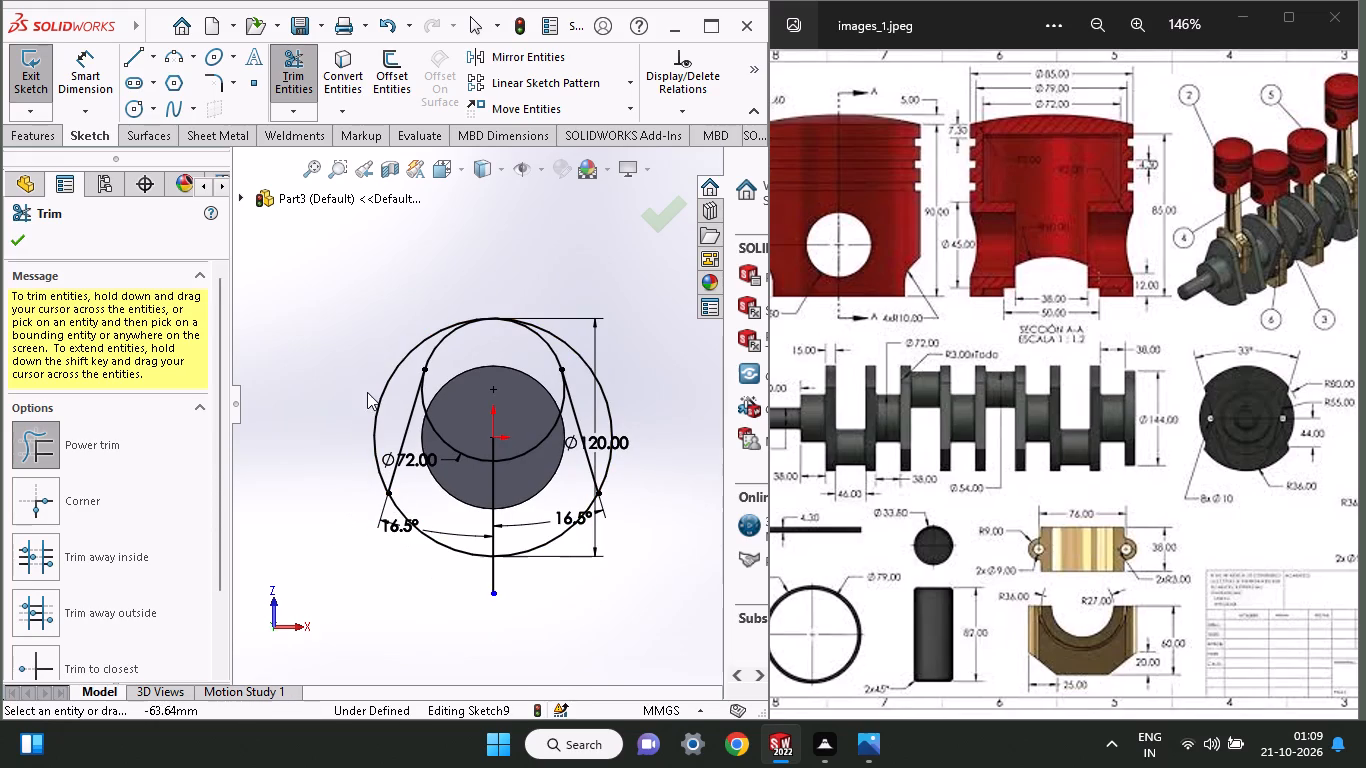
Trim away the 120 mm circle's left and right arcs above the slanted lines, keeping only its bottom arc.
{"action": "left_click_drag", "start_coordinate": [377, 289], "coordinate": [389, 416]}
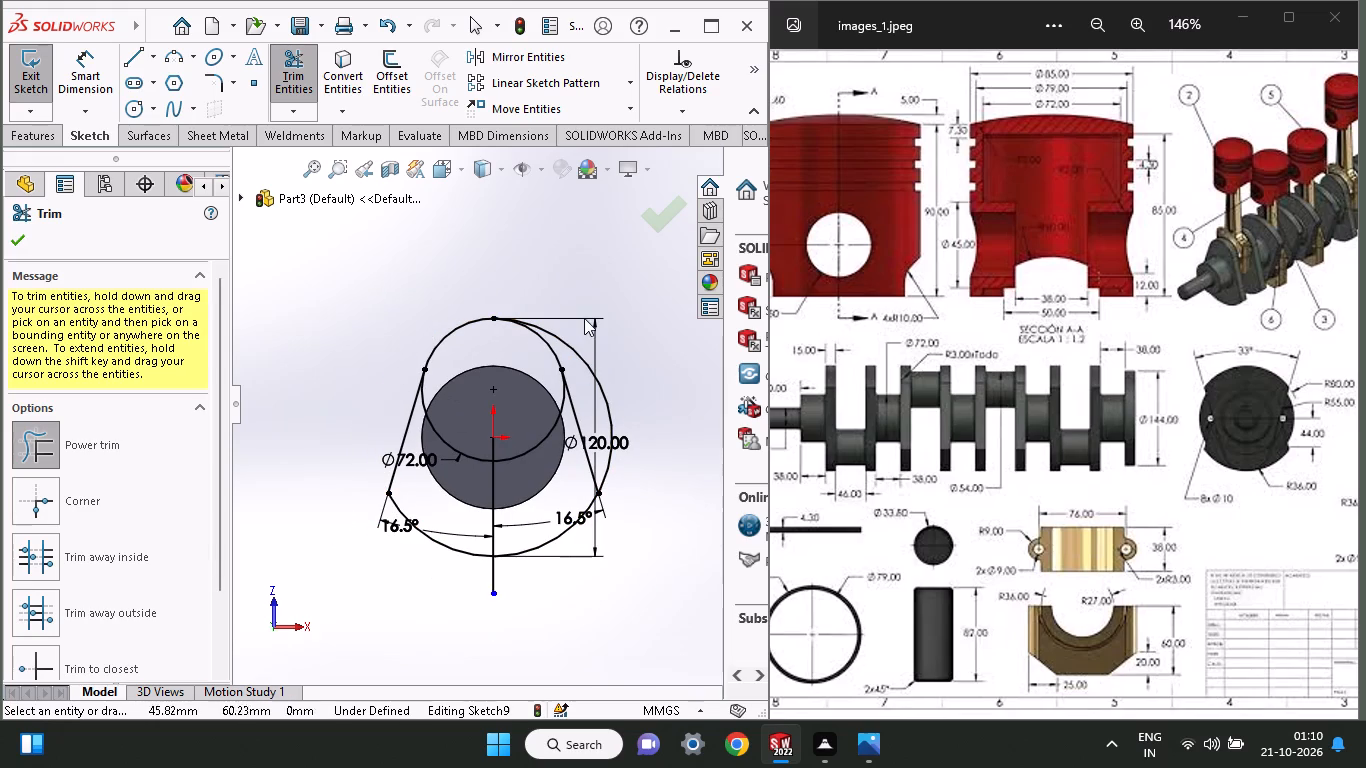
{"action": "left_click_drag", "start_coordinate": [584, 318], "coordinate": [604, 460]}
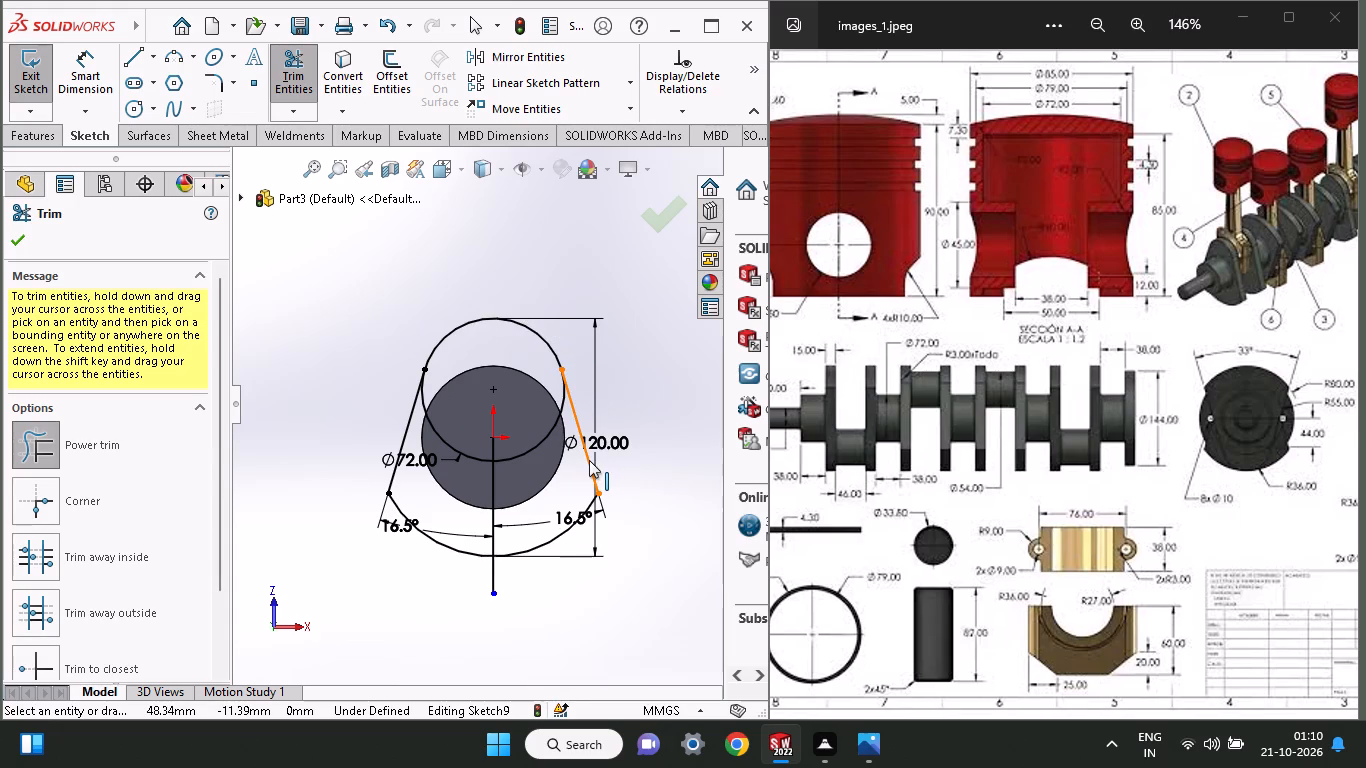
{"action": "left_click", "coordinate": [9, 245]}
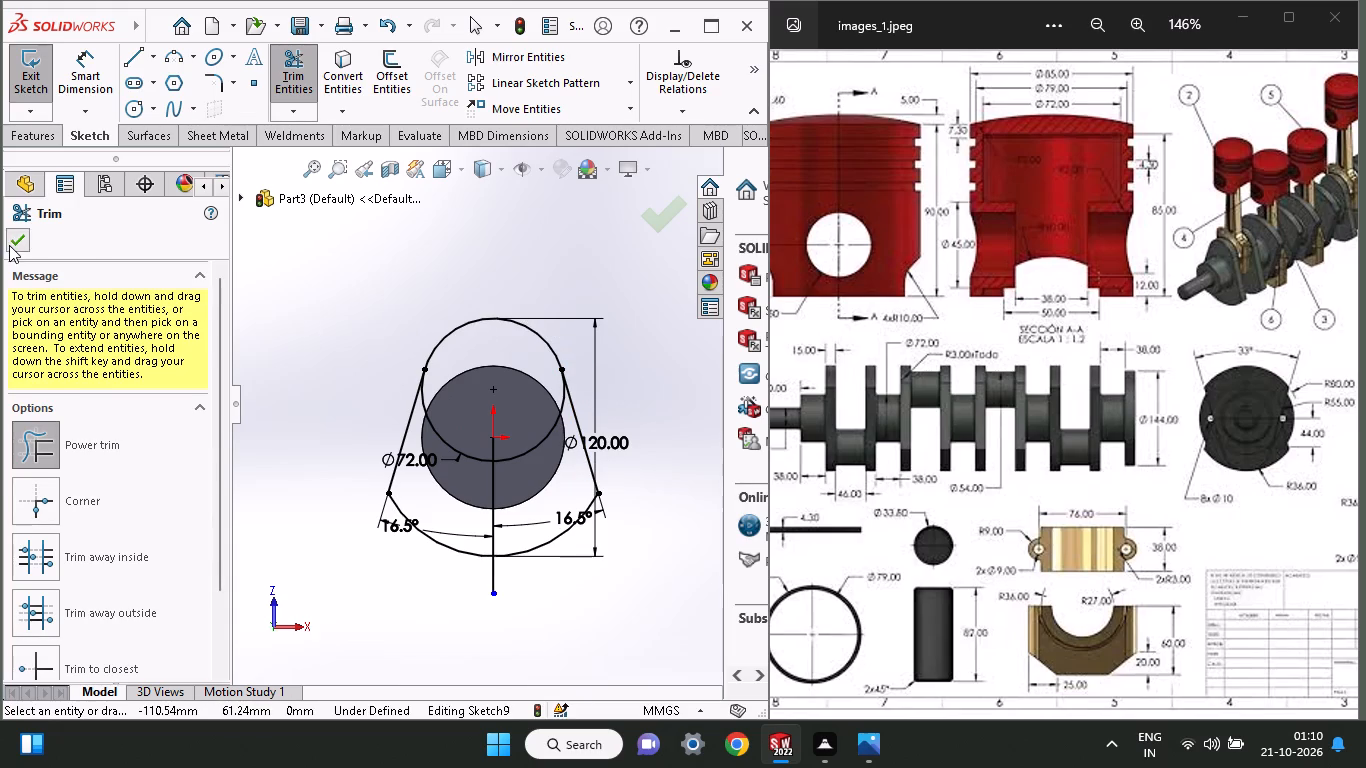
Extrude all the closed regions of the web profile 14 mm outward from the main journal's end face.
{"action": "left_click", "coordinate": [8, 141]}
{"action": "left_click", "coordinate": [57, 88]}
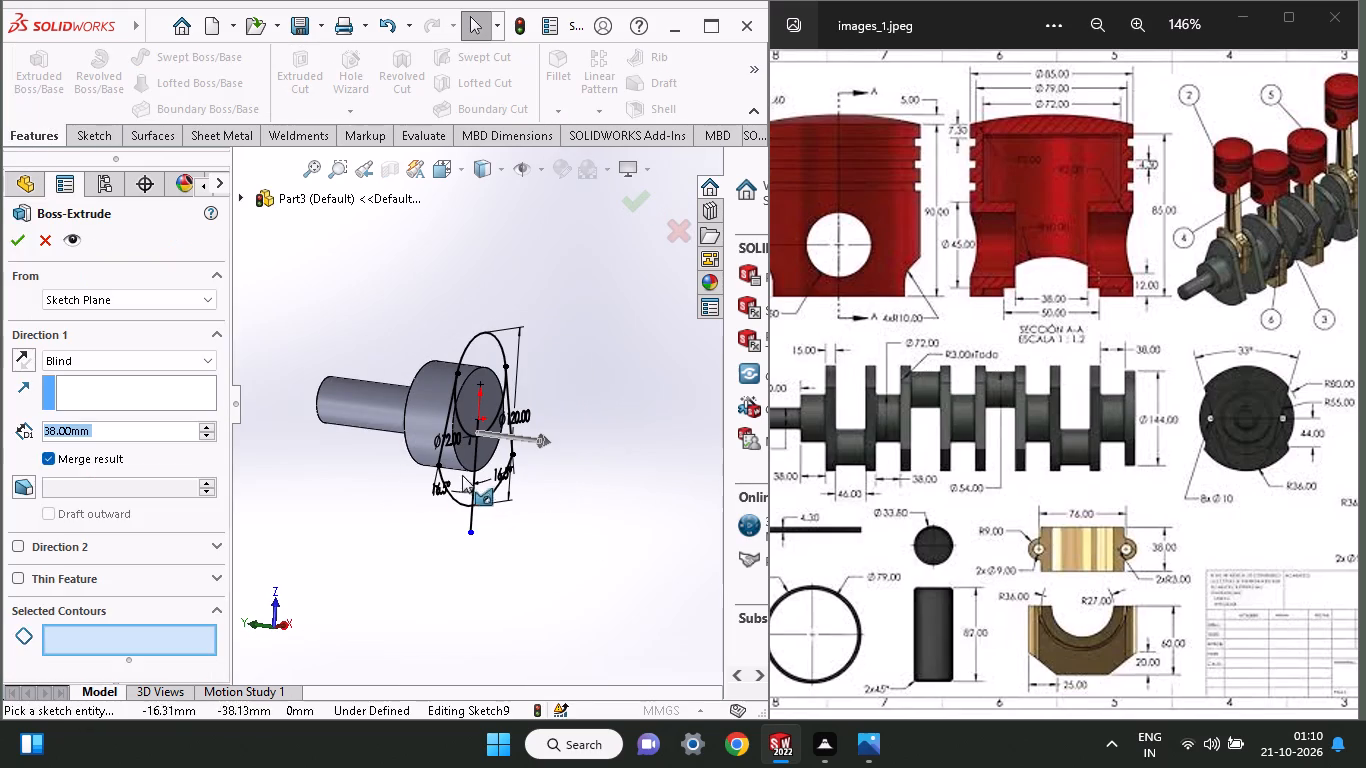
{"action": "left_click", "coordinate": [460, 465]}
{"action": "left_click", "coordinate": [469, 452]}
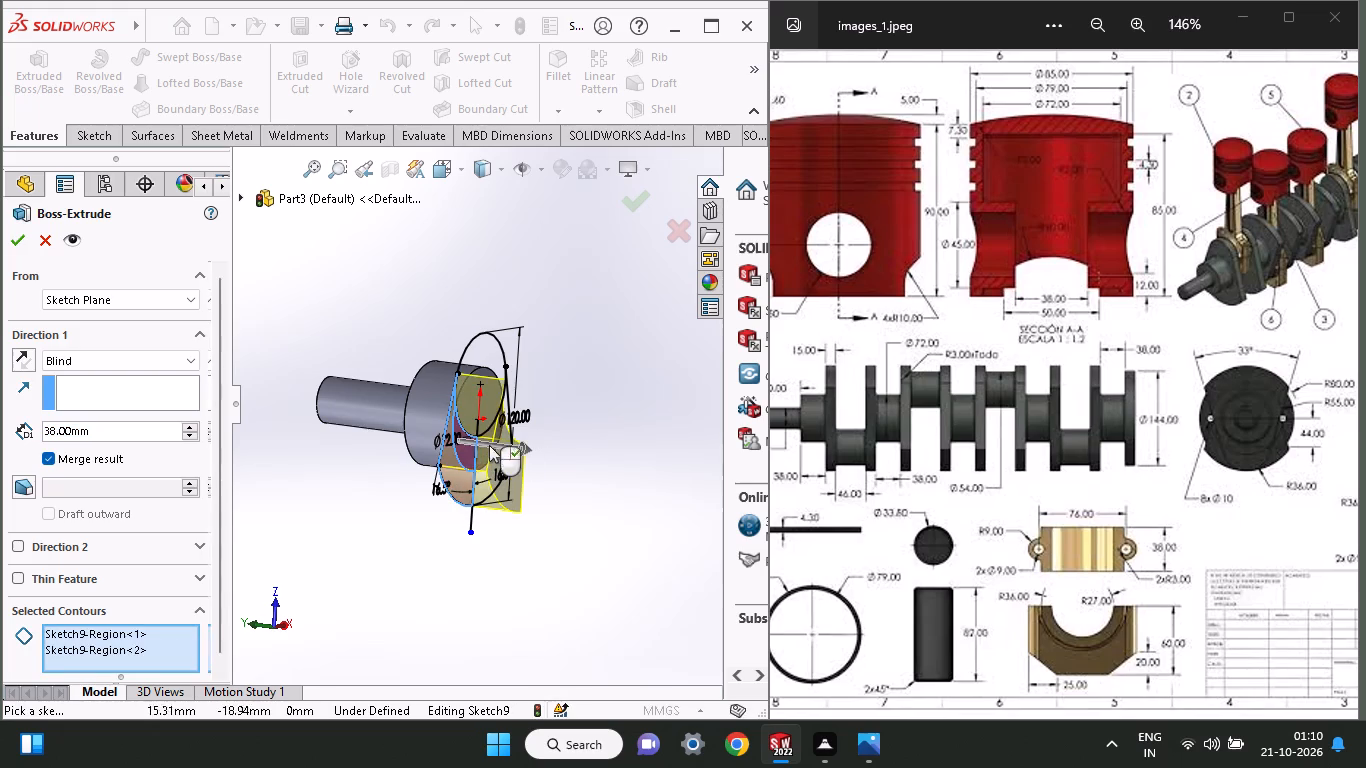
{"action": "middle_click_drag", "start_coordinate": [530, 454], "coordinate": [487, 502]}
{"action": "left_click", "coordinate": [497, 464]}
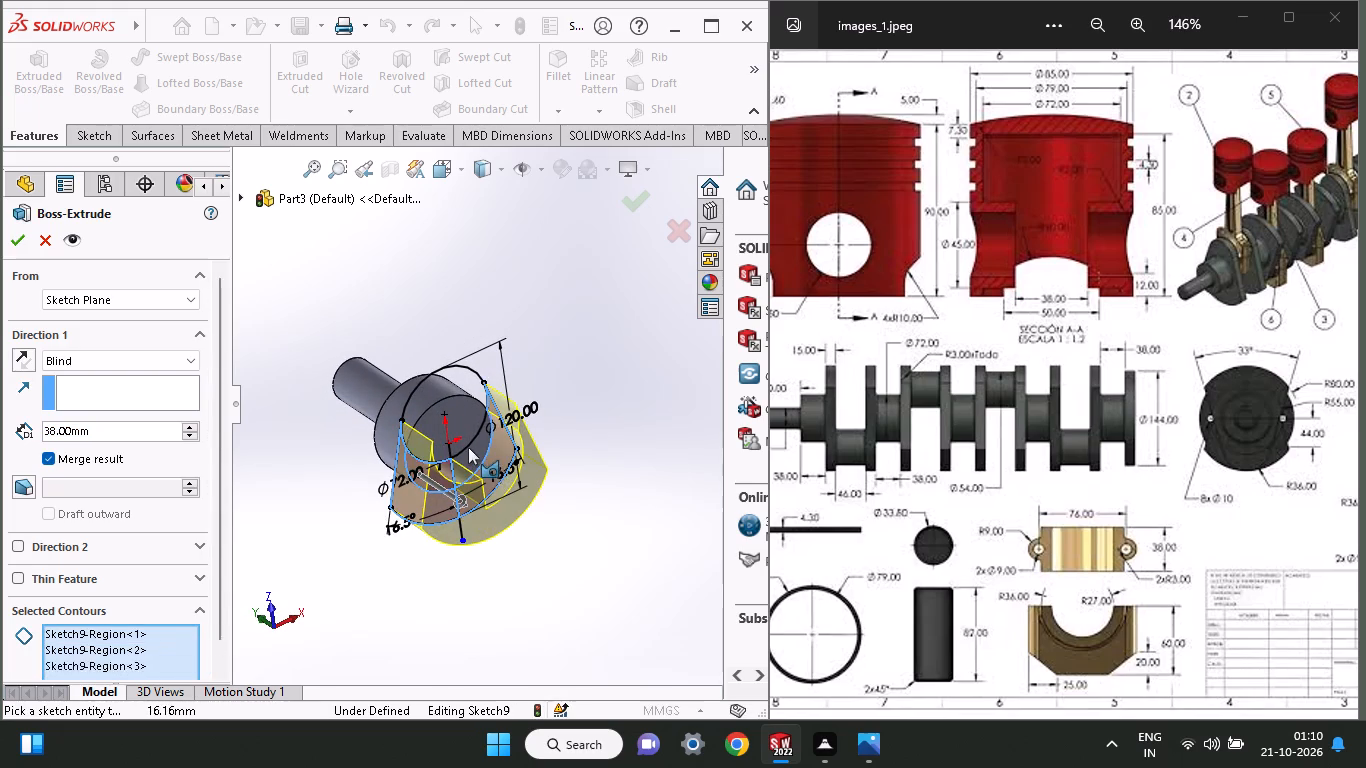
{"action": "left_click", "coordinate": [474, 456]}
{"action": "left_click", "coordinate": [460, 430]}
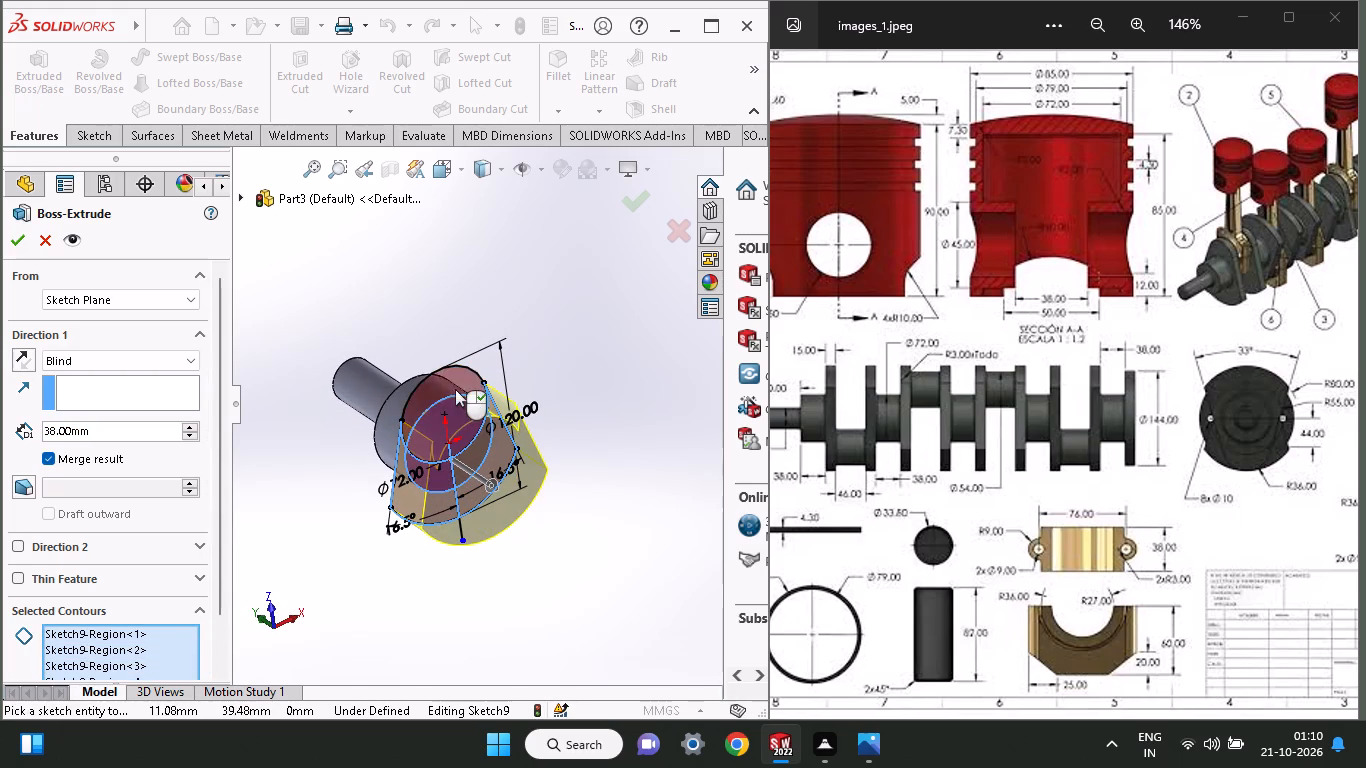
{"action": "left_click", "coordinate": [455, 389]}
{"action": "middle_click_drag", "start_coordinate": [590, 451], "coordinate": [566, 423]}
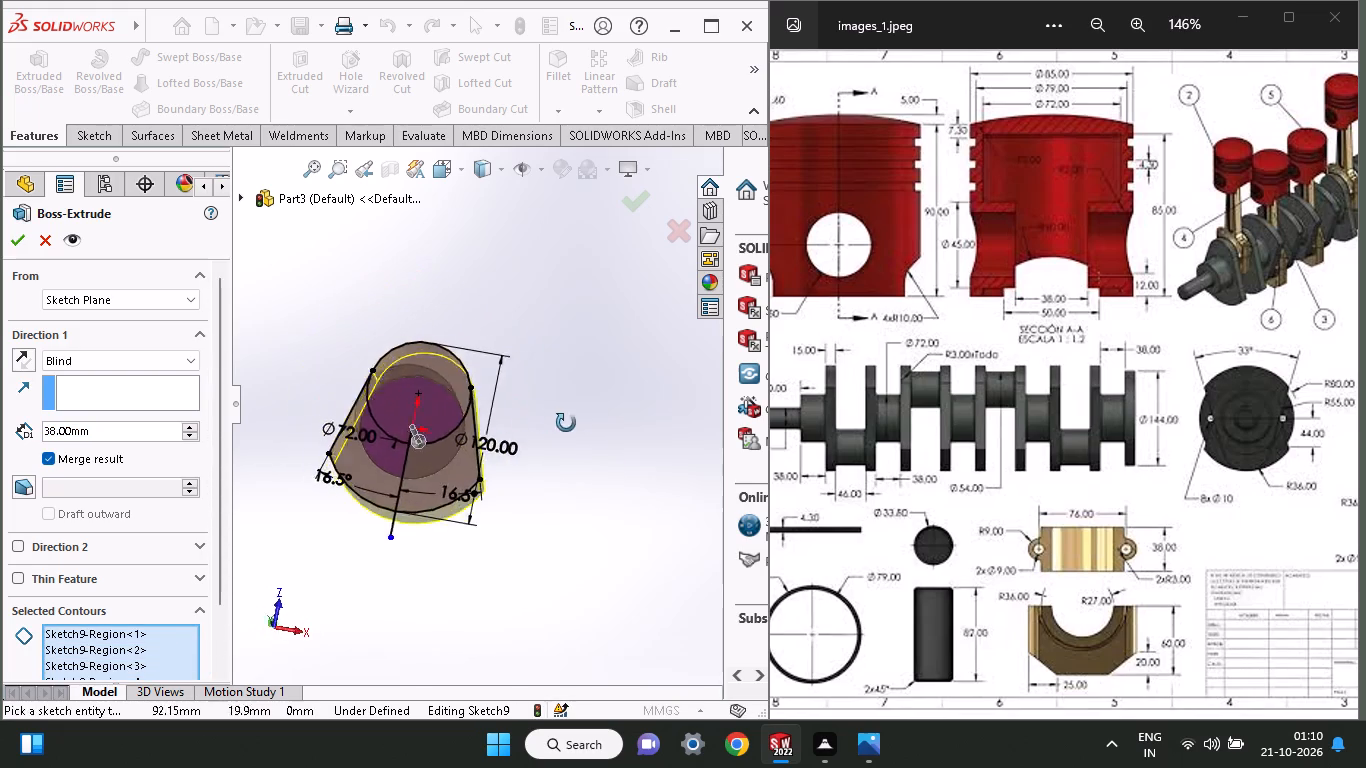
{"action": "middle_click_drag", "start_coordinate": [566, 423], "coordinate": [581, 424]}
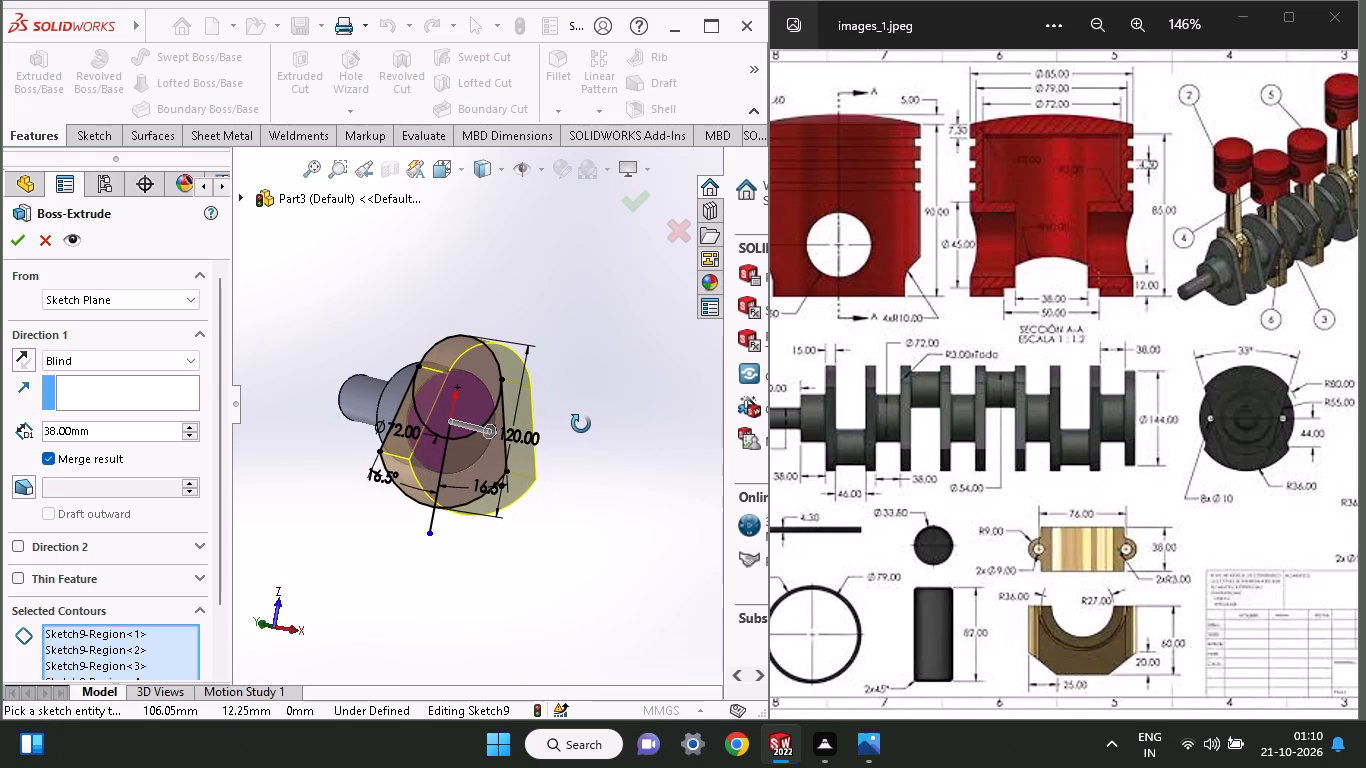
{"action": "middle_click_drag", "start_coordinate": [581, 424], "coordinate": [625, 429]}
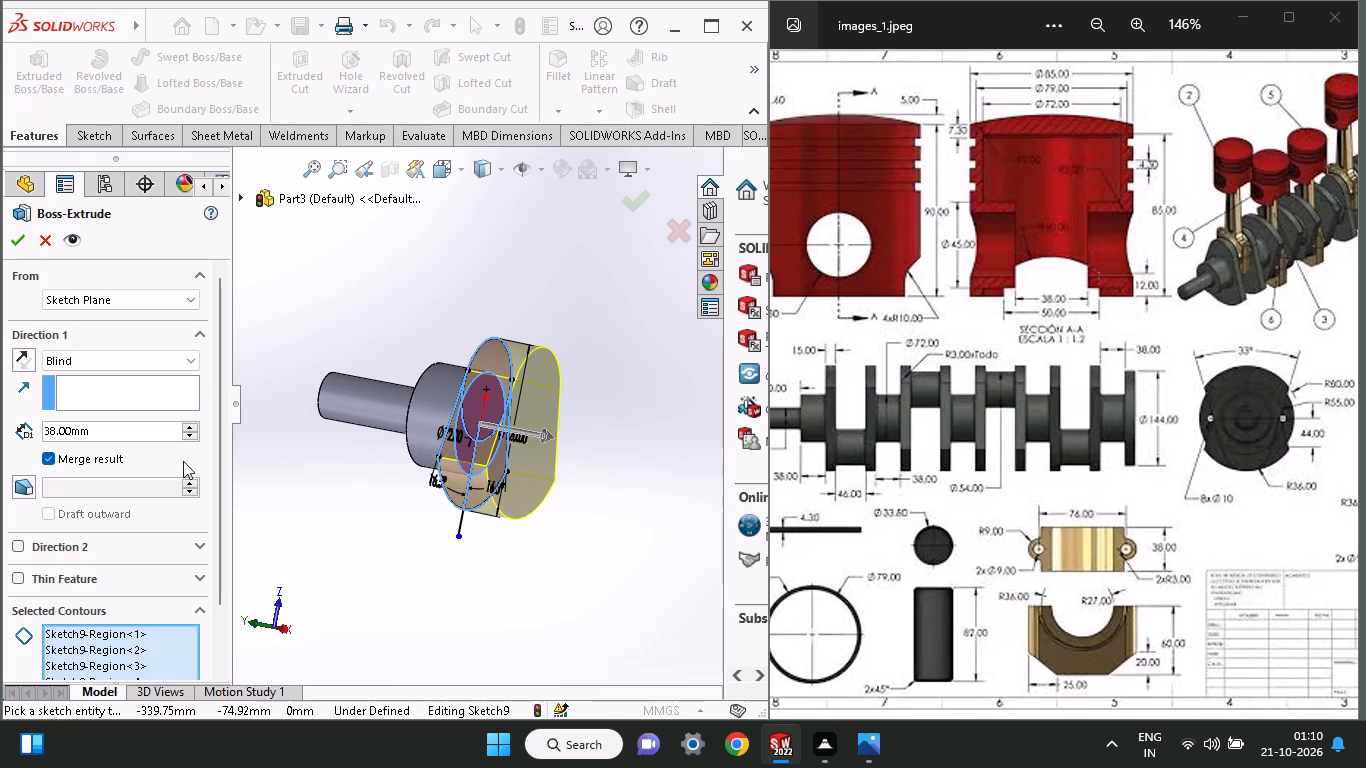
{"action": "left_click_drag", "start_coordinate": [130, 437], "coordinate": [37, 430]}
{"action": "type", "text": "14"}
{"action": "key", "text": "Return"}
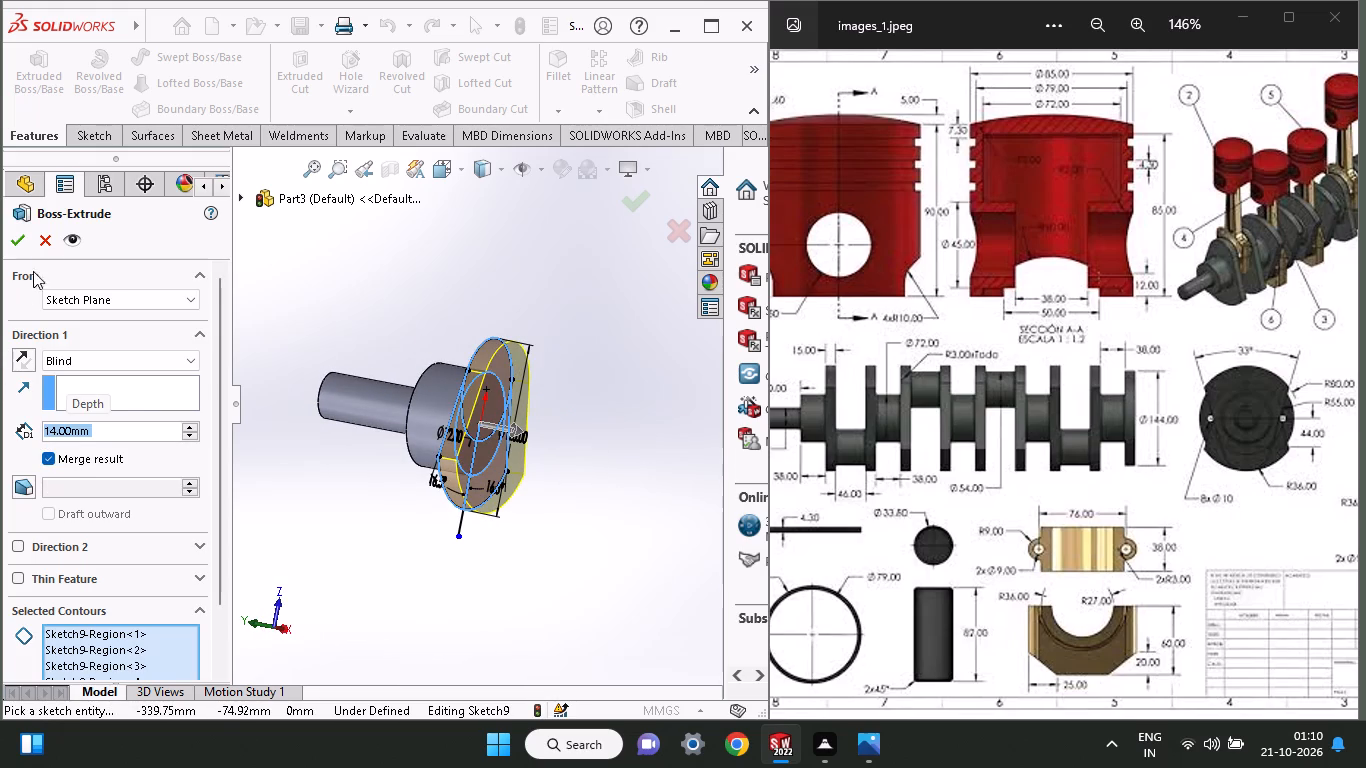
{"action": "left_click", "coordinate": [24, 249]}
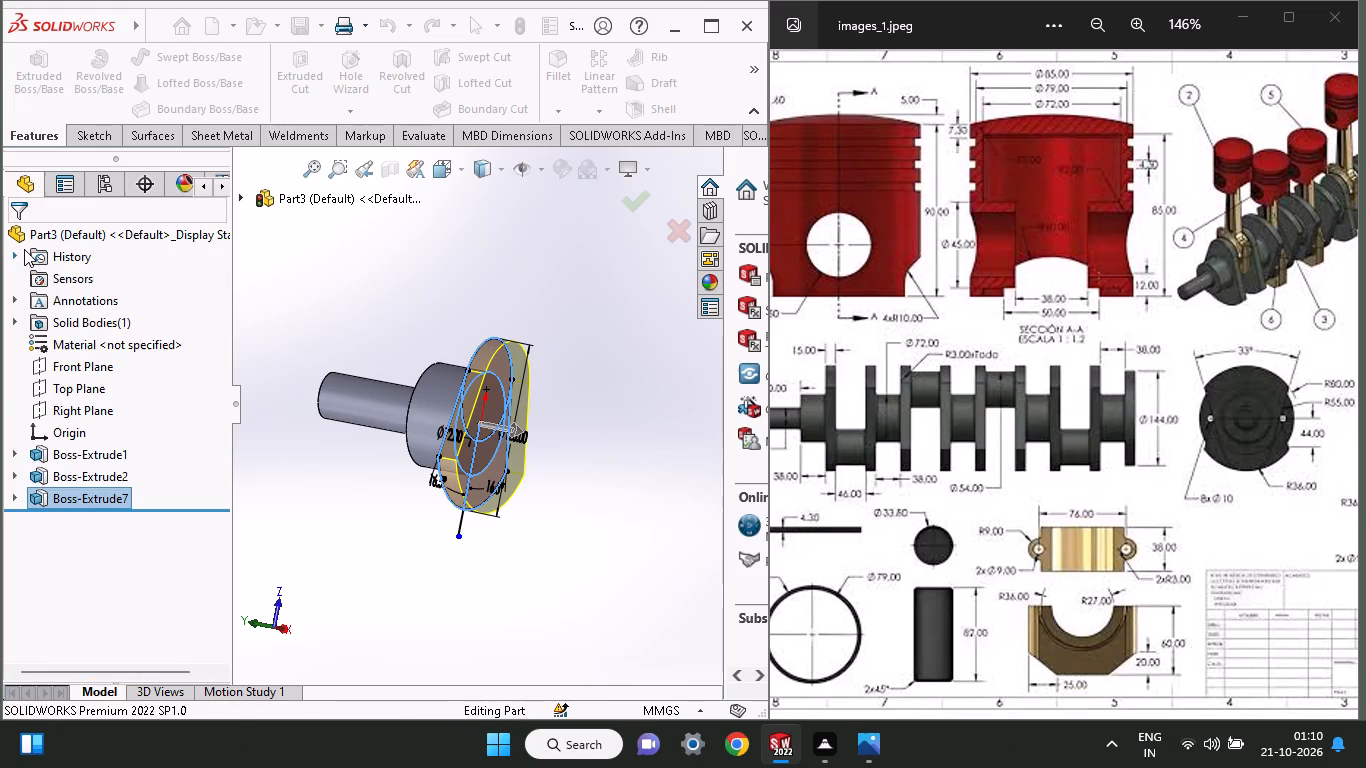
Examine the crankshaft's new web and its outline from both sides of the main journal.
{"action": "middle_click_drag", "start_coordinate": [403, 520], "coordinate": [489, 545]}
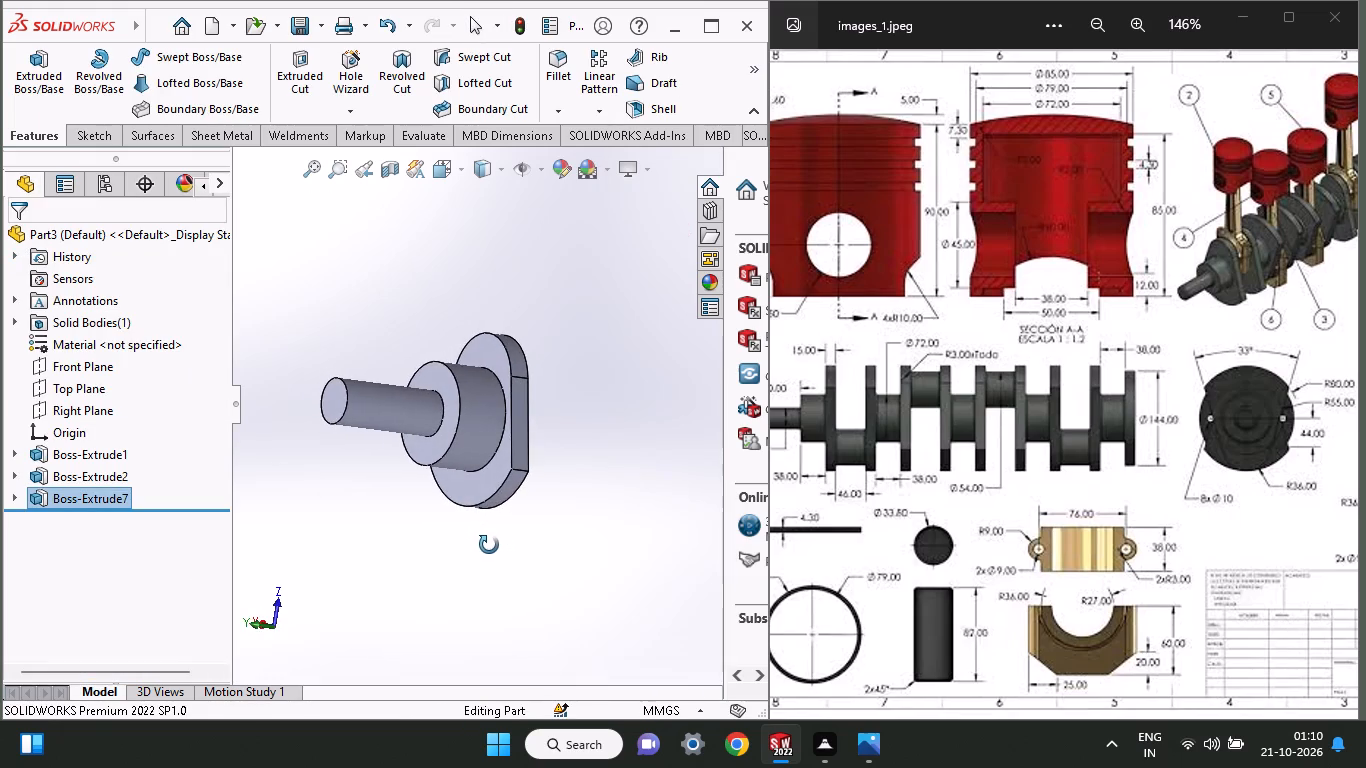
{"action": "middle_click_drag", "start_coordinate": [489, 545], "coordinate": [506, 564]}
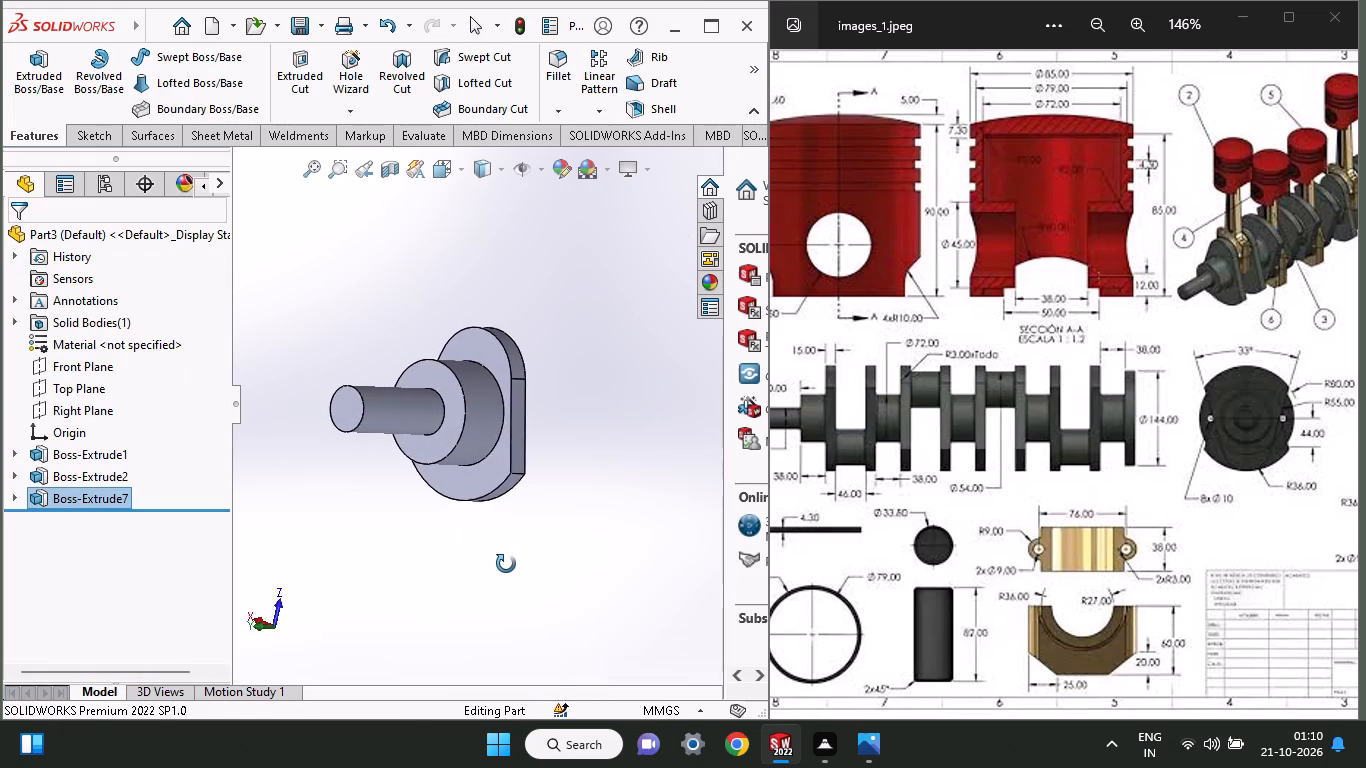
{"action": "middle_click_drag", "start_coordinate": [506, 564], "coordinate": [473, 563]}
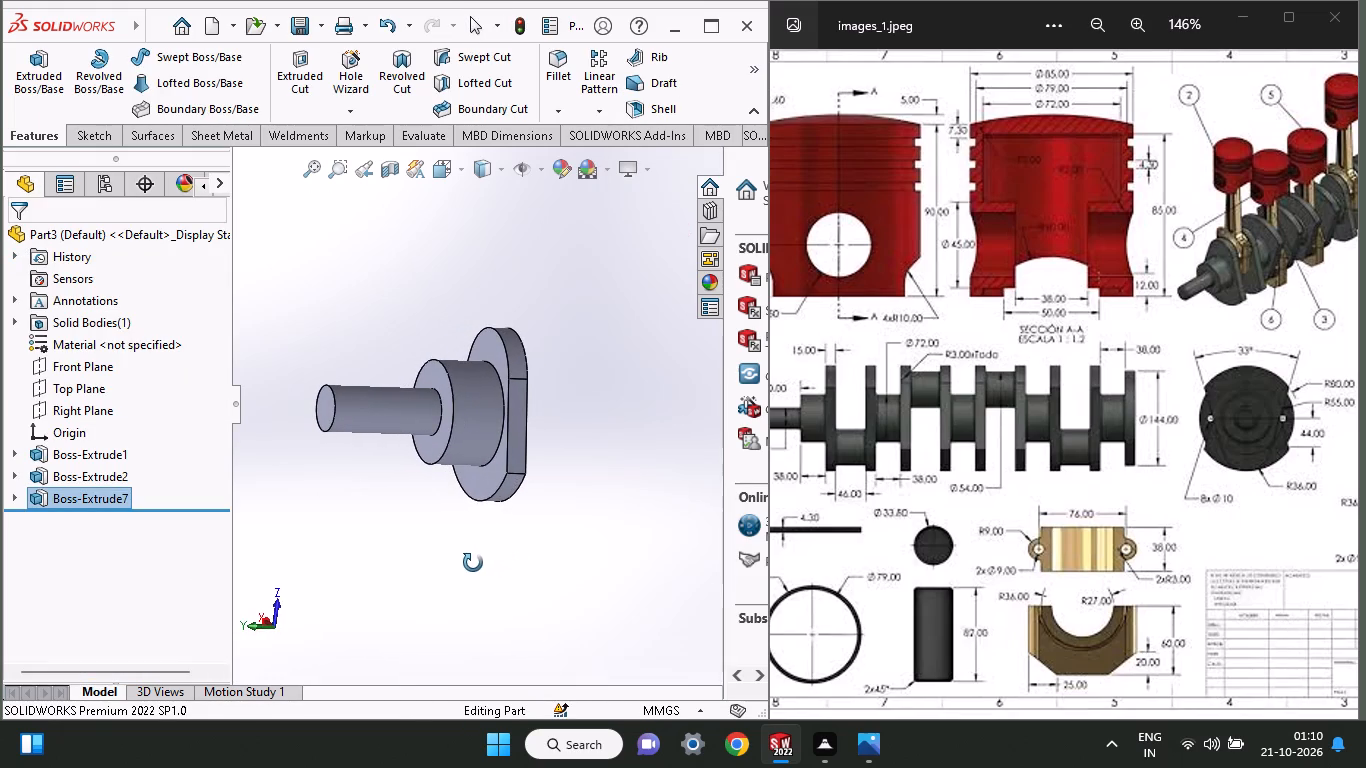
{"action": "middle_click_drag", "start_coordinate": [473, 563], "coordinate": [521, 583]}
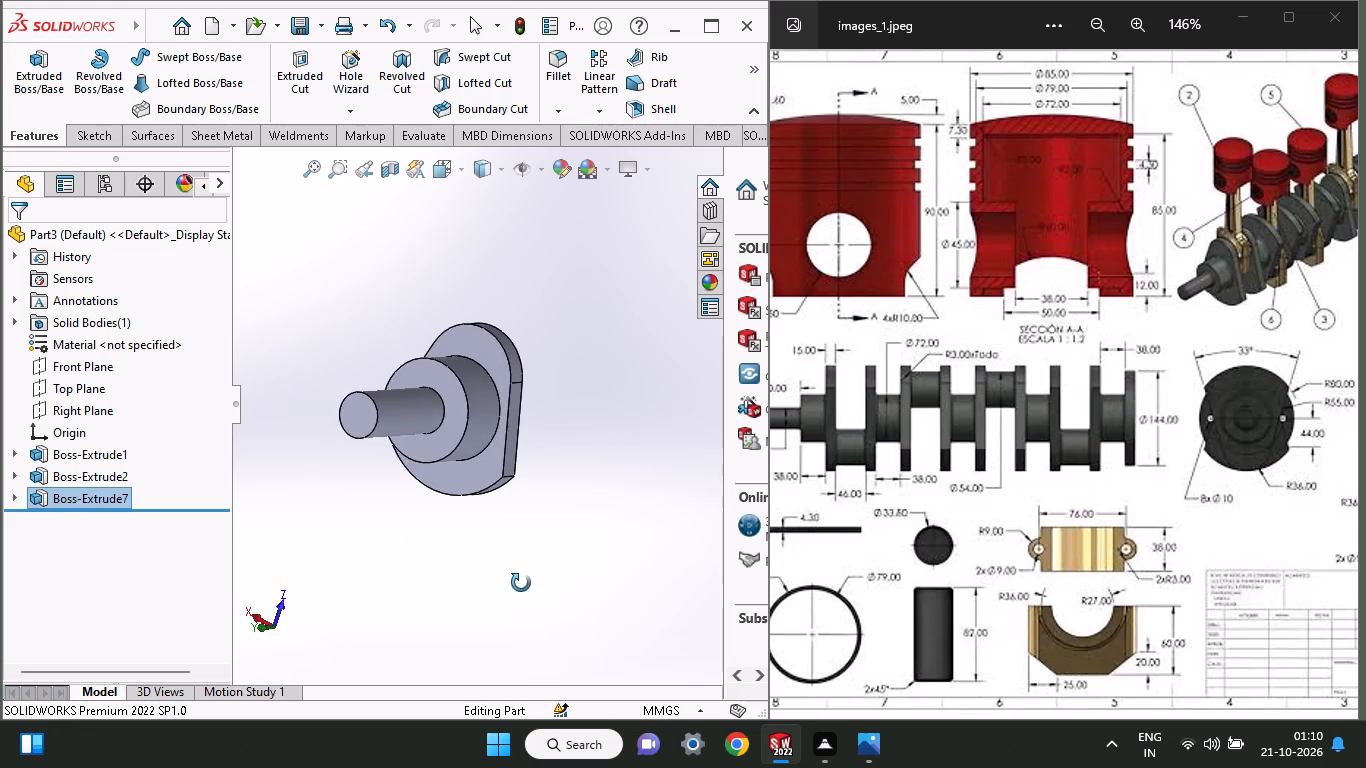
{"action": "middle_click_drag", "start_coordinate": [521, 583], "coordinate": [349, 558]}
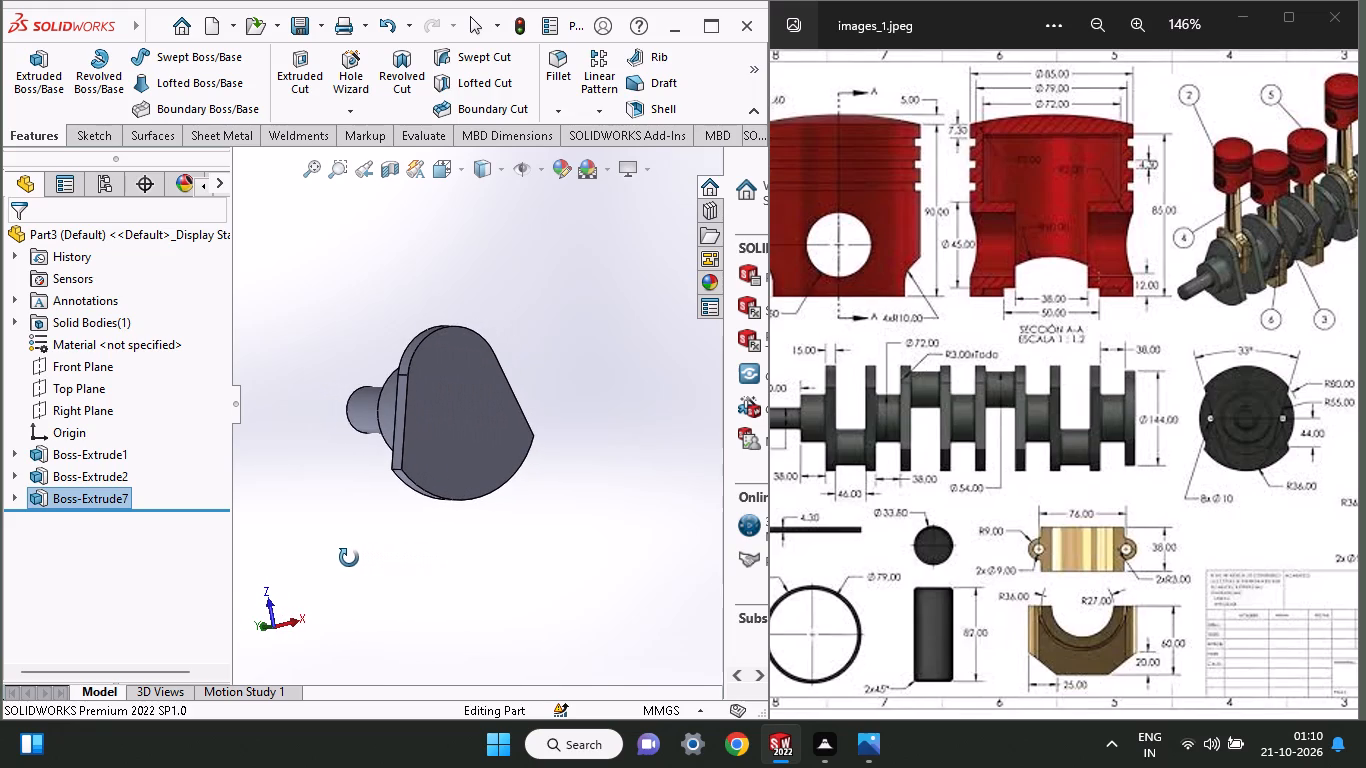
{"action": "middle_click_drag", "start_coordinate": [349, 558], "coordinate": [335, 558]}
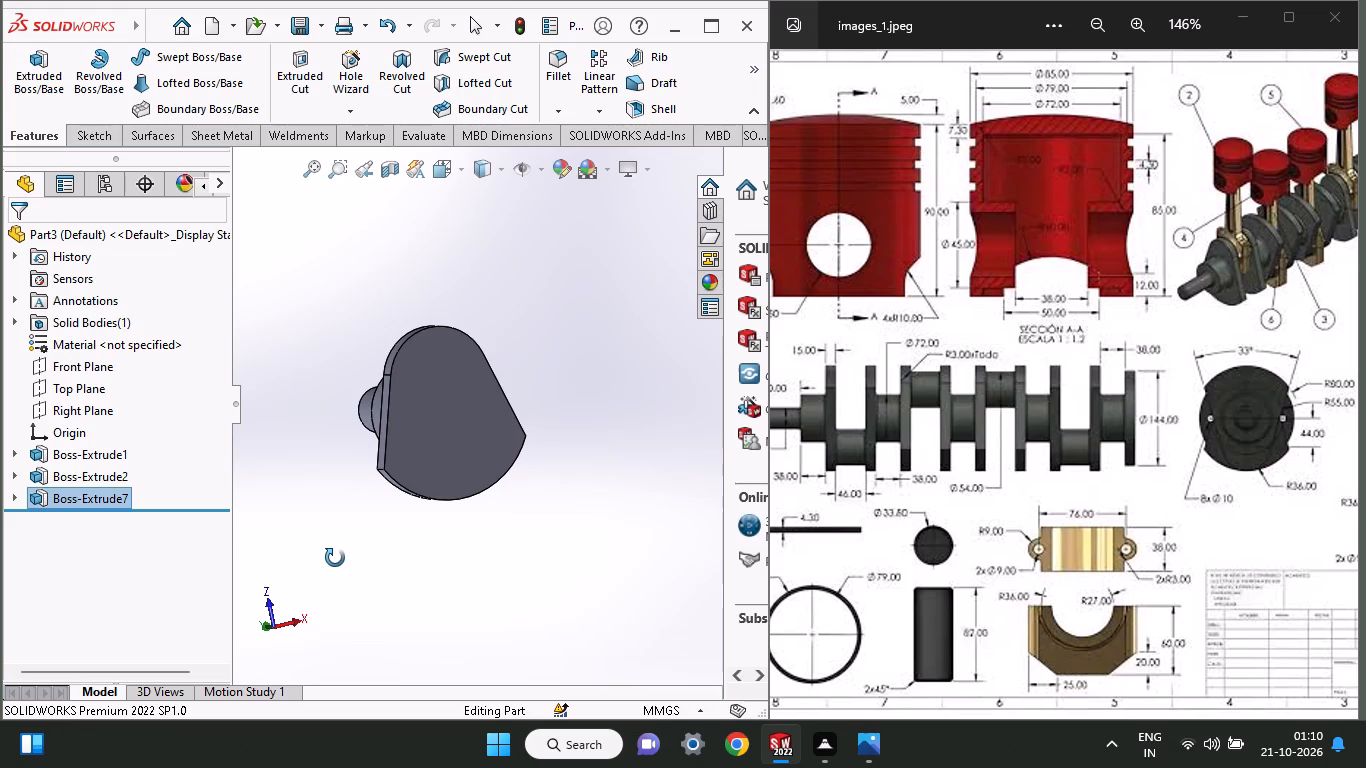
{"action": "middle_click_drag", "start_coordinate": [335, 558], "coordinate": [295, 562]}
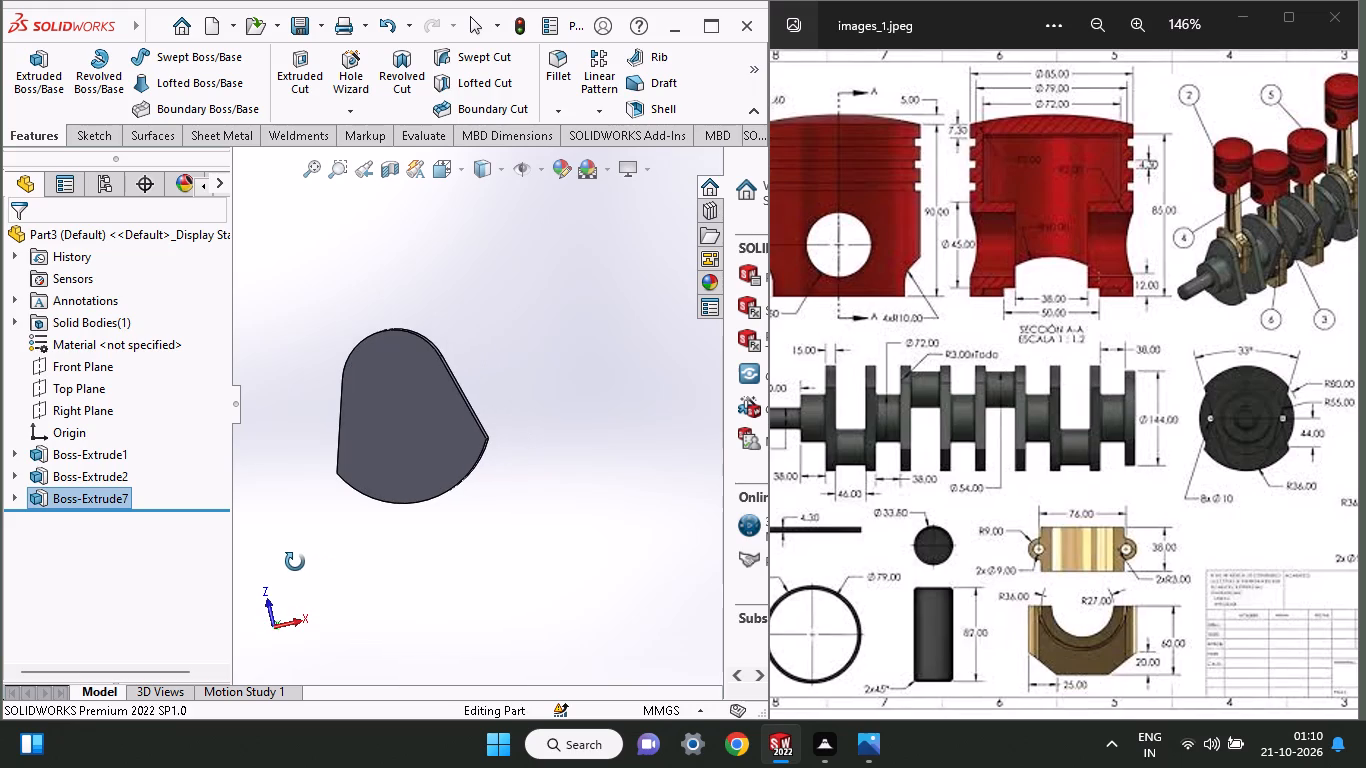
{"action": "middle_click_drag", "start_coordinate": [295, 562], "coordinate": [484, 630]}
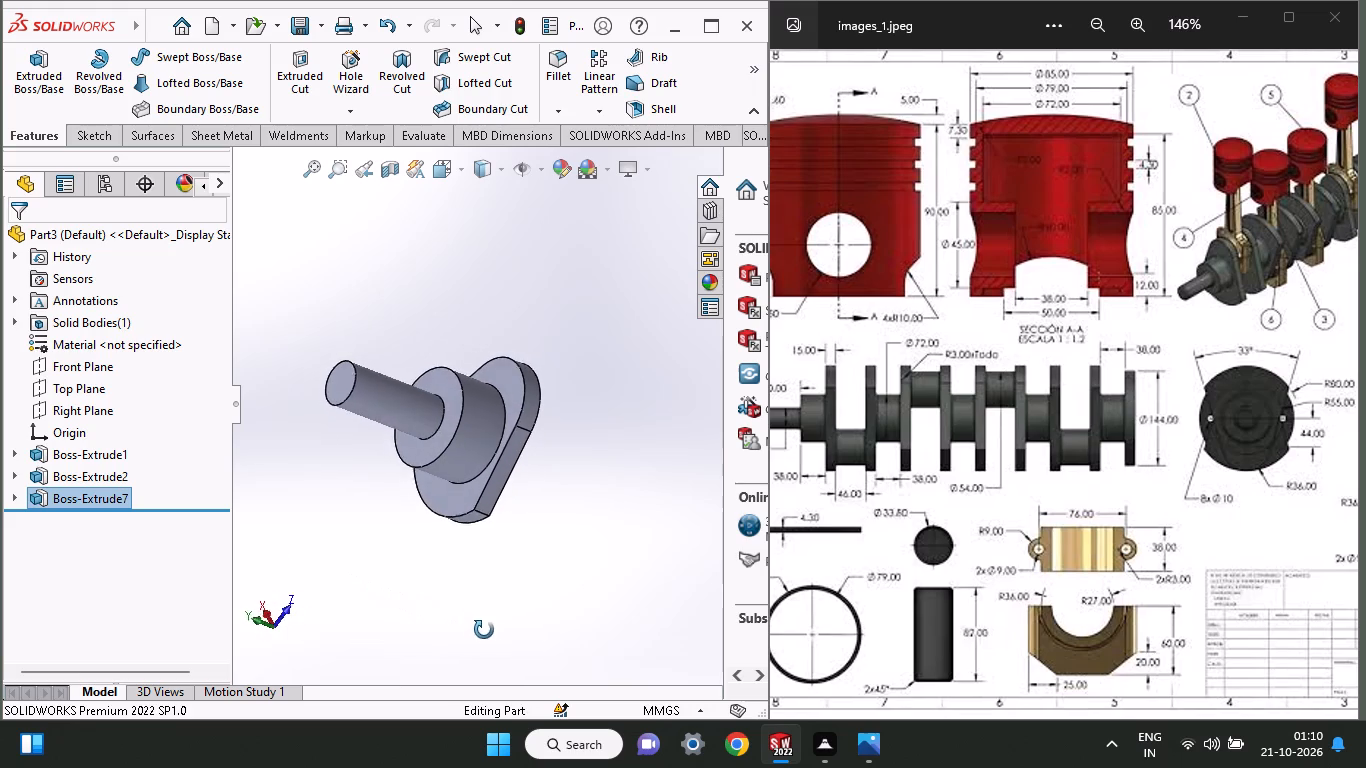
{"action": "middle_click_drag", "start_coordinate": [484, 630], "coordinate": [551, 630]}
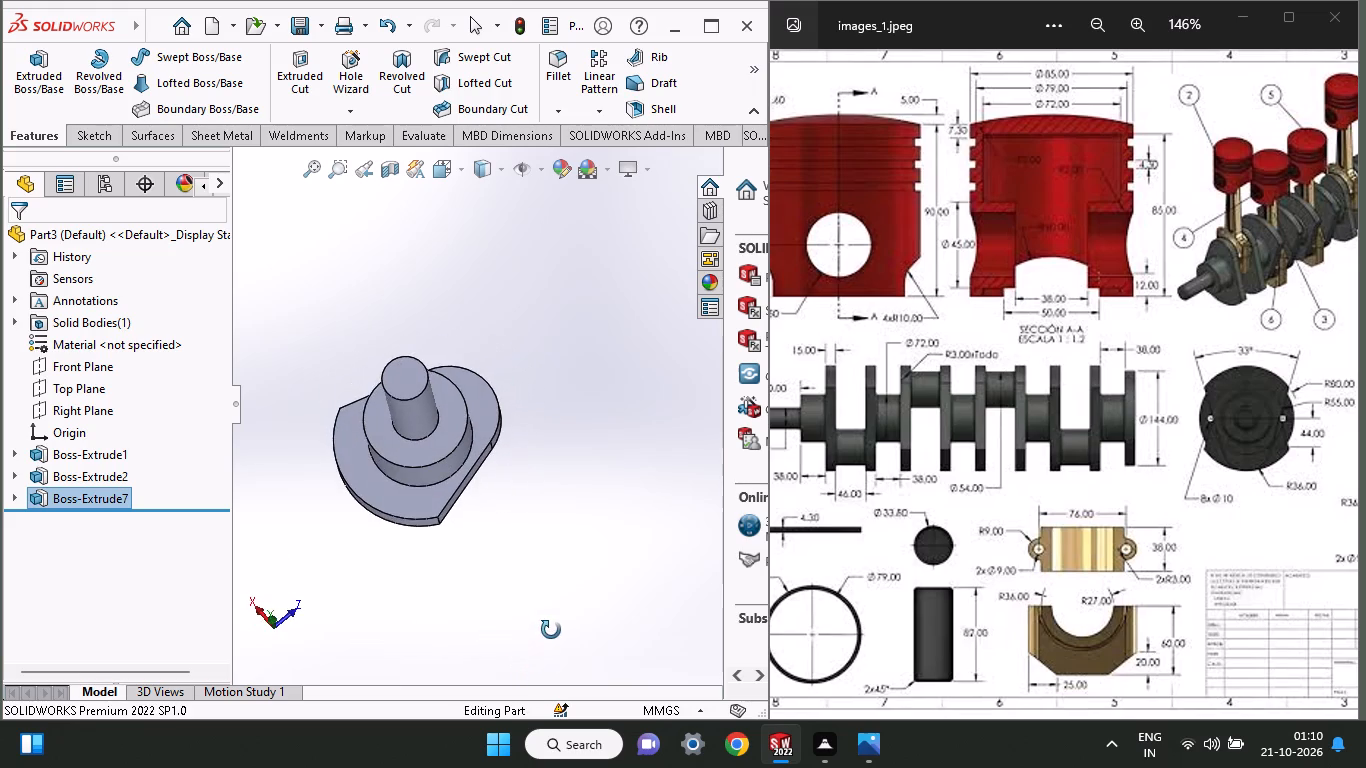
{"action": "middle_click_drag", "start_coordinate": [551, 630], "coordinate": [634, 469]}
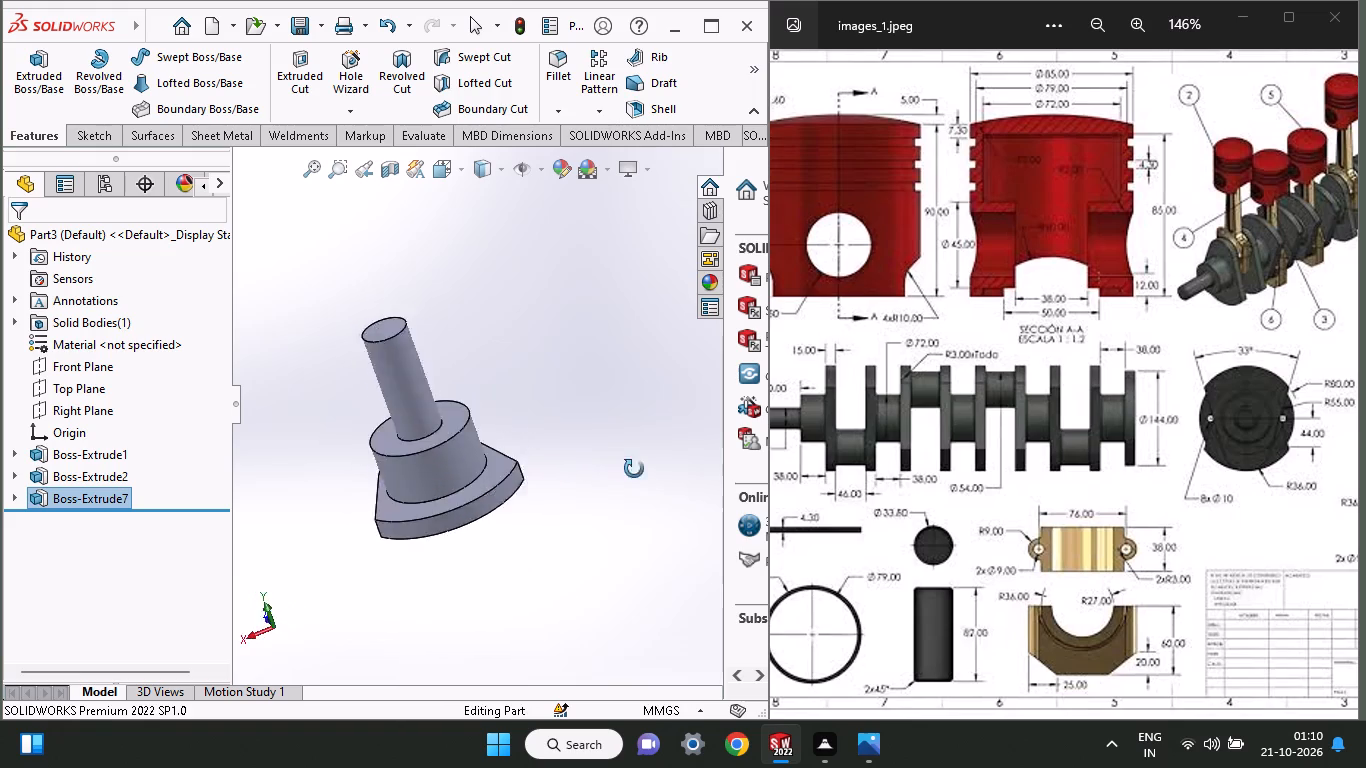
{"action": "middle_click_drag", "start_coordinate": [634, 469], "coordinate": [547, 722]}
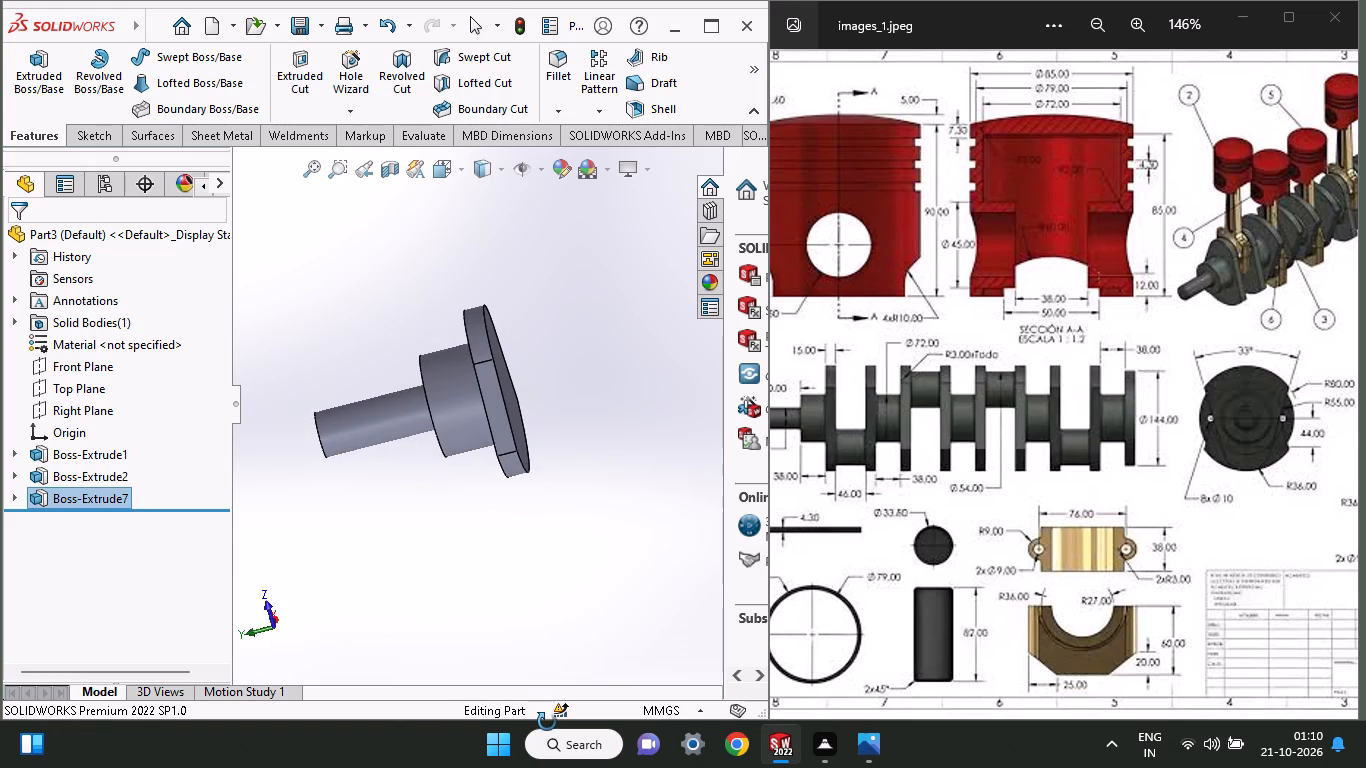
{"action": "middle_click_drag", "start_coordinate": [547, 722], "coordinate": [610, 686]}
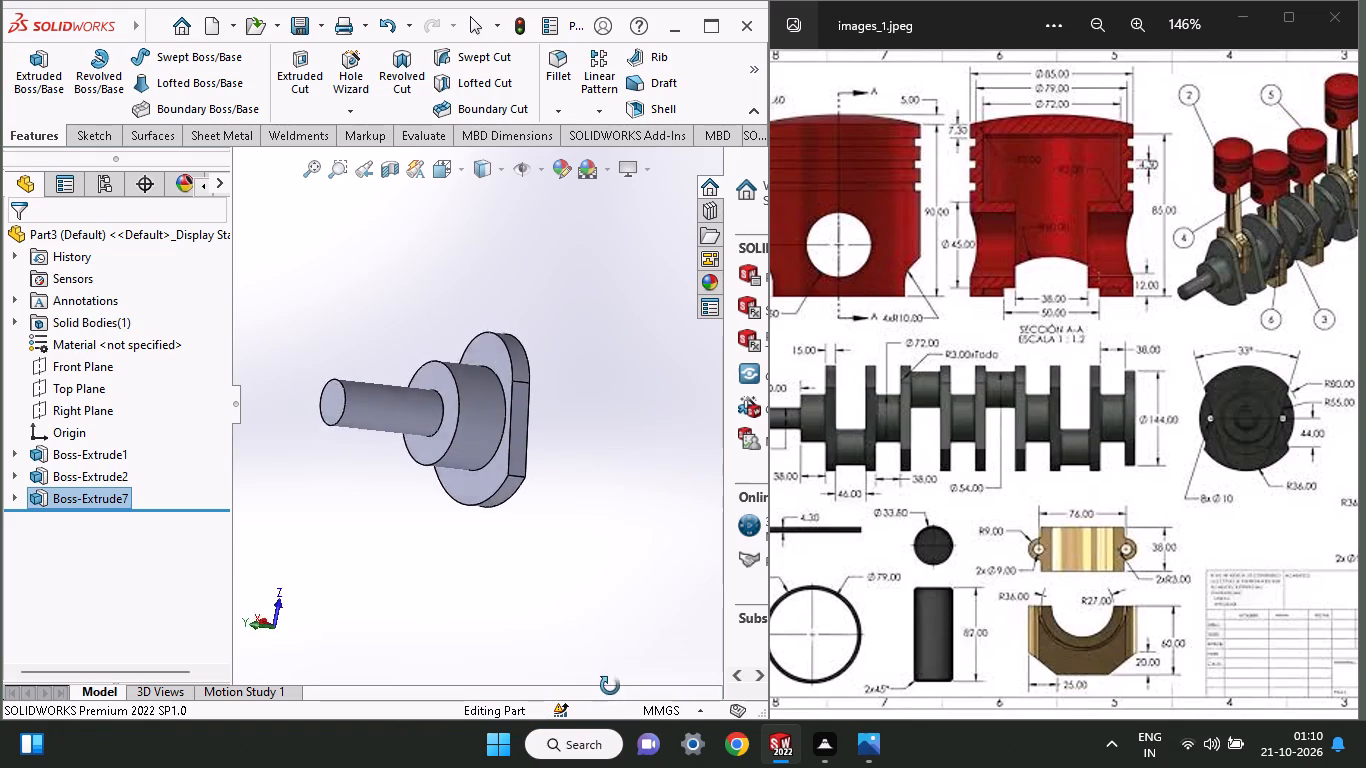
{"action": "middle_click_drag", "start_coordinate": [610, 686], "coordinate": [501, 604]}
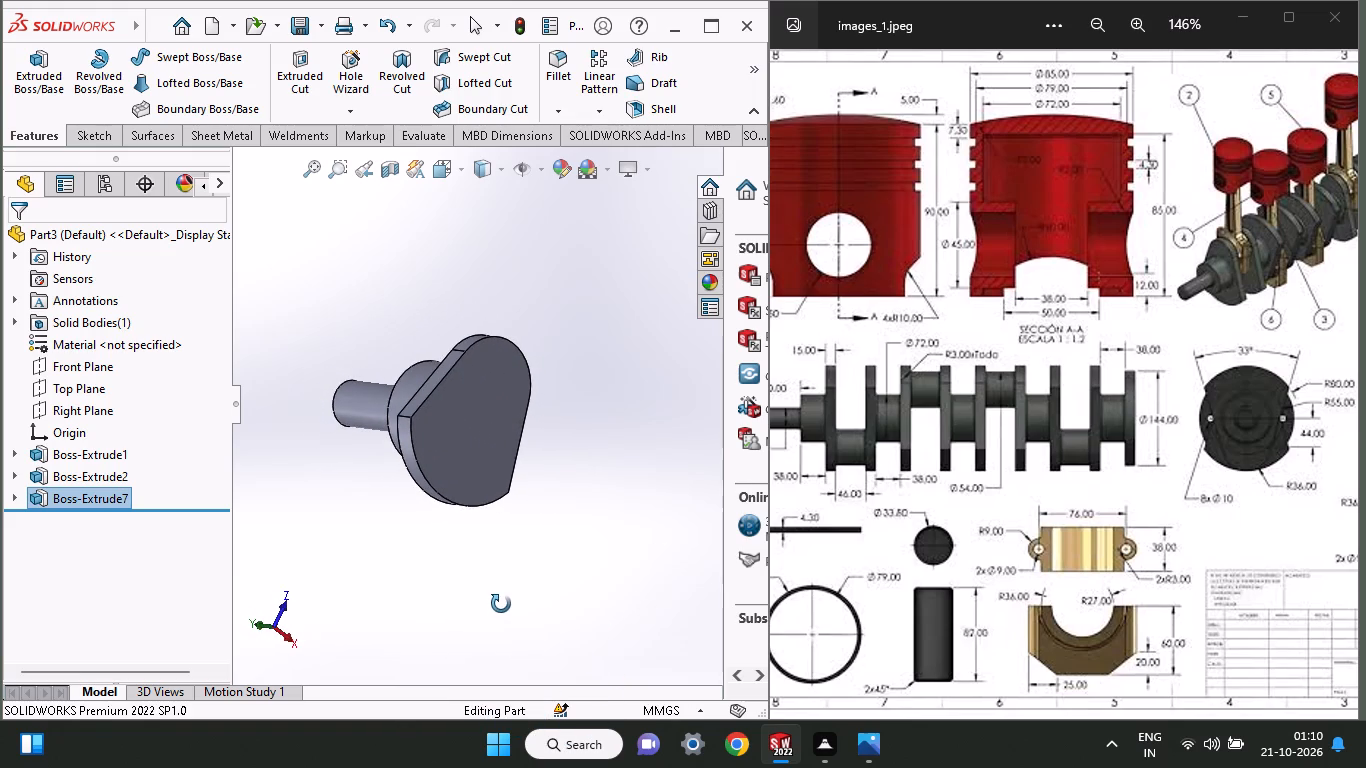
Delete the 14 mm web extrusion from the main journal's end together with its profile sketch.
{"action": "middle_click_drag", "start_coordinate": [501, 604], "coordinate": [531, 589]}
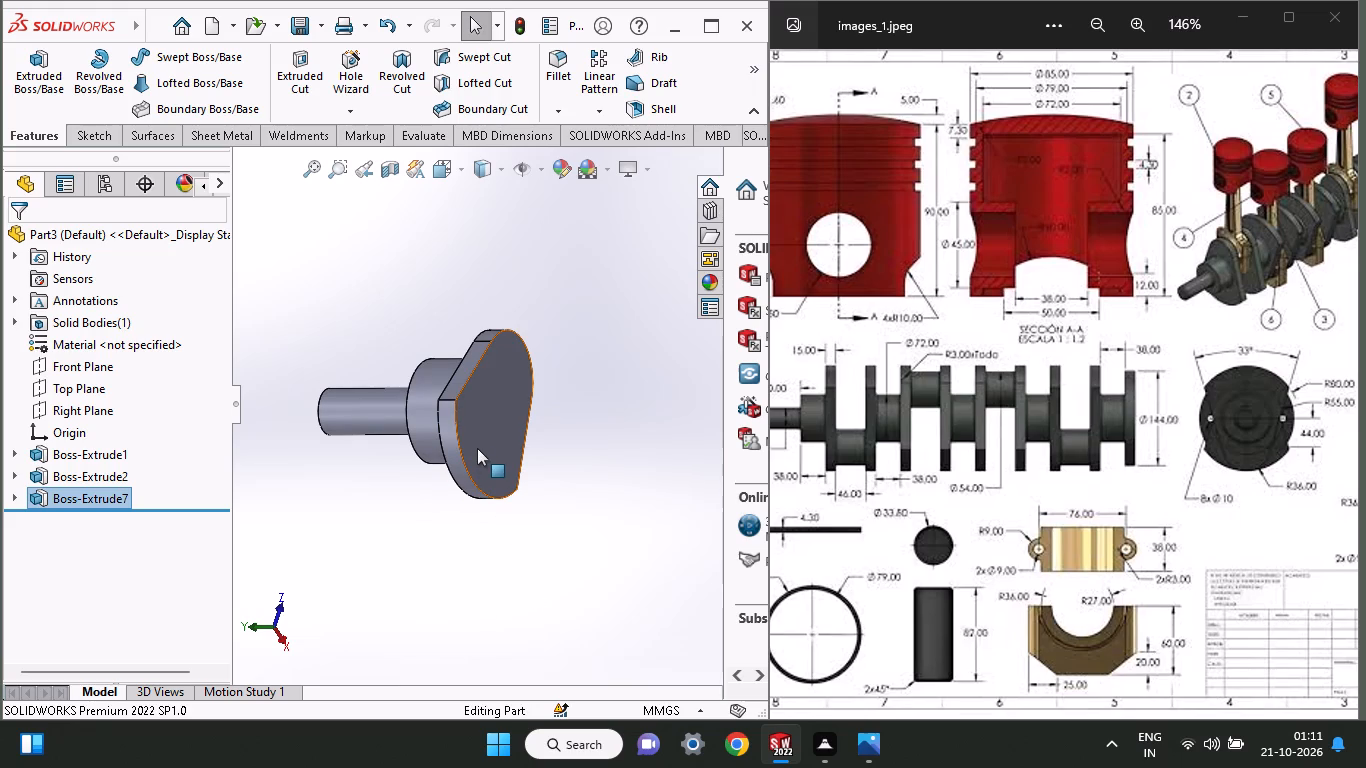
{"action": "left_click", "coordinate": [477, 448]}
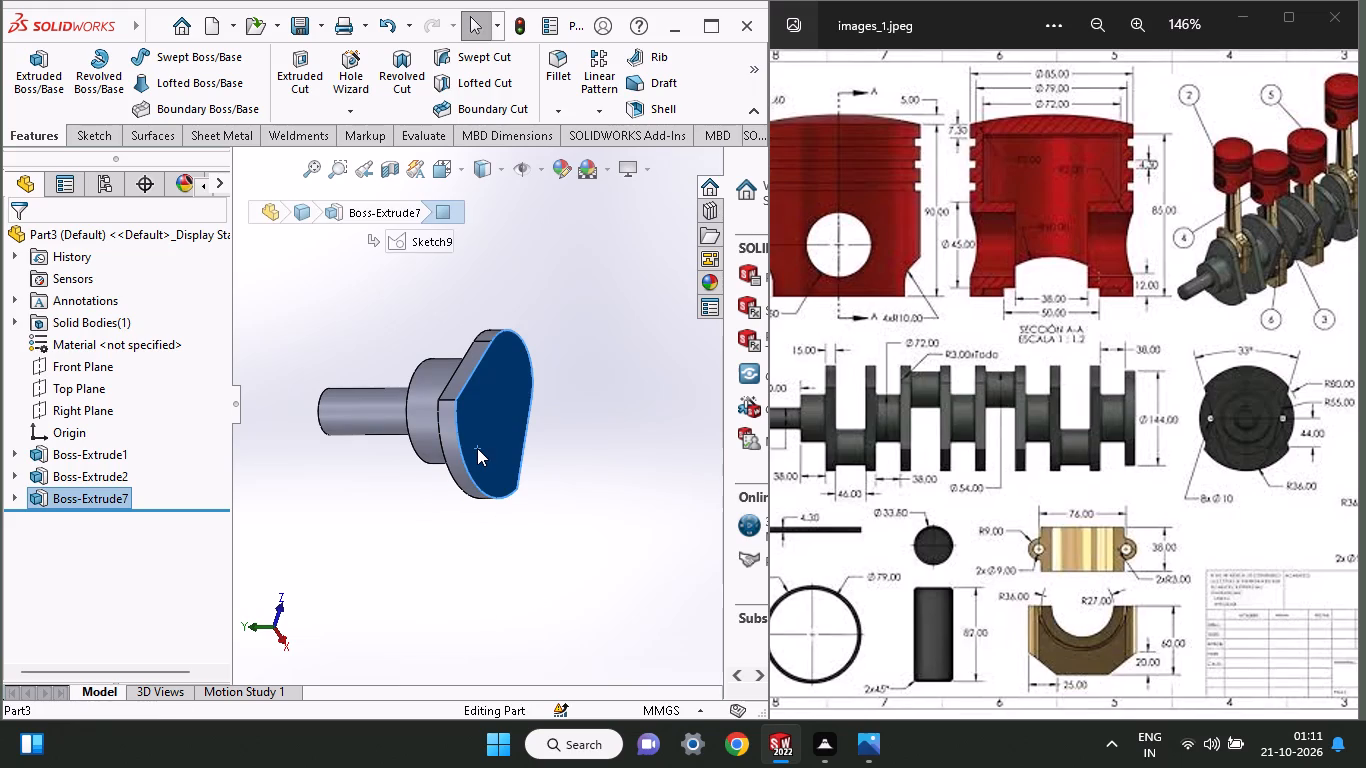
{"action": "right_click", "coordinate": [477, 448]}
{"action": "left_click", "coordinate": [532, 584]}
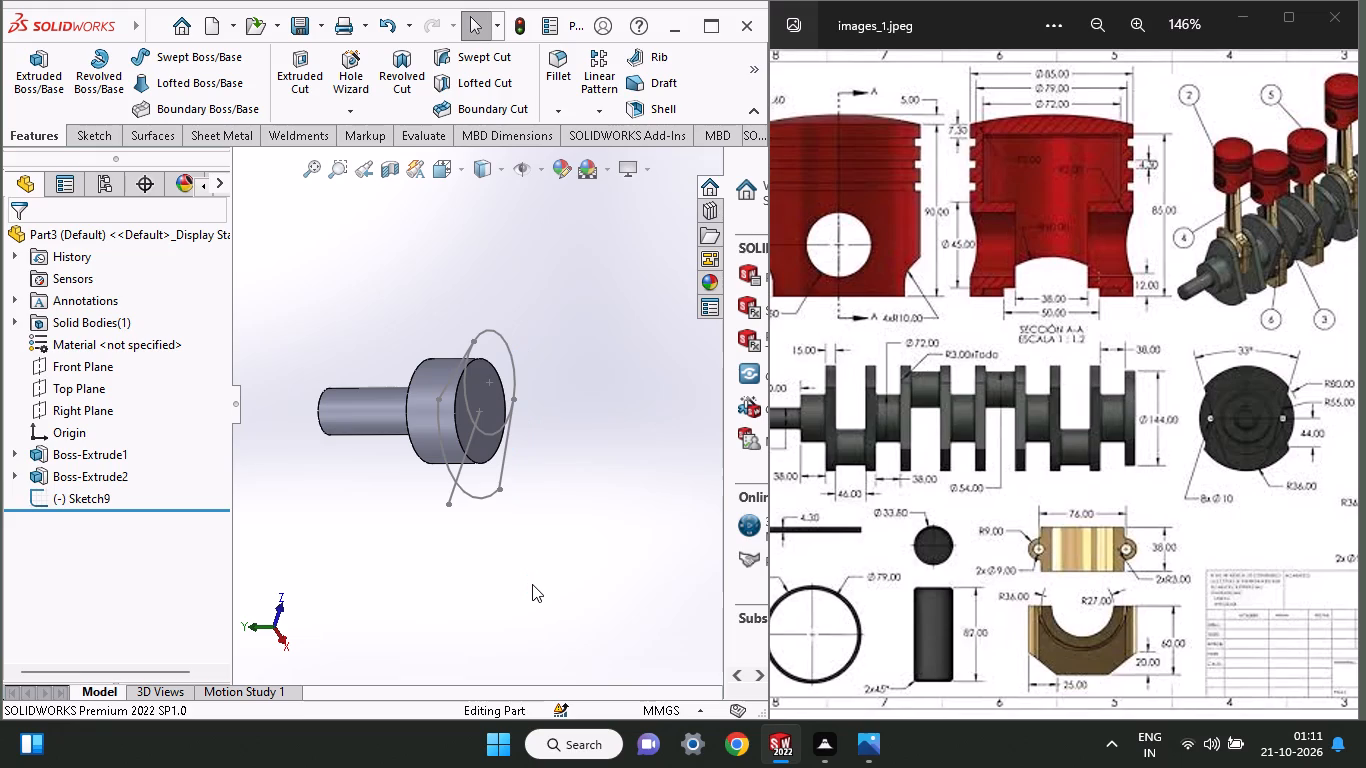
{"action": "right_click", "coordinate": [491, 493]}
{"action": "left_click", "coordinate": [525, 675]}
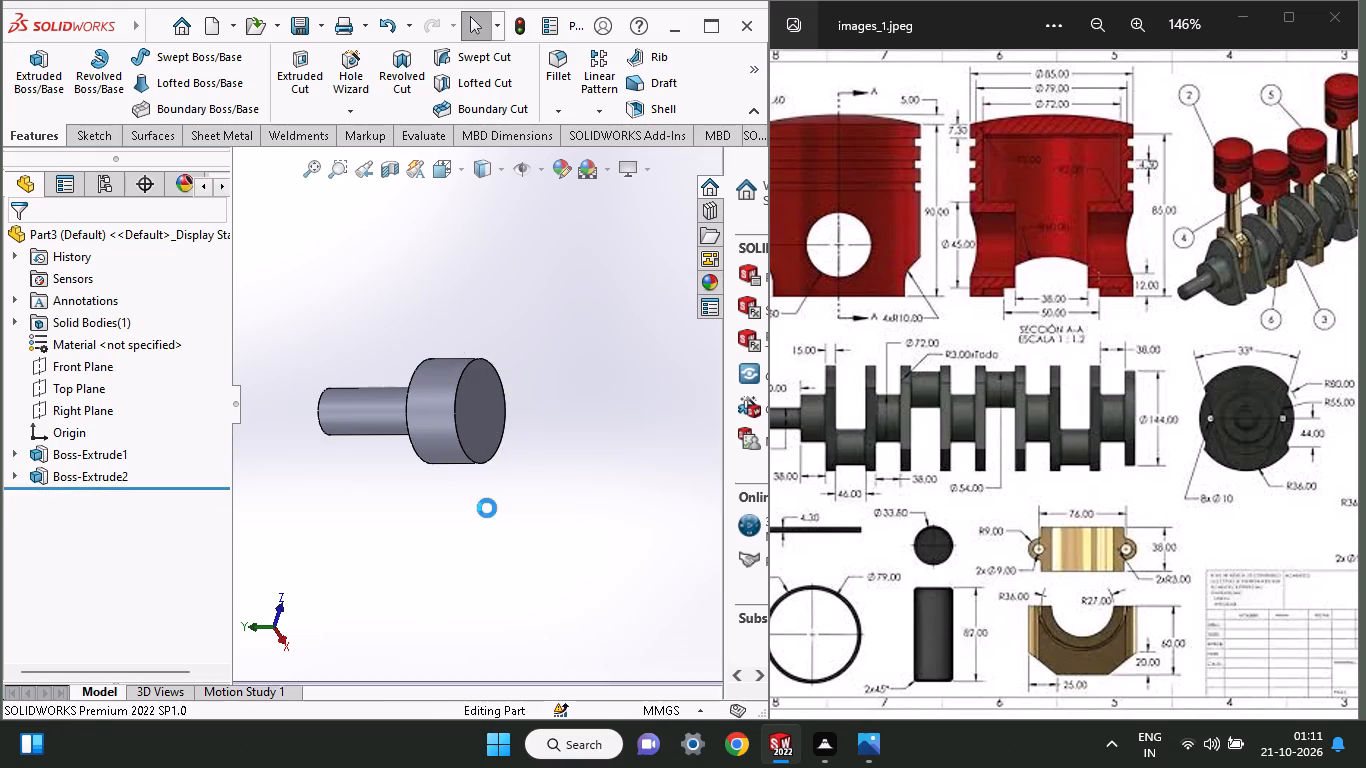
Open a new sketch on the main journal's exposed end face.
{"action": "left_click", "coordinate": [487, 439]}
{"action": "left_click", "coordinate": [577, 388]}
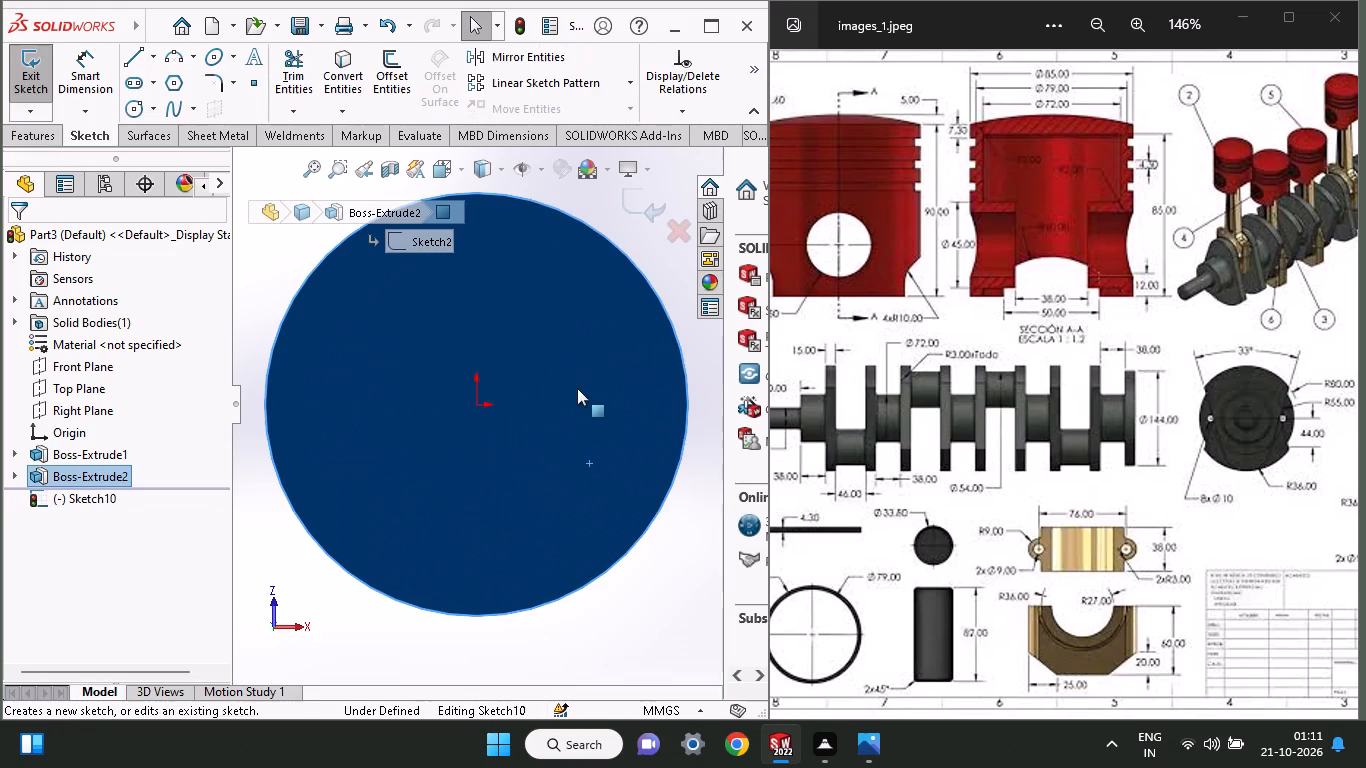
{"action": "scroll", "coordinate": [577, 388], "scroll_direction": "up", "scroll_amount": 2, "text": "ctrl"}
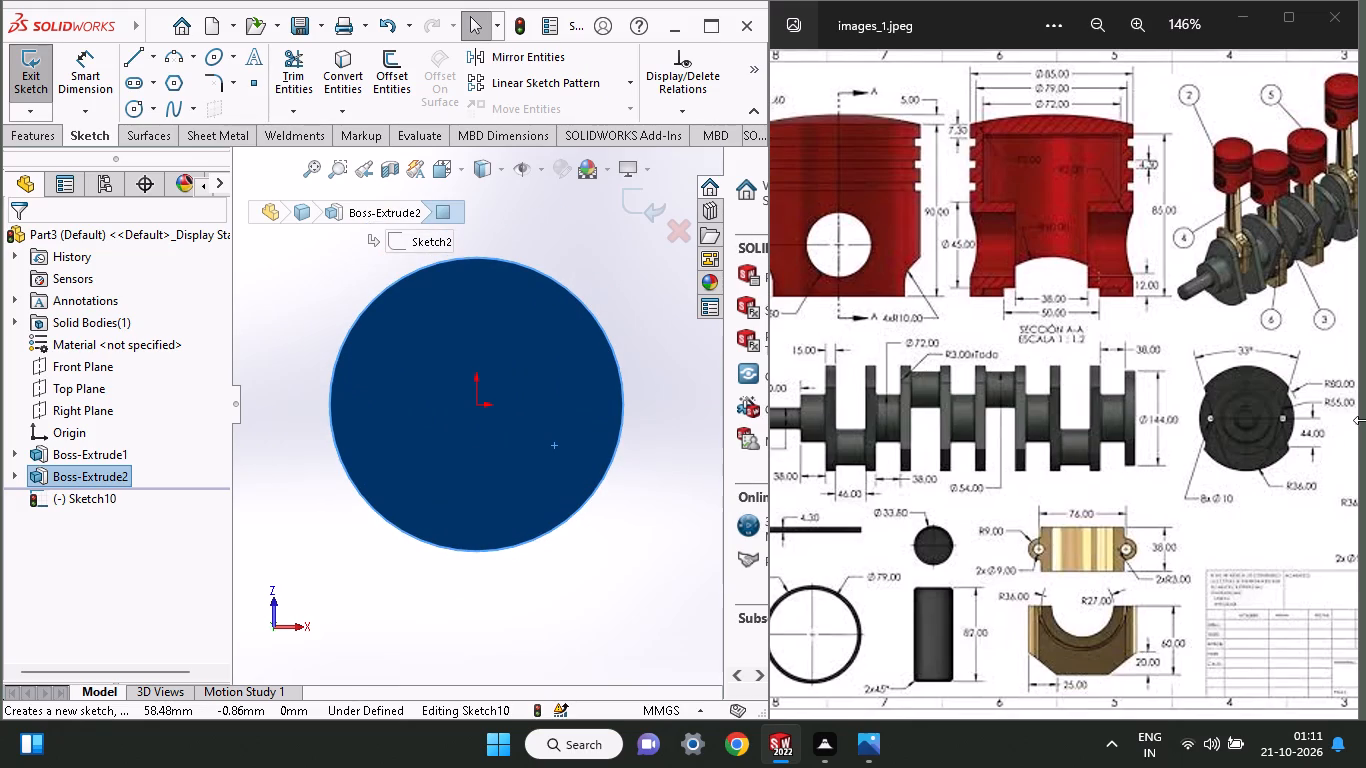
Enlarge the four-cylinder engine drawing and examine the crankshaft's end view for the web's radii and angle.
{"action": "scroll", "coordinate": [1346, 407], "scroll_direction": "down", "scroll_amount": 6, "text": "ctrl"}
{"action": "left_click", "coordinate": [1308, 418]}
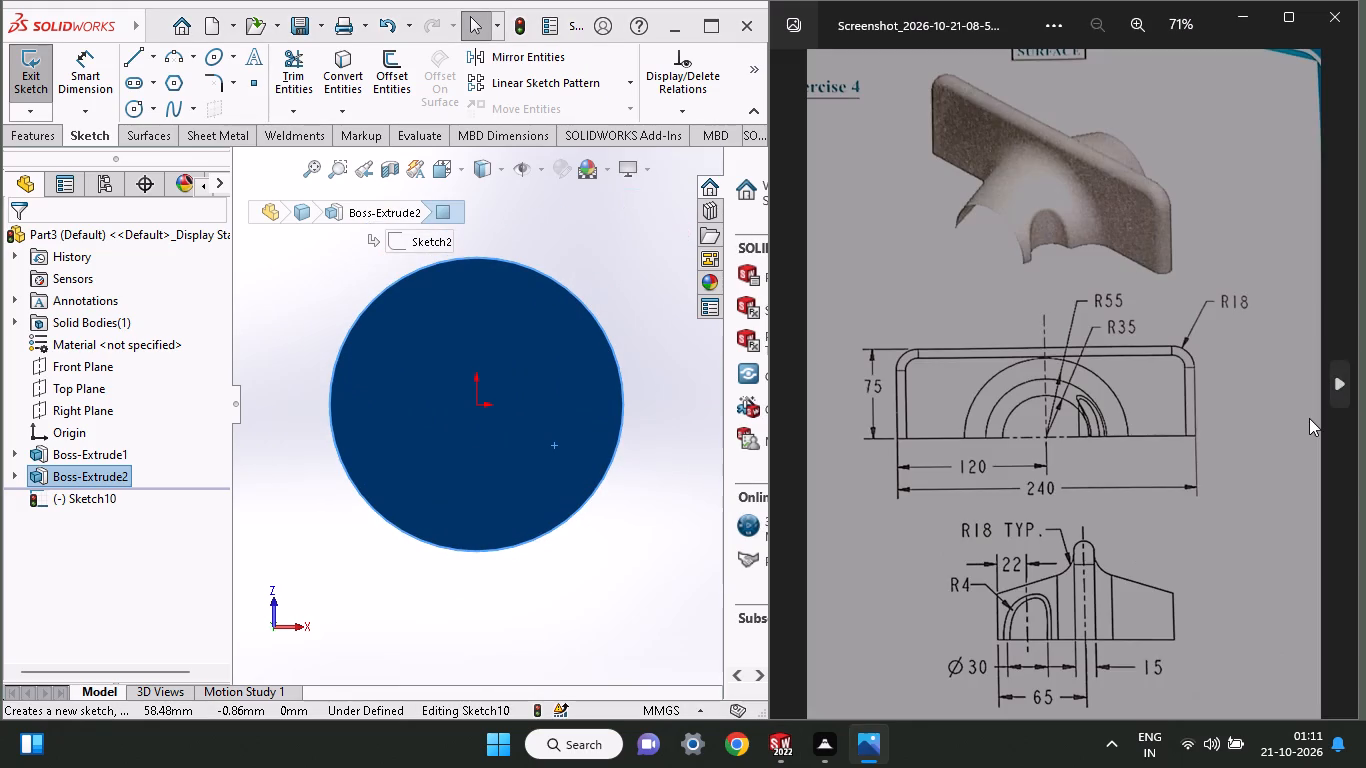
{"action": "left_click", "coordinate": [790, 393]}
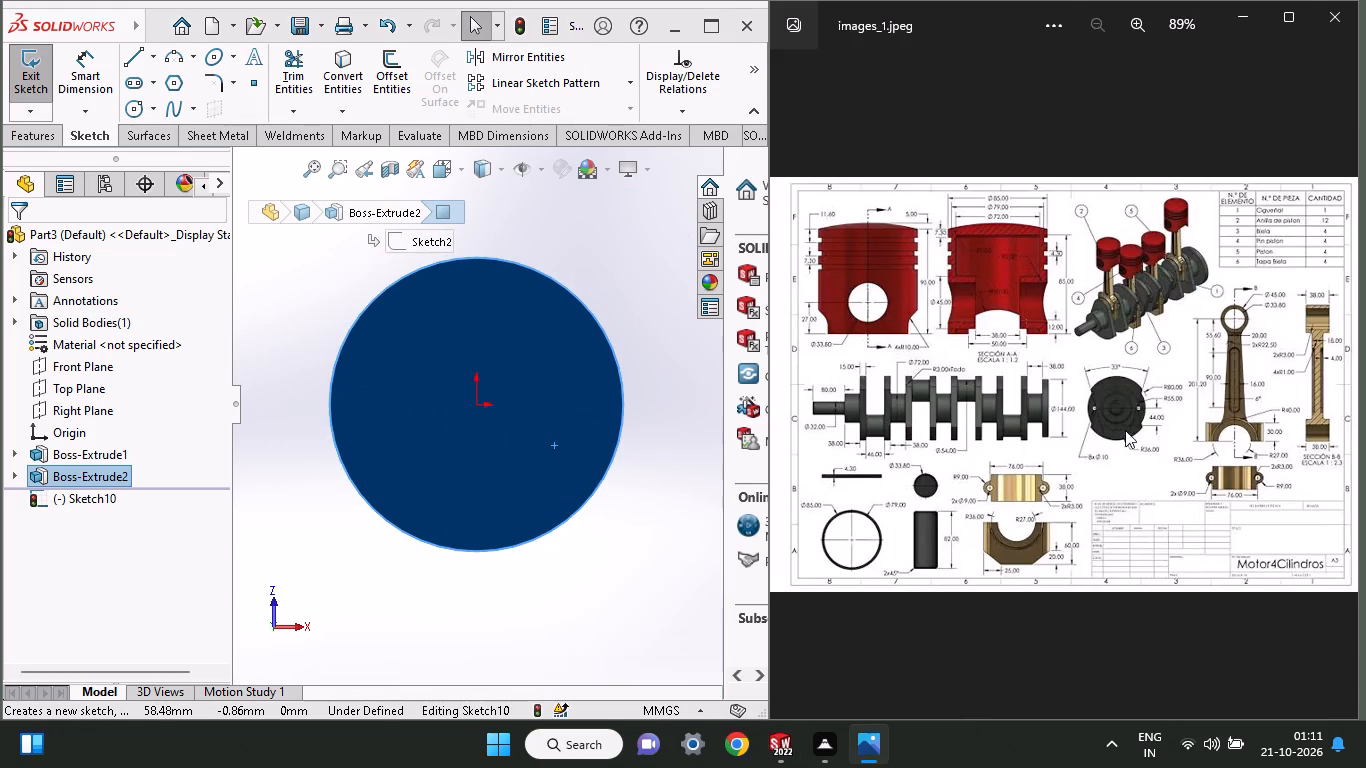
{"action": "scroll", "coordinate": [1216, 425], "scroll_direction": "down", "scroll_amount": 9, "text": "ctrl"}
{"action": "left_click_drag", "start_coordinate": [1173, 404], "coordinate": [1173, 411]}
{"action": "left_click_drag", "start_coordinate": [1173, 411], "coordinate": [1174, 440]}
{"action": "scroll", "coordinate": [1163, 420], "scroll_direction": "down", "scroll_amount": 8, "text": "ctrl"}
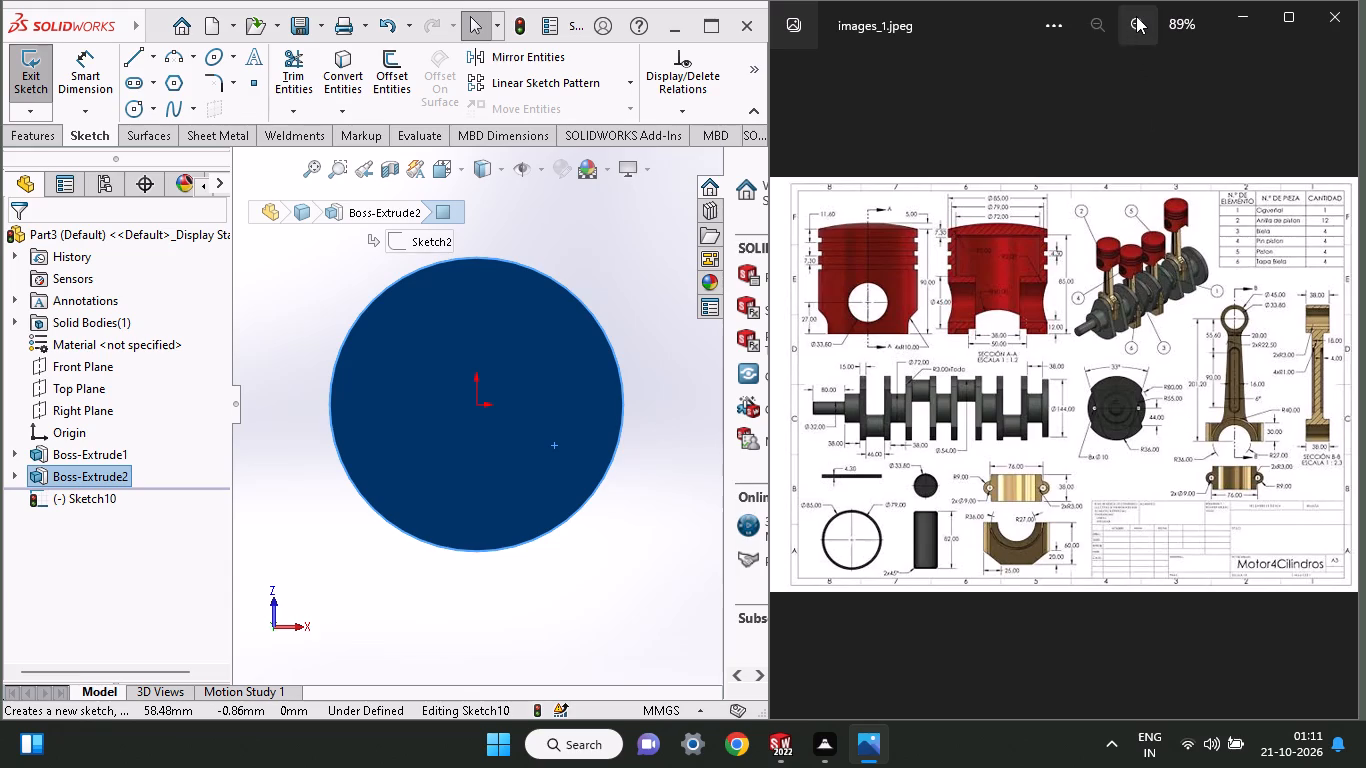
{"action": "left_click", "coordinate": [1136, 16]}
{"action": "left_click", "coordinate": [1136, 16]}
{"action": "left_click", "coordinate": [1136, 16]}
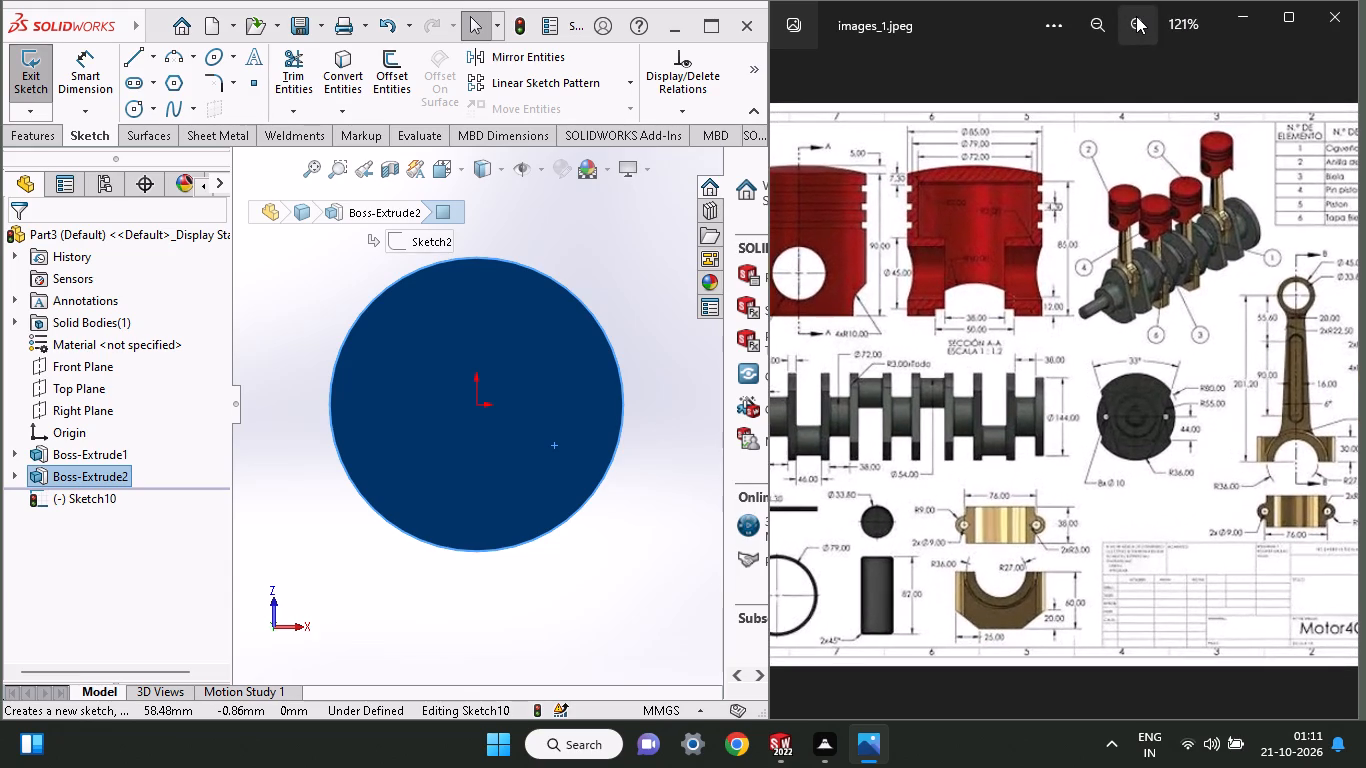
{"action": "left_click", "coordinate": [1136, 16]}
{"action": "left_click", "coordinate": [1136, 16]}
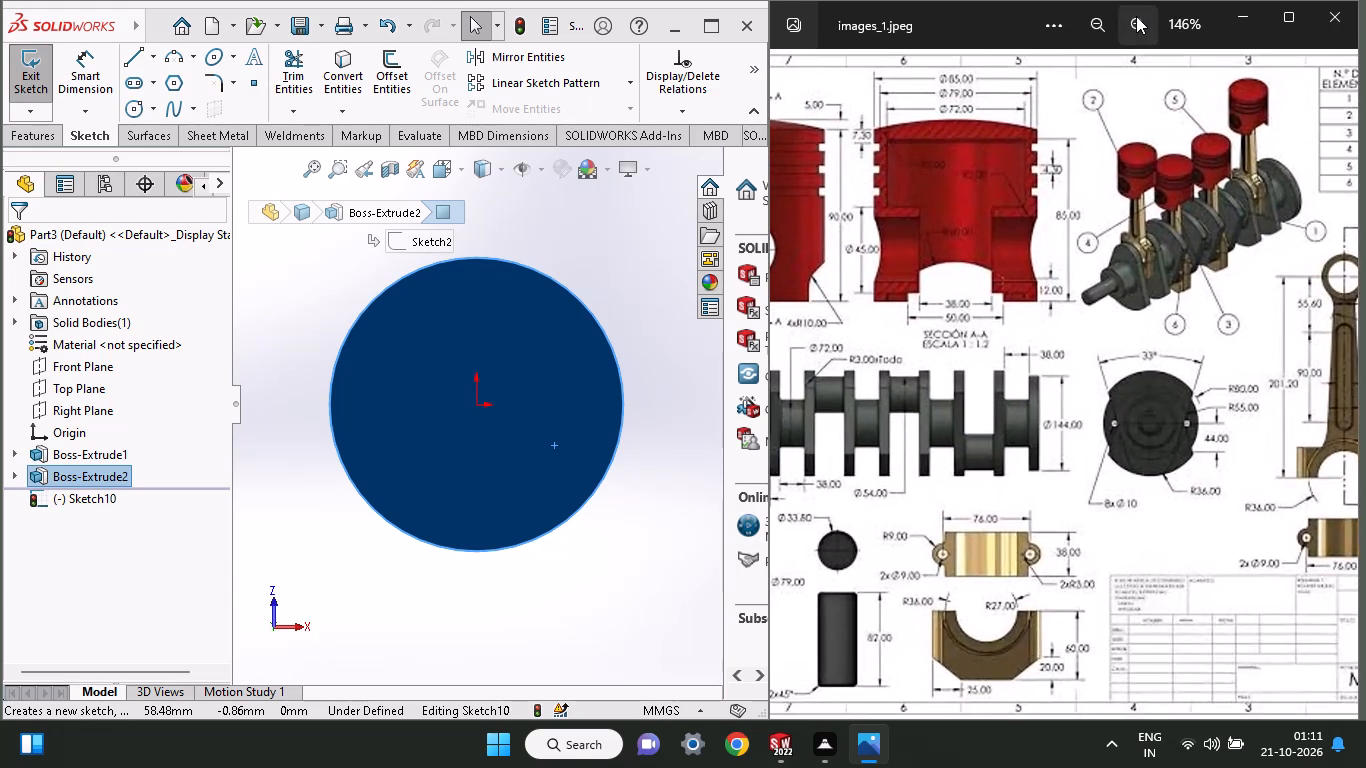
{"action": "left_click", "coordinate": [1136, 16]}
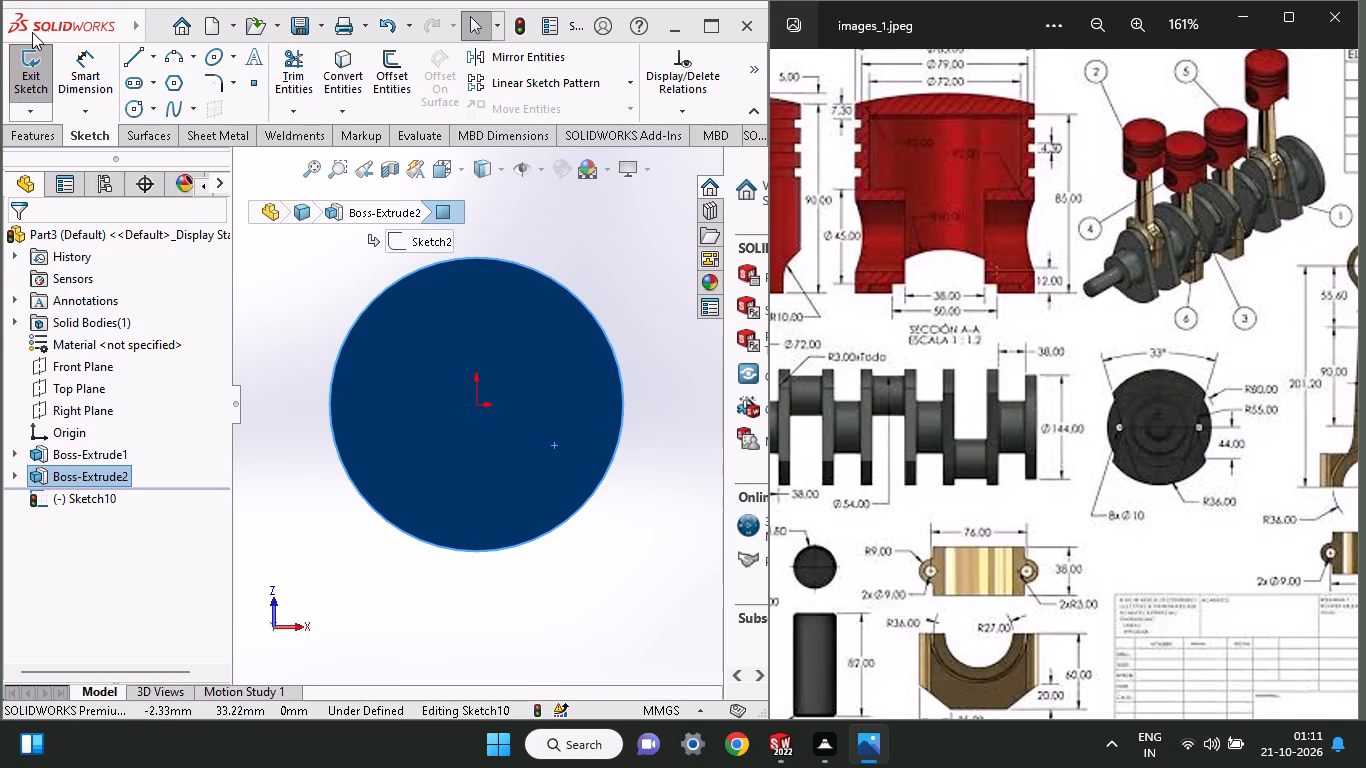
Sketch a circle centred on the origin of the main journal's end face and dimension its diameter as 160 mm.
{"action": "left_click", "coordinate": [134, 108]}
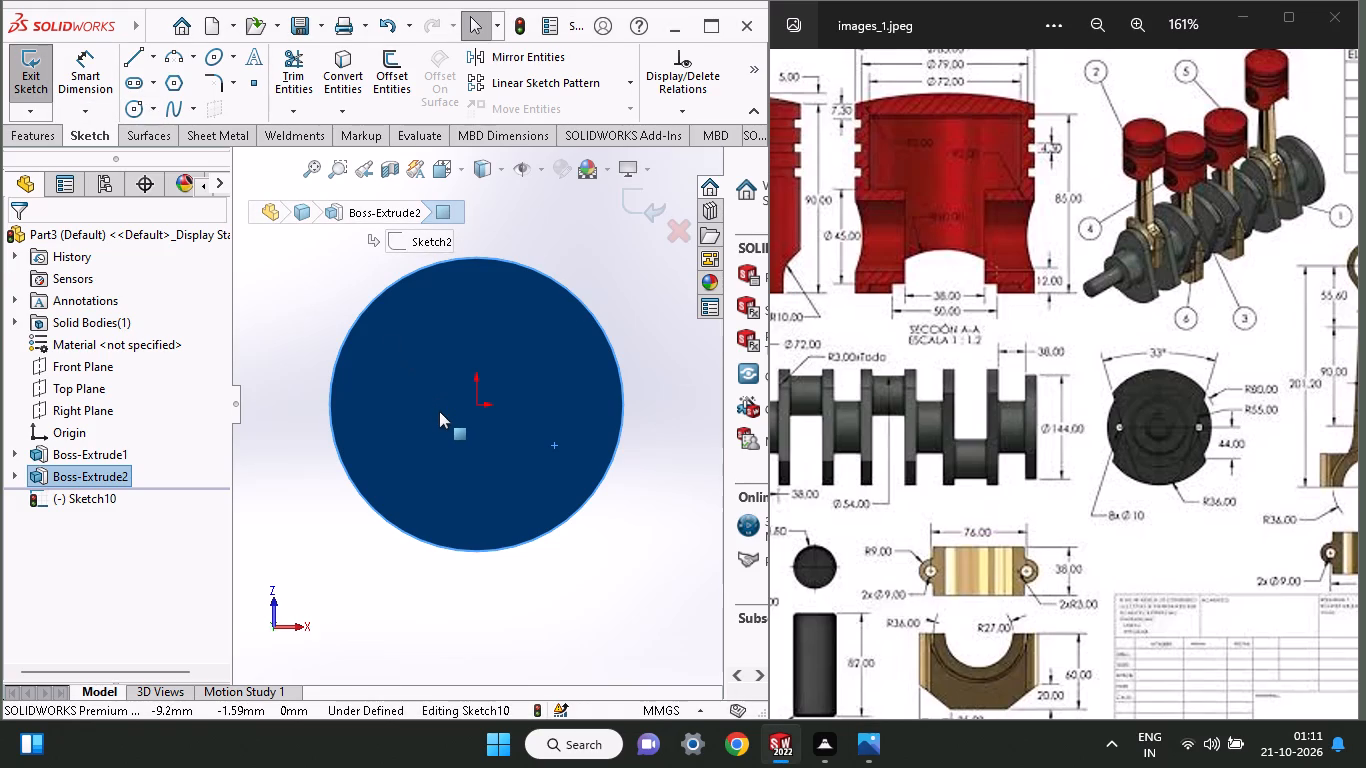
{"action": "left_click", "coordinate": [141, 113]}
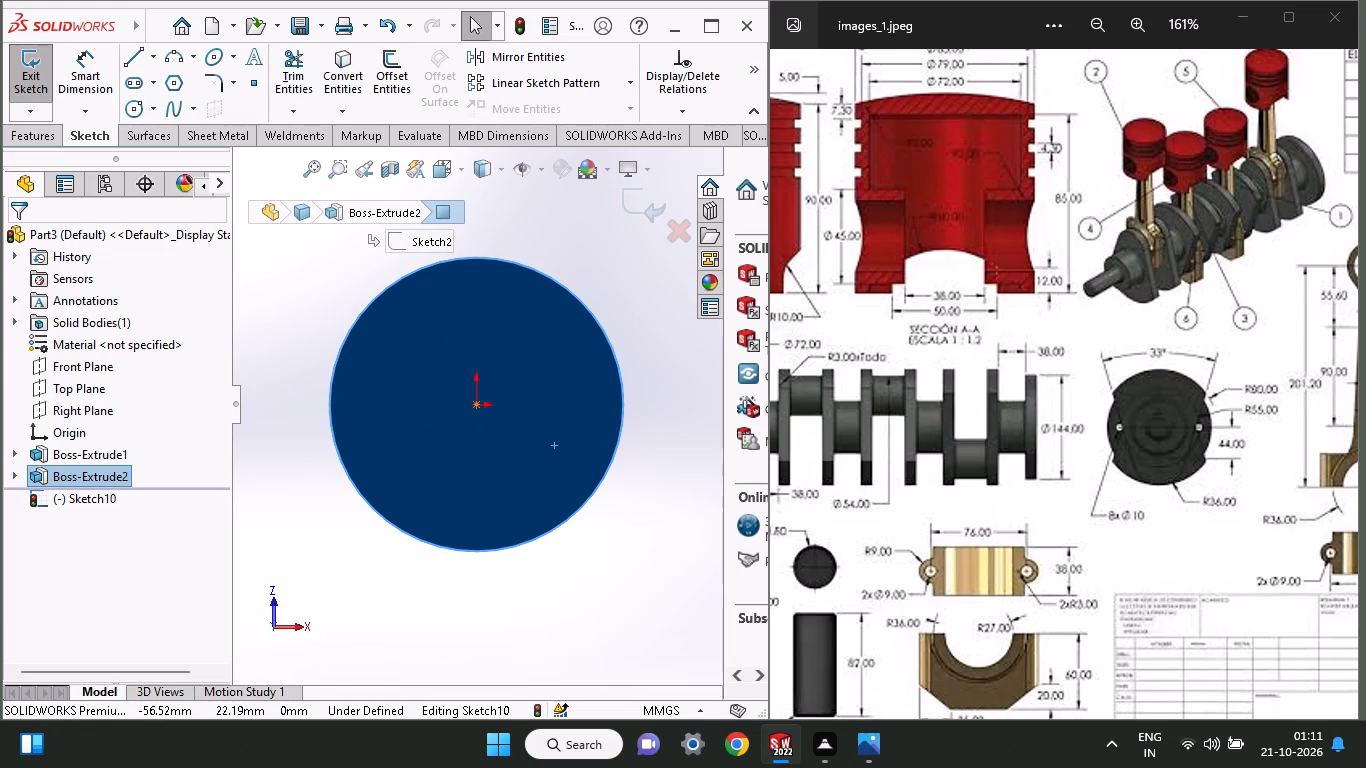
{"action": "left_click", "coordinate": [136, 106]}
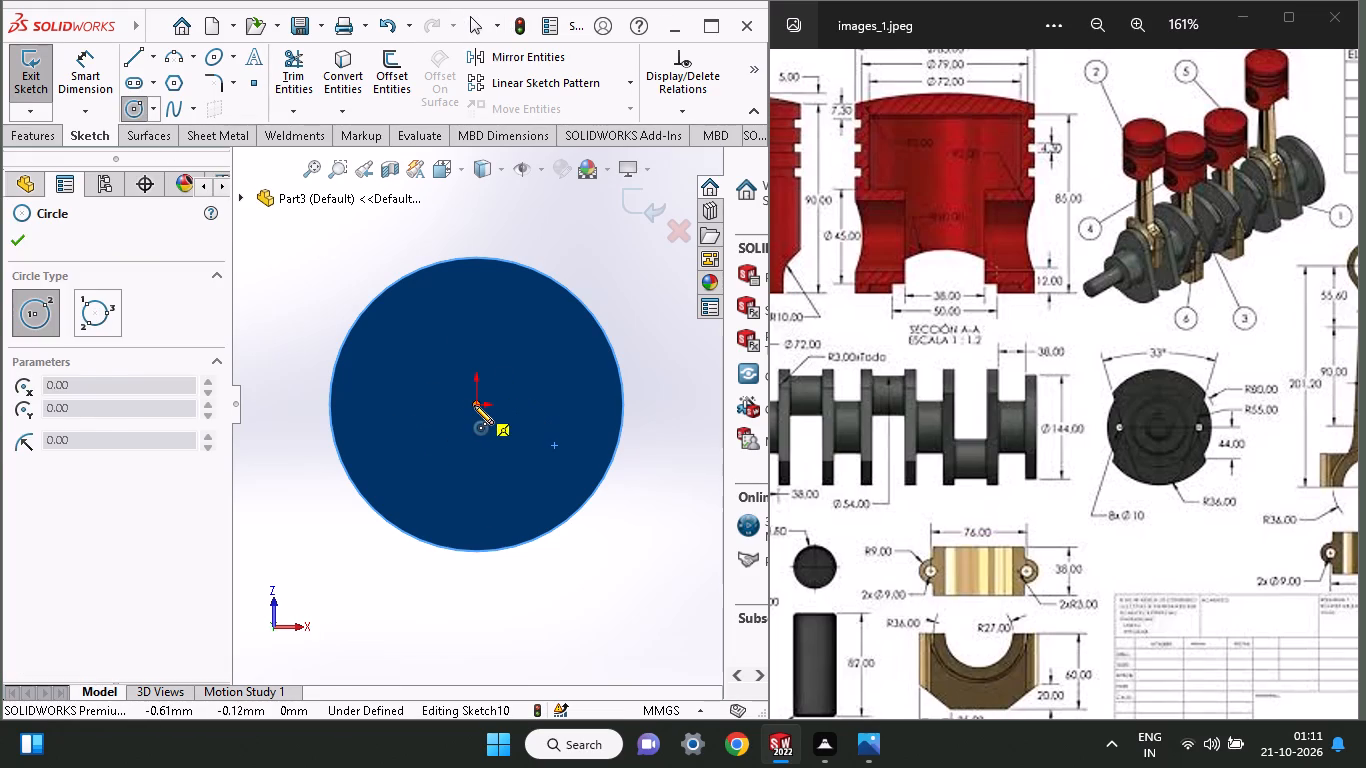
{"action": "left_click", "coordinate": [474, 405]}
{"action": "left_click", "coordinate": [582, 564]}
{"action": "left_click", "coordinate": [79, 78]}
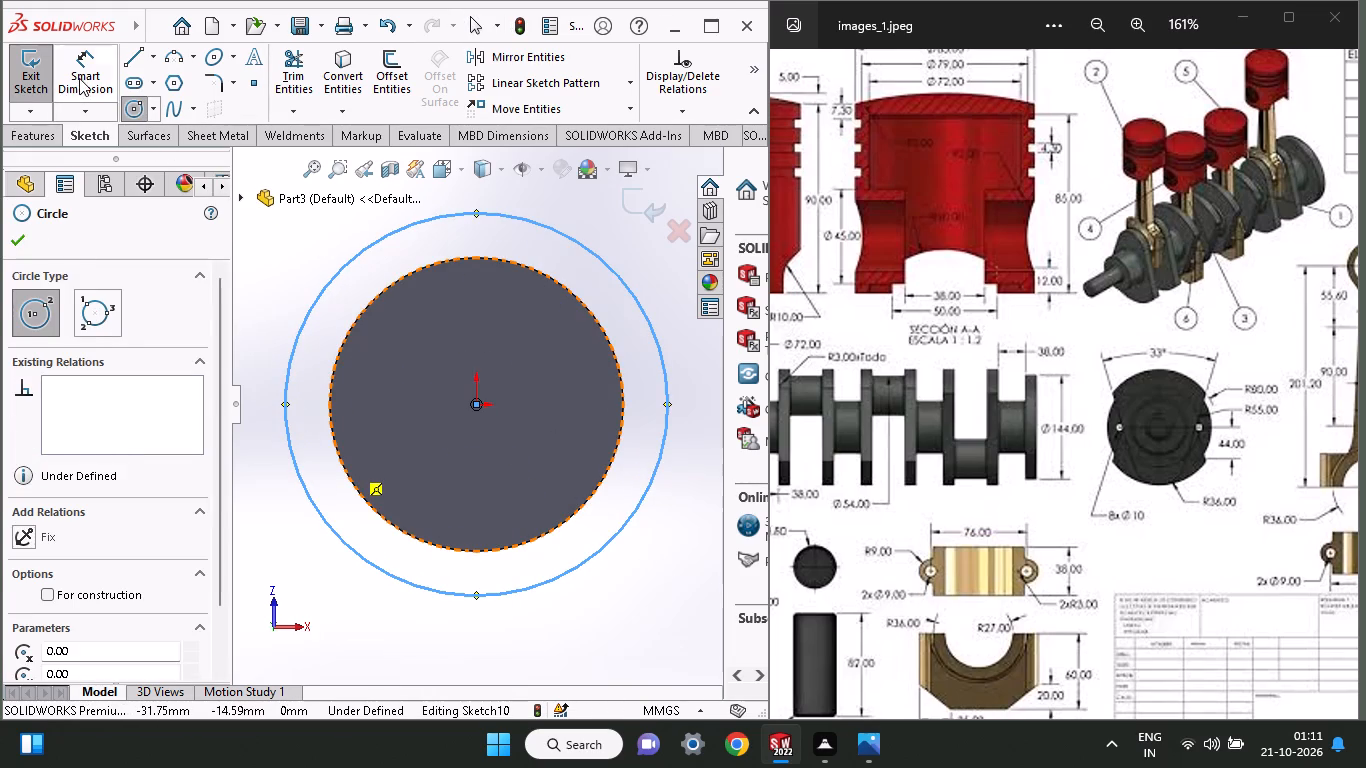
{"action": "left_click", "coordinate": [594, 556]}
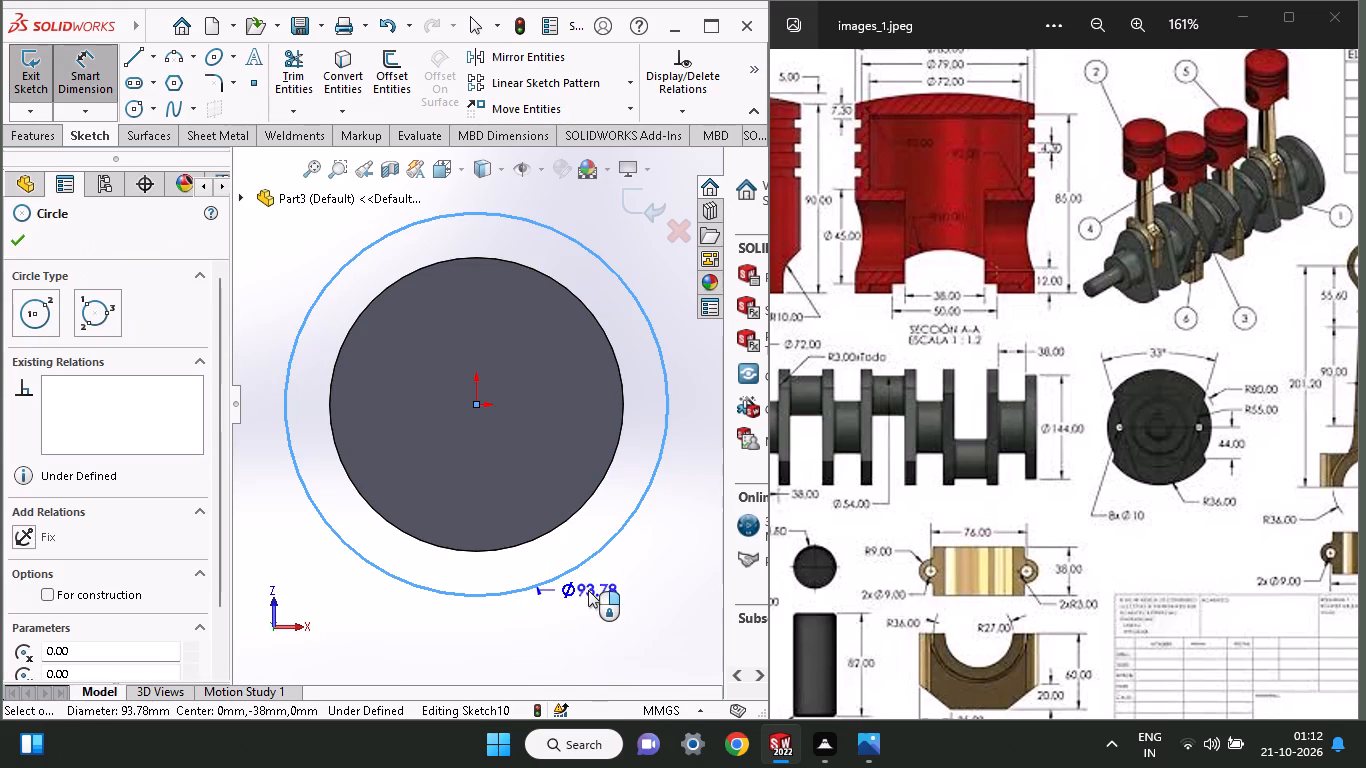
{"action": "left_click", "coordinate": [588, 590]}
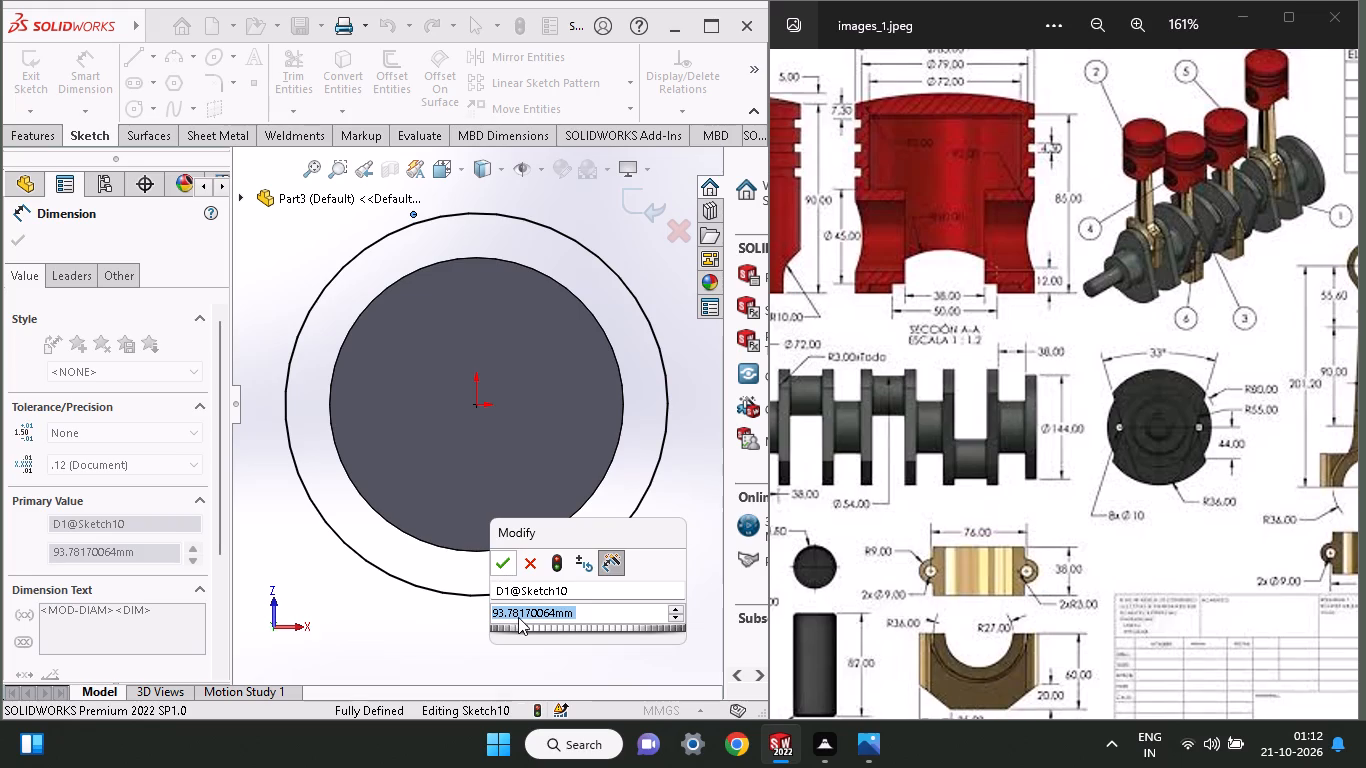
{"action": "type", "text": "160"}
{"action": "key", "text": "Return"}
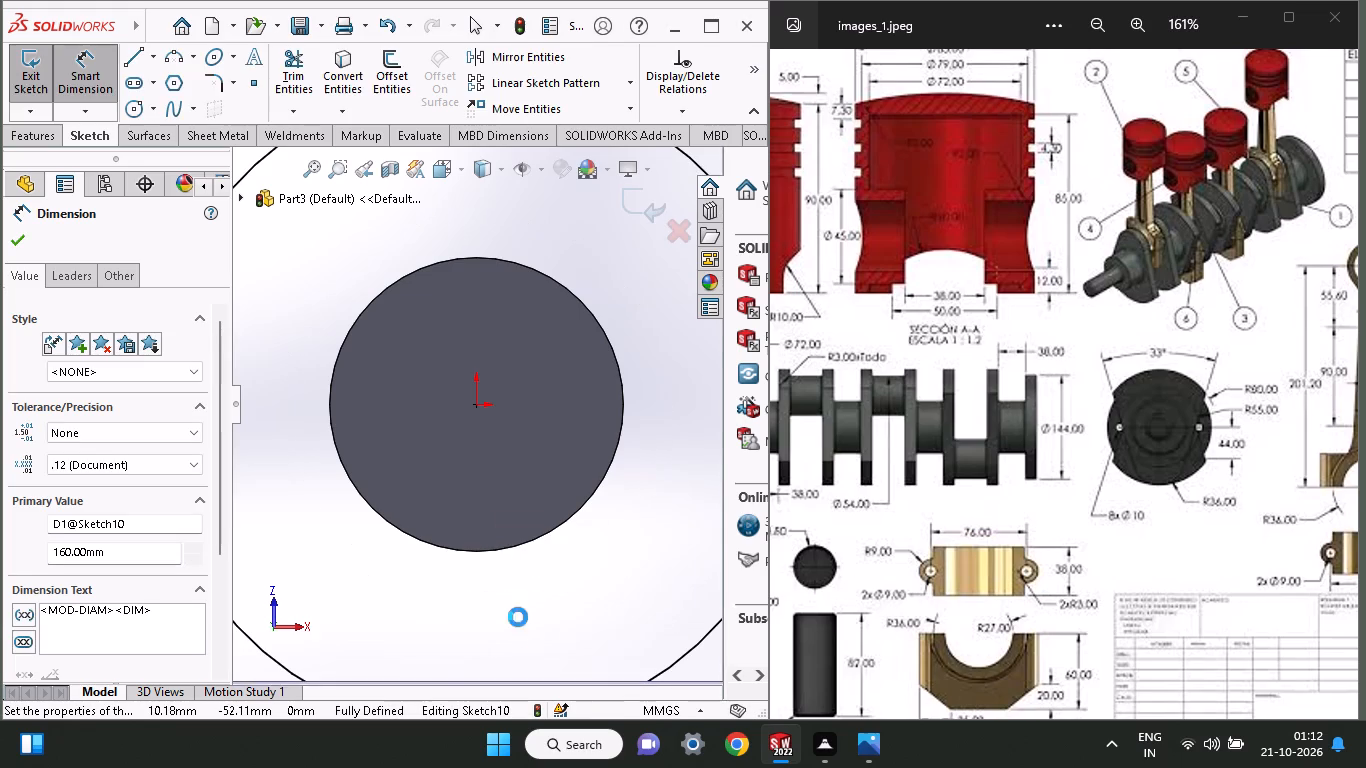
{"action": "scroll", "coordinate": [518, 617], "scroll_direction": "up", "scroll_amount": 5, "text": "ctrl"}
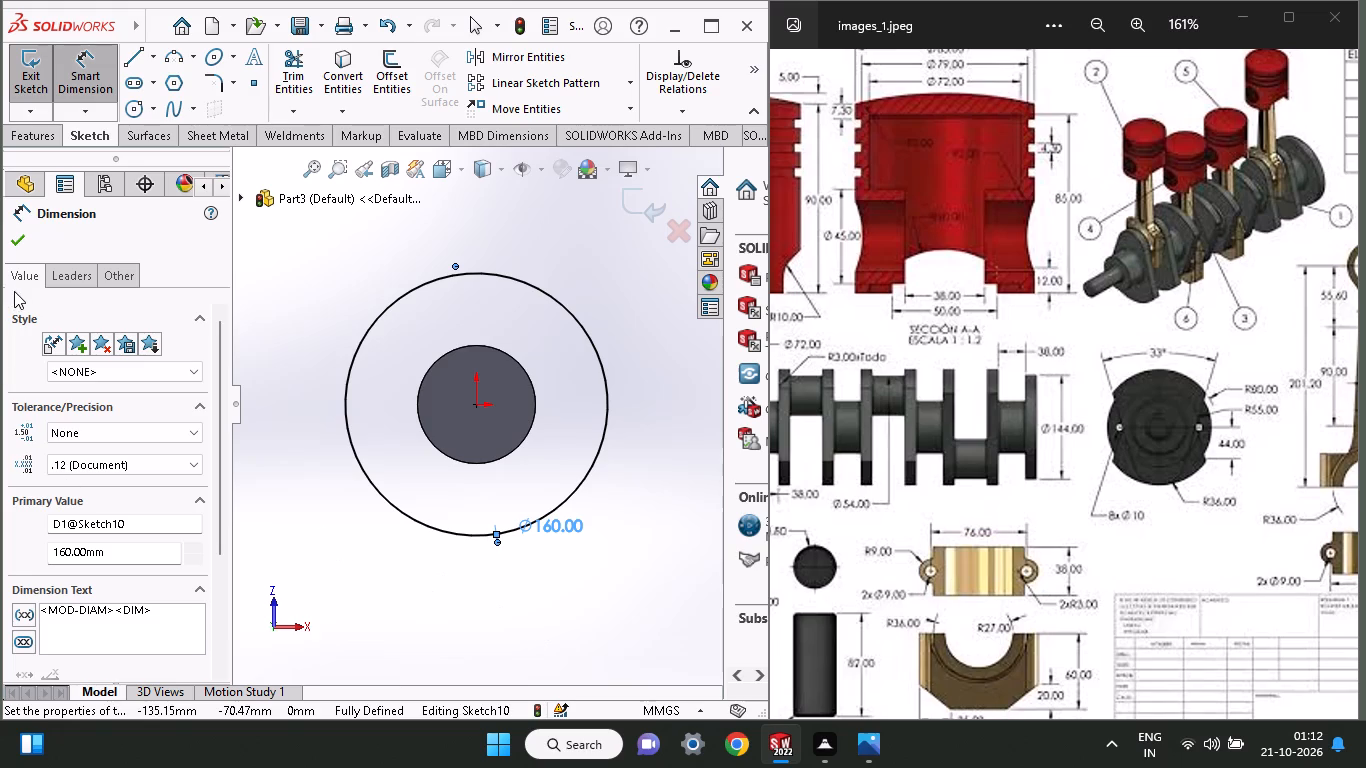
Sketch a smaller circle directly above the origin inside the 160 mm circle and dimension its centre 44 mm from the origin.
{"action": "left_click", "coordinate": [135, 103]}
{"action": "left_click", "coordinate": [478, 311]}
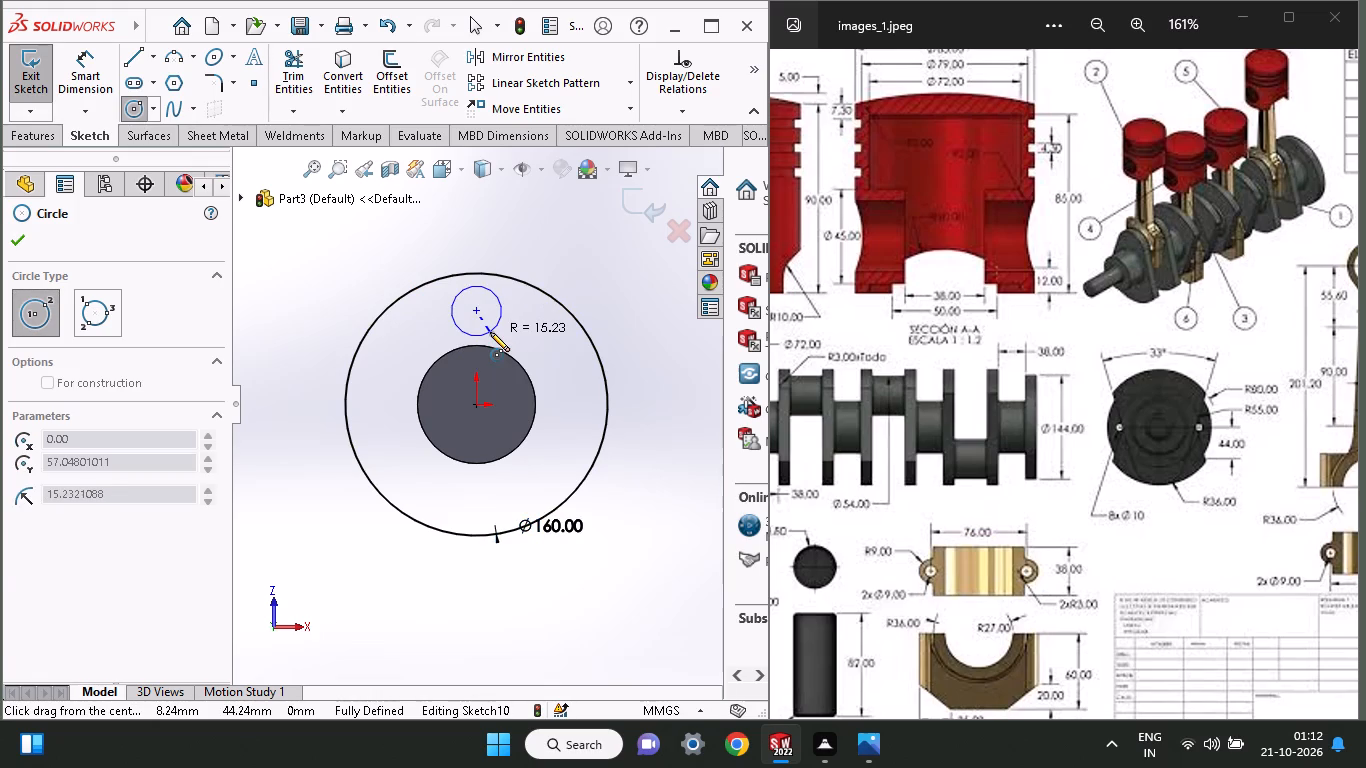
{"action": "left_click", "coordinate": [490, 332]}
{"action": "left_click", "coordinate": [90, 56]}
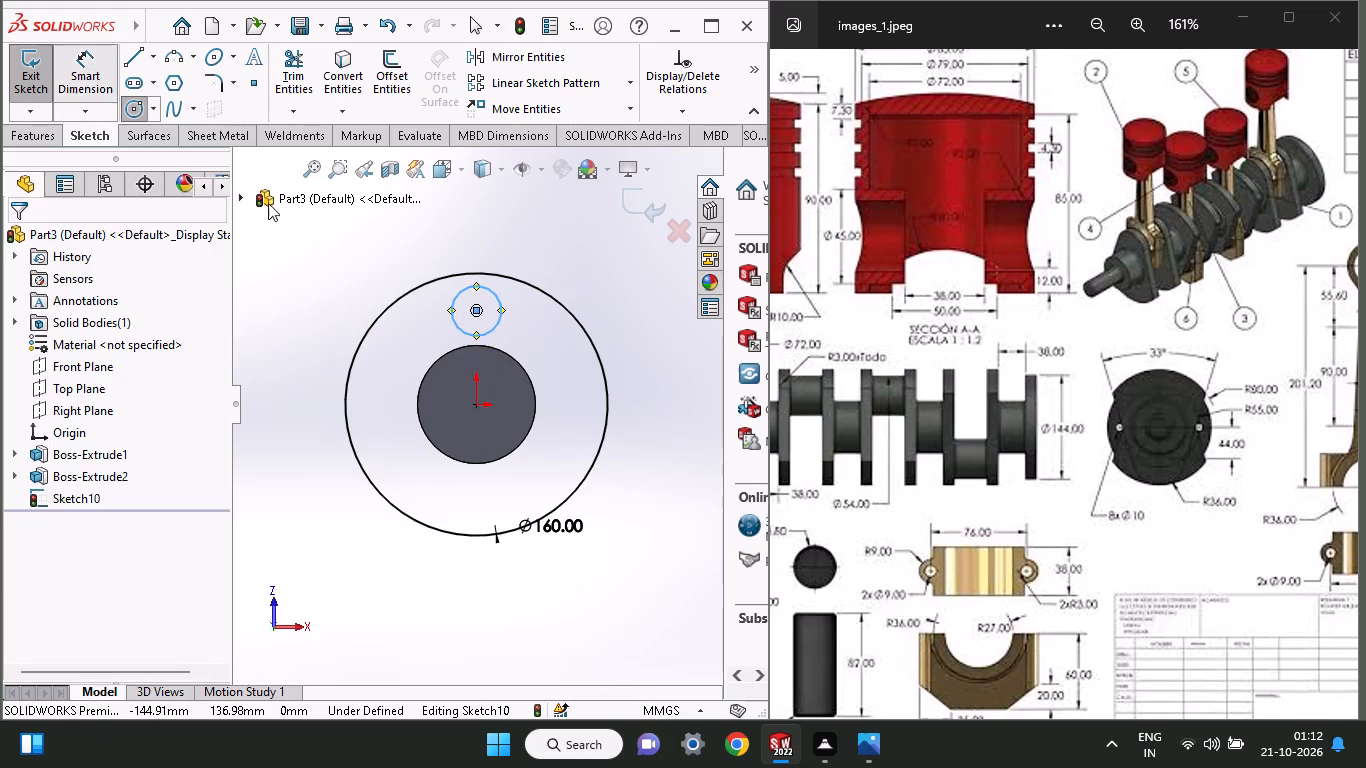
{"action": "left_click", "coordinate": [471, 400]}
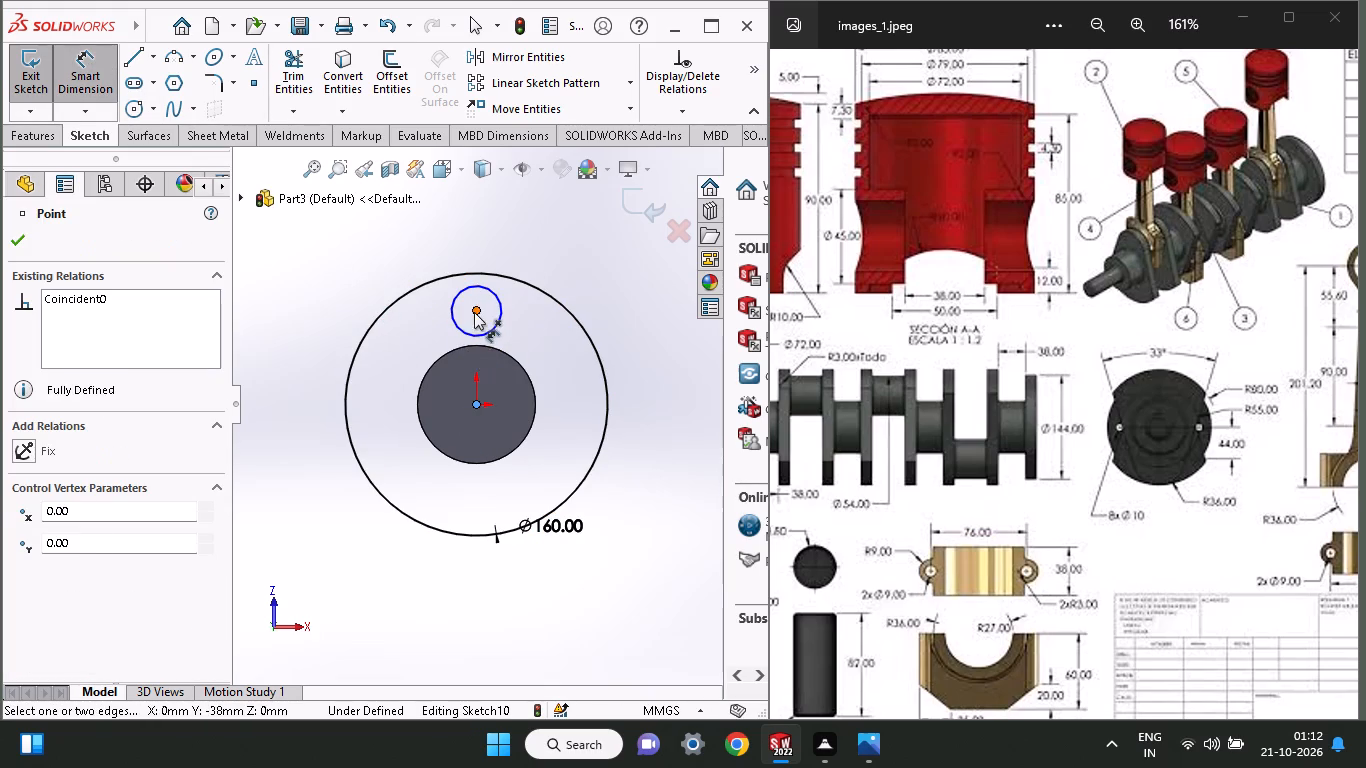
{"action": "left_click", "coordinate": [474, 312]}
{"action": "left_click", "coordinate": [537, 356]}
{"action": "type", "text": "44"}
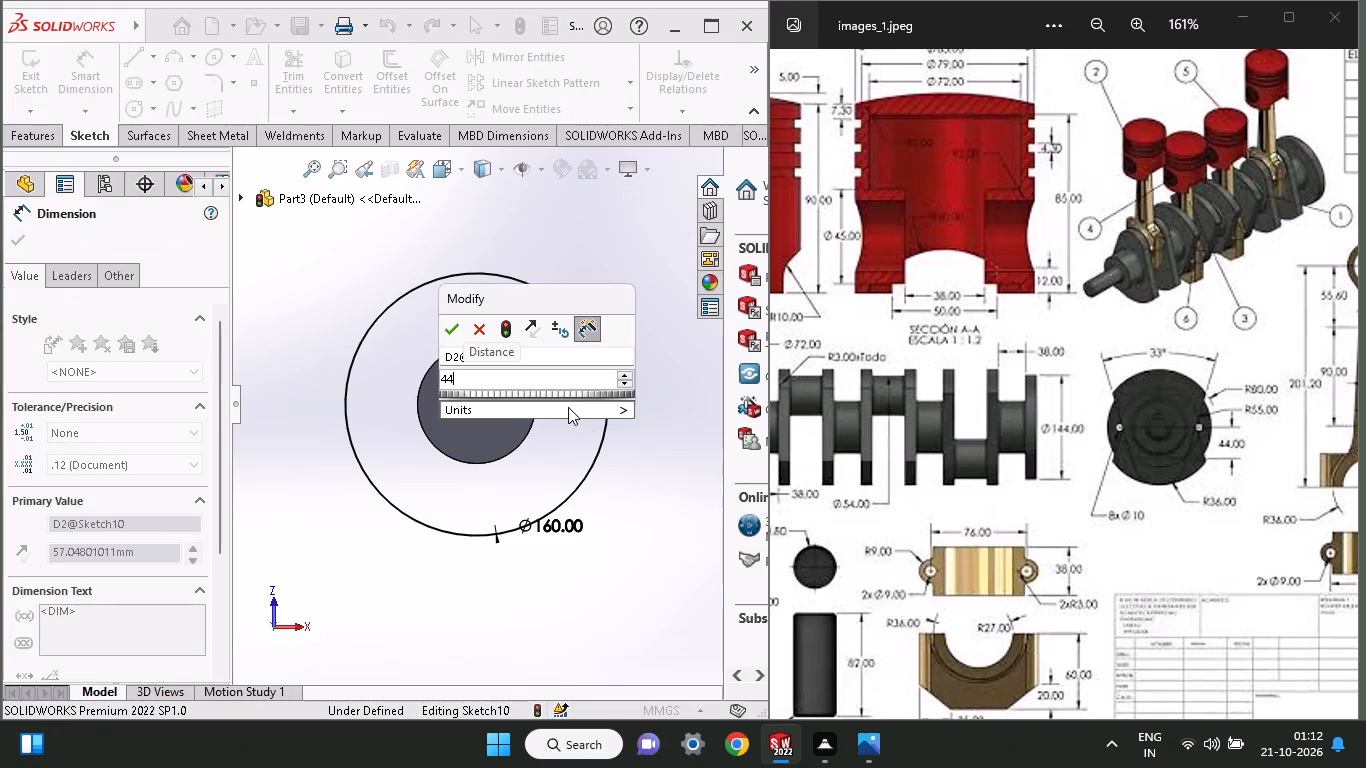
{"action": "key", "text": "Return"}
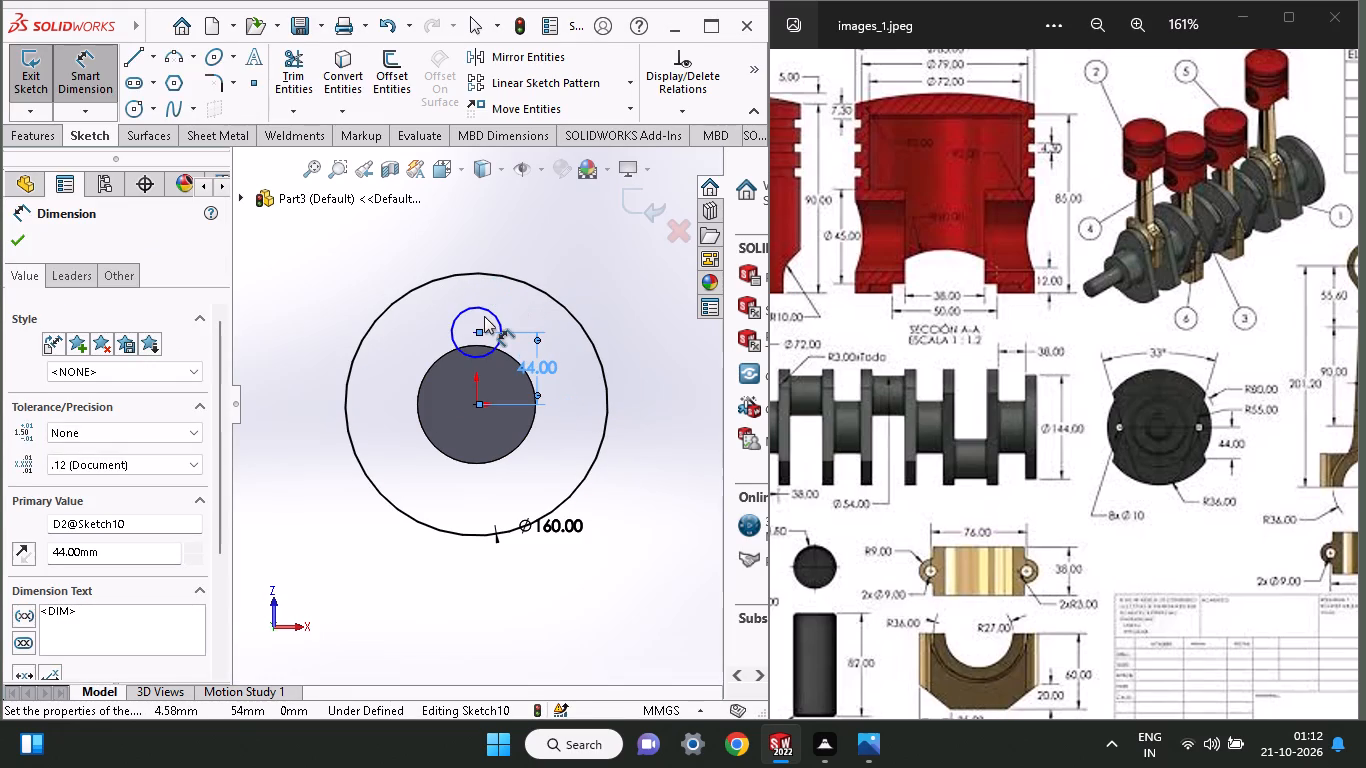
Dimension the smaller upper circle's diameter as 36+36, giving 72 mm.
{"action": "left_click", "coordinate": [484, 316]}
{"action": "left_click", "coordinate": [487, 315]}
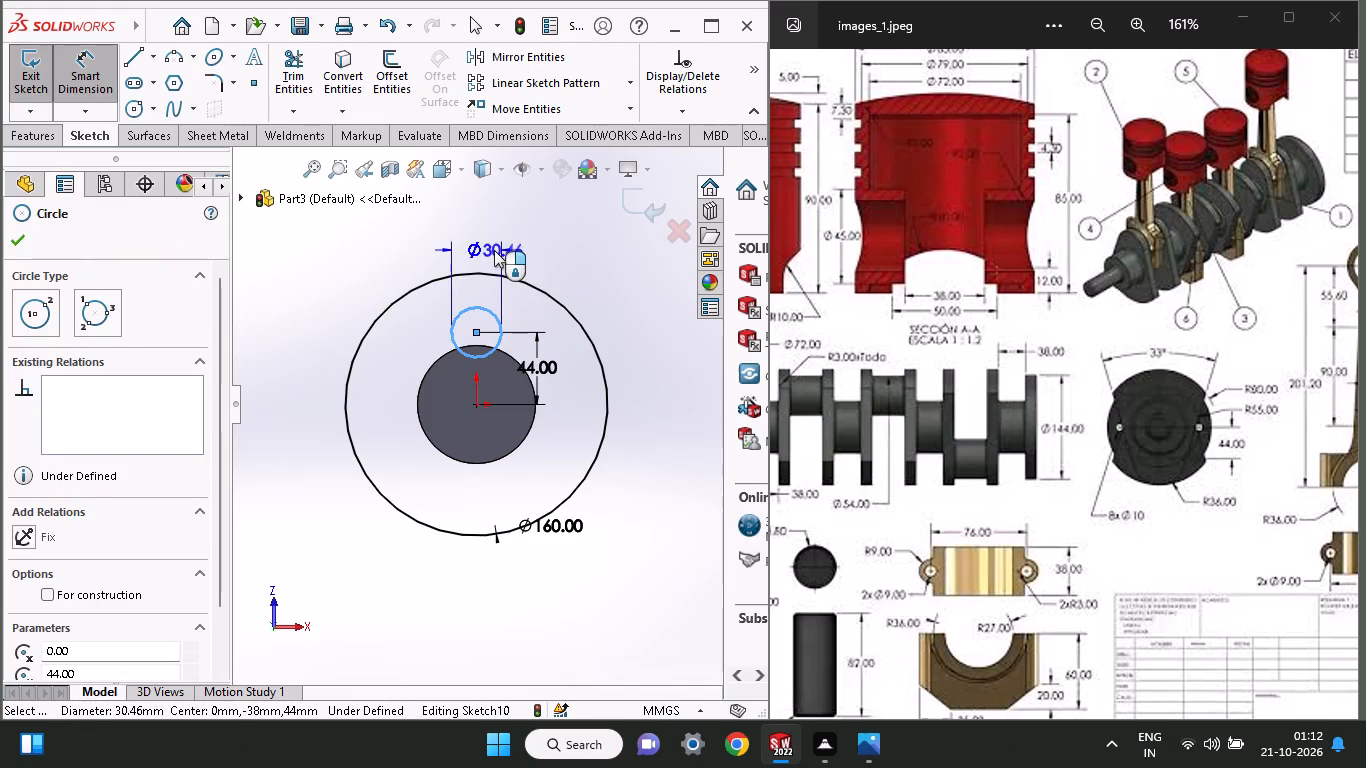
{"action": "left_click", "coordinate": [494, 250]}
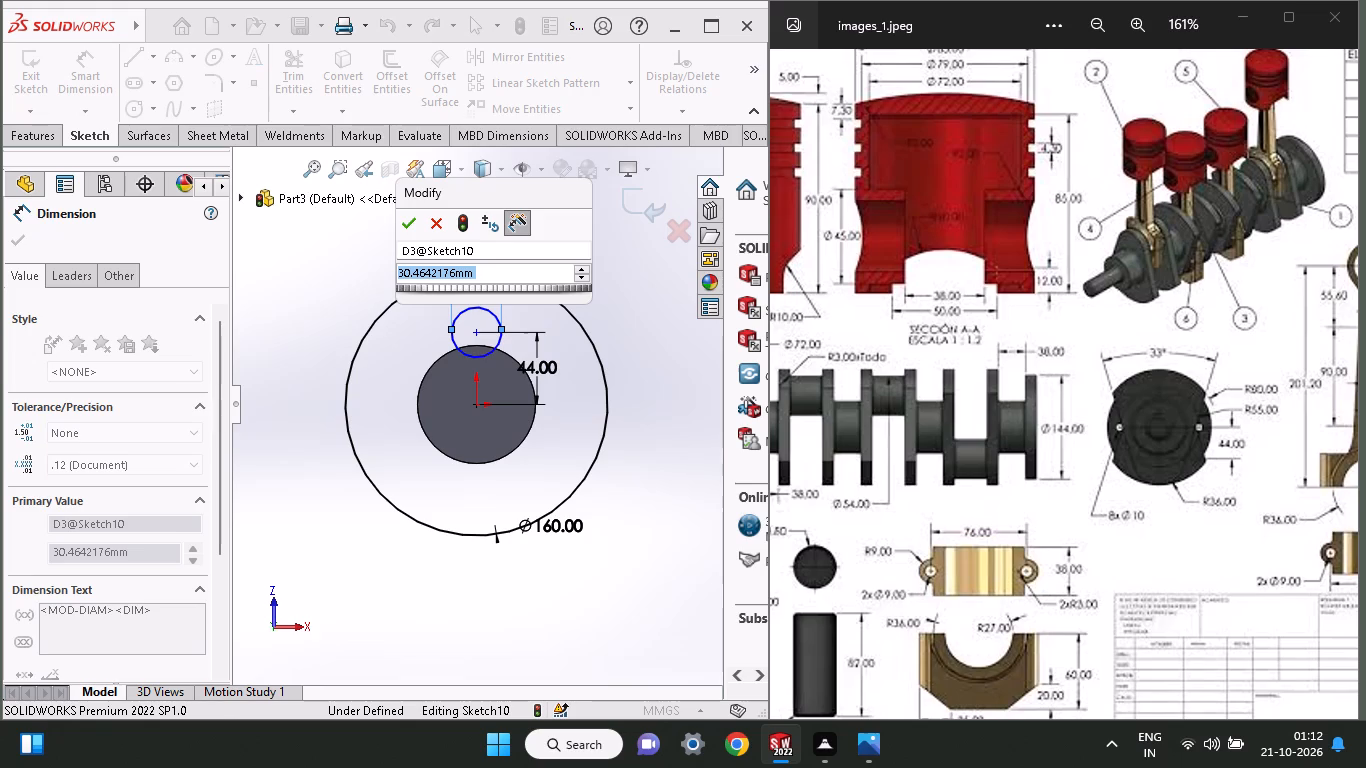
{"action": "type", "text": "36"}
{"action": "key", "text": "shift+plus"}
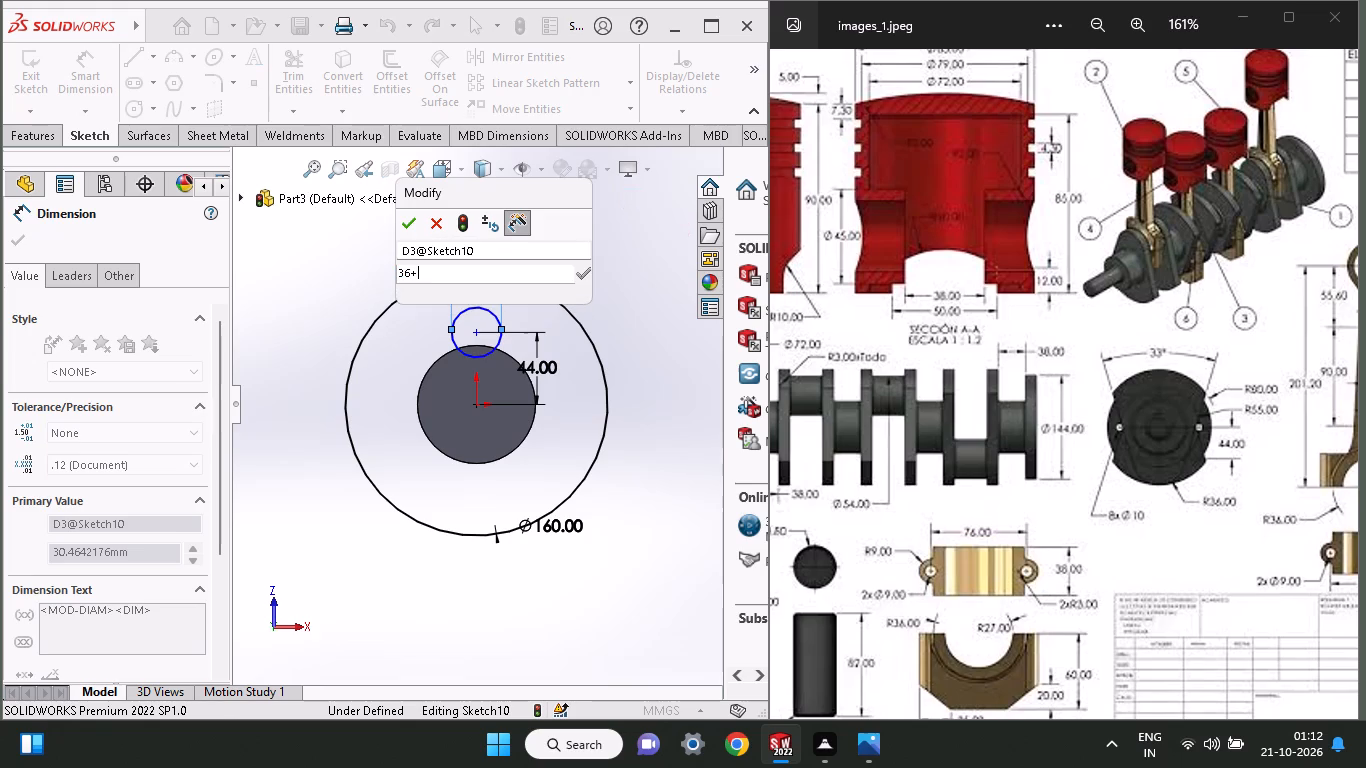
{"action": "type", "text": "36"}
{"action": "key", "text": "Return"}
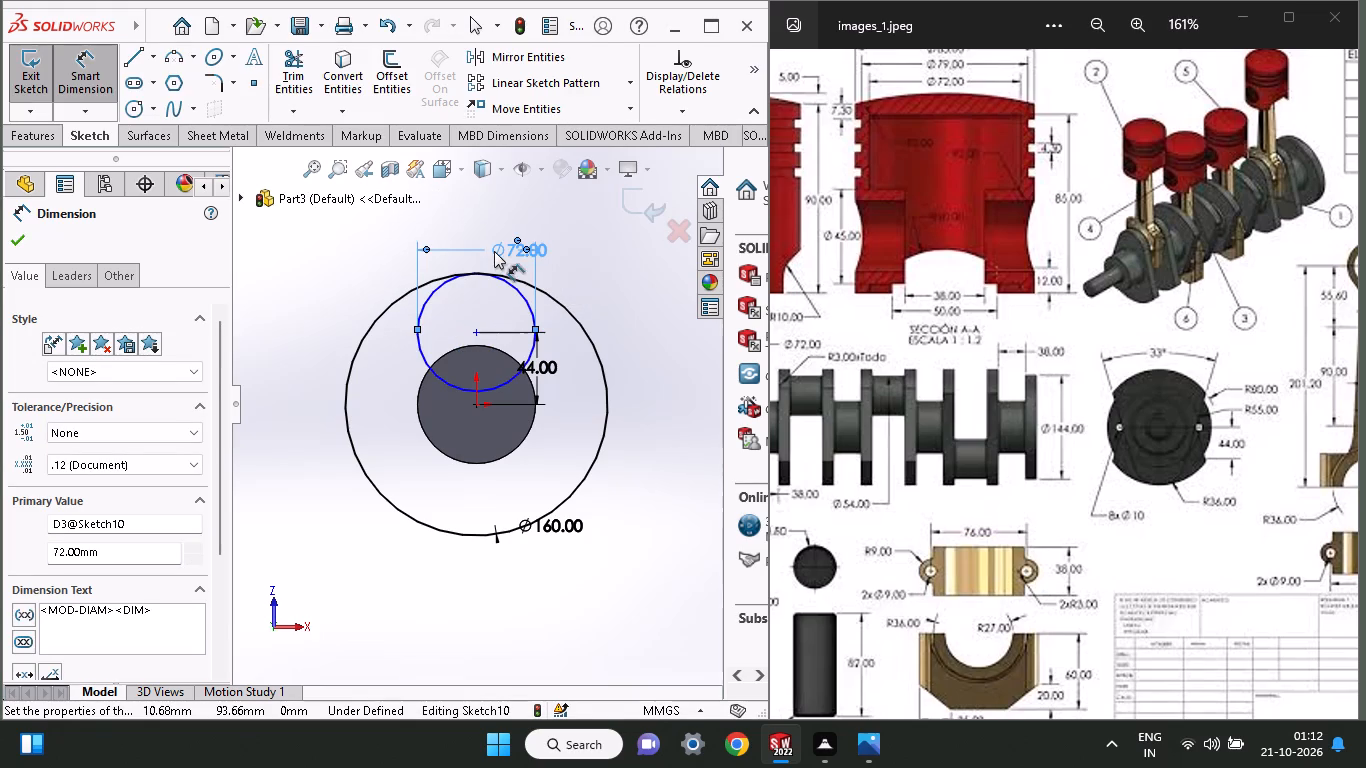
{"action": "left_click", "coordinate": [9, 242]}
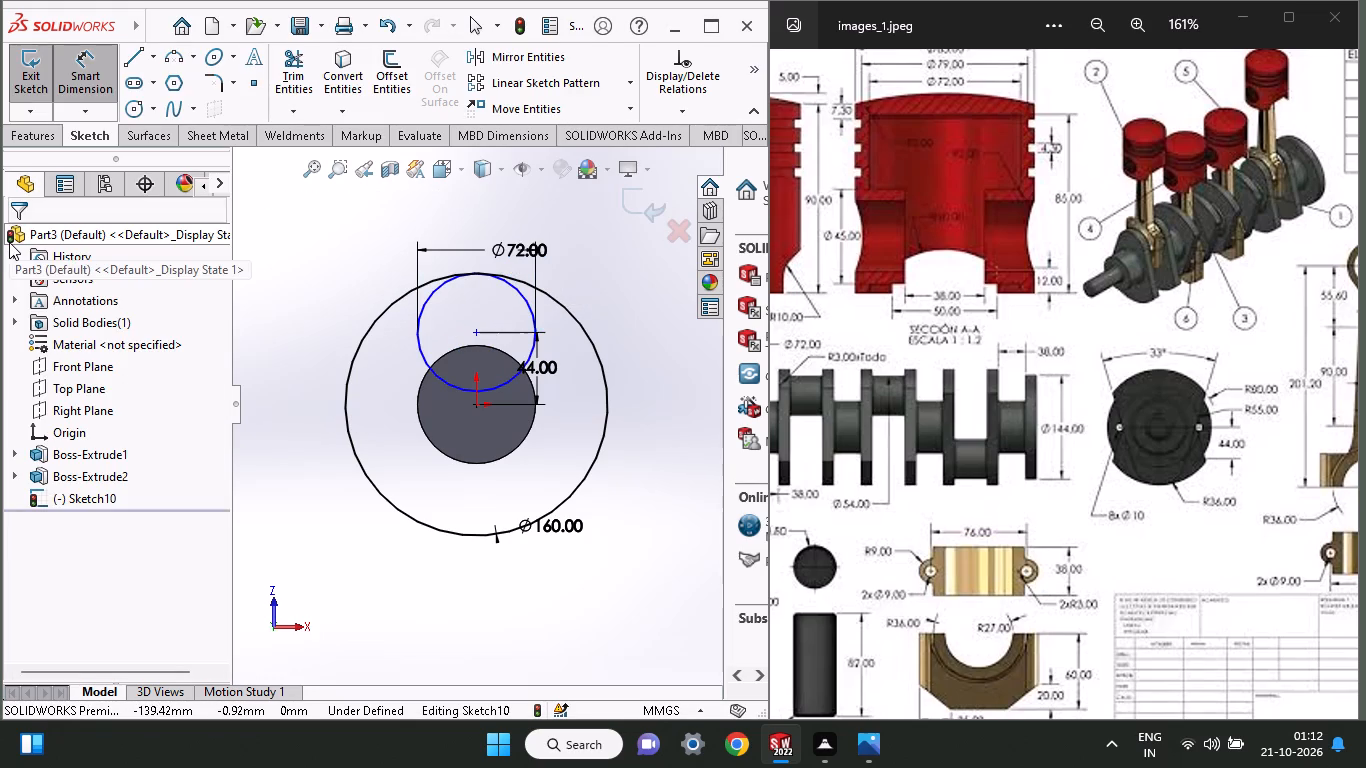
Sketch a vertical line about 154 mm long from the 72 mm circle's centre down through the origin and beyond the 160 mm circle.
{"action": "left_click", "coordinate": [133, 51]}
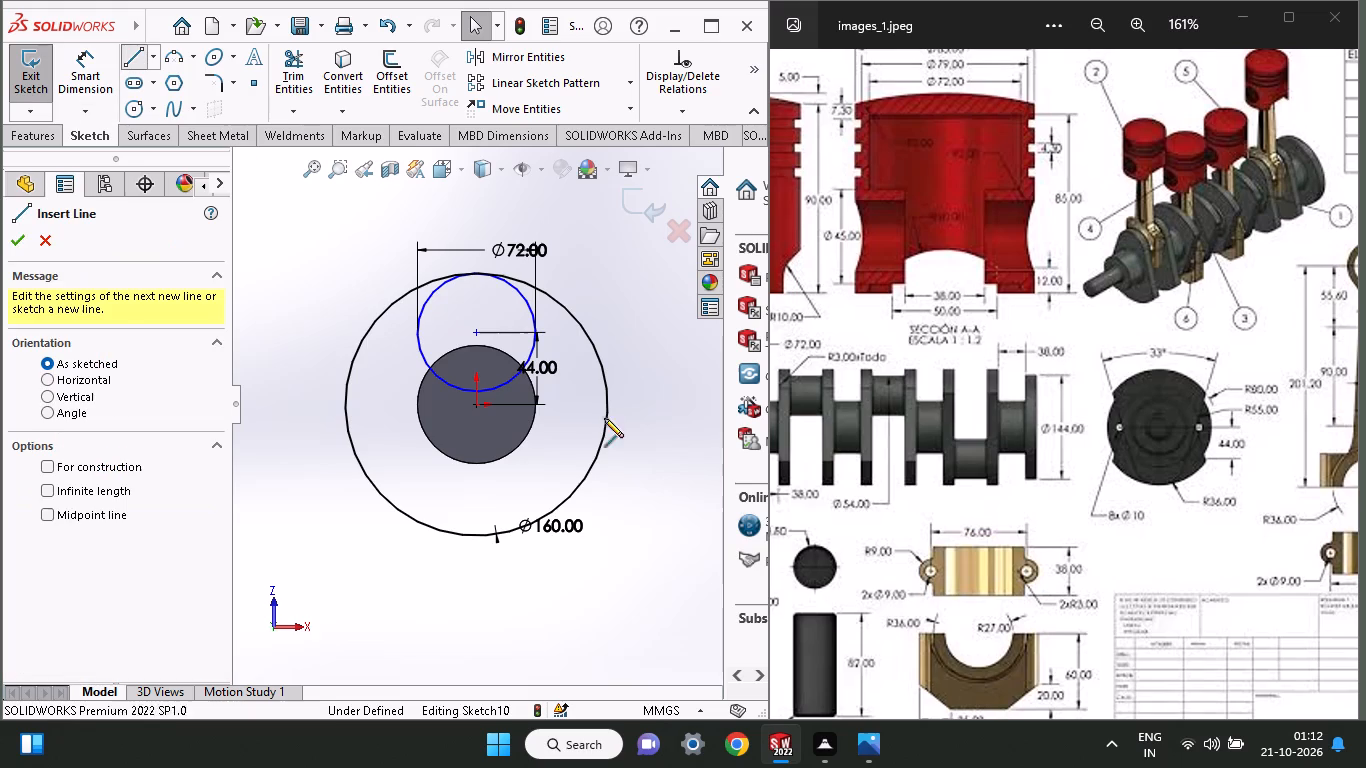
{"action": "left_click", "coordinate": [478, 338]}
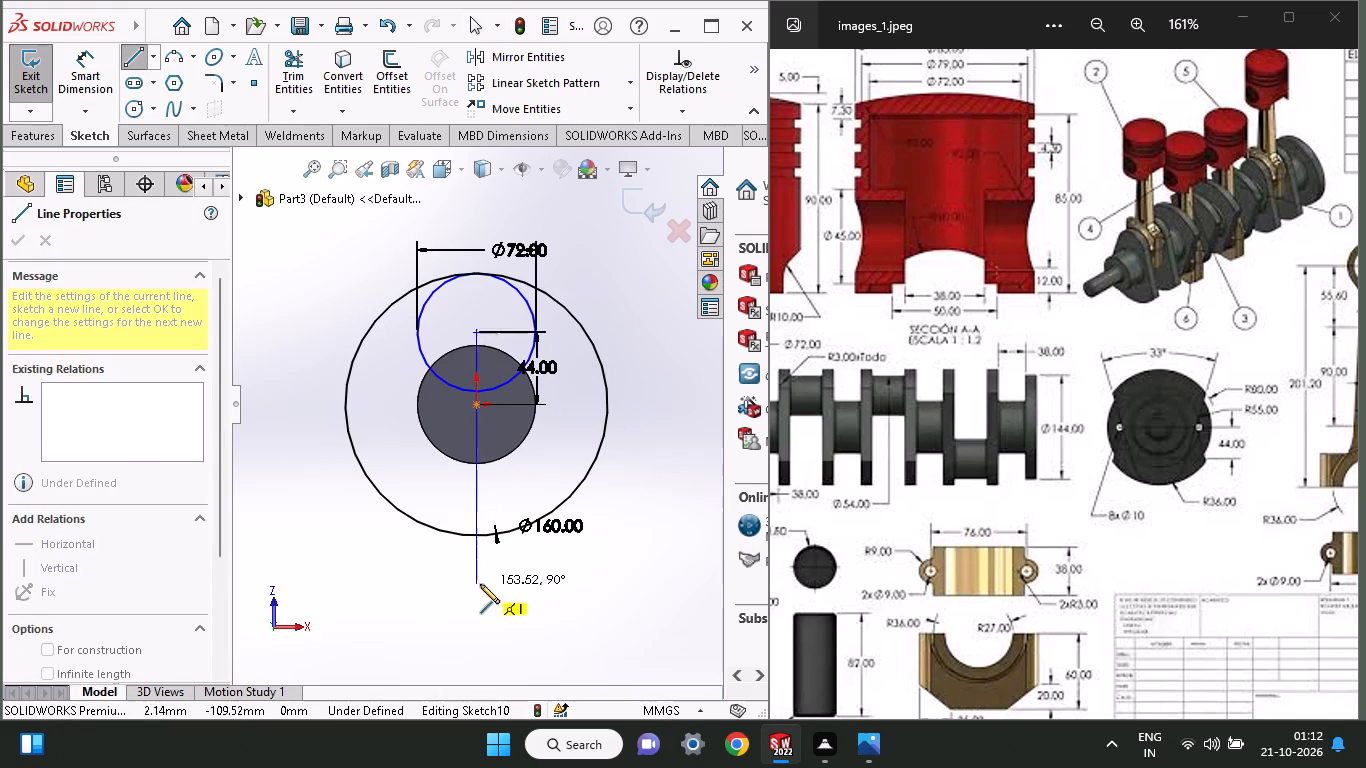
{"action": "left_click", "coordinate": [480, 584]}
{"action": "right_click", "coordinate": [532, 579]}
{"action": "left_click", "coordinate": [549, 533]}
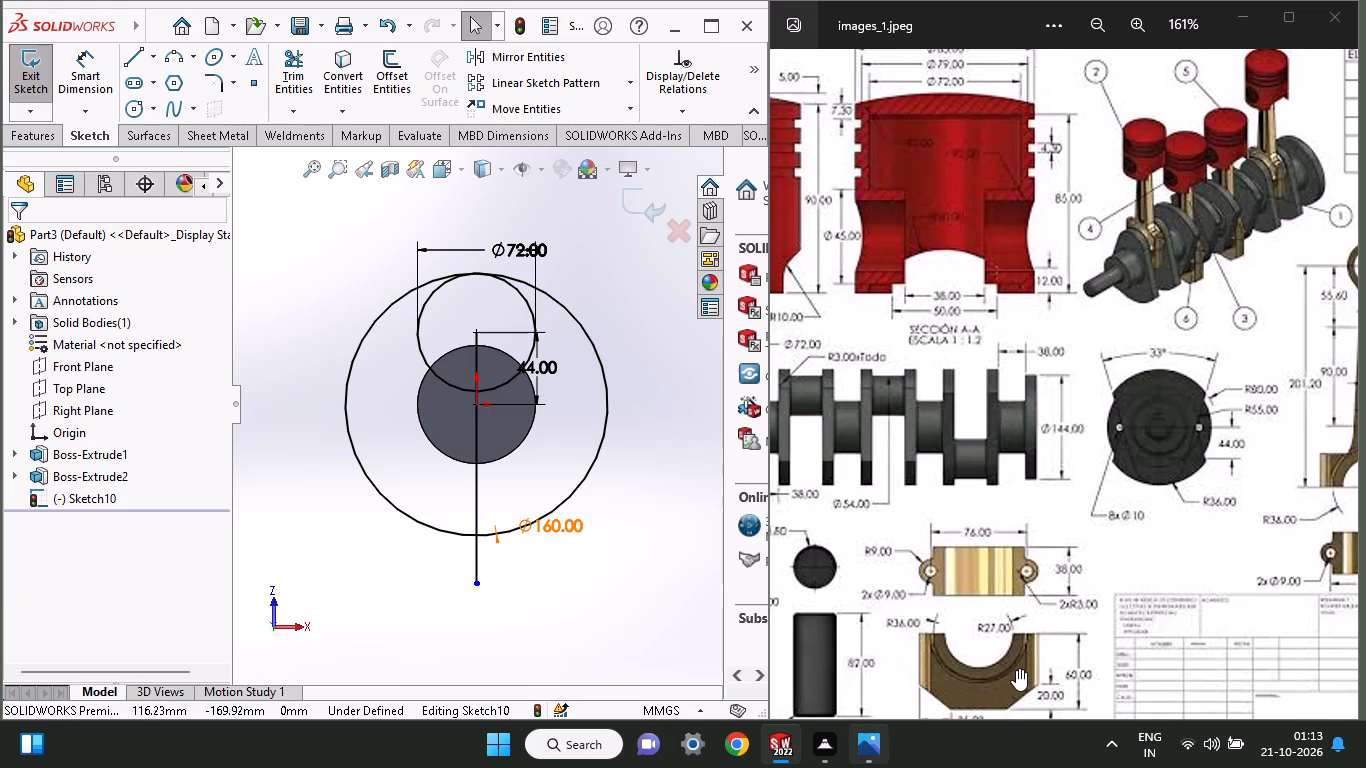
Sketch two separate slanted lines, one each side of the vertical line, running from above the 160 mm circle outward to beyond its lower half.
{"action": "left_click", "coordinate": [132, 61]}
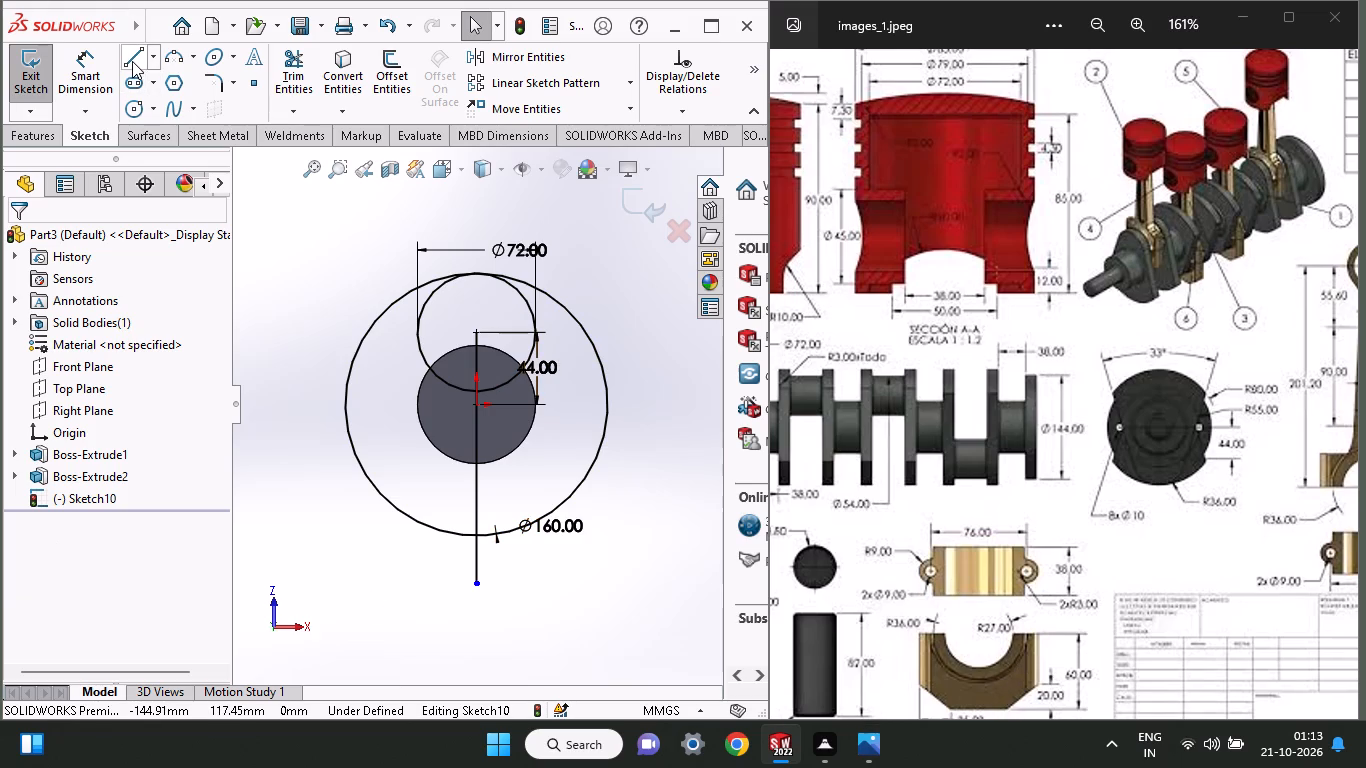
{"action": "left_click", "coordinate": [442, 264]}
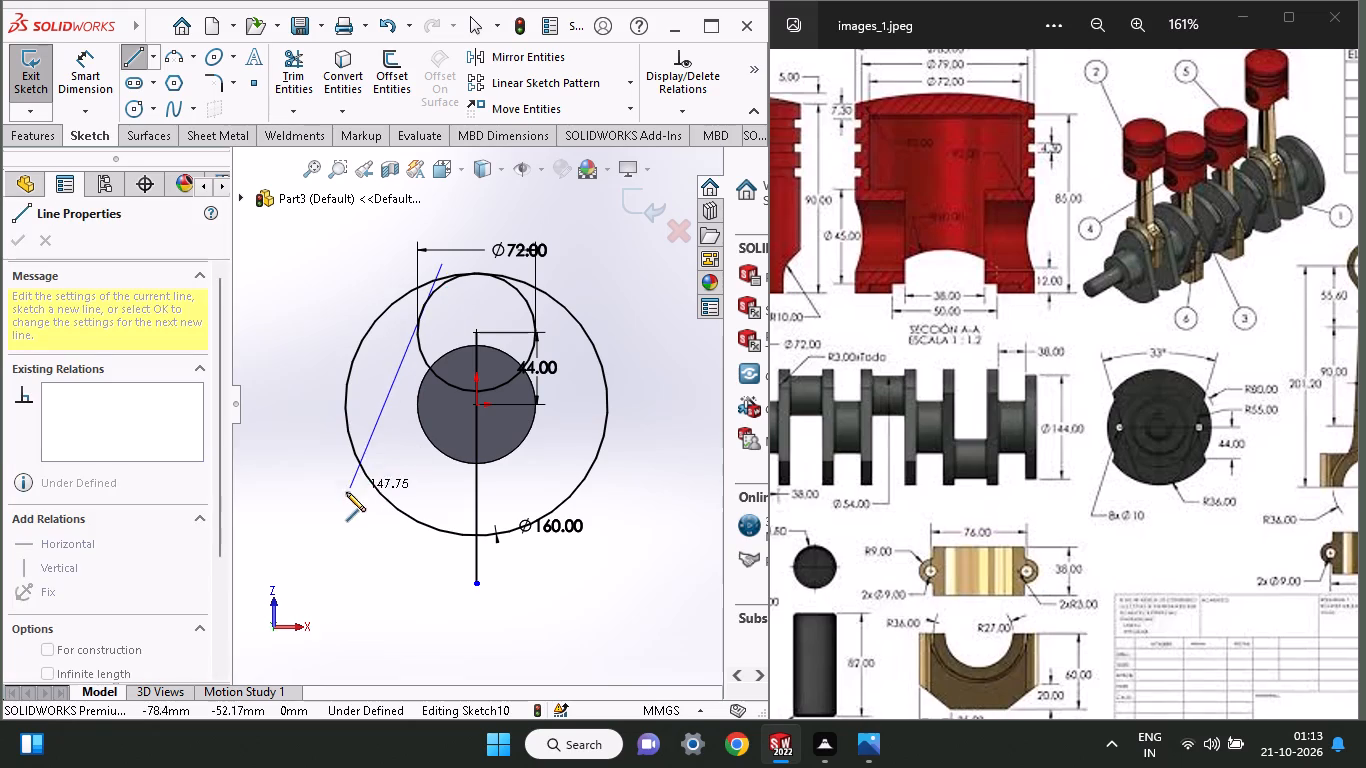
{"action": "left_click", "coordinate": [320, 518]}
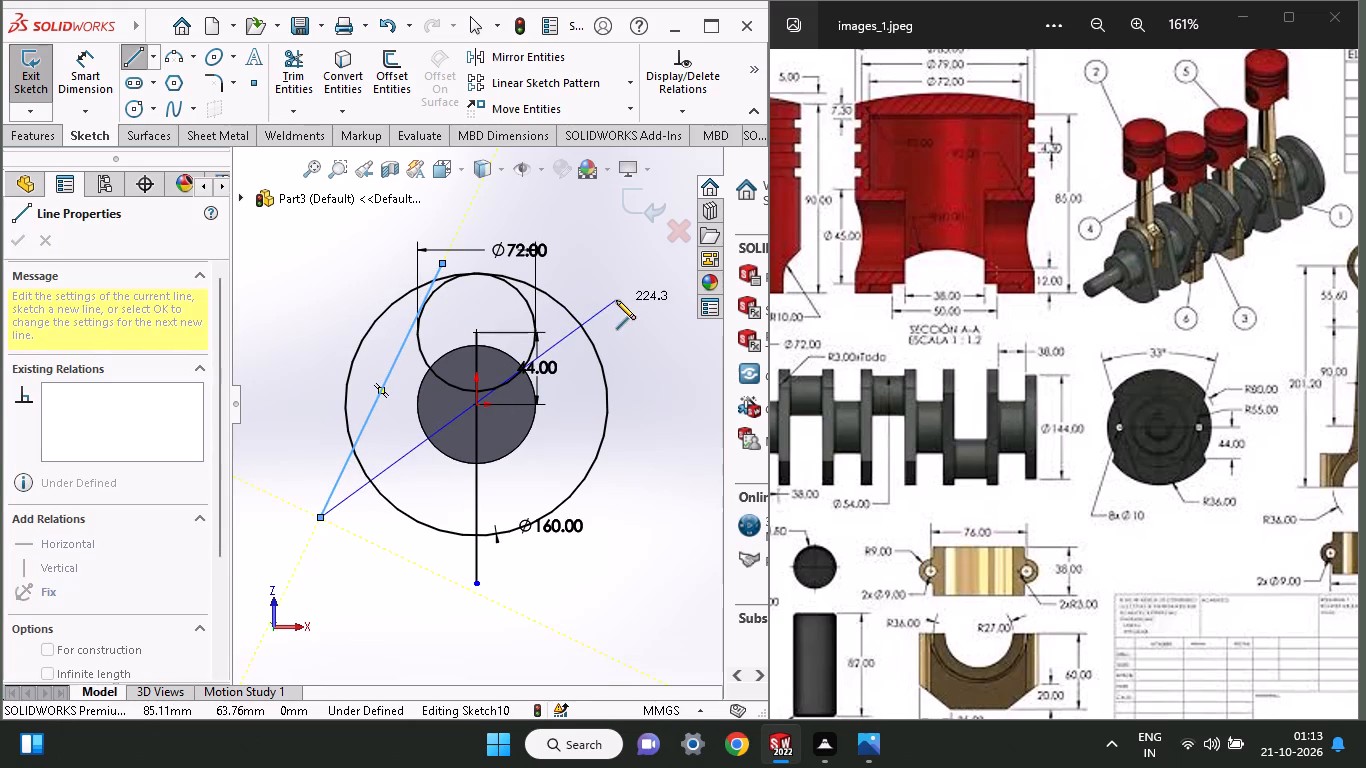
{"action": "right_click", "coordinate": [616, 300]}
{"action": "left_click", "coordinate": [622, 319]}
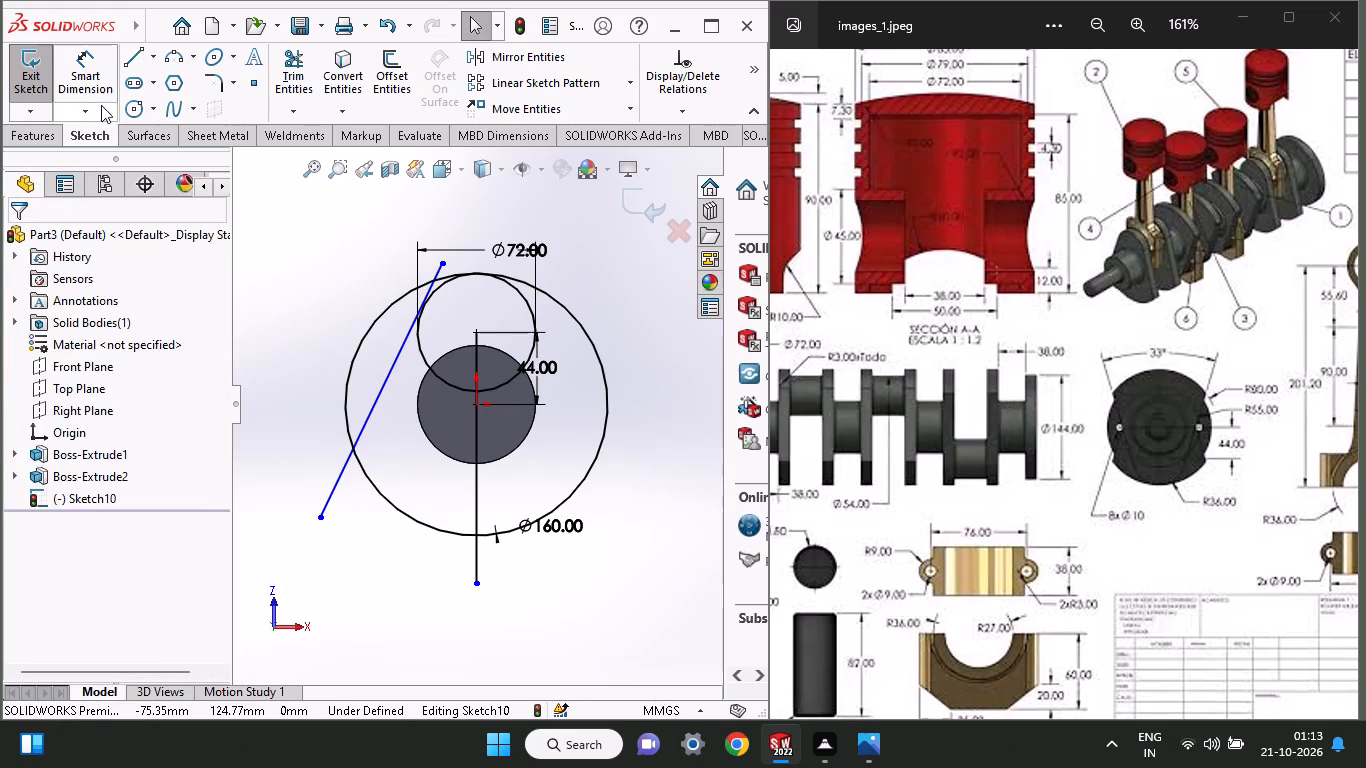
{"action": "left_click", "coordinate": [134, 60]}
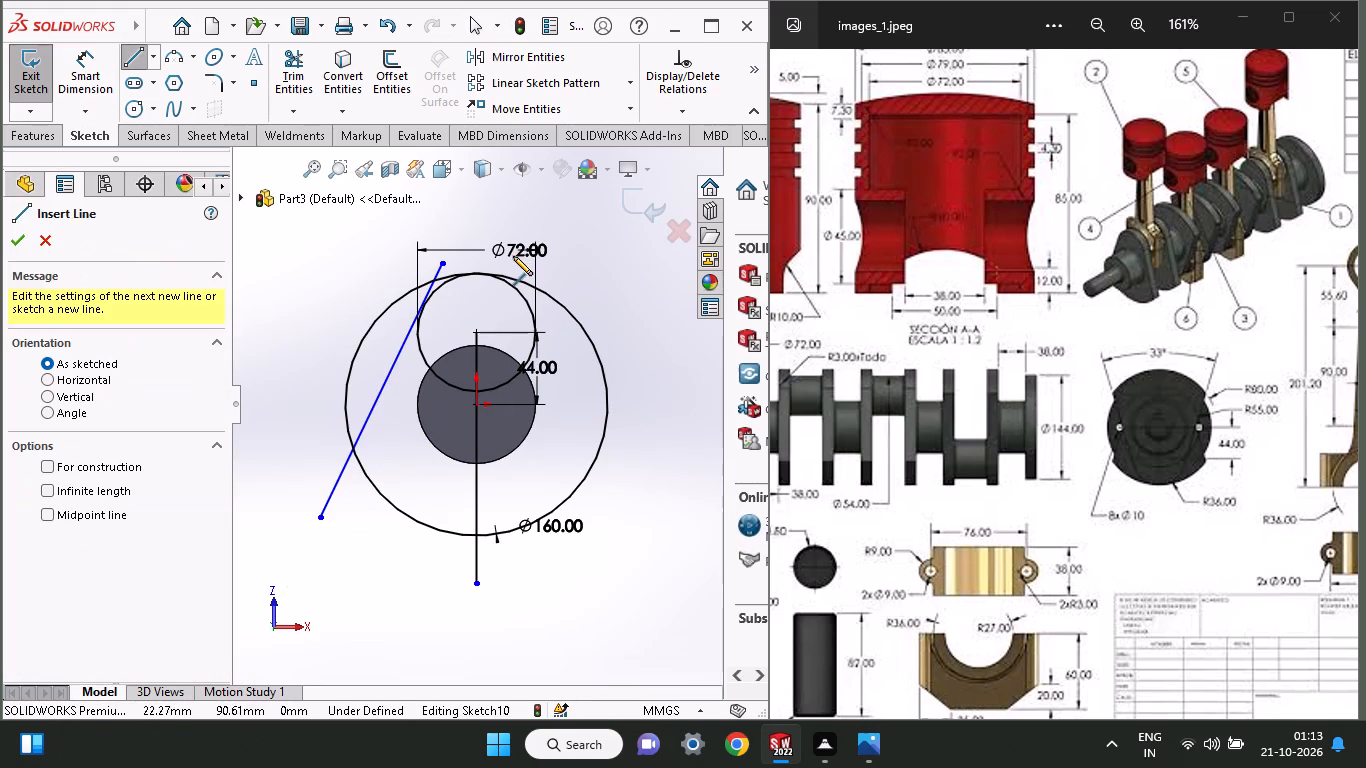
{"action": "left_click", "coordinate": [512, 263]}
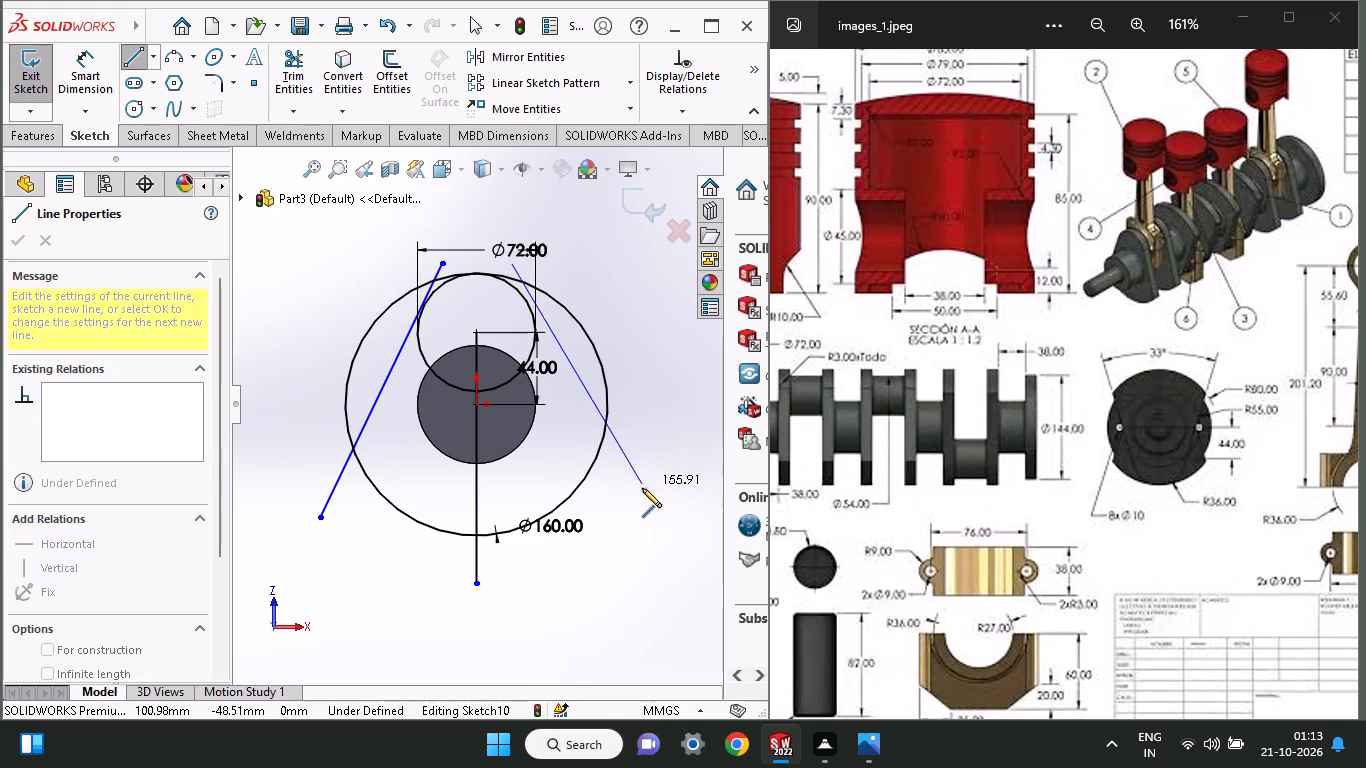
{"action": "left_click", "coordinate": [637, 494]}
{"action": "right_click", "coordinate": [640, 360]}
{"action": "left_click", "coordinate": [653, 369]}
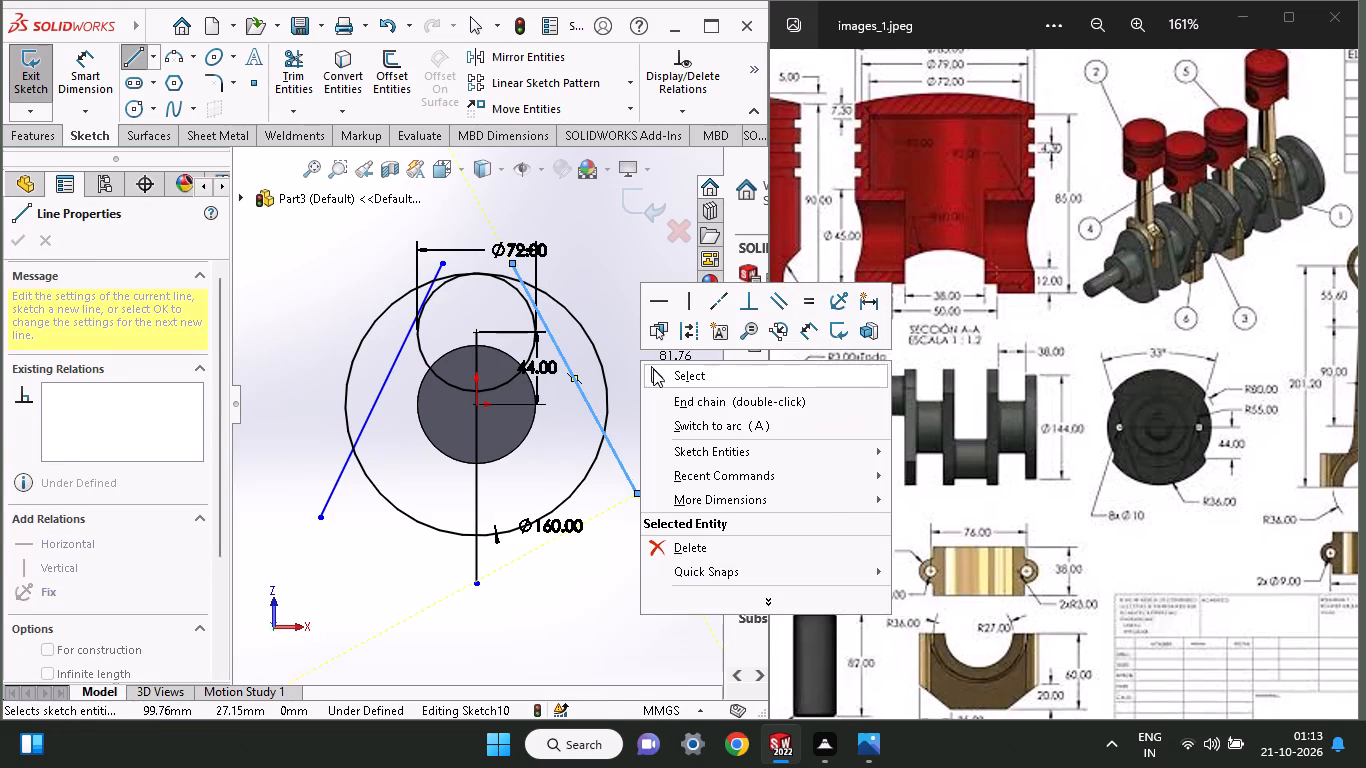
Make the left slanted line tangent to the 72 mm circle.
{"action": "left_click", "coordinate": [438, 288]}
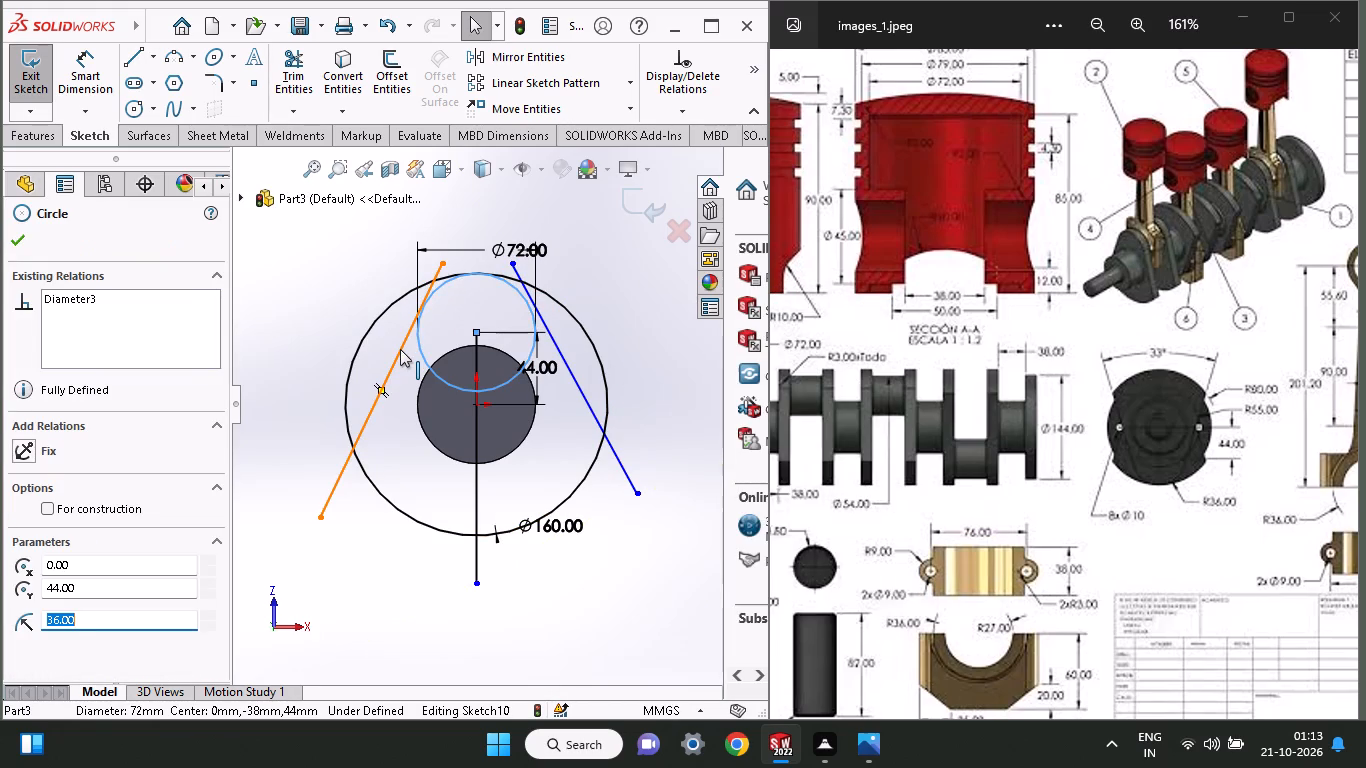
{"action": "left_click", "coordinate": [400, 349], "text": "shift"}
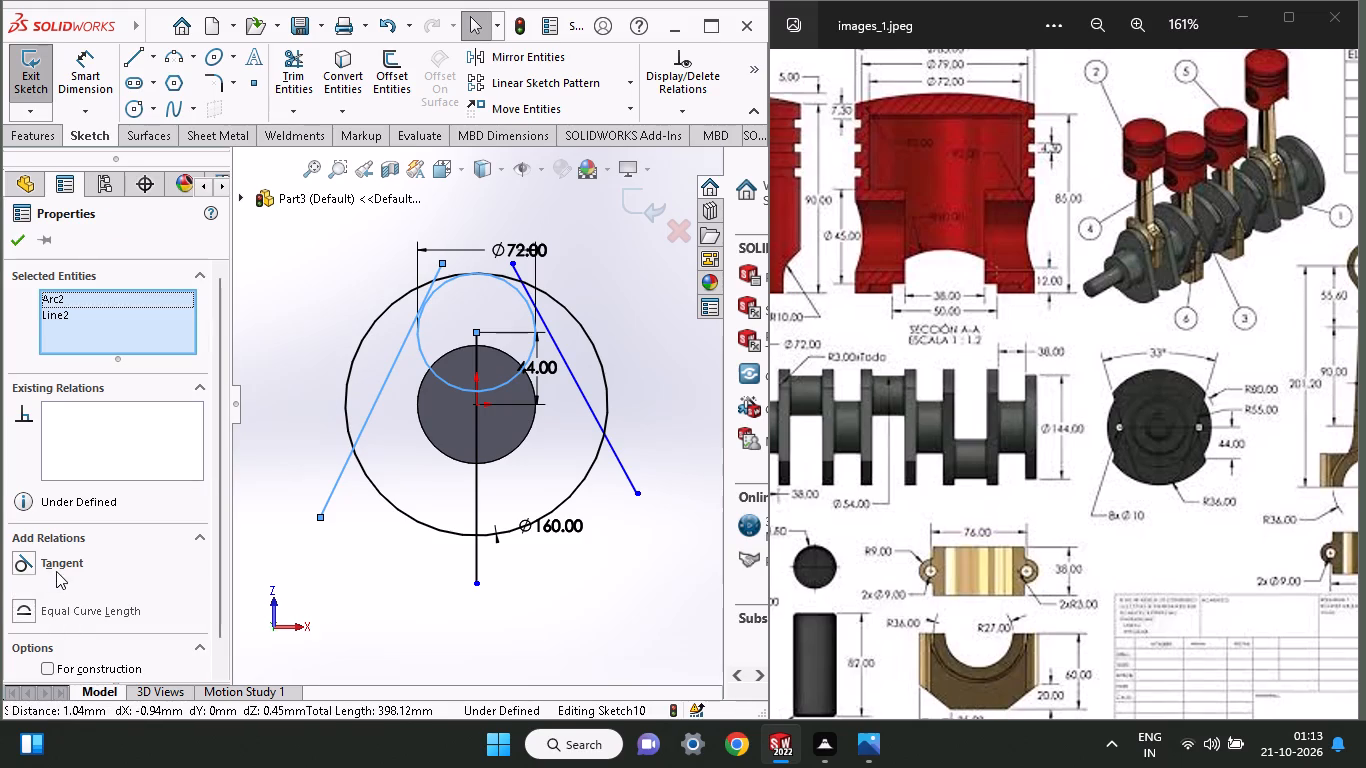
{"action": "left_click", "coordinate": [56, 571]}
{"action": "left_click", "coordinate": [13, 238]}
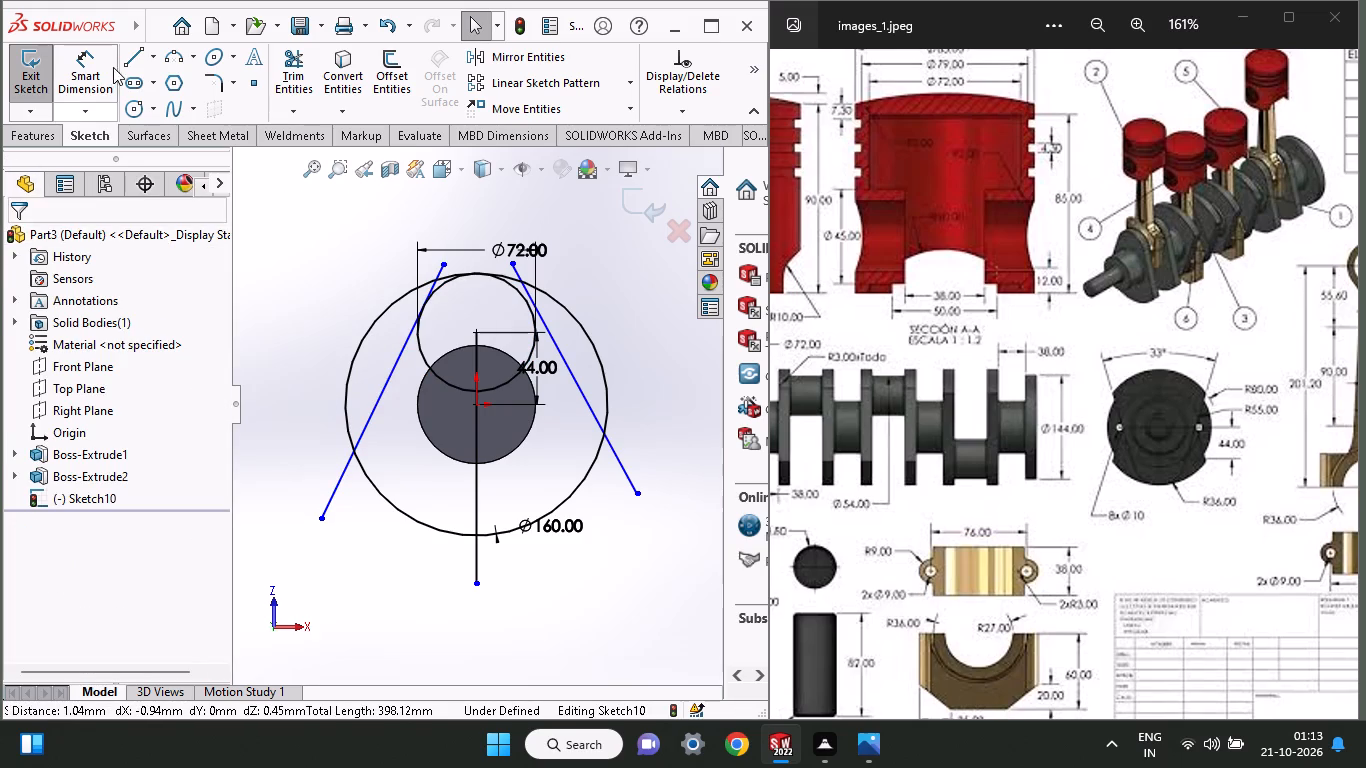
Dimension the angle between the vertical line and the left slanted line as 33/2, giving 16.5°.
{"action": "left_click", "coordinate": [92, 75]}
{"action": "left_click", "coordinate": [479, 509]}
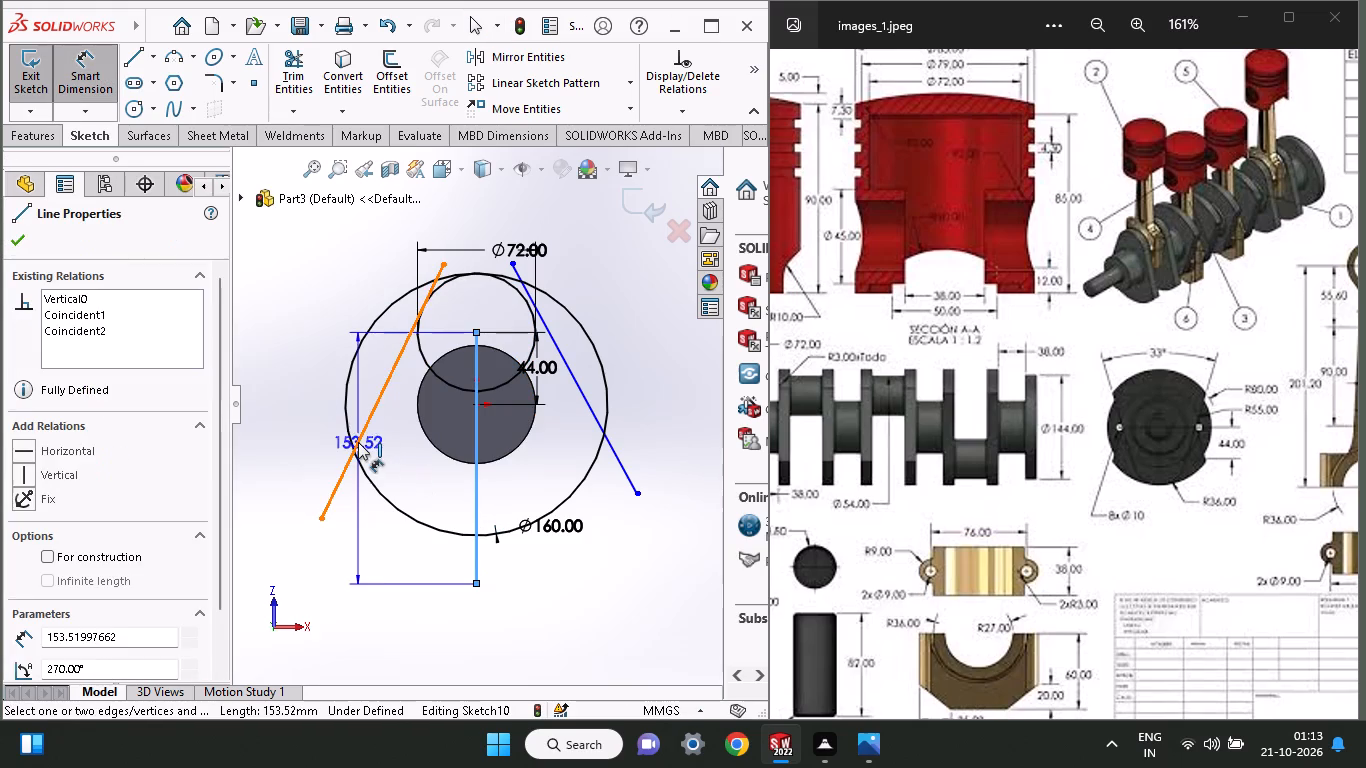
{"action": "left_click", "coordinate": [358, 442]}
{"action": "left_click", "coordinate": [419, 476]}
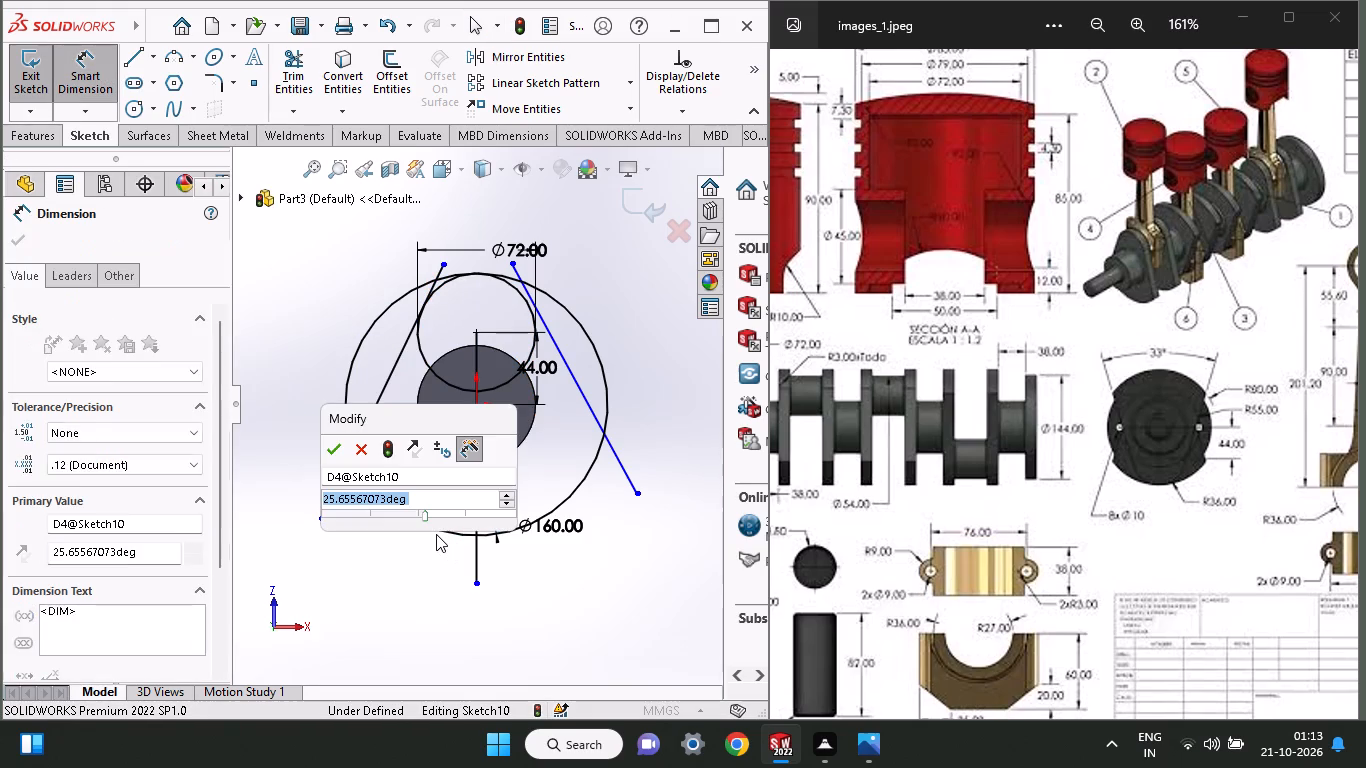
{"action": "type", "text": "33"}
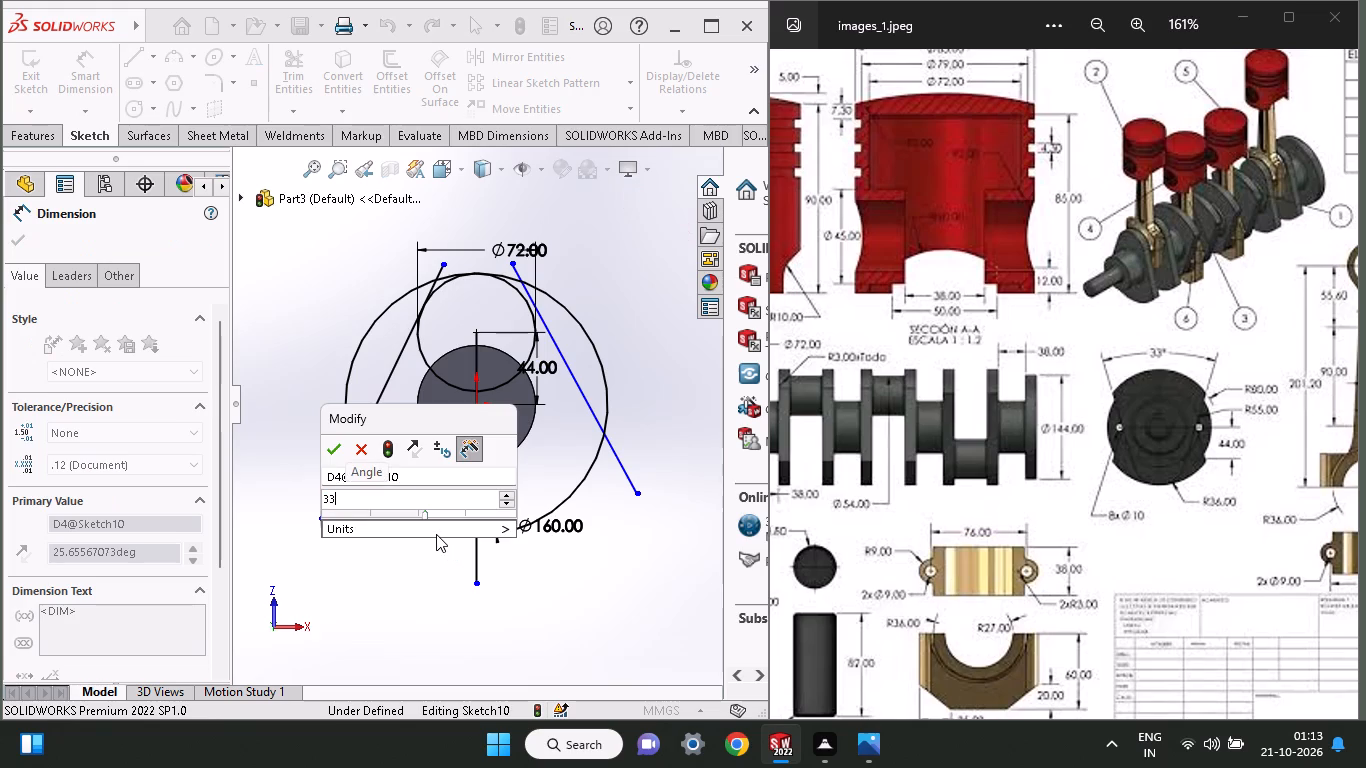
{"action": "type", "text": "/2"}
{"action": "key", "text": "Return"}
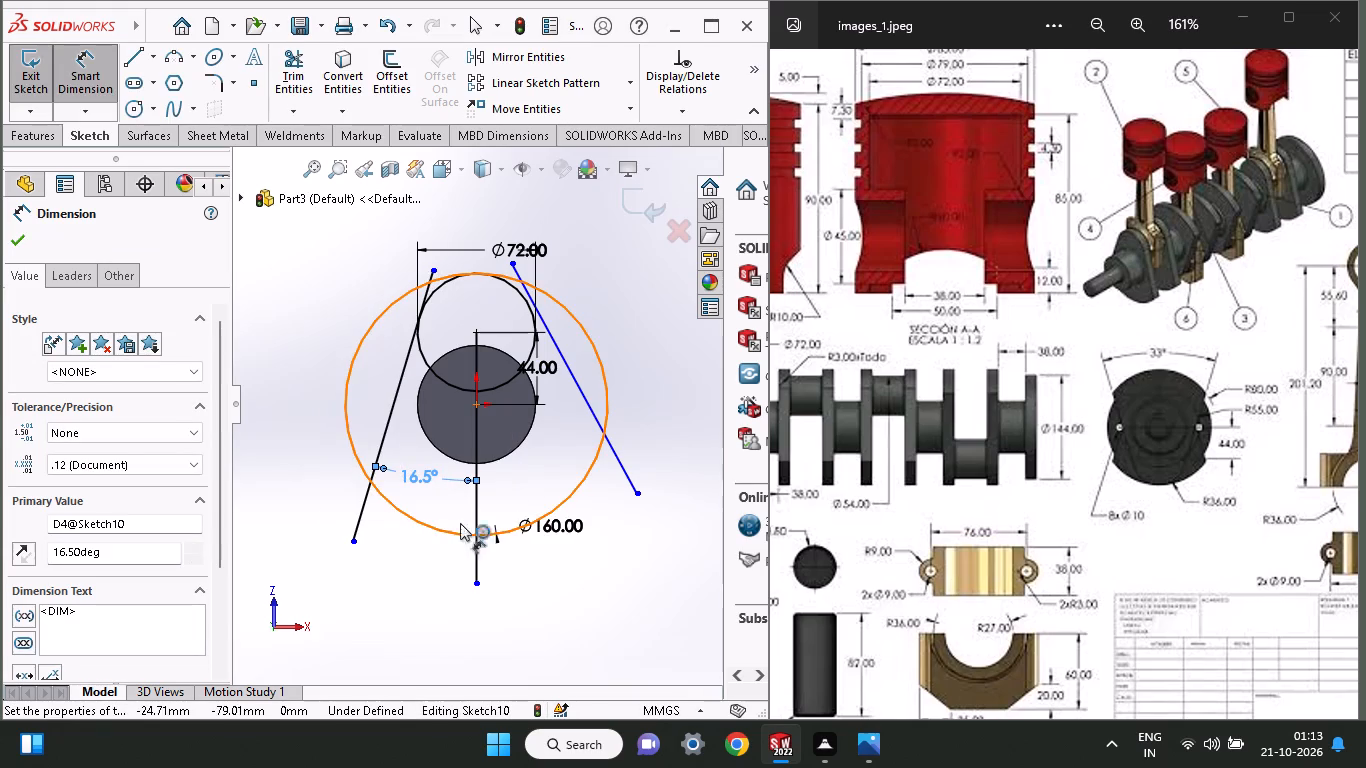
Dimension the angle between the vertical line and the right slanted line as 16.5°.
{"action": "left_click", "coordinate": [472, 518]}
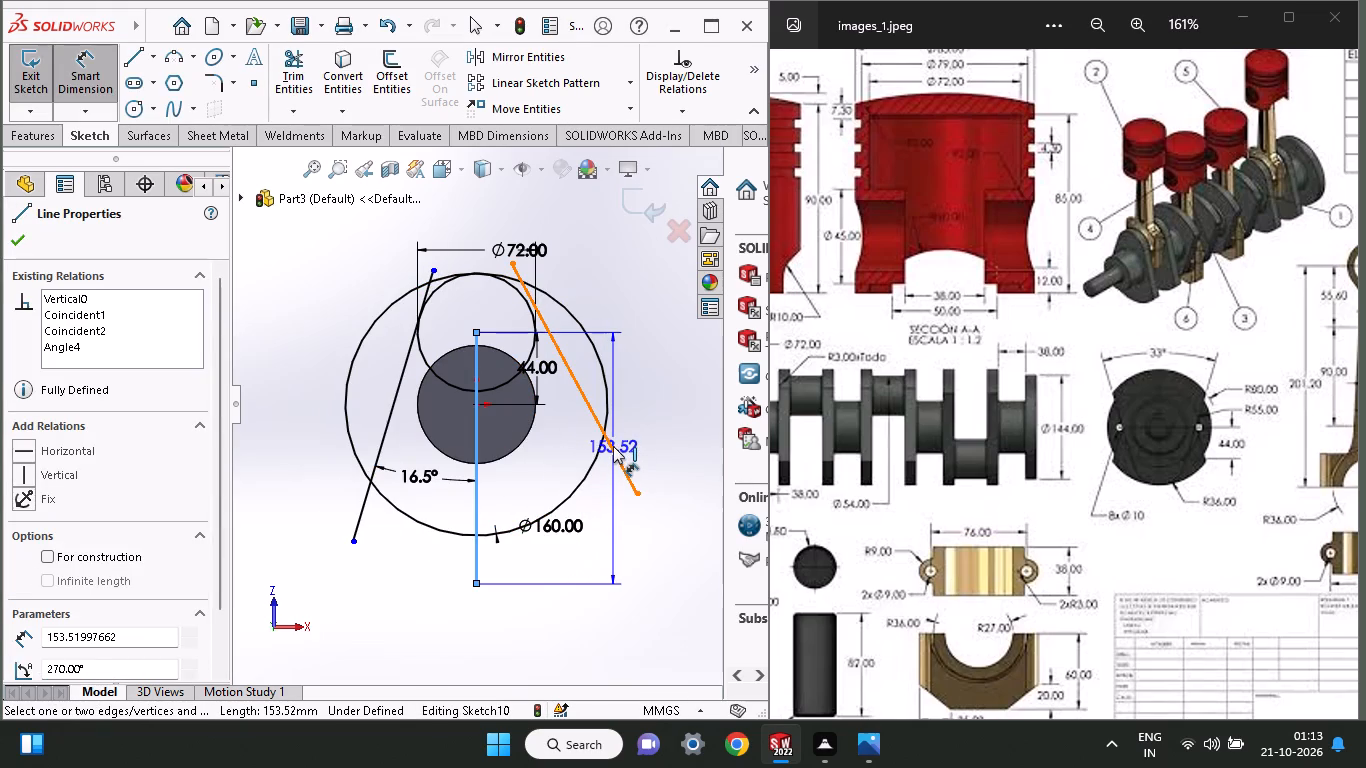
{"action": "left_click", "coordinate": [611, 449]}
{"action": "left_click", "coordinate": [570, 469]}
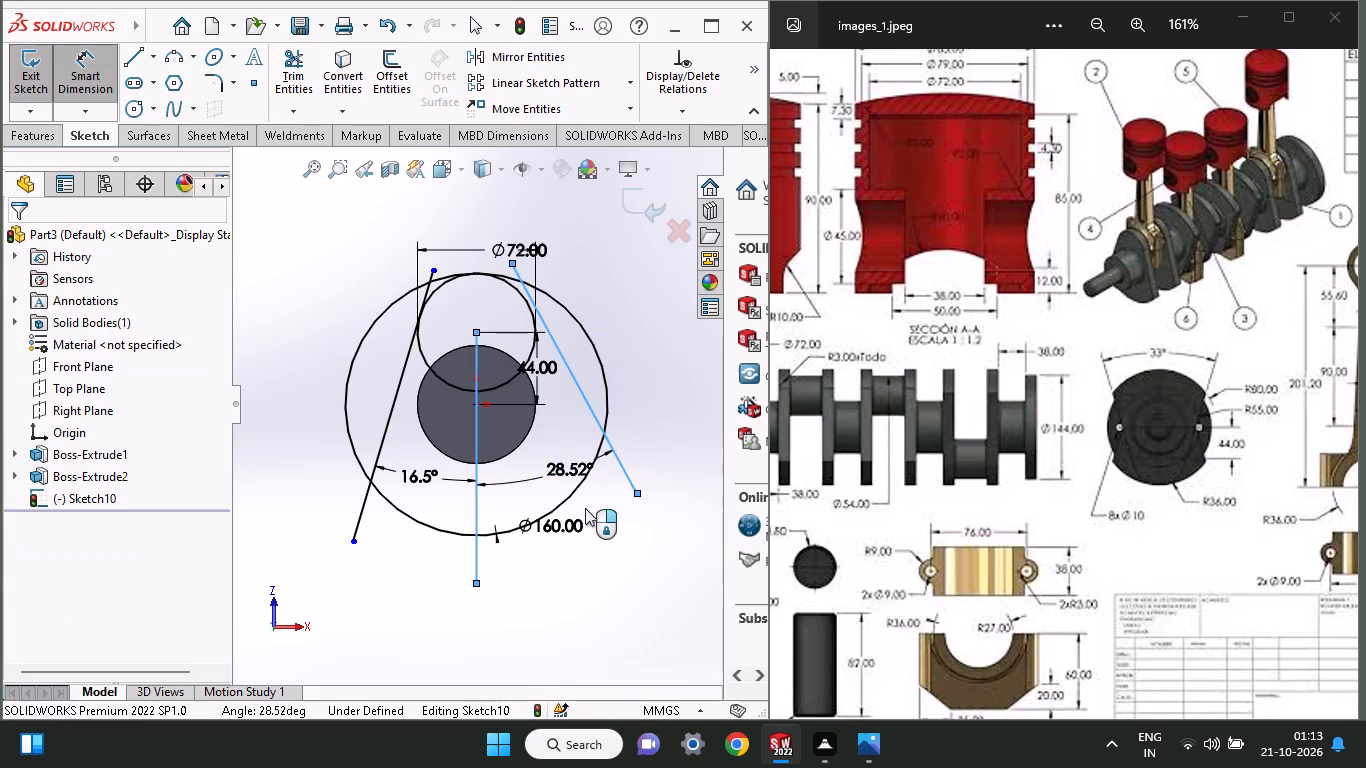
{"action": "type", "text": "16.5"}
{"action": "key", "text": "Return"}
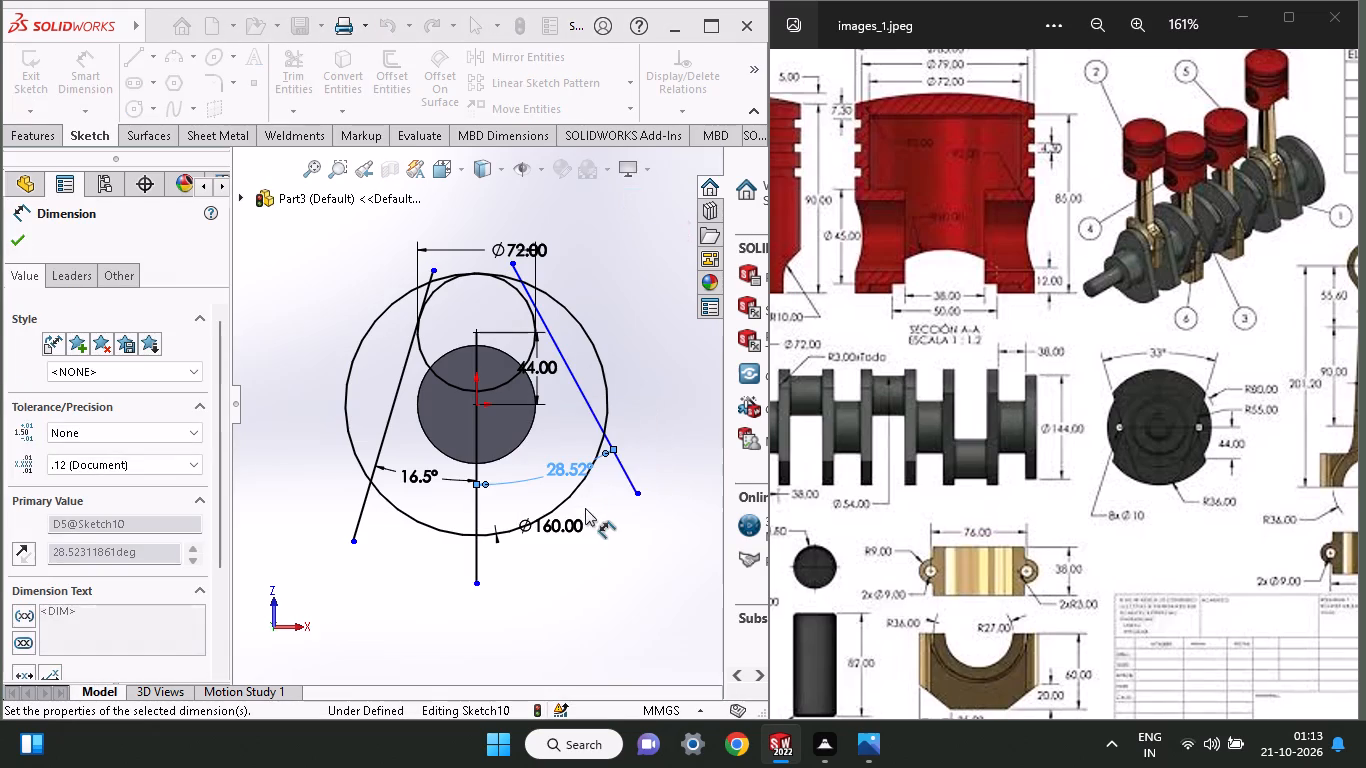
{"action": "left_click", "coordinate": [11, 245]}
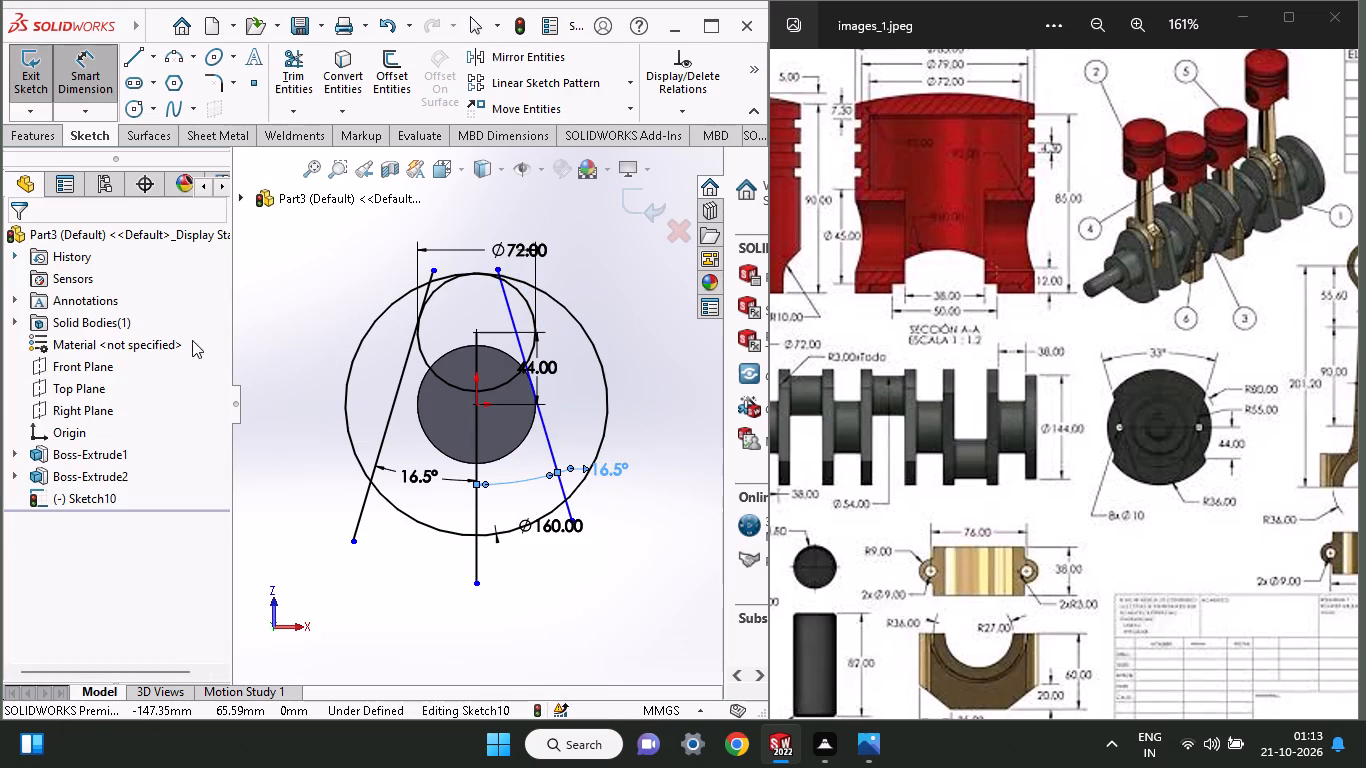
Make the right slanted line tangent to the 72 mm circle.
{"action": "left_click", "coordinate": [506, 300], "text": "shift"}
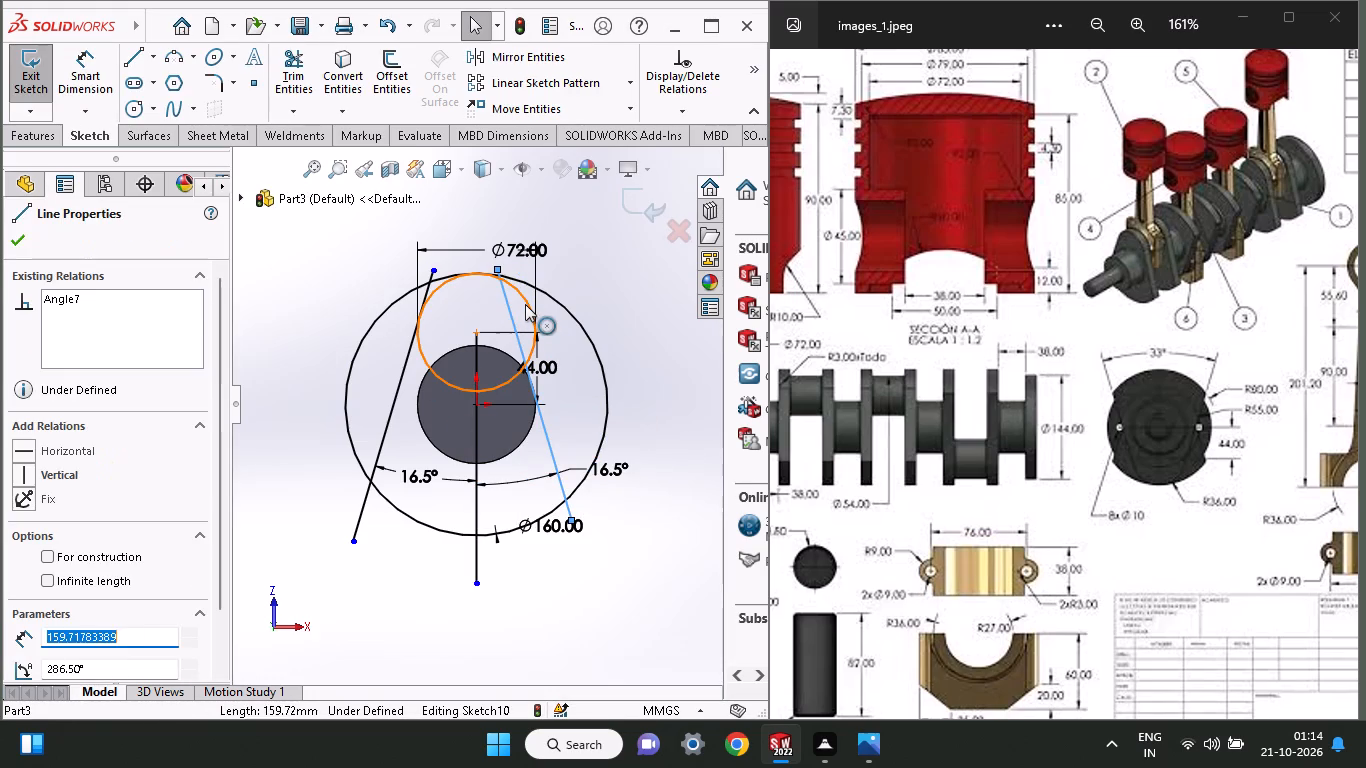
{"action": "left_click", "coordinate": [525, 304], "text": "shift"}
{"action": "left_click", "coordinate": [80, 558]}
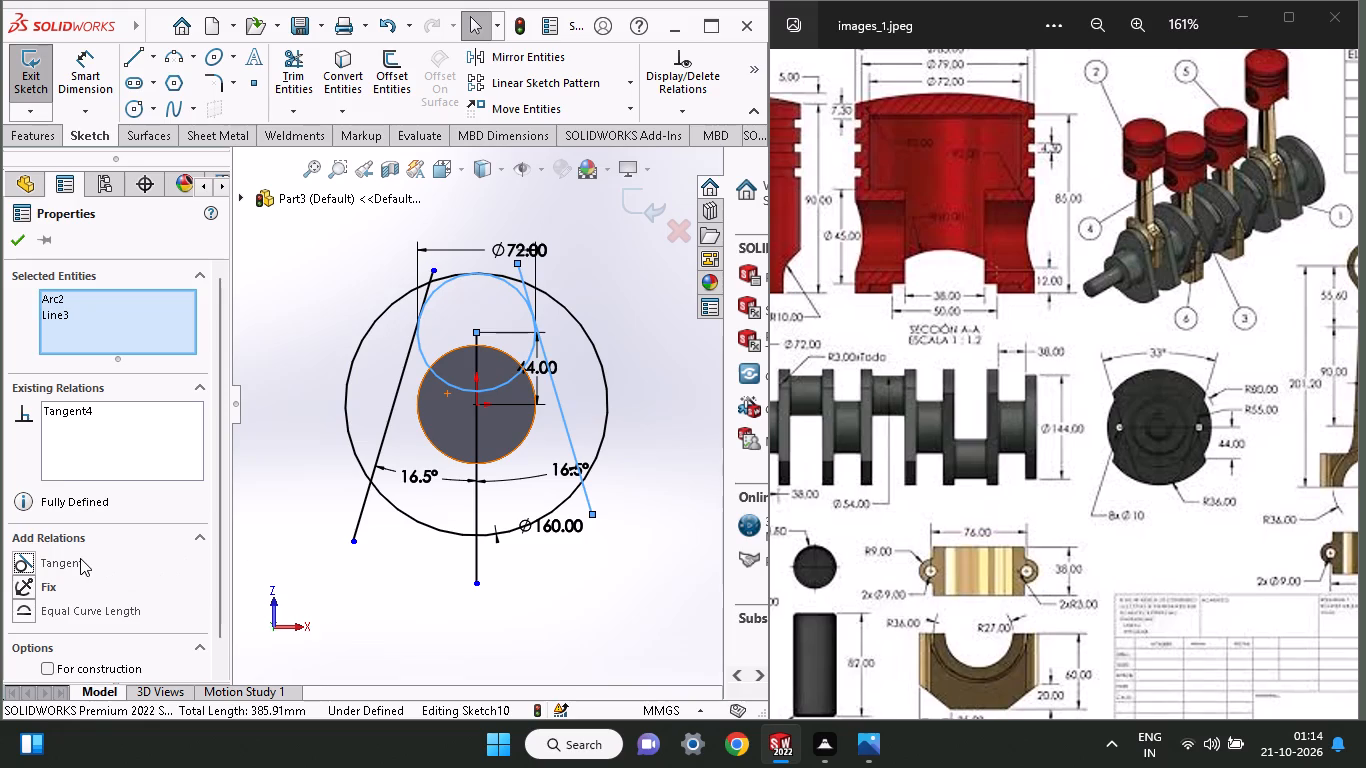
{"action": "left_click", "coordinate": [13, 238]}
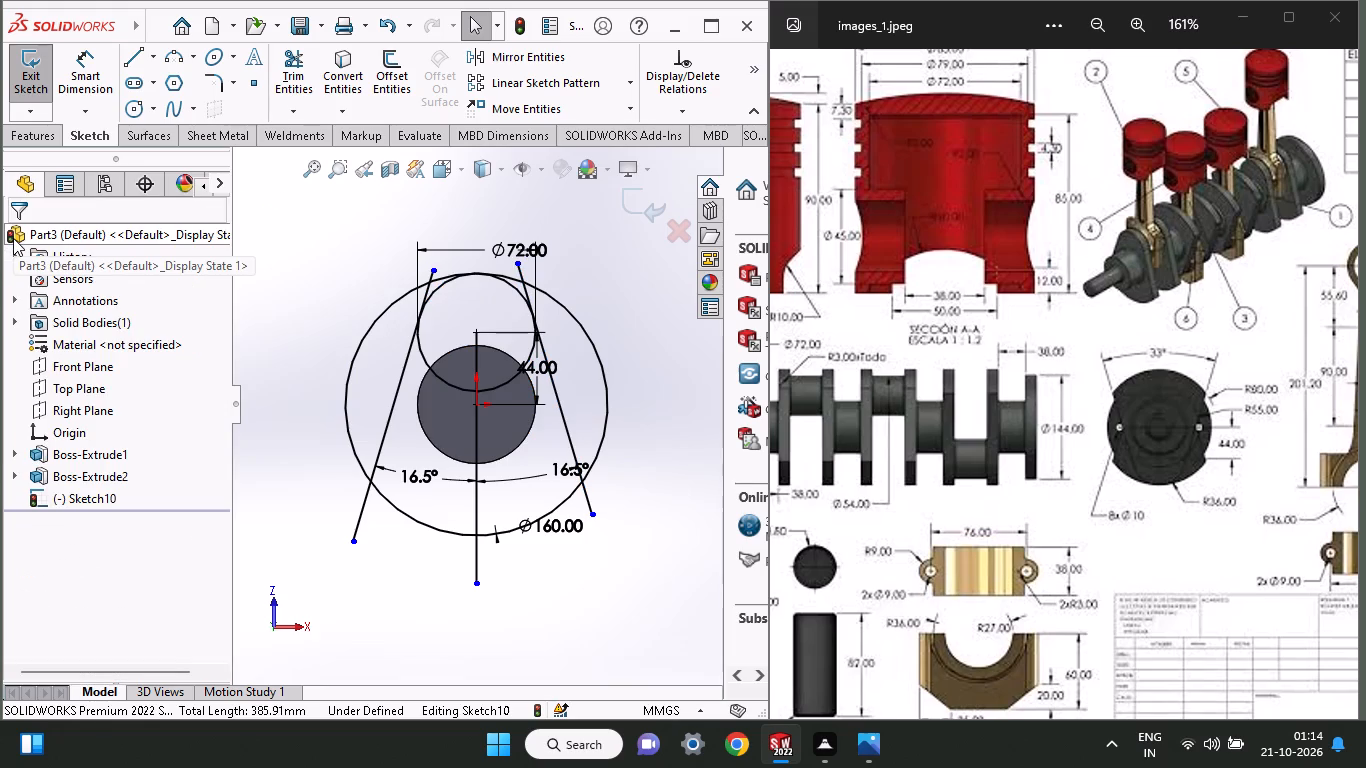
Trim away the side arcs of the 160 mm circle lying outside the two slanted flank lines.
{"action": "left_click", "coordinate": [284, 67]}
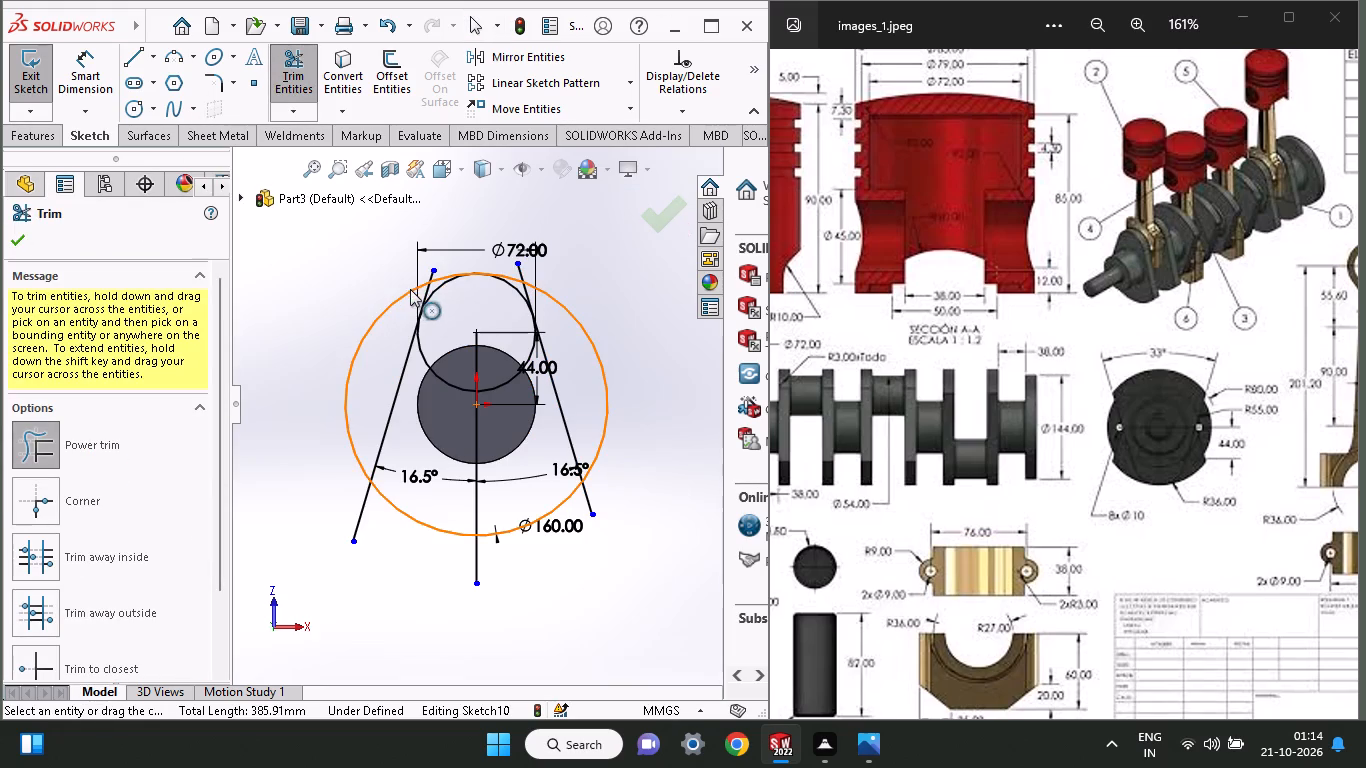
{"action": "left_click_drag", "start_coordinate": [367, 267], "coordinate": [373, 377]}
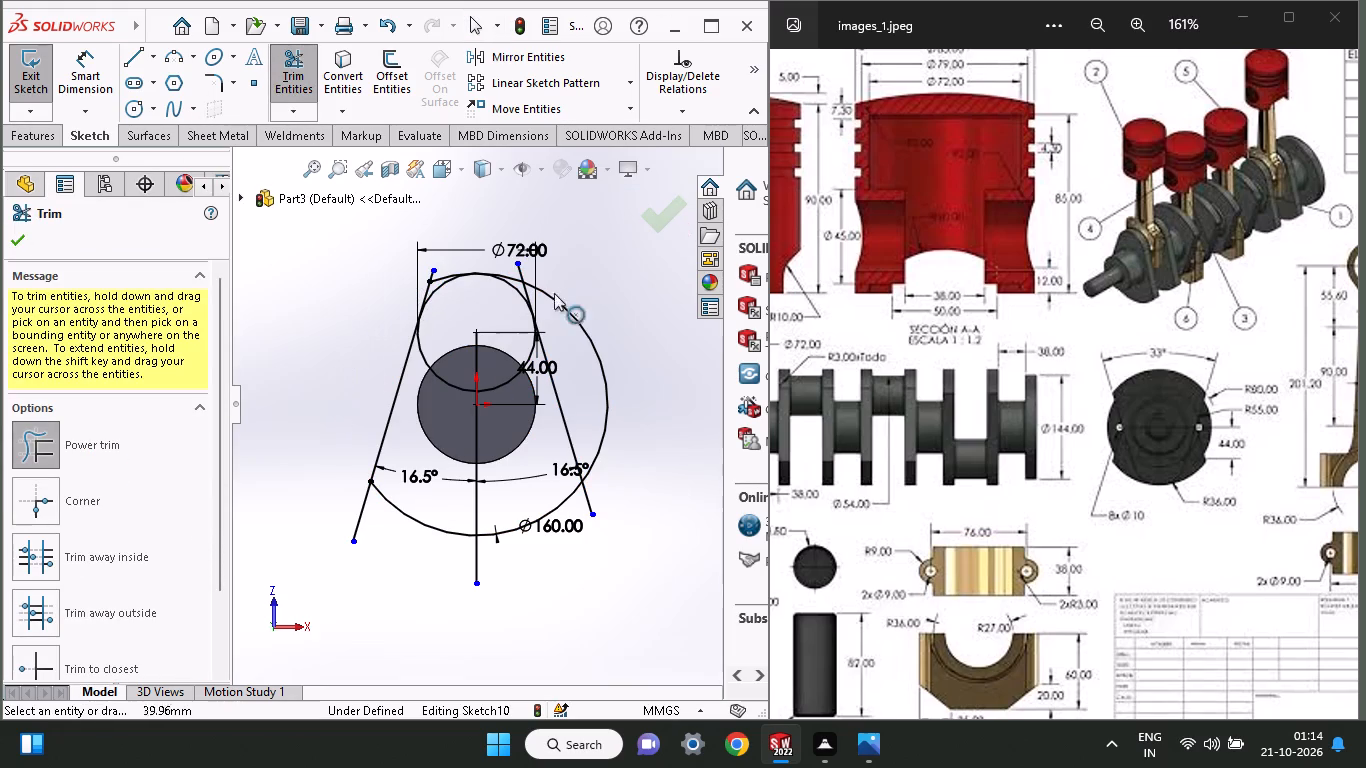
{"action": "left_click_drag", "start_coordinate": [574, 276], "coordinate": [574, 393]}
{"action": "left_click_drag", "start_coordinate": [576, 253], "coordinate": [583, 397]}
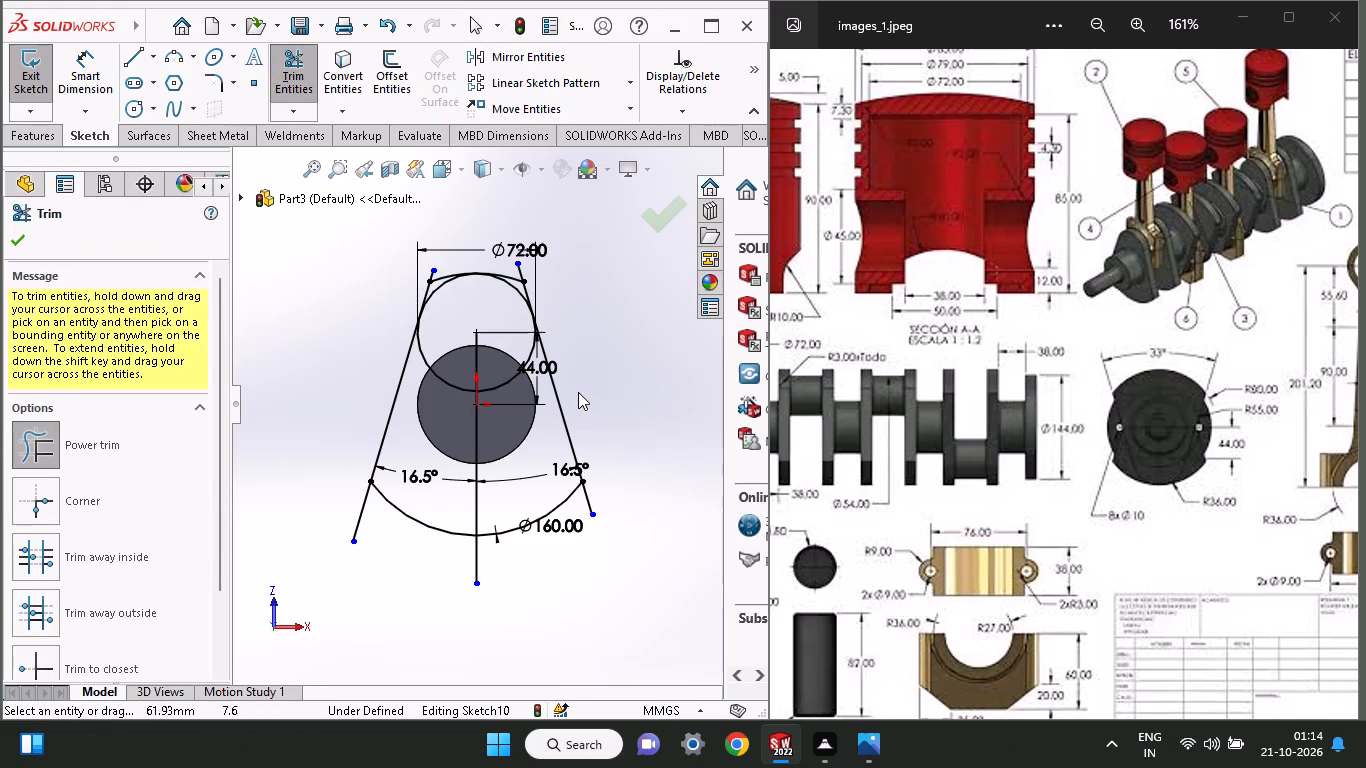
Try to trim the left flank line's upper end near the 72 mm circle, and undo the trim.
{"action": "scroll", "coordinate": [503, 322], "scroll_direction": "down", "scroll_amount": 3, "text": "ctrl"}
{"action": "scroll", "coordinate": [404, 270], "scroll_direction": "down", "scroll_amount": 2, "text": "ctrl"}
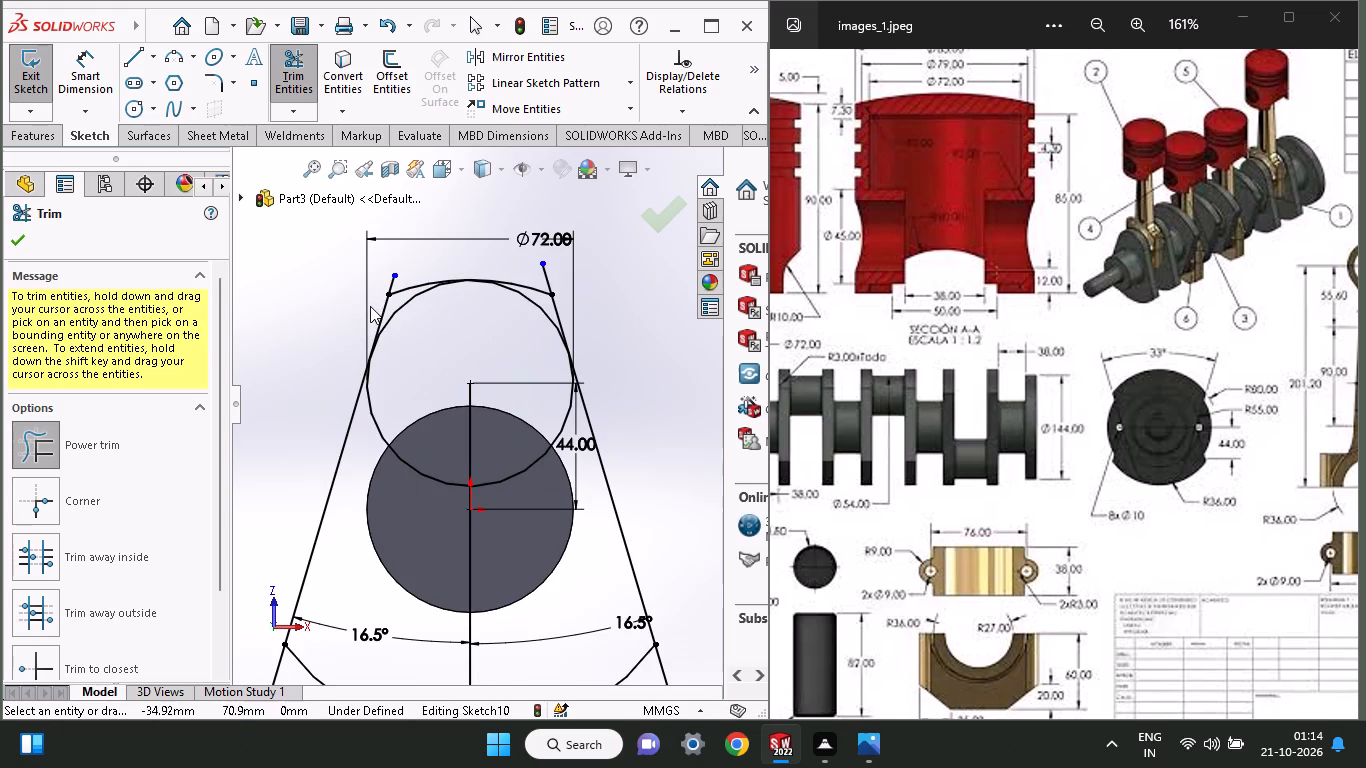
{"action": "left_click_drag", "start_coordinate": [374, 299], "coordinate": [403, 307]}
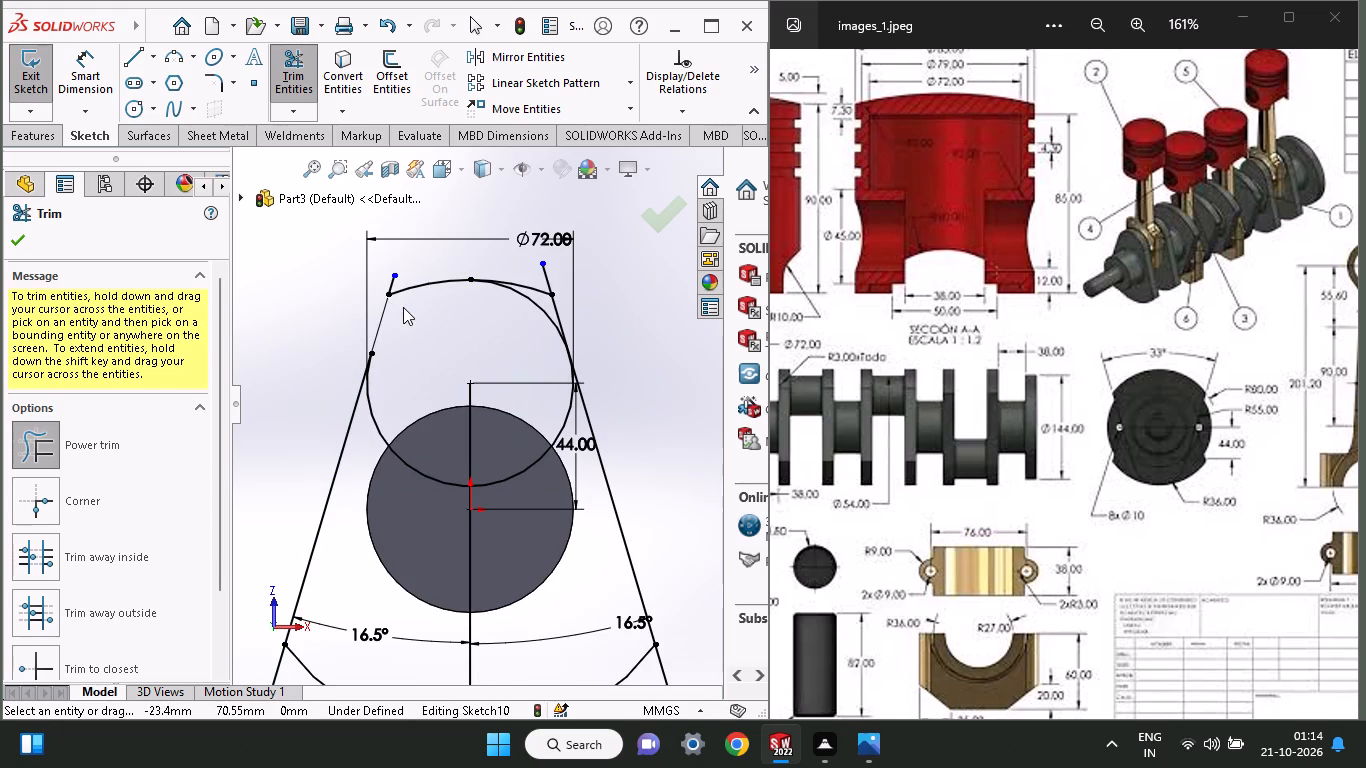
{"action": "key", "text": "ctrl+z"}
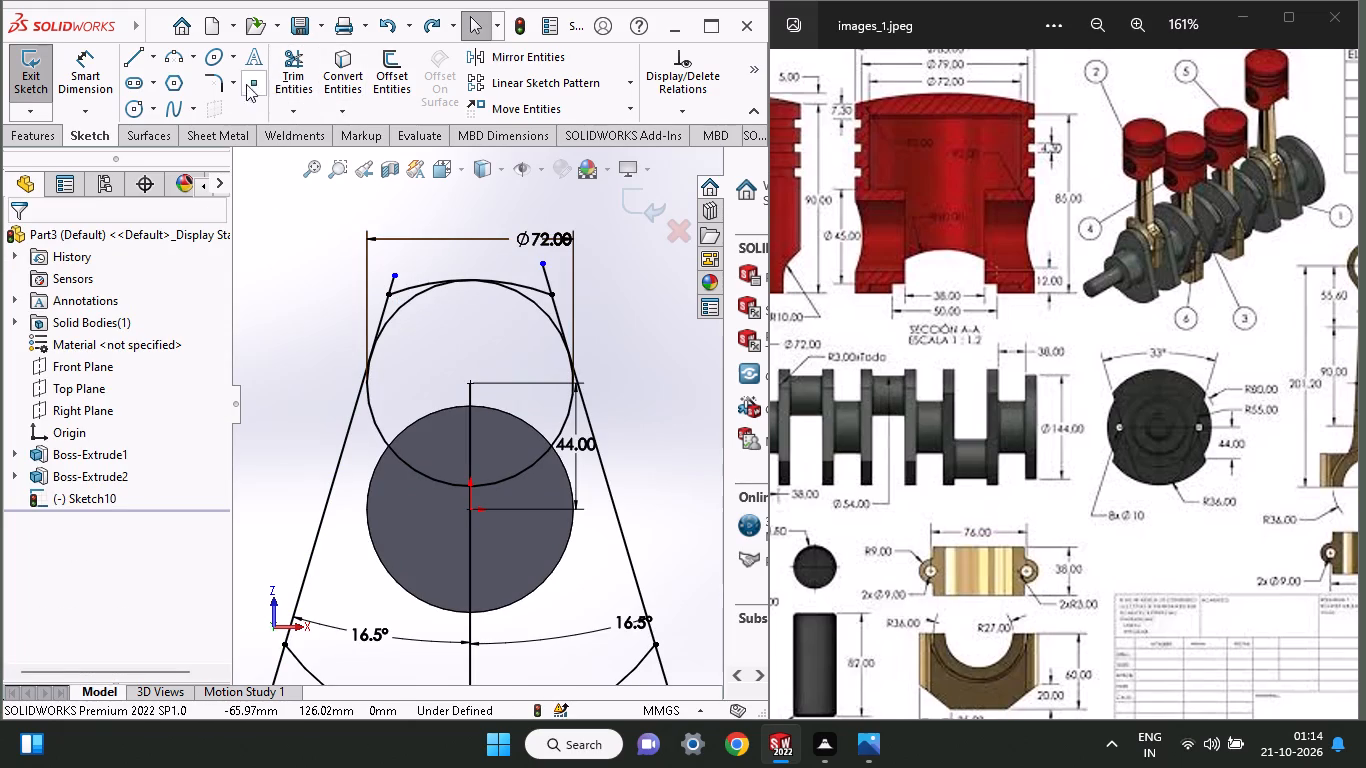
Trim both flank lines above their tangency with the 72 mm circle and remove the 160 mm circle's remaining top arc.
{"action": "left_click", "coordinate": [274, 75]}
{"action": "left_click_drag", "start_coordinate": [374, 295], "coordinate": [398, 292]}
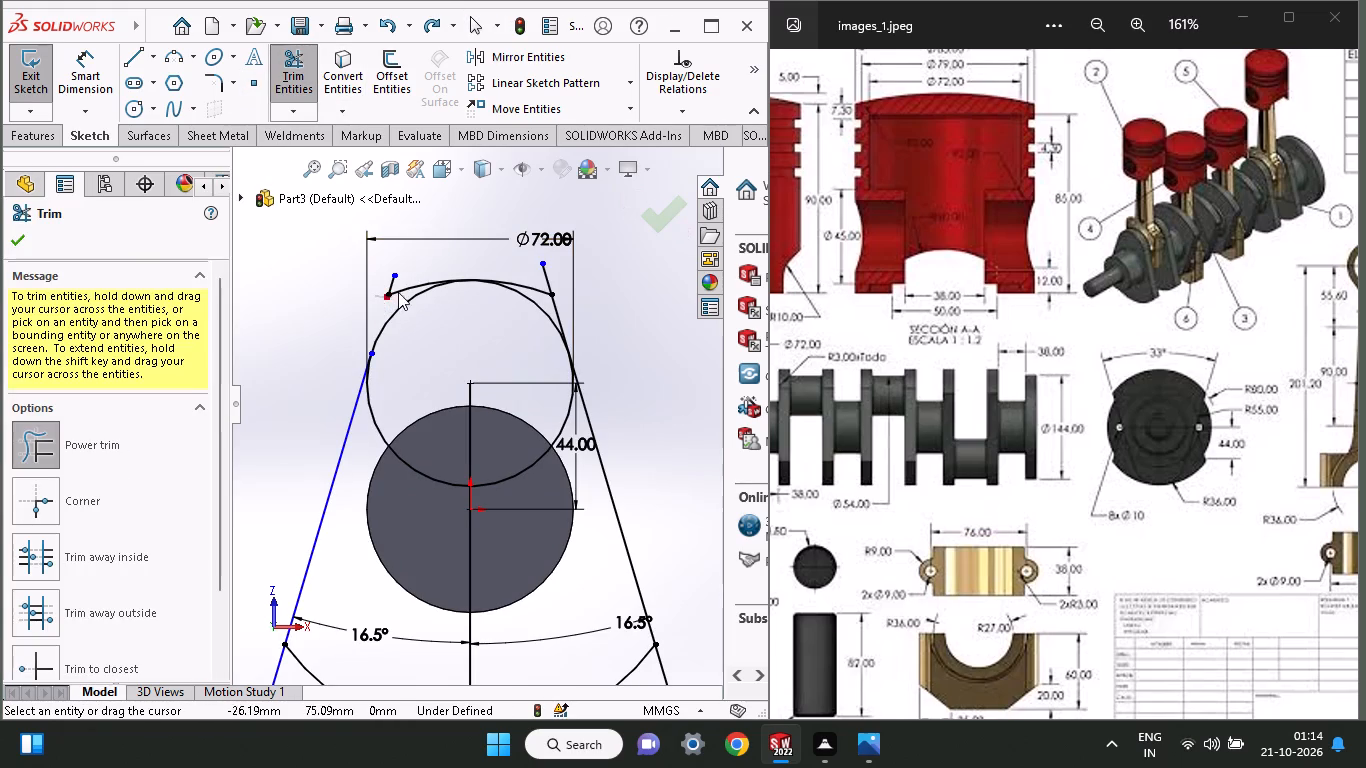
{"action": "left_click_drag", "start_coordinate": [398, 292], "coordinate": [390, 277]}
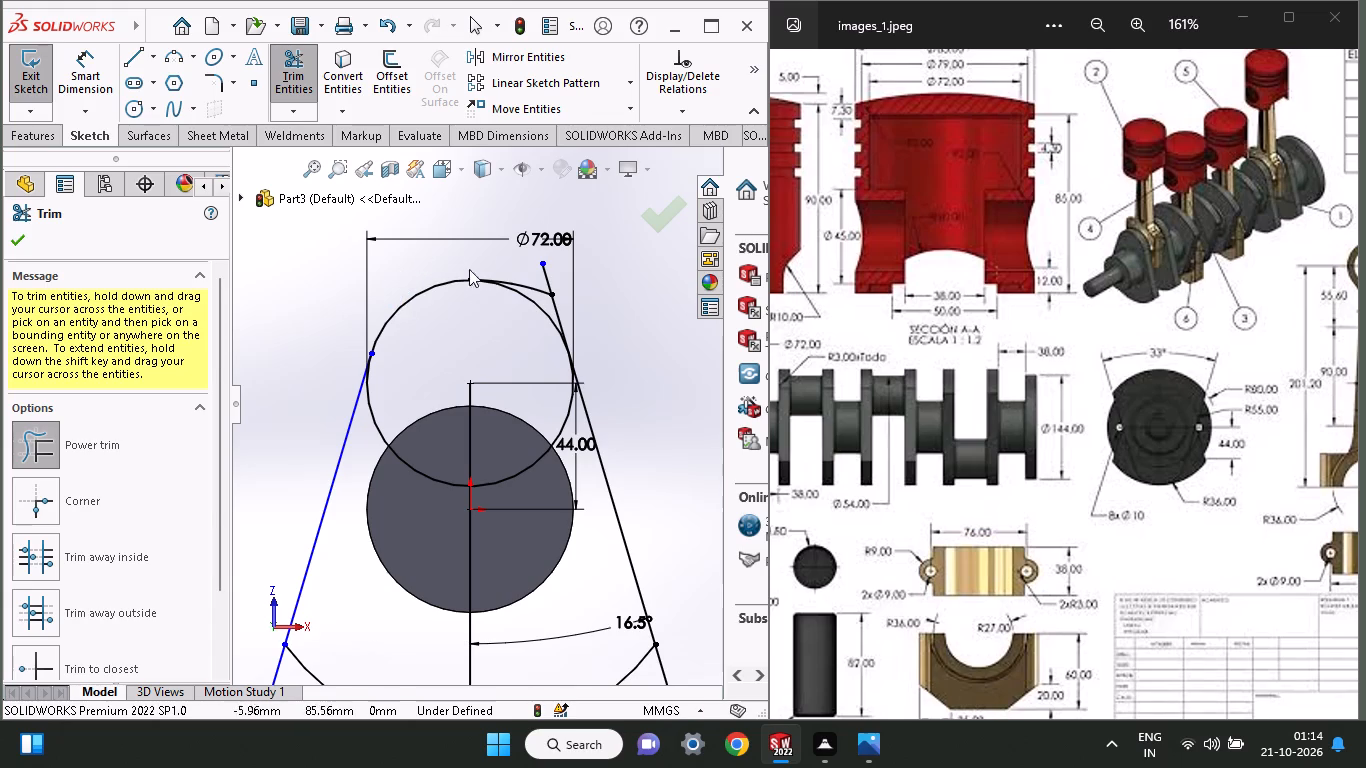
{"action": "left_click_drag", "start_coordinate": [518, 254], "coordinate": [550, 300]}
{"action": "left_click_drag", "start_coordinate": [550, 300], "coordinate": [560, 305]}
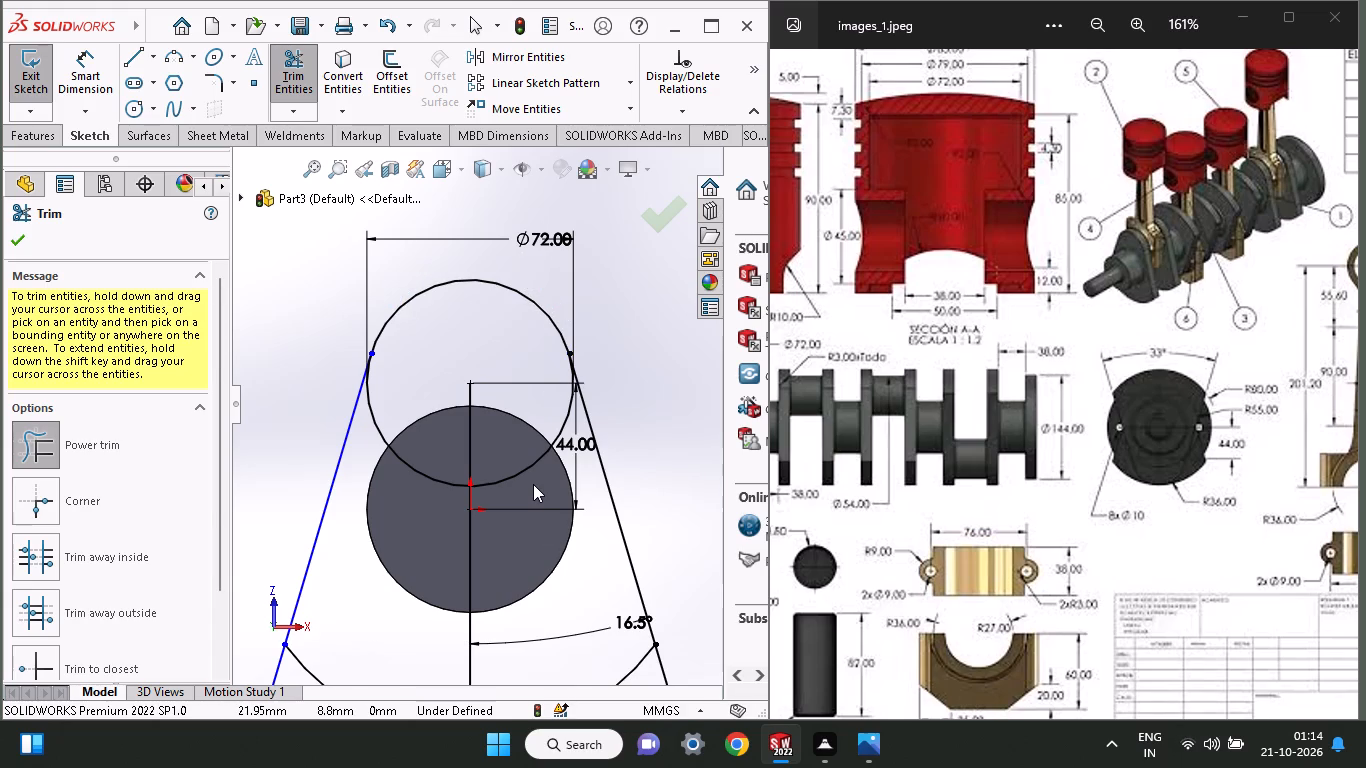
Trim the lower ends of both flank lines that extend past the 160 mm arc.
{"action": "scroll", "coordinate": [533, 484], "scroll_direction": "up", "scroll_amount": 2, "text": "ctrl"}
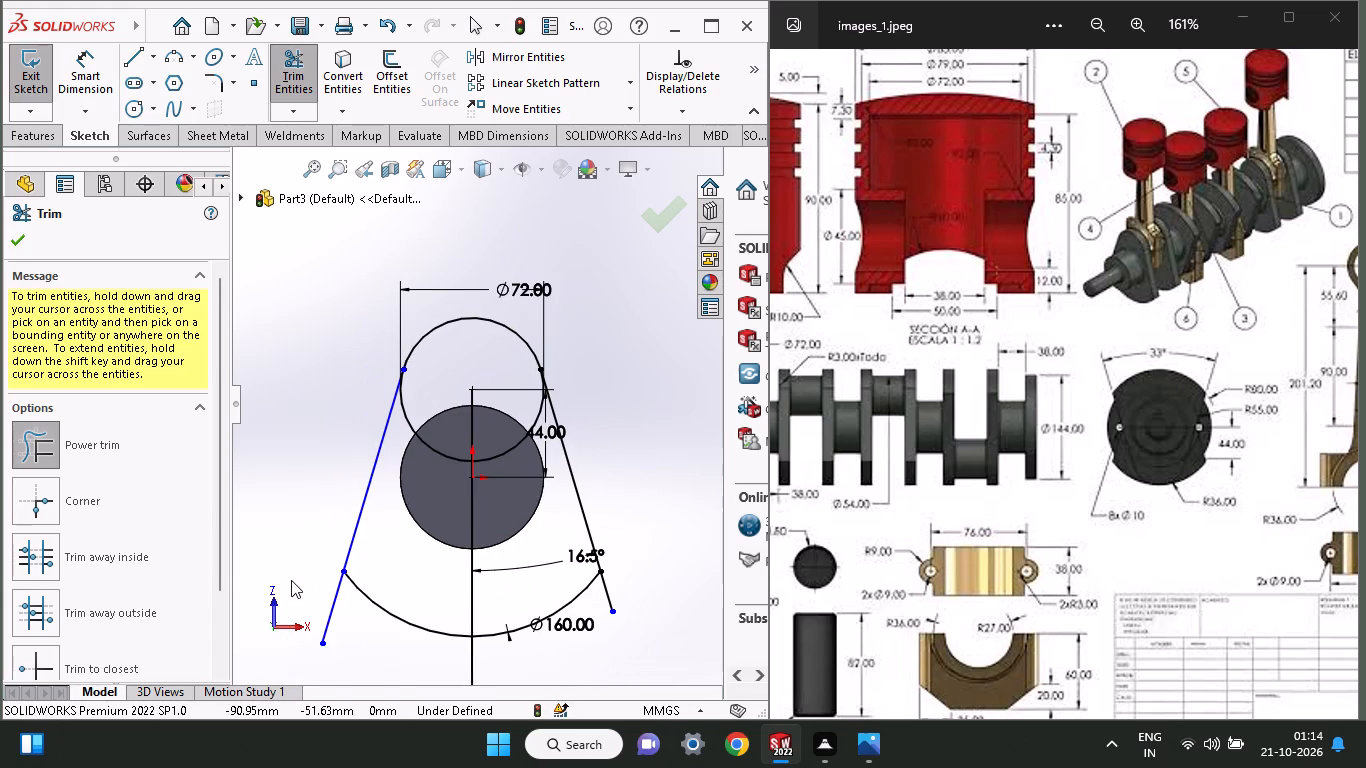
{"action": "left_click_drag", "start_coordinate": [291, 580], "coordinate": [344, 614]}
{"action": "left_click_drag", "start_coordinate": [642, 558], "coordinate": [616, 599]}
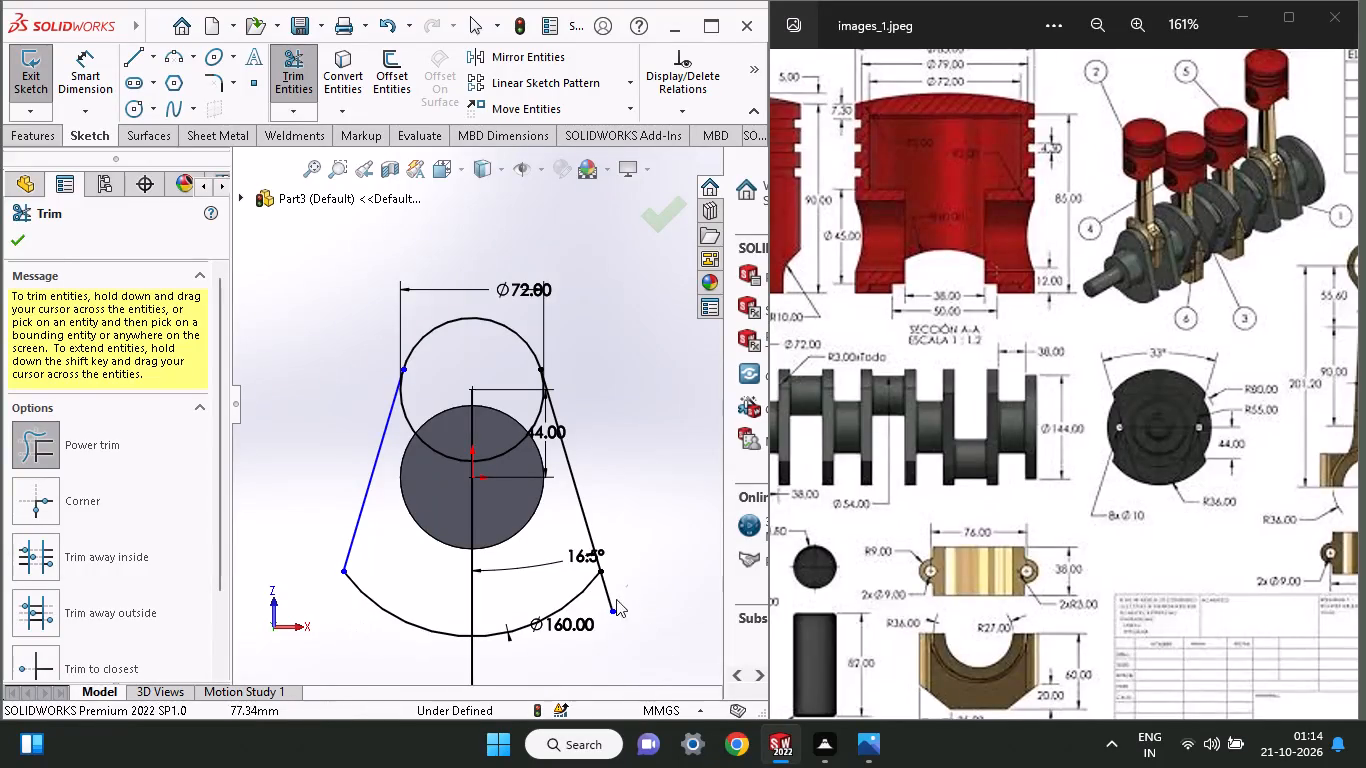
{"action": "left_click_drag", "start_coordinate": [616, 599], "coordinate": [588, 628]}
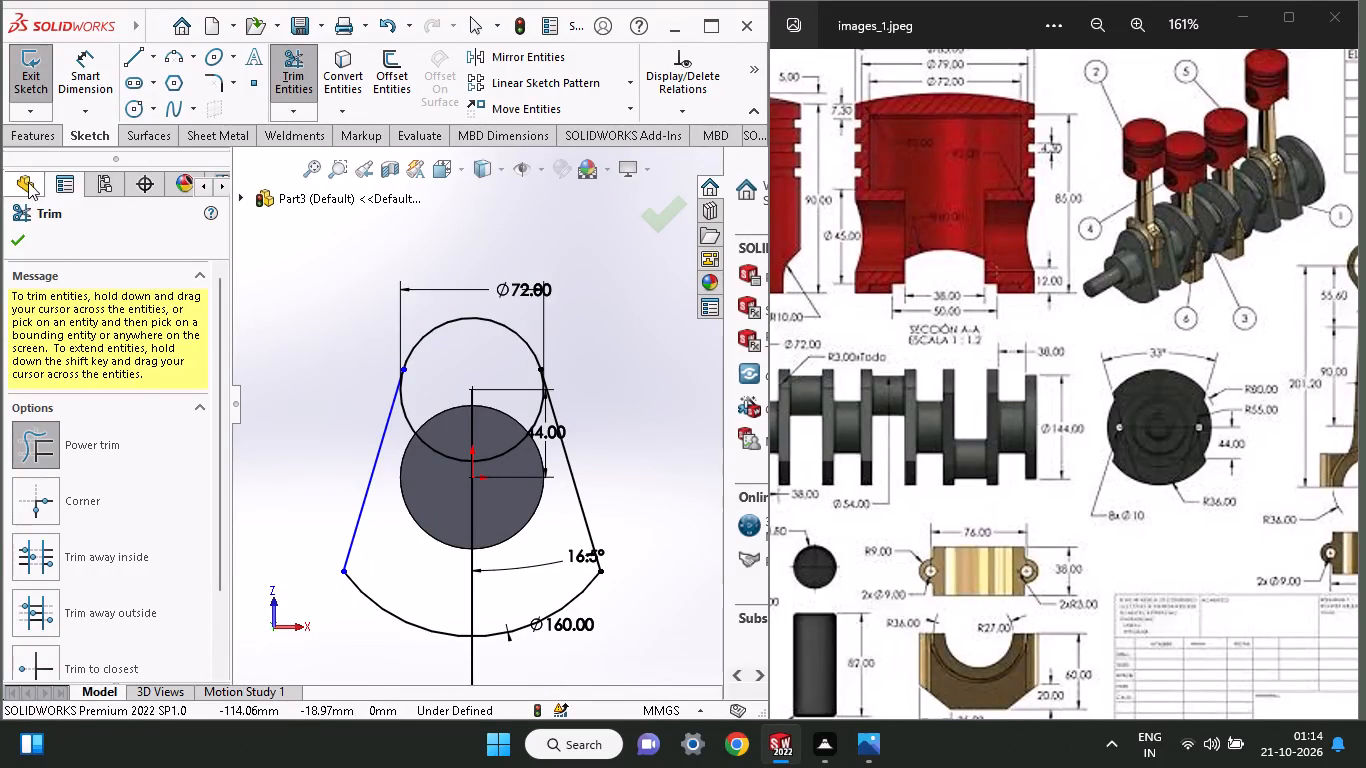
Extrude all enclosed regions of the web profile as a 14 mm blind boss merged with the shaft.
{"action": "left_click", "coordinate": [29, 134]}
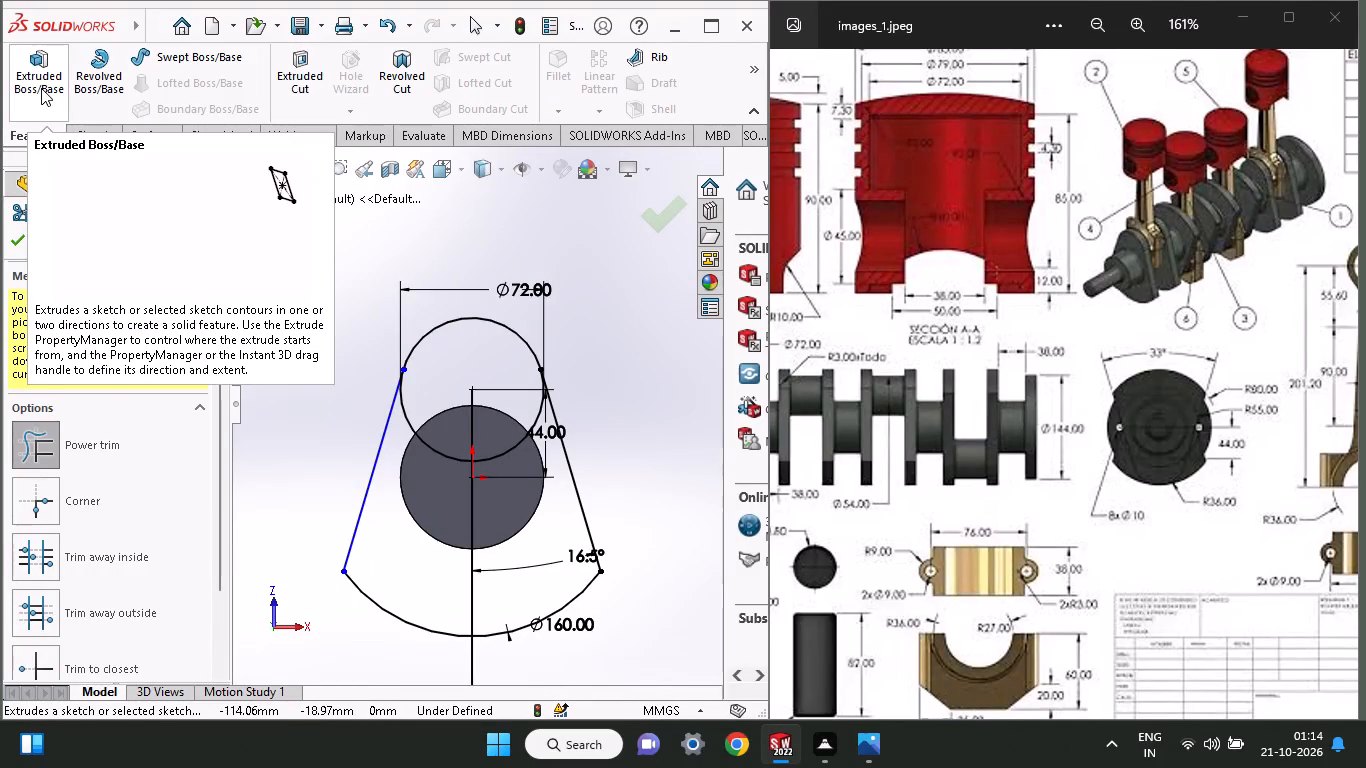
{"action": "left_click", "coordinate": [41, 88]}
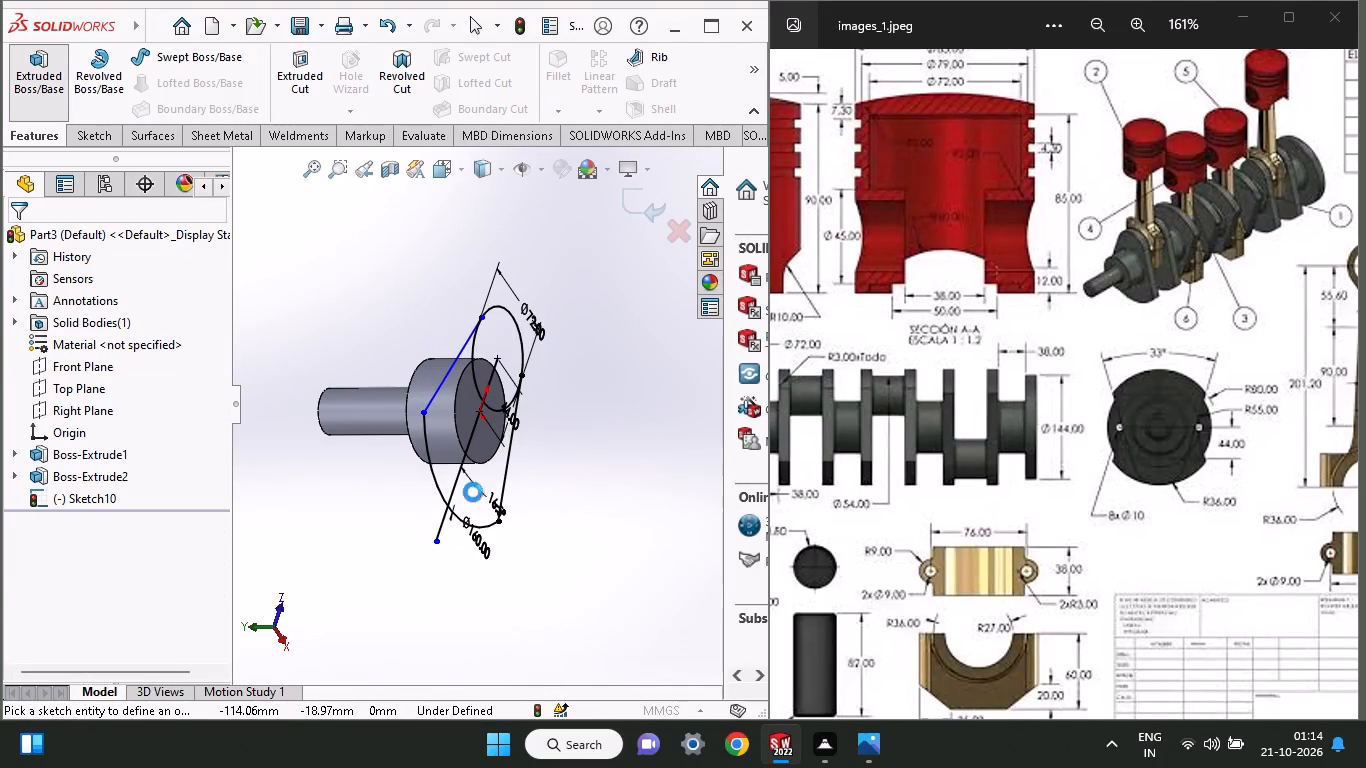
{"action": "left_click", "coordinate": [434, 439]}
{"action": "left_click", "coordinate": [478, 492]}
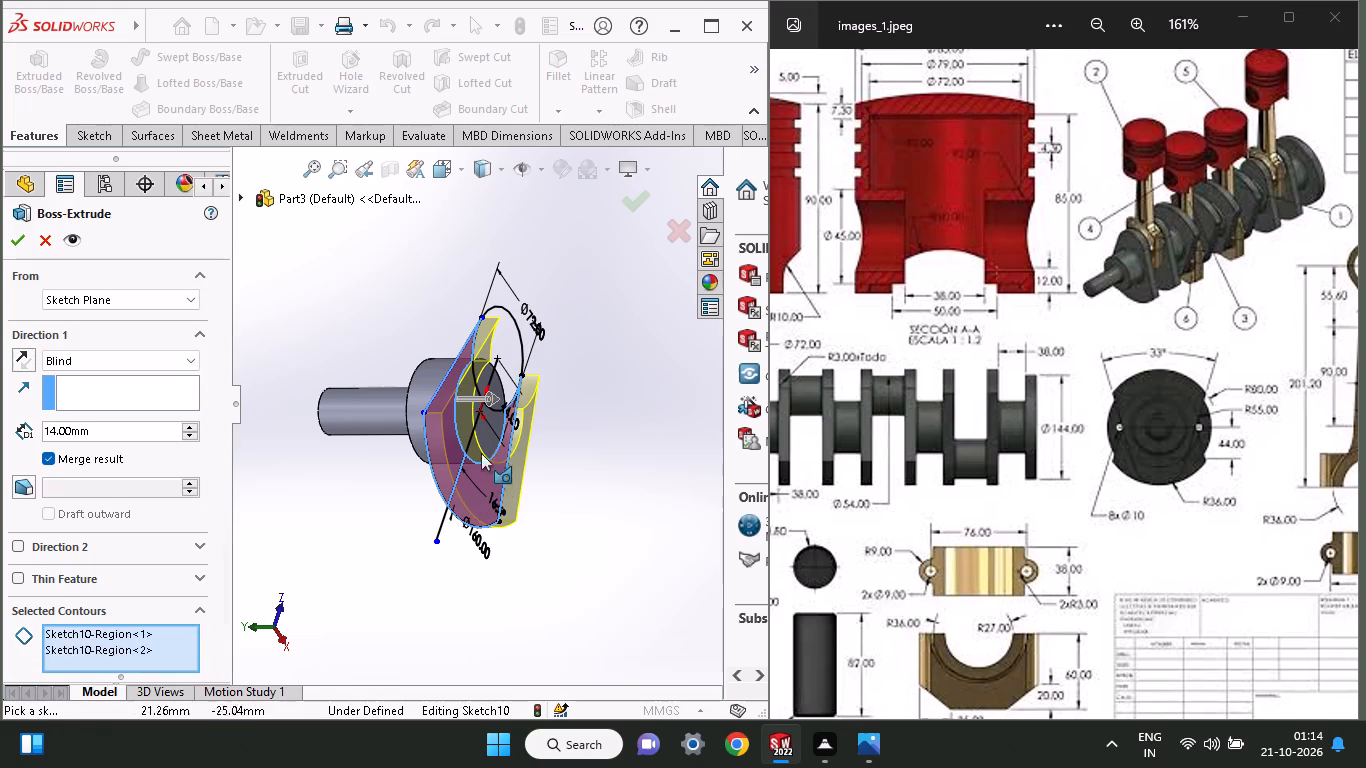
{"action": "left_click", "coordinate": [488, 428]}
{"action": "left_click", "coordinate": [511, 378]}
{"action": "middle_click_drag", "start_coordinate": [578, 426], "coordinate": [578, 427]}
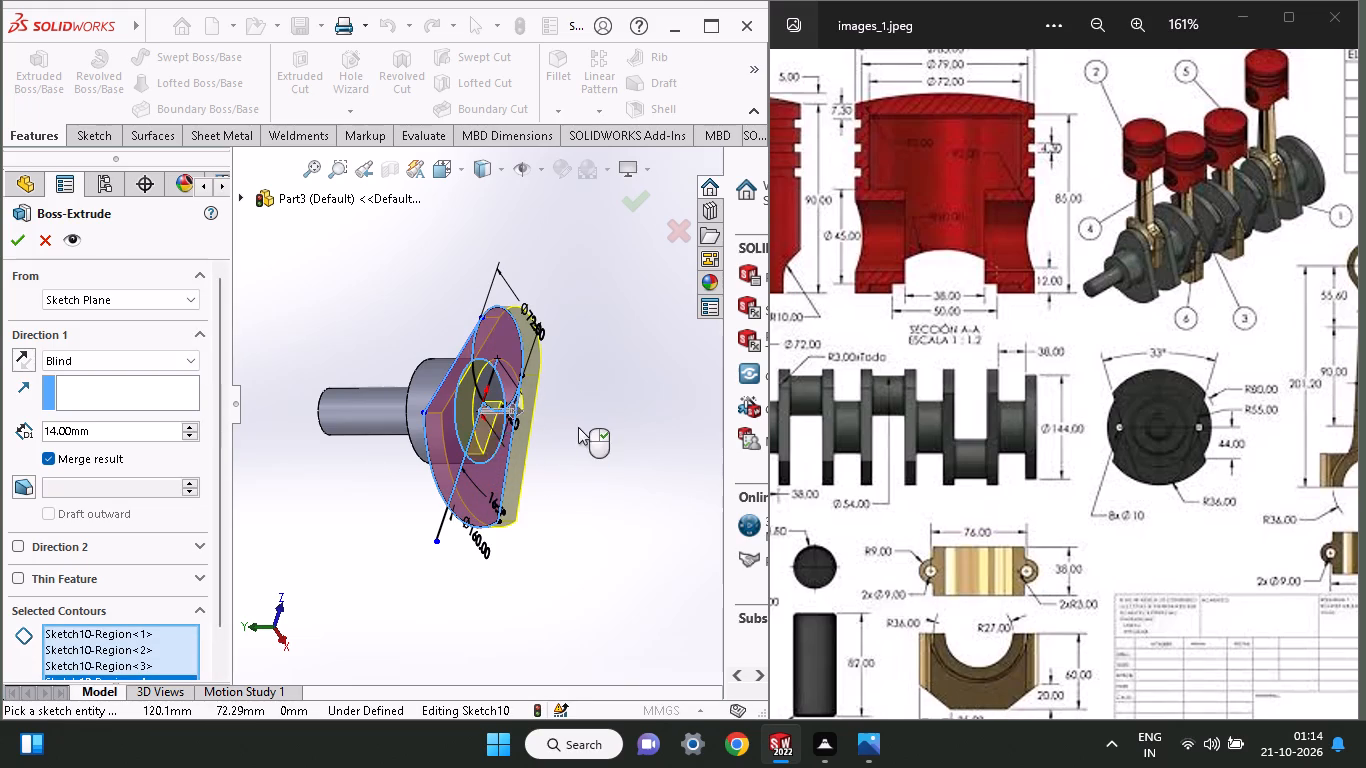
{"action": "middle_click_drag", "start_coordinate": [578, 427], "coordinate": [500, 474]}
{"action": "left_click", "coordinate": [394, 443]}
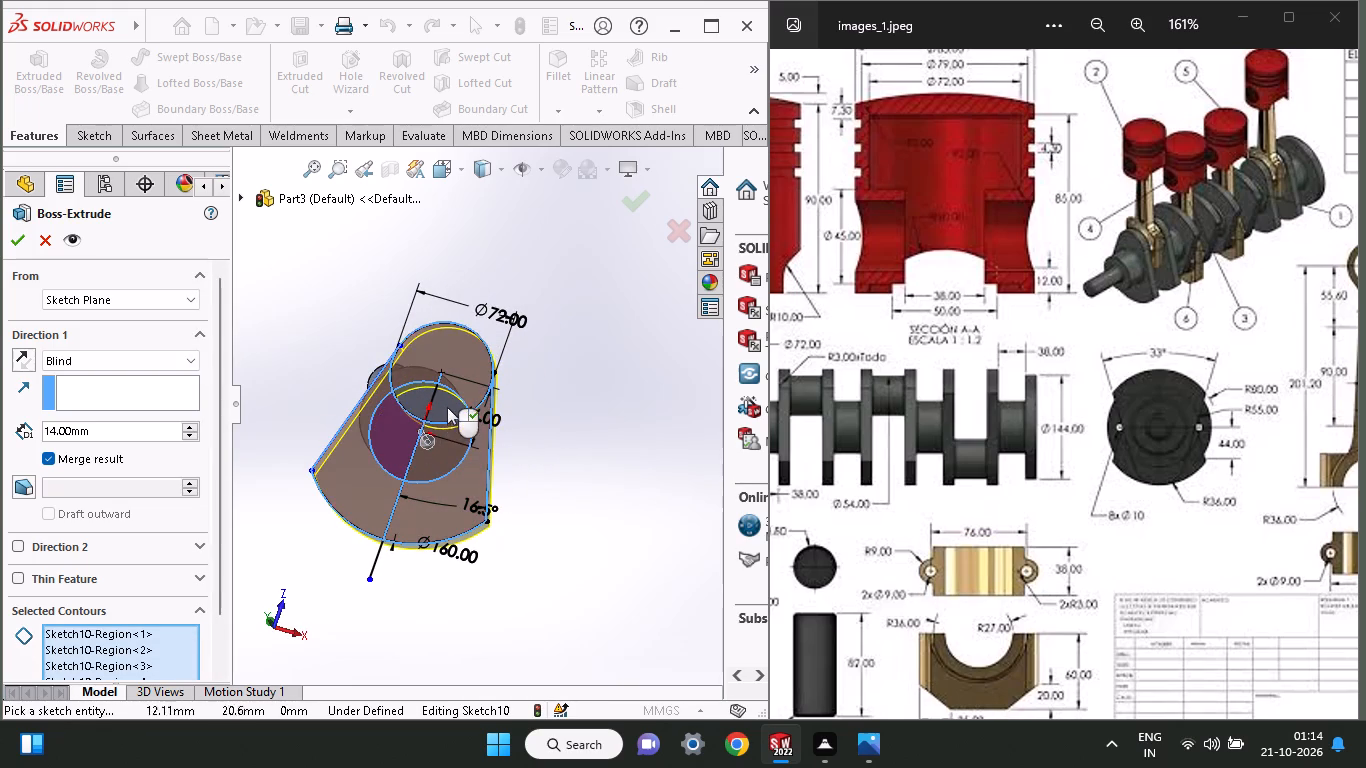
{"action": "left_click", "coordinate": [447, 407]}
{"action": "left_click", "coordinate": [418, 397]}
{"action": "middle_click_drag", "start_coordinate": [532, 456], "coordinate": [606, 498]}
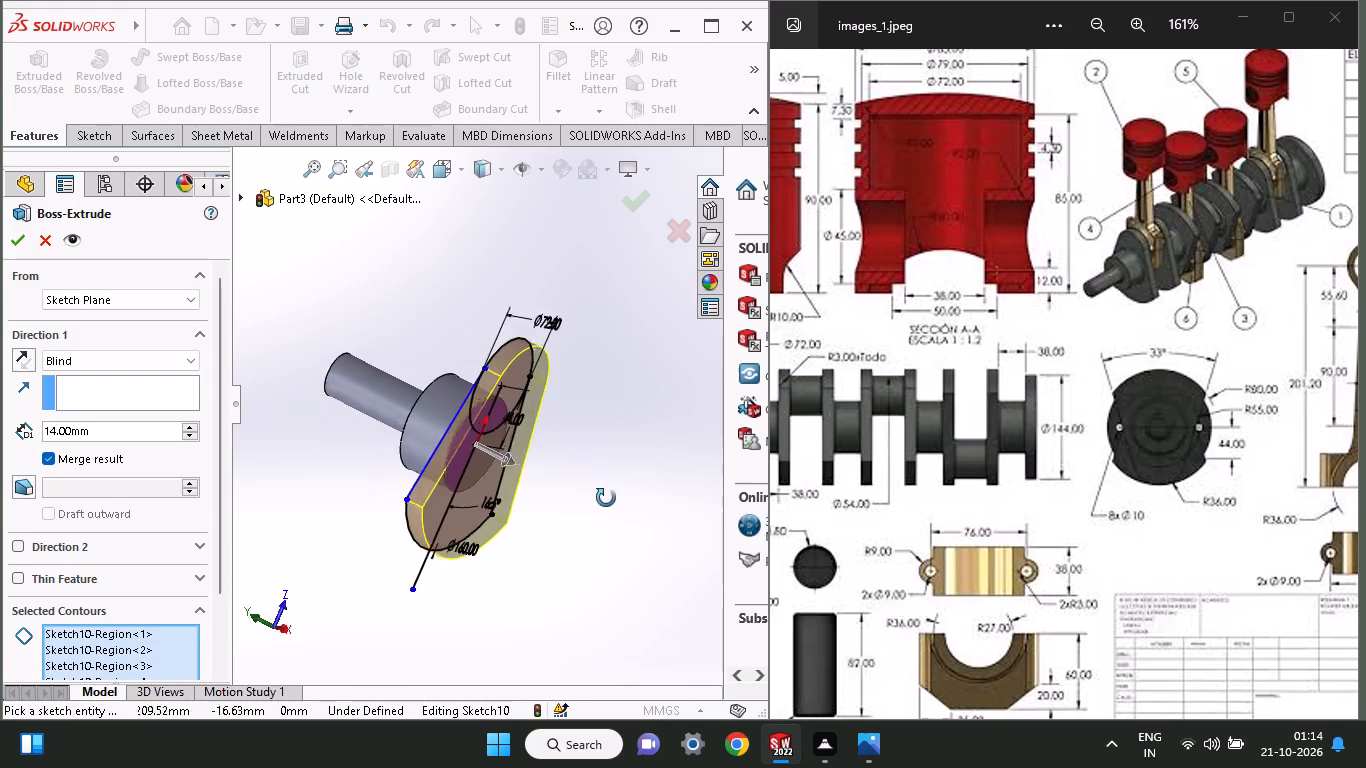
{"action": "middle_click_drag", "start_coordinate": [606, 498], "coordinate": [608, 507]}
{"action": "left_click", "coordinate": [14, 241]}
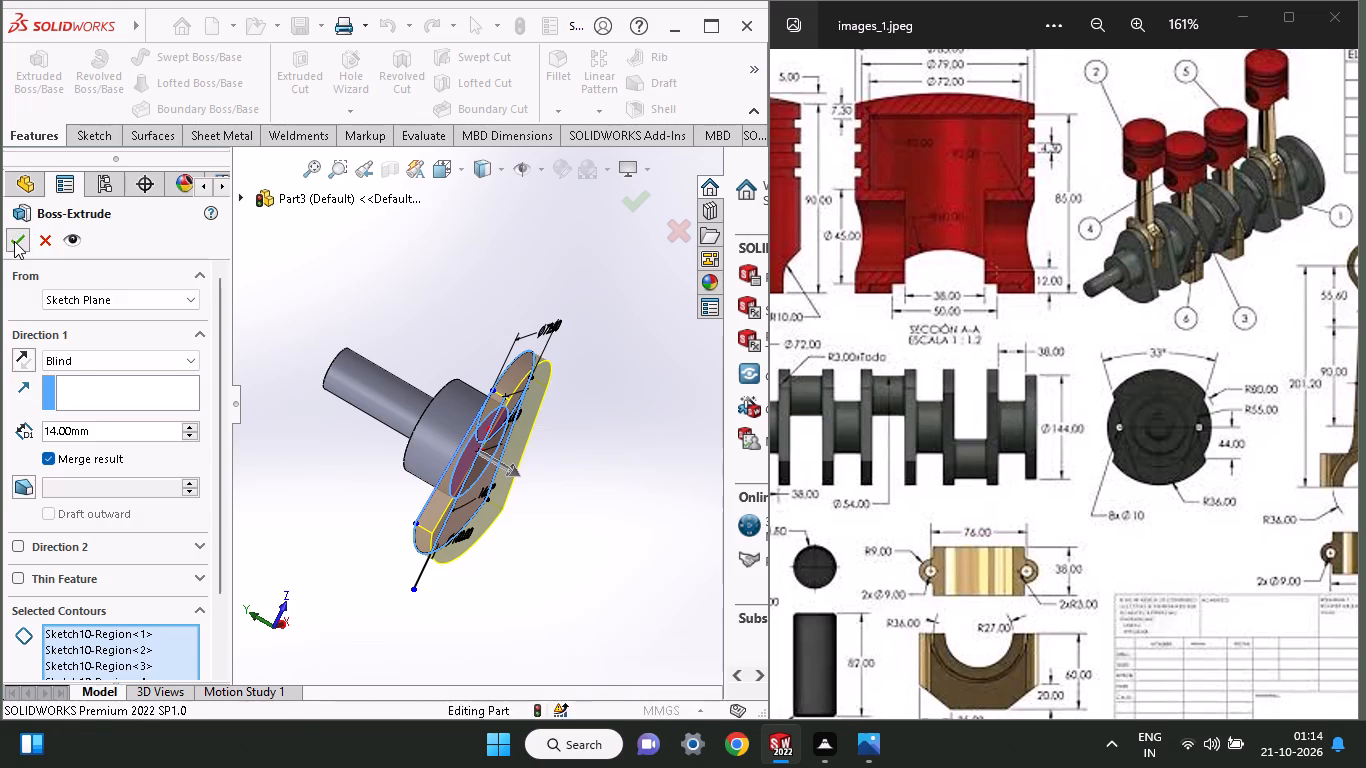
On the web's outer face, start a sketch and draw a circle about 43 mm in diameter, concentric with the rounded upper end.
{"action": "middle_click_drag", "start_coordinate": [607, 530], "coordinate": [527, 508]}
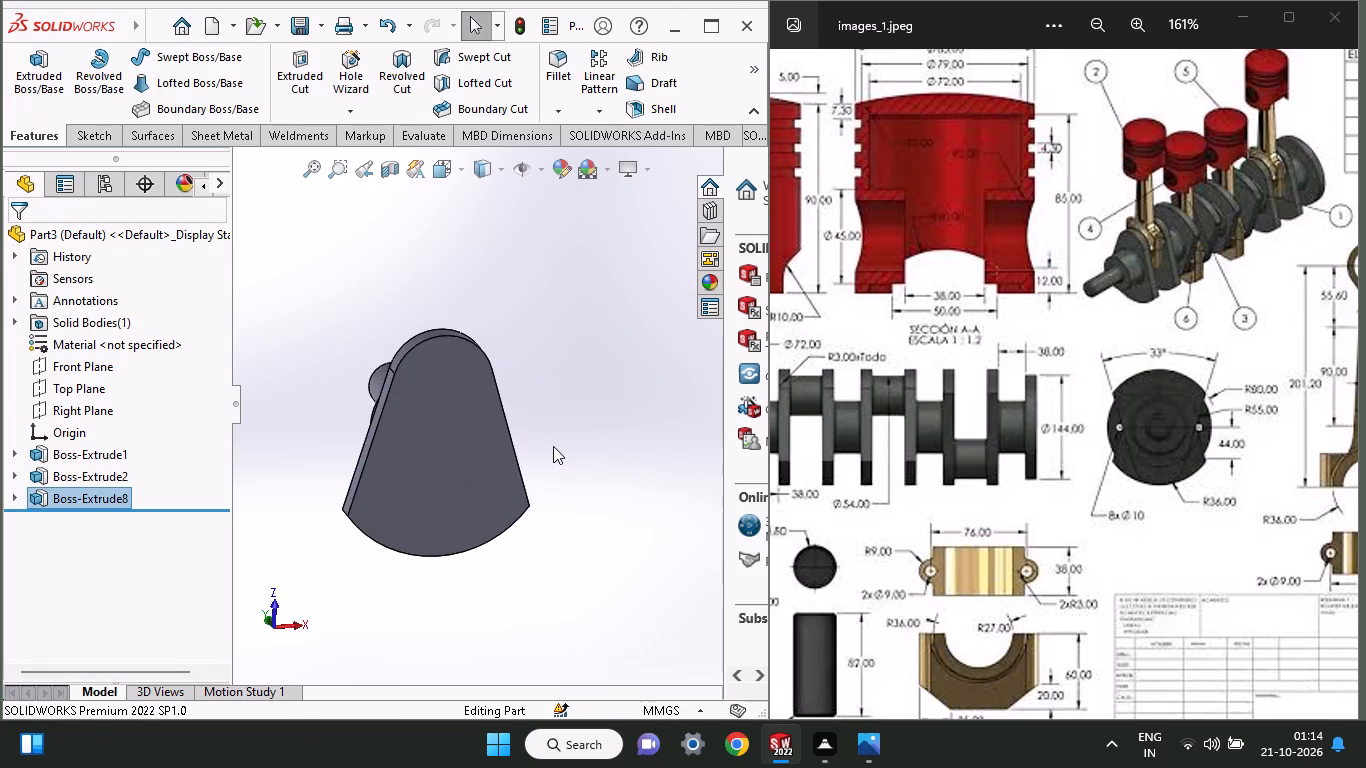
{"action": "left_click", "coordinate": [405, 458]}
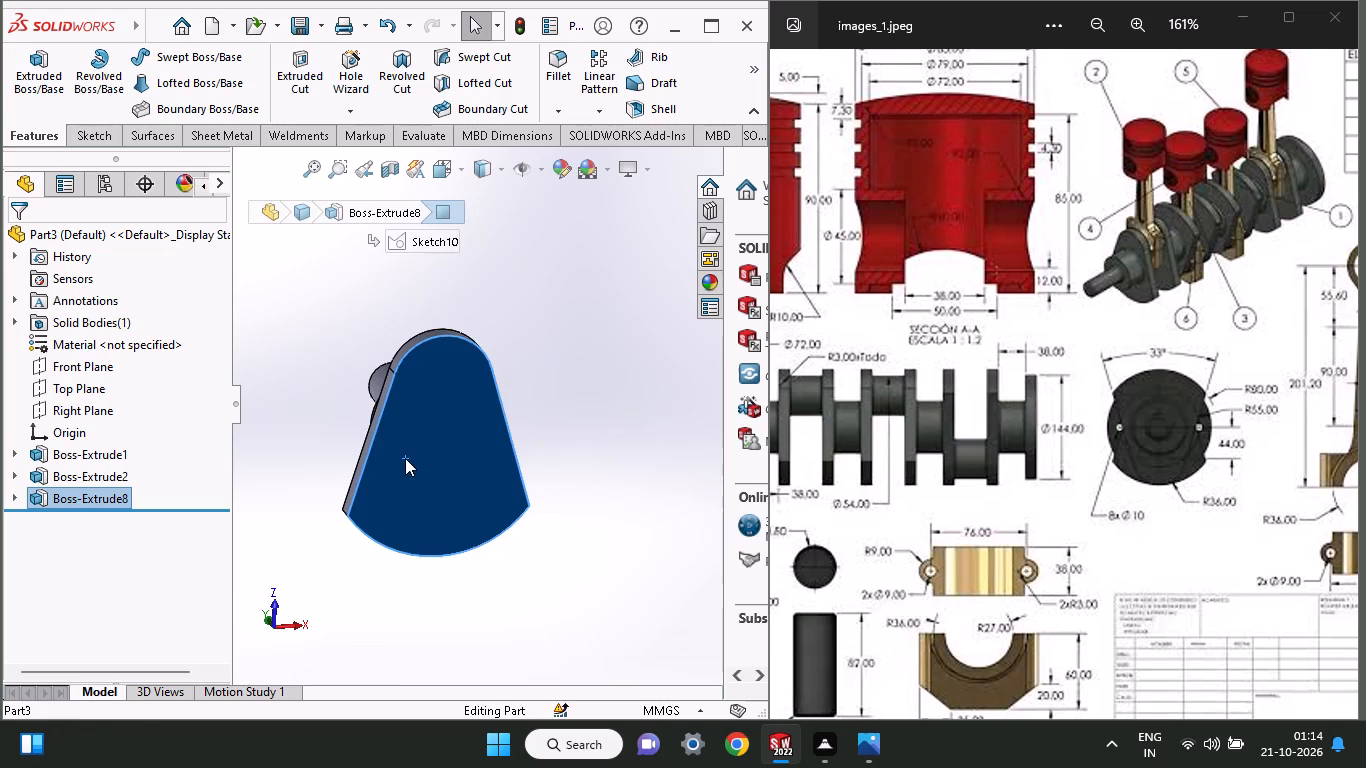
{"action": "left_click", "coordinate": [486, 407]}
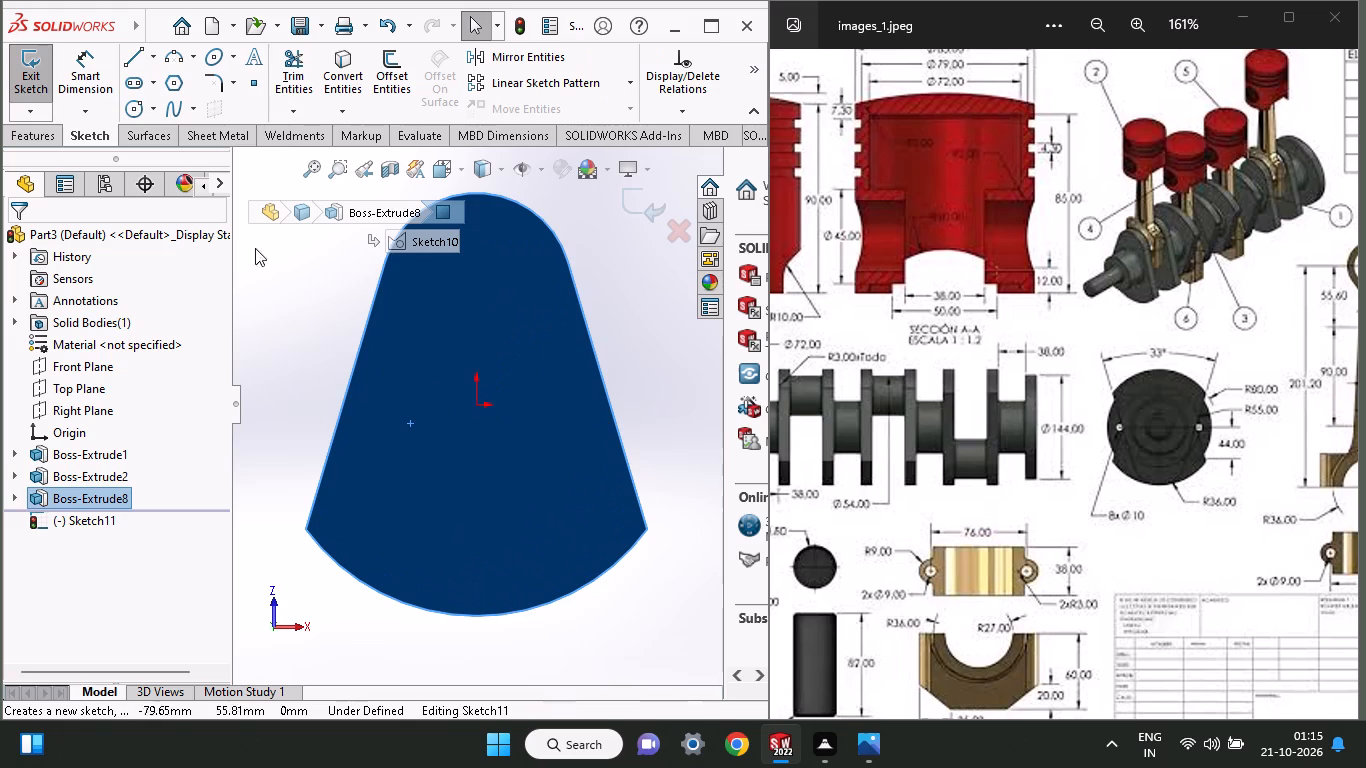
{"action": "left_click", "coordinate": [131, 114]}
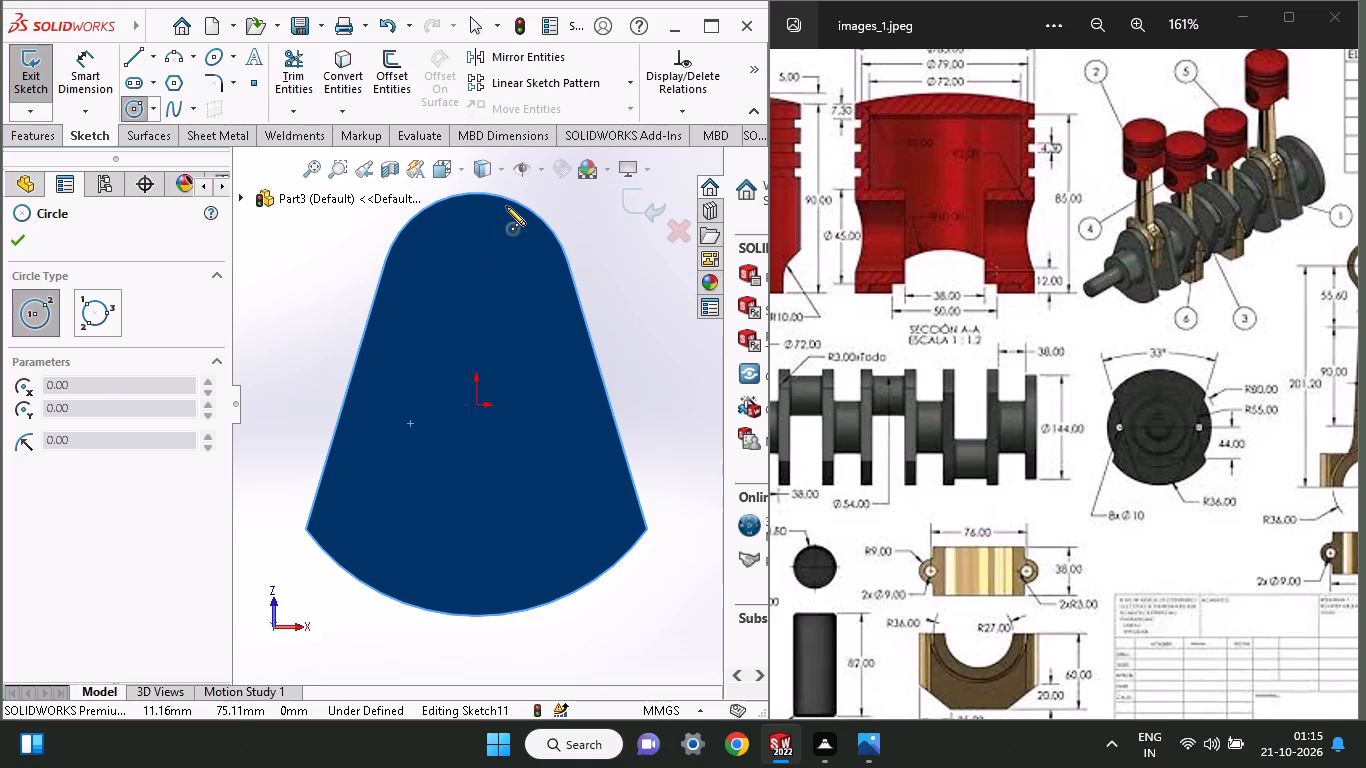
{"action": "left_click", "coordinate": [475, 290]}
{"action": "left_click", "coordinate": [498, 341]}
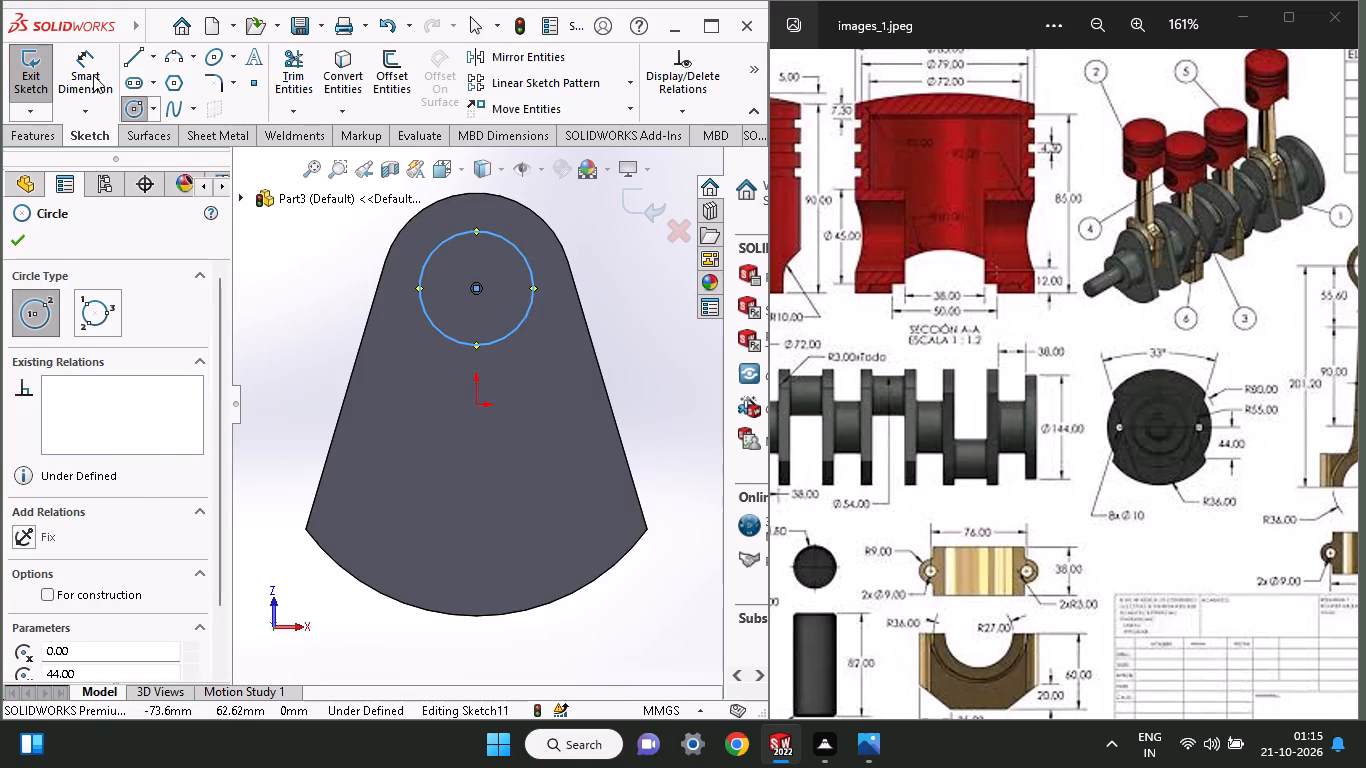
Dimension the circle's diameter as 54 mm.
{"action": "left_click", "coordinate": [93, 75]}
{"action": "left_click", "coordinate": [454, 342]}
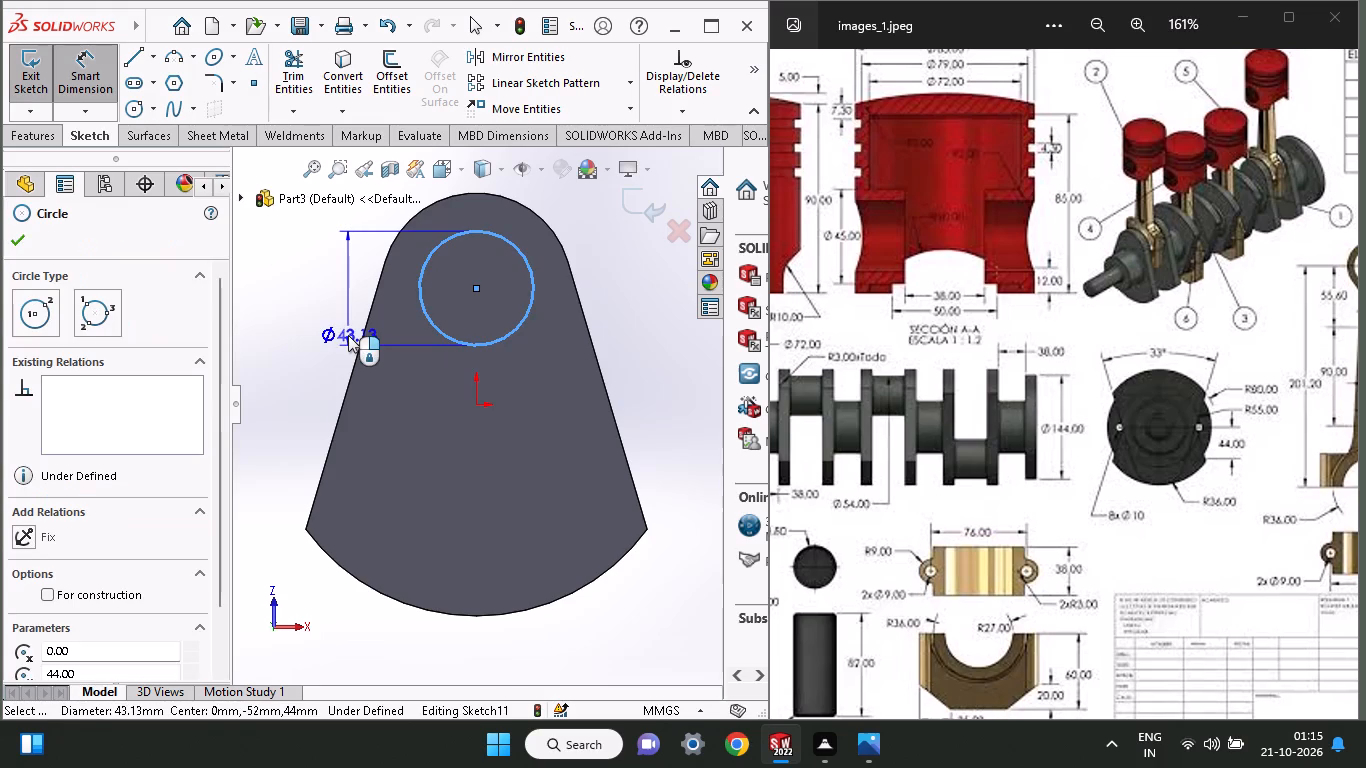
{"action": "left_click", "coordinate": [346, 335]}
{"action": "type", "text": "54"}
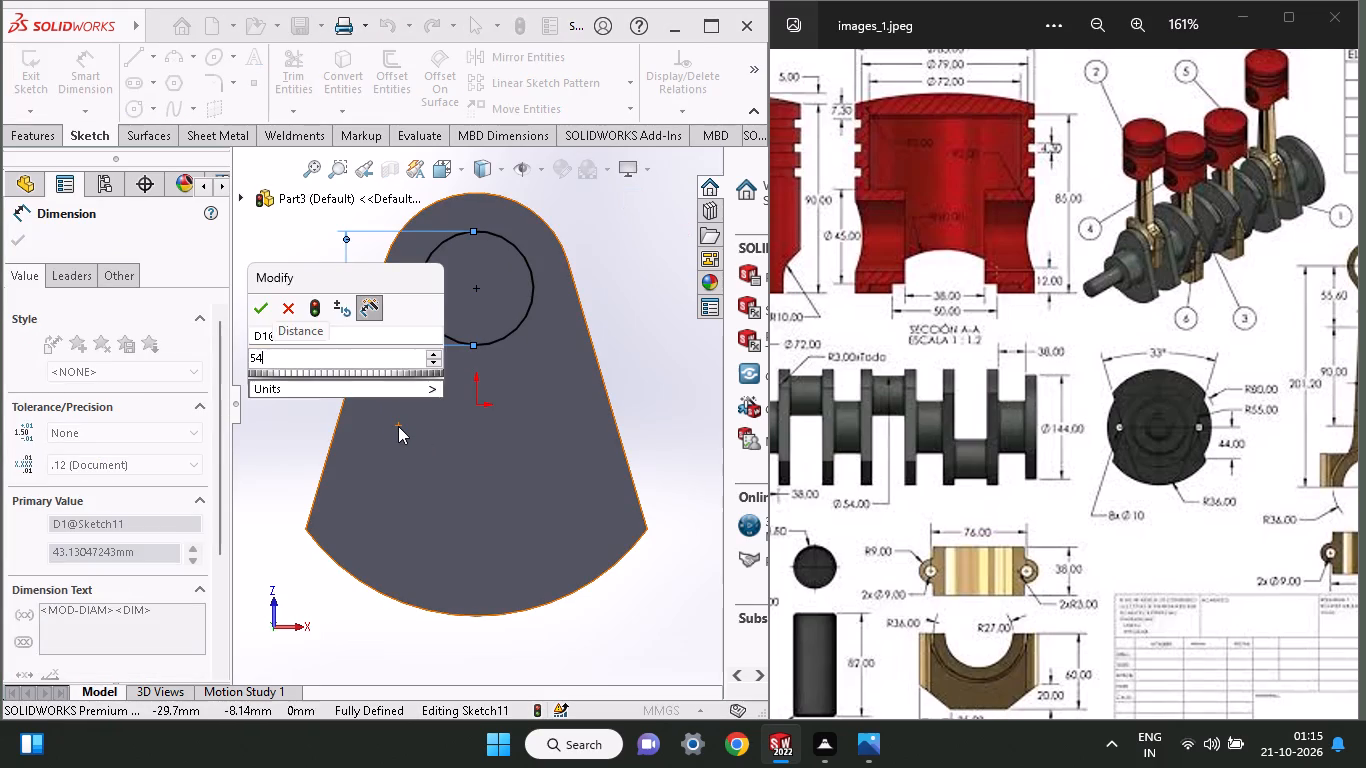
{"action": "key", "text": "Return"}
Extrude the 54 mm circle as a 46 mm blind boss merged with the web, using the reference drawing for the crankpin length.
{"action": "left_click", "coordinate": [47, 133]}
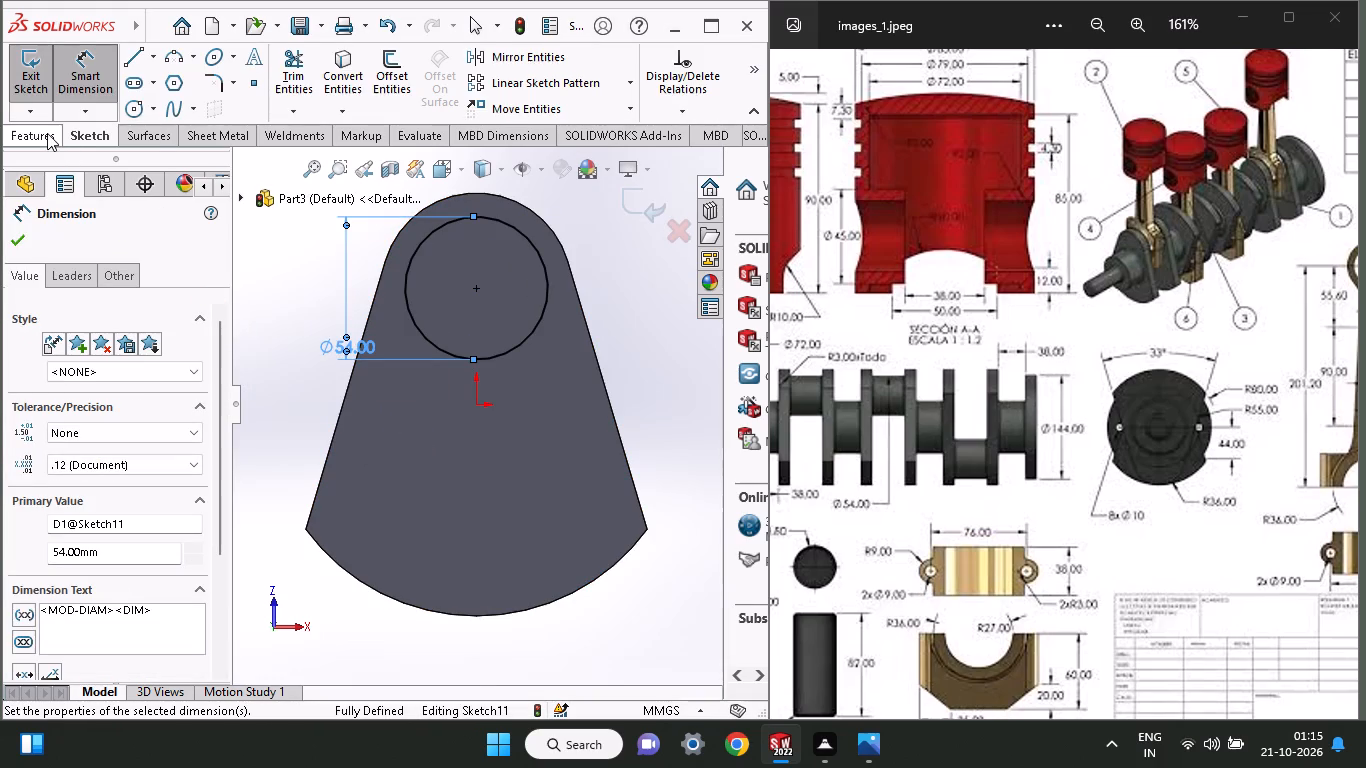
{"action": "left_click", "coordinate": [43, 92]}
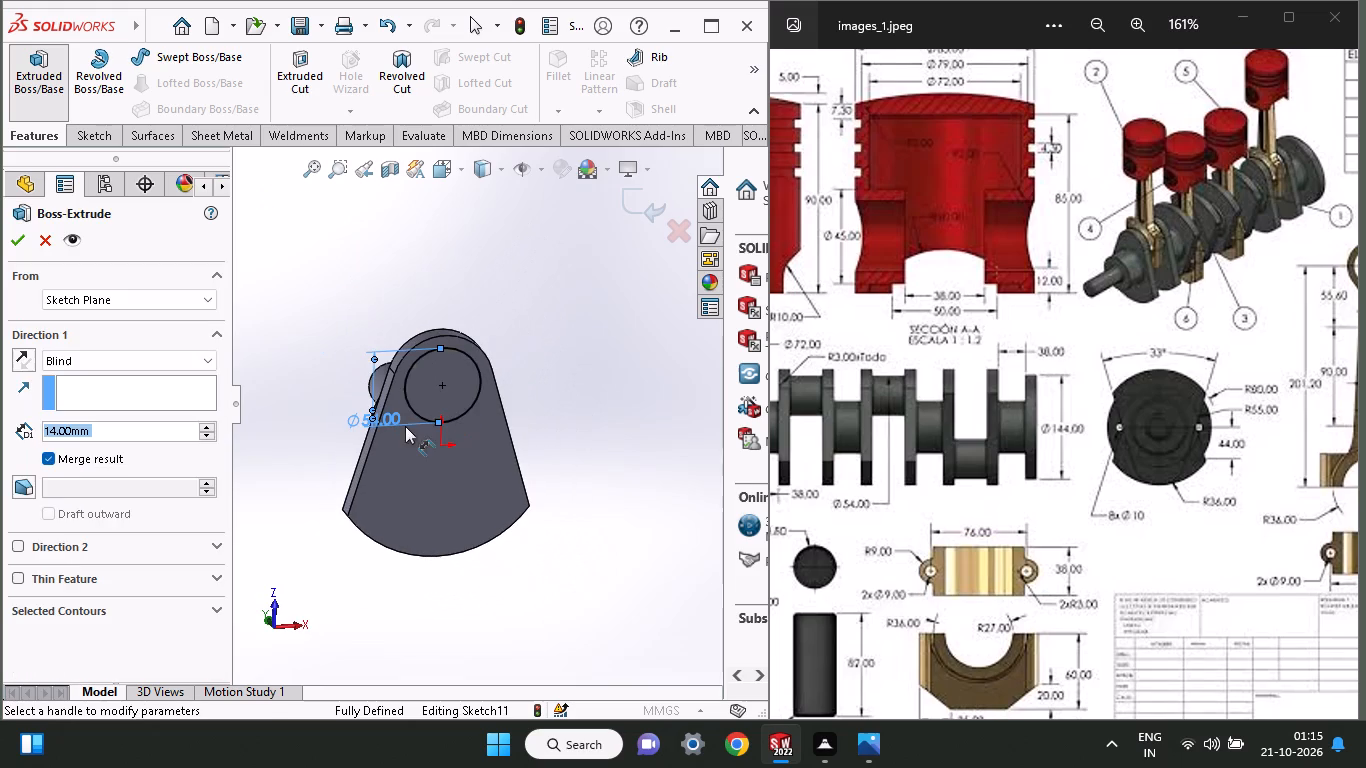
{"action": "left_click_drag", "start_coordinate": [890, 550], "coordinate": [911, 550]}
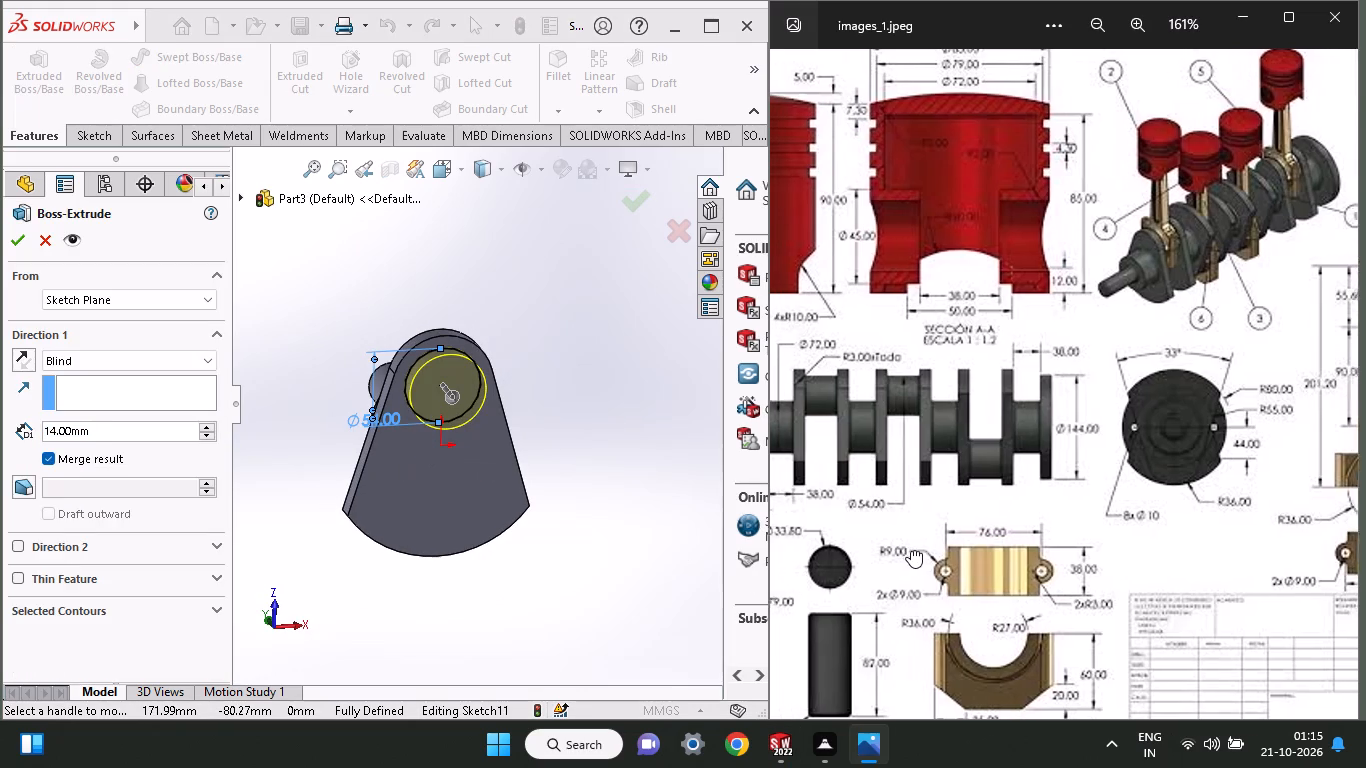
{"action": "left_click_drag", "start_coordinate": [911, 550], "coordinate": [966, 546]}
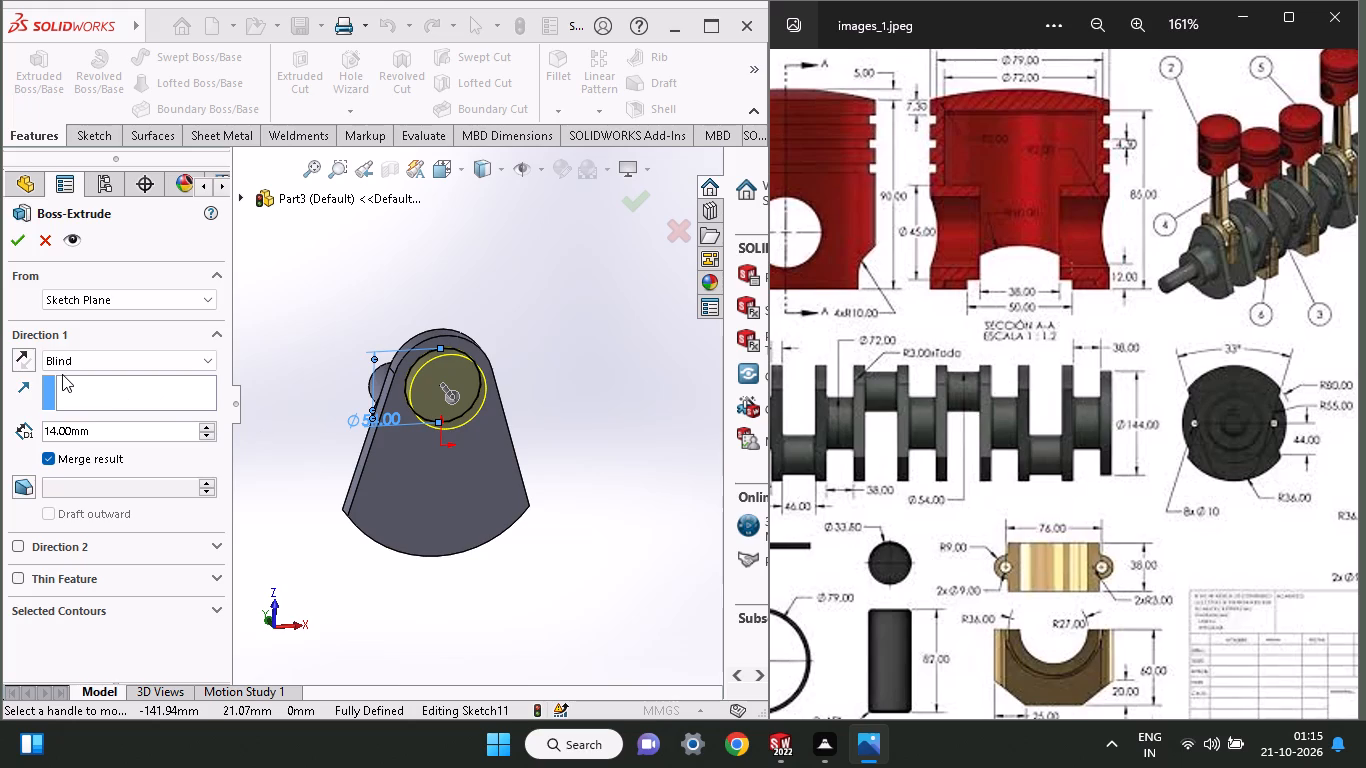
{"action": "left_click_drag", "start_coordinate": [993, 541], "coordinate": [1111, 546]}
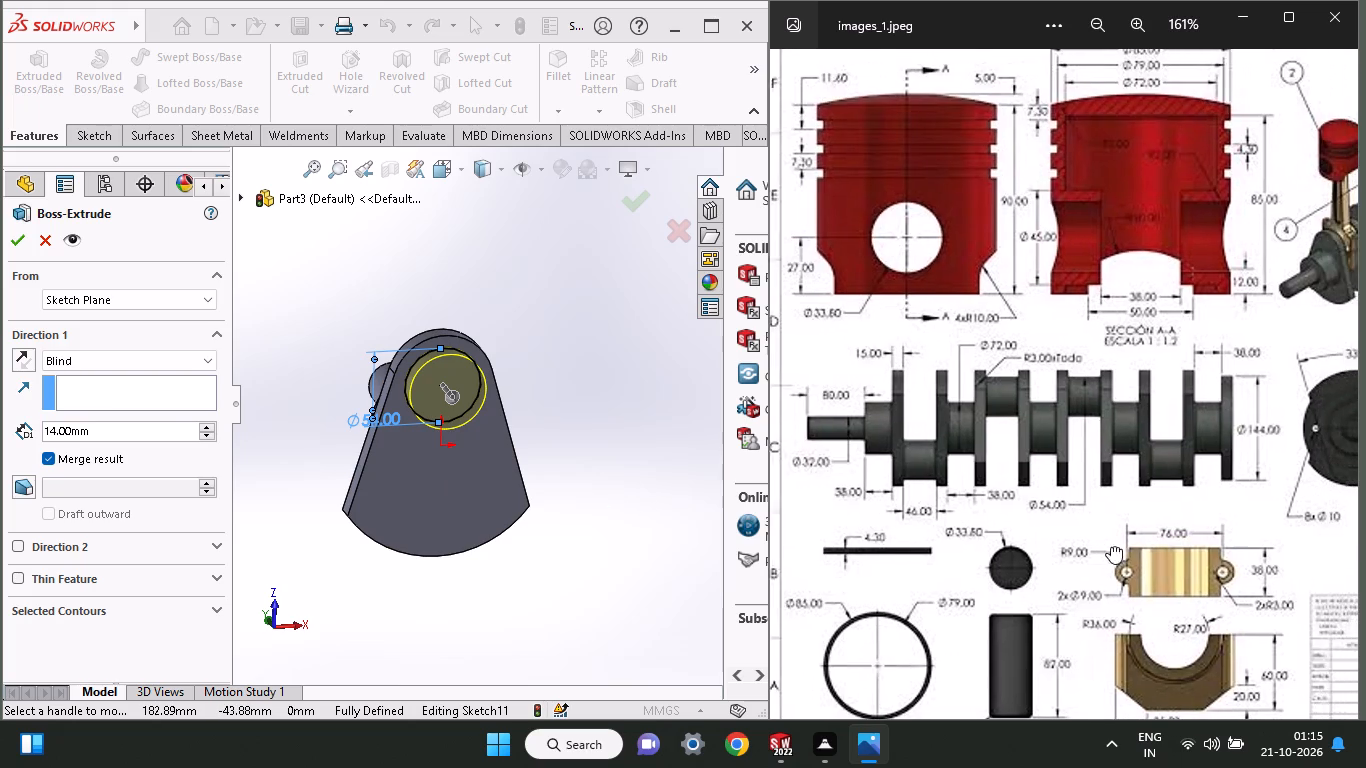
{"action": "left_click_drag", "start_coordinate": [1111, 546], "coordinate": [1084, 545]}
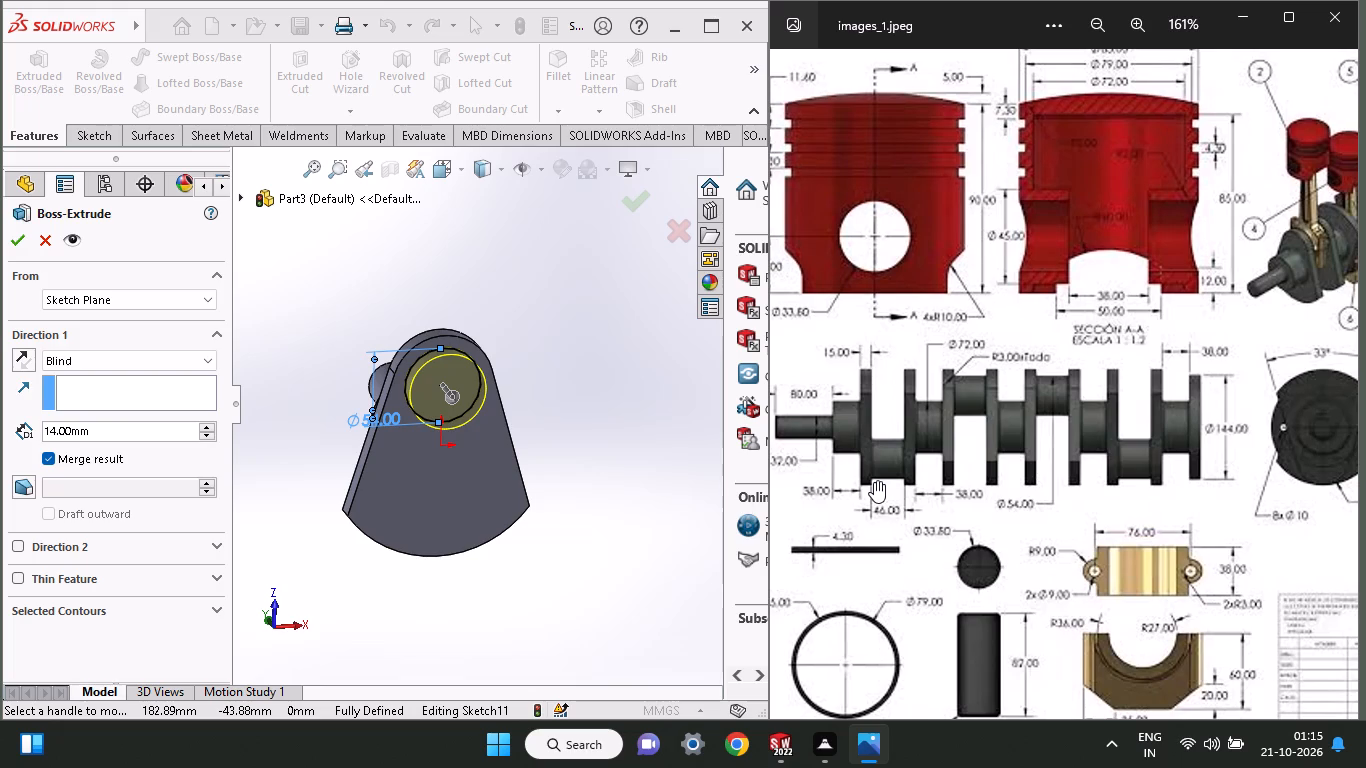
{"action": "left_click_drag", "start_coordinate": [113, 429], "coordinate": [0, 418]}
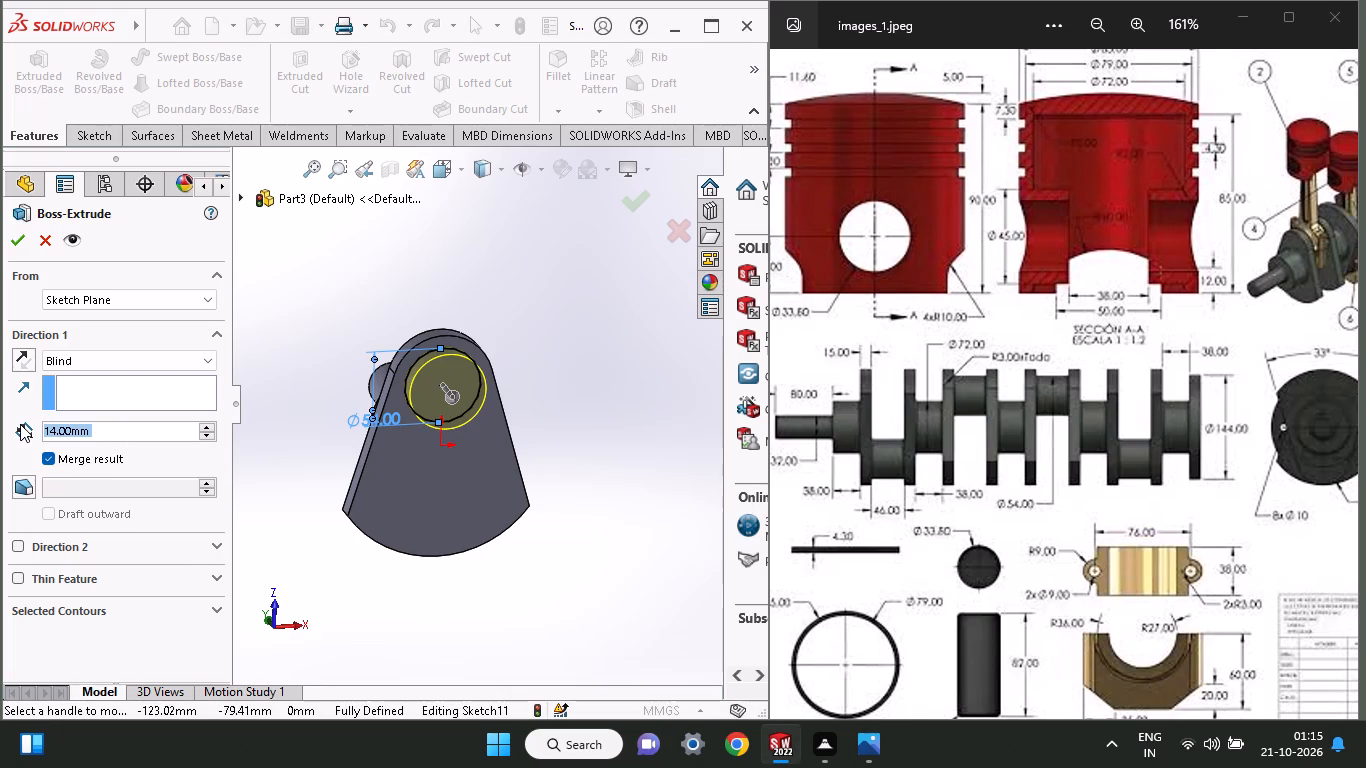
{"action": "type", "text": "46"}
{"action": "key", "text": "Return"}
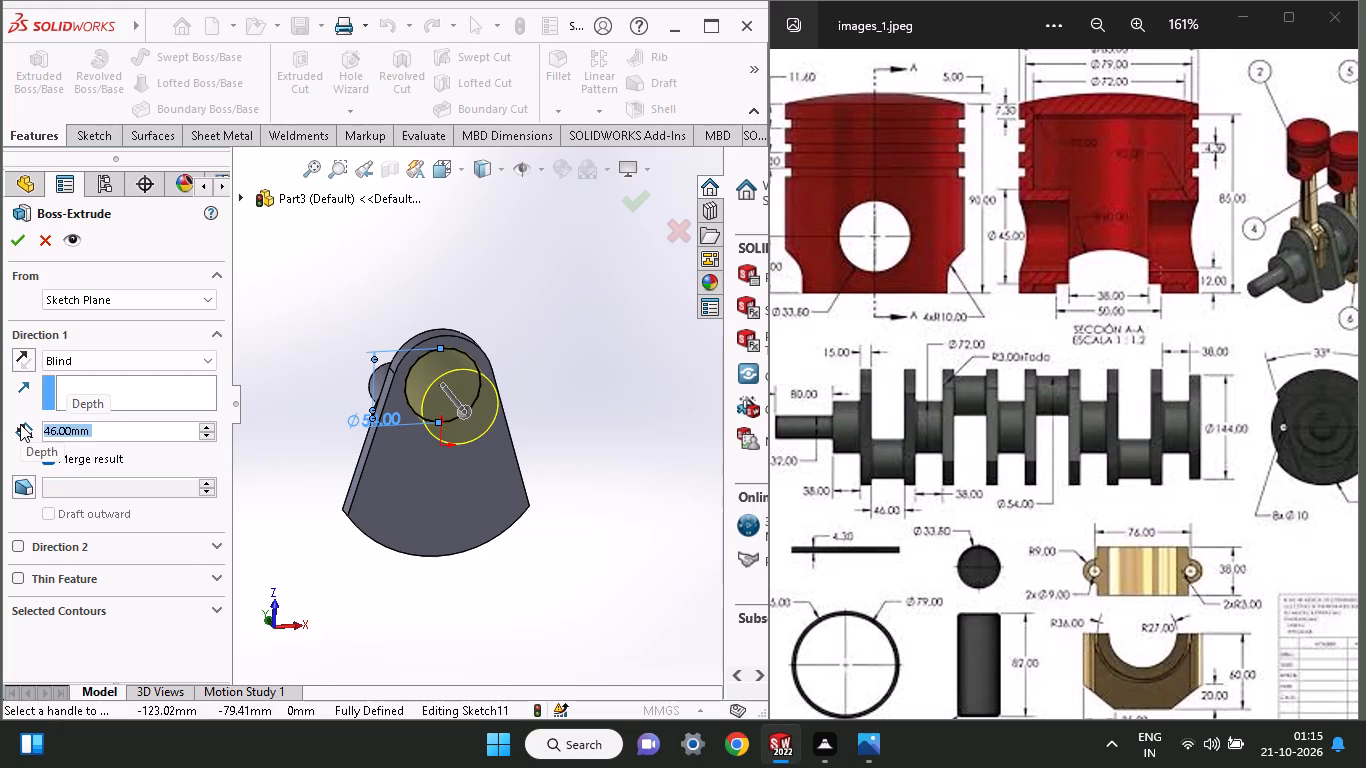
{"action": "left_click", "coordinate": [11, 247]}
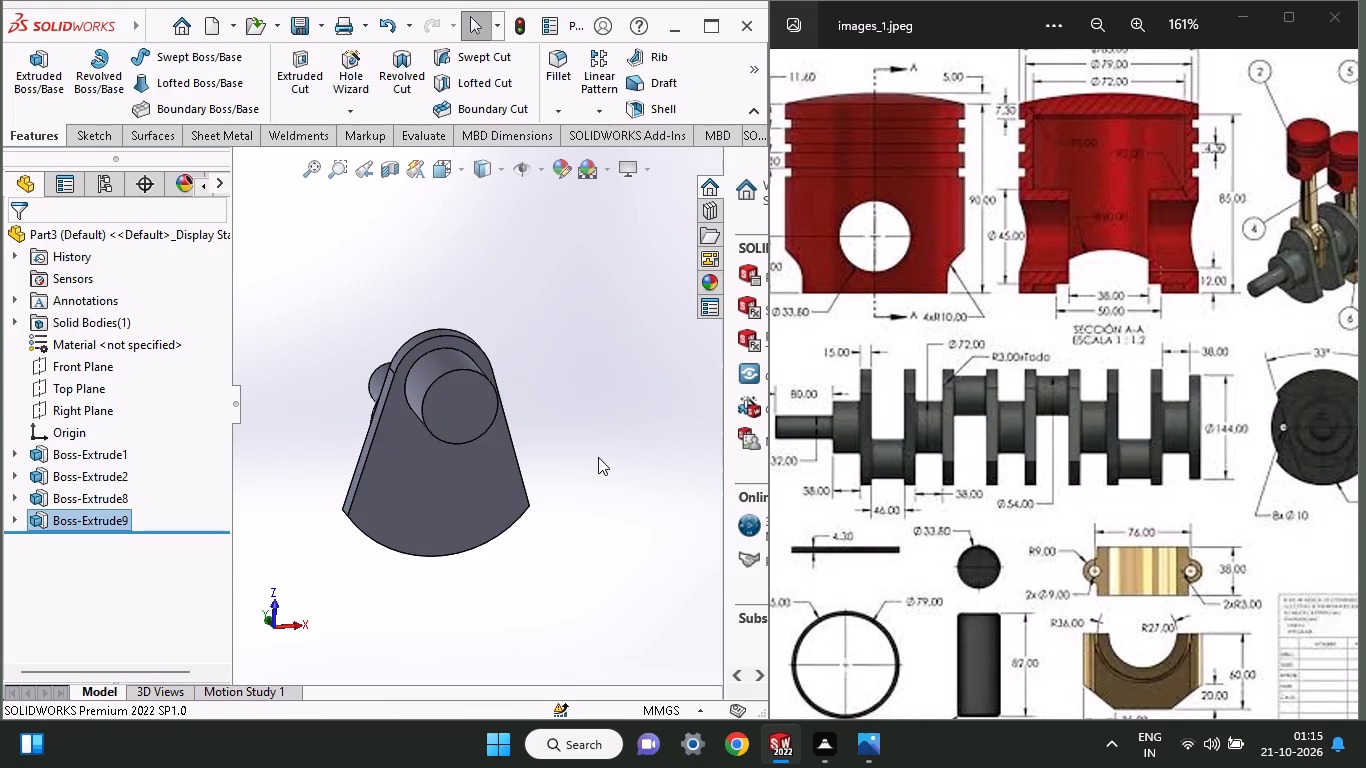
On the crankpin's end face, start a sketch and draw an origin-centred circle of 80 mm radius, matching the web's lower arc.
{"action": "middle_click_drag", "start_coordinate": [603, 459], "coordinate": [673, 373]}
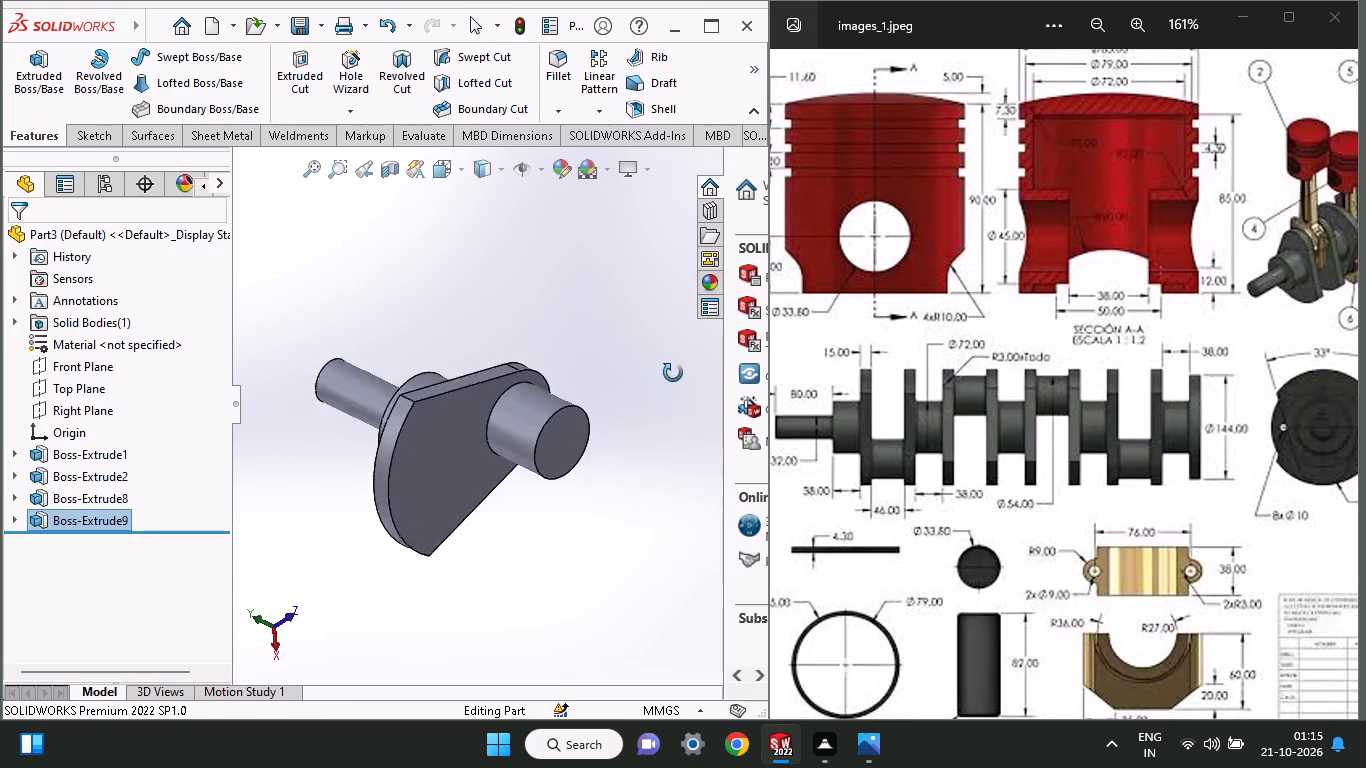
{"action": "middle_click_drag", "start_coordinate": [673, 373], "coordinate": [653, 213]}
{"action": "middle_click_drag", "start_coordinate": [621, 508], "coordinate": [584, 412]}
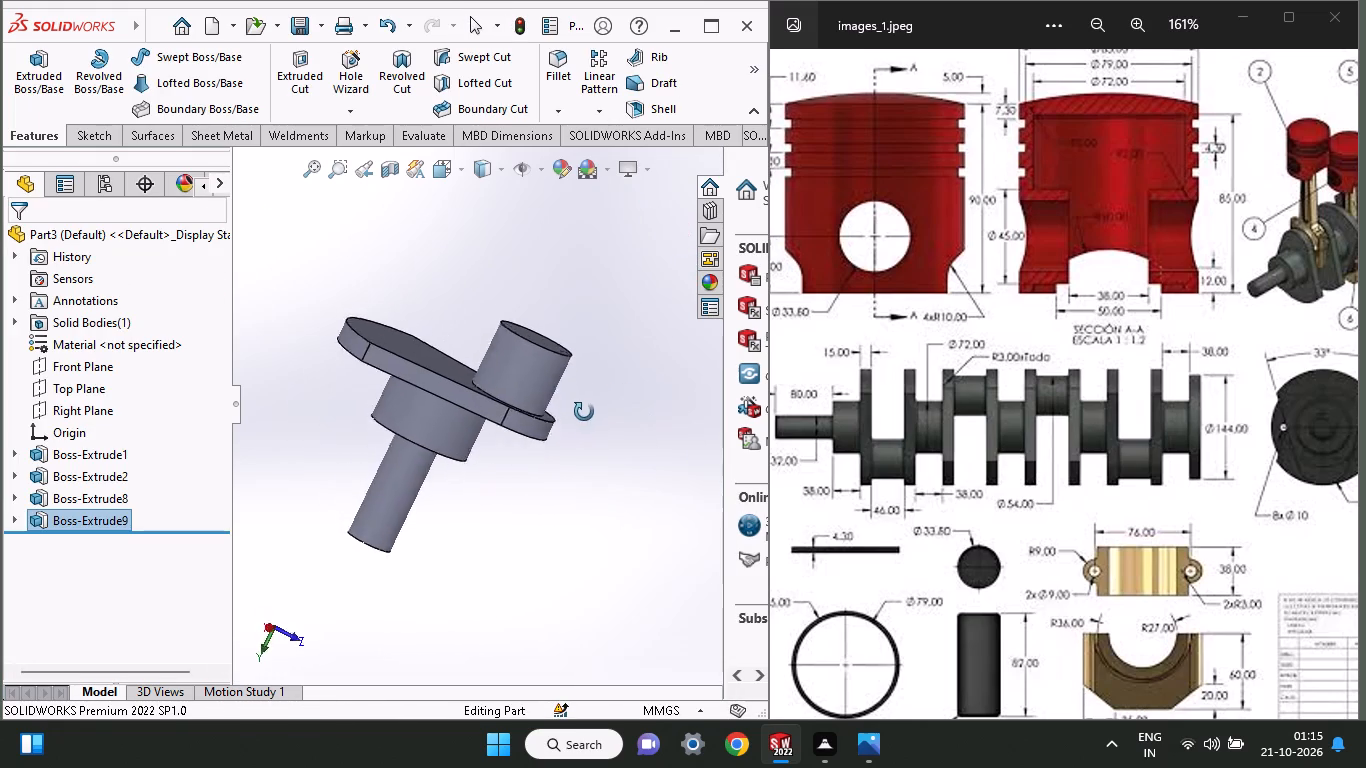
{"action": "middle_click_drag", "start_coordinate": [584, 412], "coordinate": [629, 413]}
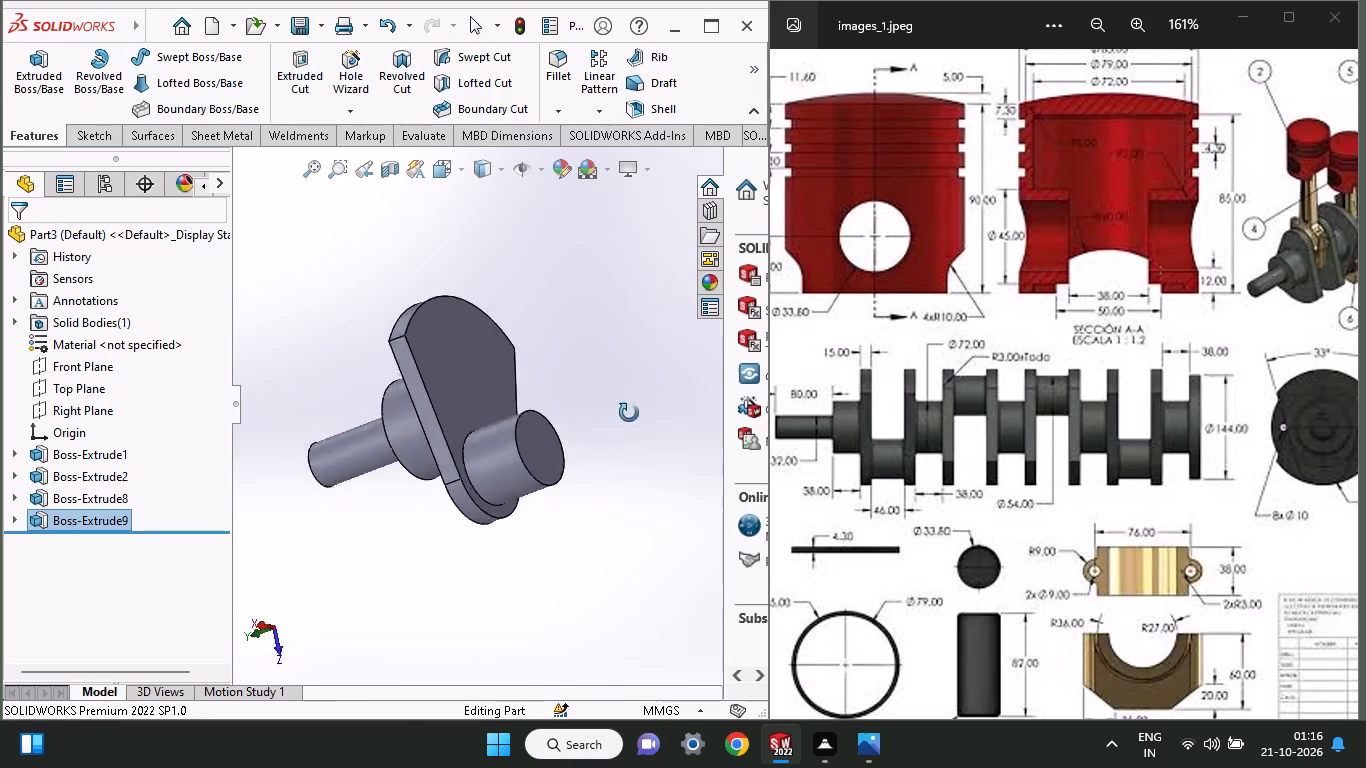
{"action": "middle_click_drag", "start_coordinate": [629, 413], "coordinate": [511, 464]}
{"action": "middle_click_drag", "start_coordinate": [586, 342], "coordinate": [753, 353]}
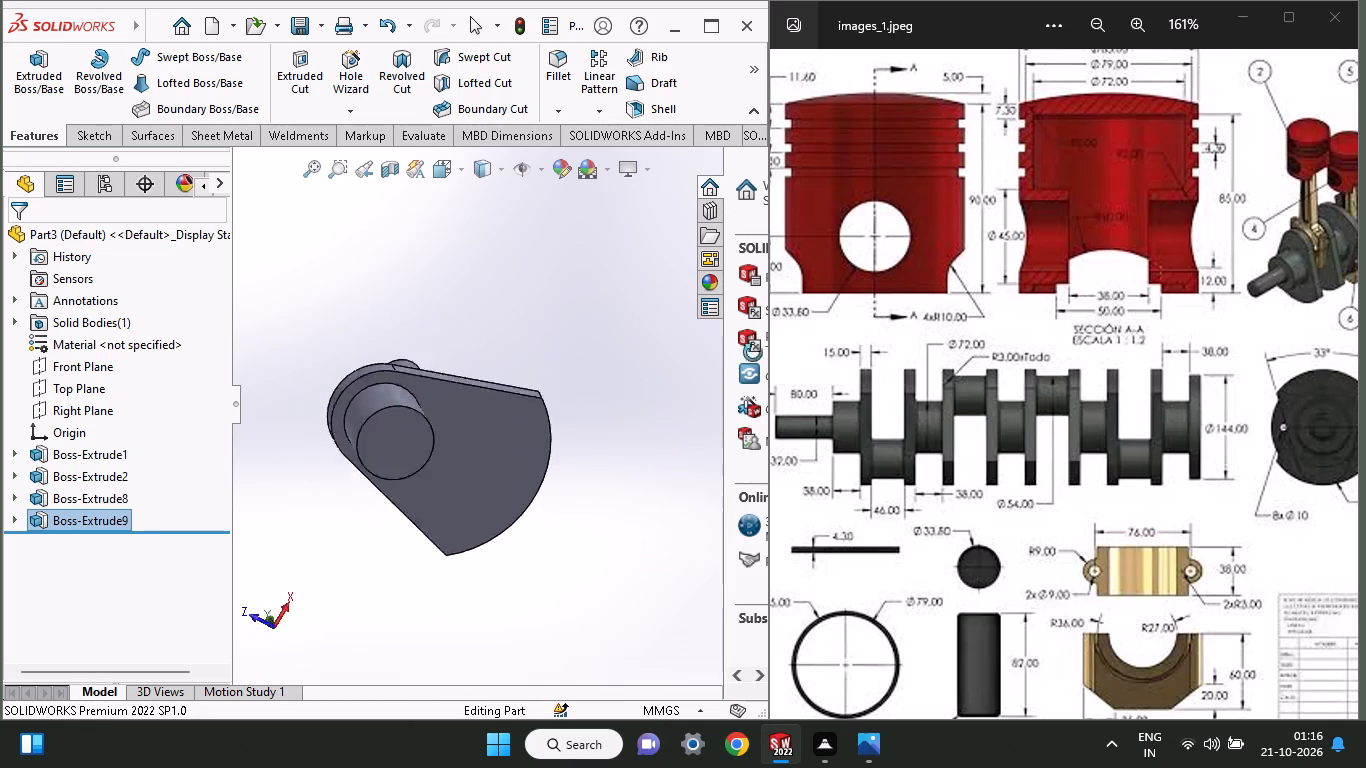
{"action": "middle_click_drag", "start_coordinate": [753, 353], "coordinate": [776, 314]}
{"action": "middle_click_drag", "start_coordinate": [611, 516], "coordinate": [622, 536]}
{"action": "left_click", "coordinate": [502, 408]}
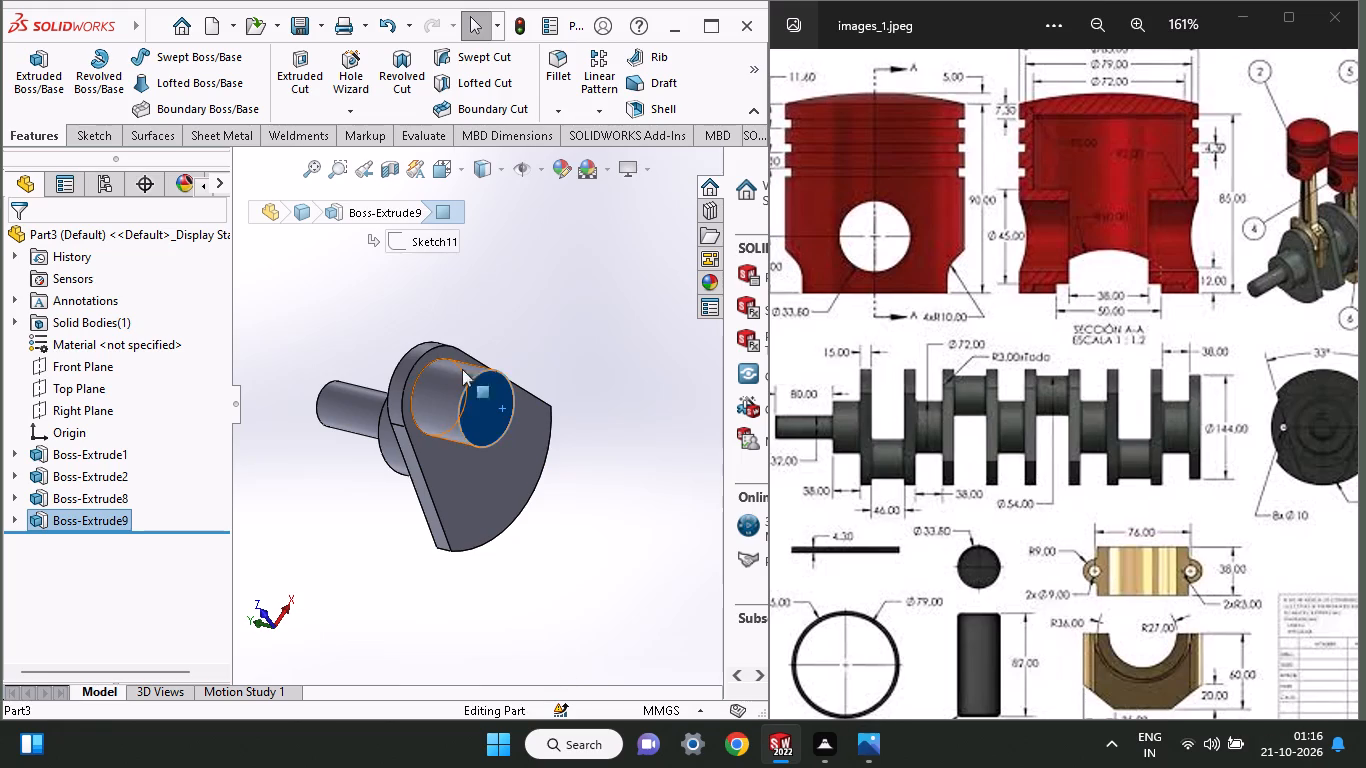
{"action": "left_click", "coordinate": [557, 314]}
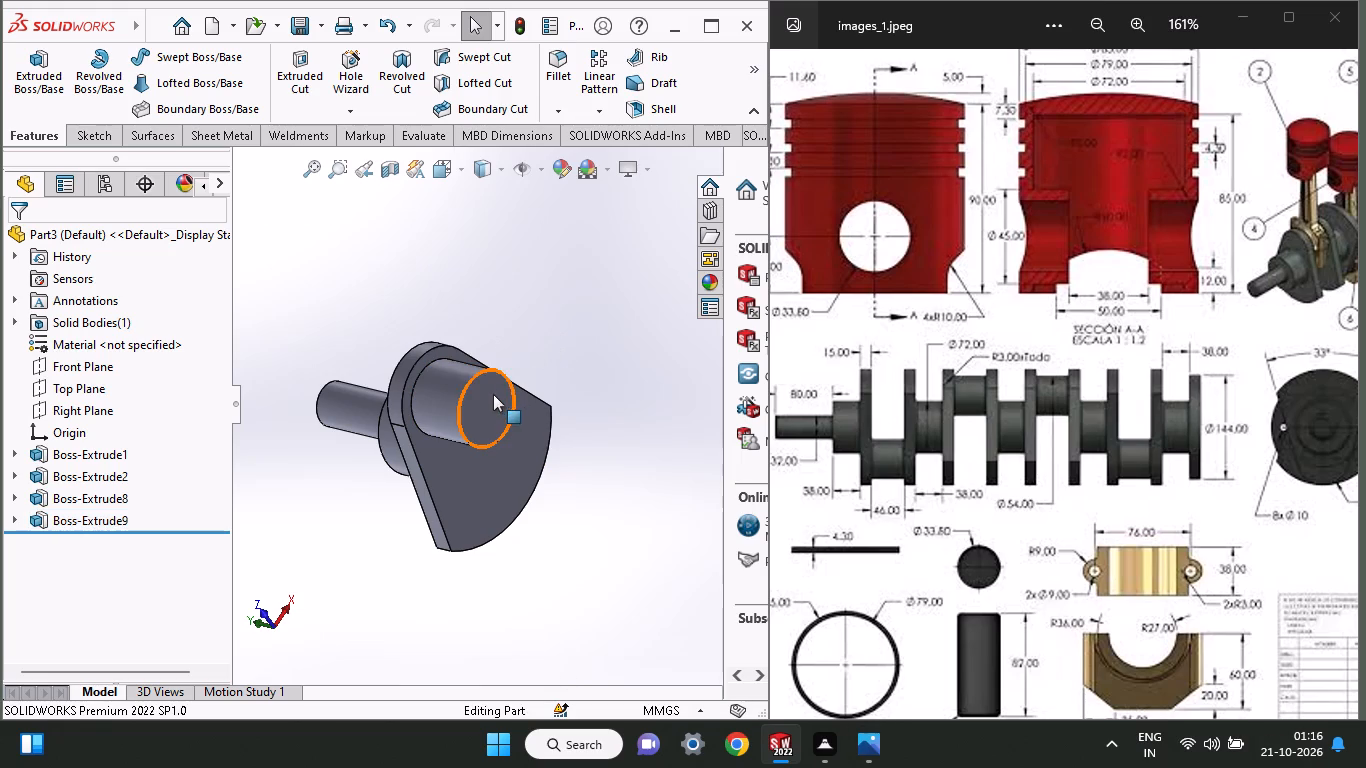
{"action": "left_click", "coordinate": [493, 394]}
{"action": "left_click", "coordinate": [574, 344]}
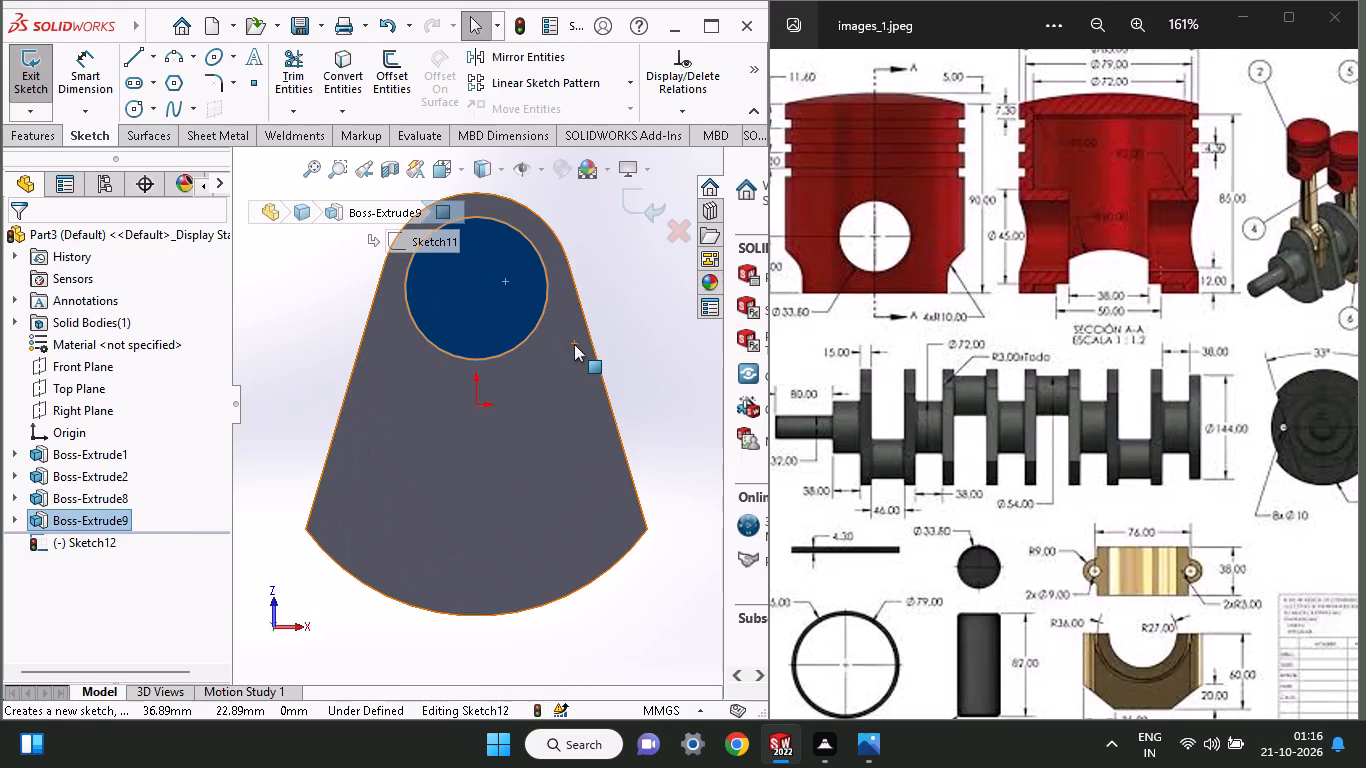
{"action": "scroll", "coordinate": [574, 344], "scroll_direction": "up", "scroll_amount": 2, "text": "ctrl"}
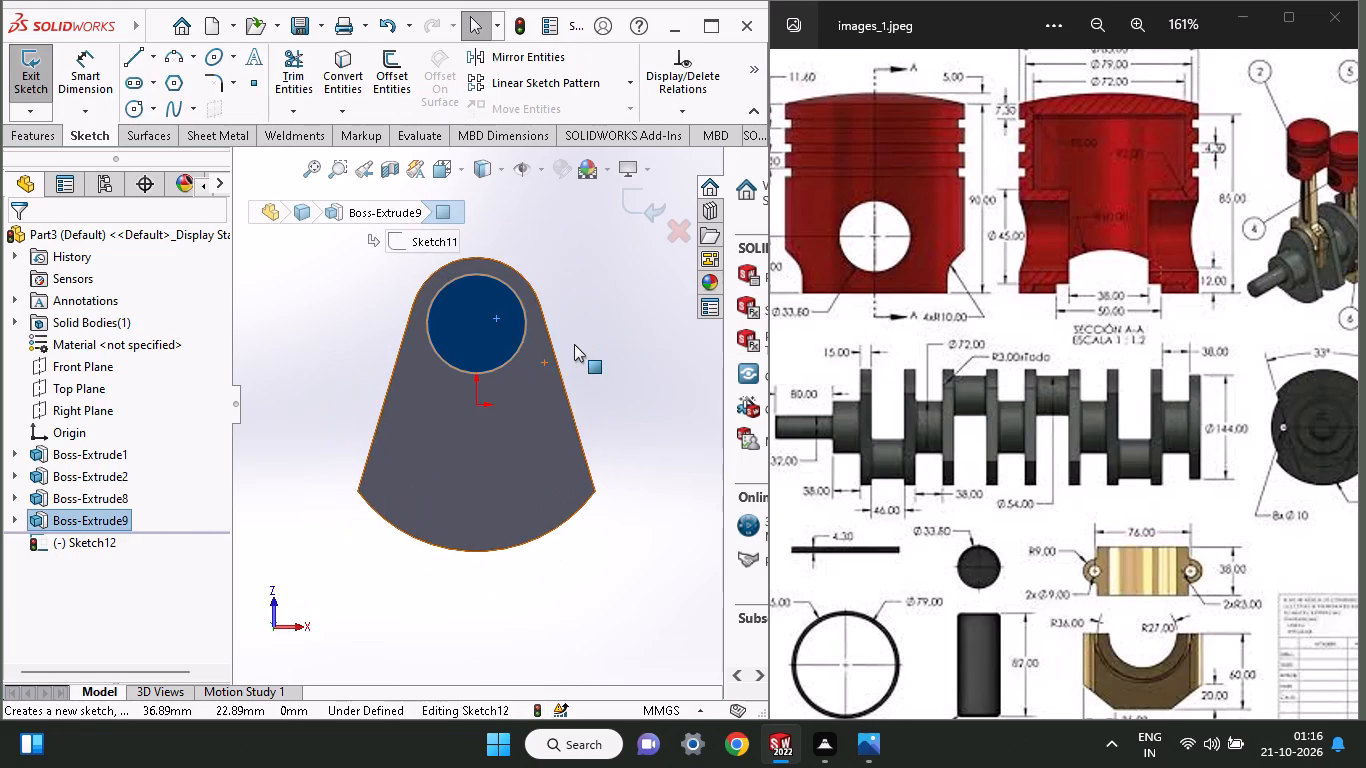
{"action": "left_click", "coordinate": [128, 109]}
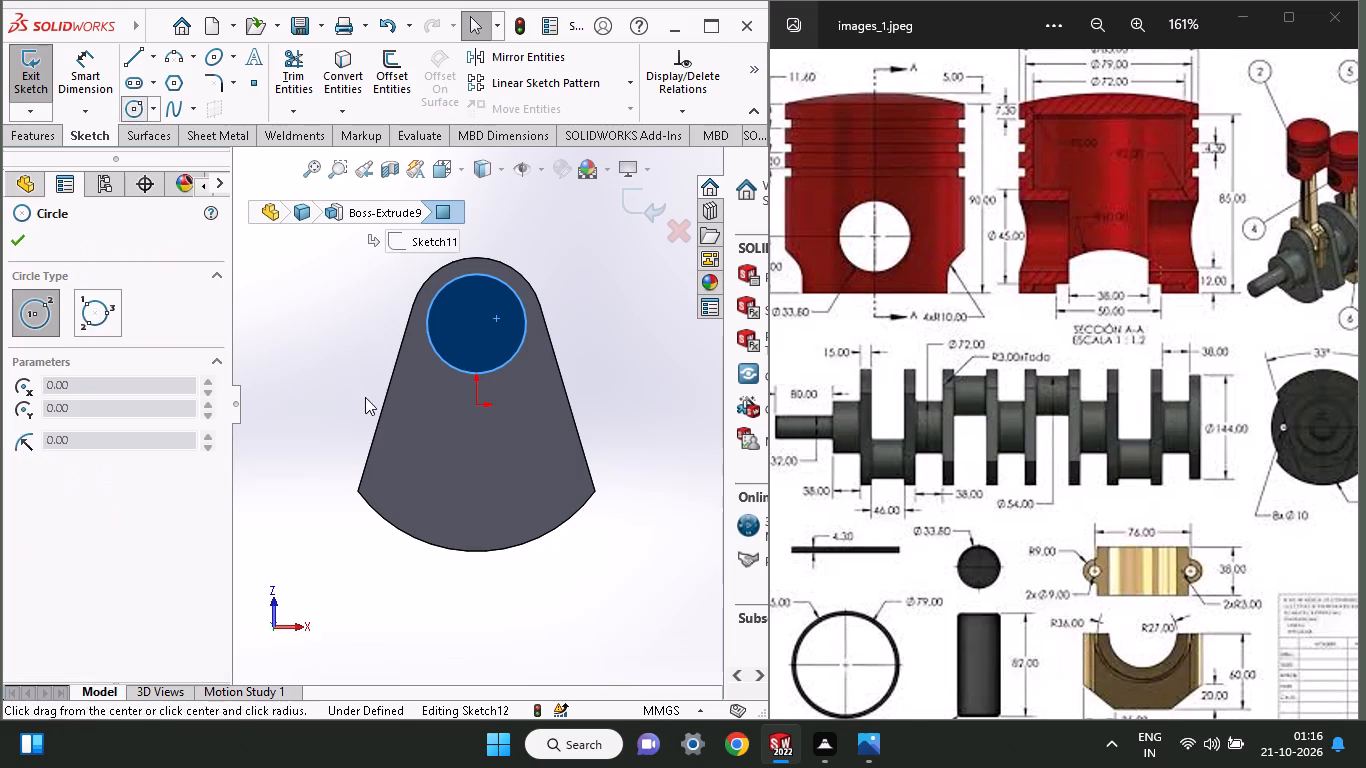
{"action": "left_click", "coordinate": [474, 406]}
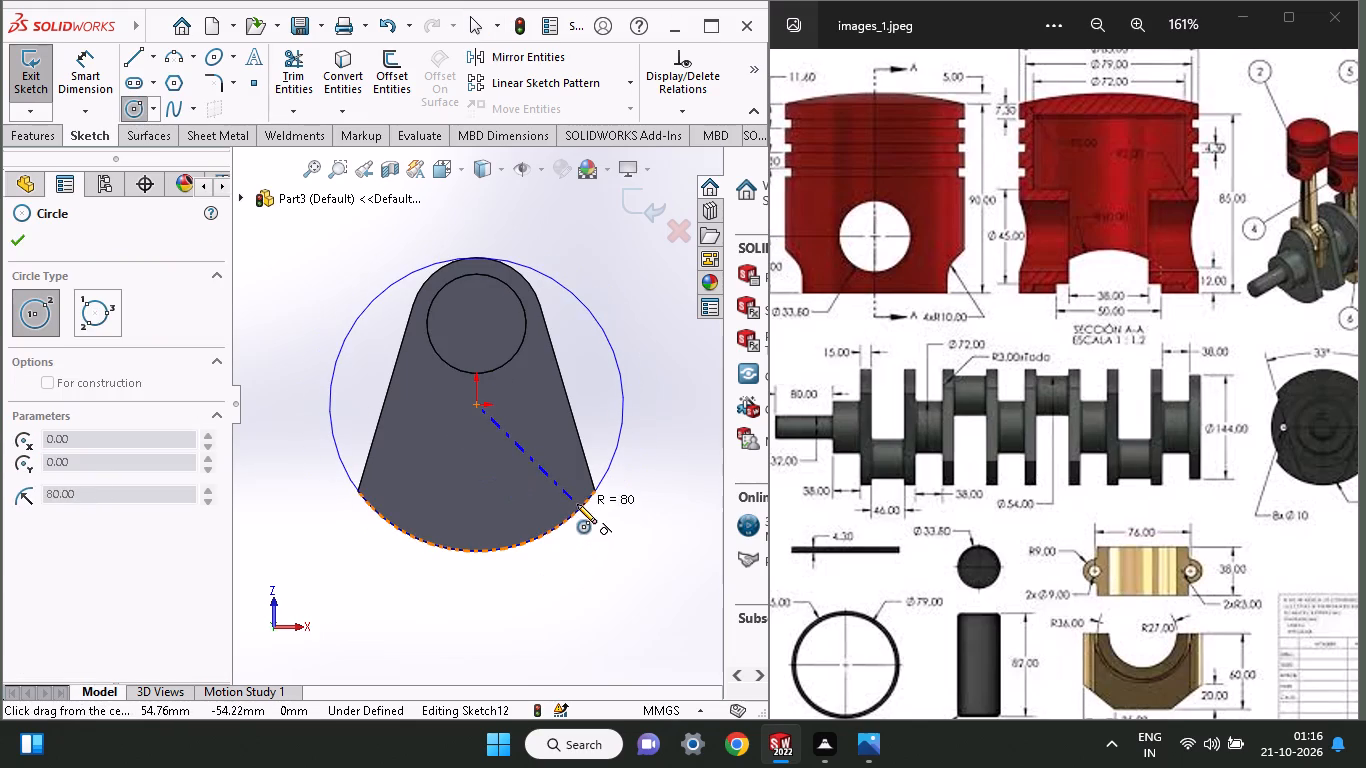
{"action": "left_click", "coordinate": [579, 504]}
Dimension the new circle's diameter as 160 mm.
{"action": "left_click", "coordinate": [80, 86]}
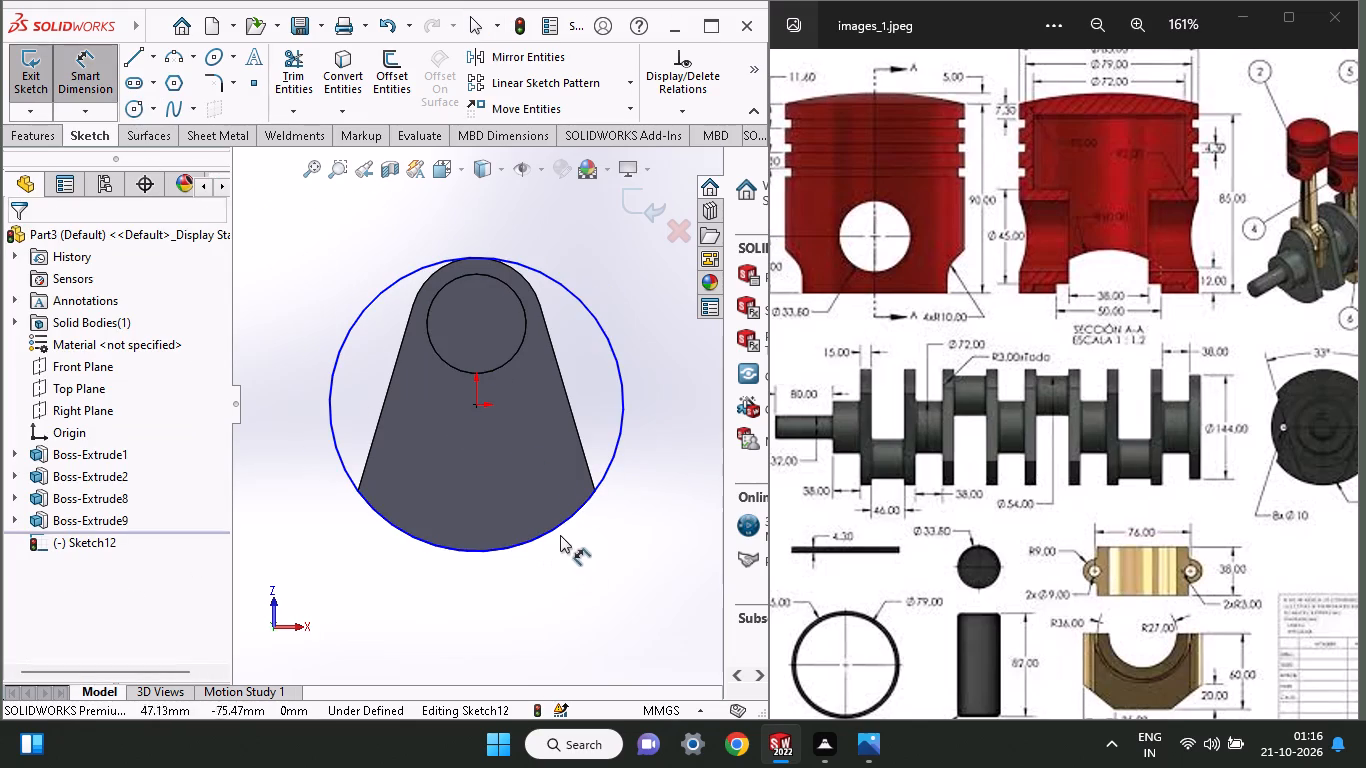
{"action": "left_click", "coordinate": [561, 540]}
{"action": "left_click", "coordinate": [560, 523]}
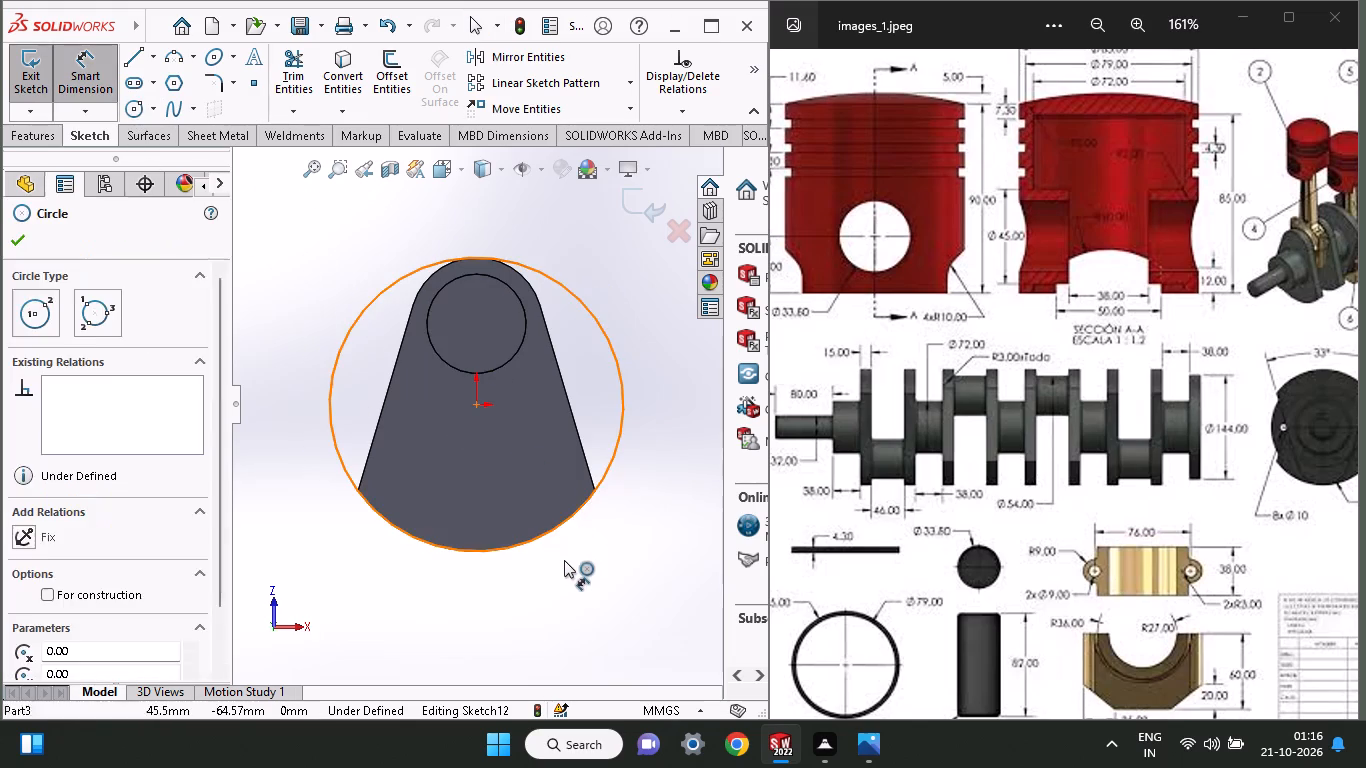
{"action": "left_click", "coordinate": [564, 562]}
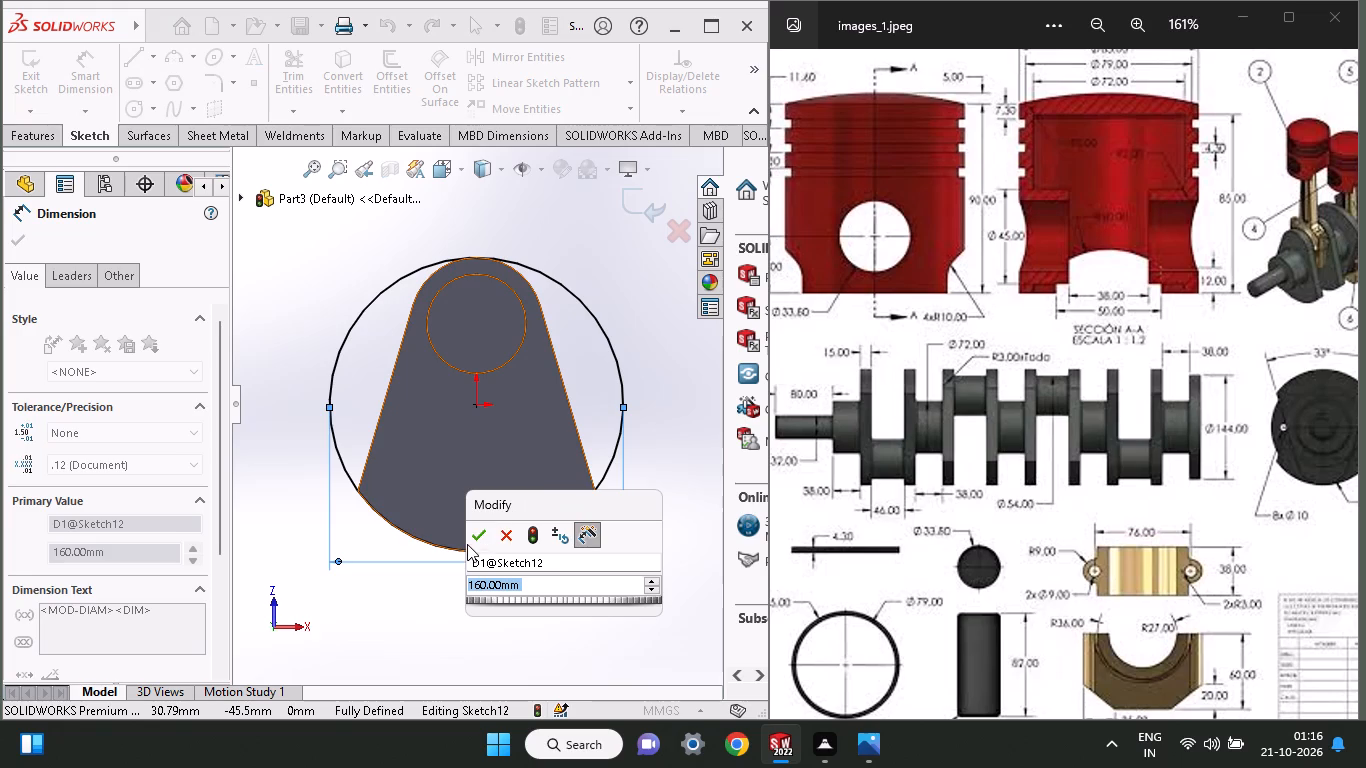
{"action": "left_click", "coordinate": [475, 543]}
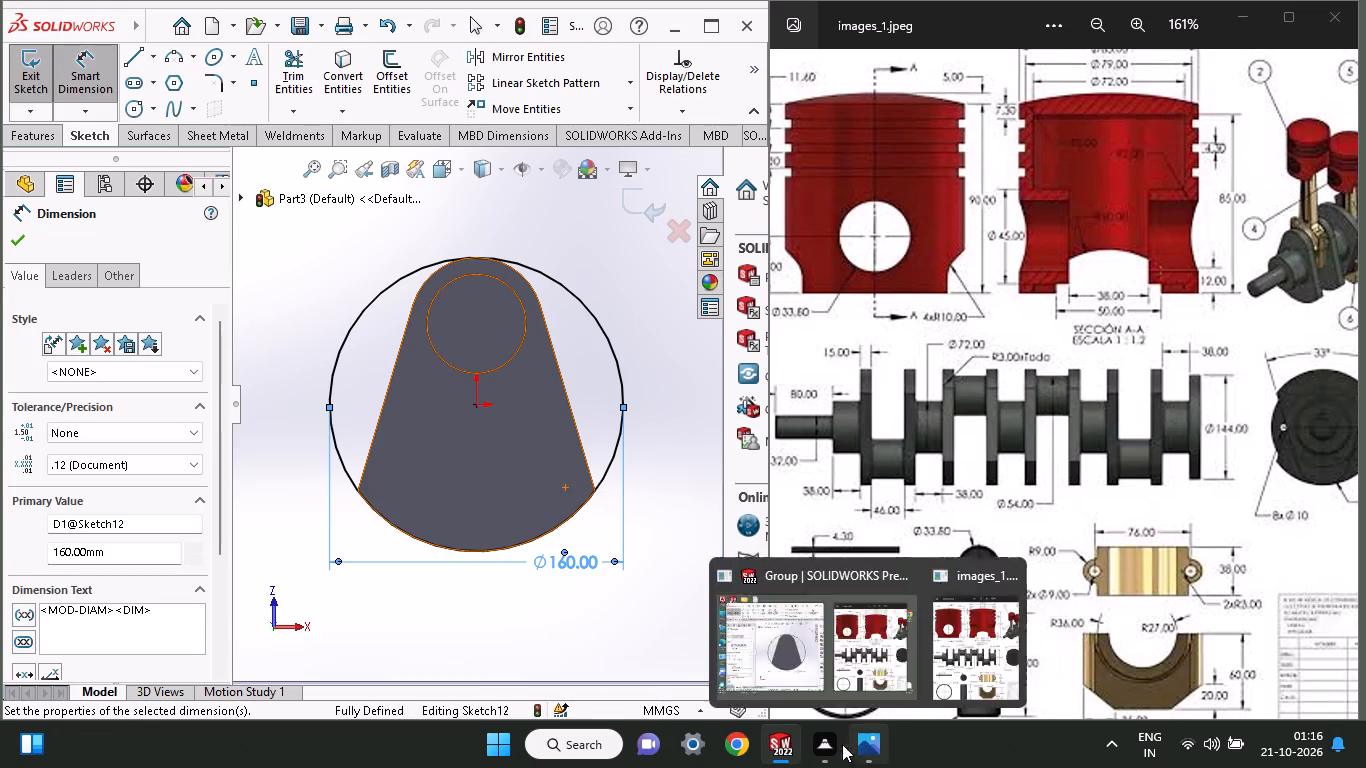
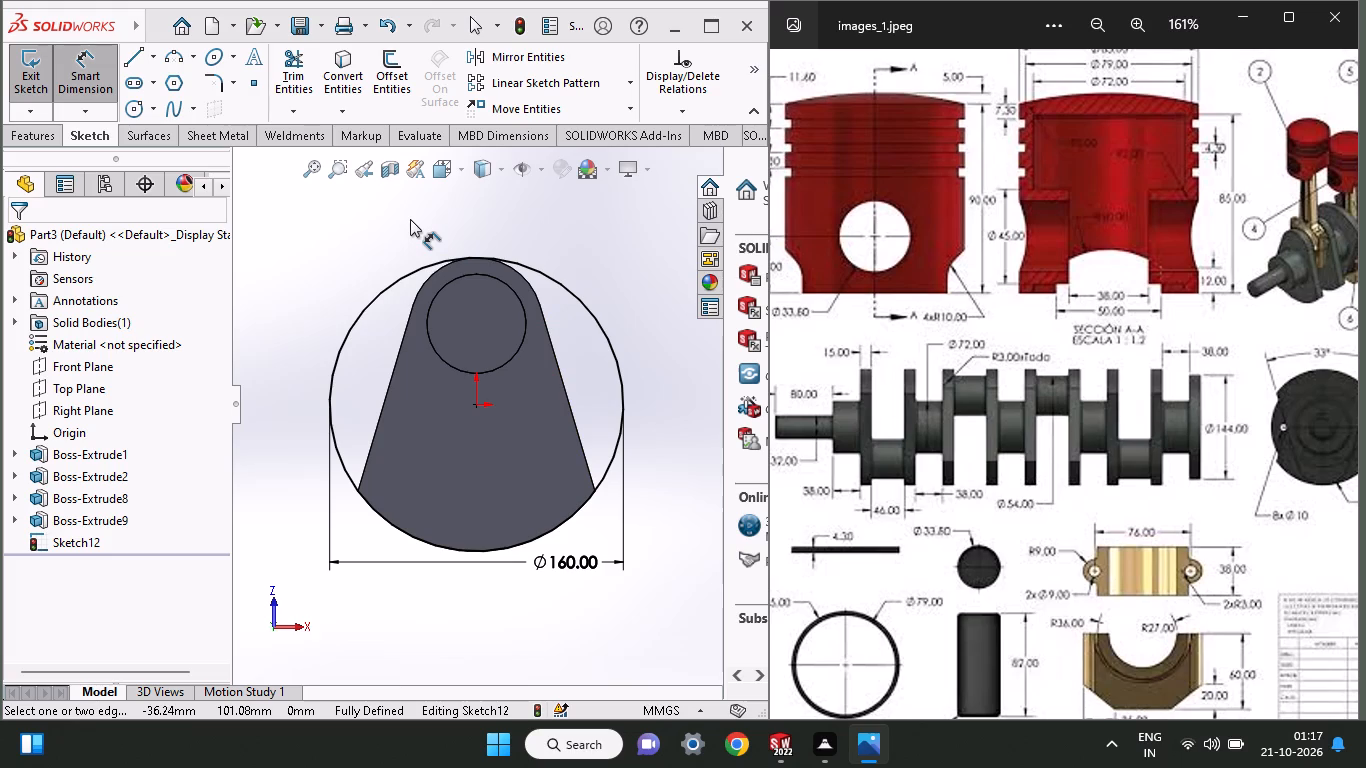
Sketch a circle concentric with the crankpin, matching the radius of the web's rounded top end.
{"action": "left_click", "coordinate": [135, 117]}
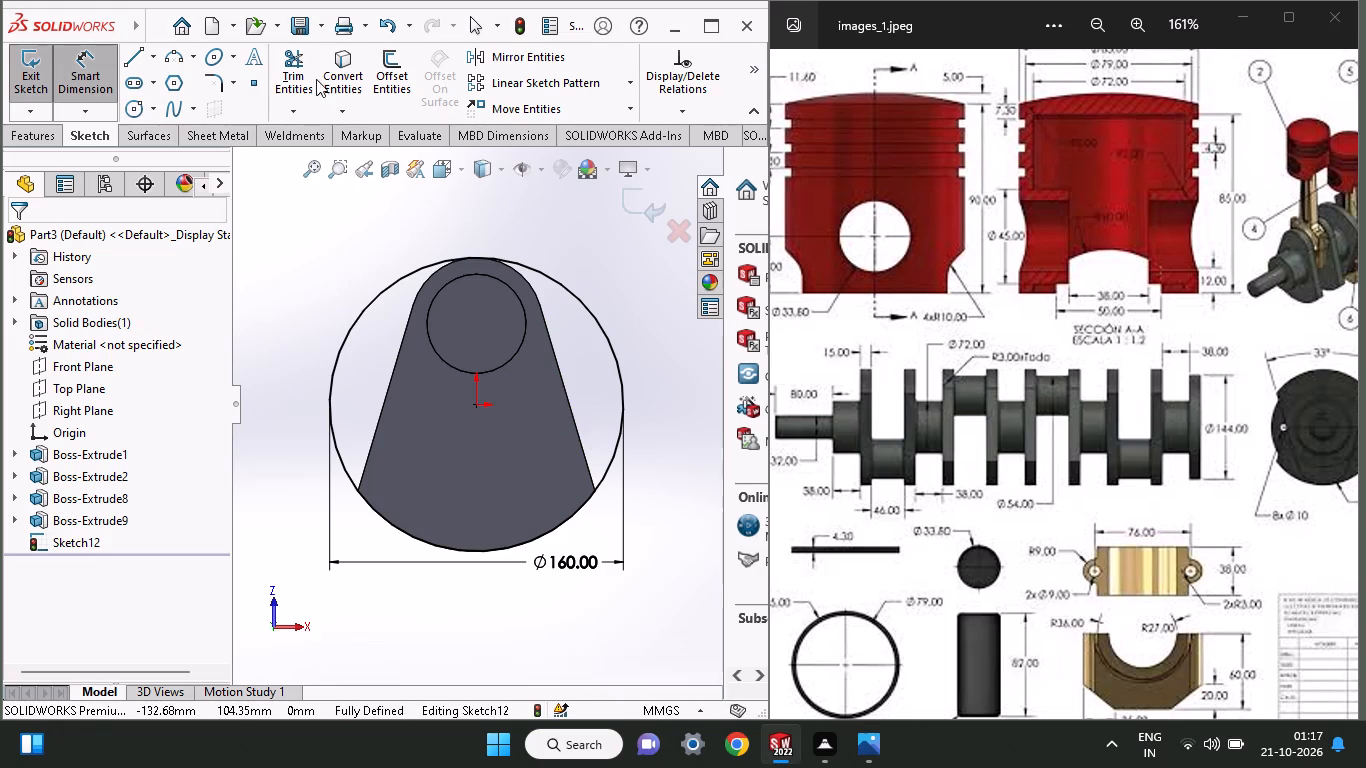
{"action": "left_click", "coordinate": [131, 112]}
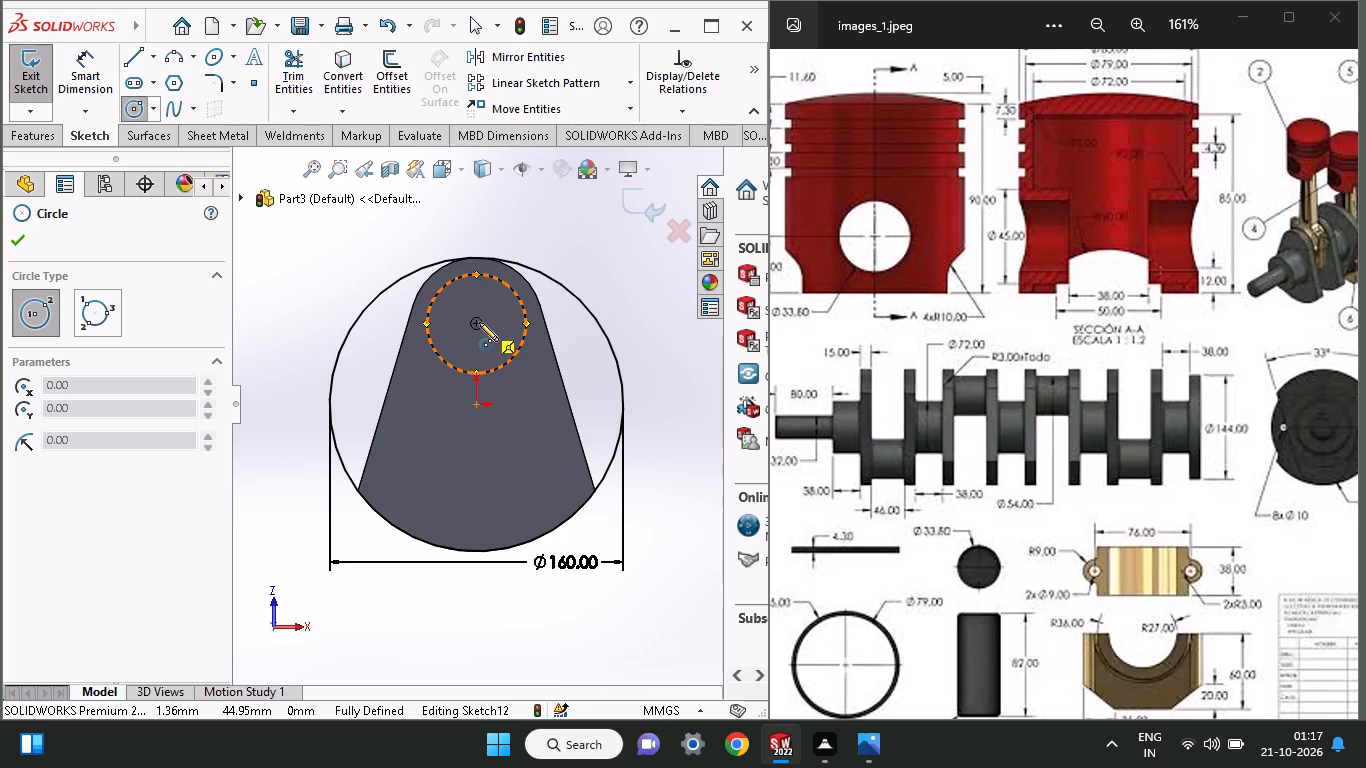
{"action": "left_click", "coordinate": [479, 322]}
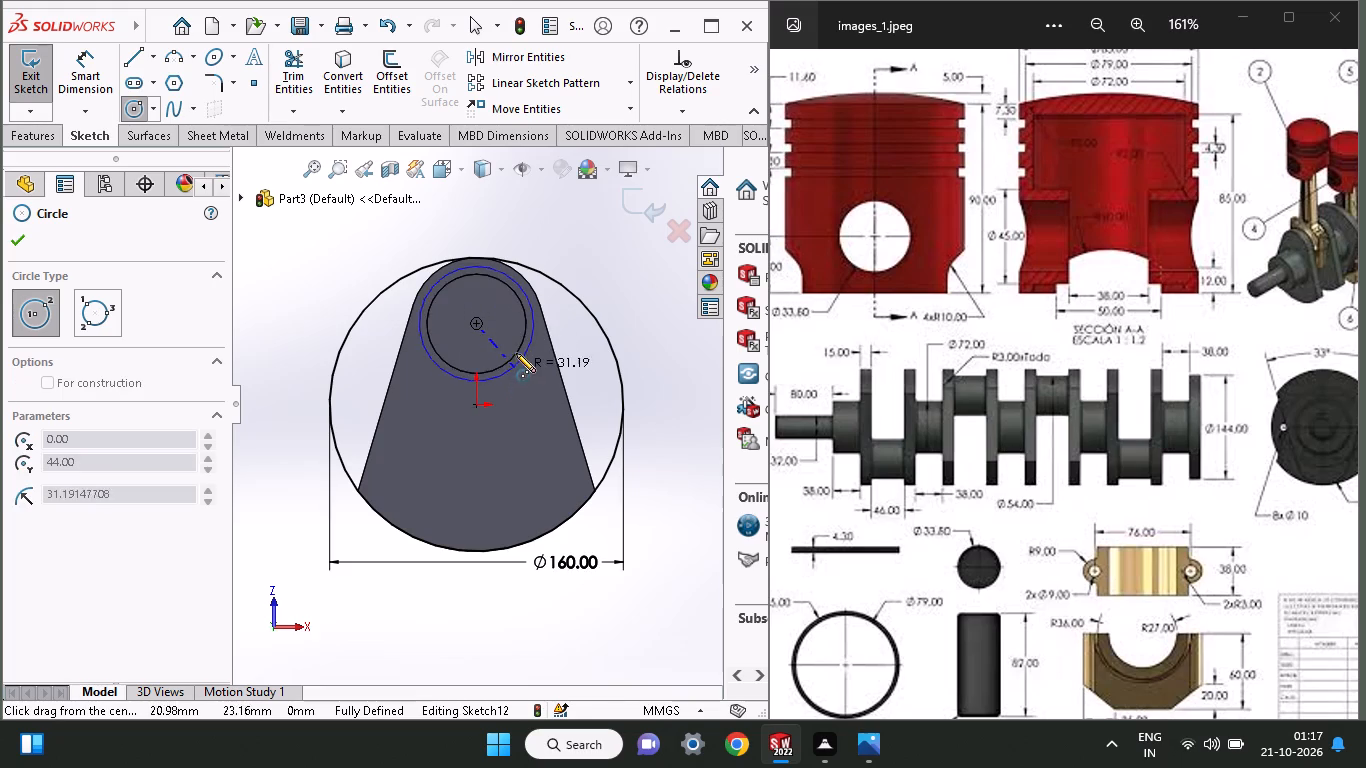
{"action": "left_click", "coordinate": [525, 281]}
{"action": "right_click", "coordinate": [527, 214]}
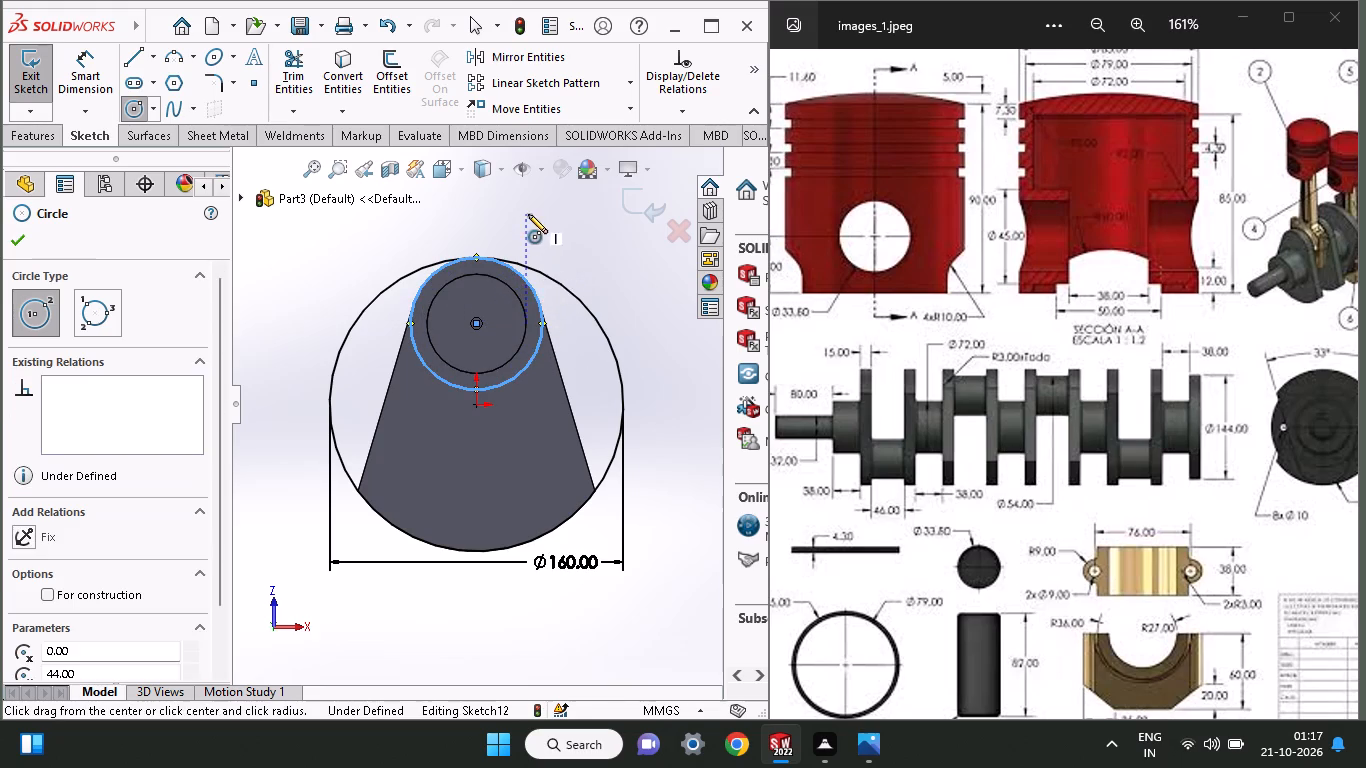
{"action": "left_click", "coordinate": [547, 231]}
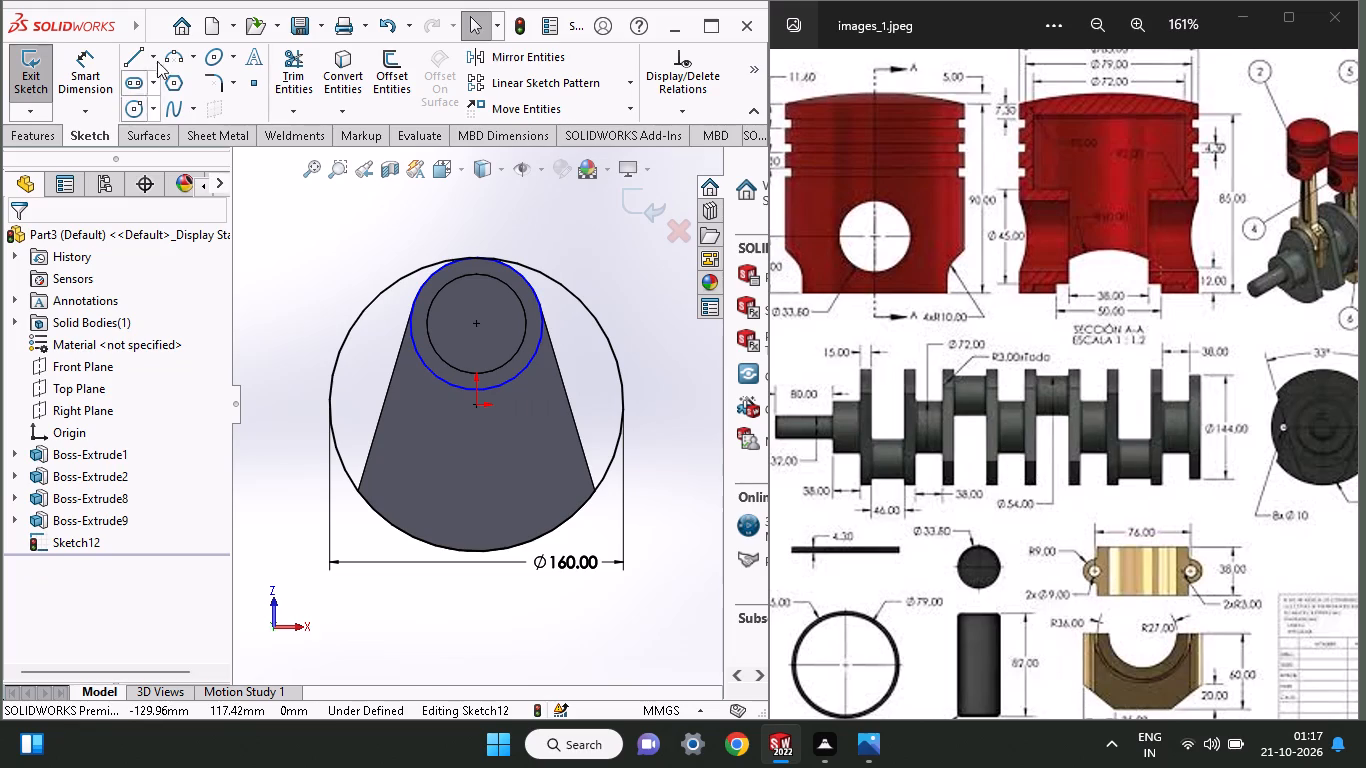
Sketch two lines along the web's slanted sides, from the rounded top end down to the 160 mm circle.
{"action": "left_click", "coordinate": [145, 53]}
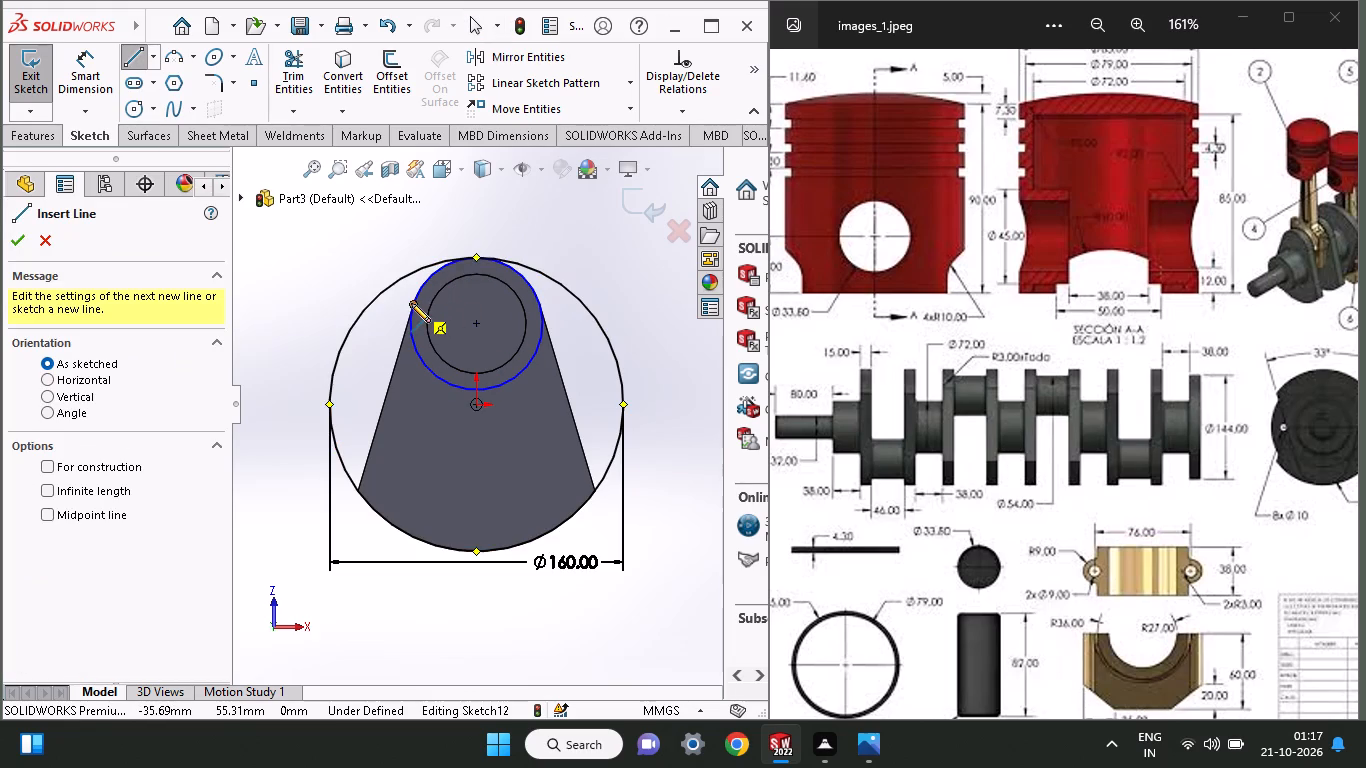
{"action": "left_click", "coordinate": [411, 303]}
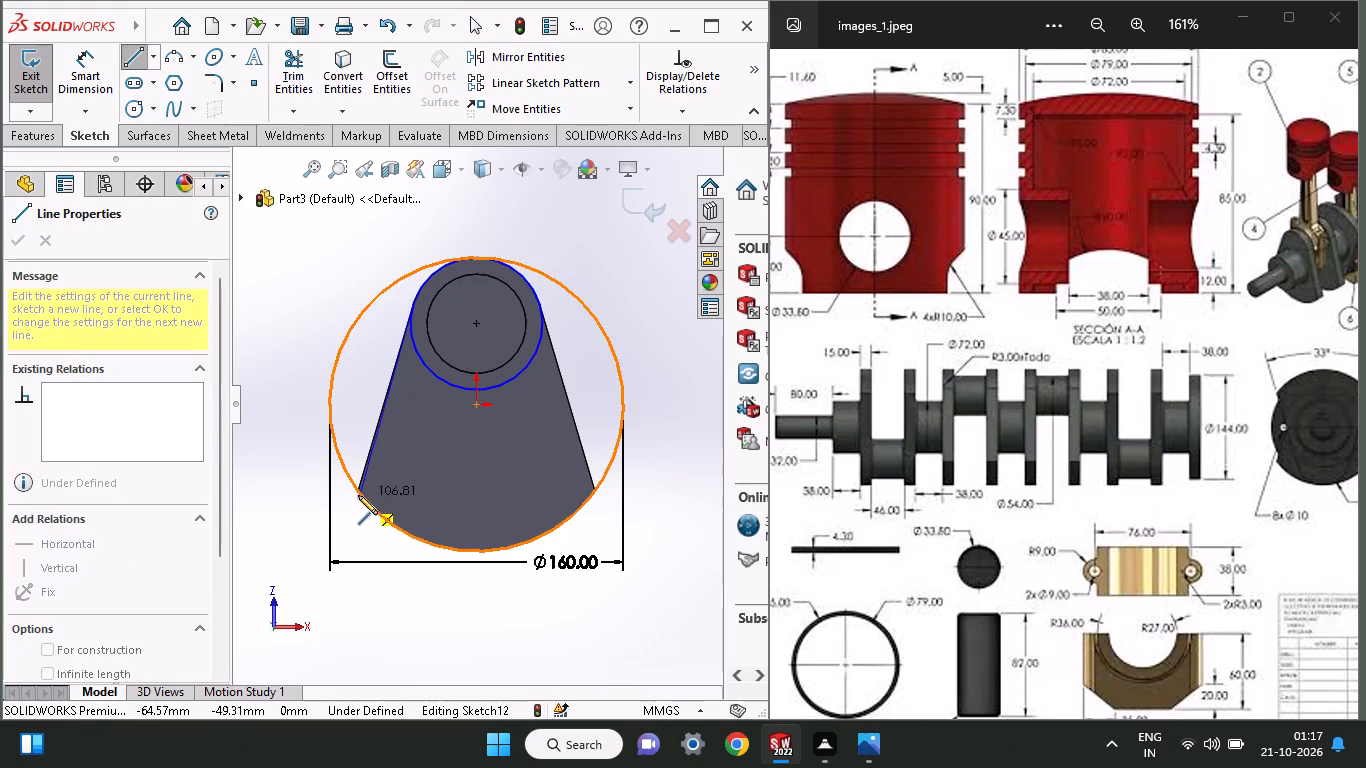
{"action": "left_click", "coordinate": [358, 490]}
{"action": "right_click", "coordinate": [346, 522]}
{"action": "left_click", "coordinate": [353, 538]}
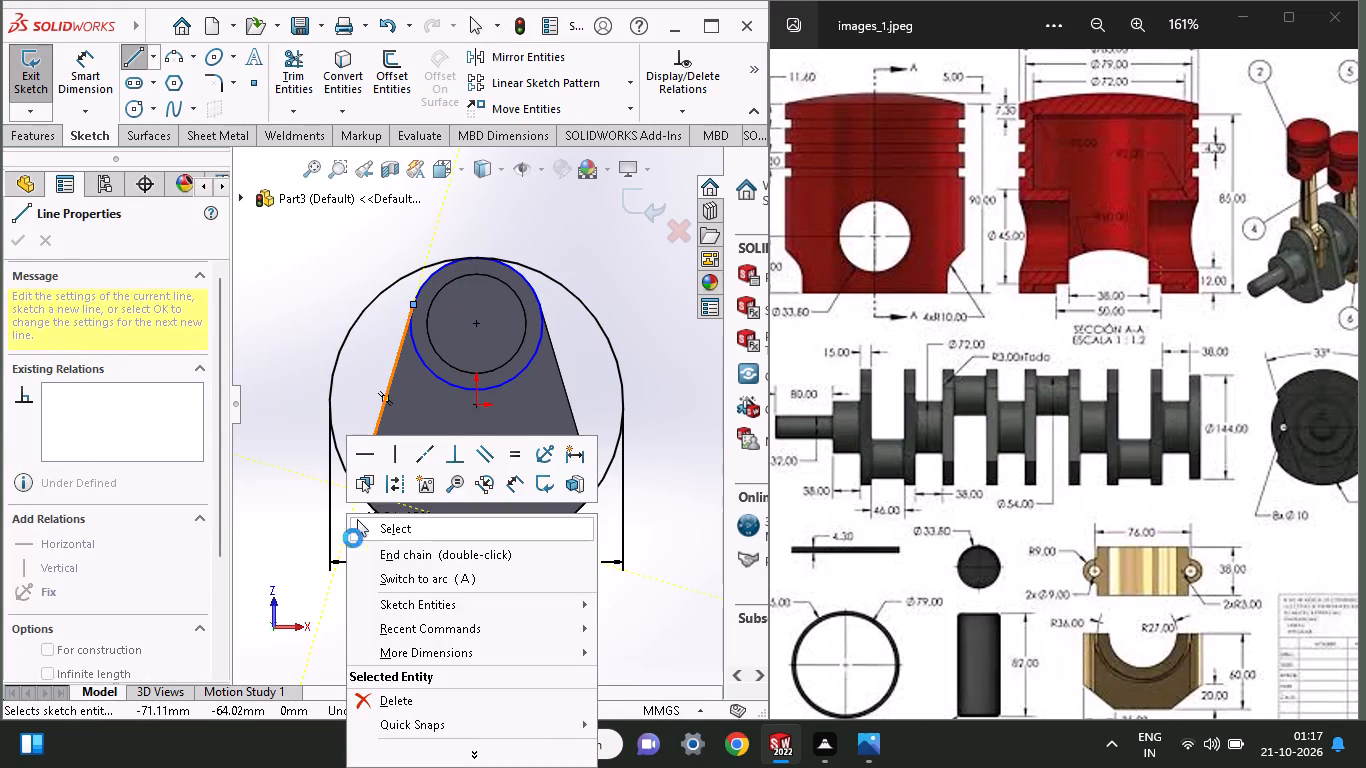
{"action": "left_click", "coordinate": [142, 62]}
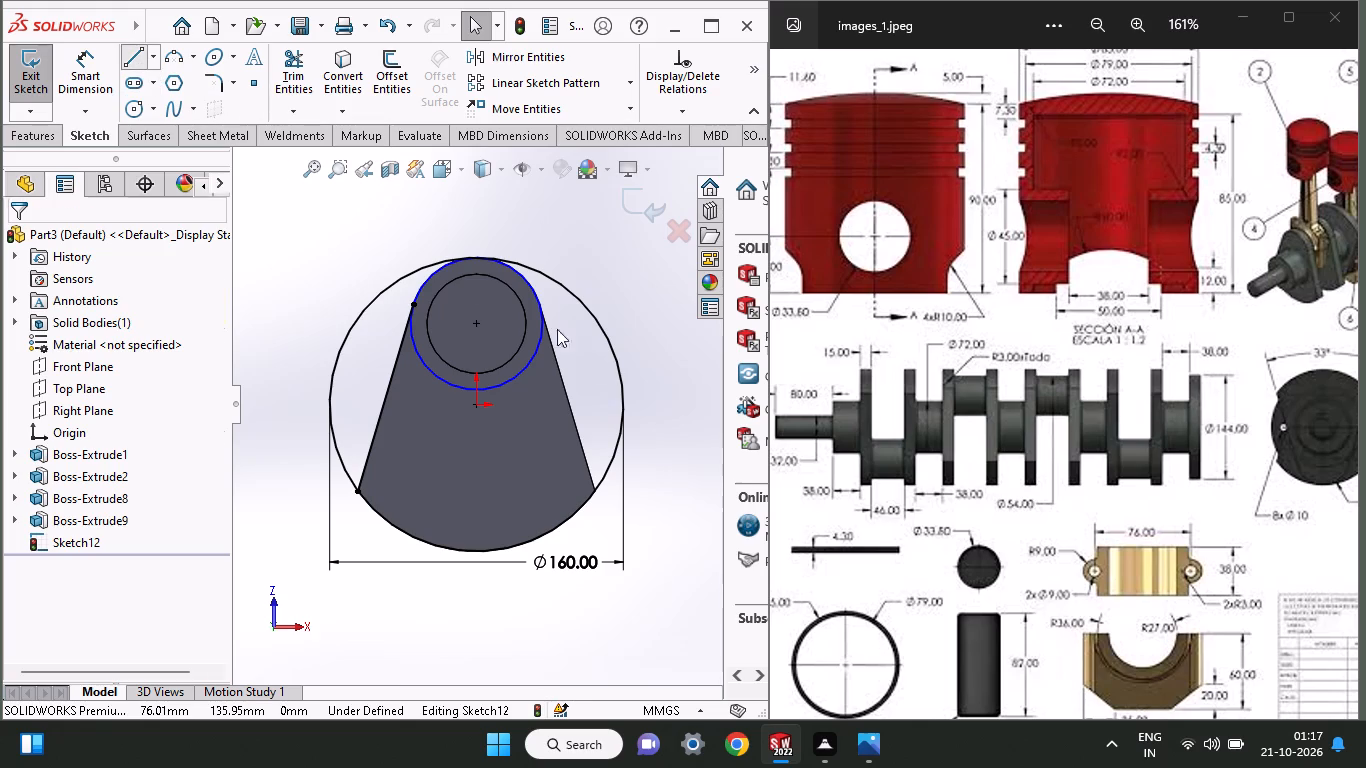
{"action": "left_click", "coordinate": [543, 302]}
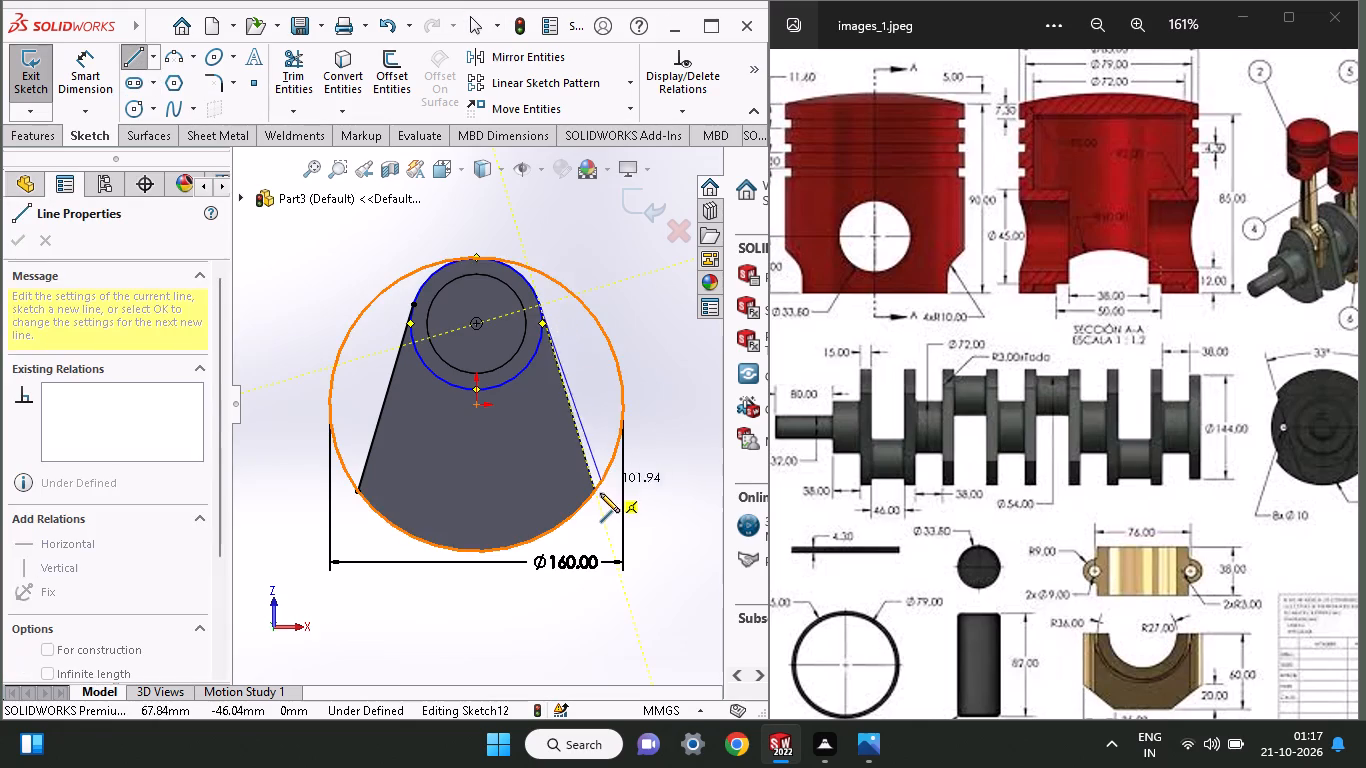
{"action": "left_click", "coordinate": [594, 493]}
{"action": "right_click", "coordinate": [610, 252]}
{"action": "left_click", "coordinate": [613, 262]}
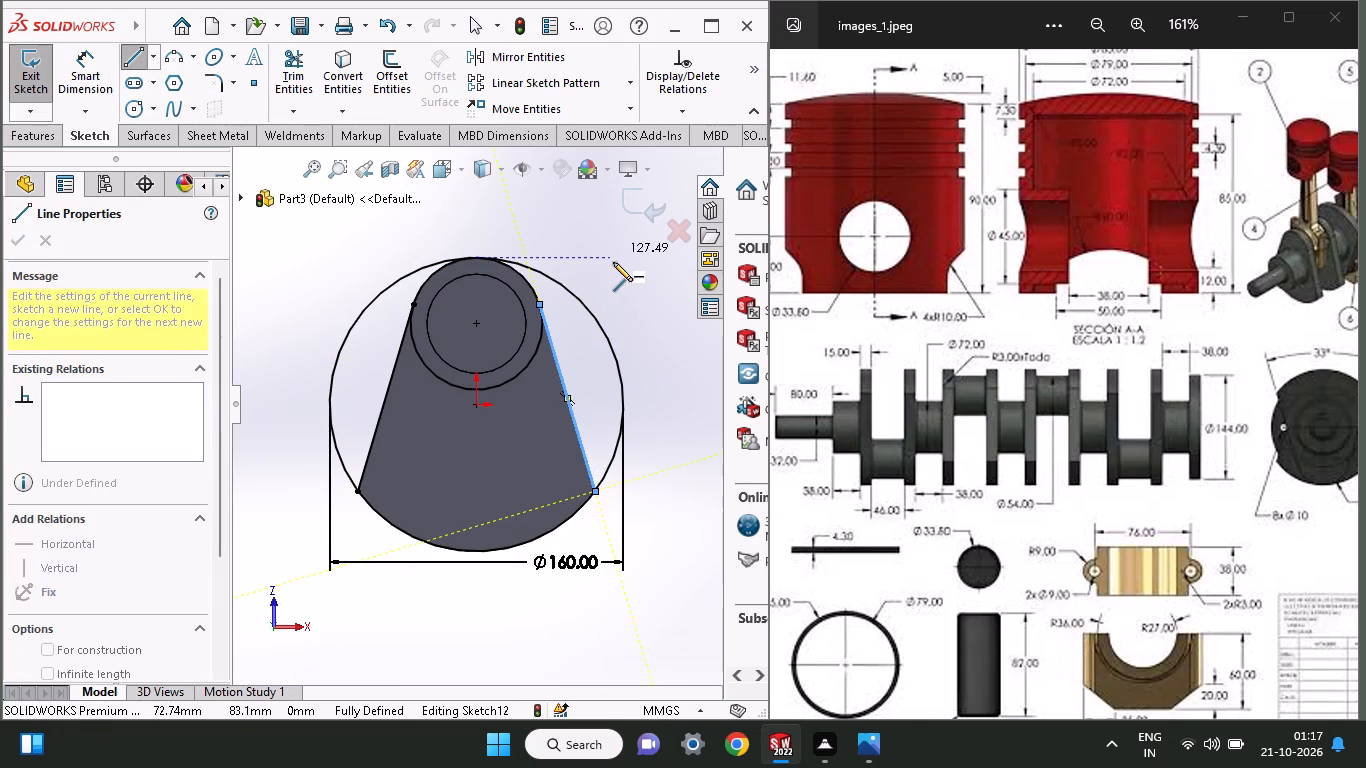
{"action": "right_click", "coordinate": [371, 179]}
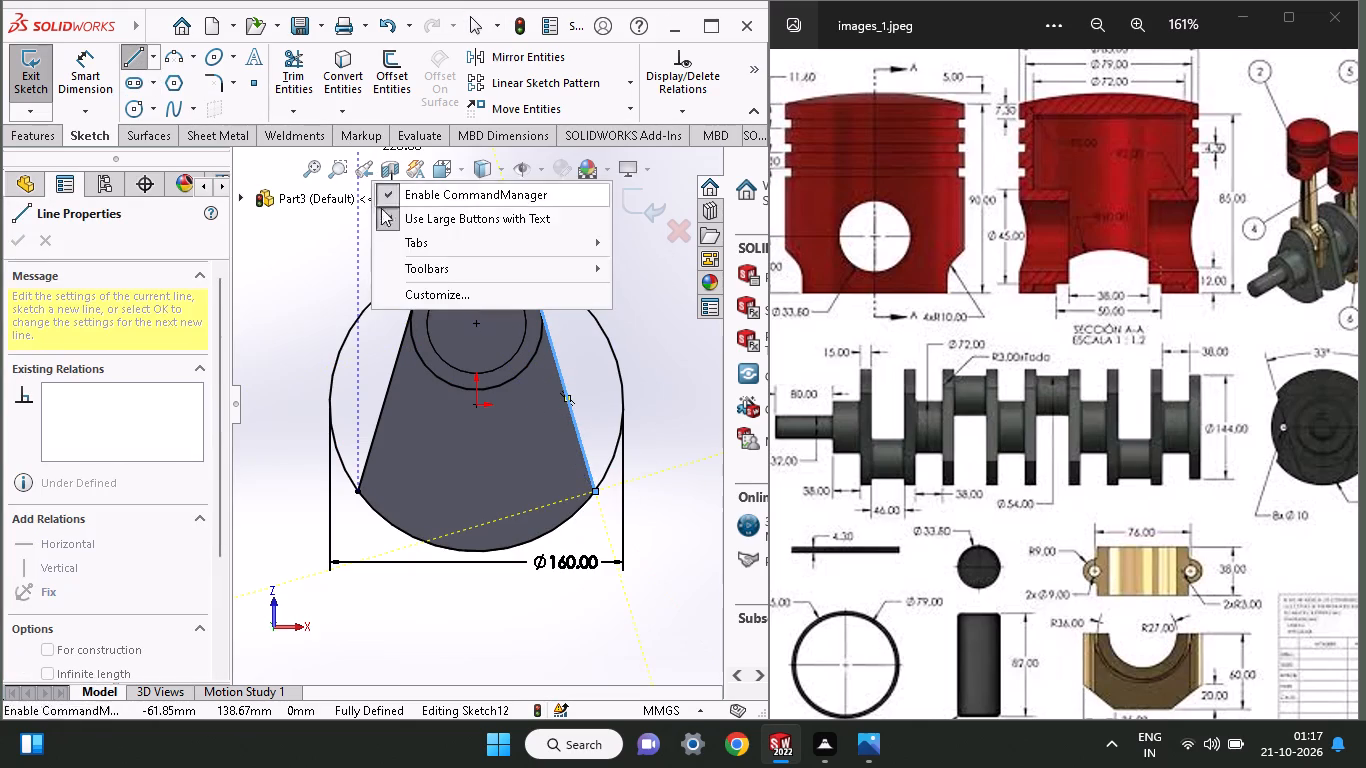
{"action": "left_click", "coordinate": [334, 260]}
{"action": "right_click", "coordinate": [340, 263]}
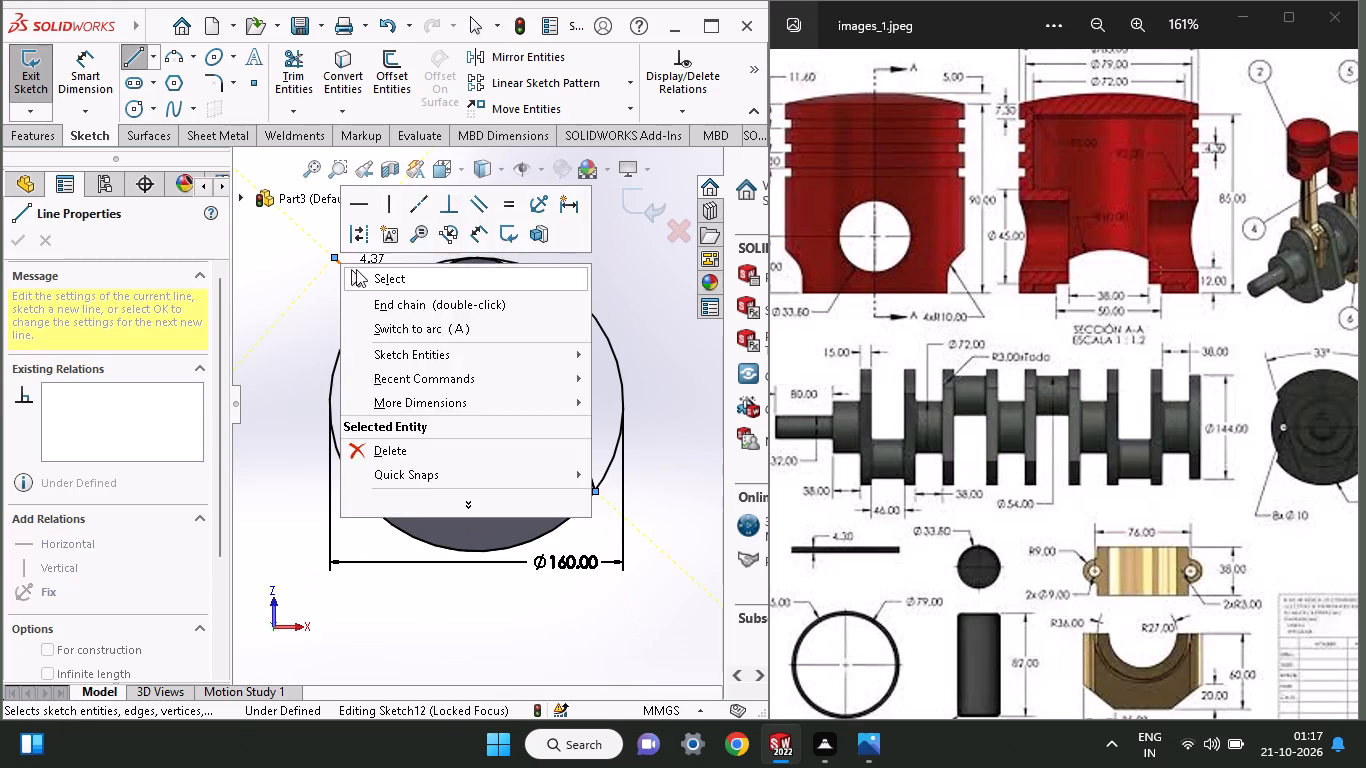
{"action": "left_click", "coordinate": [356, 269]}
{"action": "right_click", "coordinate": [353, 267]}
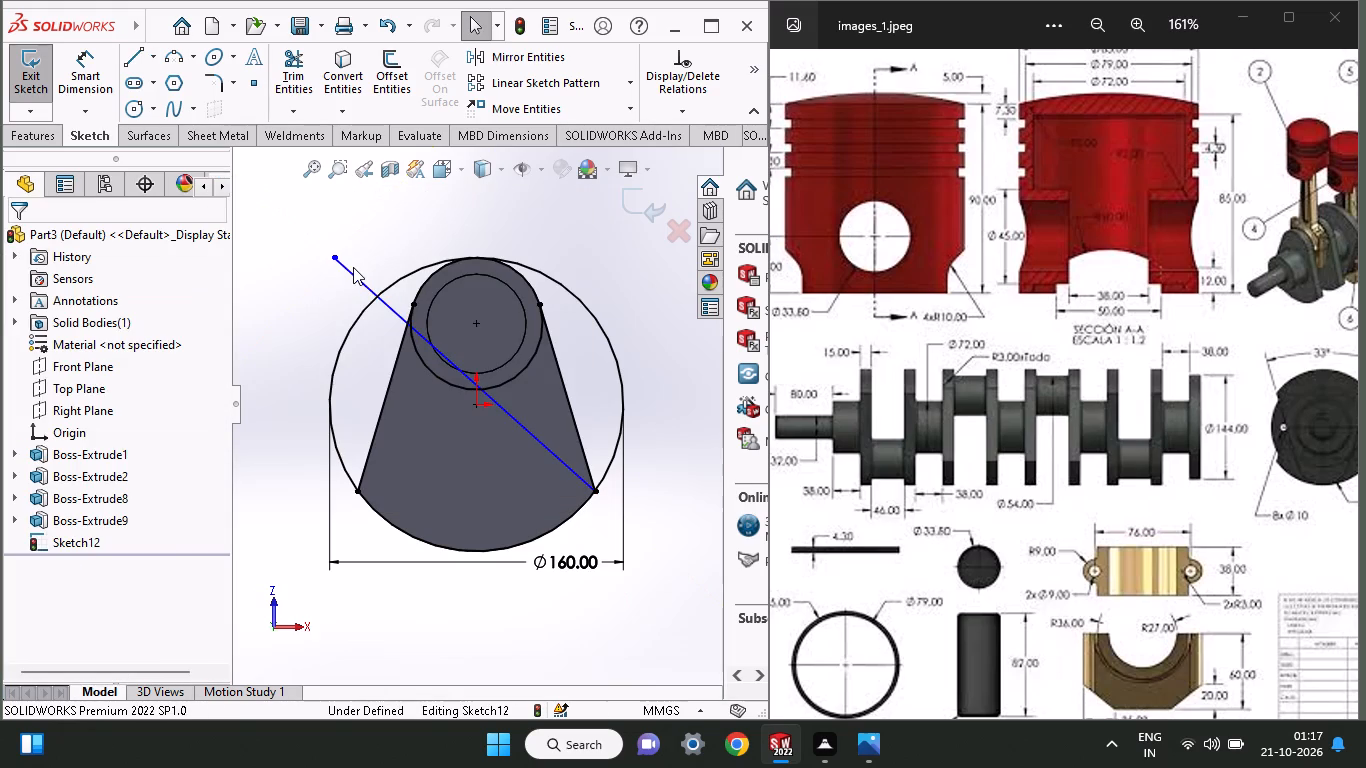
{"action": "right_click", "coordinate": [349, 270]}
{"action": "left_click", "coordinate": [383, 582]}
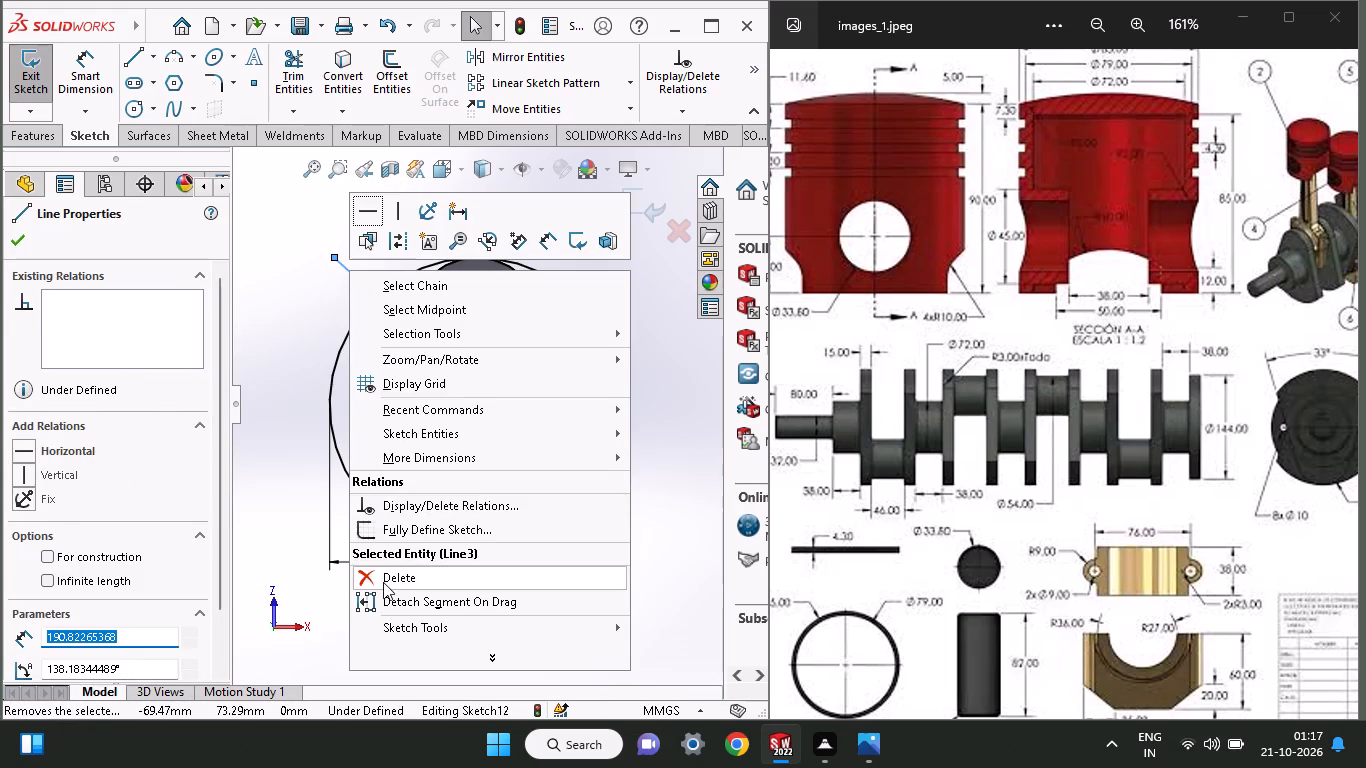
Trim the 160 mm circle outside the web outline, keeping only the bottom arc between the two slanted lines.
{"action": "left_click", "coordinate": [297, 70]}
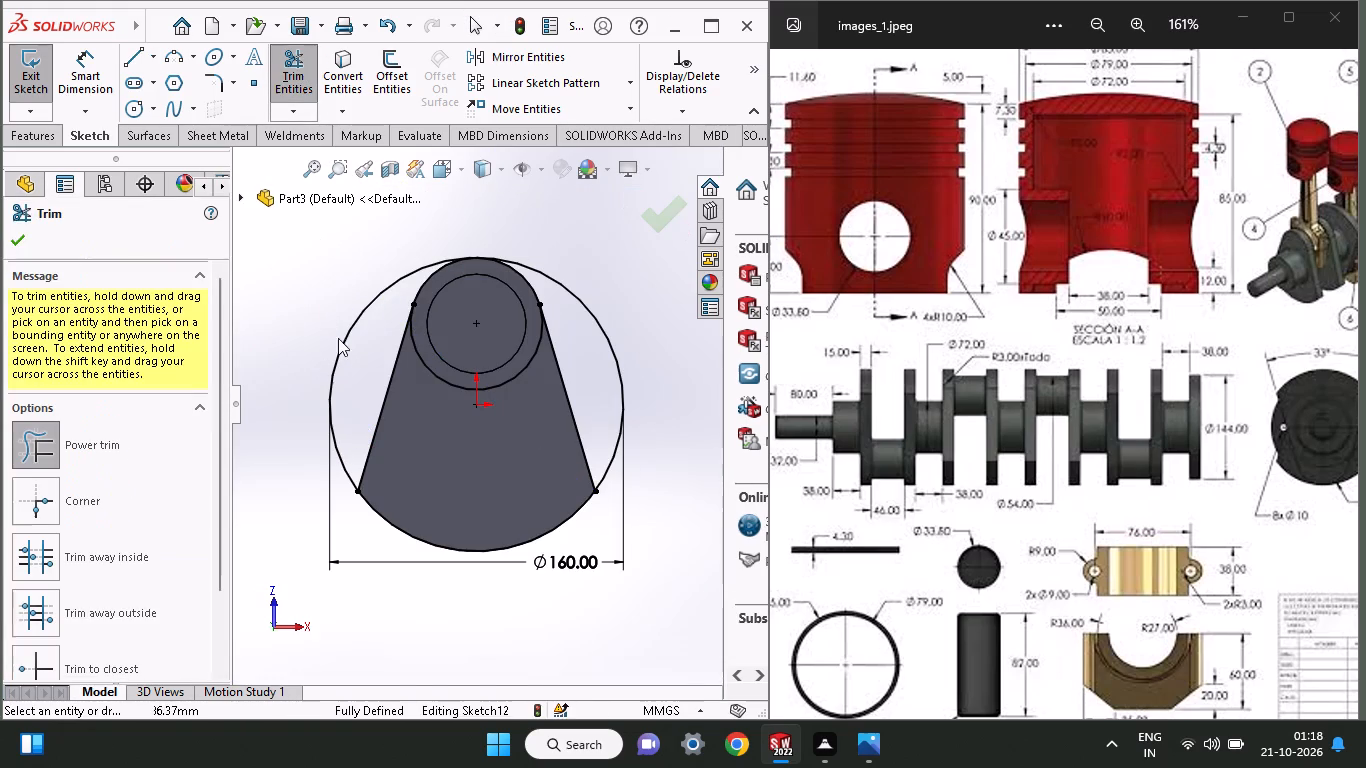
{"action": "left_click_drag", "start_coordinate": [376, 245], "coordinate": [331, 468]}
{"action": "left_click_drag", "start_coordinate": [573, 277], "coordinate": [671, 568]}
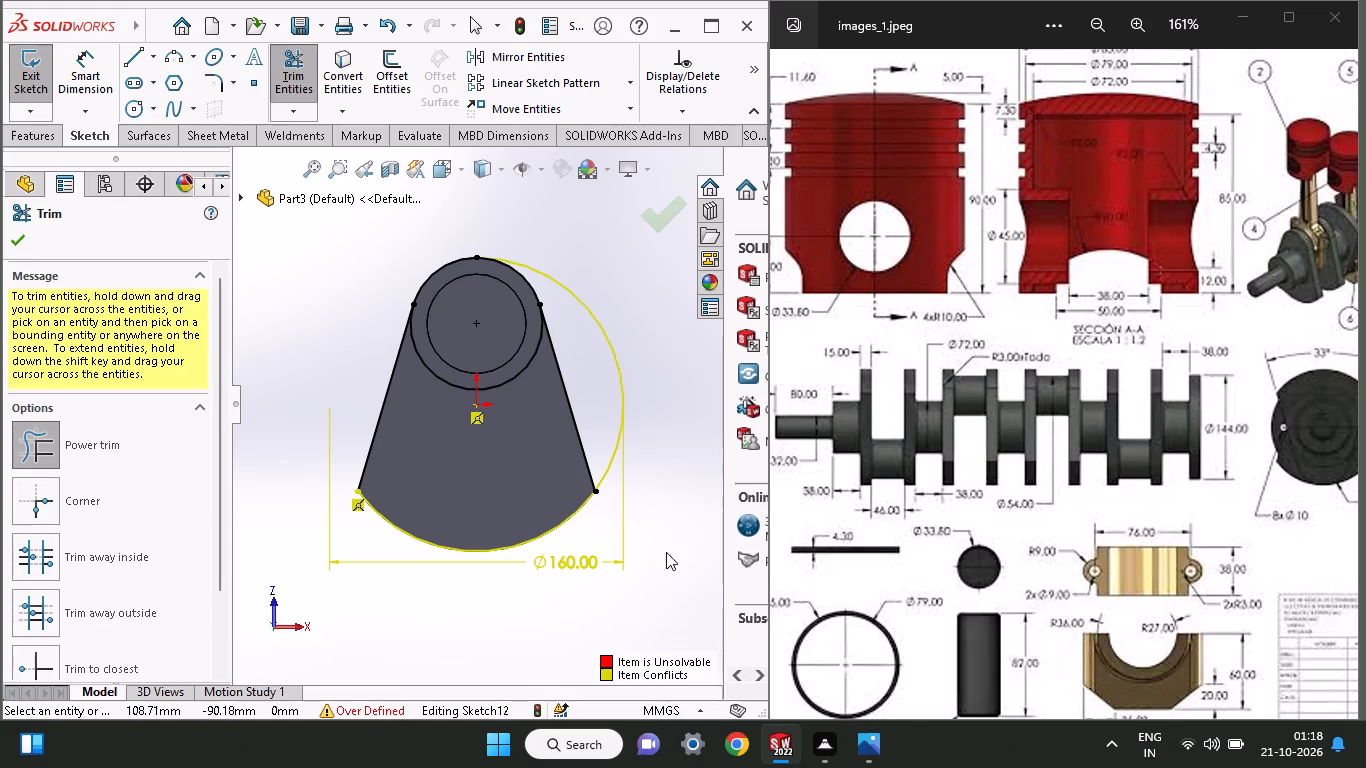
{"action": "left_click_drag", "start_coordinate": [575, 268], "coordinate": [627, 474]}
Extrude the web outline, including the full circle area around the crankpin, 14 mm blind as a second crank web.
{"action": "middle_click_drag", "start_coordinate": [616, 425], "coordinate": [622, 428]}
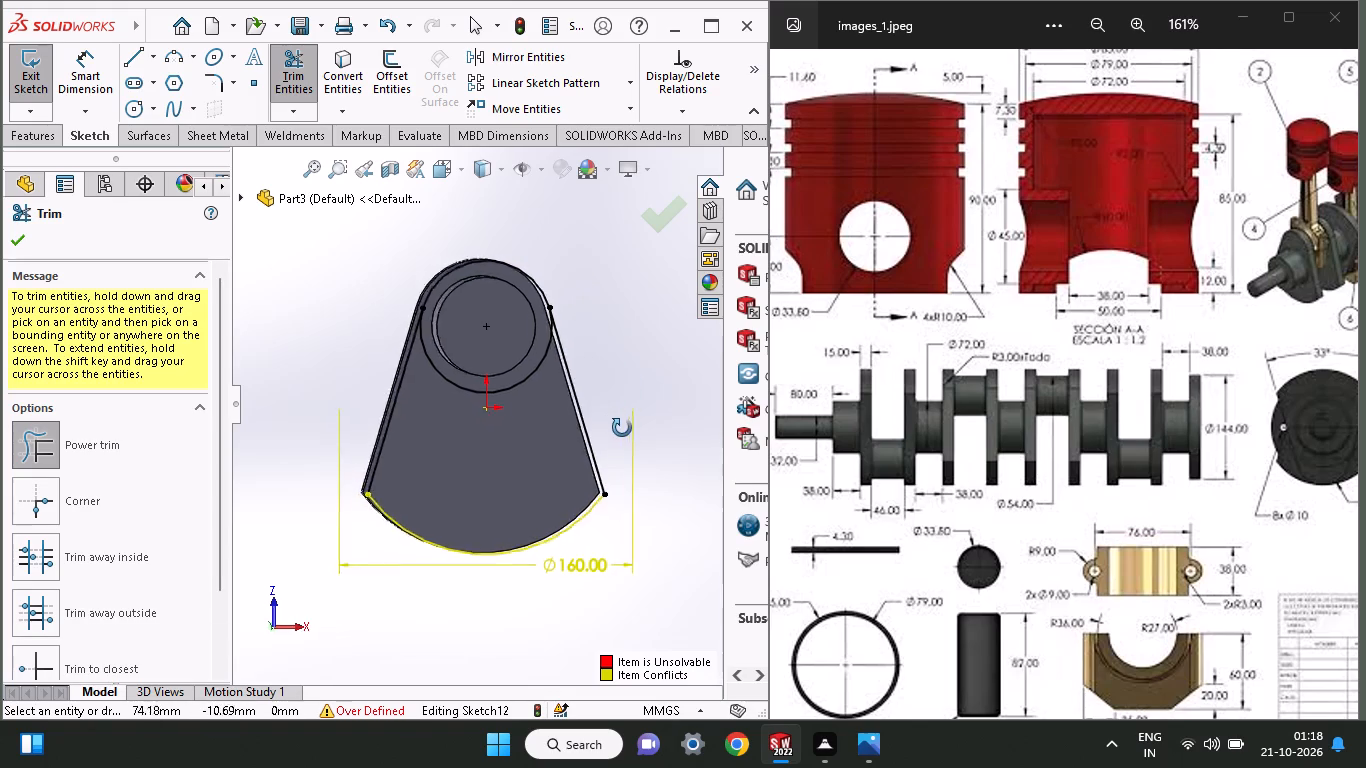
{"action": "middle_click_drag", "start_coordinate": [622, 428], "coordinate": [663, 447]}
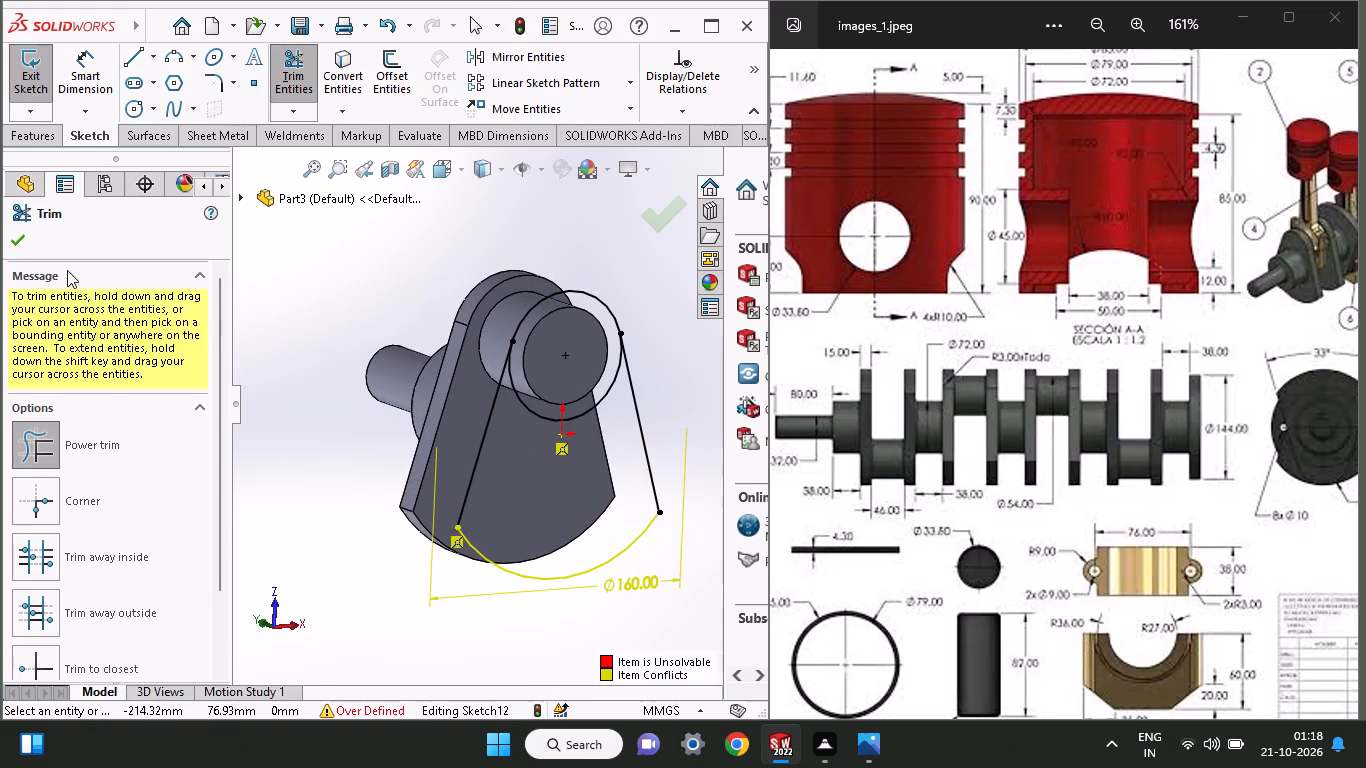
{"action": "left_click", "coordinate": [40, 128]}
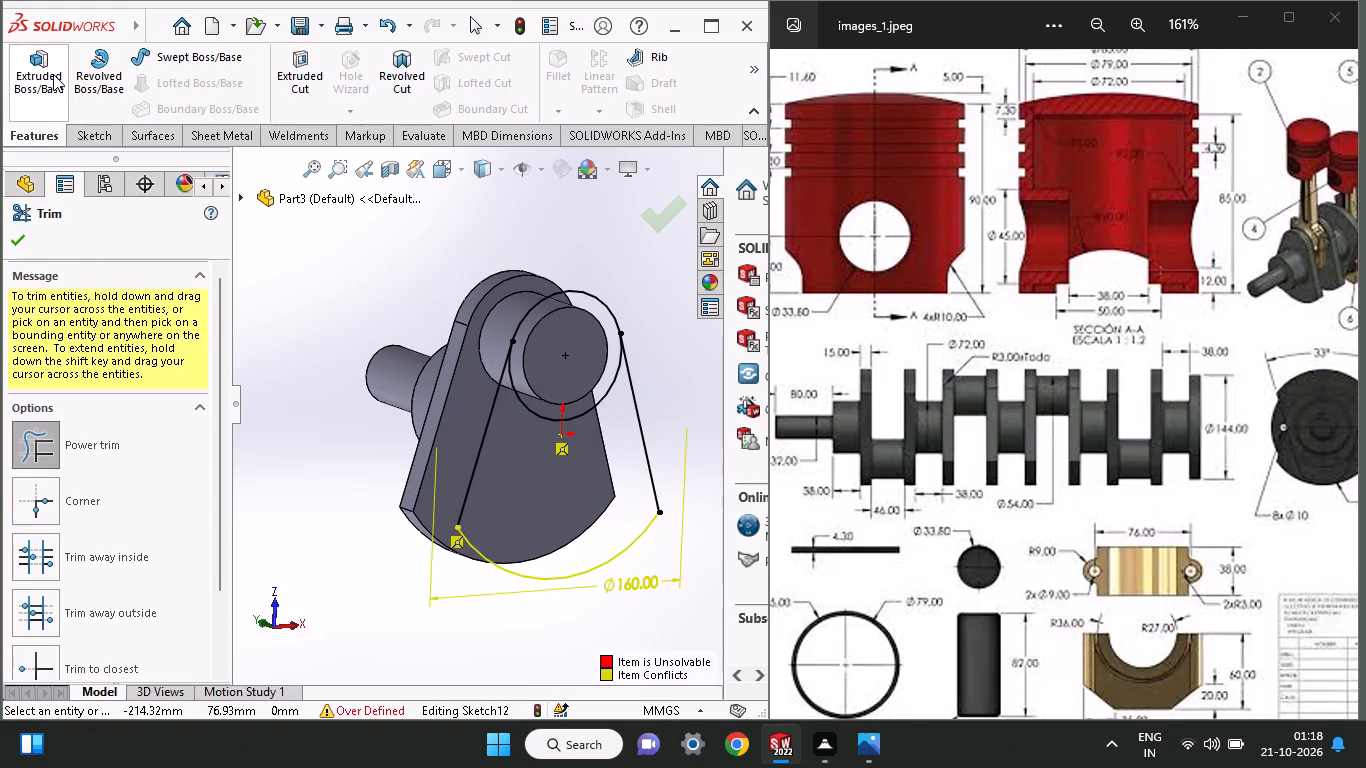
{"action": "left_click", "coordinate": [53, 74]}
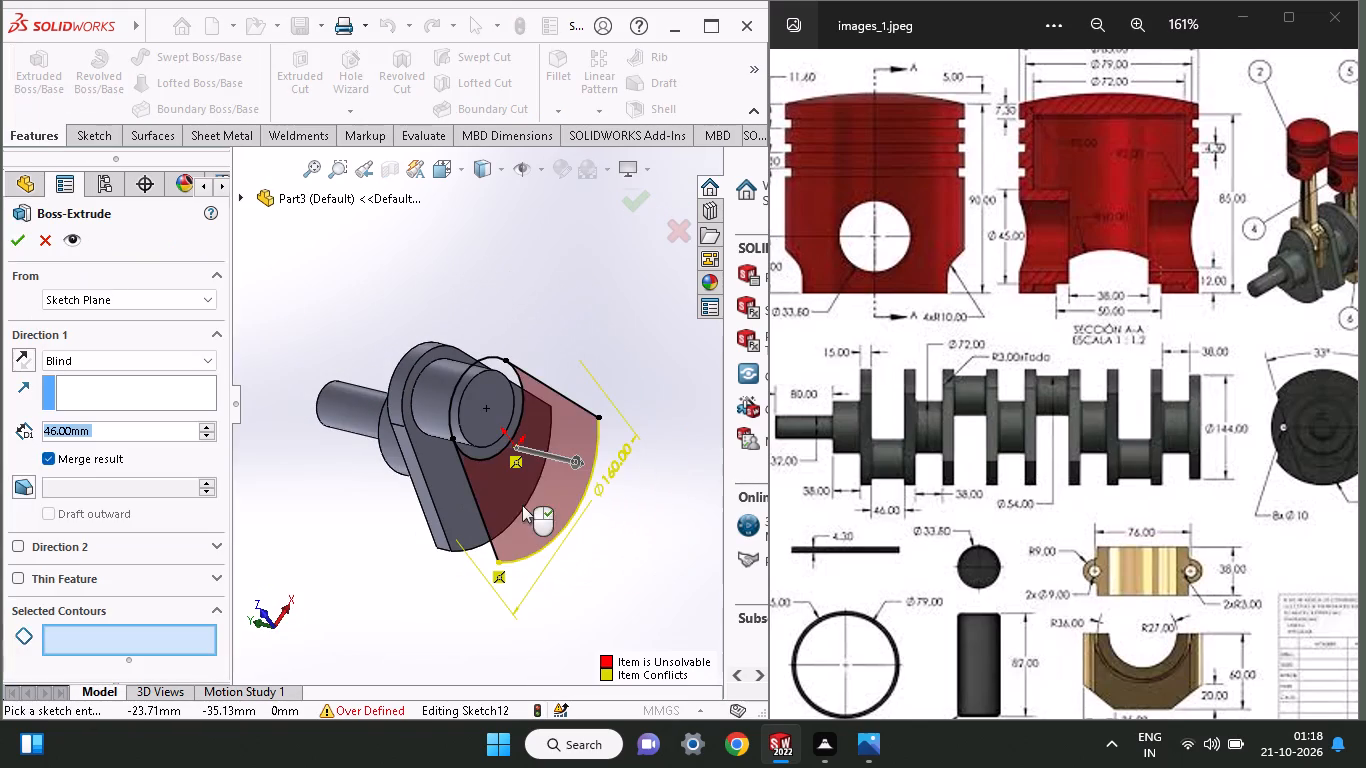
{"action": "left_click", "coordinate": [522, 505]}
{"action": "left_click", "coordinate": [504, 443]}
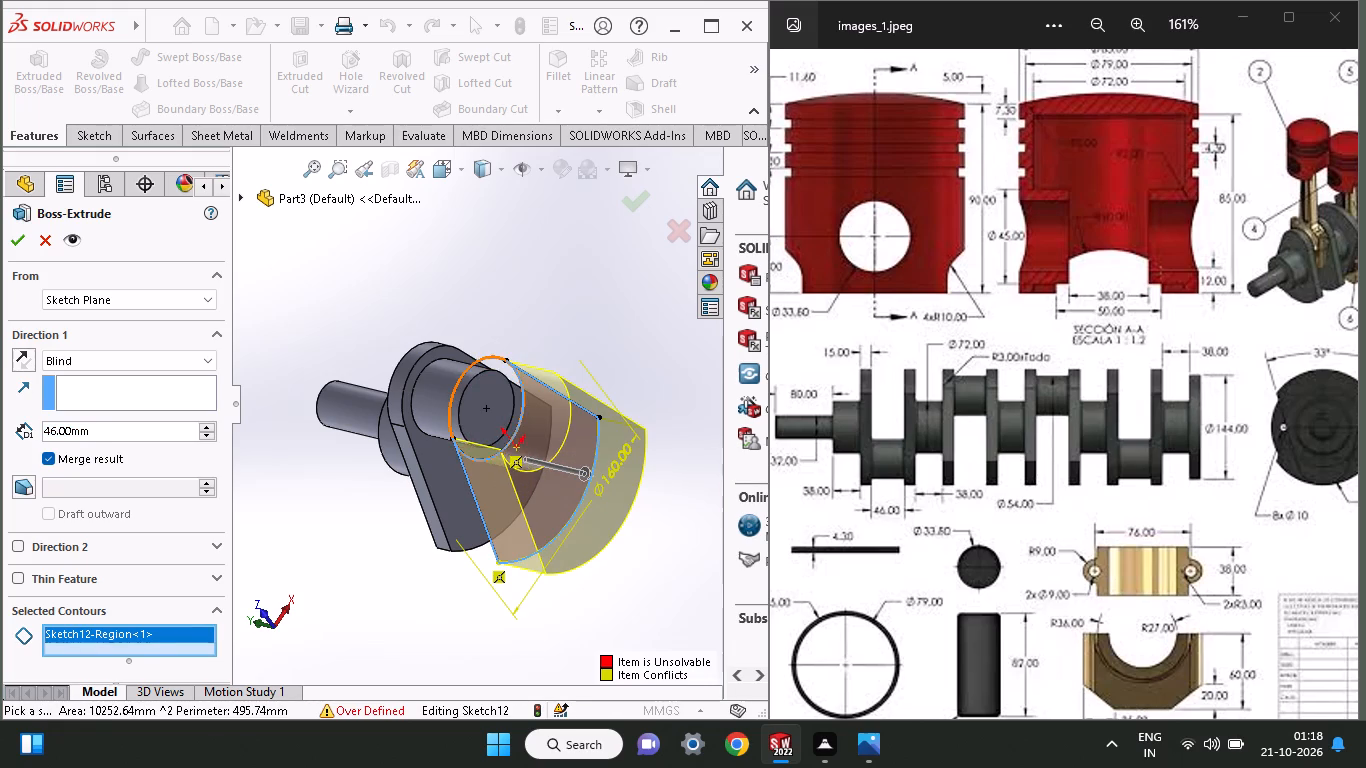
{"action": "left_click", "coordinate": [511, 416]}
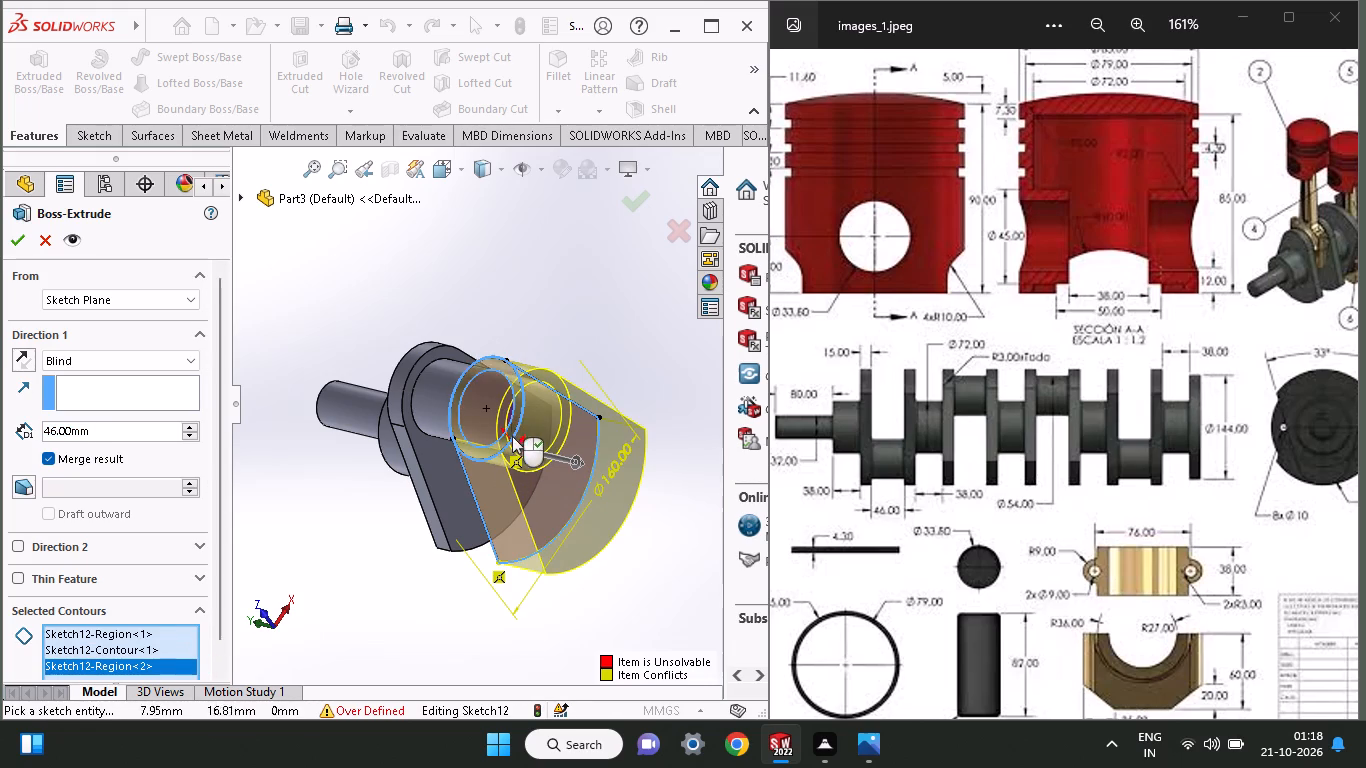
{"action": "left_click", "coordinate": [506, 416]}
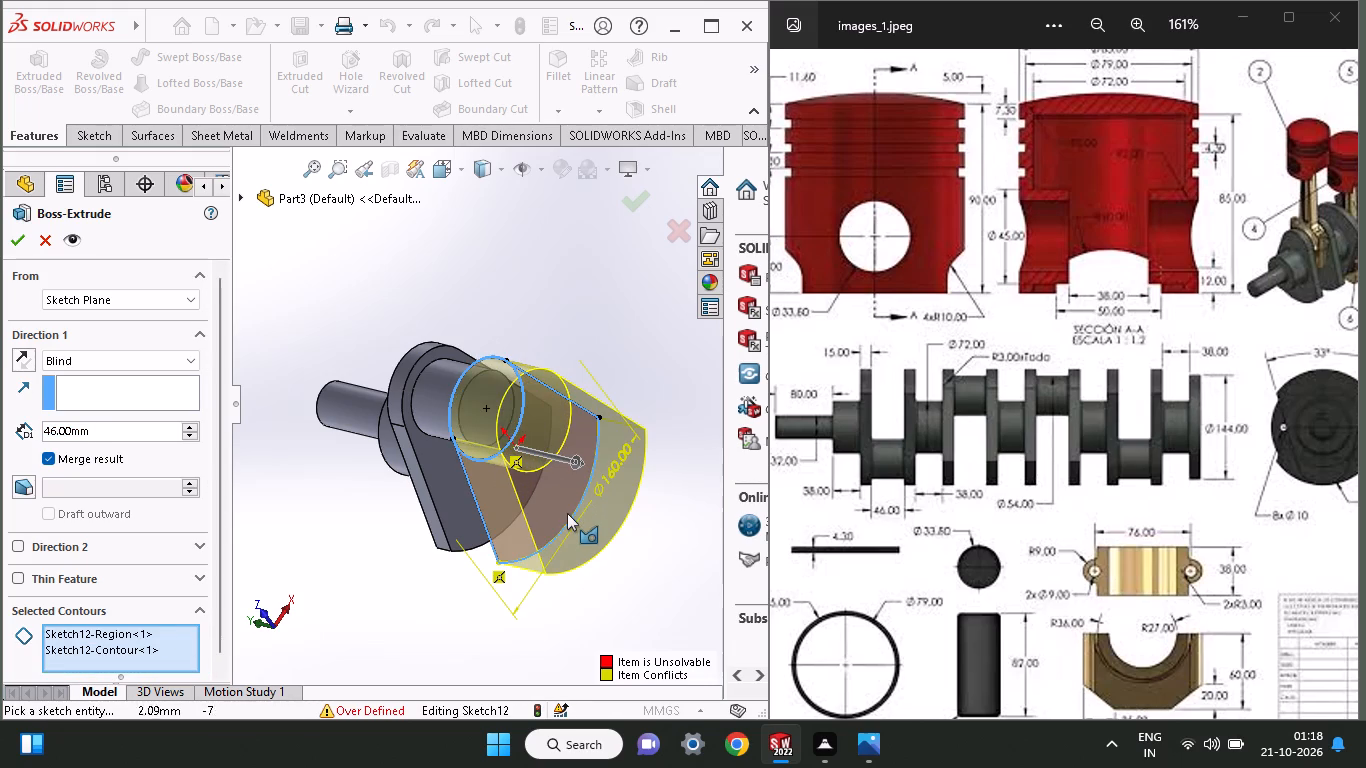
{"action": "middle_click_drag", "start_coordinate": [567, 513], "coordinate": [611, 412]}
{"action": "left_click_drag", "start_coordinate": [98, 436], "coordinate": [0, 445]}
{"action": "type", "text": "14"}
{"action": "key", "text": "Return"}
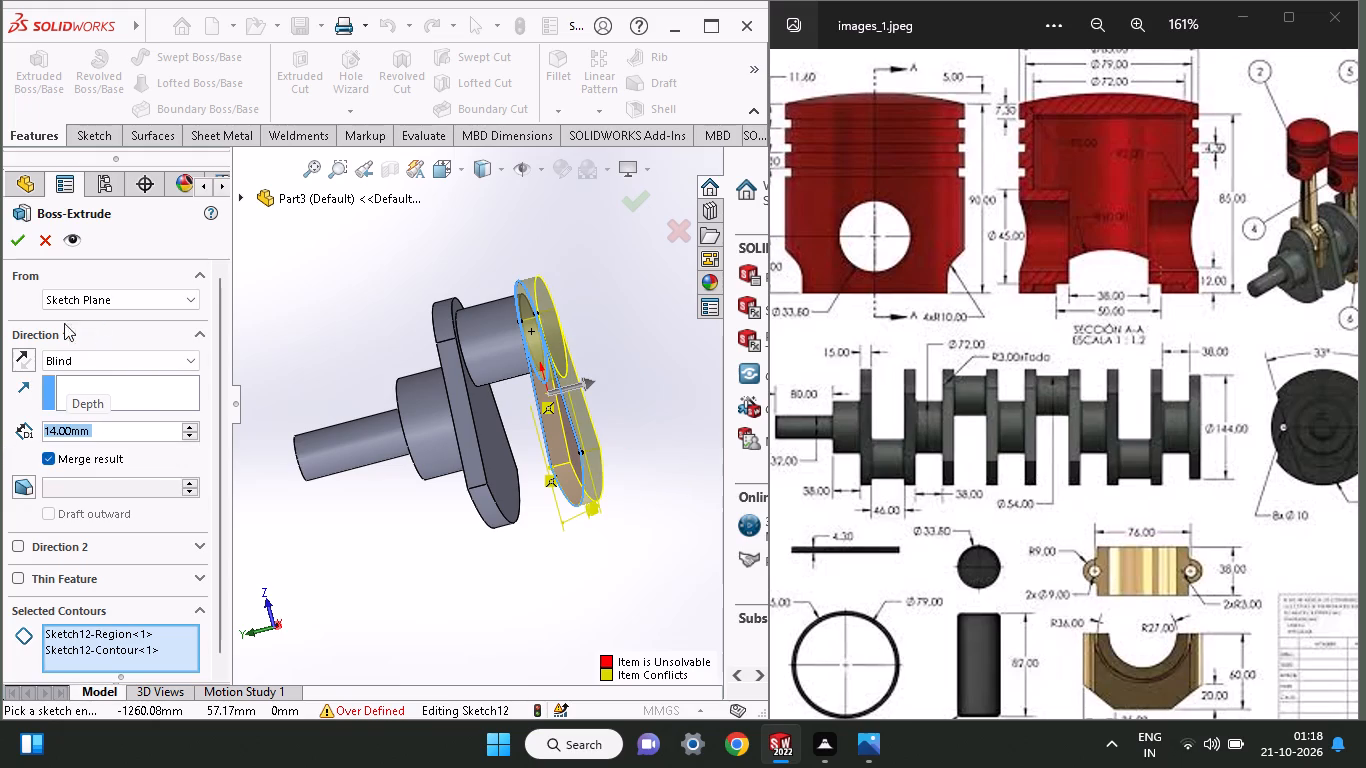
{"action": "left_click", "coordinate": [13, 249]}
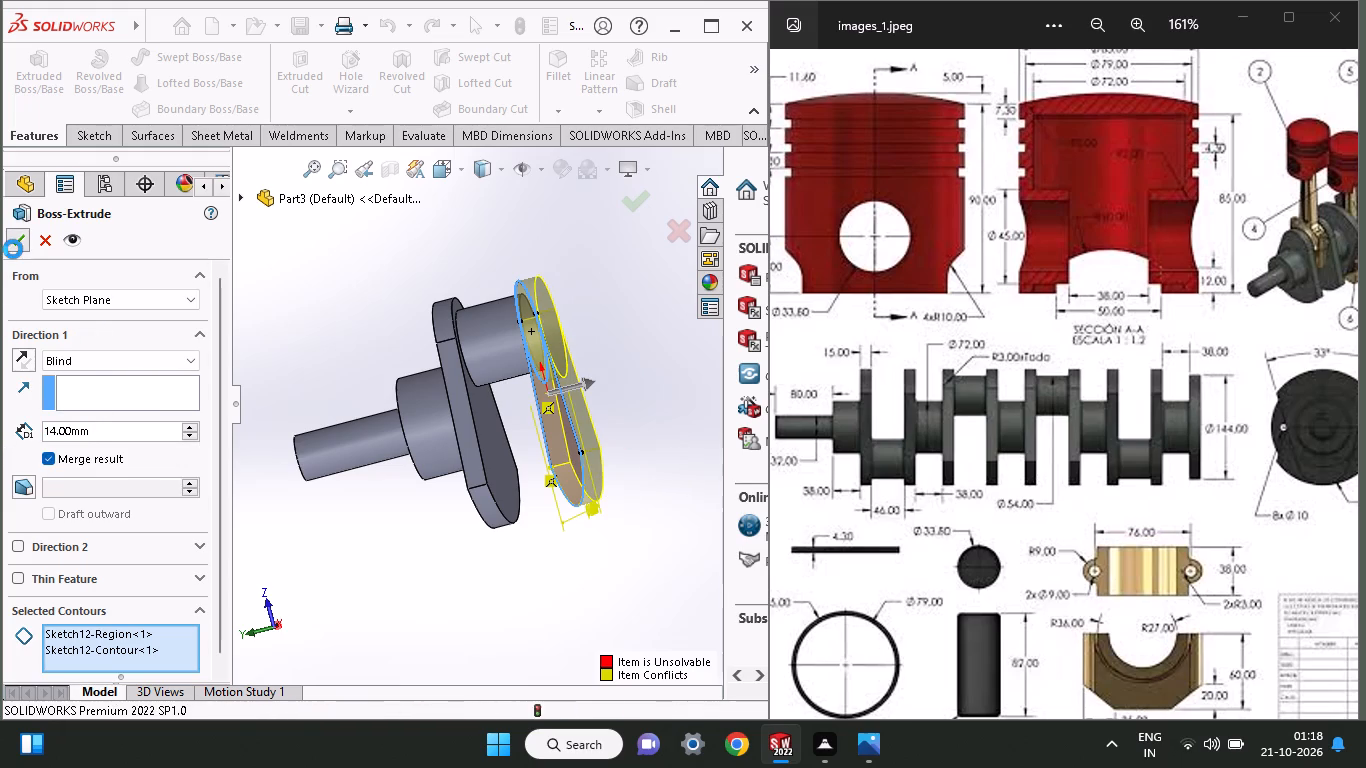
On the second web's outer face, sketch a circle centred on the origin, about 43 mm in diameter.
{"action": "middle_click_drag", "start_coordinate": [539, 568], "coordinate": [521, 434]}
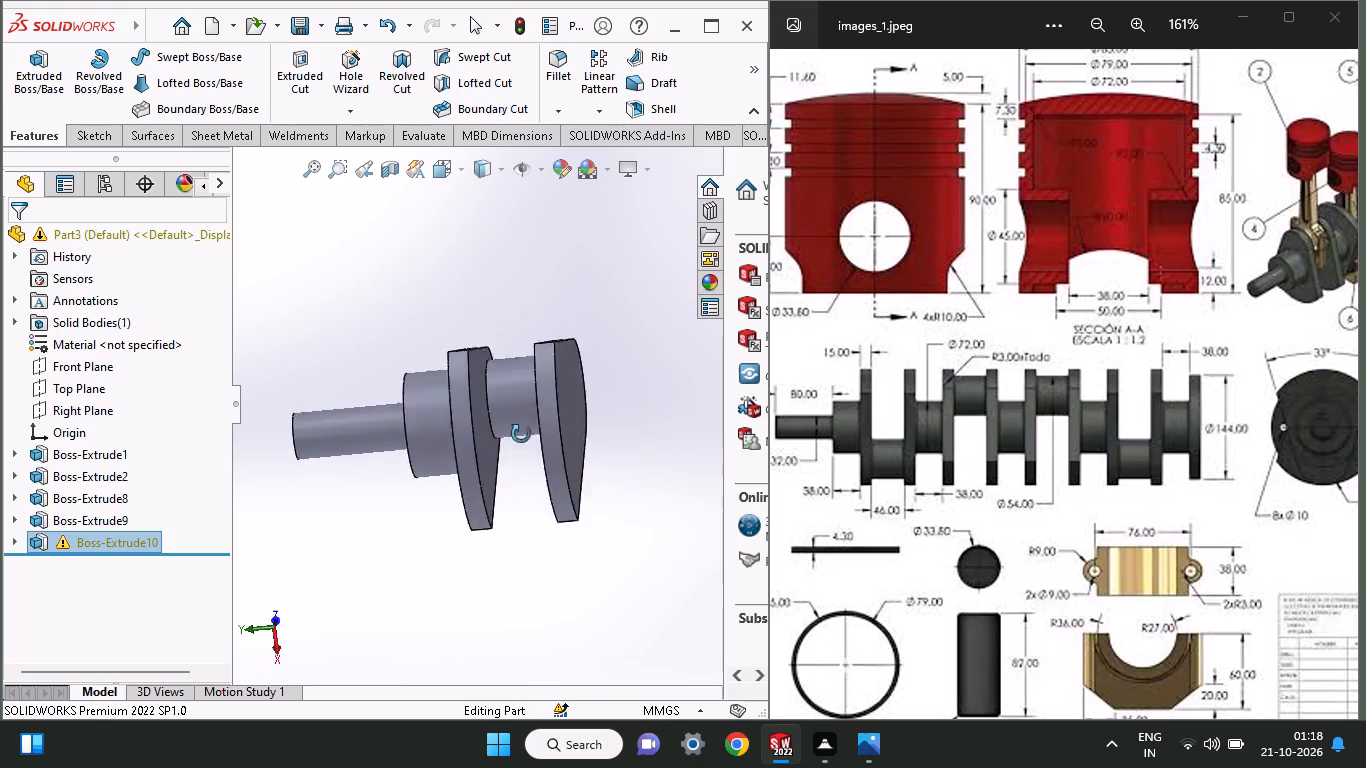
{"action": "middle_click_drag", "start_coordinate": [521, 434], "coordinate": [548, 589]}
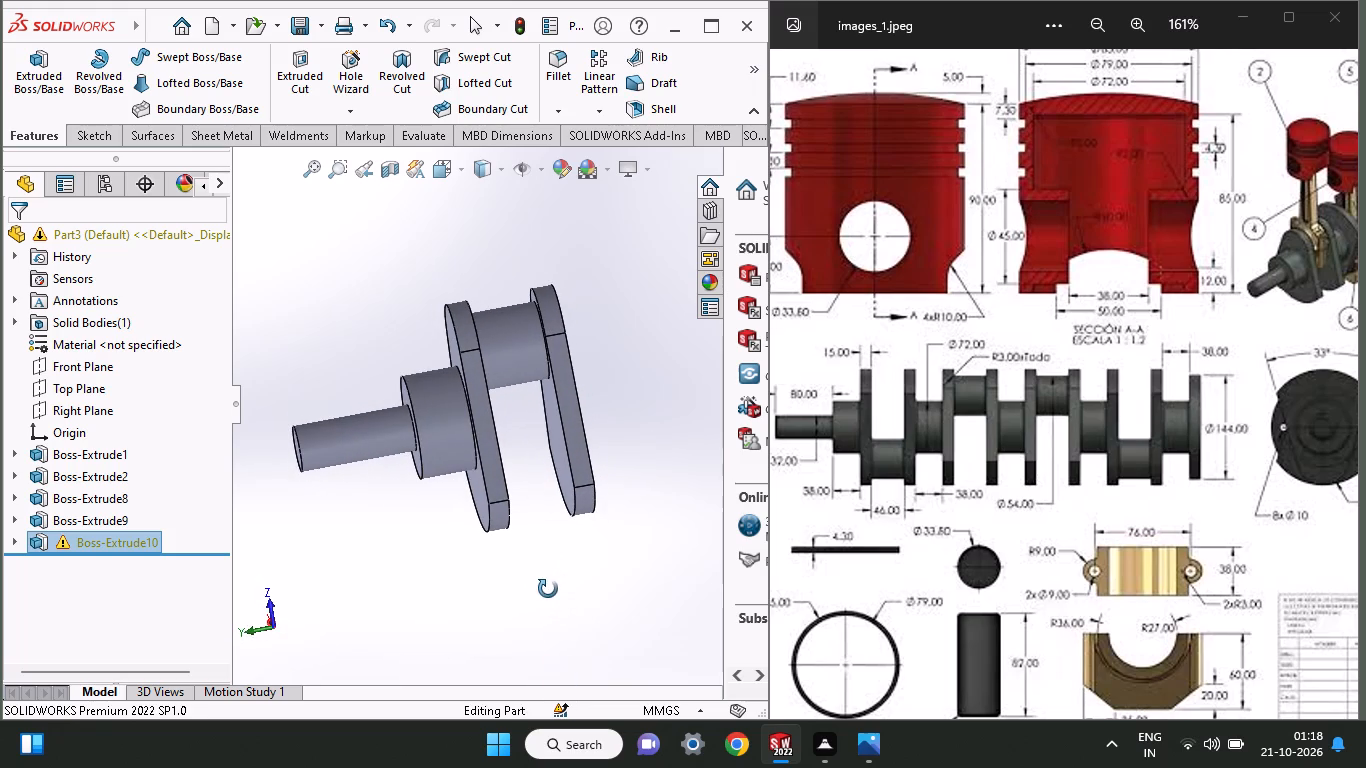
{"action": "middle_click_drag", "start_coordinate": [548, 589], "coordinate": [467, 629]}
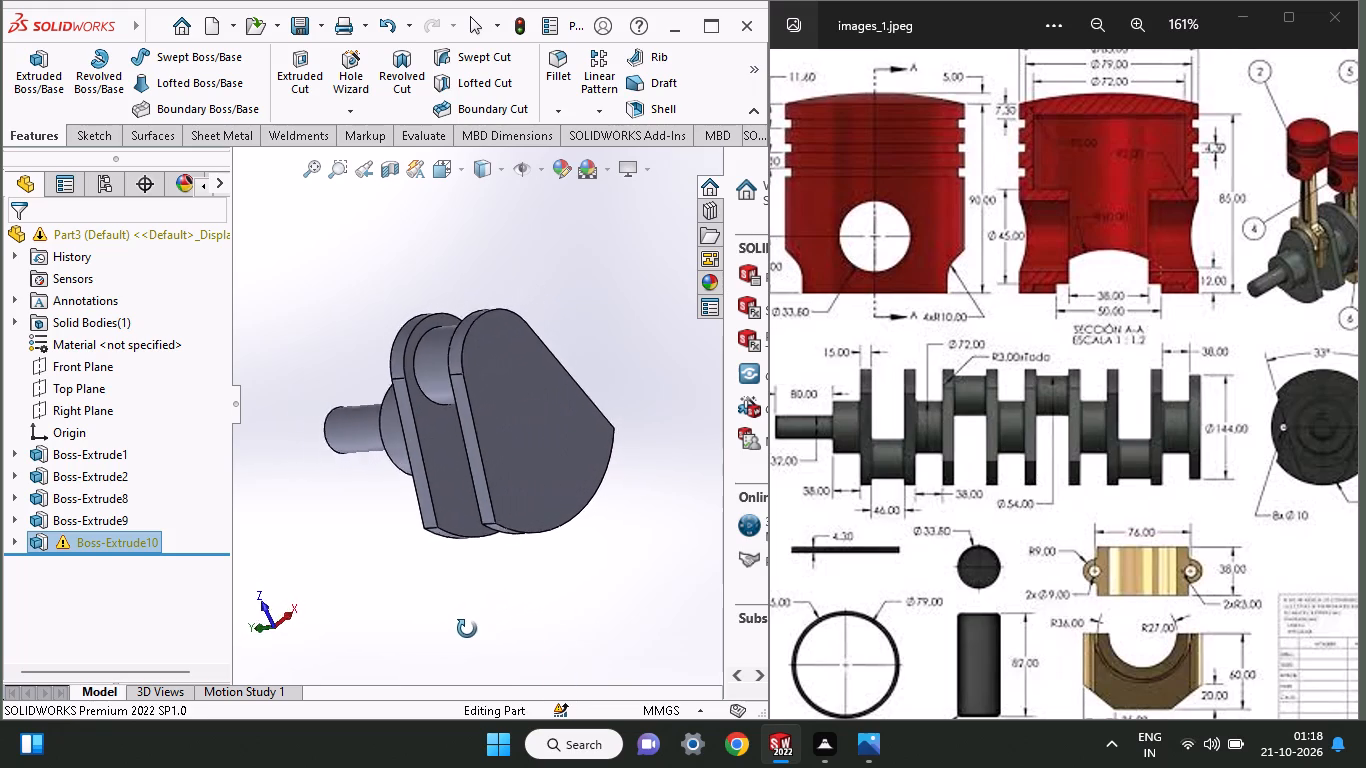
{"action": "middle_click_drag", "start_coordinate": [467, 629], "coordinate": [591, 587]}
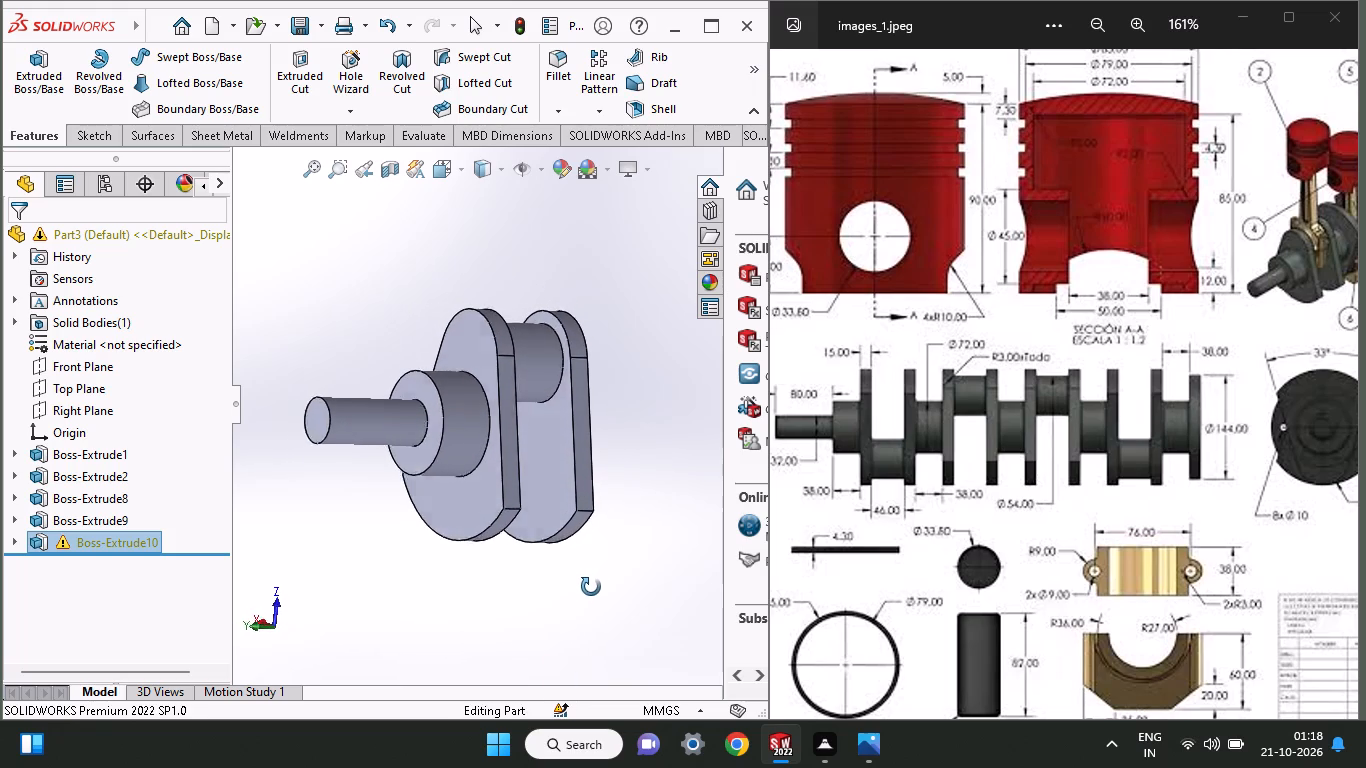
{"action": "middle_click_drag", "start_coordinate": [591, 587], "coordinate": [573, 599]}
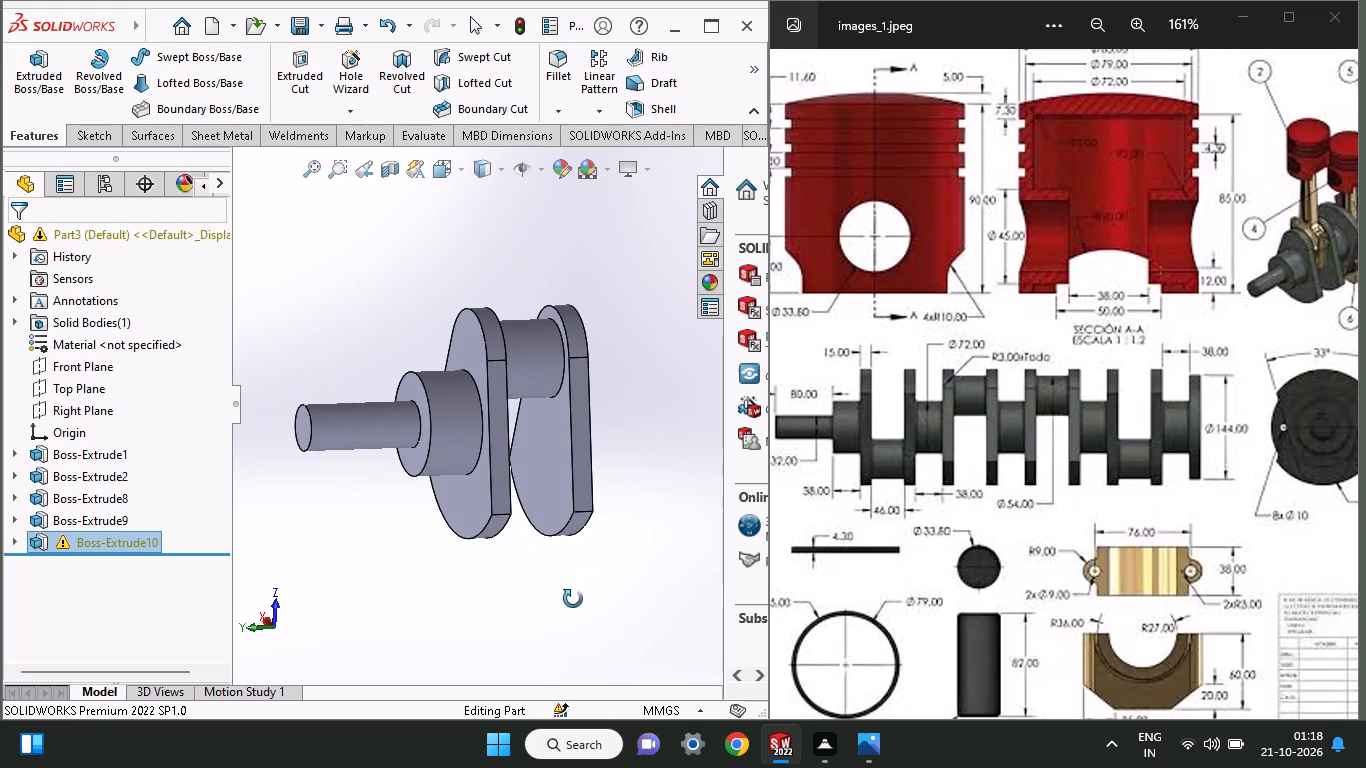
{"action": "middle_click_drag", "start_coordinate": [573, 599], "coordinate": [524, 612]}
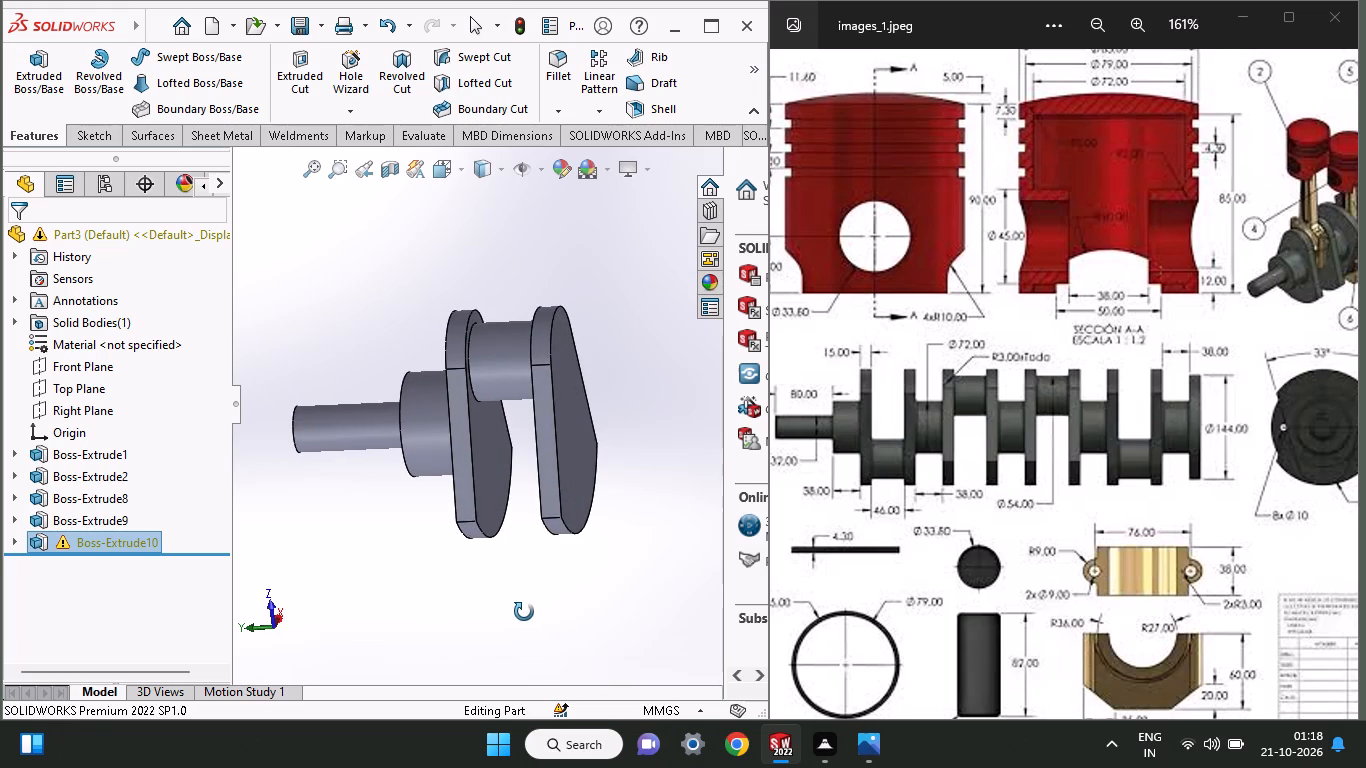
{"action": "middle_click_drag", "start_coordinate": [524, 612], "coordinate": [458, 633]}
{"action": "left_click", "coordinate": [497, 464]}
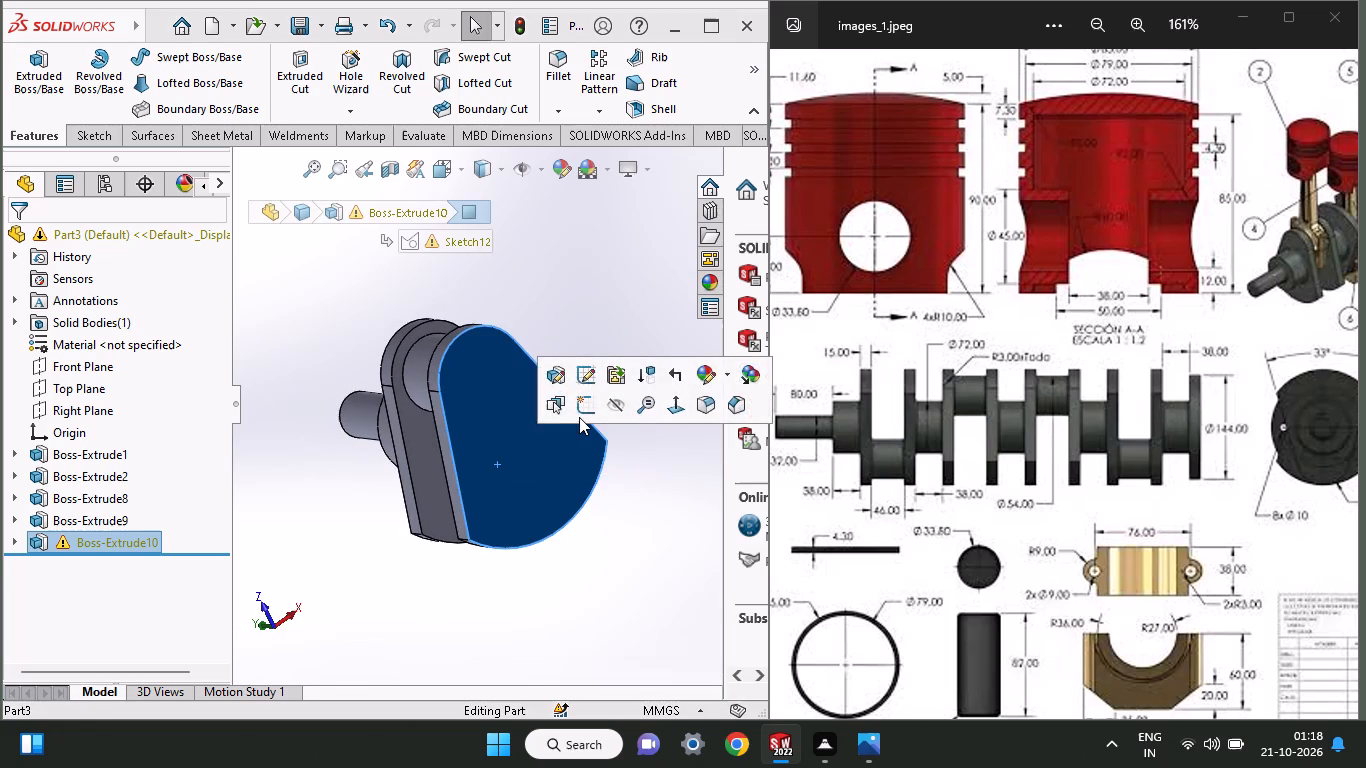
{"action": "left_click", "coordinate": [581, 415]}
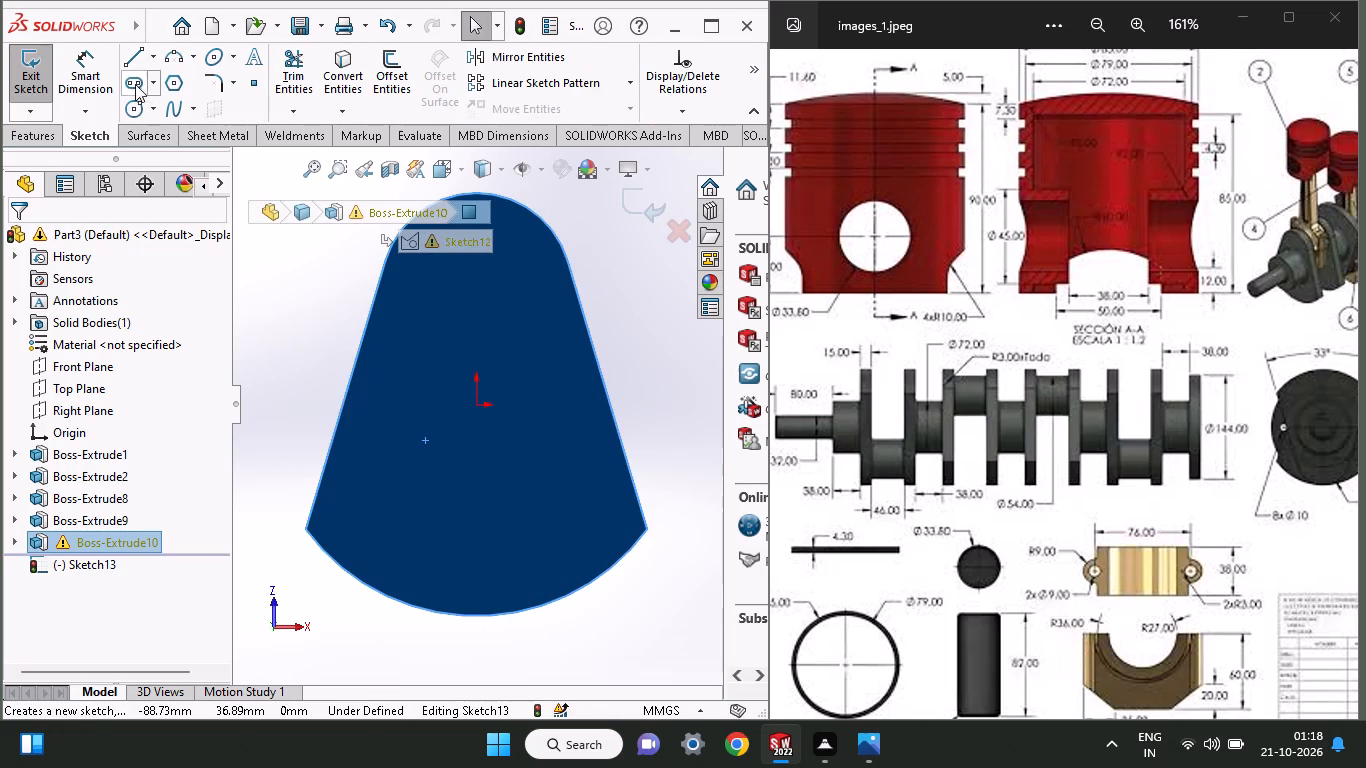
{"action": "left_click", "coordinate": [130, 102]}
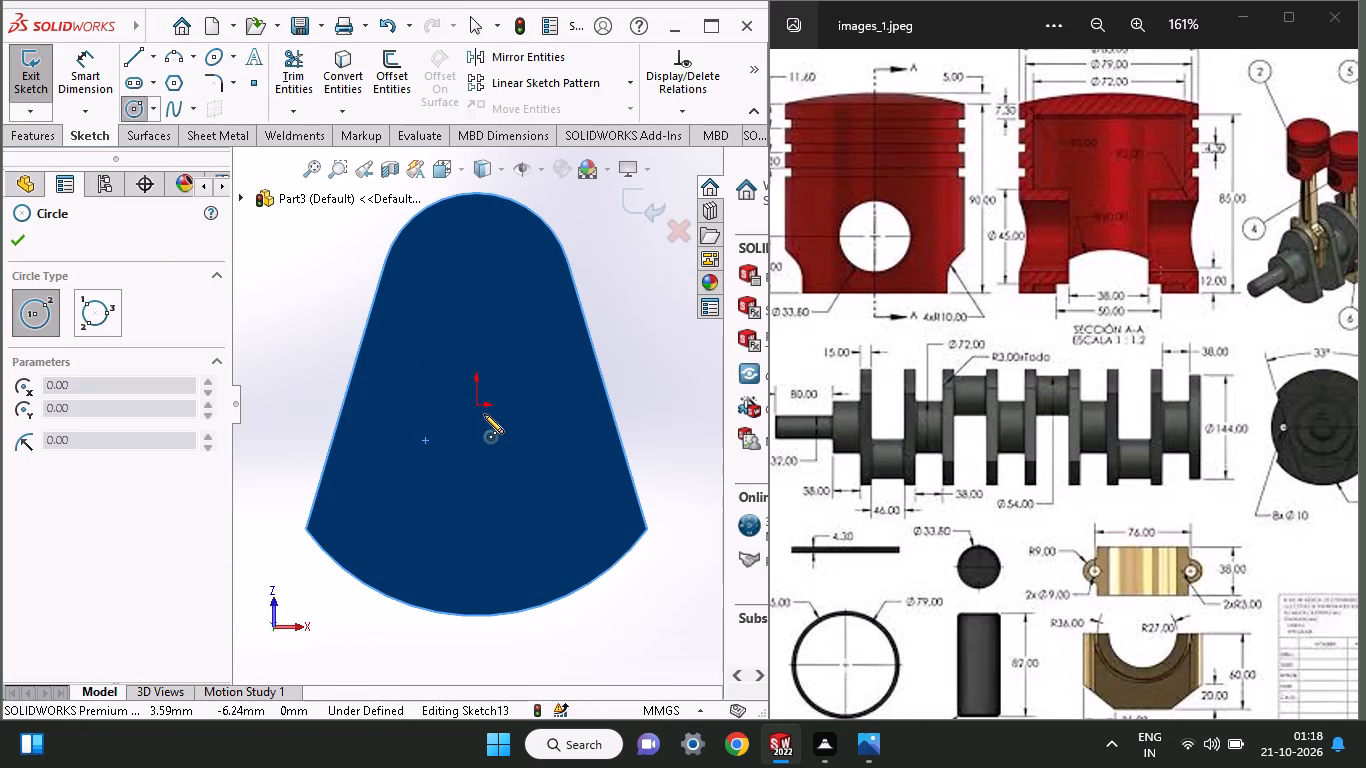
{"action": "left_click", "coordinate": [478, 406]}
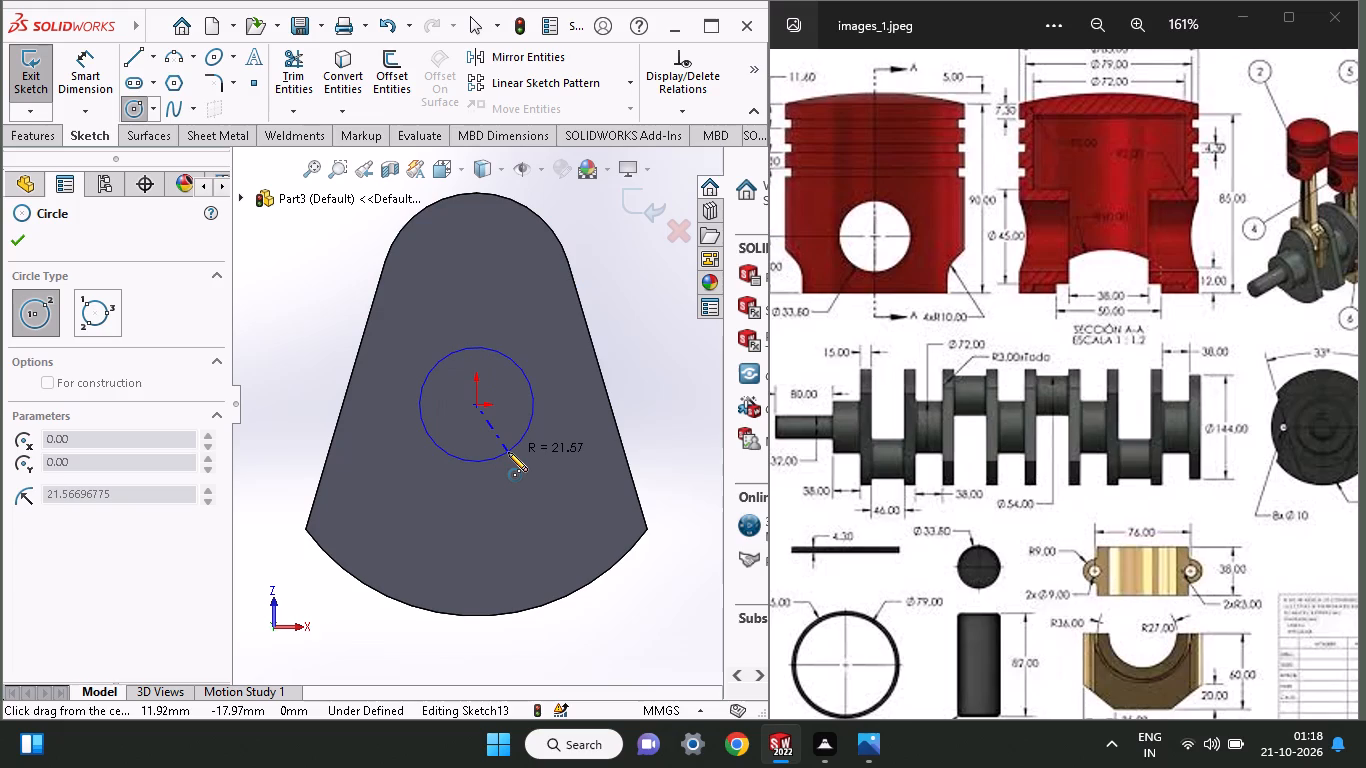
{"action": "left_click", "coordinate": [508, 452]}
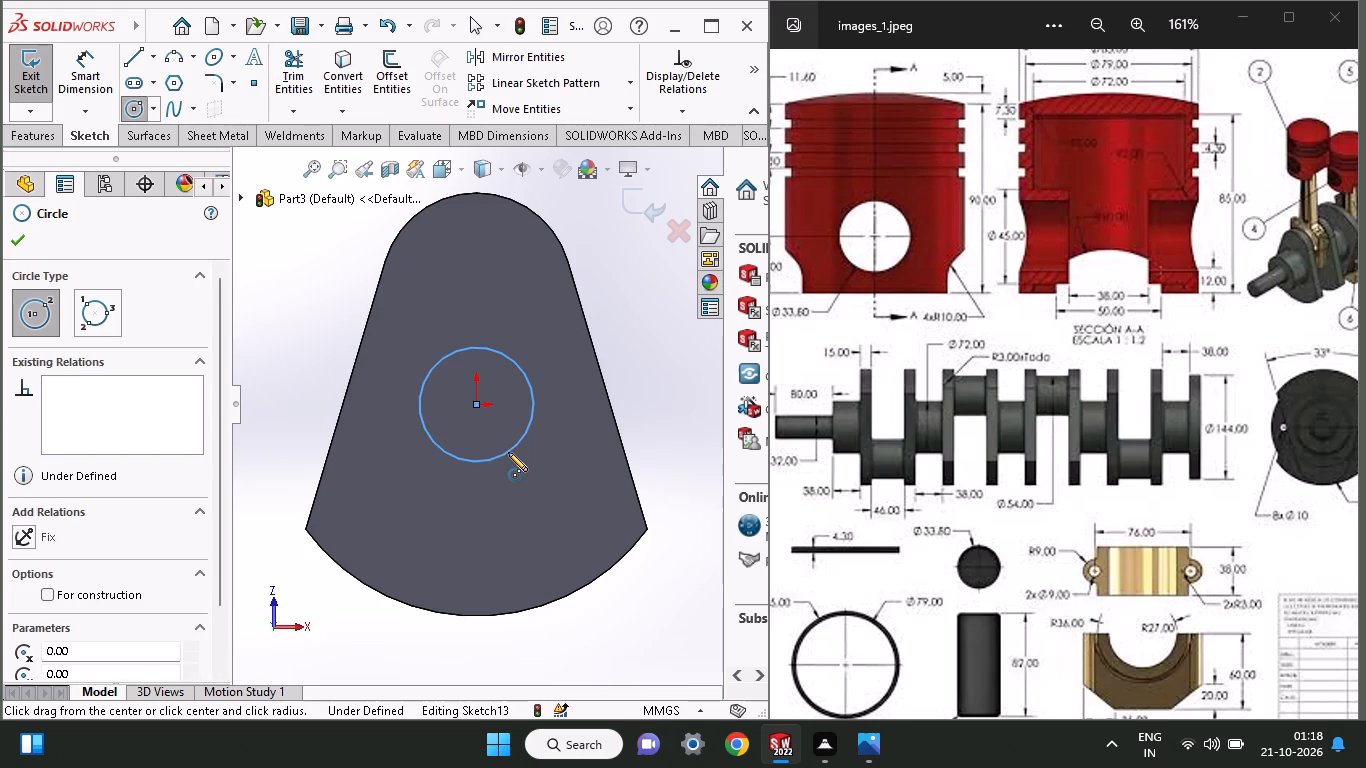
Dimension the circle's diameter to 72 mm.
{"action": "left_click", "coordinate": [83, 87]}
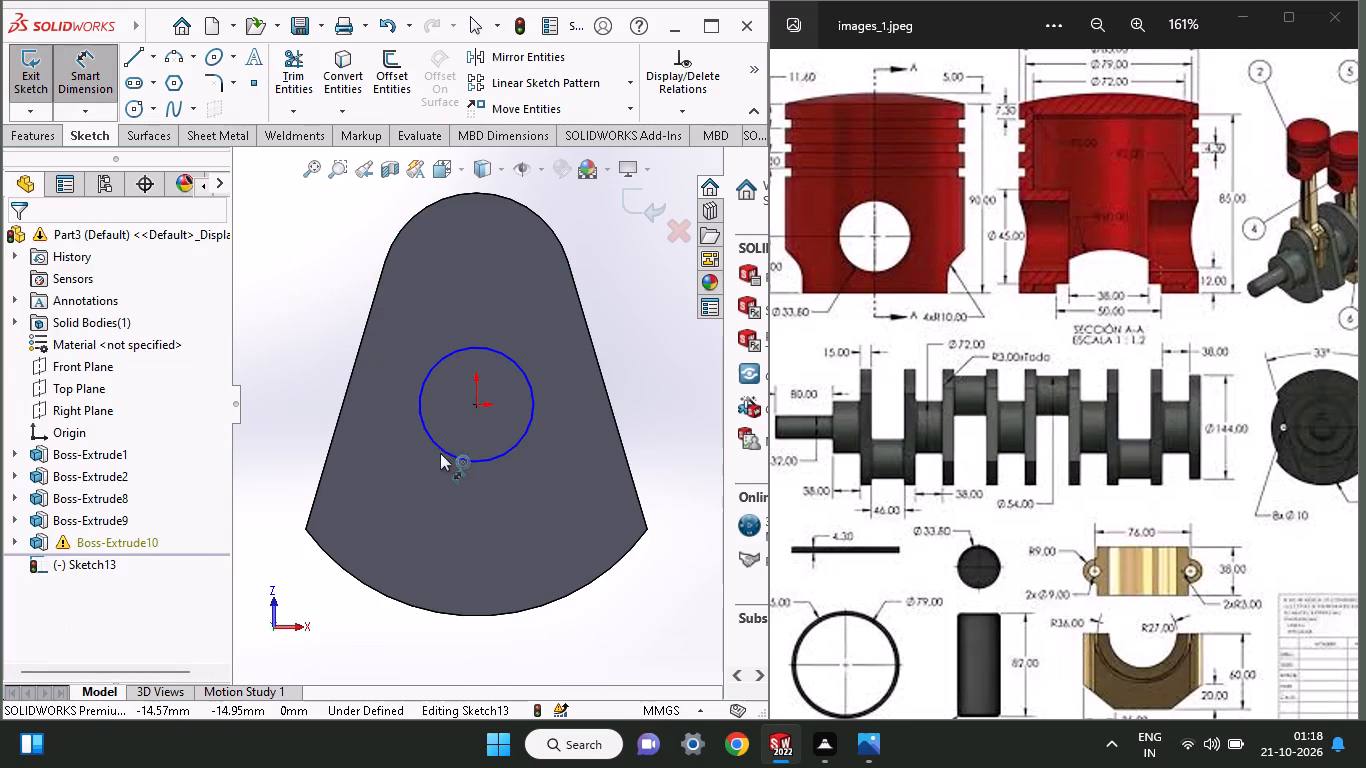
{"action": "left_click", "coordinate": [445, 447]}
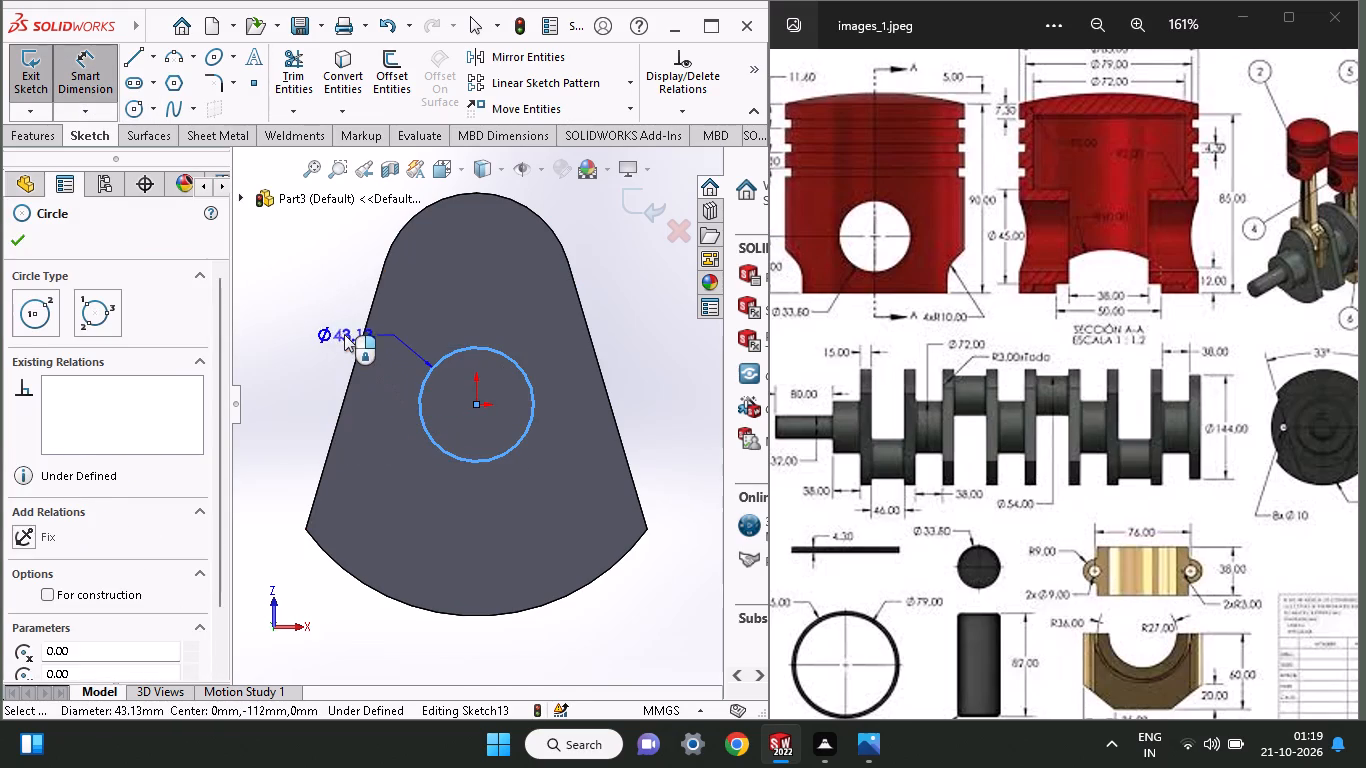
{"action": "left_click", "coordinate": [323, 322]}
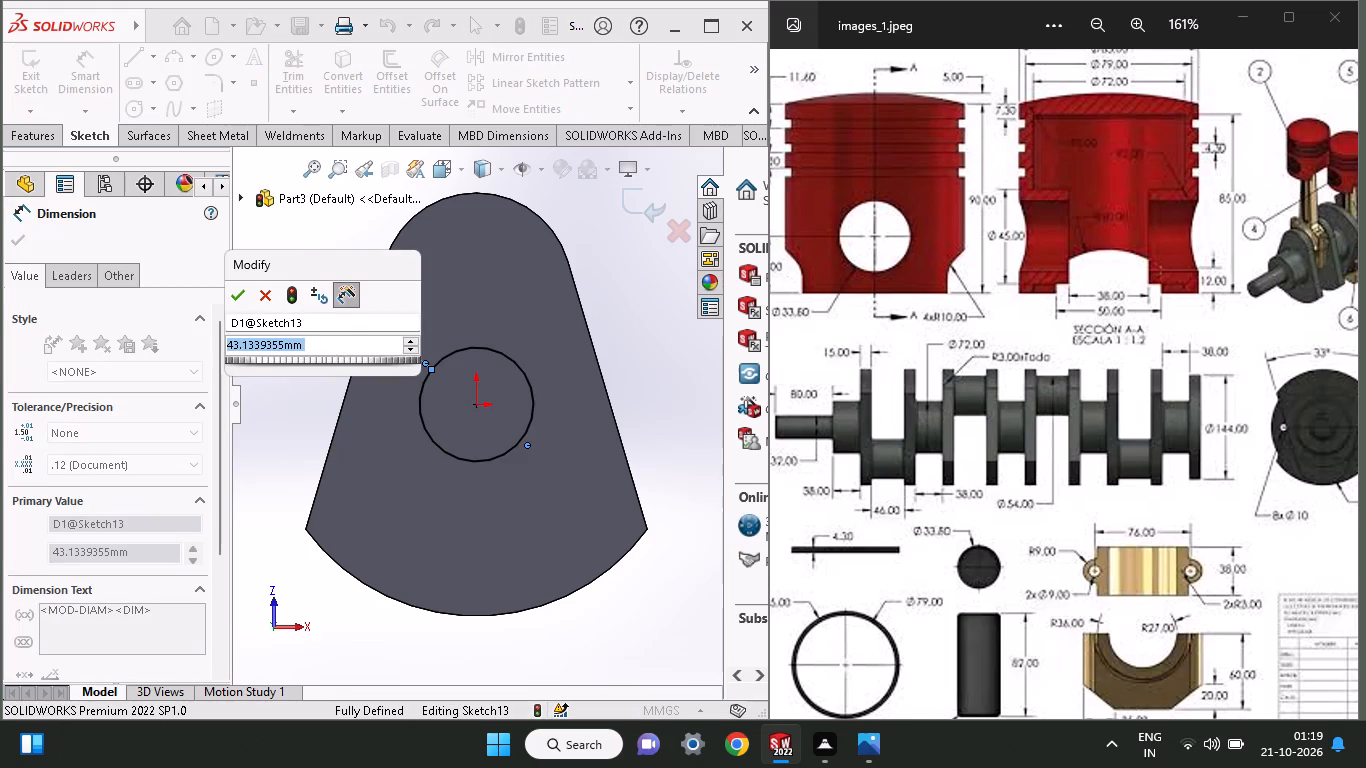
{"action": "type", "text": "72"}
{"action": "key", "text": "Return"}
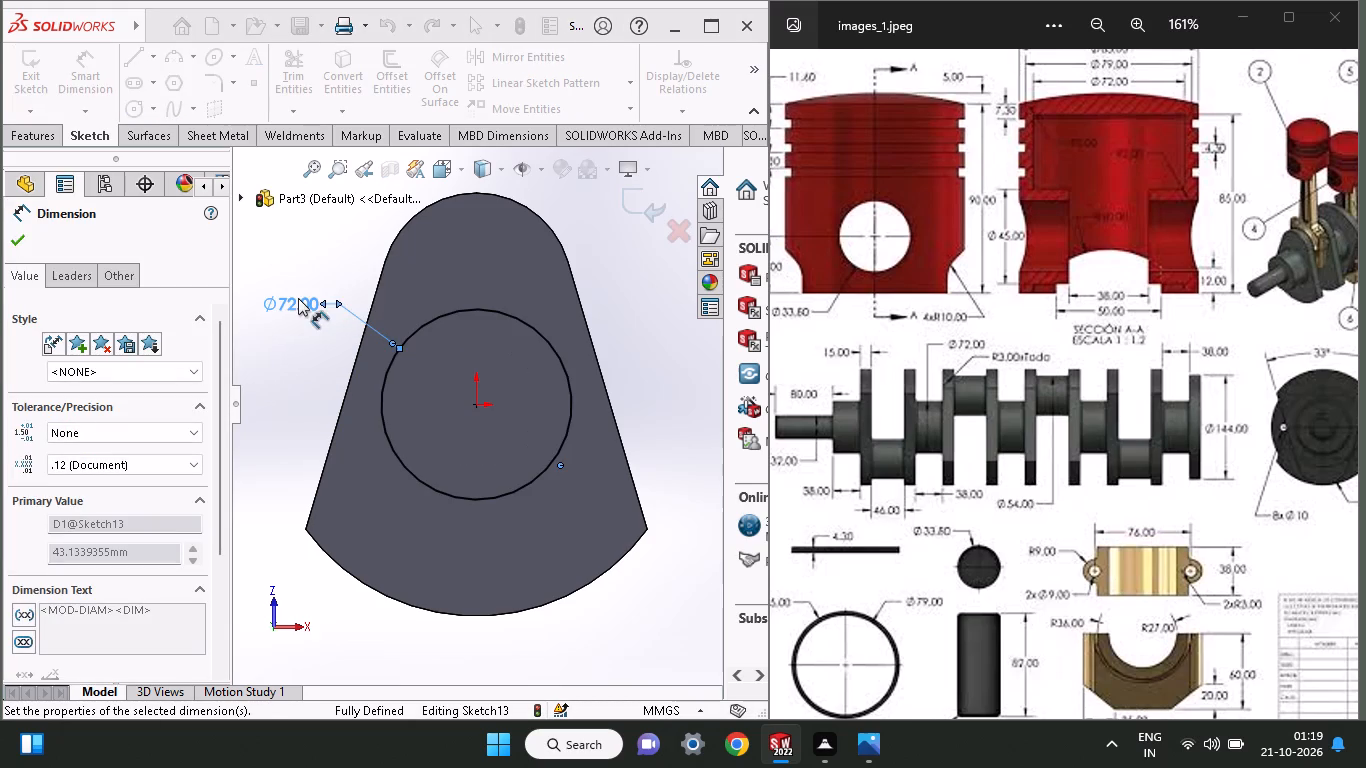
Extrude the 72 mm circle 38 mm blind outward from the second web as a main journal, with merge result on.
{"action": "left_click", "coordinate": [26, 136]}
{"action": "left_click", "coordinate": [52, 114]}
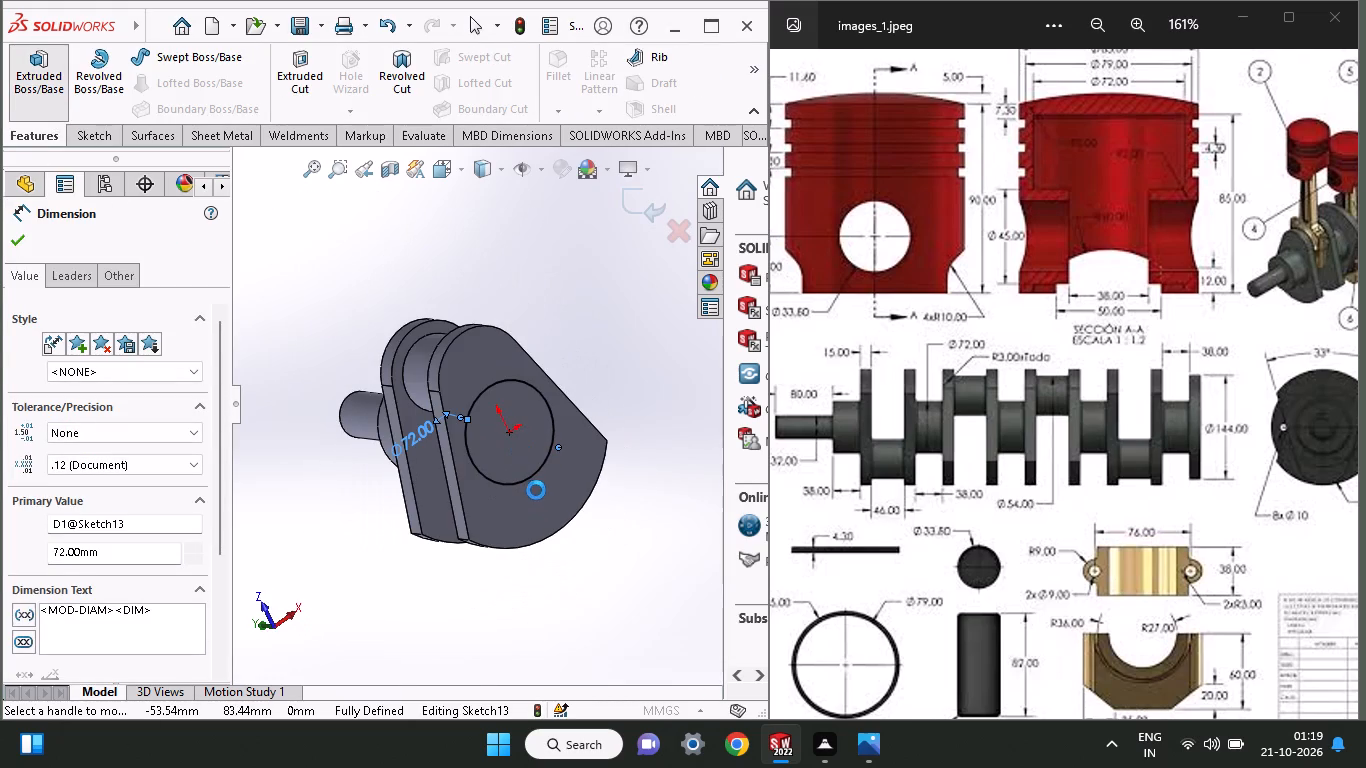
{"action": "middle_click_drag", "start_coordinate": [539, 503], "coordinate": [630, 500]}
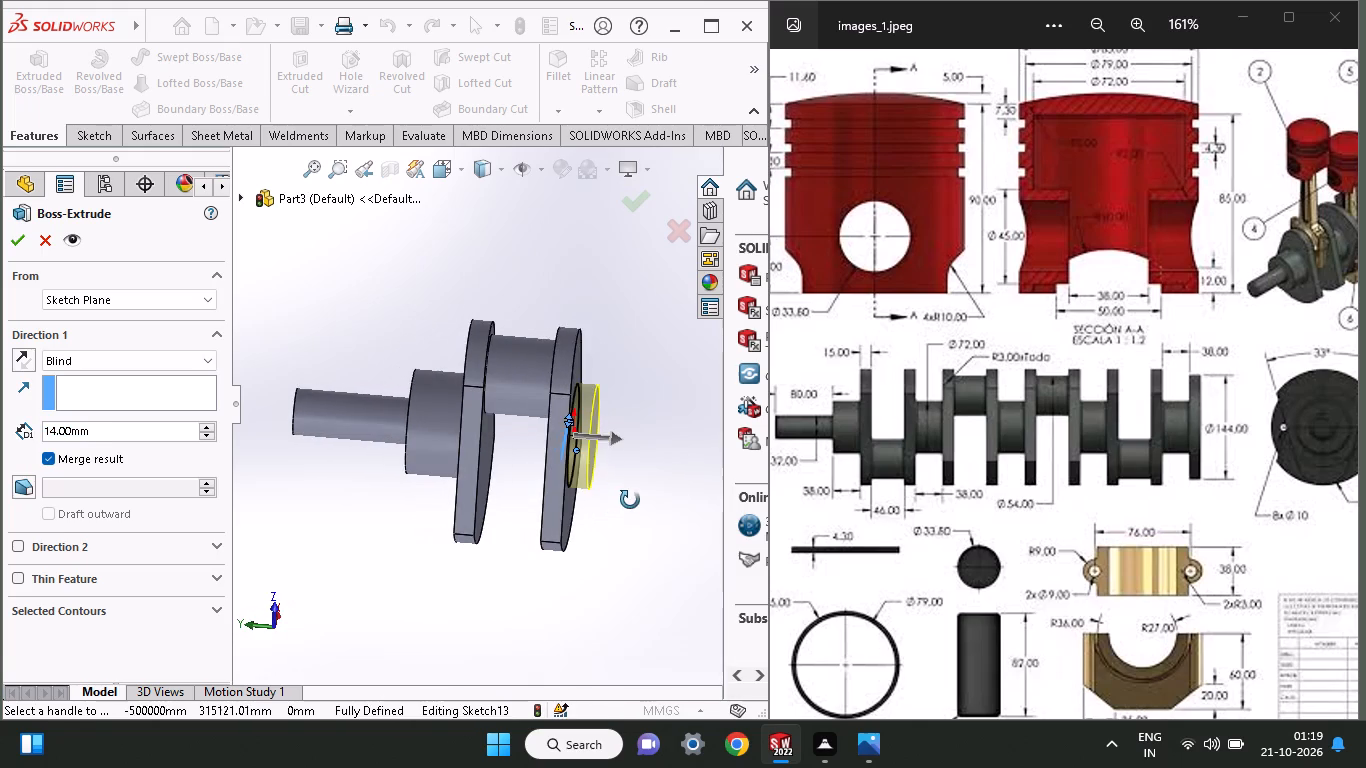
{"action": "middle_click_drag", "start_coordinate": [630, 500], "coordinate": [596, 530]}
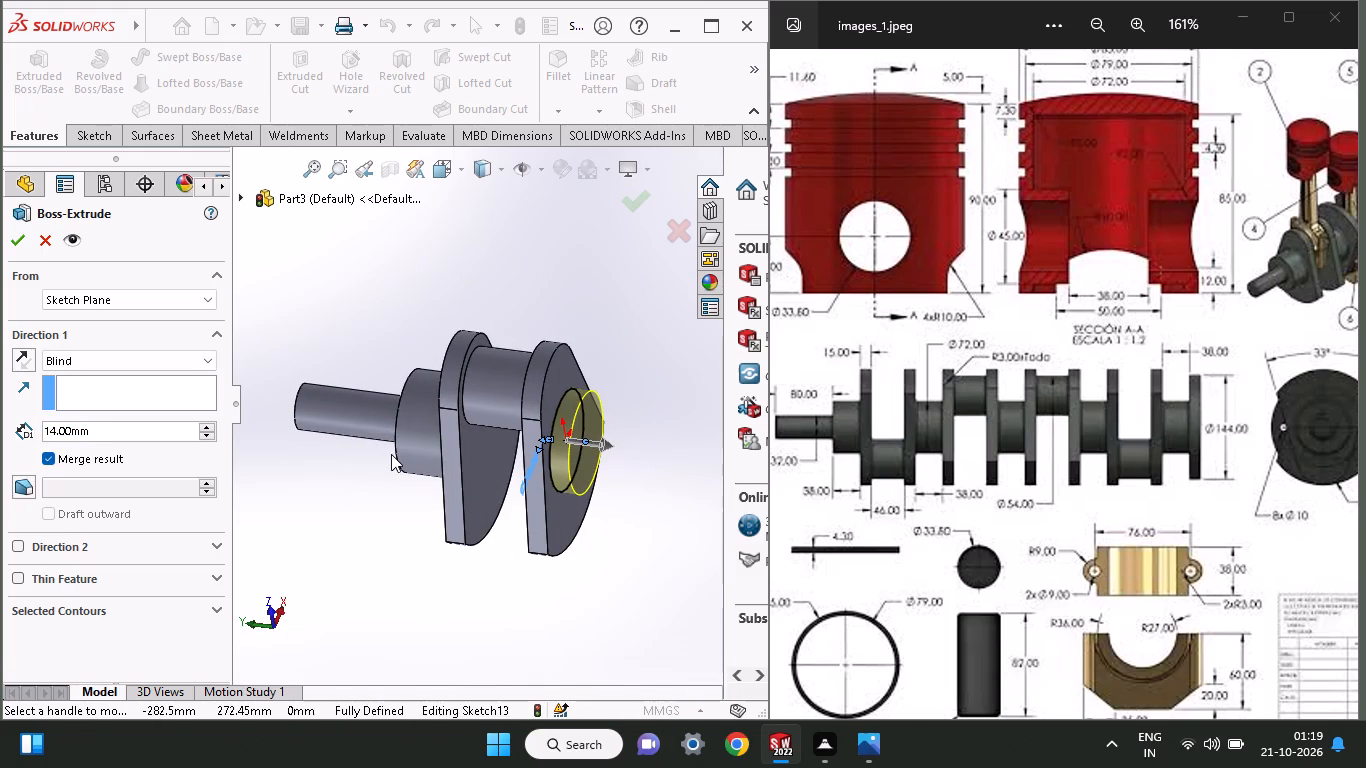
{"action": "left_click_drag", "start_coordinate": [101, 431], "coordinate": [71, 432]}
{"action": "left_click_drag", "start_coordinate": [71, 432], "coordinate": [17, 453]}
{"action": "type", "text": "38"}
{"action": "key", "text": "Return"}
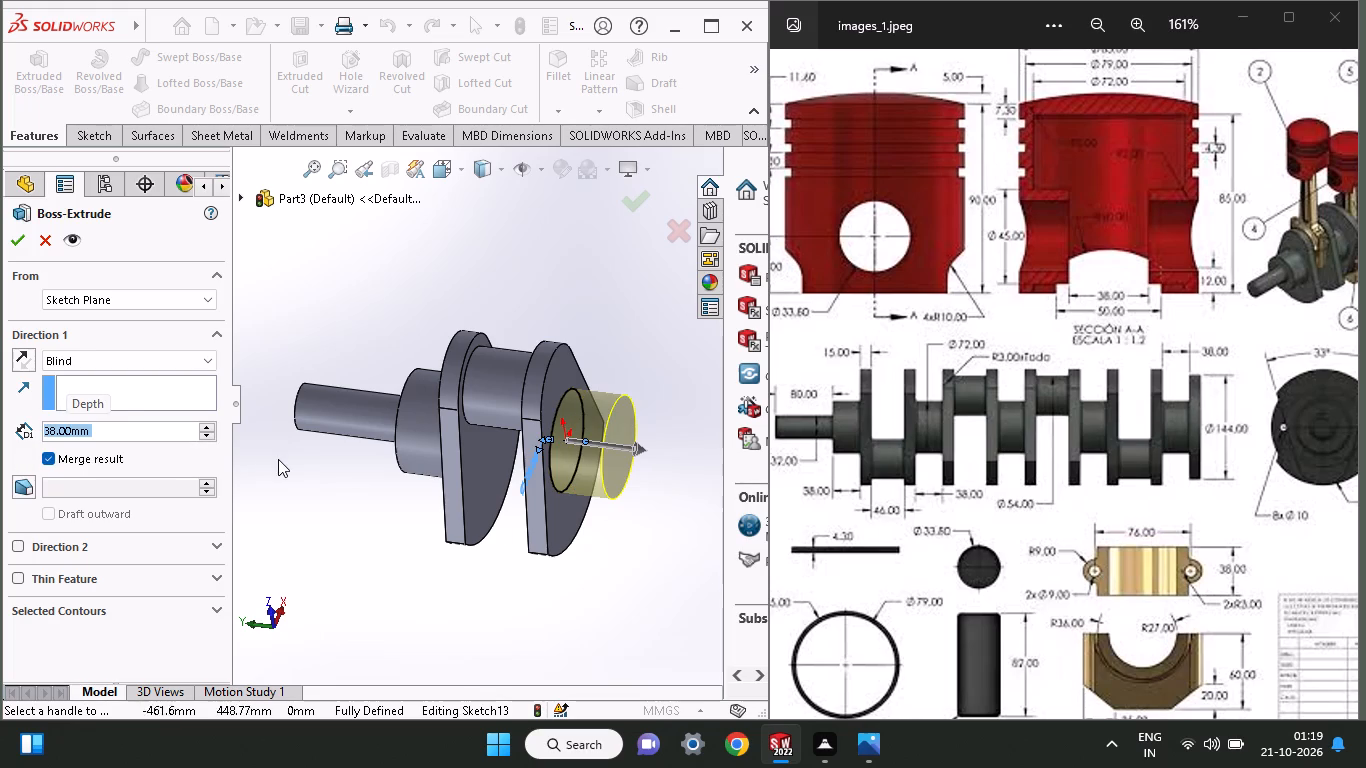
{"action": "left_click", "coordinate": [10, 246]}
On the new journal's end face, sketch a circle centred on the origin that matches the web's bottom arc, with an 80 mm radius.
{"action": "middle_click_drag", "start_coordinate": [636, 597], "coordinate": [663, 563]}
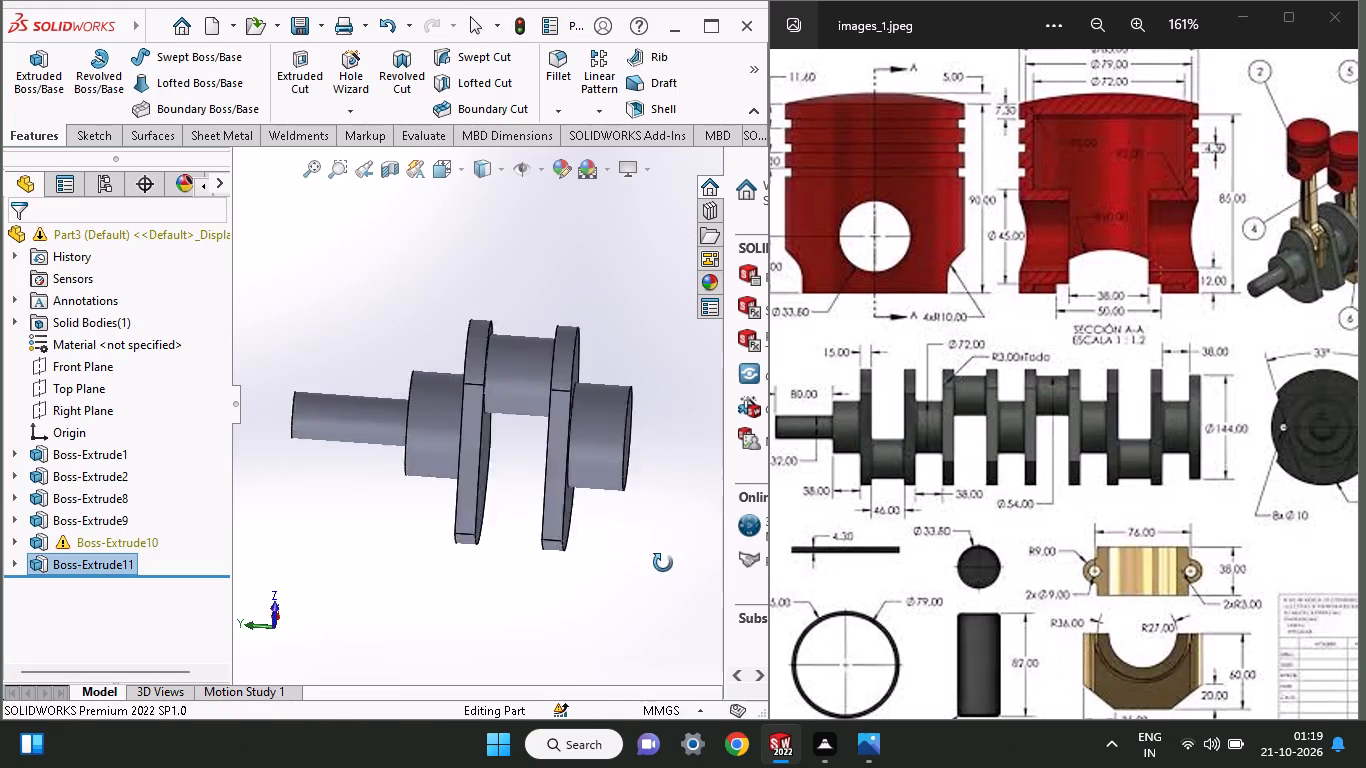
{"action": "middle_click_drag", "start_coordinate": [663, 563], "coordinate": [655, 563]}
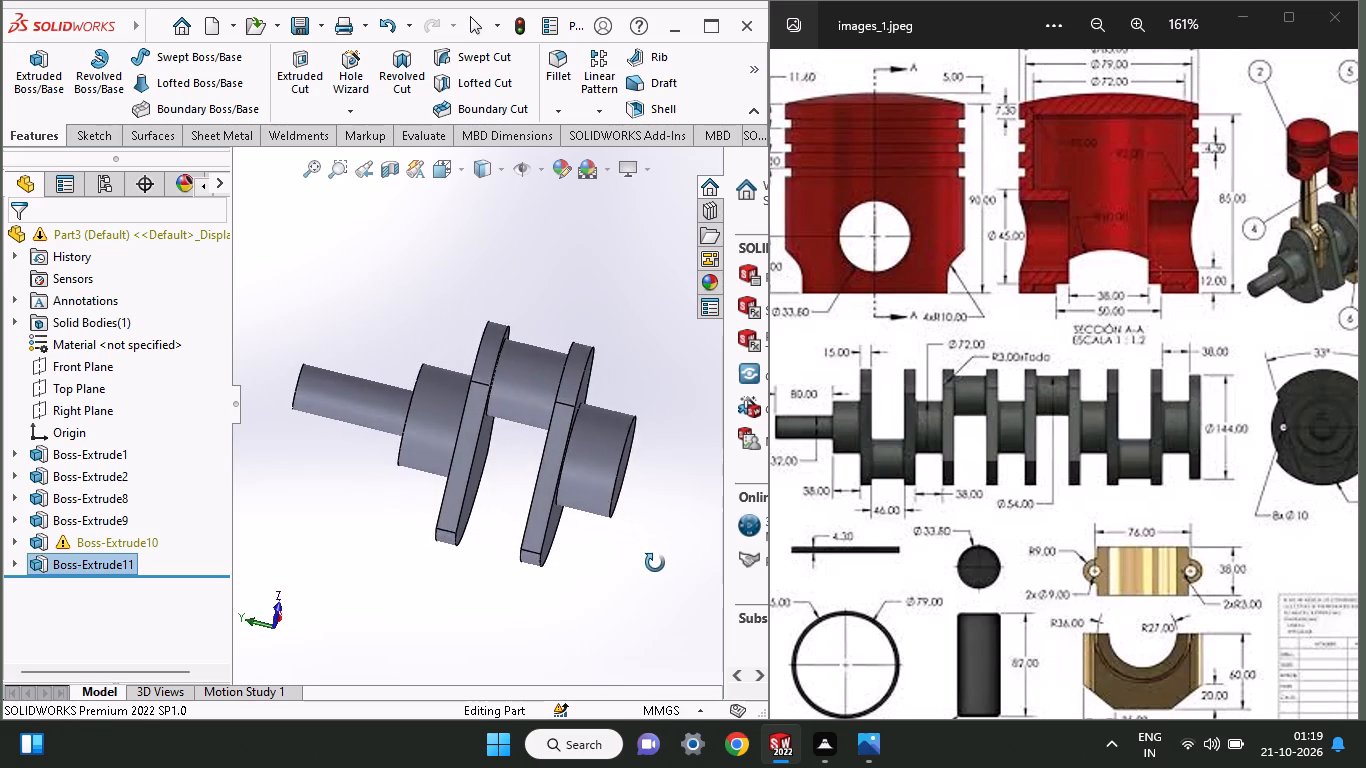
{"action": "middle_click_drag", "start_coordinate": [655, 563], "coordinate": [609, 535]}
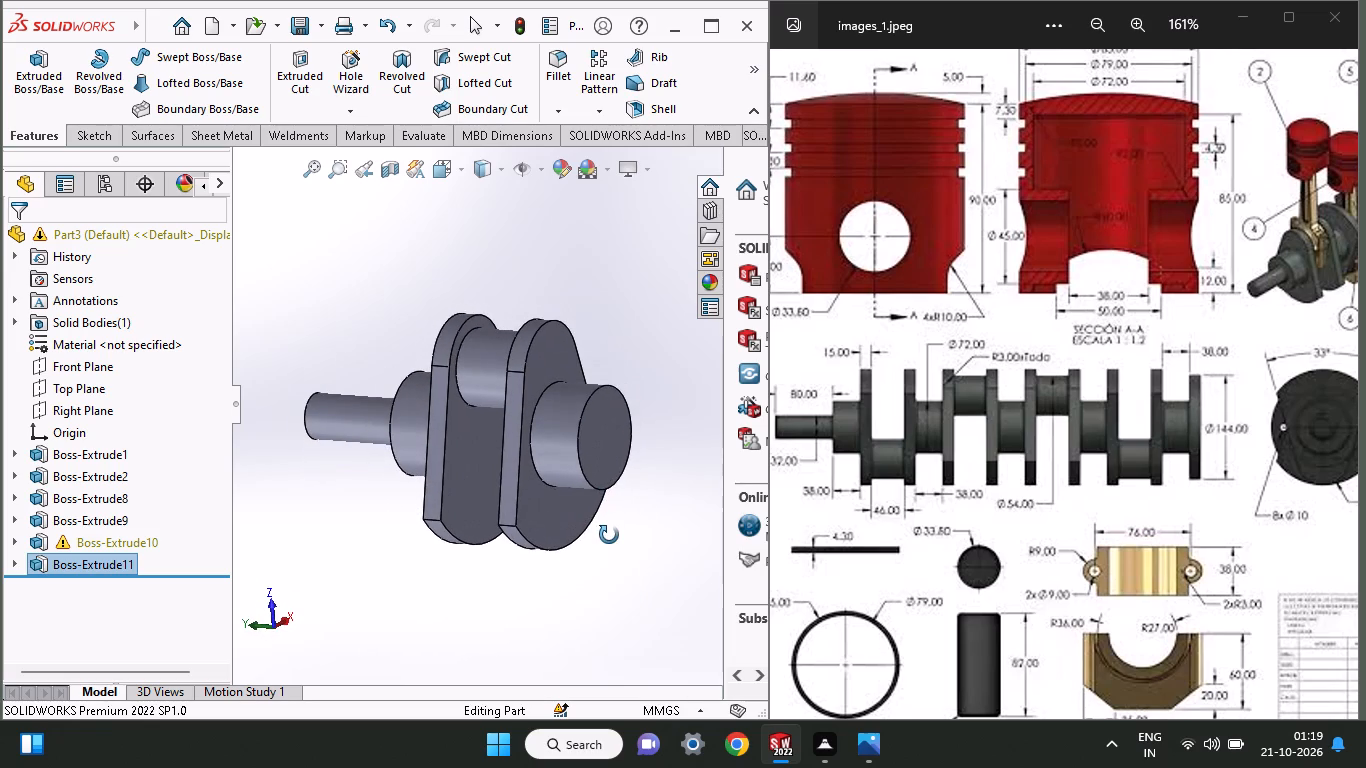
{"action": "middle_click_drag", "start_coordinate": [609, 535], "coordinate": [589, 541]}
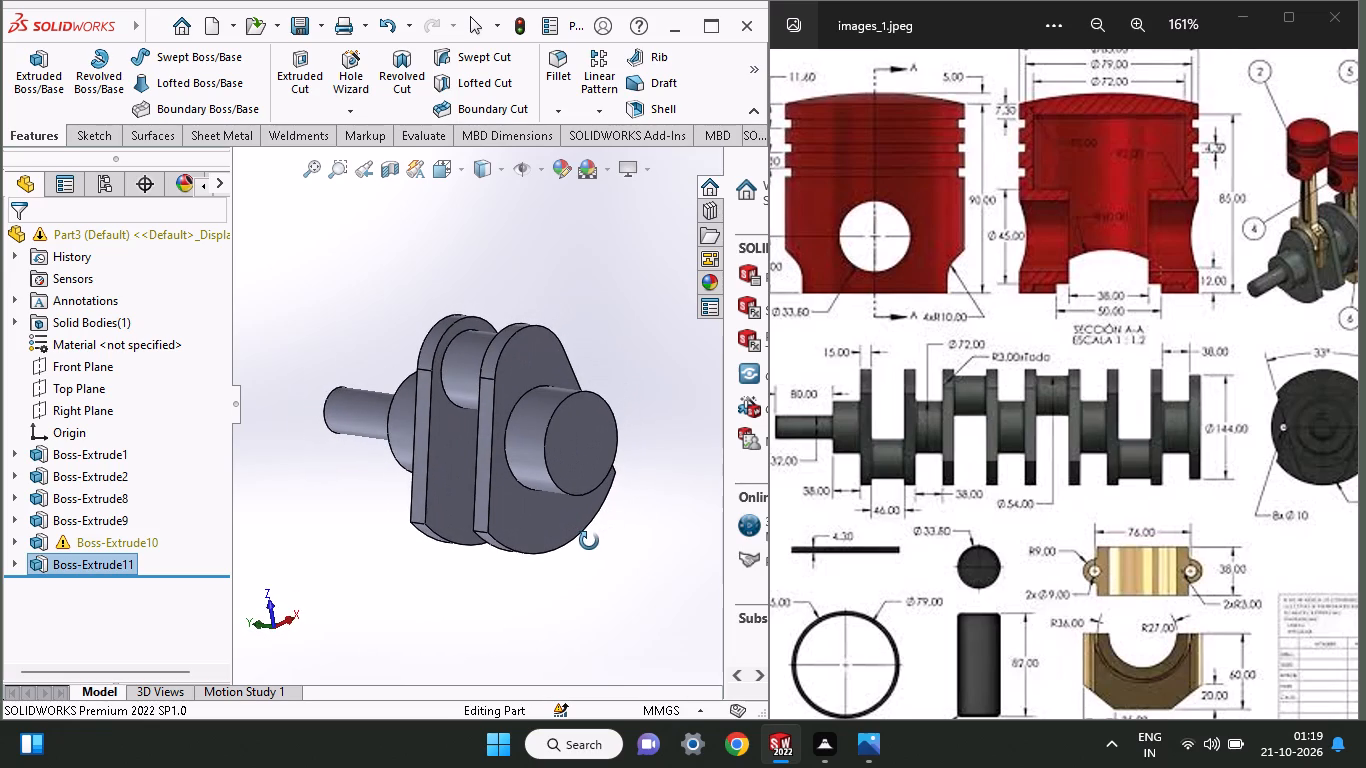
{"action": "middle_click_drag", "start_coordinate": [589, 541], "coordinate": [646, 637]}
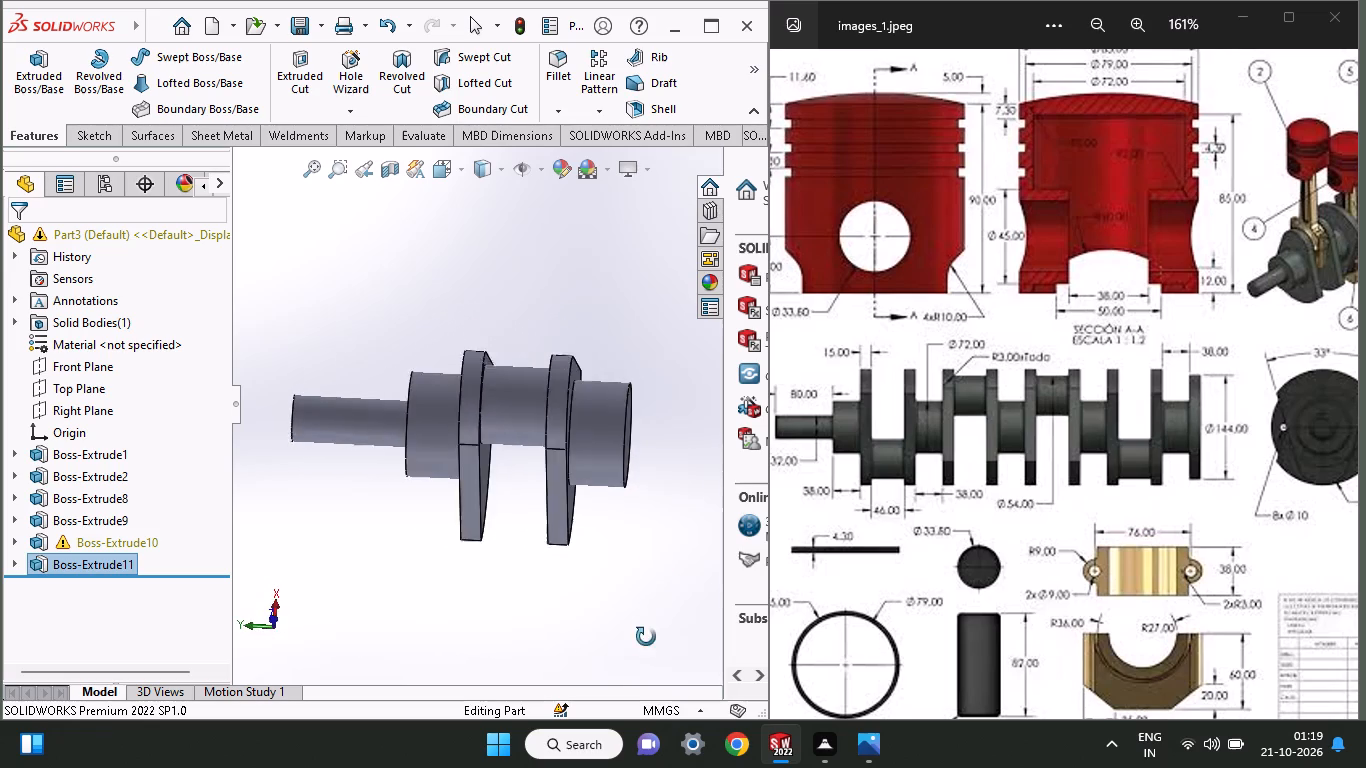
{"action": "middle_click_drag", "start_coordinate": [646, 637], "coordinate": [625, 752]}
{"action": "middle_click_drag", "start_coordinate": [565, 555], "coordinate": [532, 706]}
{"action": "middle_click", "coordinate": [655, 489]}
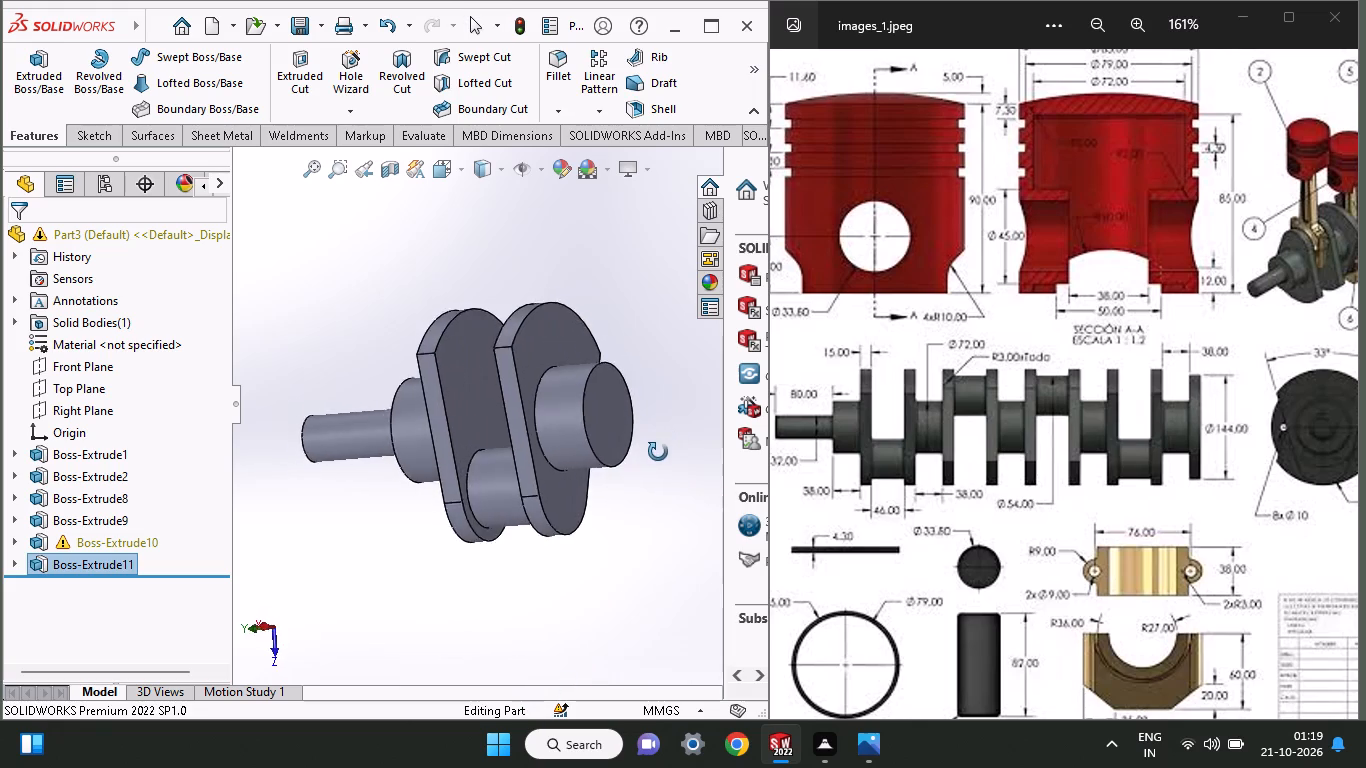
{"action": "left_click", "coordinate": [601, 463]}
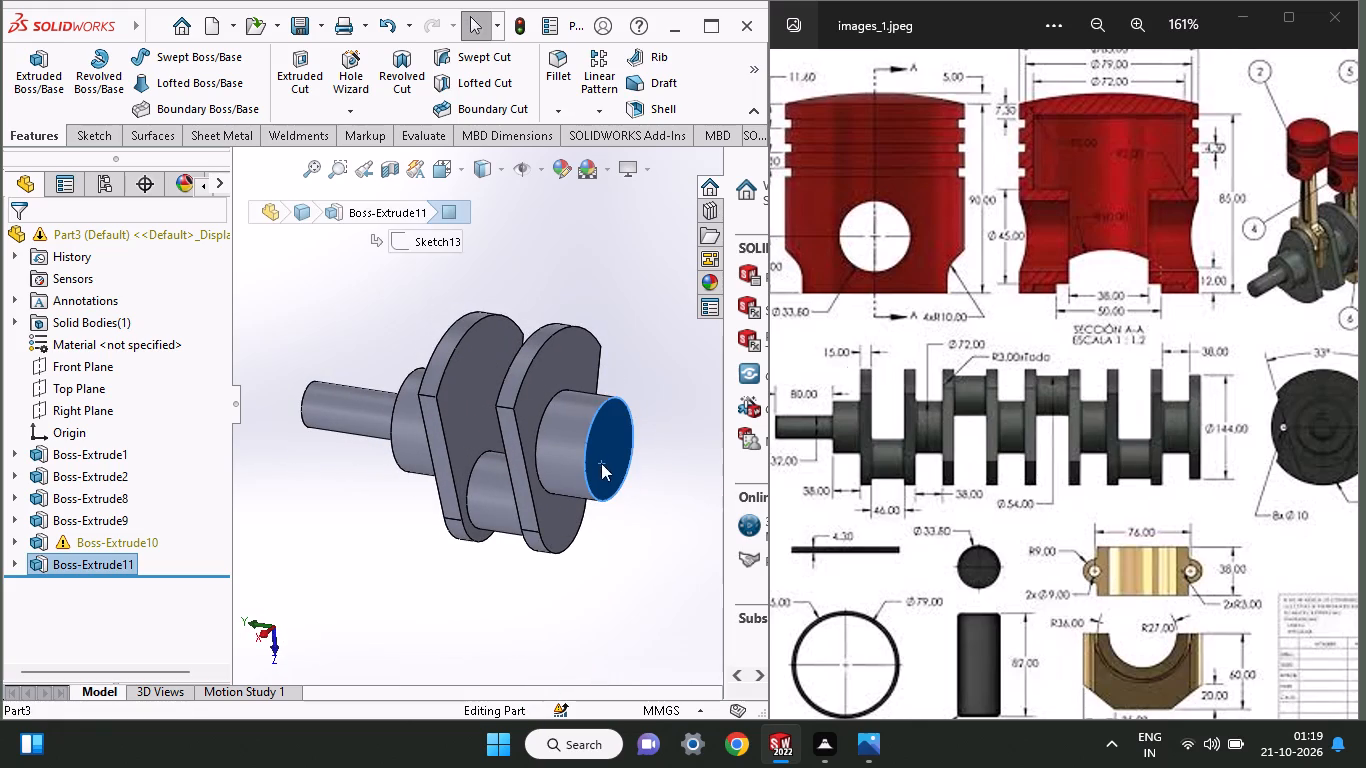
{"action": "left_click", "coordinate": [680, 415]}
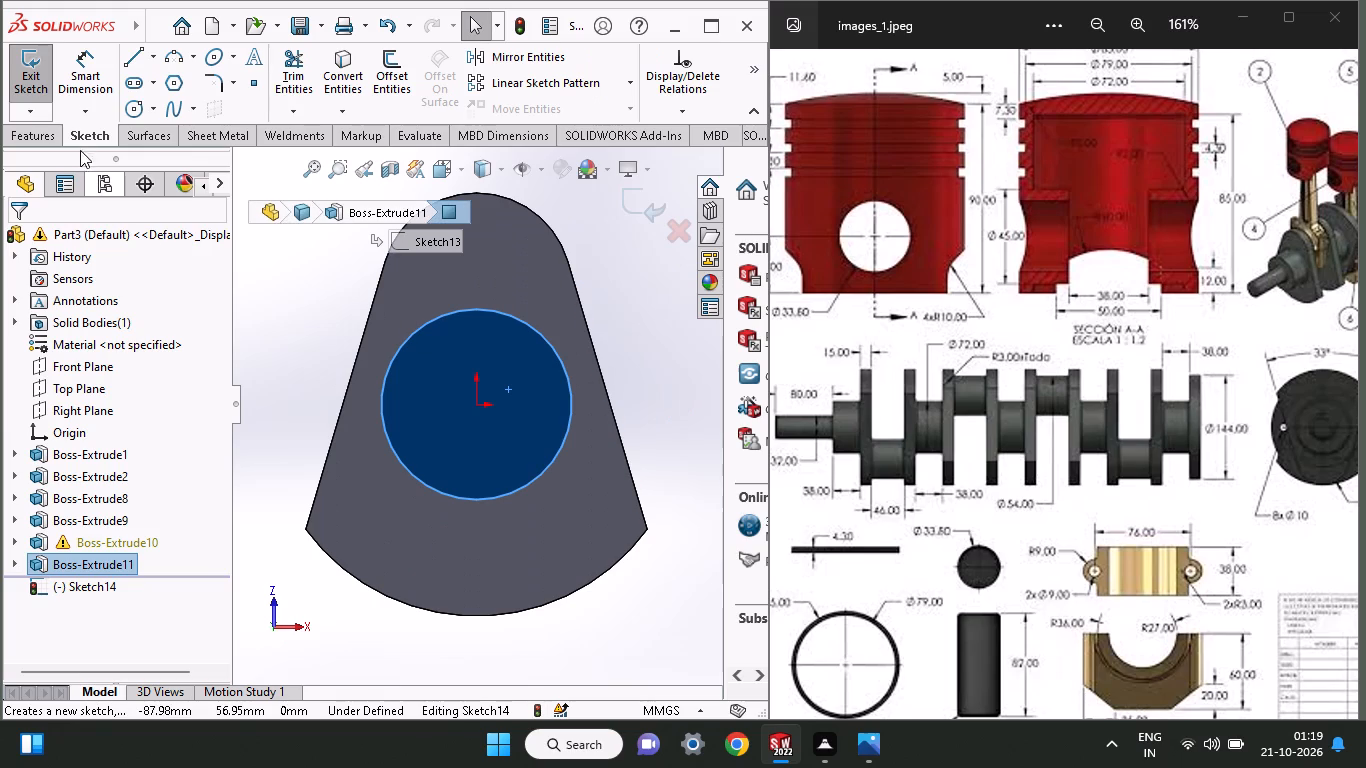
{"action": "left_click", "coordinate": [123, 112]}
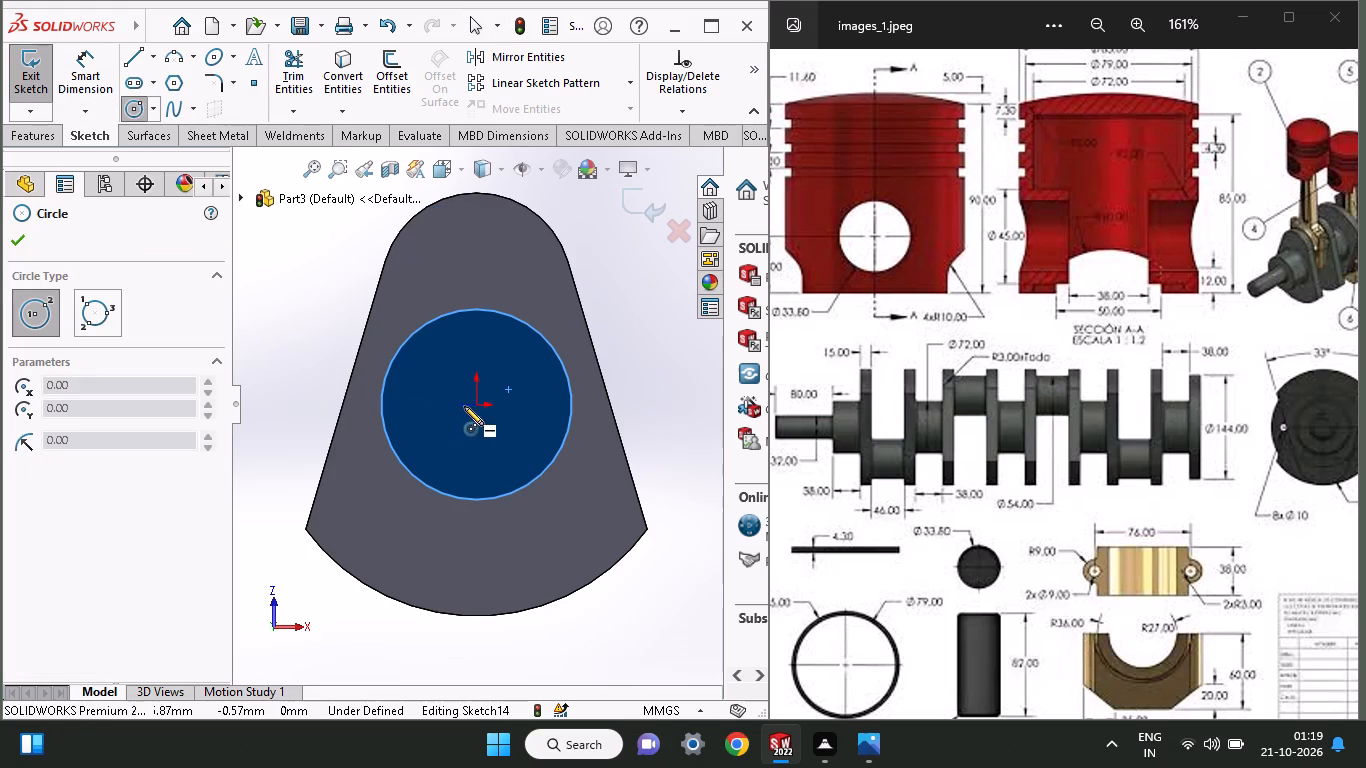
{"action": "left_click", "coordinate": [472, 407]}
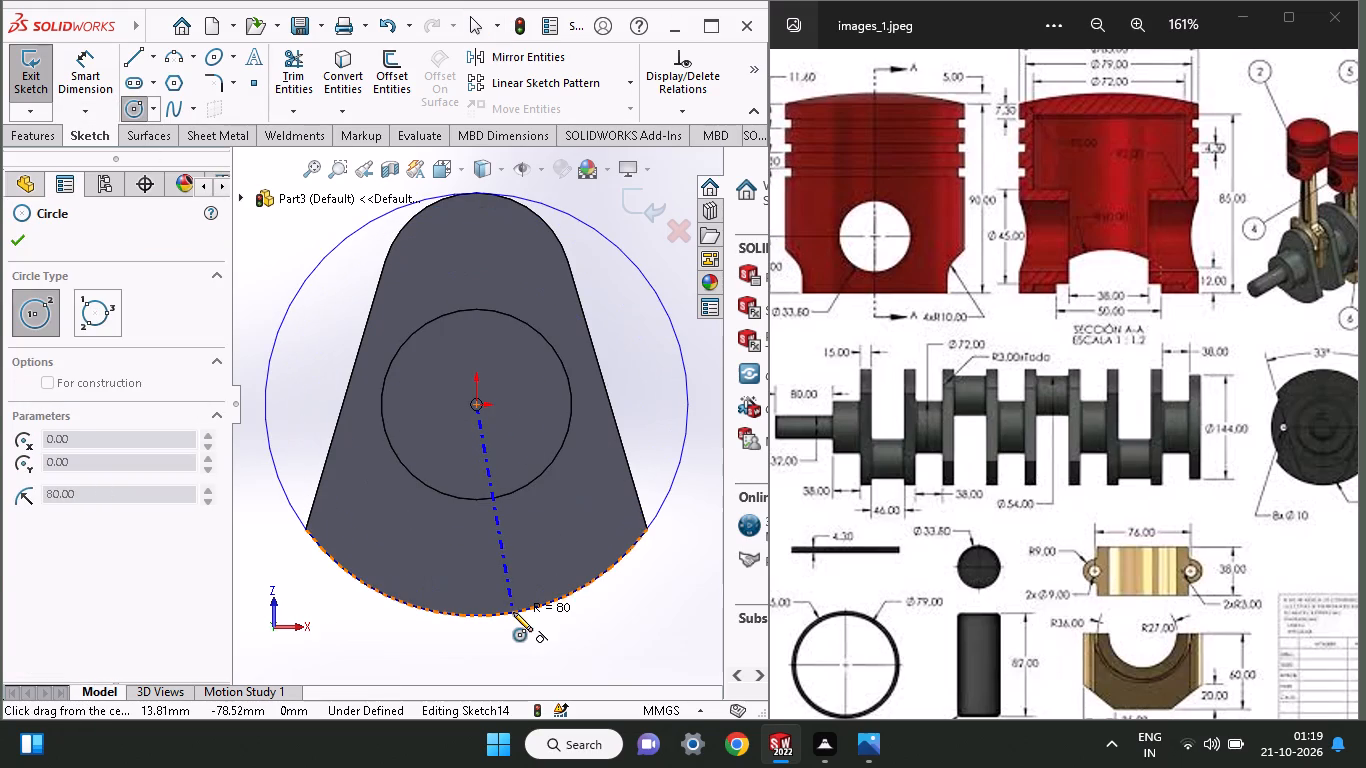
{"action": "left_click", "coordinate": [513, 612]}
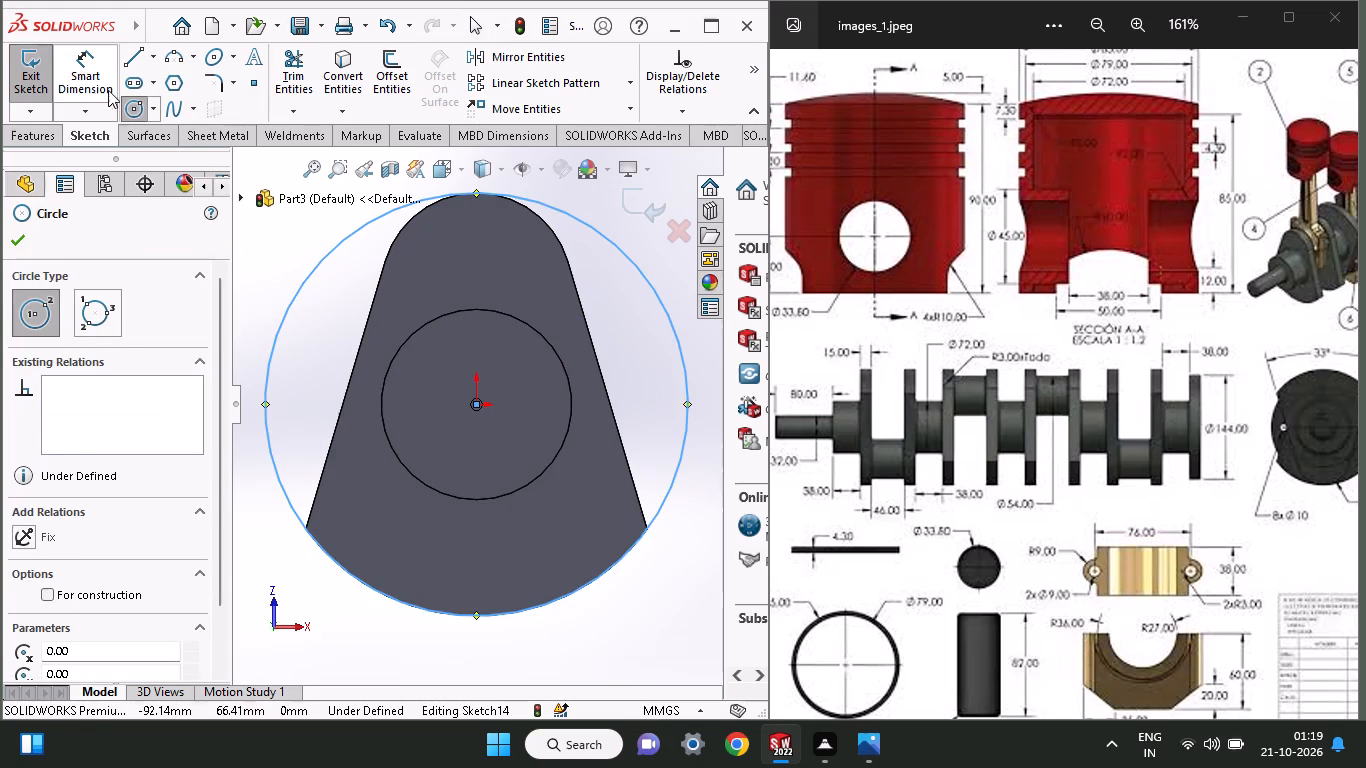
Dimension the large circle's diameter at 160 mm.
{"action": "left_click", "coordinate": [76, 77]}
{"action": "left_click", "coordinate": [298, 288]}
{"action": "left_click", "coordinate": [282, 260]}
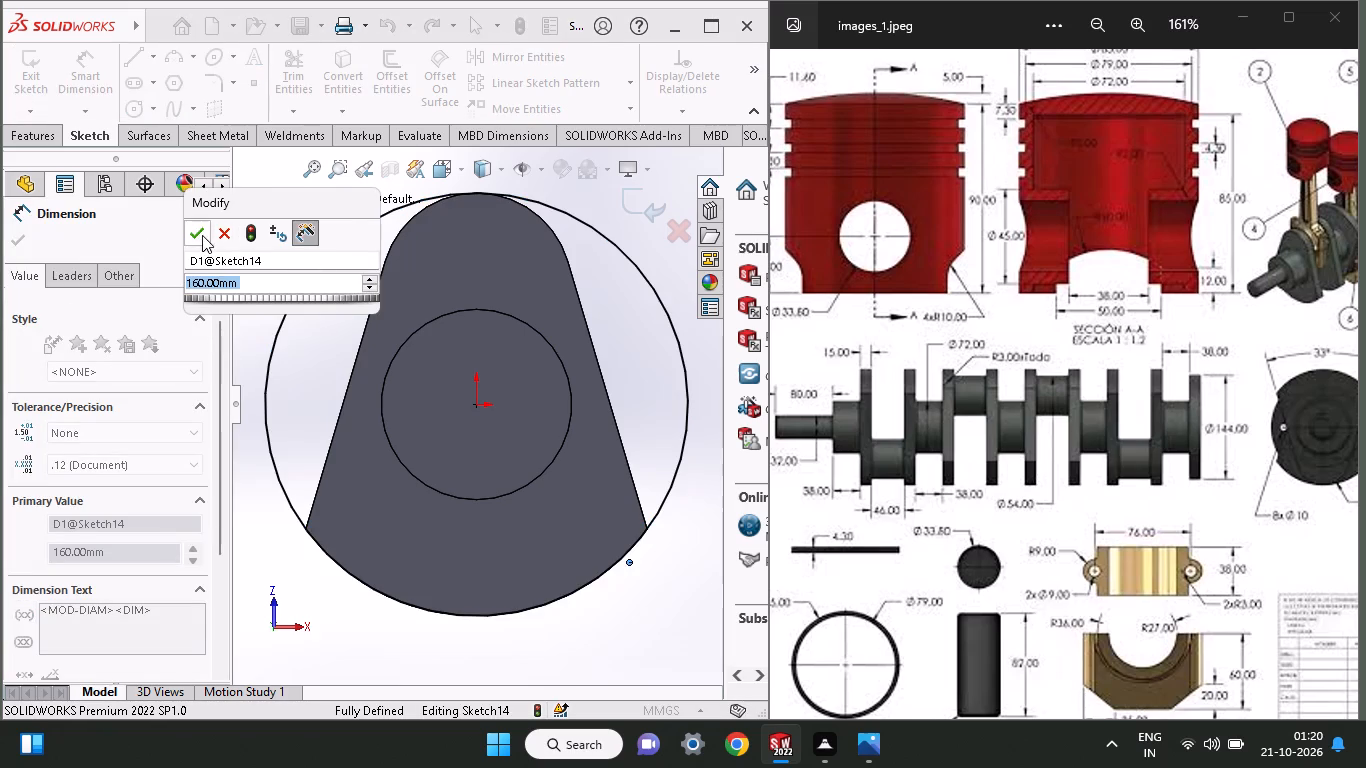
{"action": "left_click", "coordinate": [202, 235]}
Sketch a smaller circle overlapping the journal's lower edge, centred about 48 mm directly below the origin.
{"action": "left_click", "coordinate": [139, 113]}
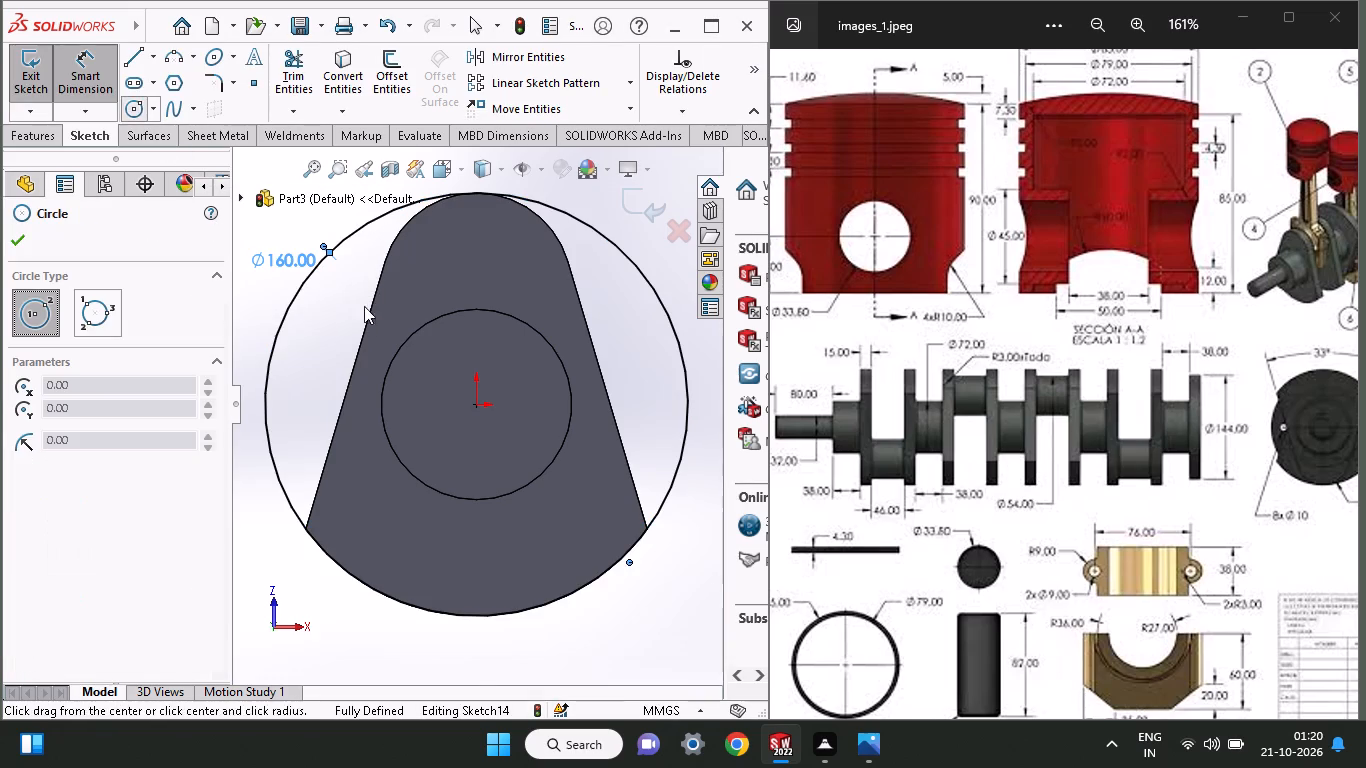
{"action": "left_click", "coordinate": [479, 531]}
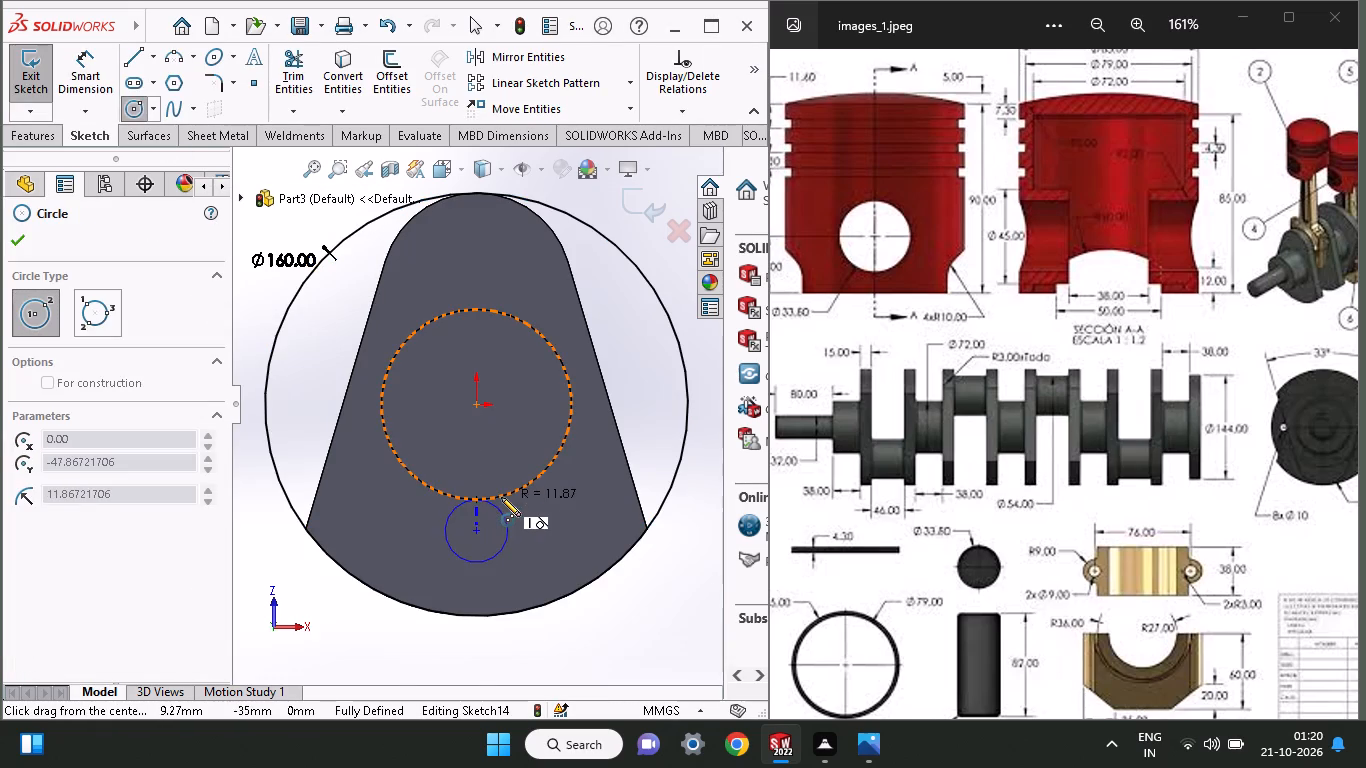
{"action": "left_click", "coordinate": [512, 478]}
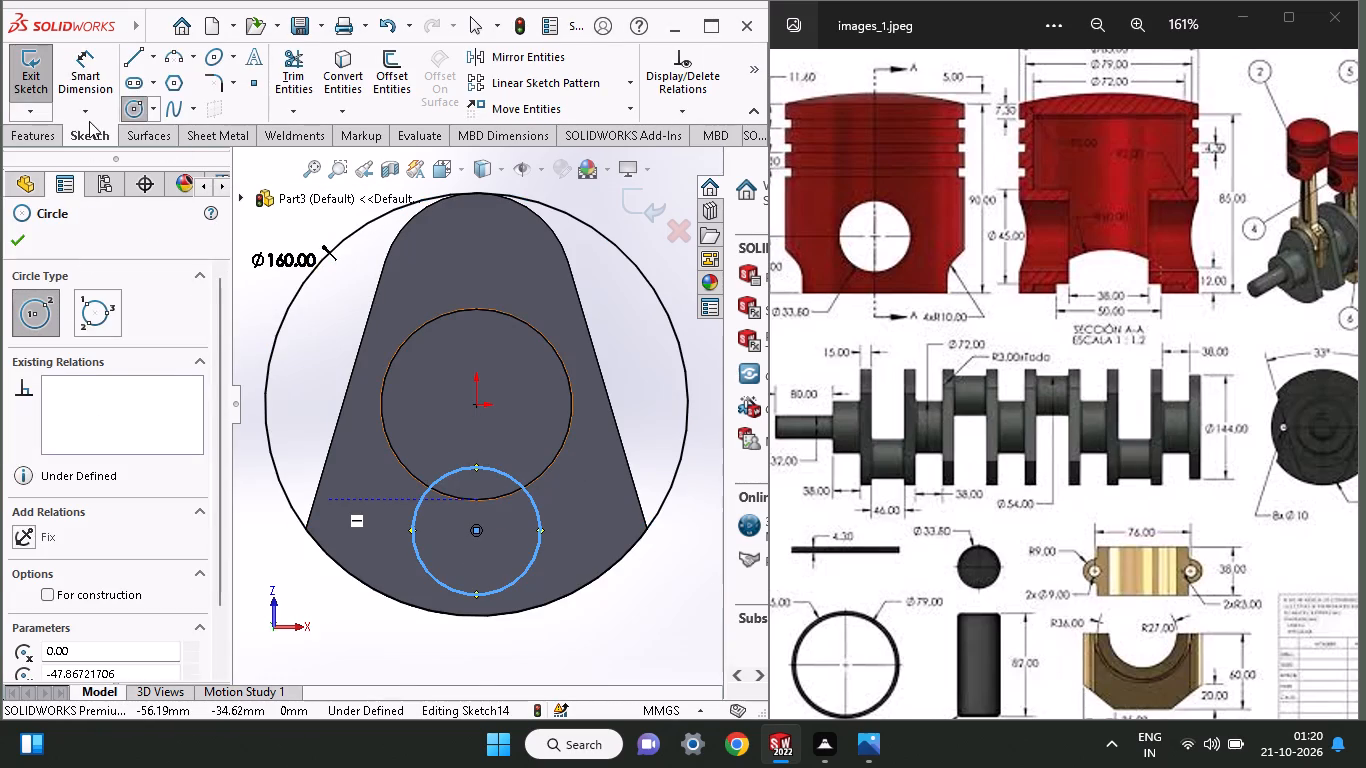
Dimension the vertical distance from the origin to the small circle's centre at 44 mm.
{"action": "left_click", "coordinate": [92, 83]}
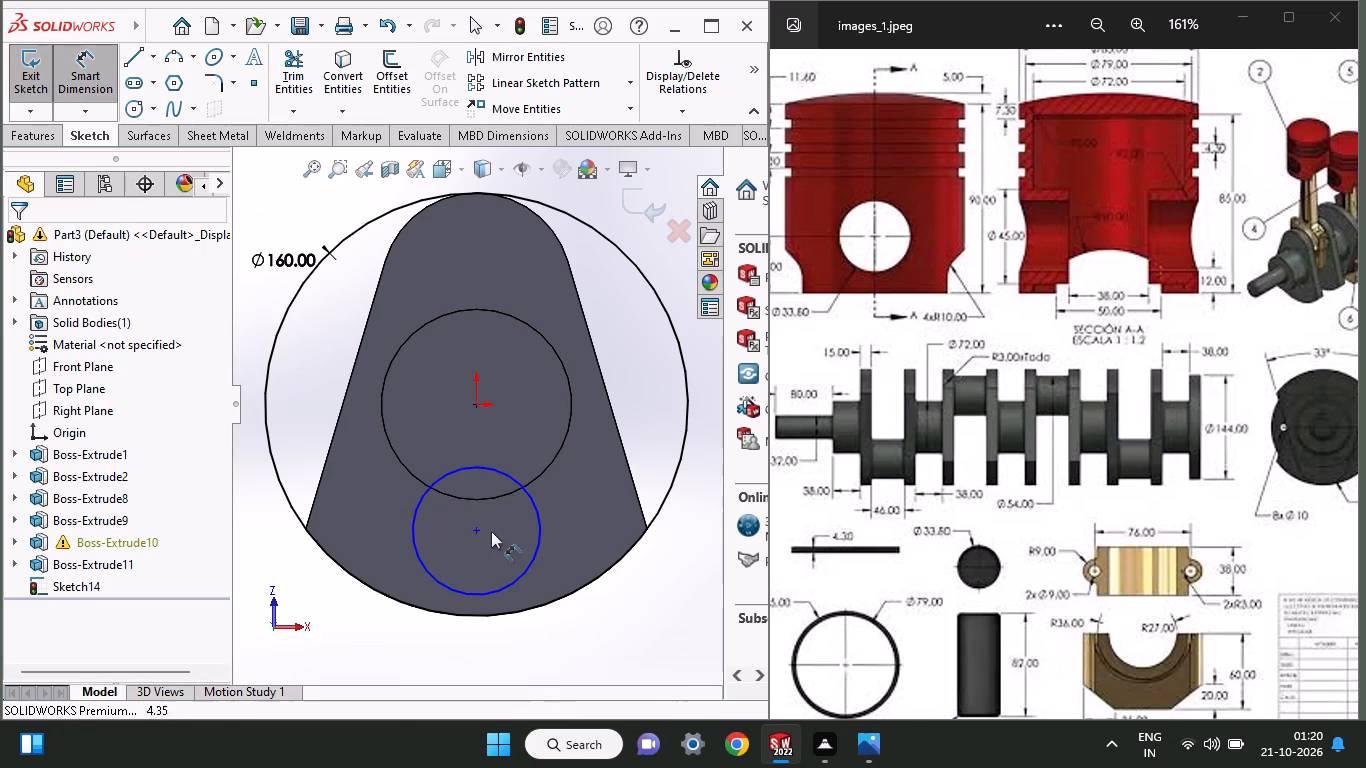
{"action": "left_click", "coordinate": [471, 531]}
{"action": "left_click", "coordinate": [477, 408]}
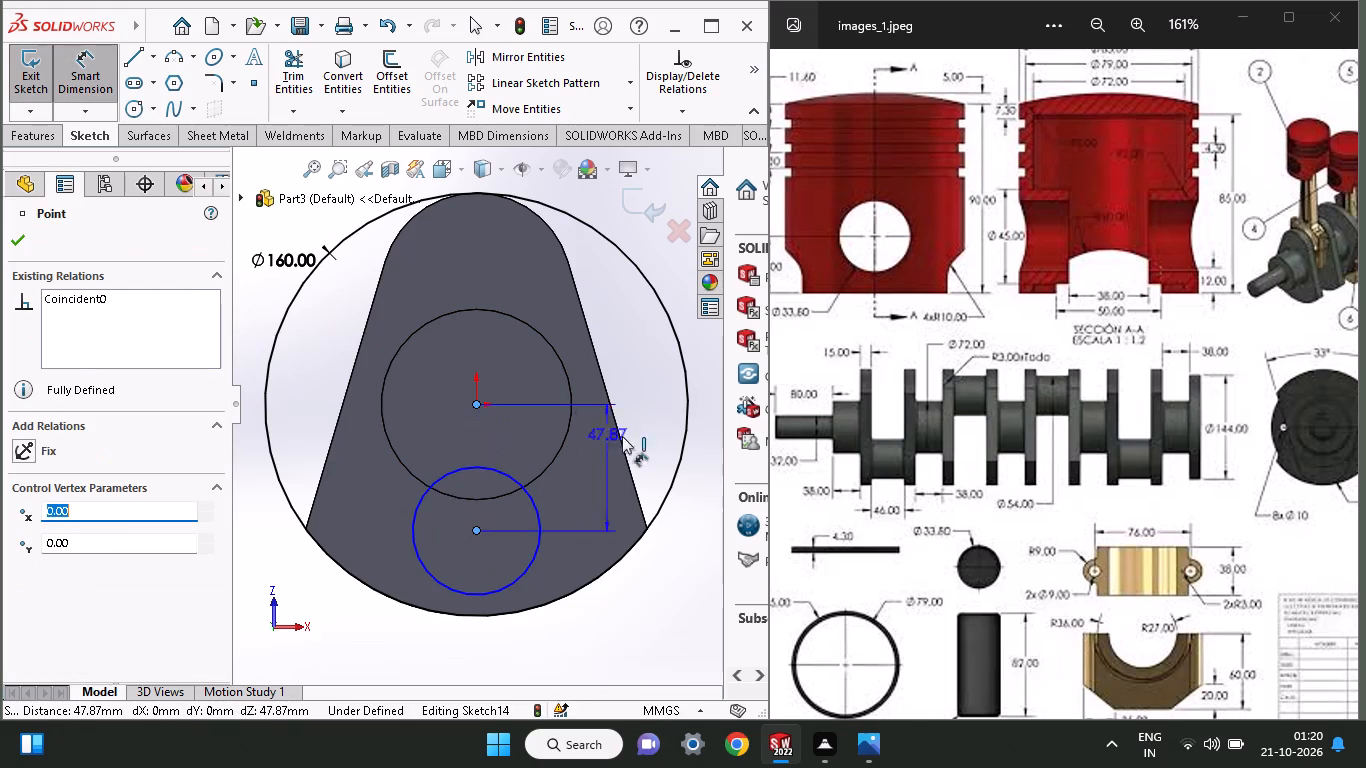
{"action": "left_click", "coordinate": [644, 439]}
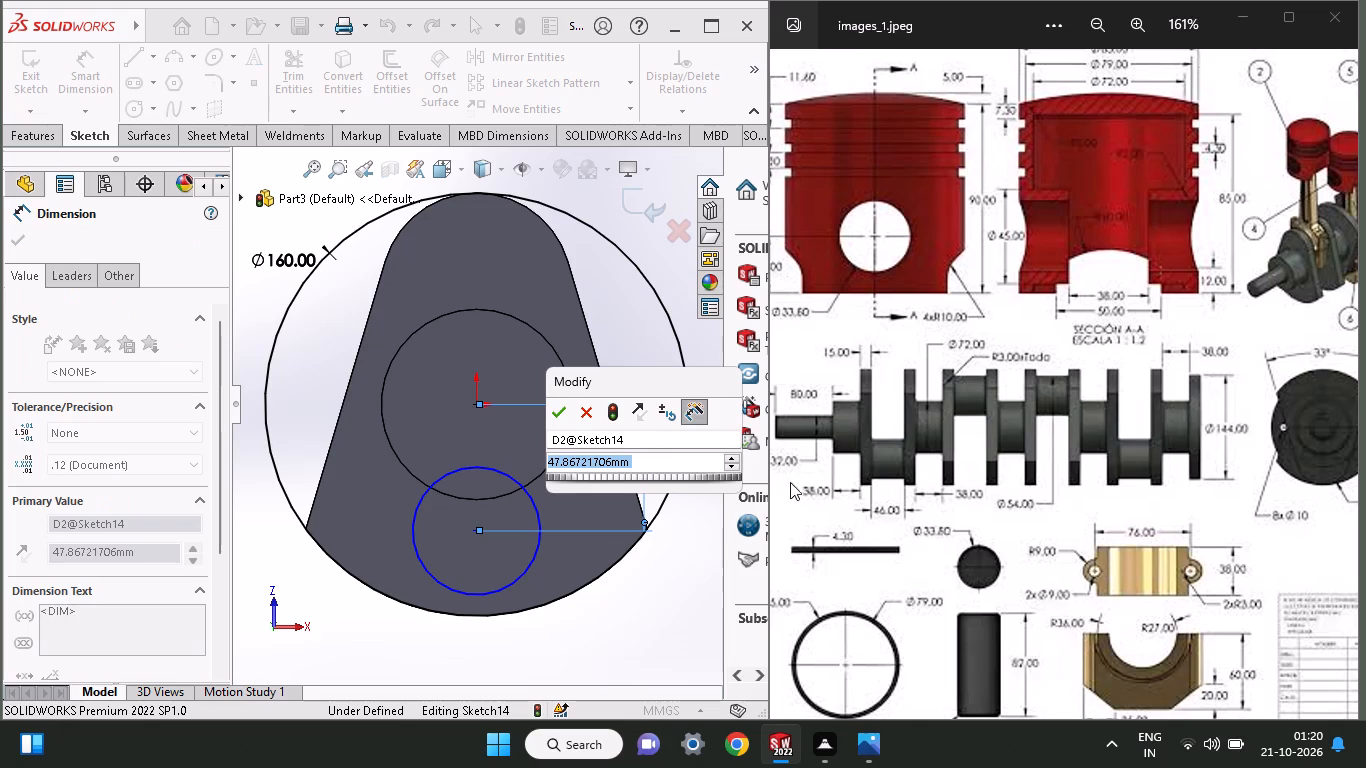
{"action": "middle_click_drag", "start_coordinate": [1089, 557], "coordinate": [1007, 574]}
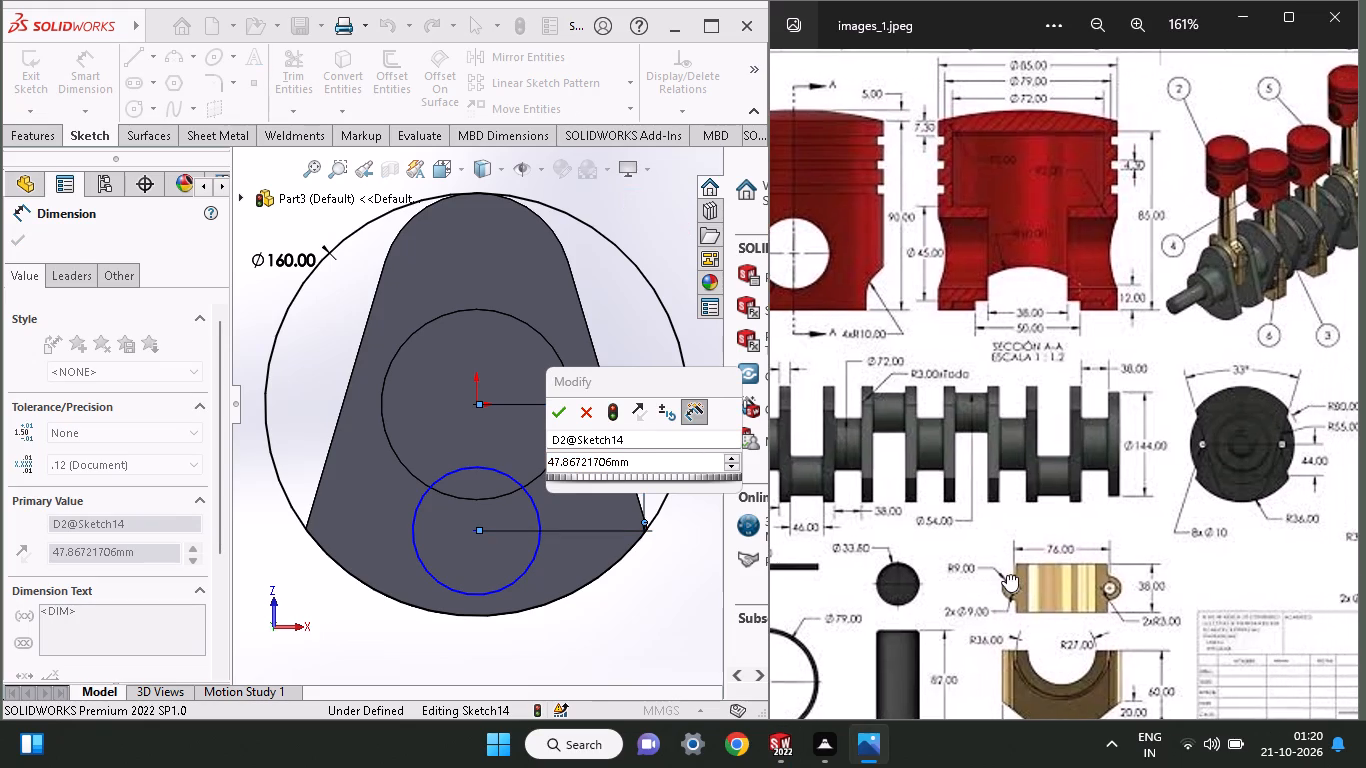
{"action": "middle_click_drag", "start_coordinate": [1007, 574], "coordinate": [1035, 570]}
{"action": "type", "text": "44"}
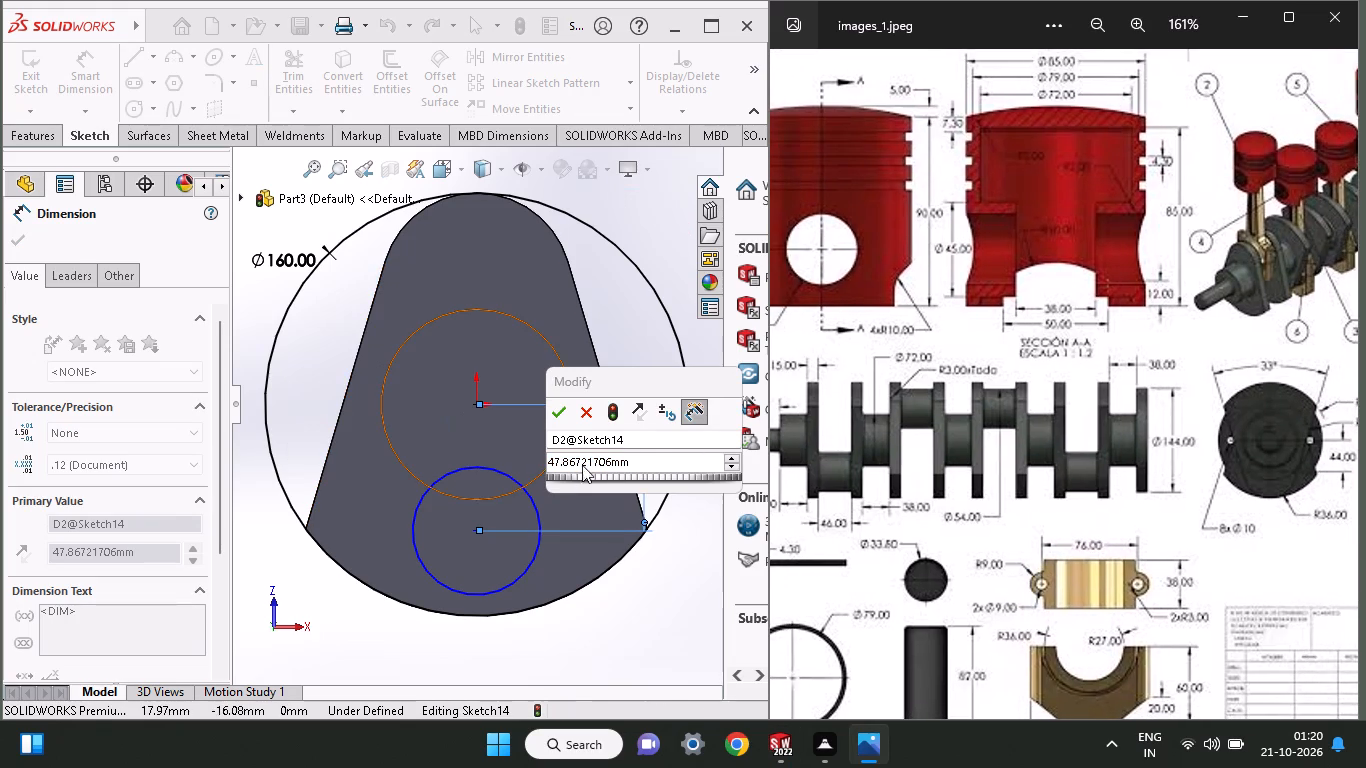
{"action": "left_click_drag", "start_coordinate": [654, 461], "coordinate": [500, 464]}
{"action": "type", "text": "44"}
{"action": "key", "text": "Return"}
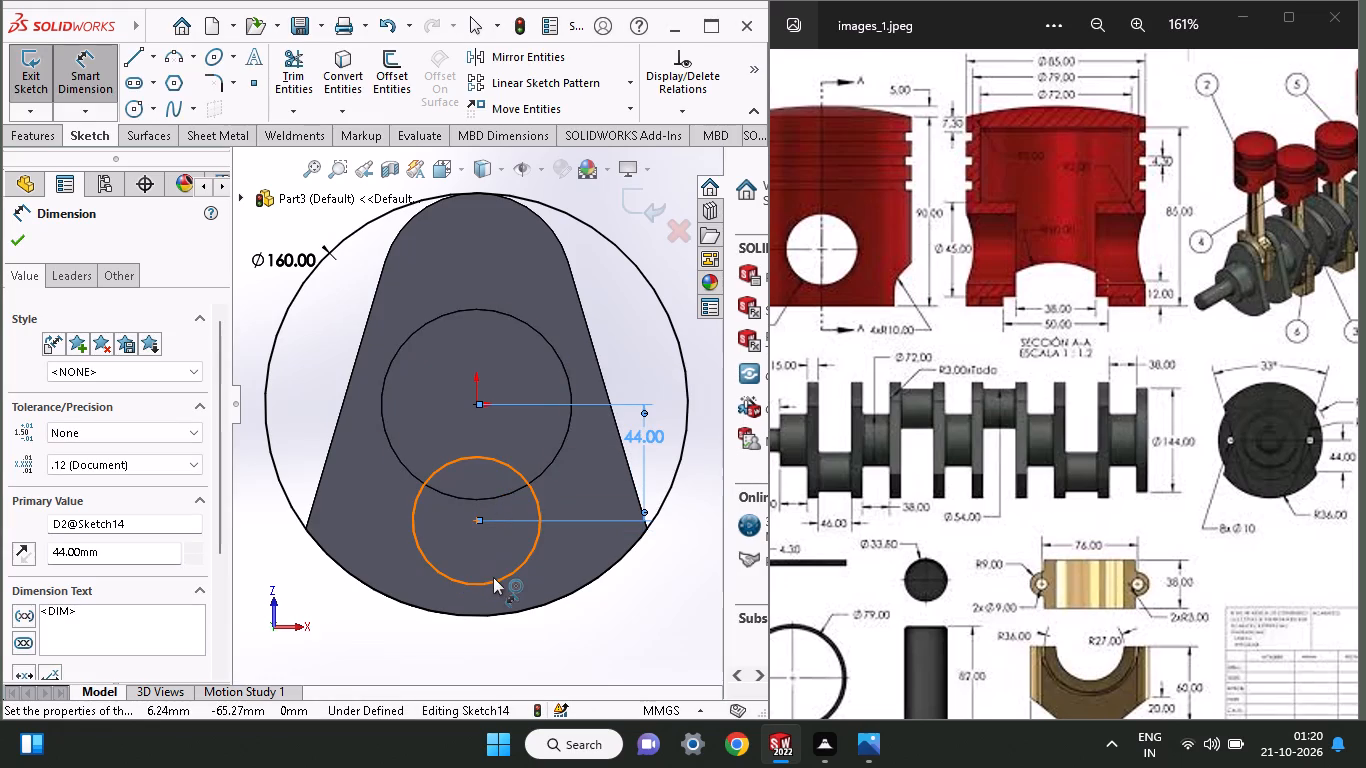
Dimension the lower circle's diameter at 72 mm.
{"action": "left_click", "coordinate": [493, 577]}
{"action": "left_click", "coordinate": [618, 659]}
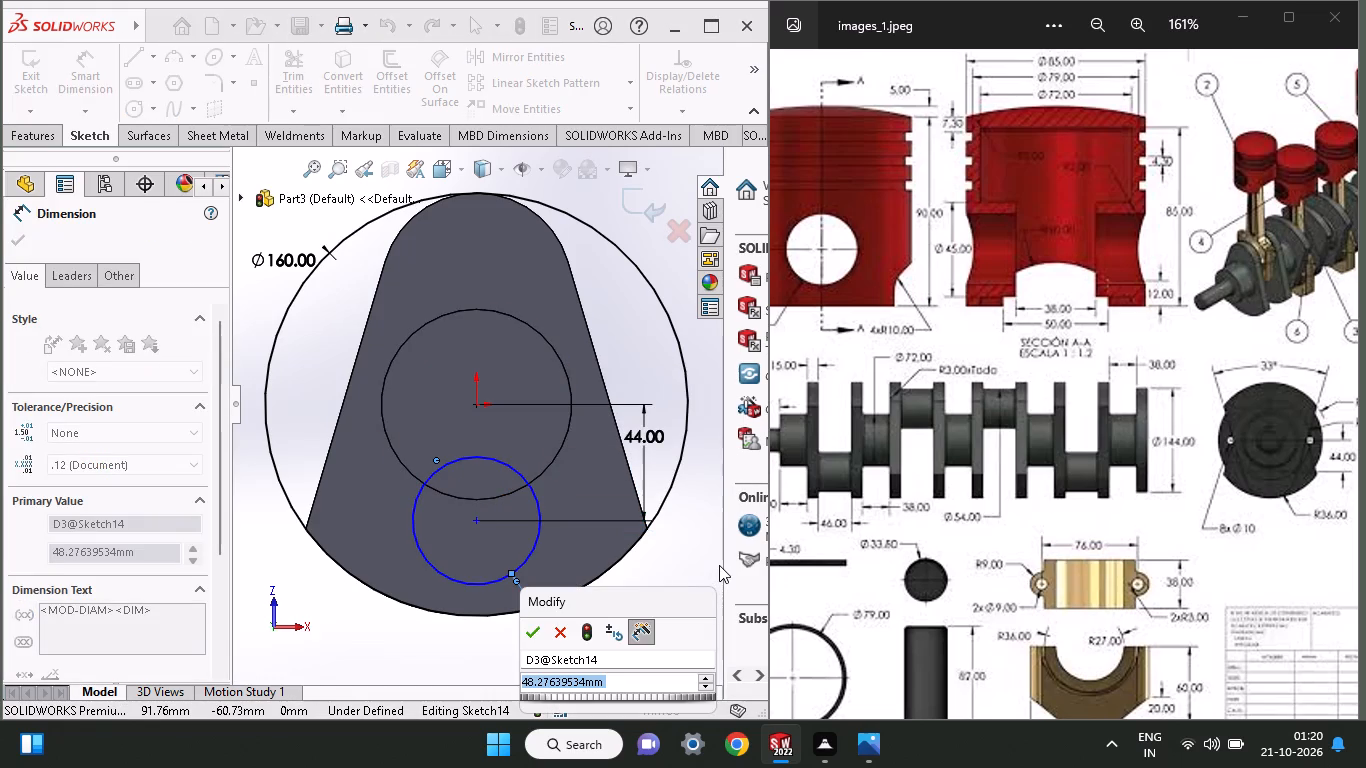
{"action": "type", "text": "72"}
{"action": "key", "text": "Return"}
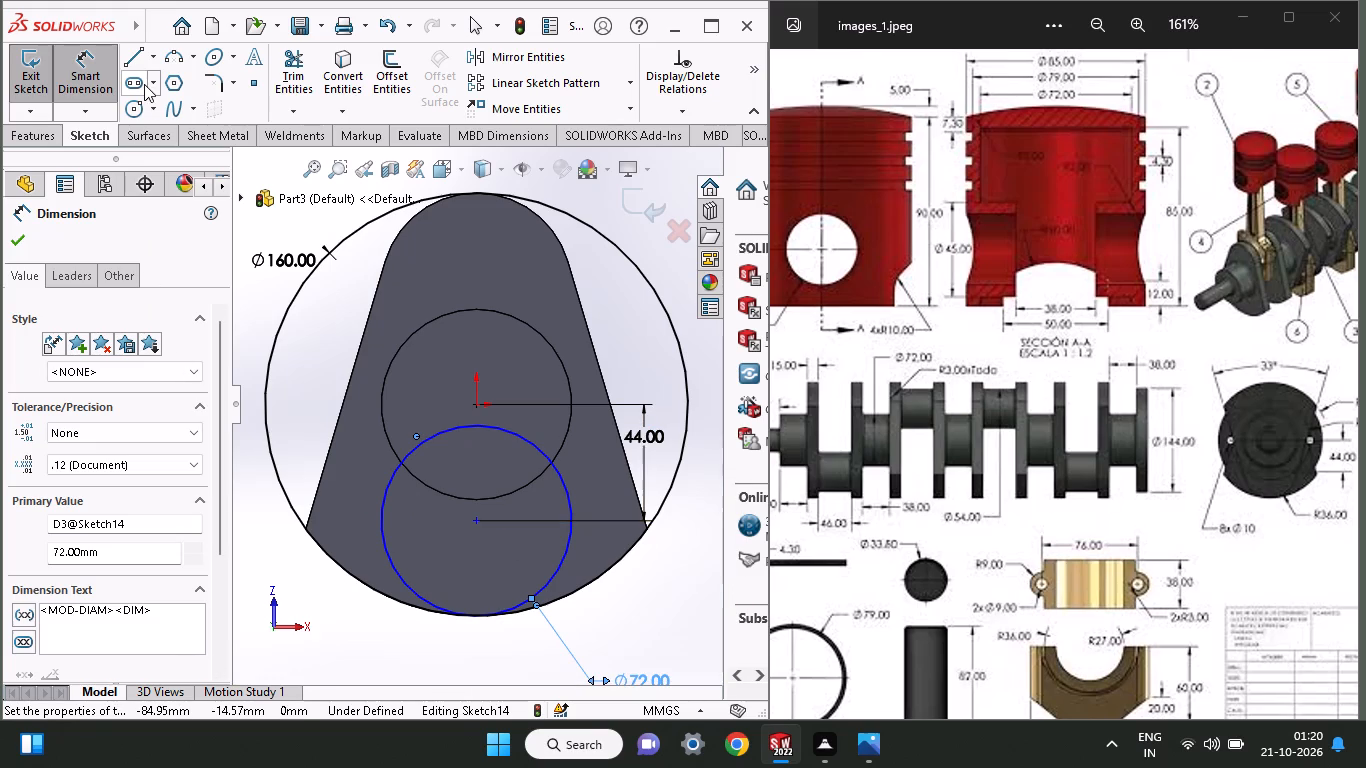
Sketch a vertical line about 107 mm long from the lower circle's centre up through the origin.
{"action": "left_click", "coordinate": [142, 58]}
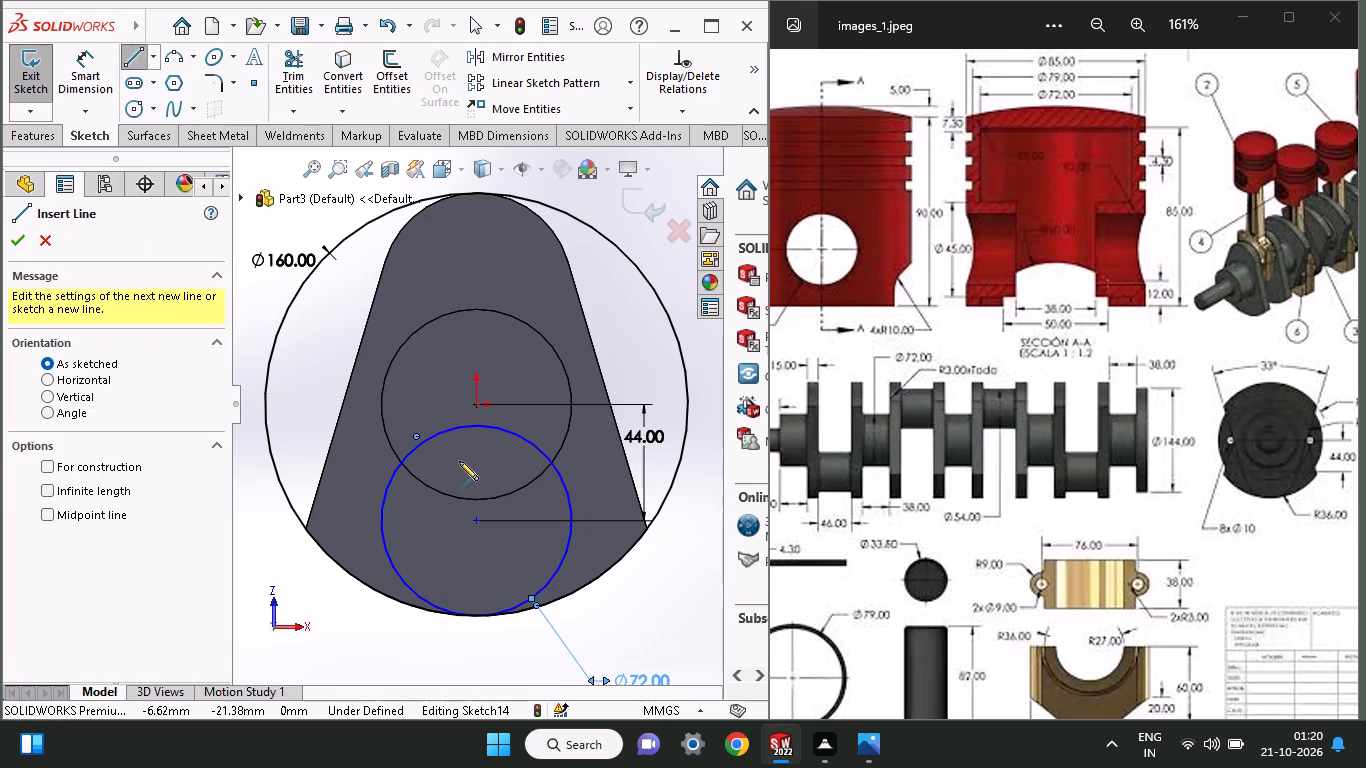
{"action": "left_click", "coordinate": [477, 519]}
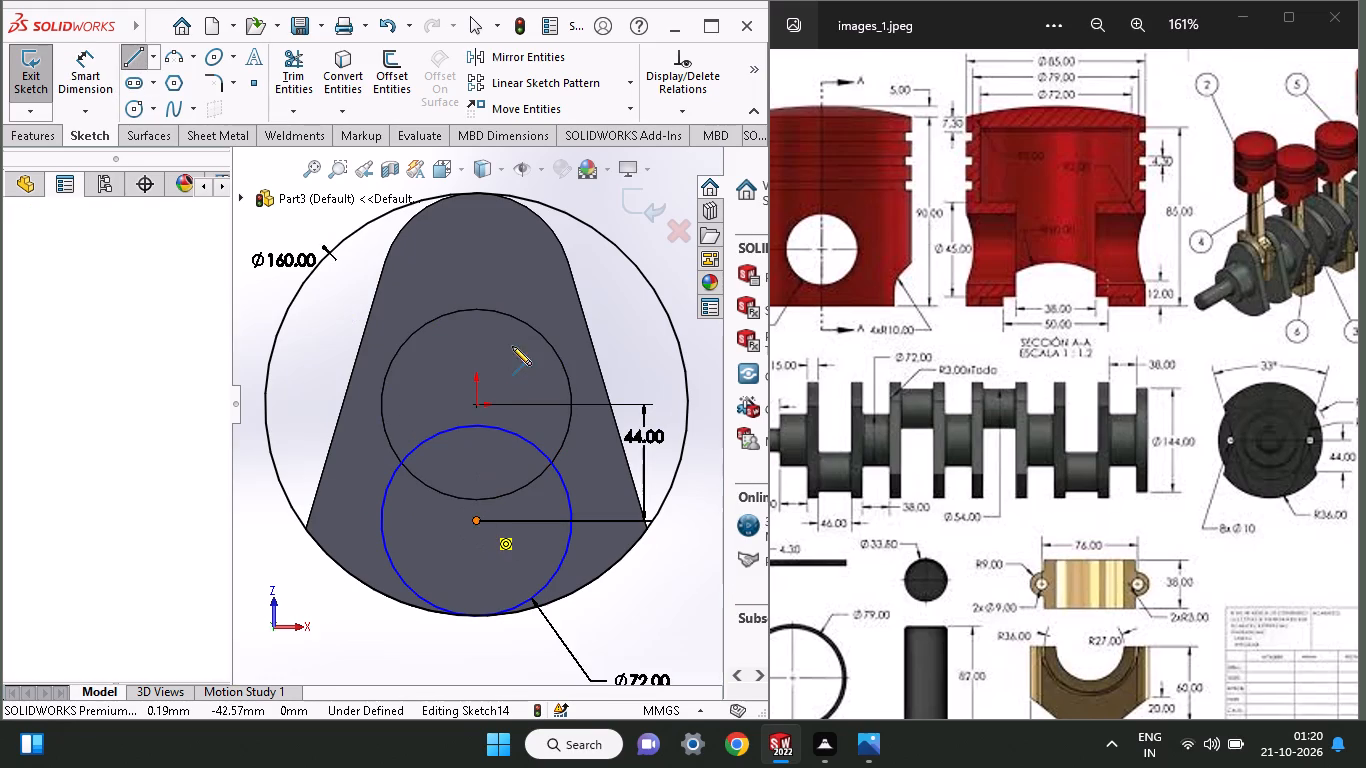
{"action": "left_click", "coordinate": [482, 237]}
{"action": "right_click", "coordinate": [504, 239]}
{"action": "left_click", "coordinate": [518, 256]}
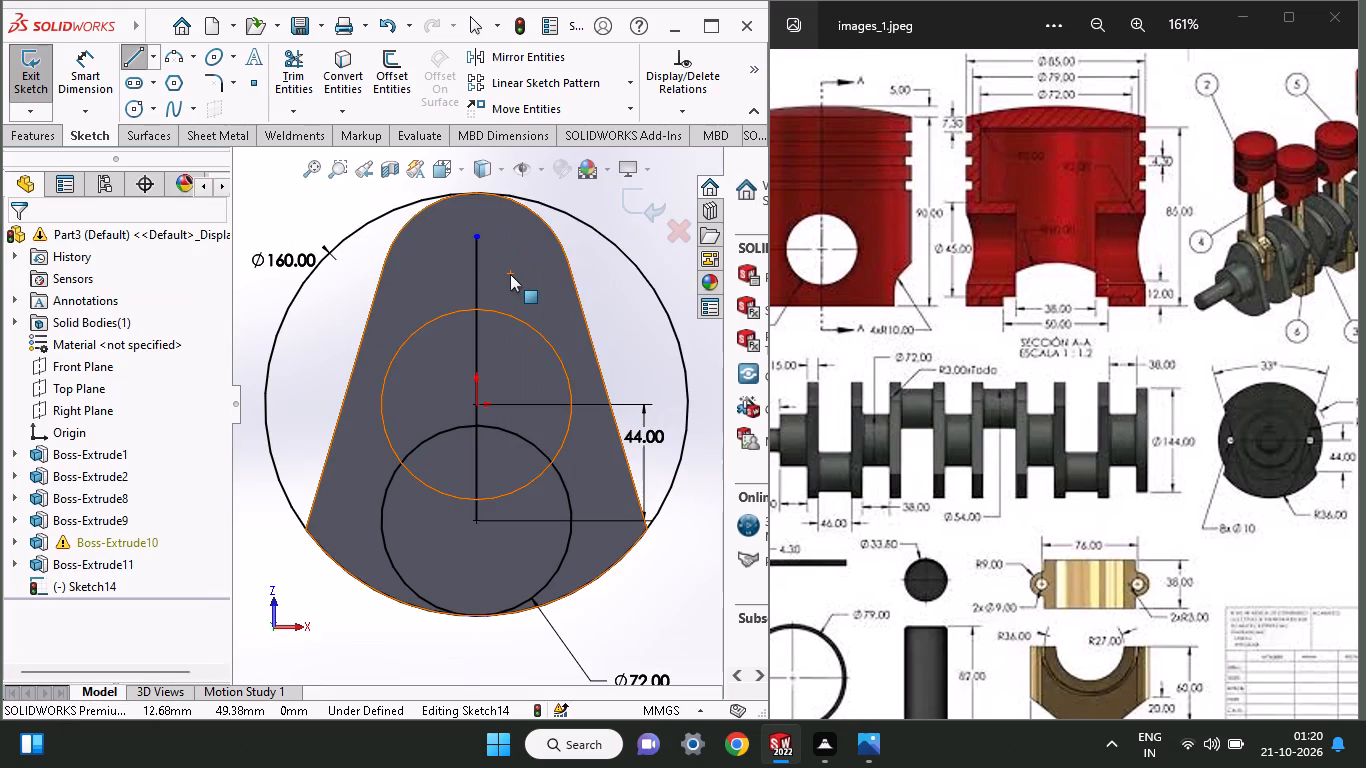
Sketch two slanted lines from the lower circle's centre, fanning upward past the 160 mm circle on either side of the vertical line.
{"action": "scroll", "coordinate": [510, 274], "scroll_direction": "up", "scroll_amount": 2, "text": "ctrl"}
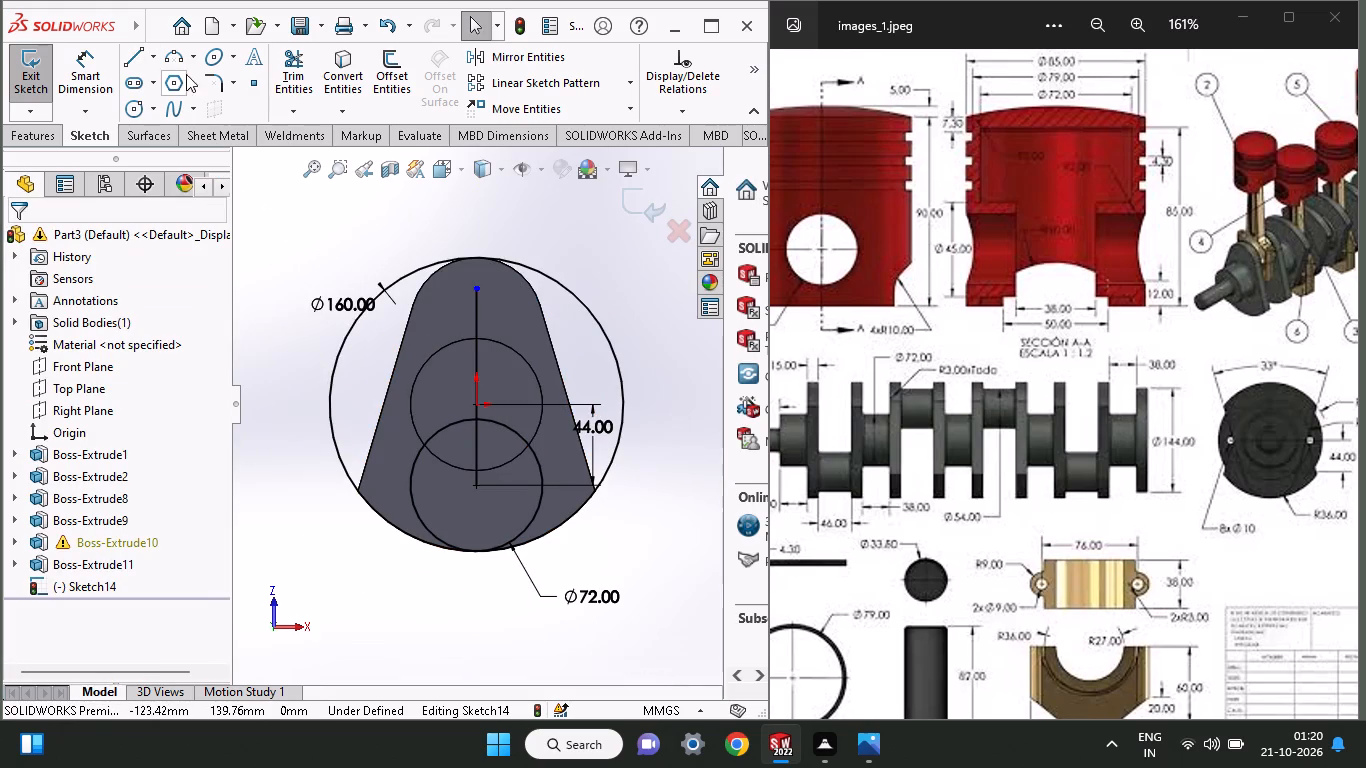
{"action": "left_click", "coordinate": [122, 61]}
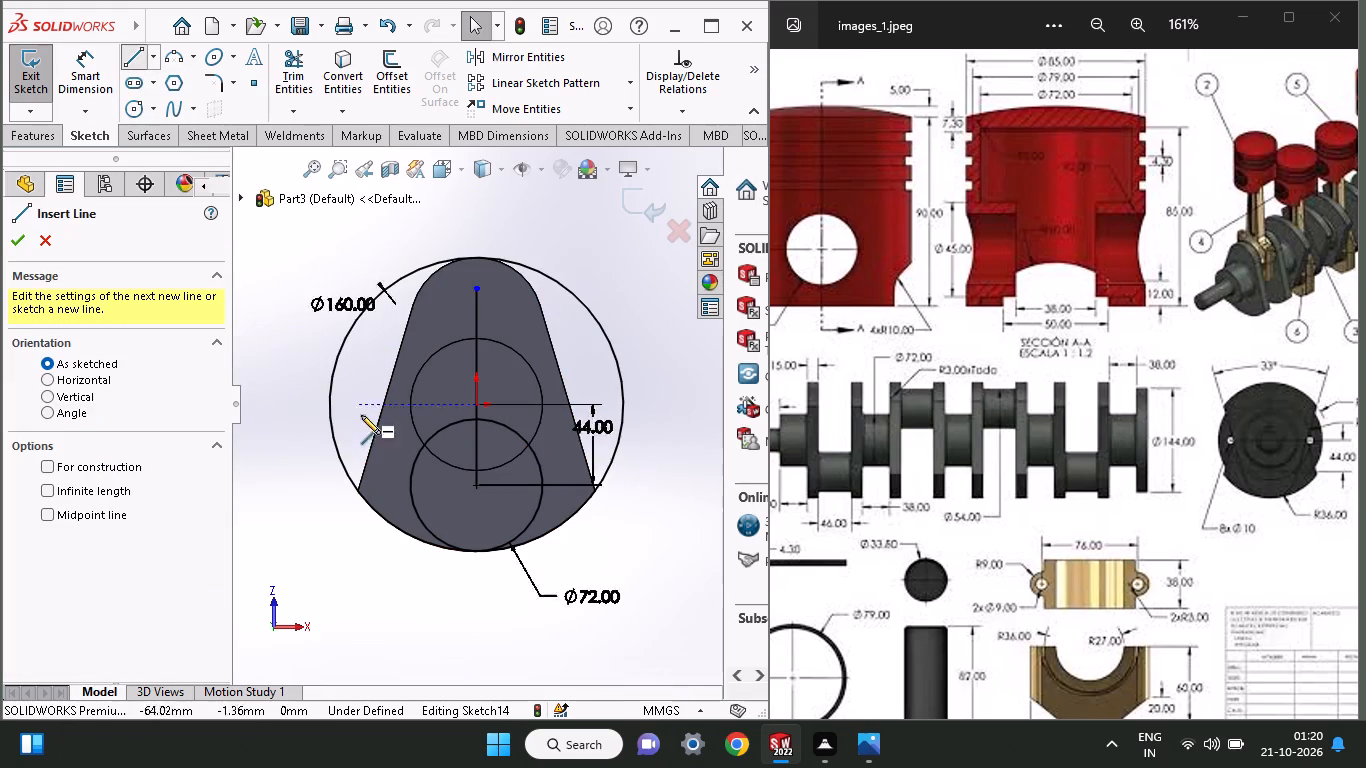
{"action": "left_click", "coordinate": [477, 486]}
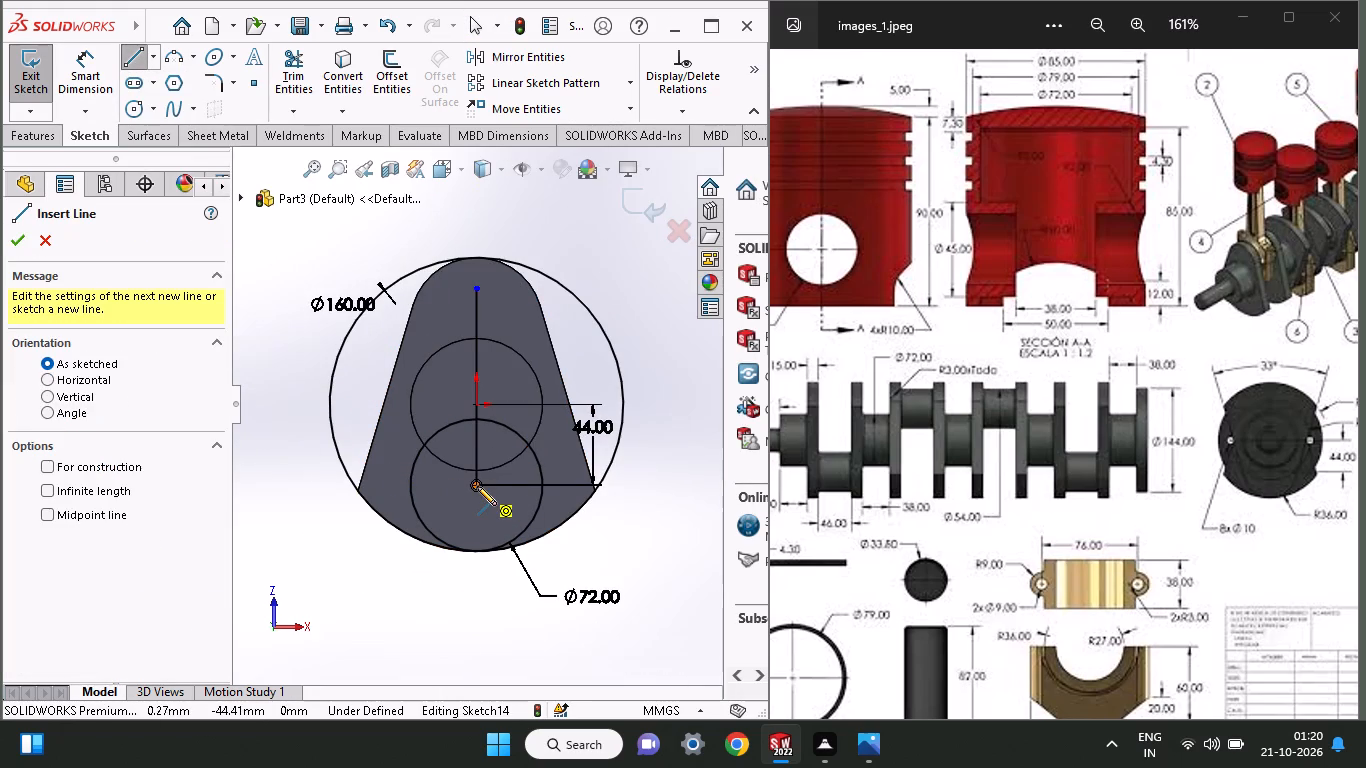
{"action": "left_click", "coordinate": [351, 229]}
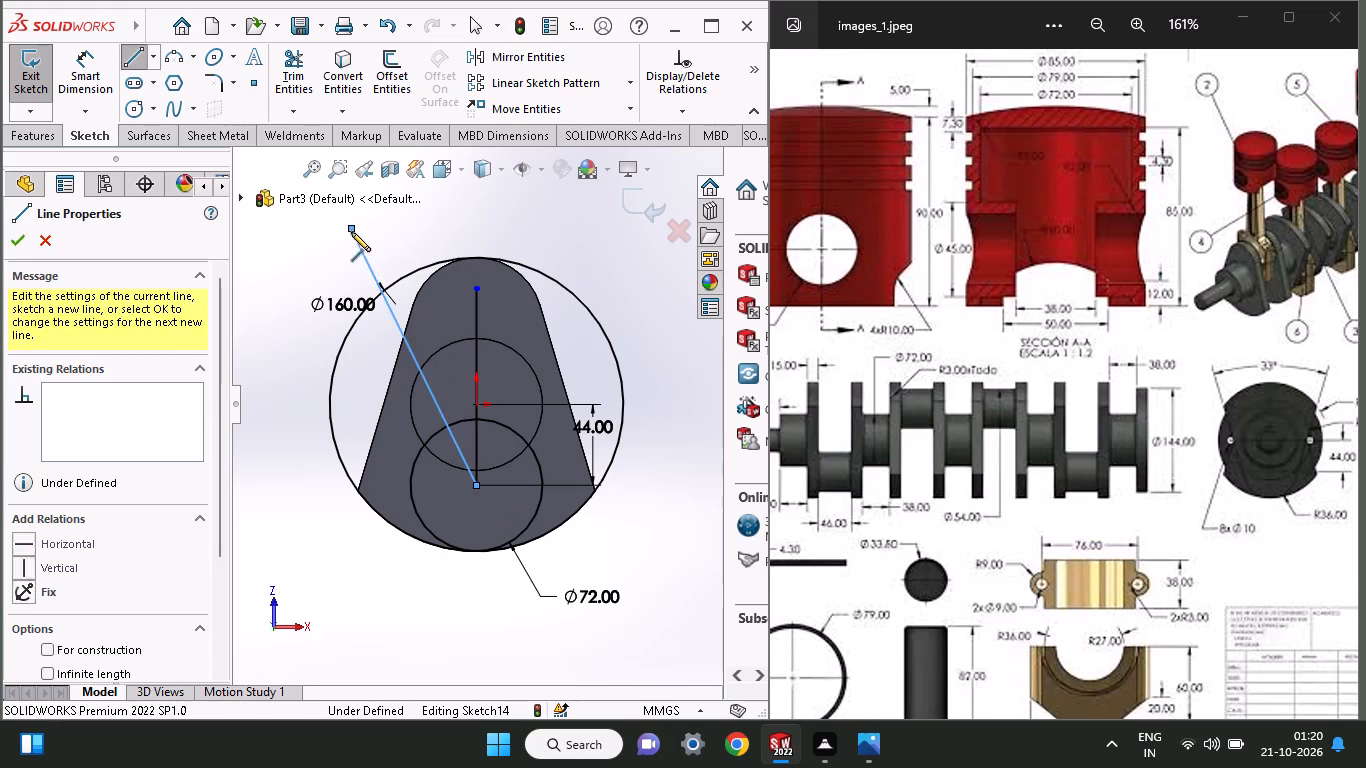
{"action": "right_click", "coordinate": [411, 246]}
{"action": "left_click", "coordinate": [419, 252]}
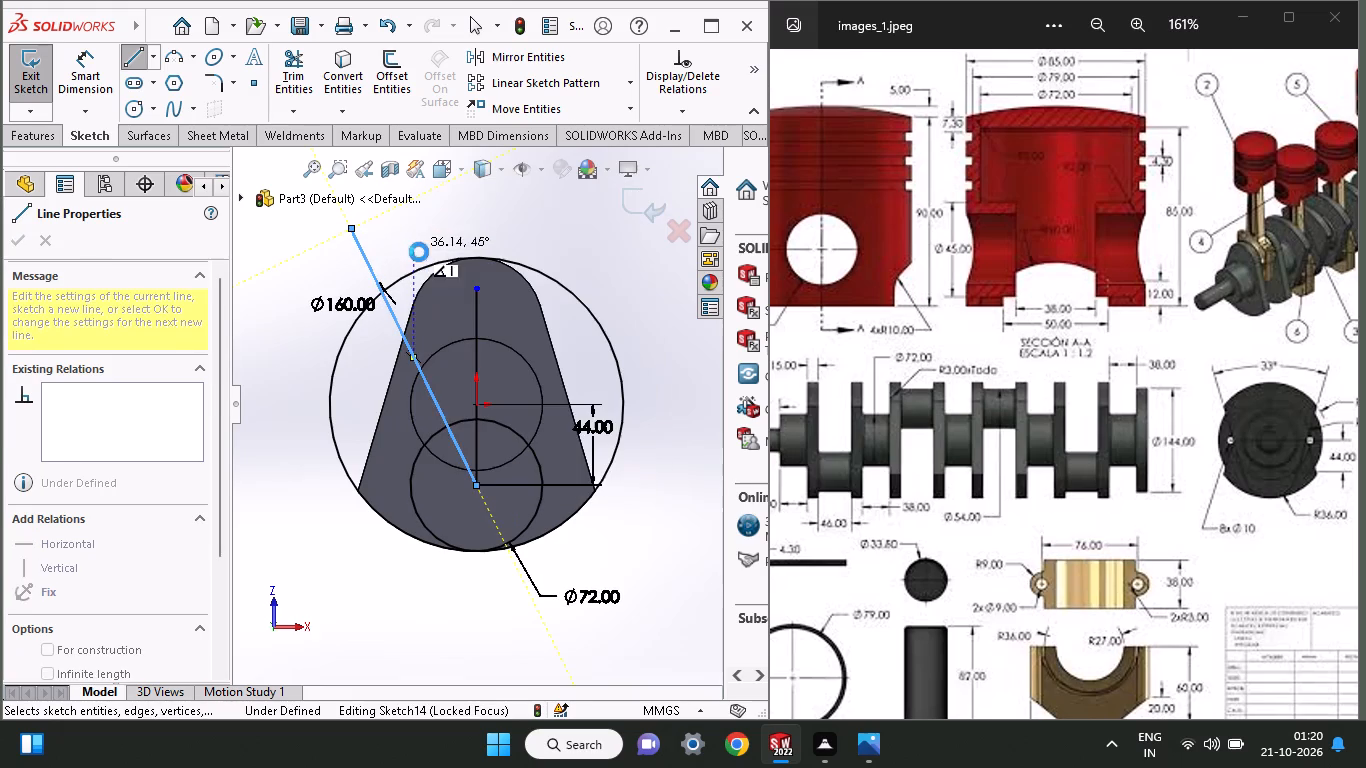
{"action": "left_click", "coordinate": [135, 58]}
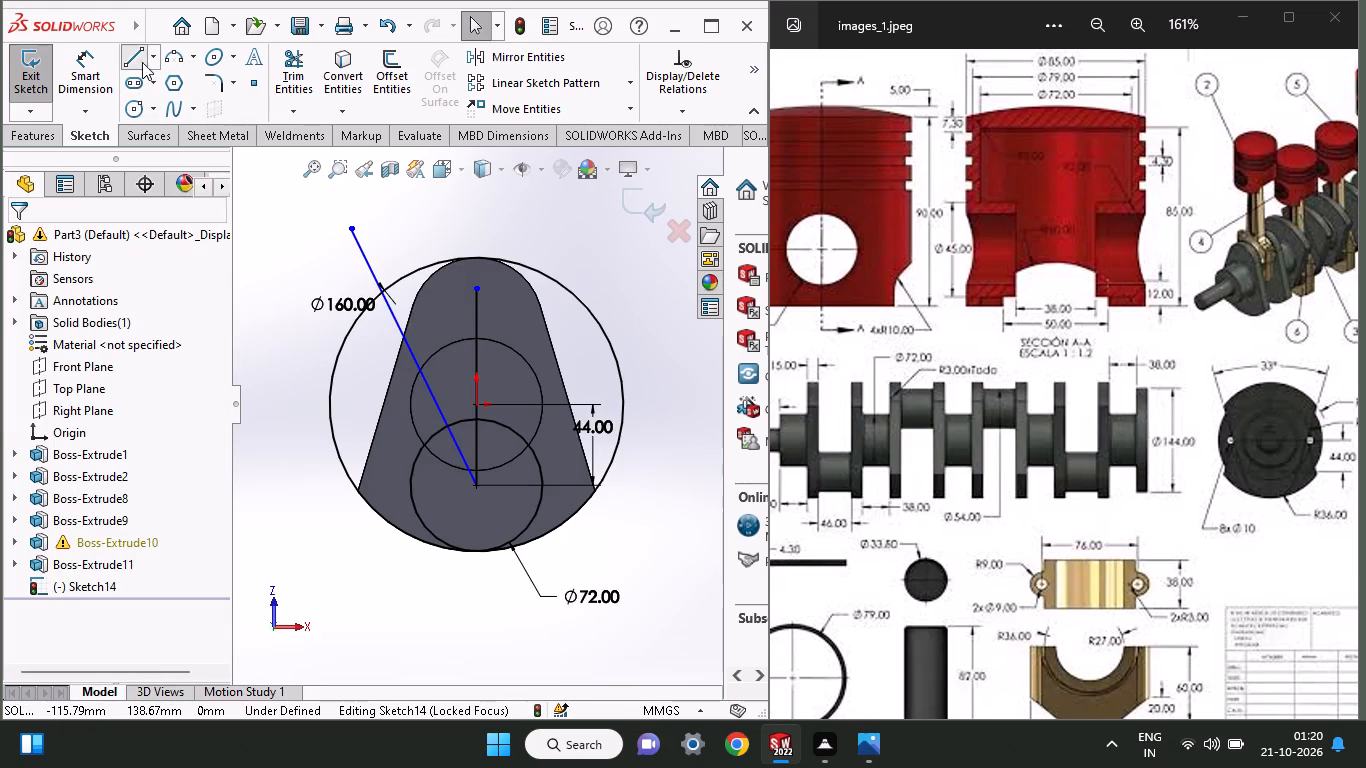
{"action": "left_click", "coordinate": [477, 489]}
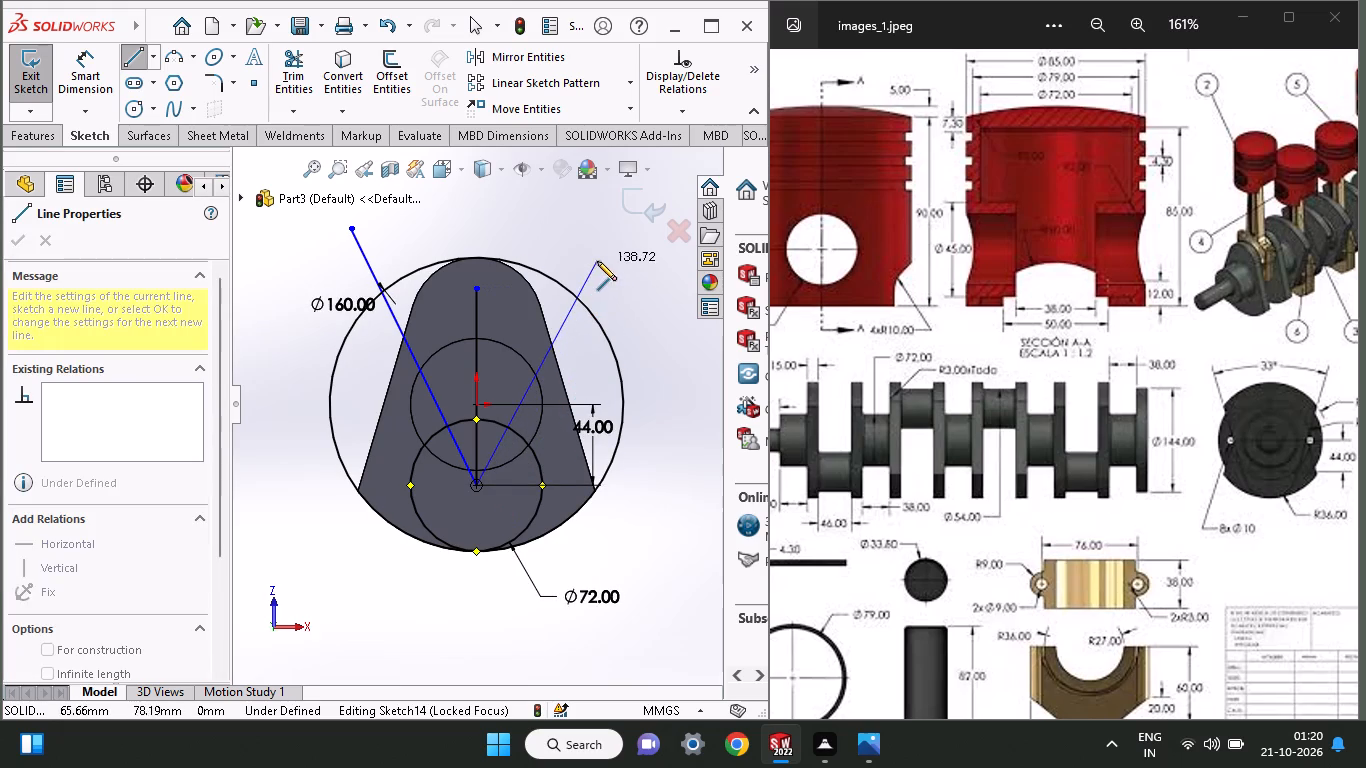
{"action": "left_click", "coordinate": [605, 235]}
{"action": "right_click", "coordinate": [623, 283]}
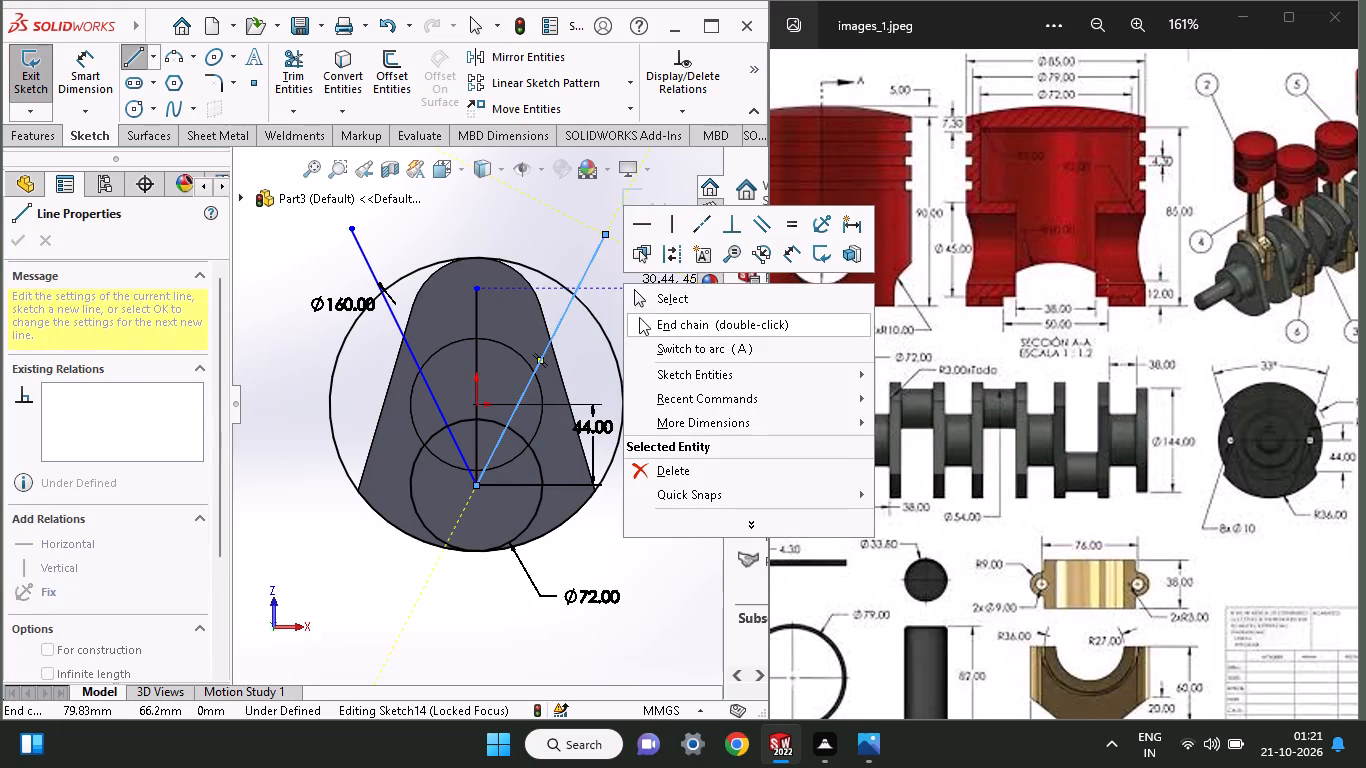
{"action": "left_click", "coordinate": [639, 305]}
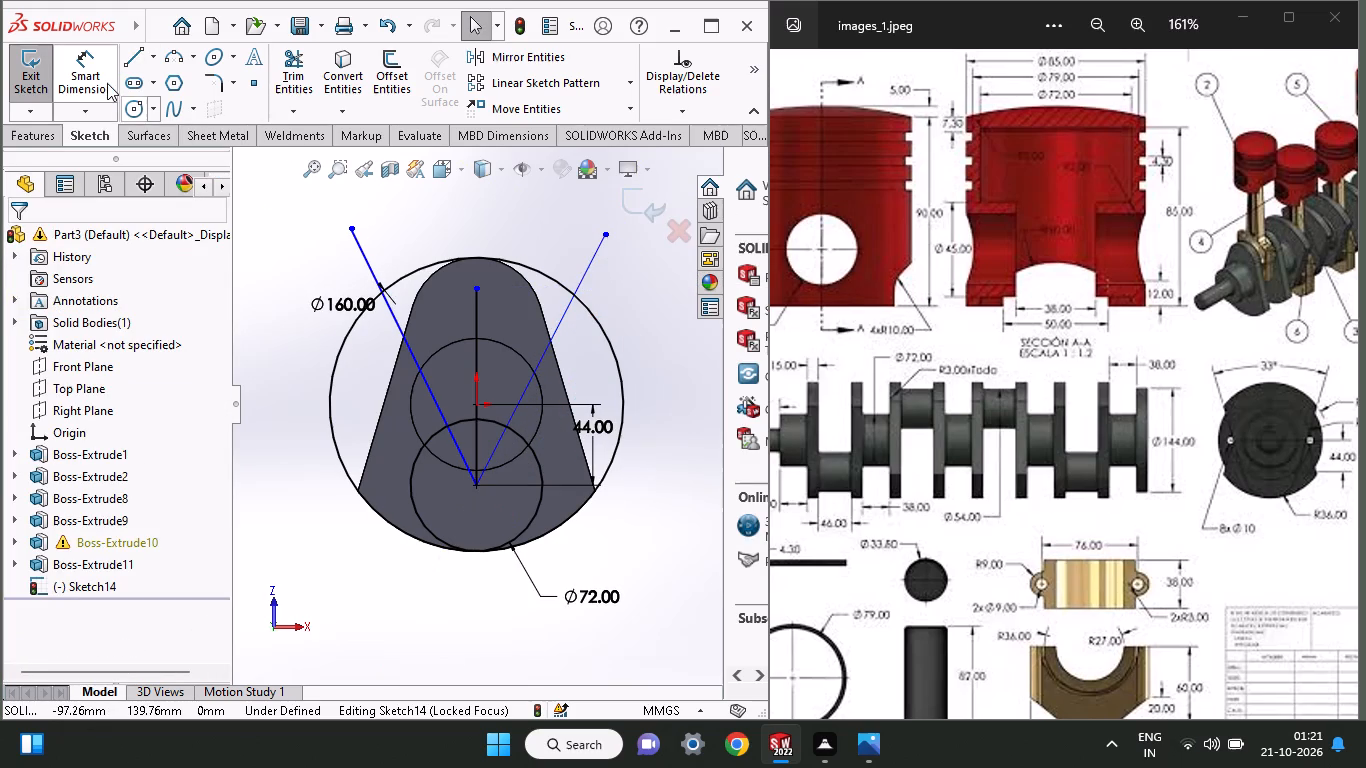
Dimension the angle between the left slanted line and the vertical line at 33/2 degrees.
{"action": "left_click", "coordinate": [107, 83]}
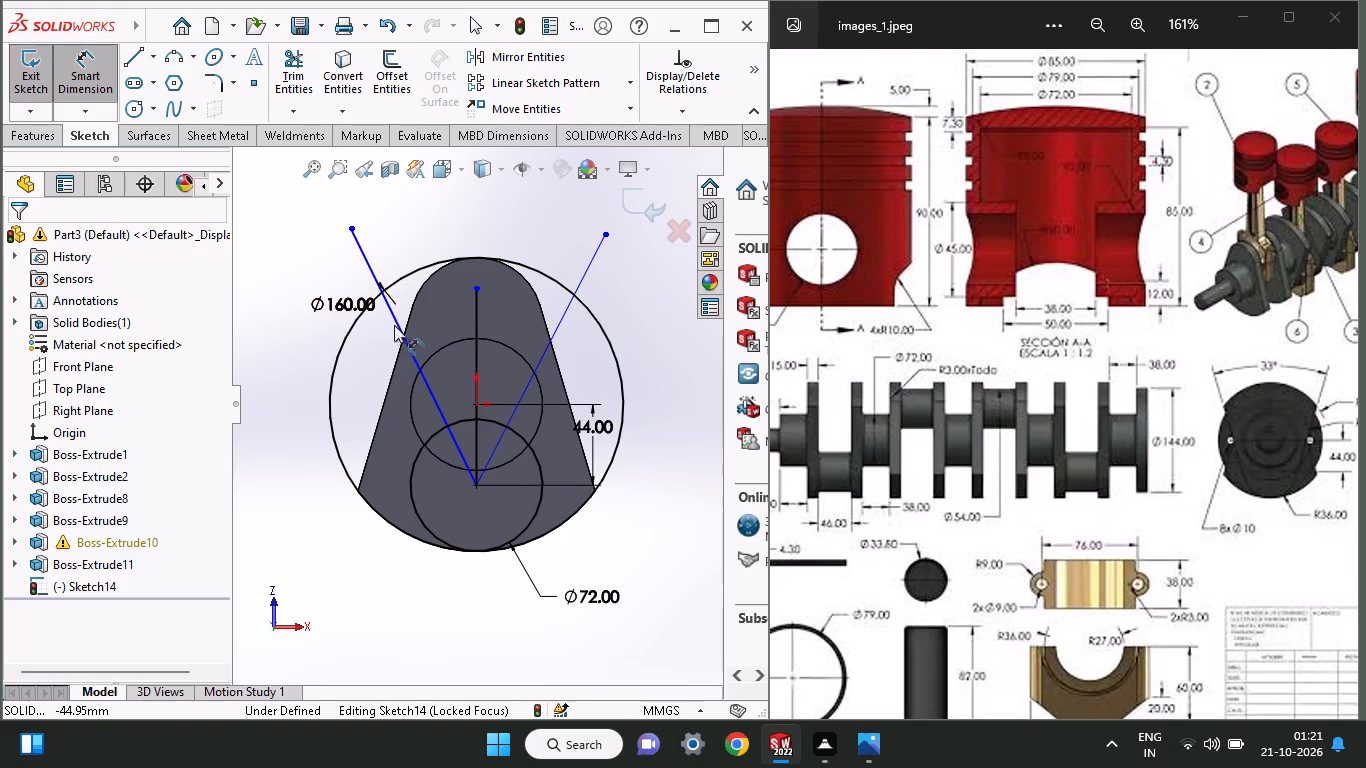
{"action": "left_click", "coordinate": [393, 312]}
{"action": "left_click", "coordinate": [474, 320]}
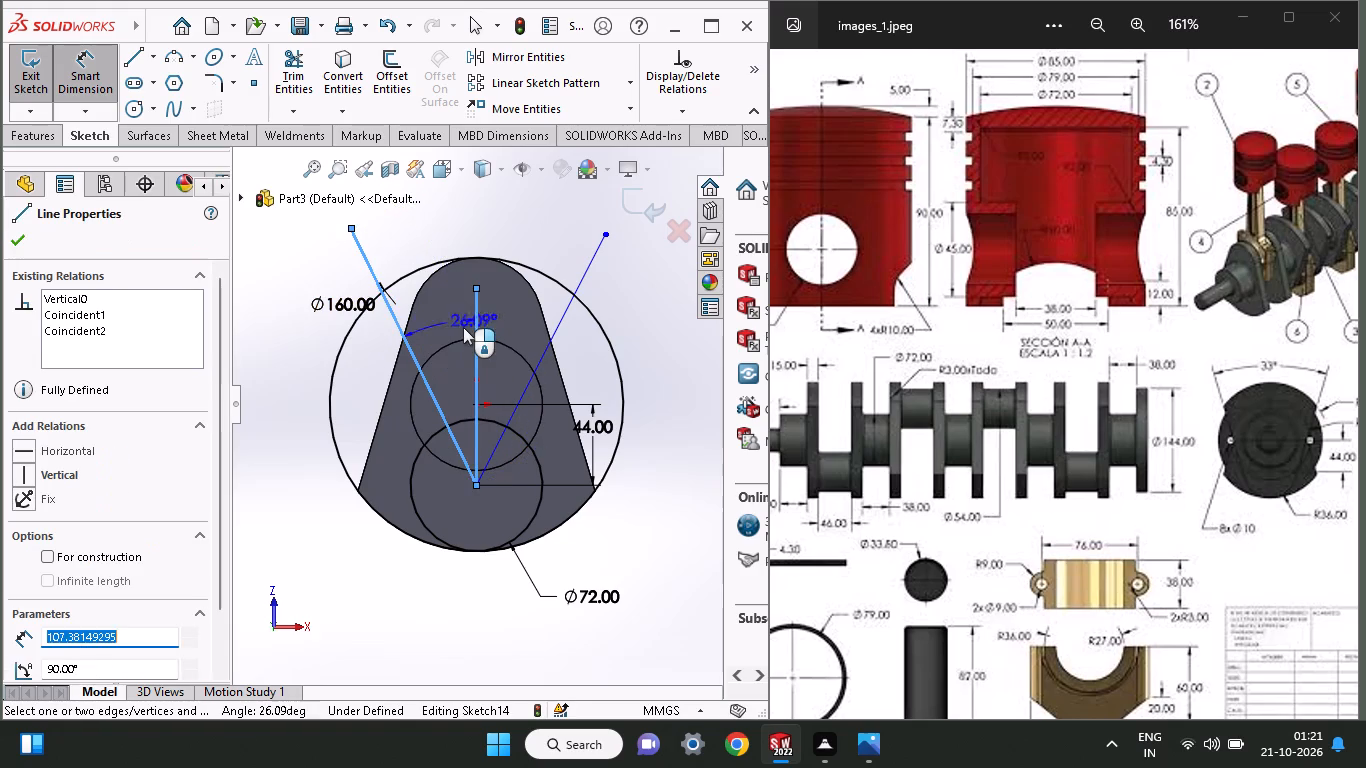
{"action": "left_click", "coordinate": [446, 336]}
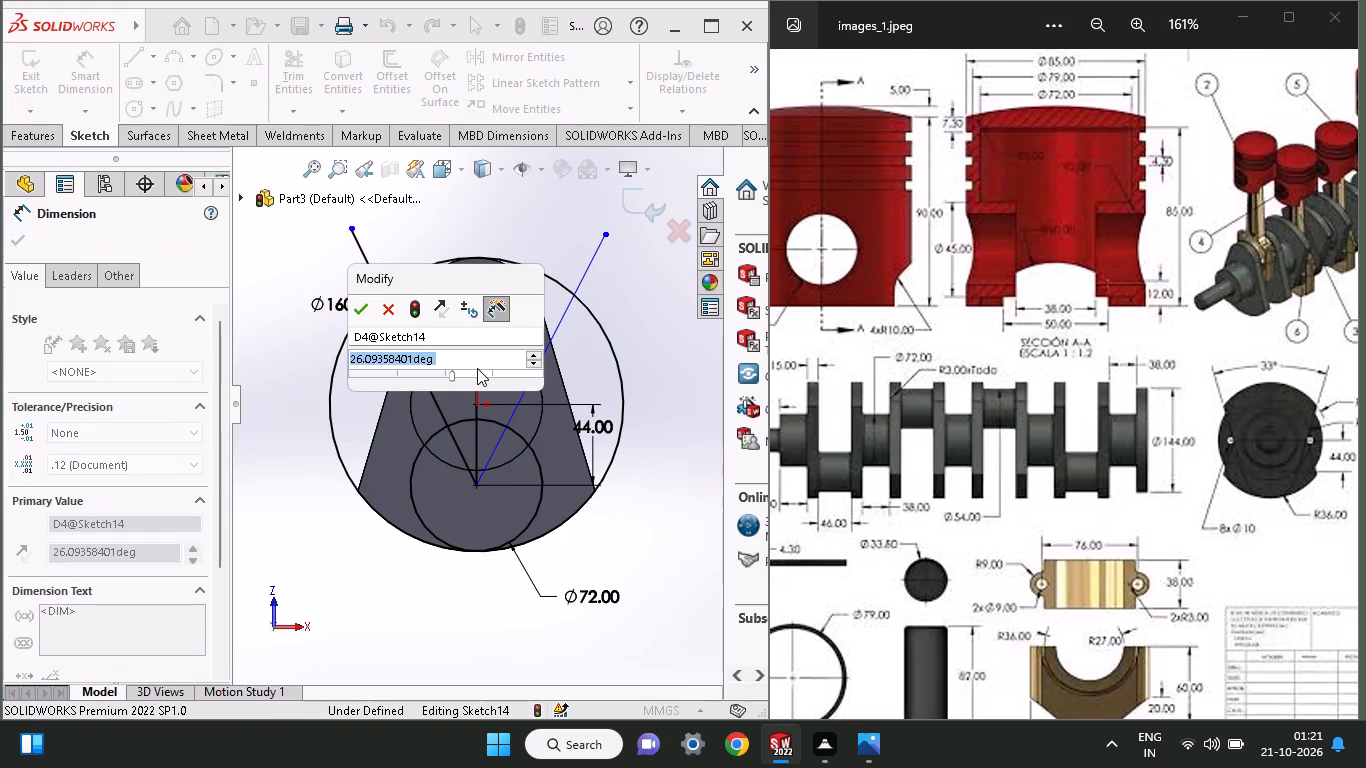
{"action": "type", "text": "33"}
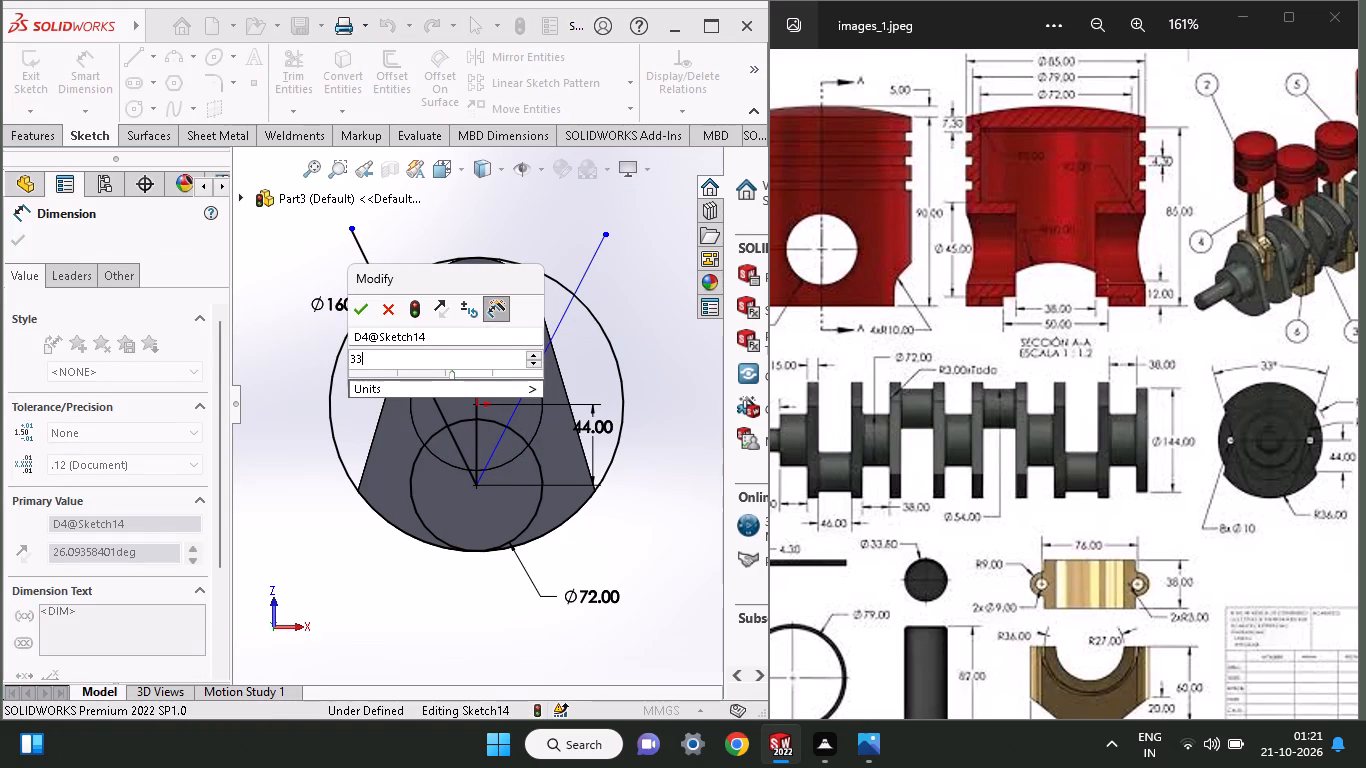
{"action": "type", "text": "/2"}
{"action": "key", "text": "Return"}
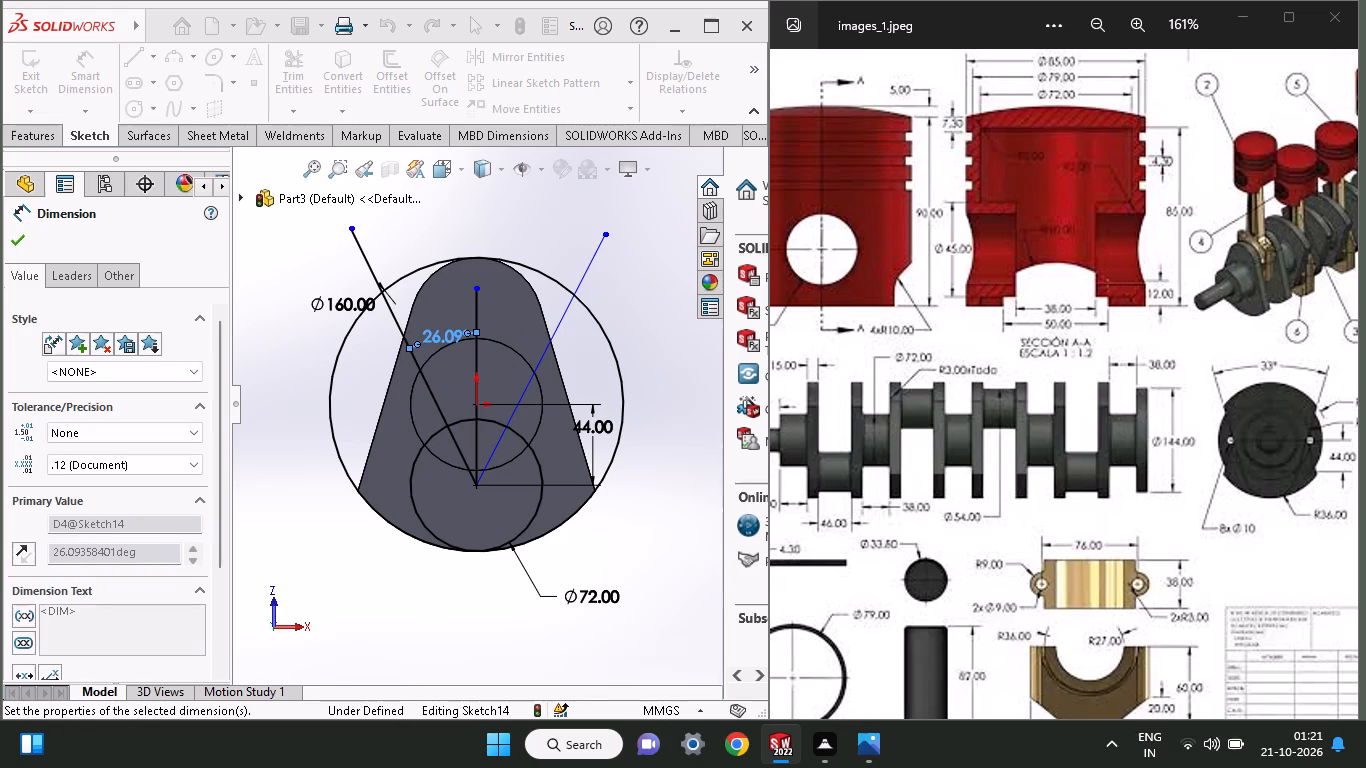
Dimension the angle between the right slanted line and the vertical line at 16.5 degrees.
{"action": "left_click", "coordinate": [477, 359]}
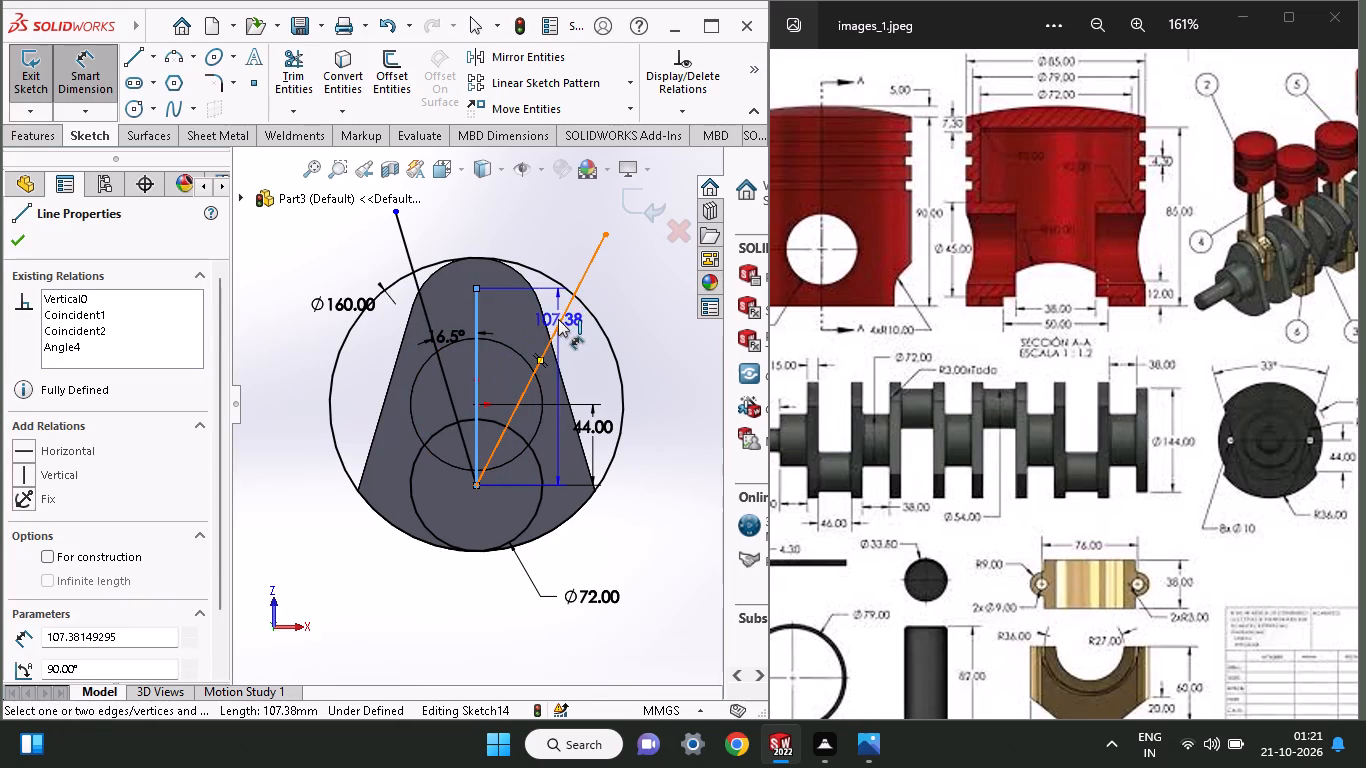
{"action": "left_click", "coordinate": [558, 319]}
{"action": "left_click", "coordinate": [523, 333]}
{"action": "type", "text": "16.5"}
{"action": "key", "text": "Return"}
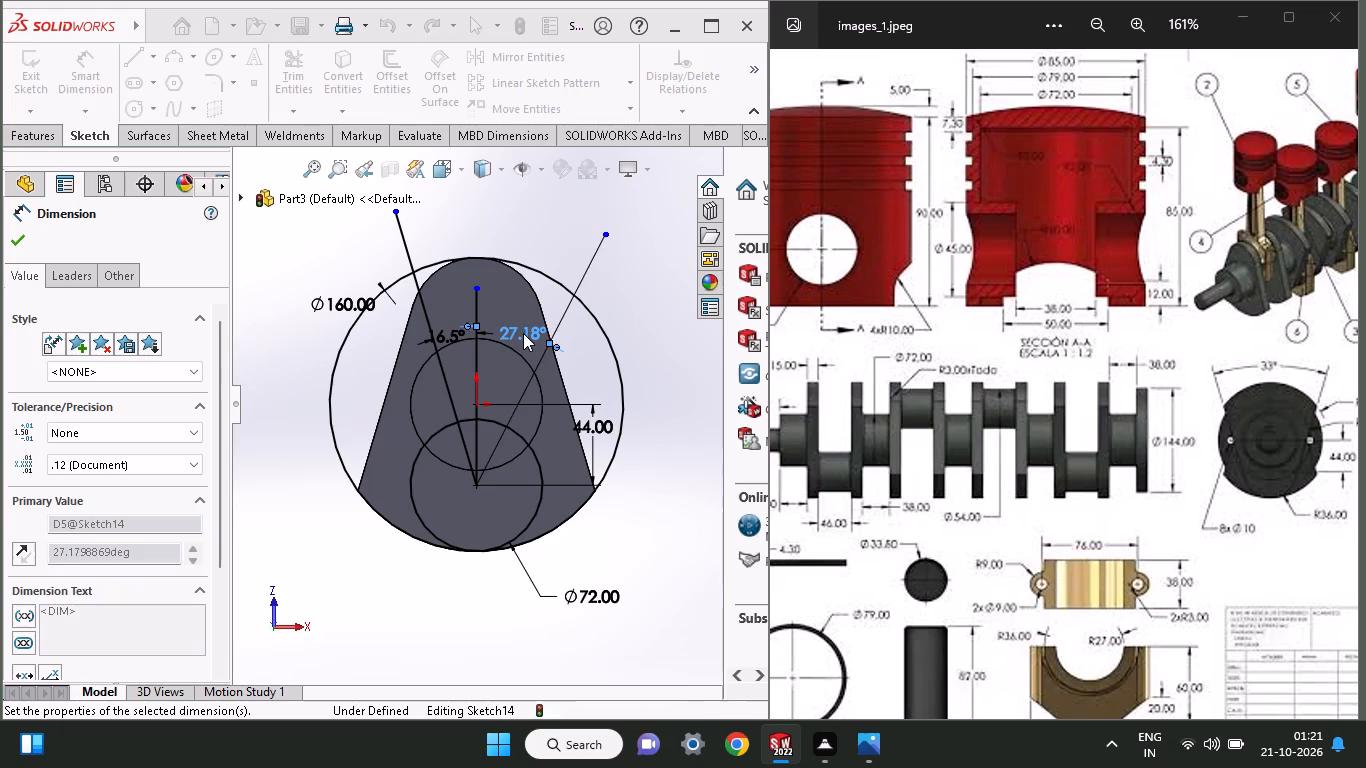
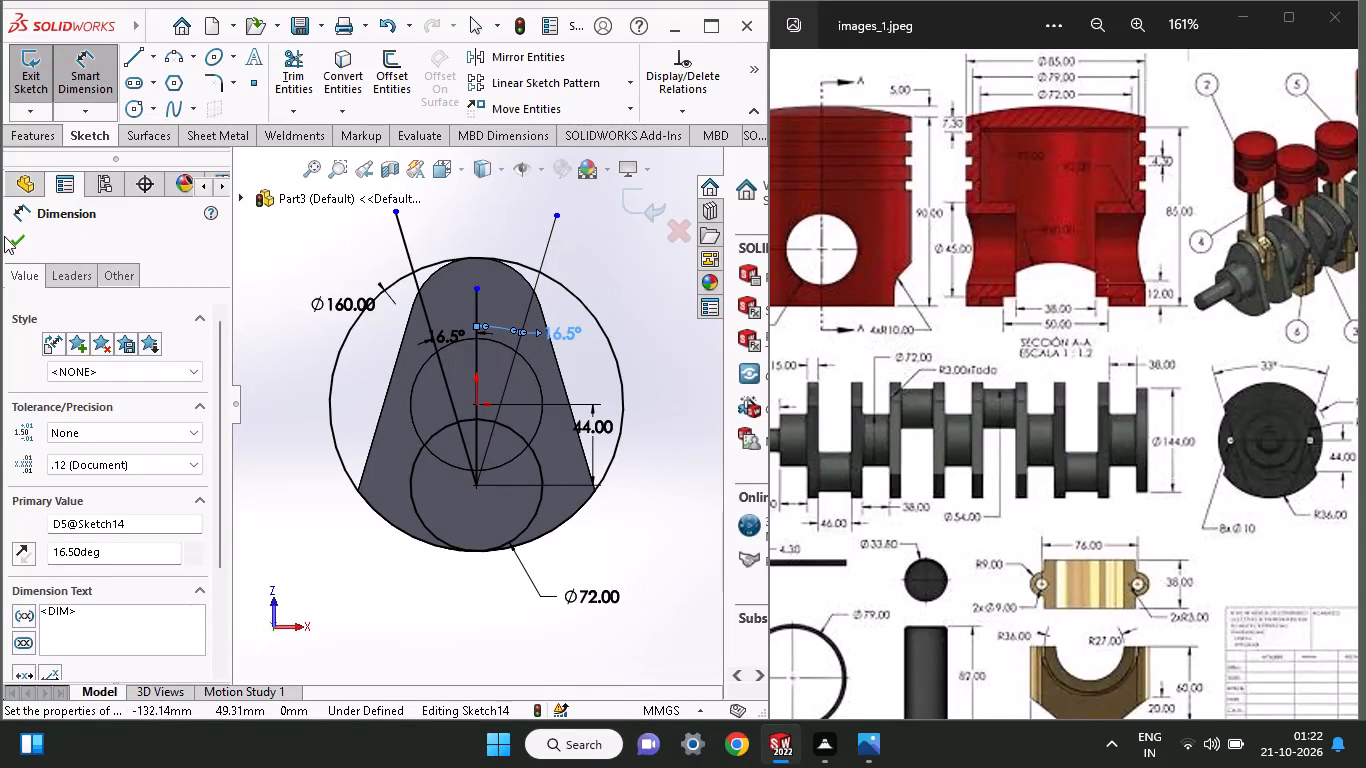
Delete both slanted lines and the 16.5° angle dimension beside the left one, keeping the vertical centre line.
{"action": "left_click", "coordinate": [4, 236]}
{"action": "left_click", "coordinate": [11, 238]}
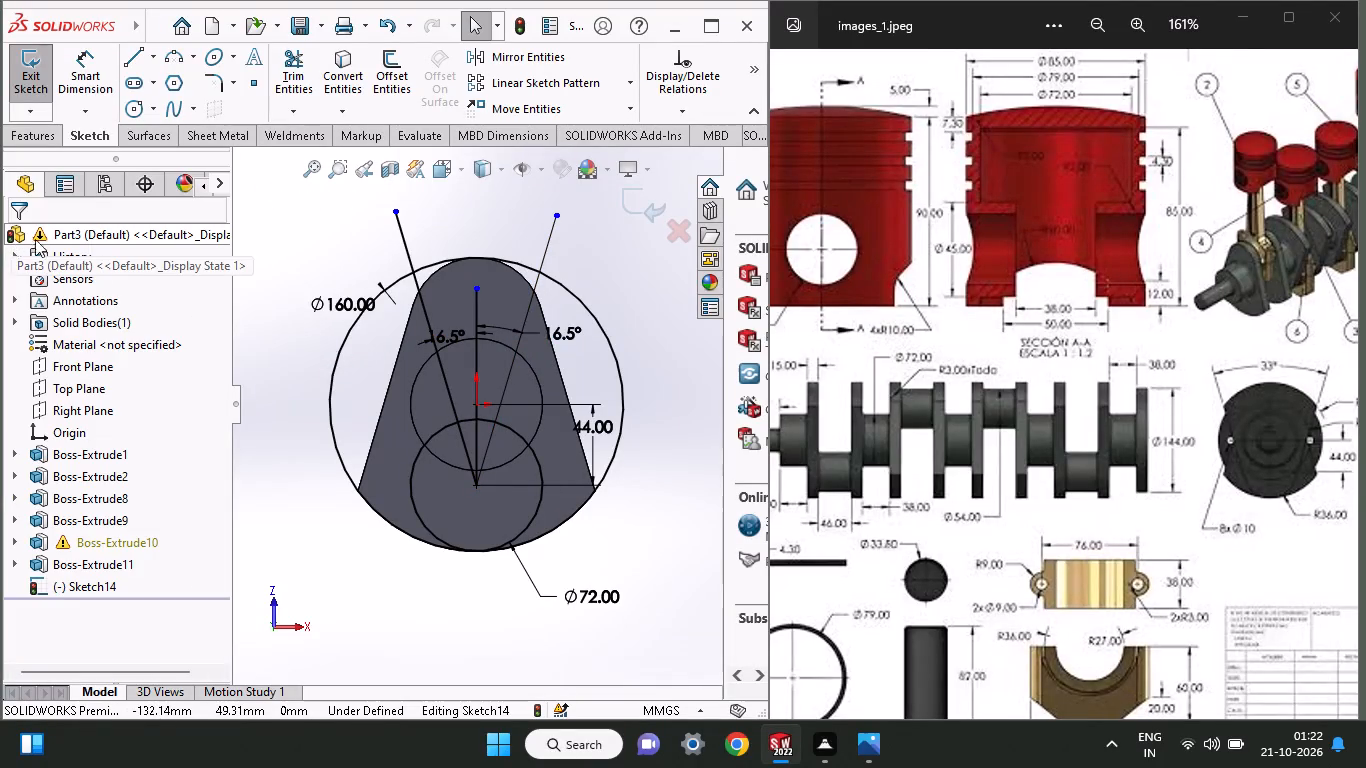
{"action": "left_click", "coordinate": [526, 299]}
{"action": "right_click", "coordinate": [526, 299]}
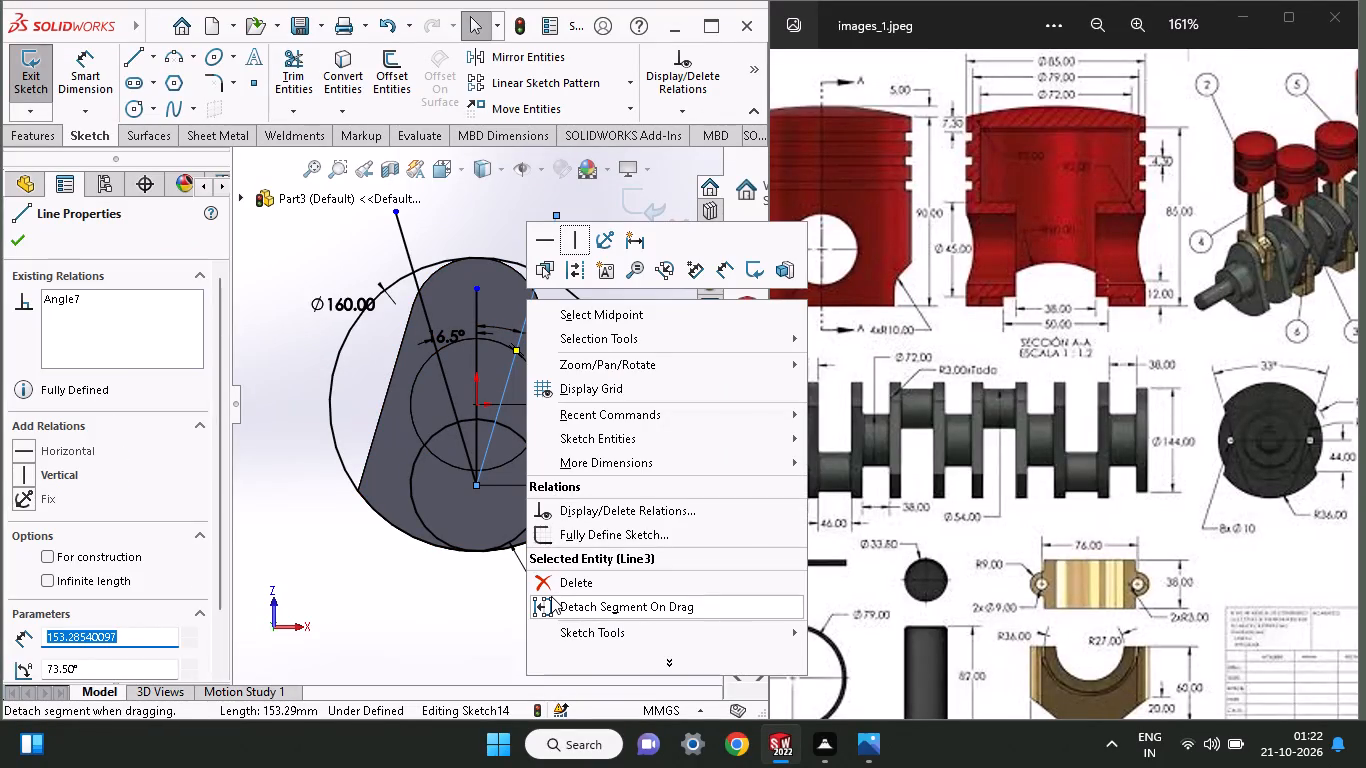
{"action": "left_click", "coordinate": [553, 590]}
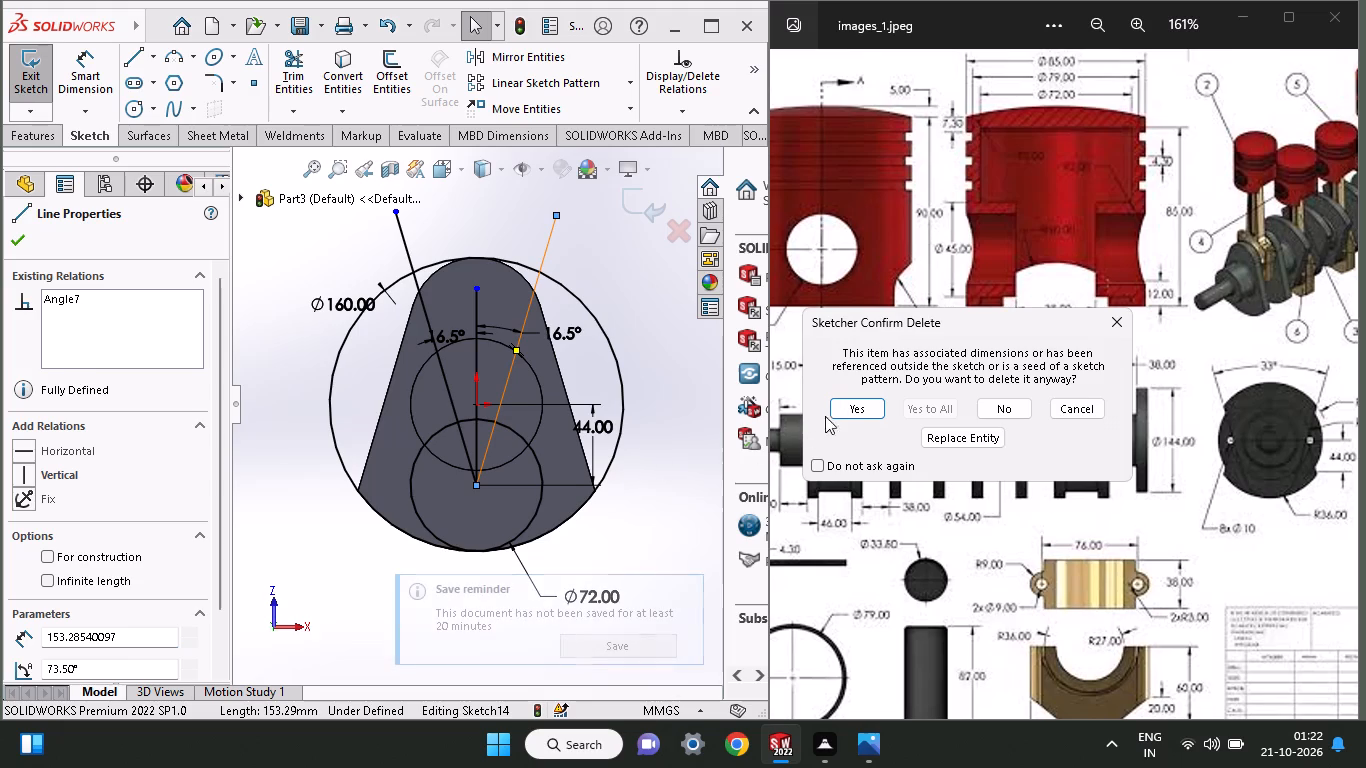
{"action": "left_click", "coordinate": [841, 409]}
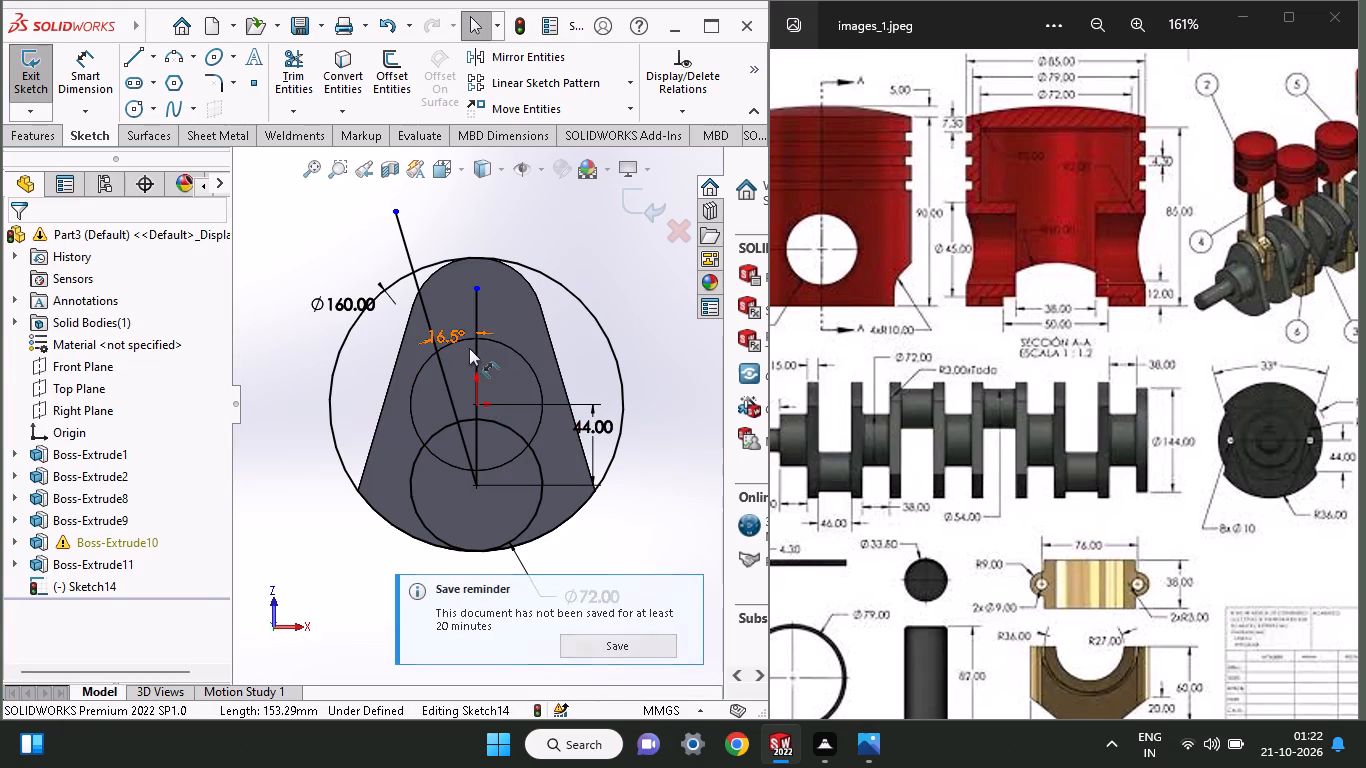
{"action": "right_click", "coordinate": [449, 335]}
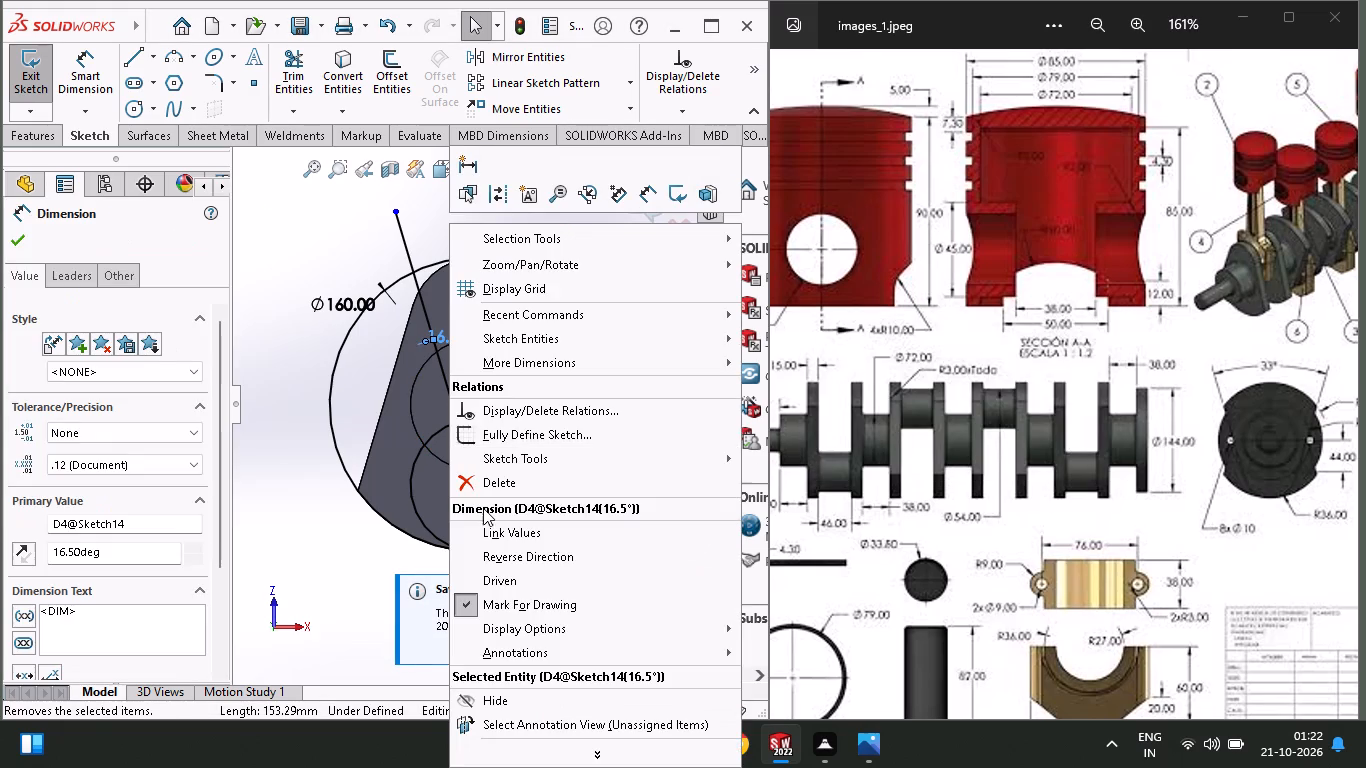
{"action": "left_click", "coordinate": [480, 486]}
{"action": "left_click", "coordinate": [428, 334]}
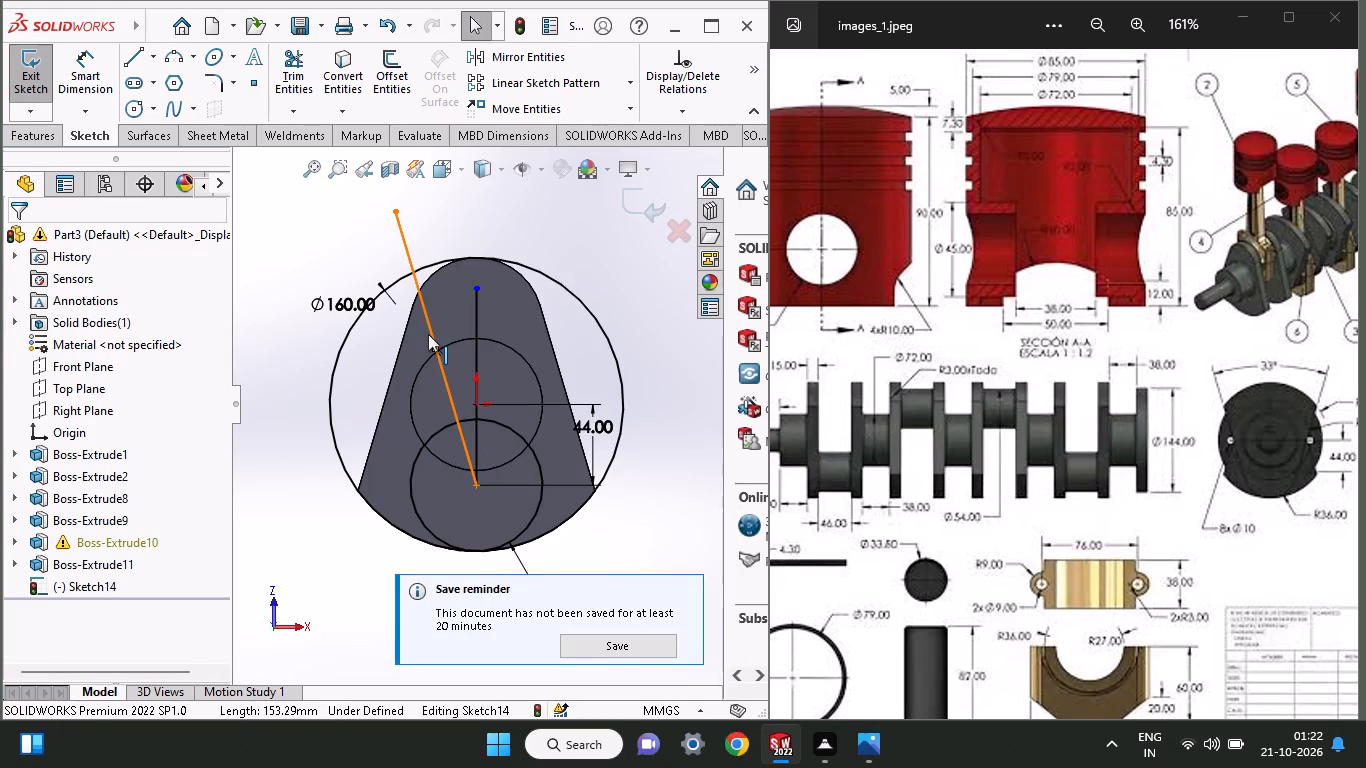
{"action": "right_click", "coordinate": [428, 334]}
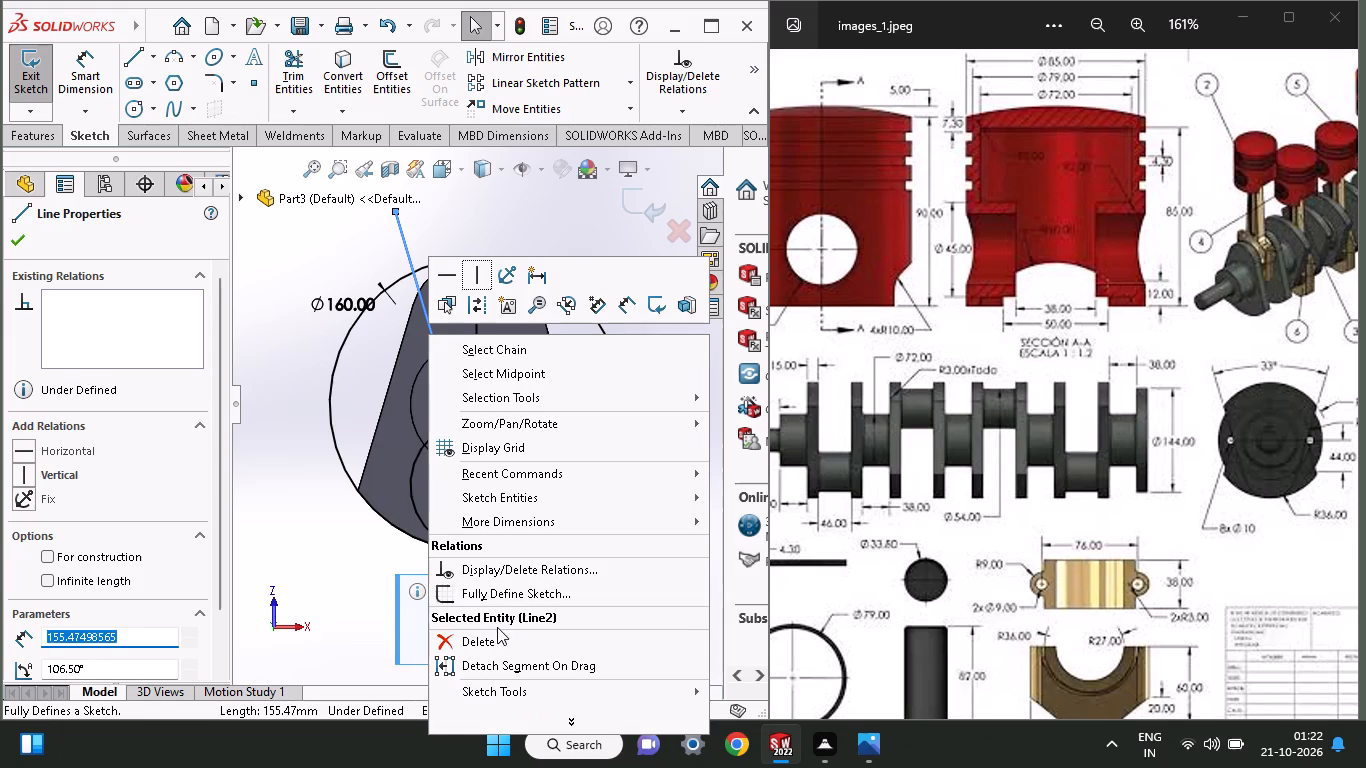
{"action": "left_click", "coordinate": [497, 641]}
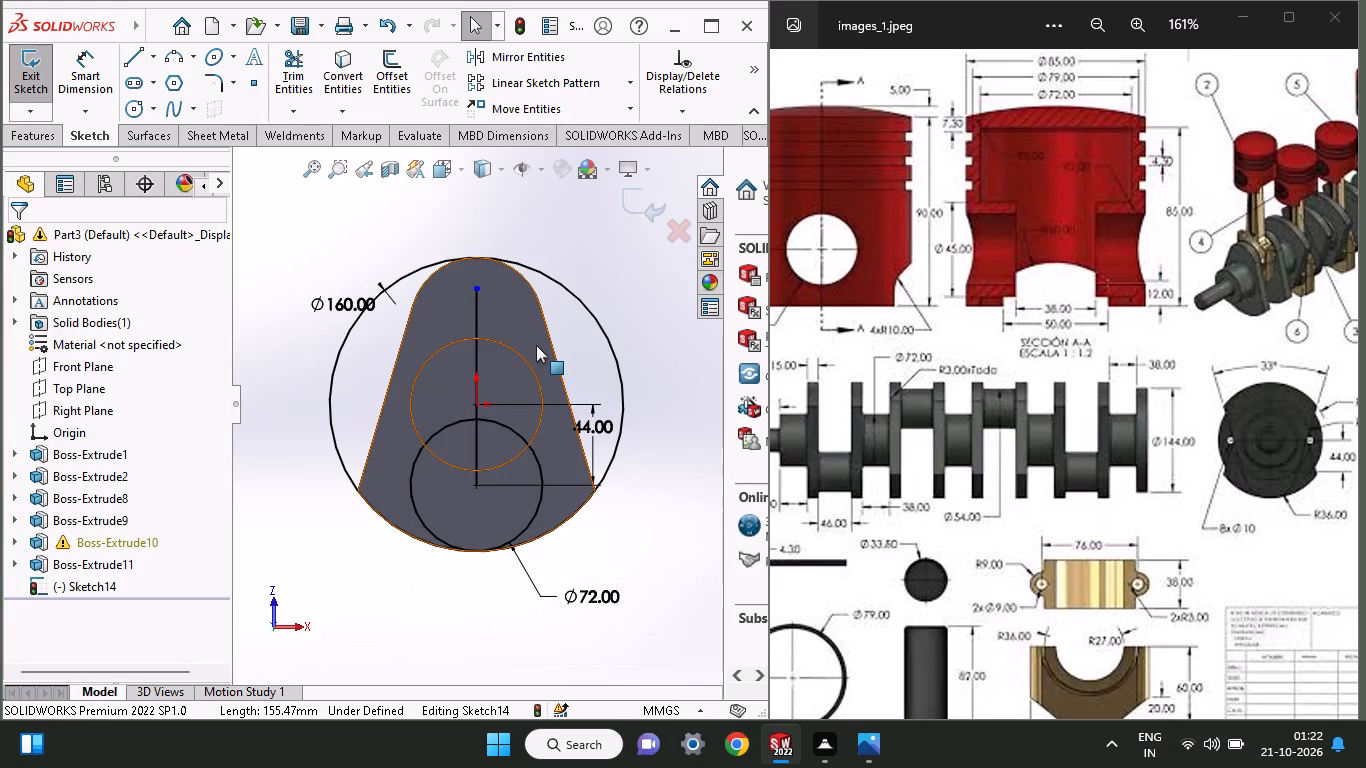
Sketch a slanted line about 184 mm long from below the 72 mm circle's left side up past the 160 mm circle.
{"action": "left_click", "coordinate": [128, 57]}
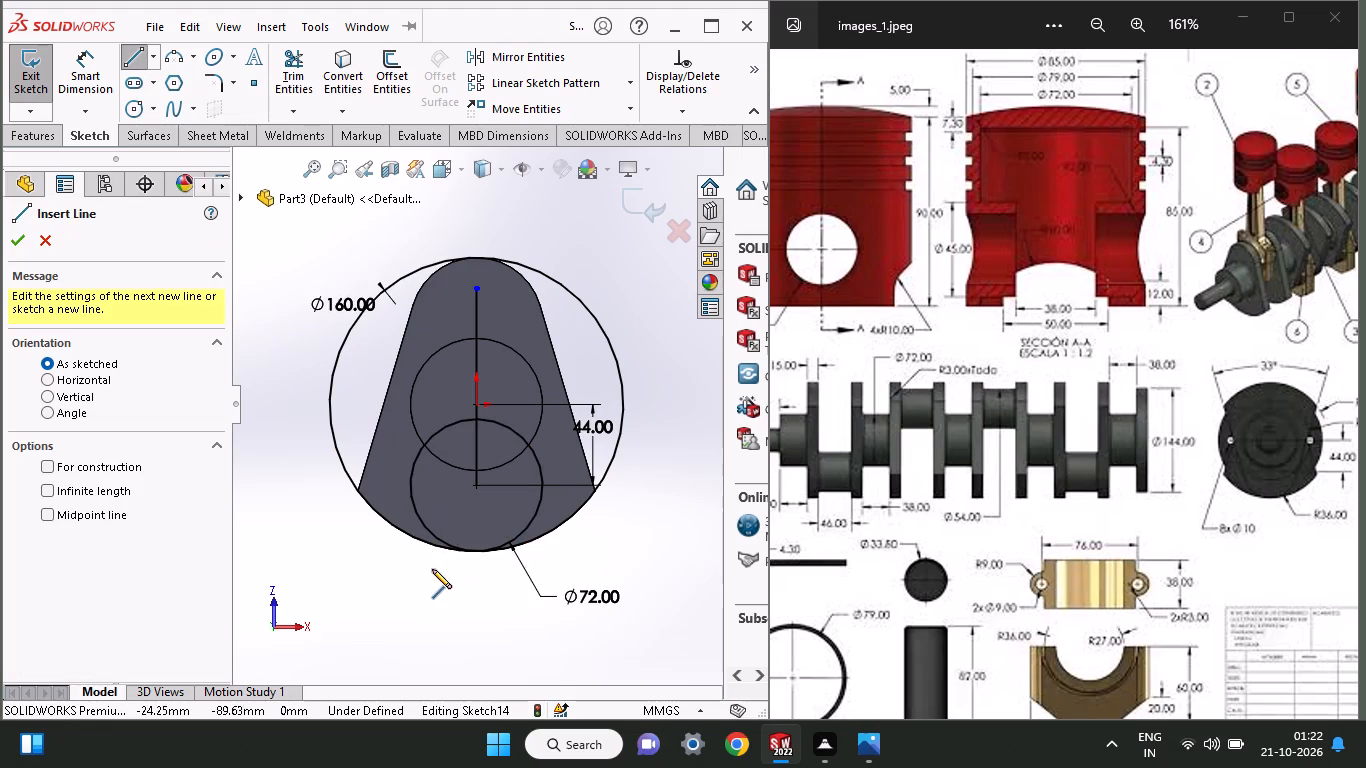
{"action": "left_click", "coordinate": [443, 565]}
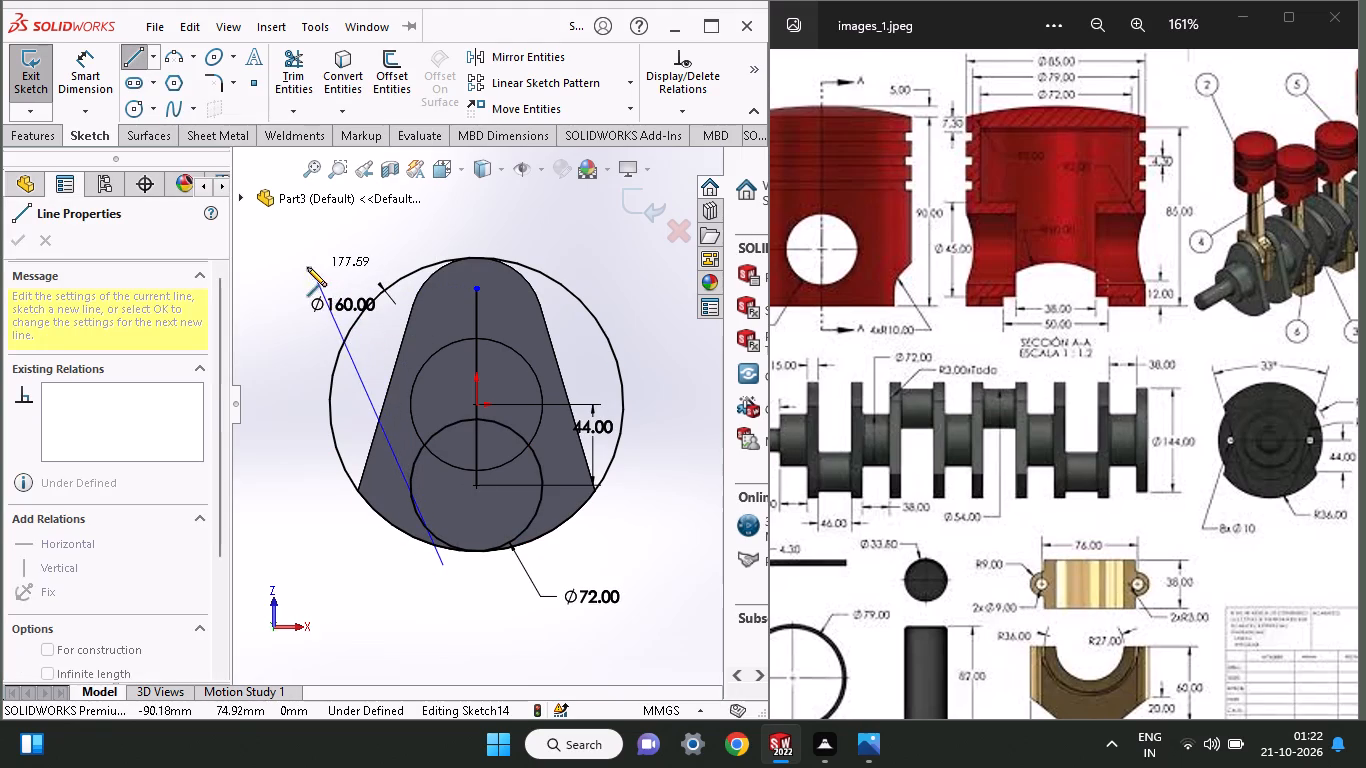
{"action": "left_click", "coordinate": [296, 261]}
{"action": "right_click", "coordinate": [337, 248]}
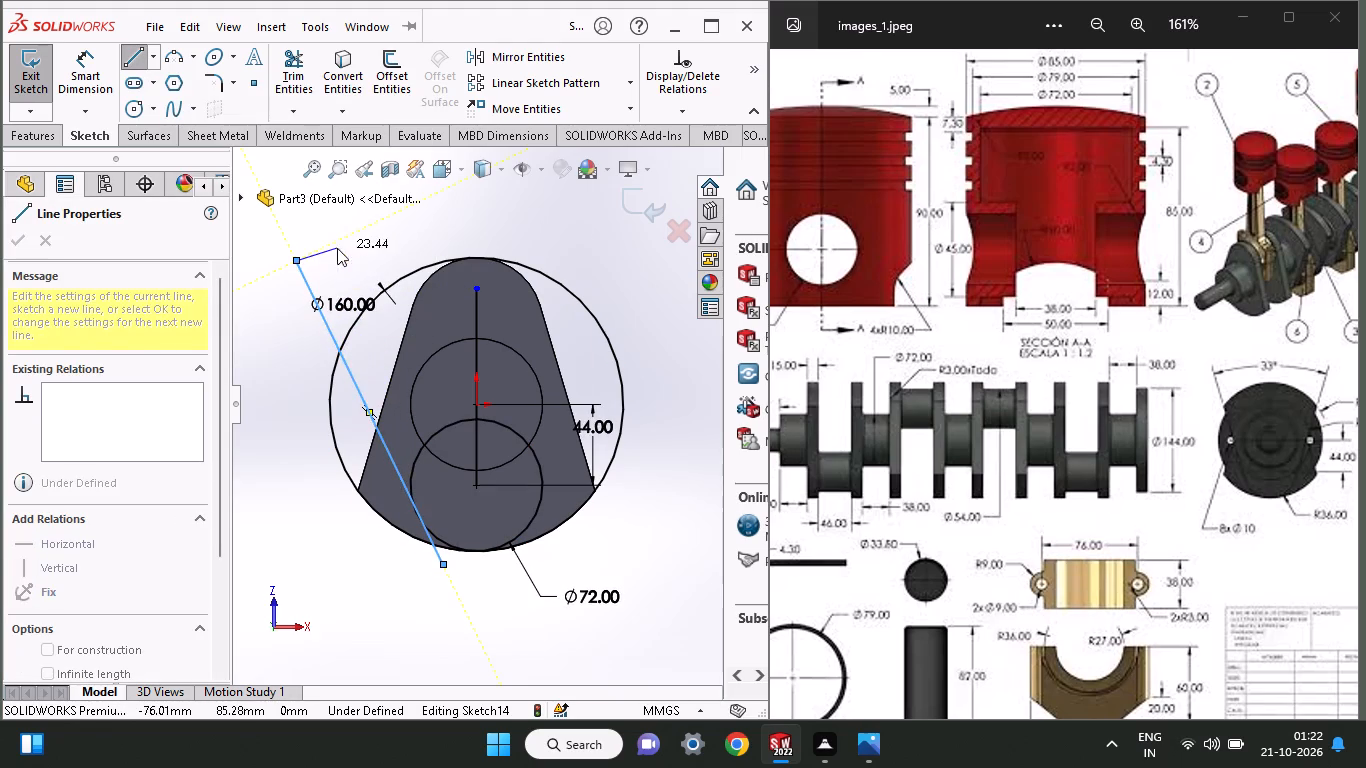
{"action": "left_click", "coordinate": [350, 257]}
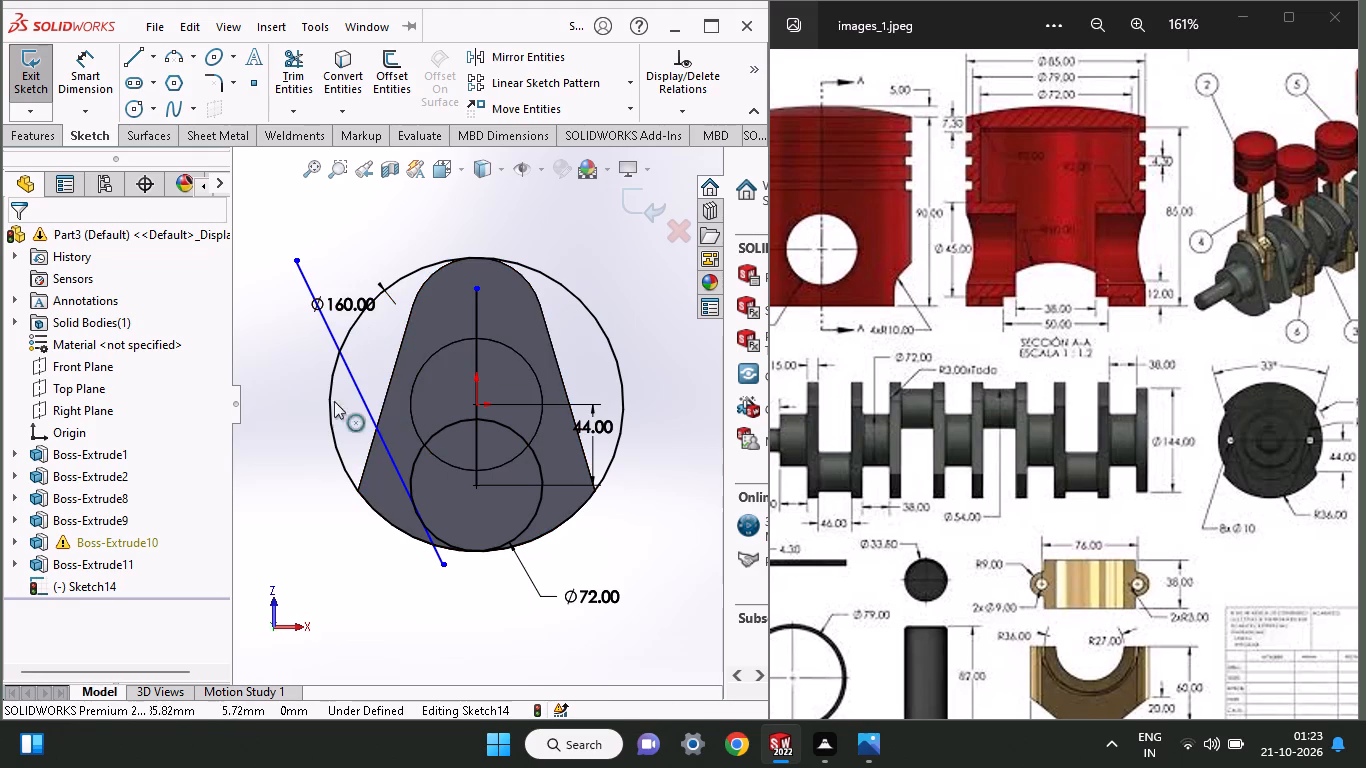
Make the left slanted line tangent to the lower 72 mm circle.
{"action": "left_click", "coordinate": [425, 449], "text": "shift"}
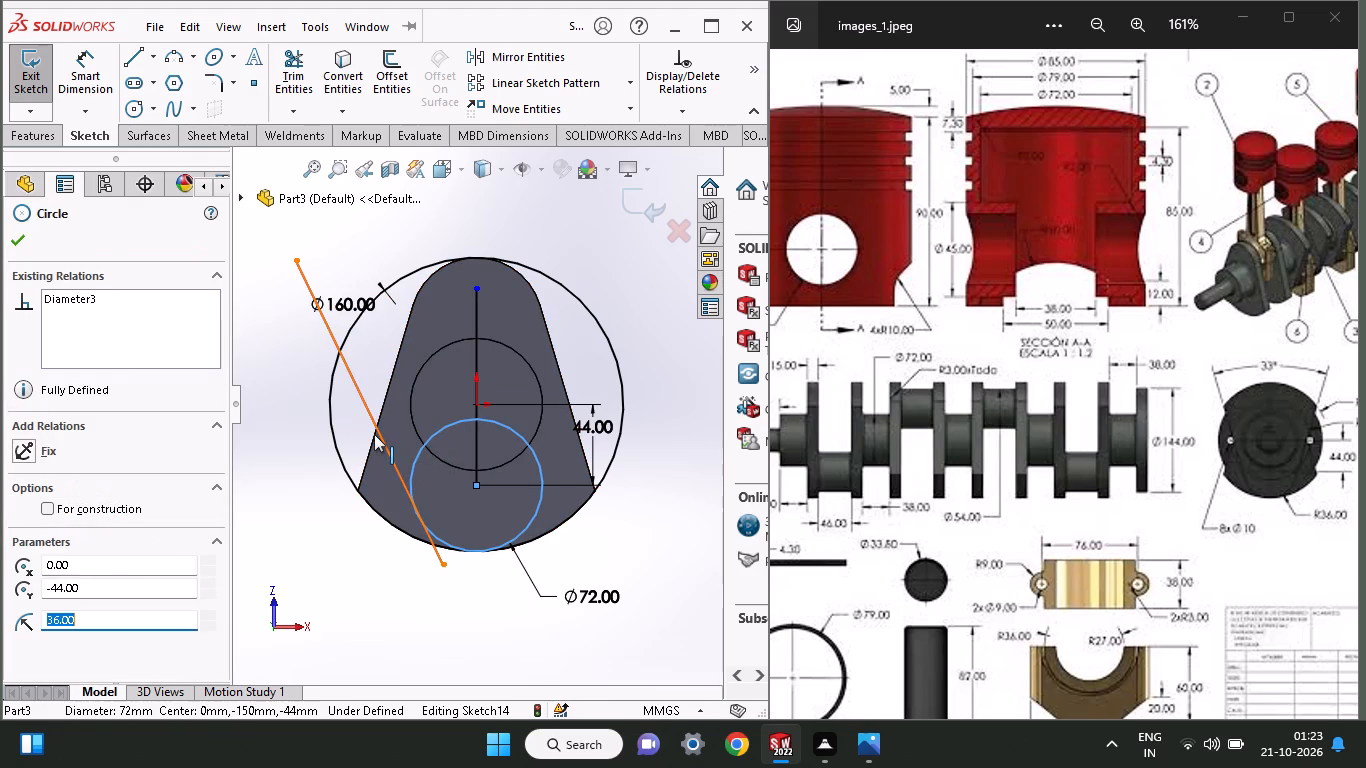
{"action": "left_click", "coordinate": [374, 431], "text": "shift"}
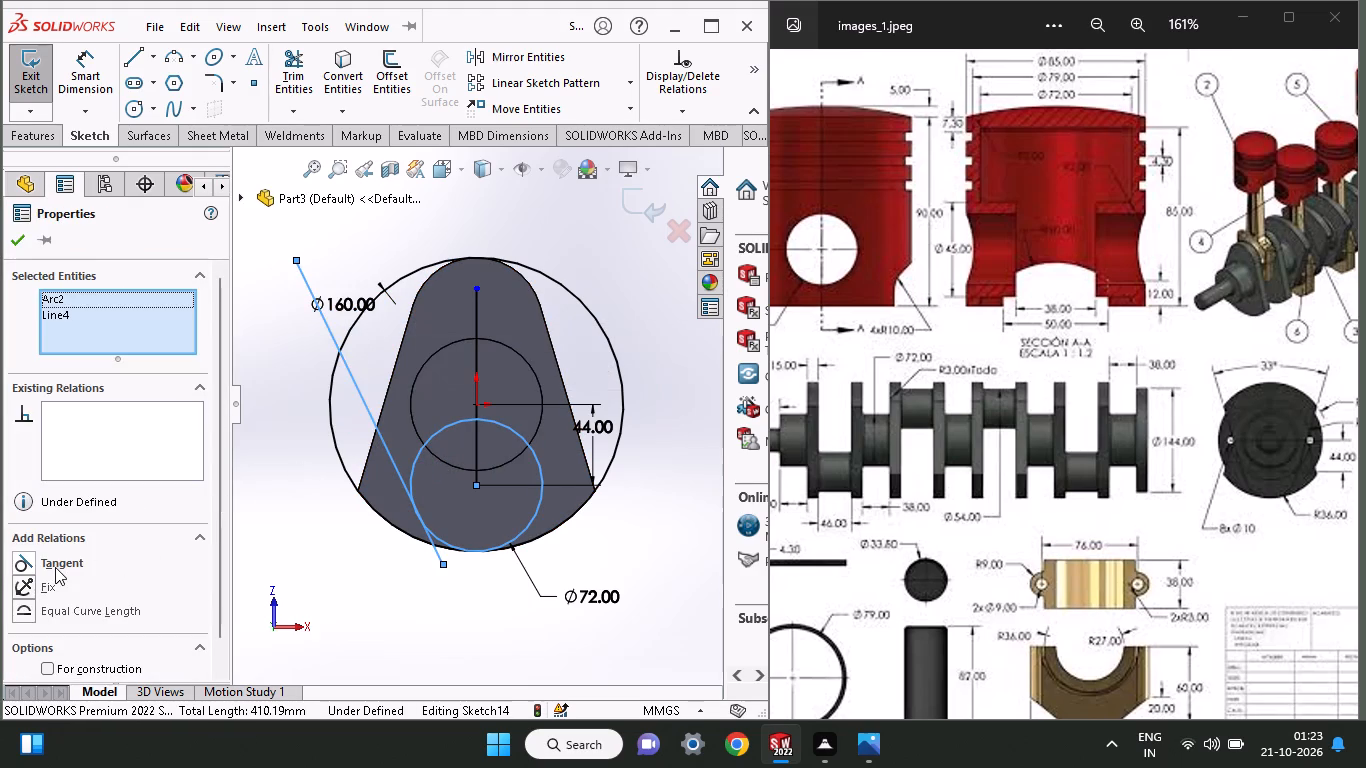
{"action": "left_click", "coordinate": [55, 567]}
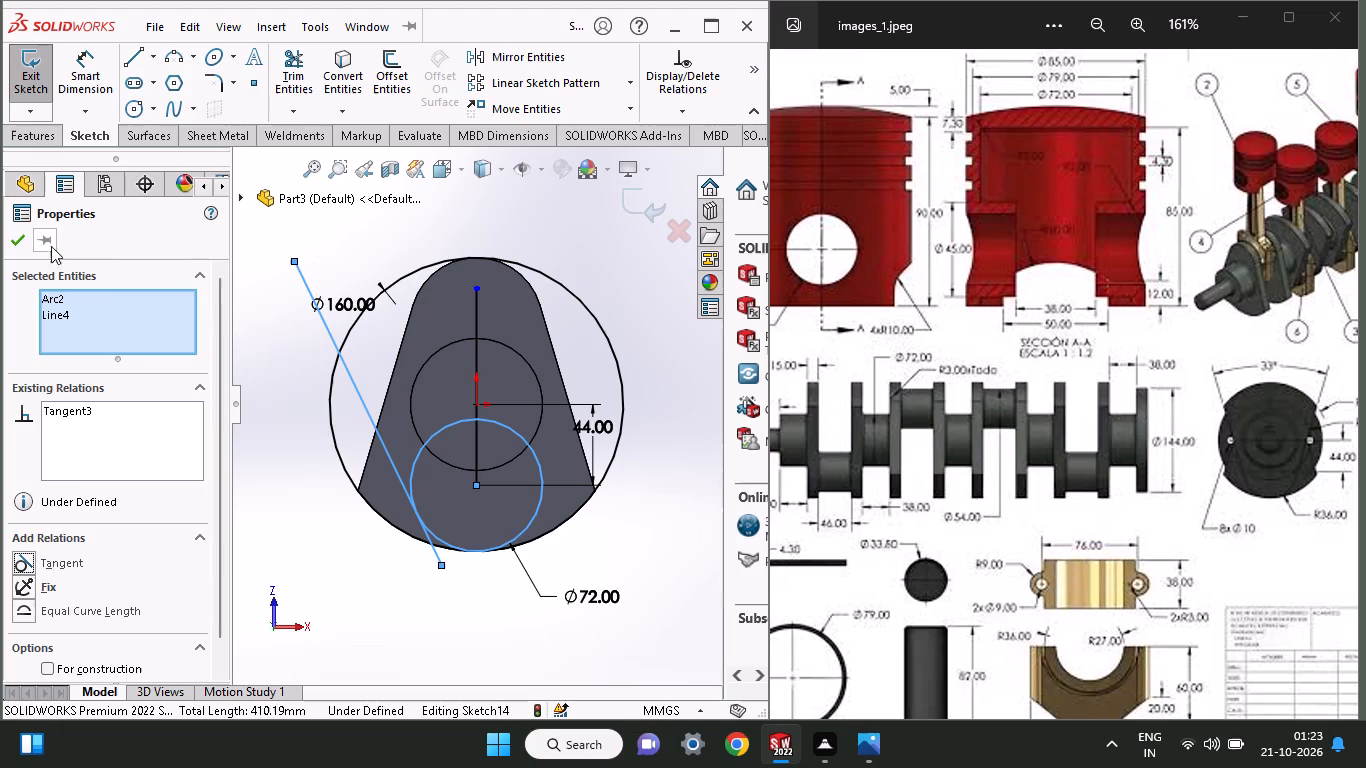
{"action": "left_click", "coordinate": [18, 235]}
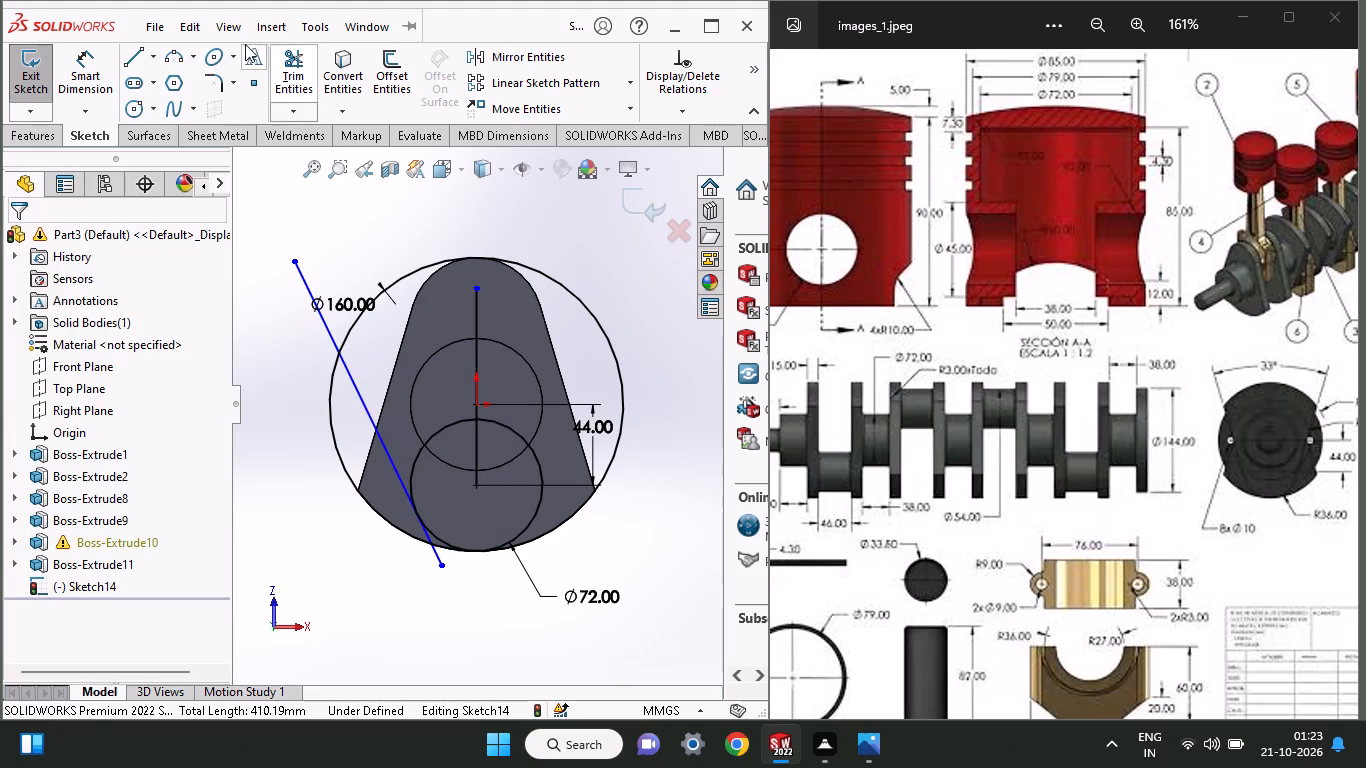
Dimension the angle between the left slanted line and the vertical line at 16.5 degrees.
{"action": "left_click", "coordinate": [82, 74]}
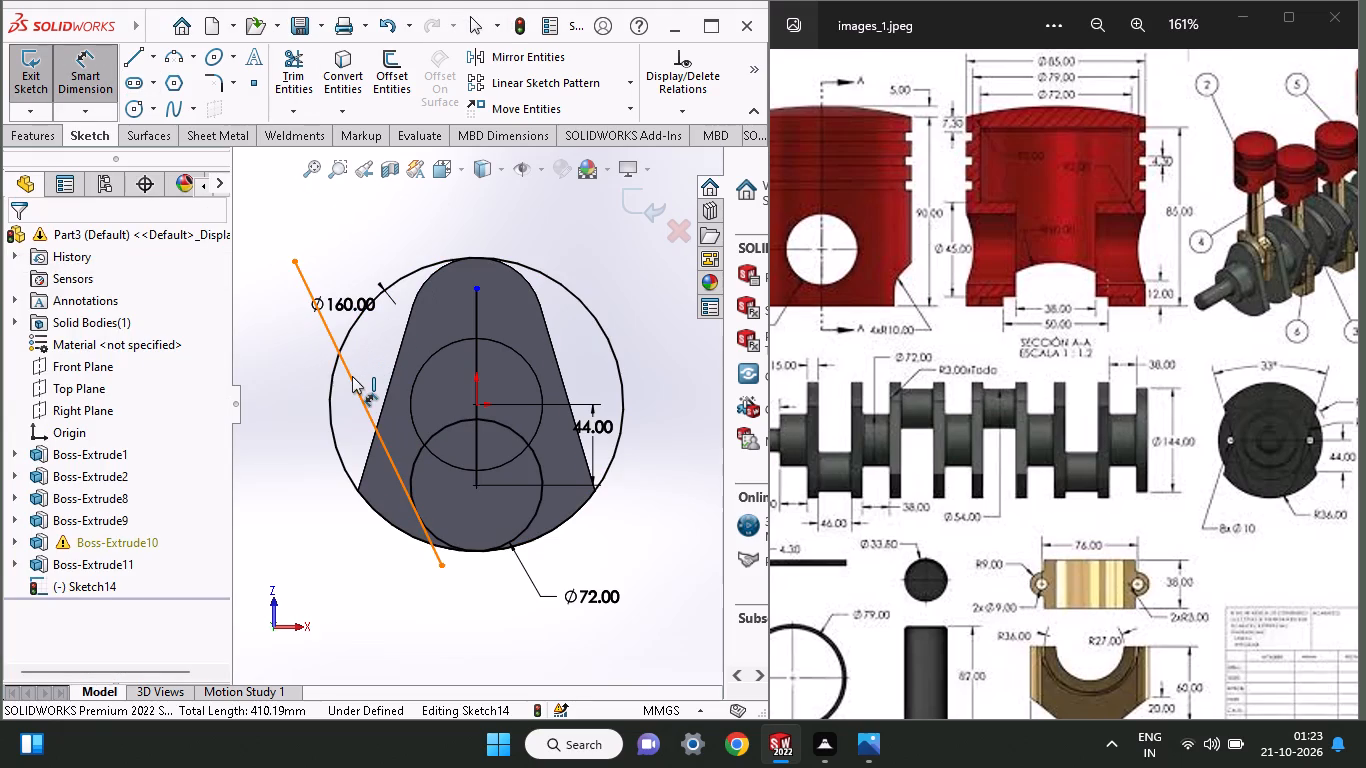
{"action": "left_click", "coordinate": [352, 376]}
{"action": "left_click", "coordinate": [476, 332]}
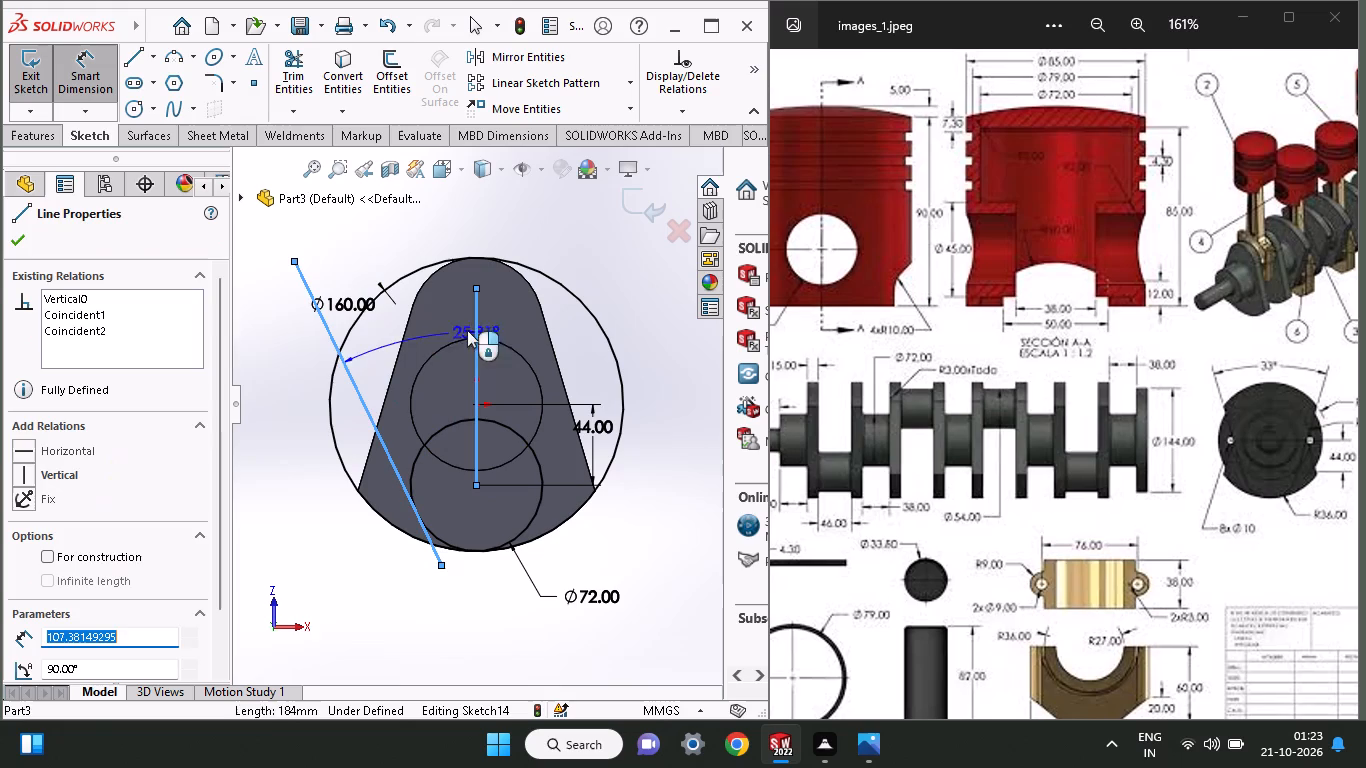
{"action": "left_click", "coordinate": [415, 337]}
{"action": "type", "text": "16.5"}
{"action": "key", "text": "Return"}
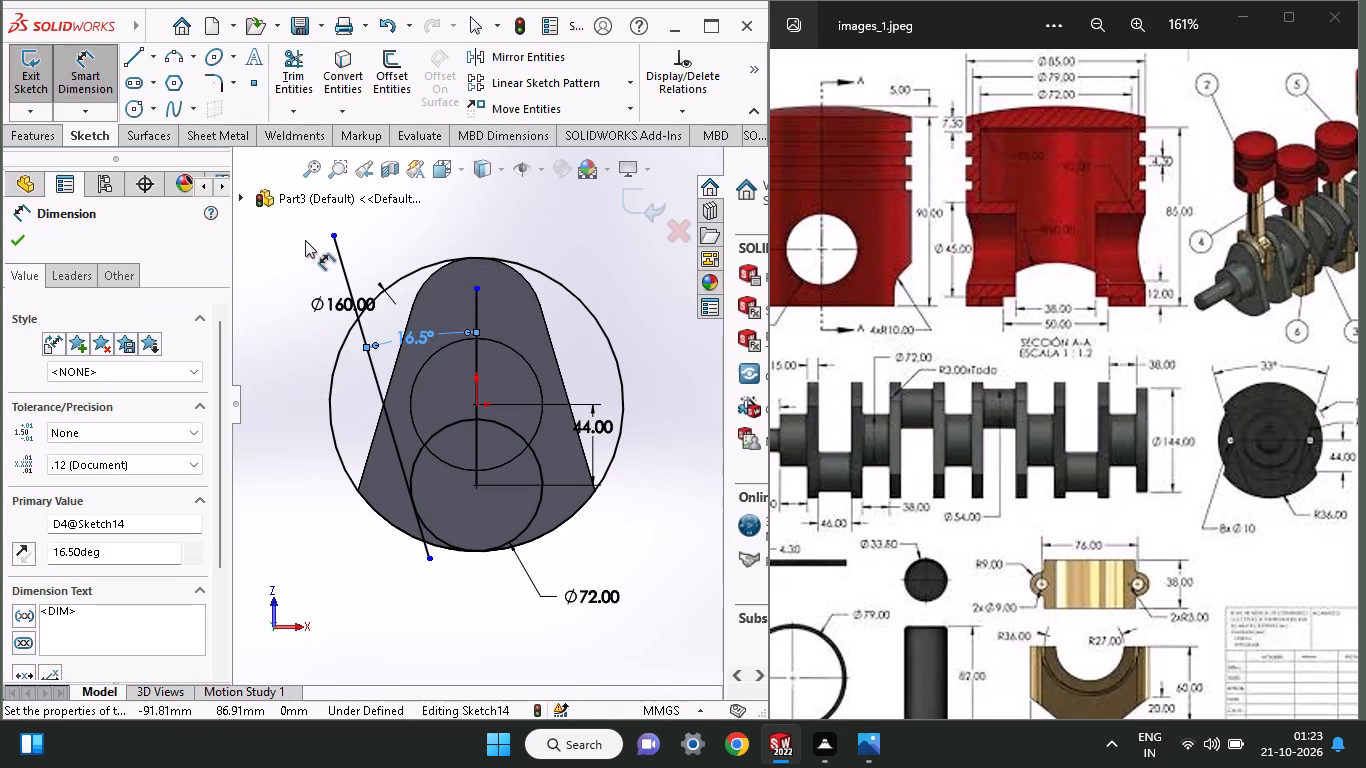
Sketch an opposite slanted line about 185 mm long from below the 72 mm circle's right side up past the 160 mm circle.
{"action": "left_click", "coordinate": [120, 55]}
{"action": "left_click", "coordinate": [124, 57]}
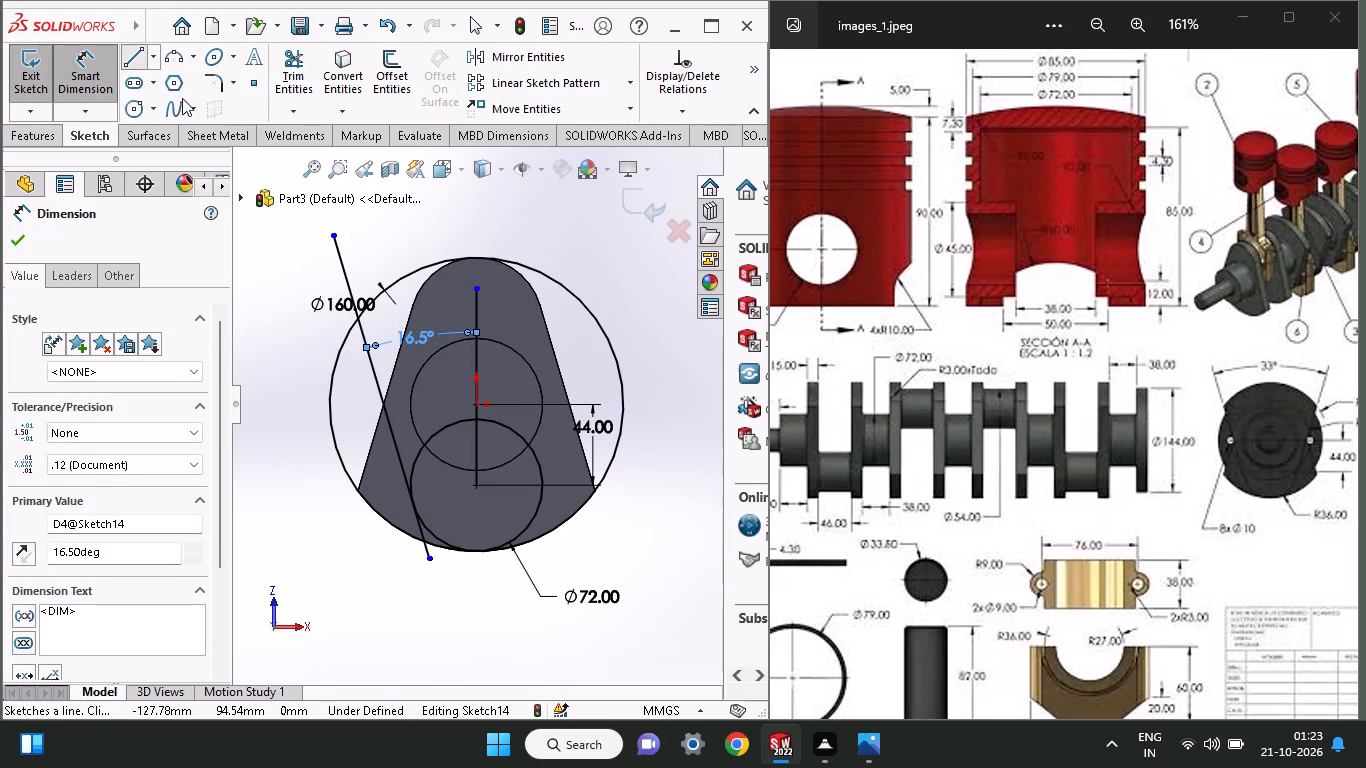
{"action": "left_click", "coordinate": [511, 561]}
{"action": "left_click", "coordinate": [612, 241]}
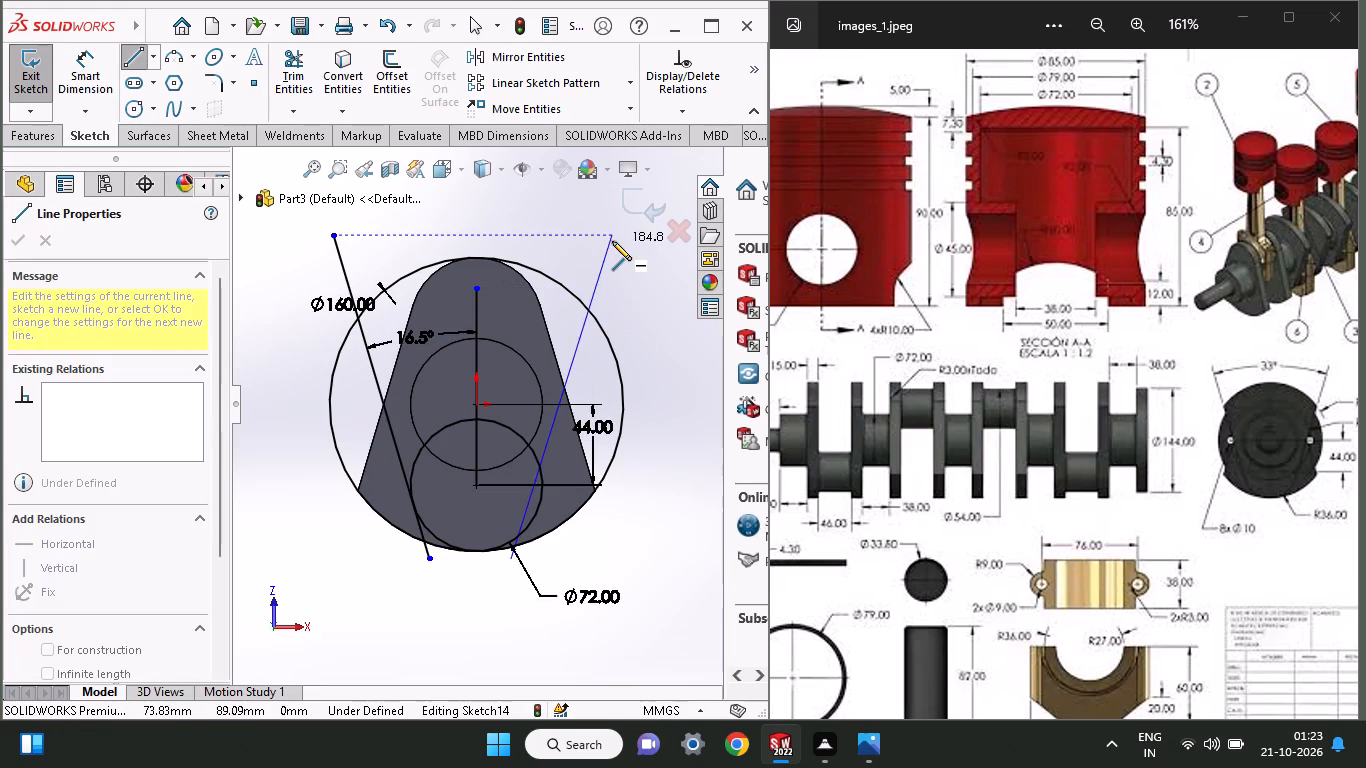
{"action": "right_click", "coordinate": [615, 265]}
{"action": "left_click", "coordinate": [637, 293]}
{"action": "left_click", "coordinate": [639, 283]}
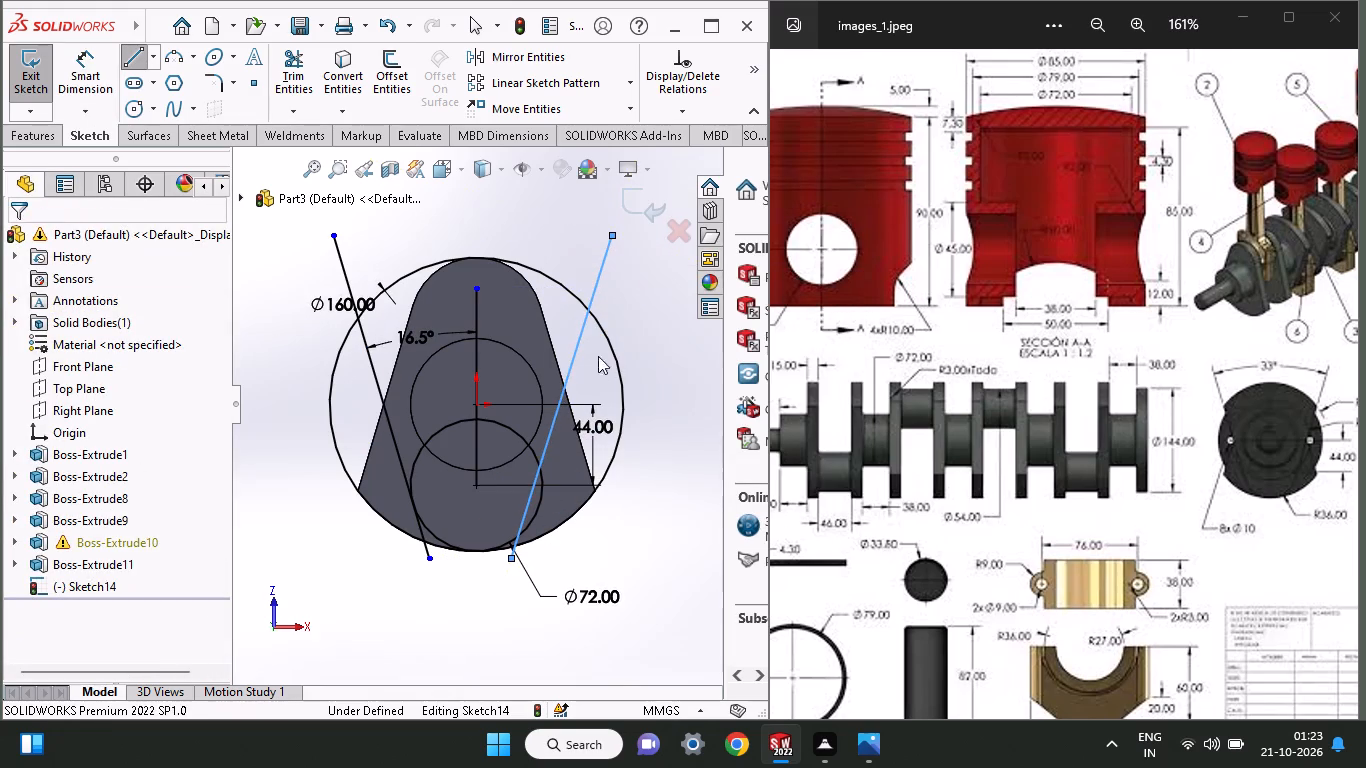
Make the right slanted line tangent to the lower 72 mm circle.
{"action": "left_click", "coordinate": [544, 463], "text": "shift"}
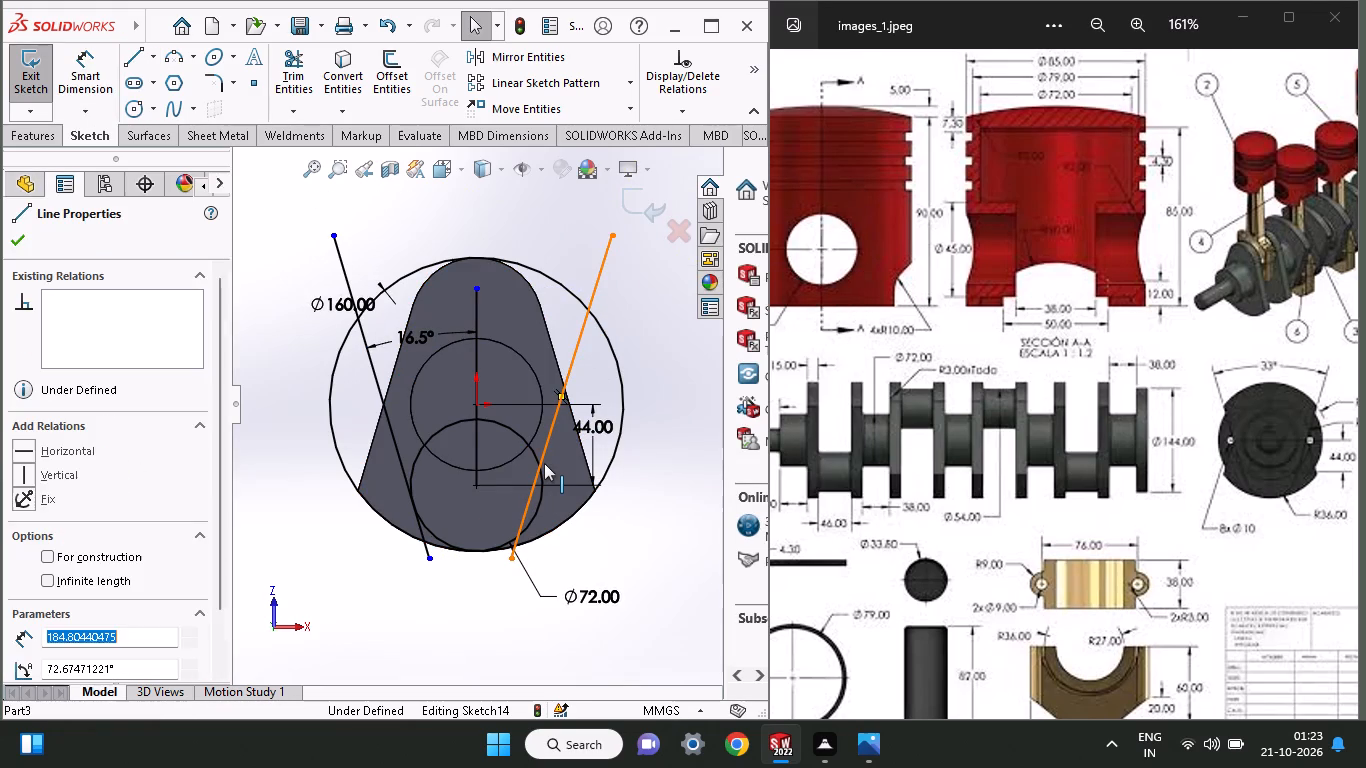
{"action": "left_click", "coordinate": [534, 448], "text": "shift"}
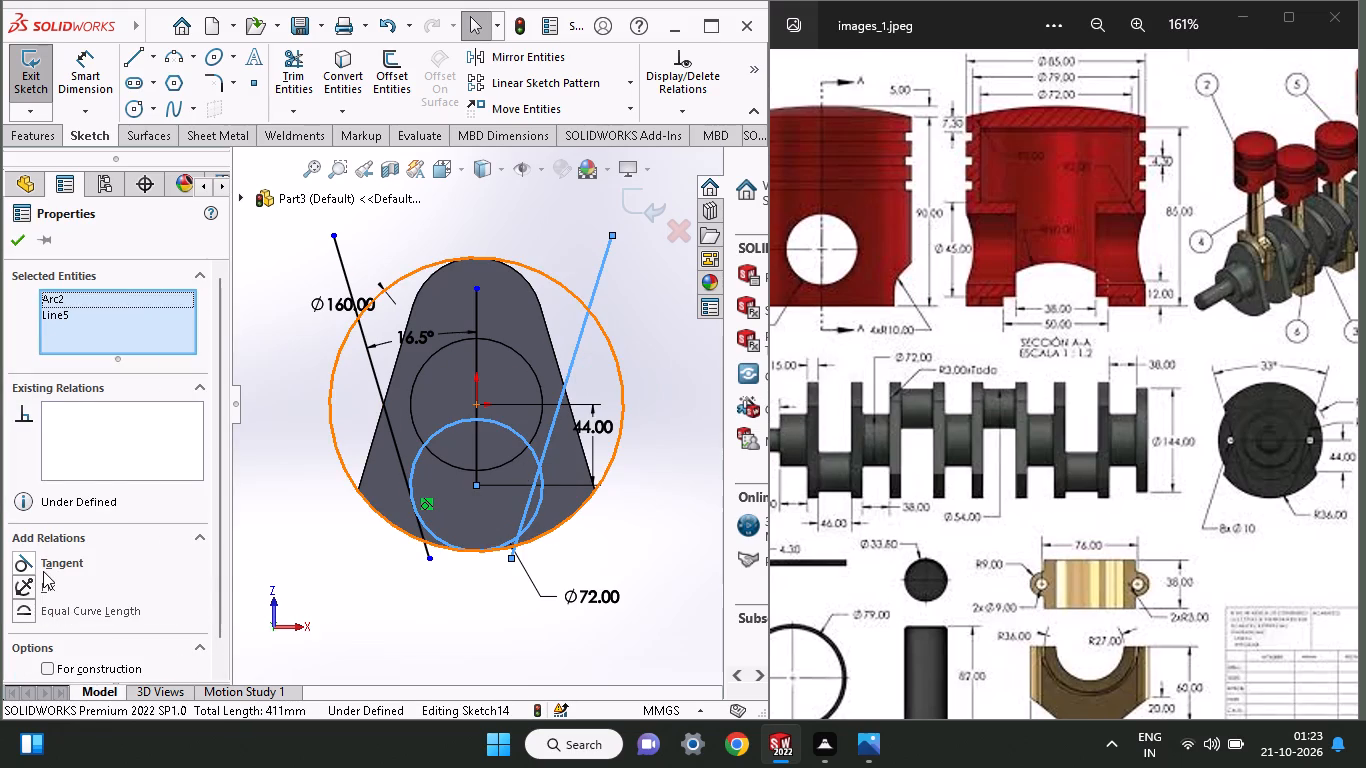
{"action": "left_click", "coordinate": [43, 571]}
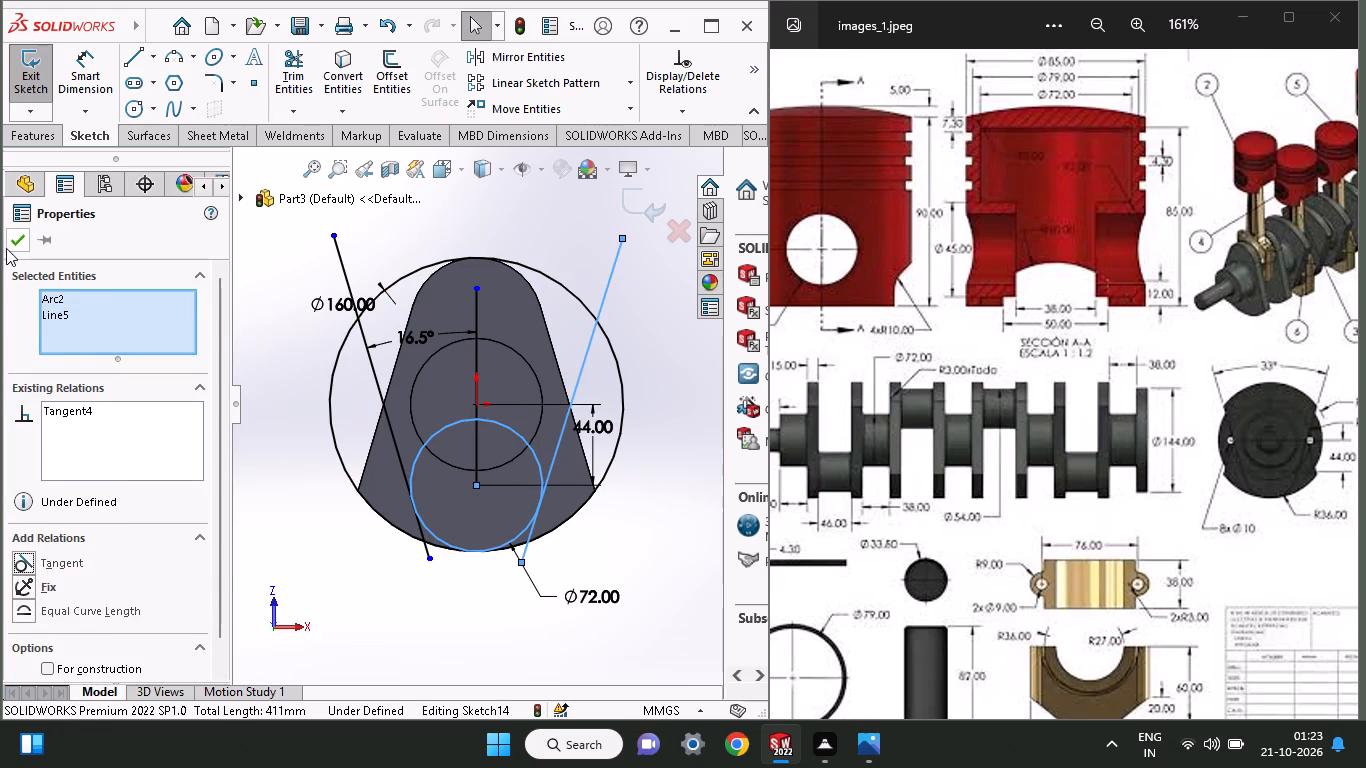
{"action": "left_click", "coordinate": [12, 246]}
Dimension the angle between the right slanted line and the vertical line at 16.5 degrees.
{"action": "left_click", "coordinate": [98, 84]}
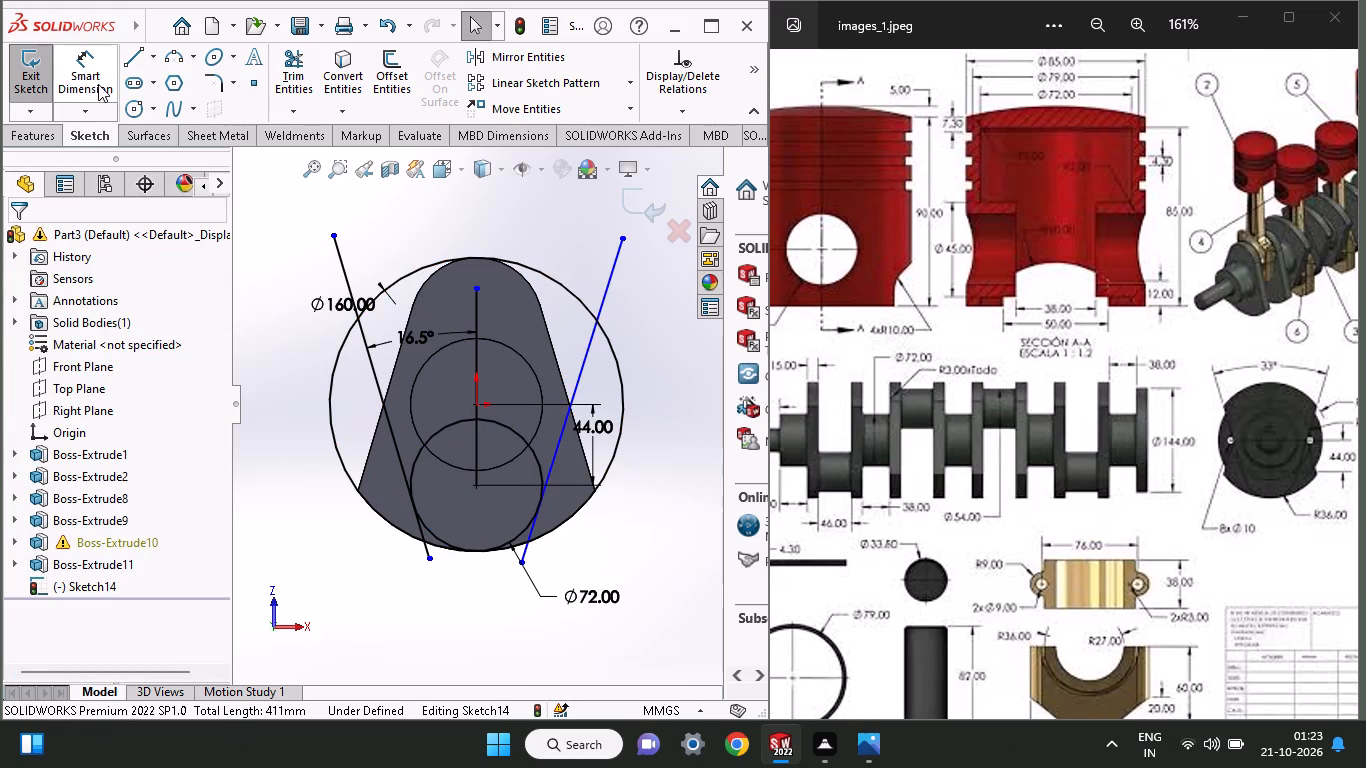
{"action": "left_click", "coordinate": [587, 357]}
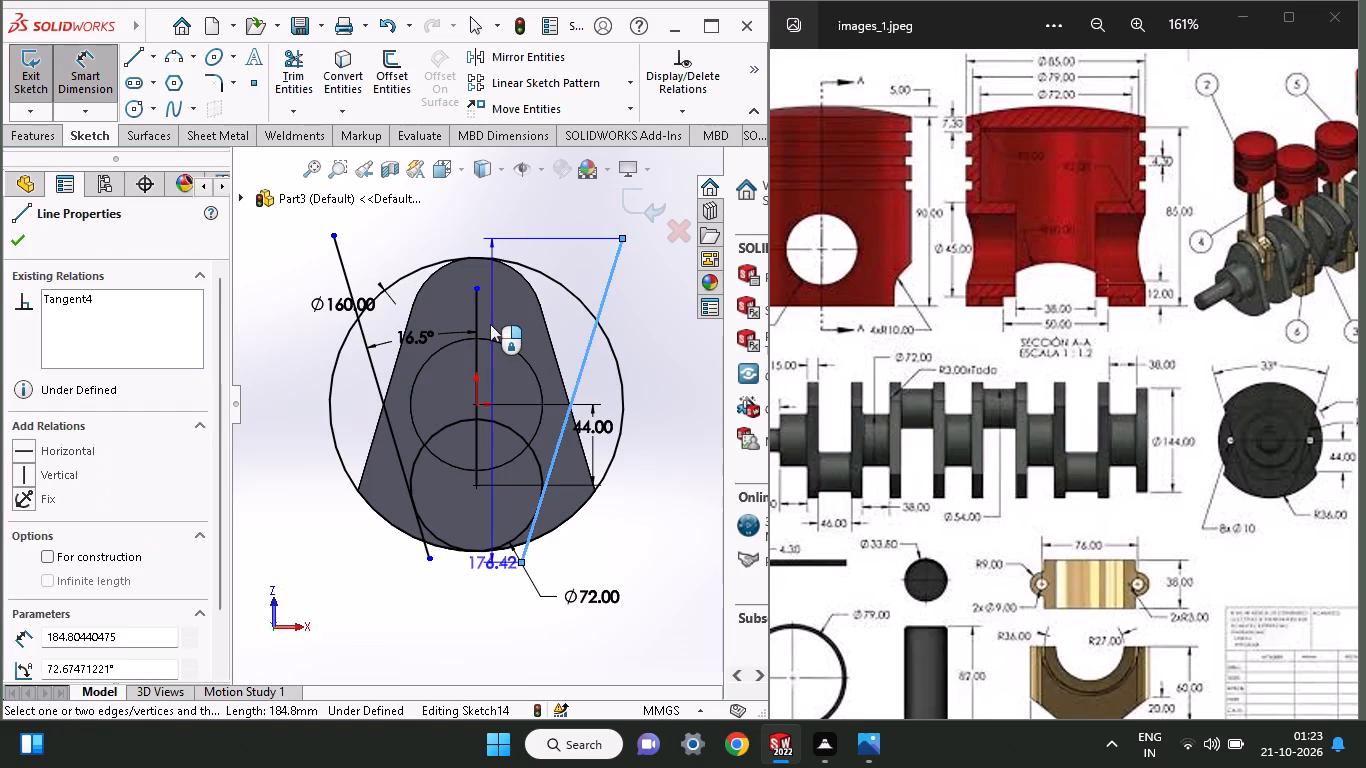
{"action": "left_click", "coordinate": [474, 309]}
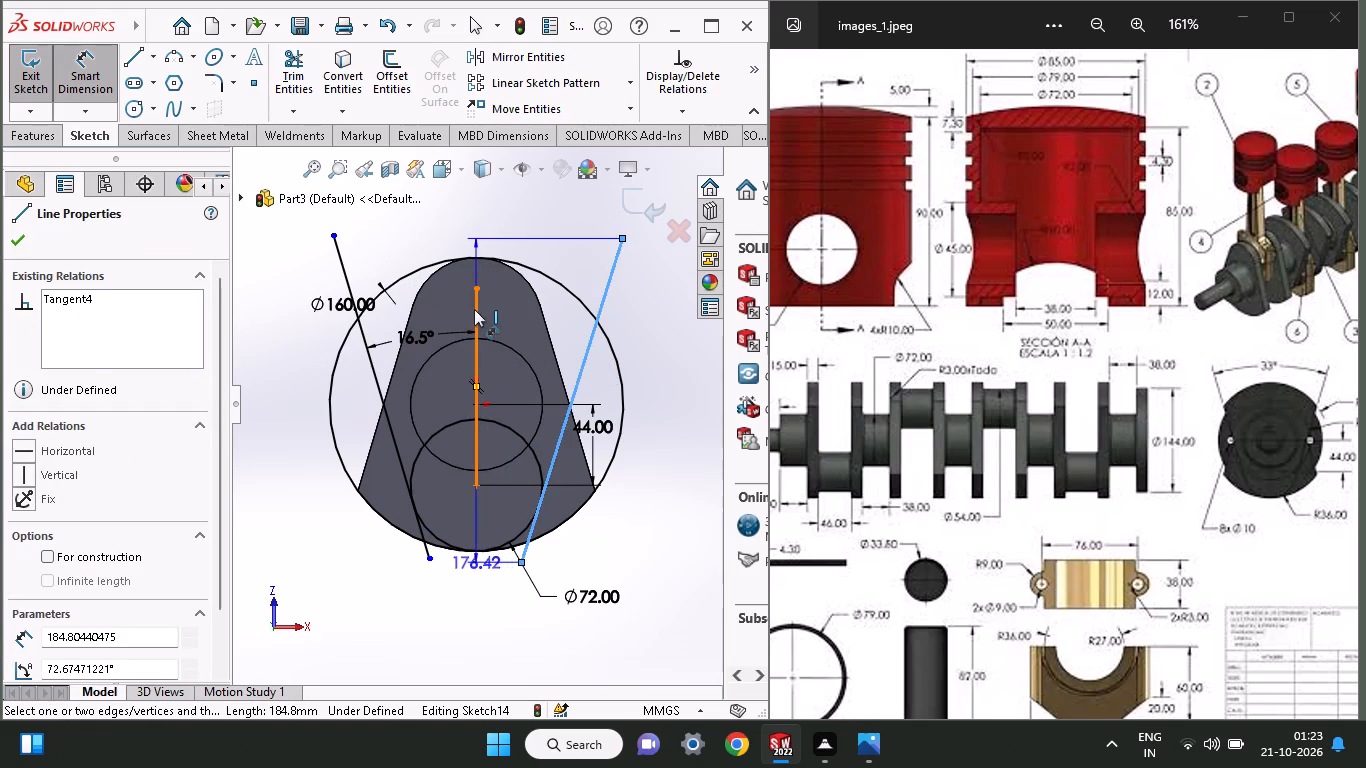
{"action": "left_click", "coordinate": [511, 313]}
{"action": "type", "text": "16.5"}
{"action": "key", "text": "Return"}
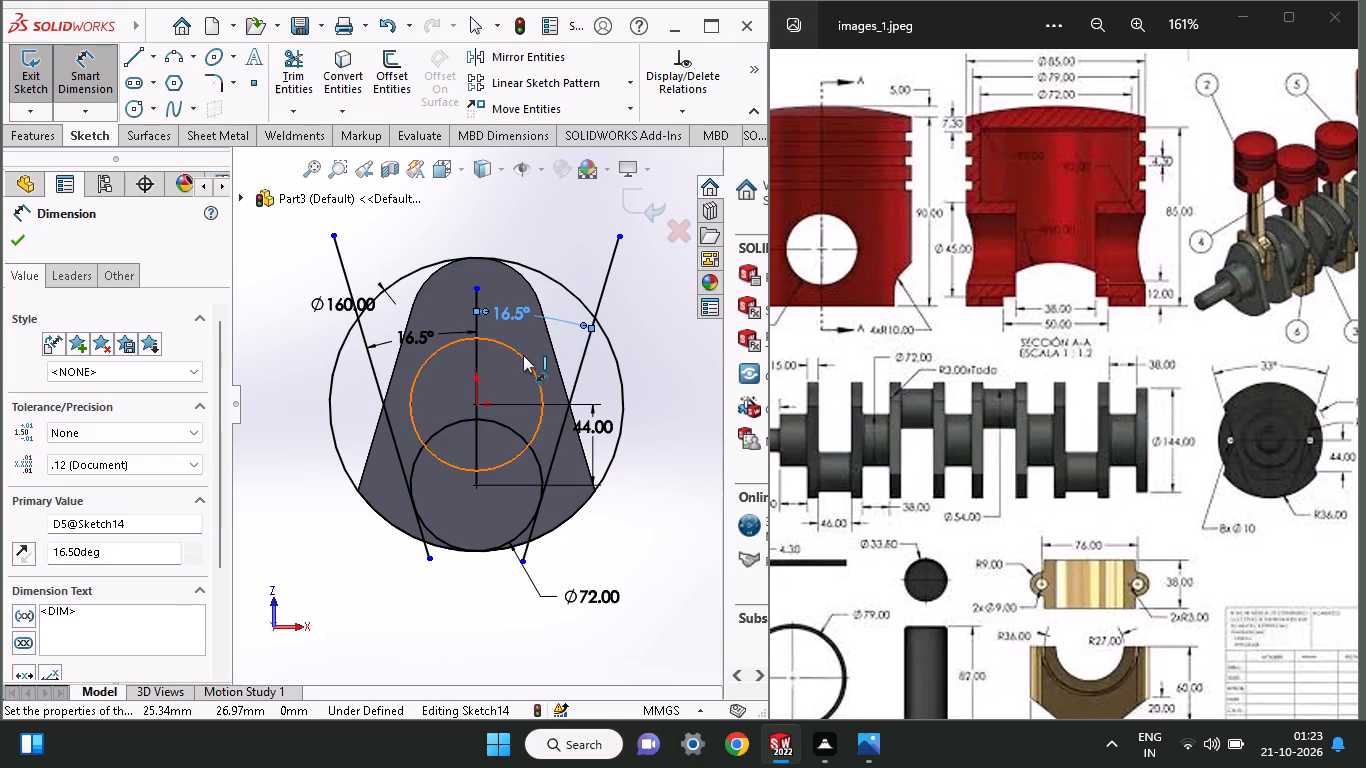
Trim off the lower ends of both slanted lines where they extend beyond the 160 mm circle.
{"action": "left_click", "coordinate": [293, 80]}
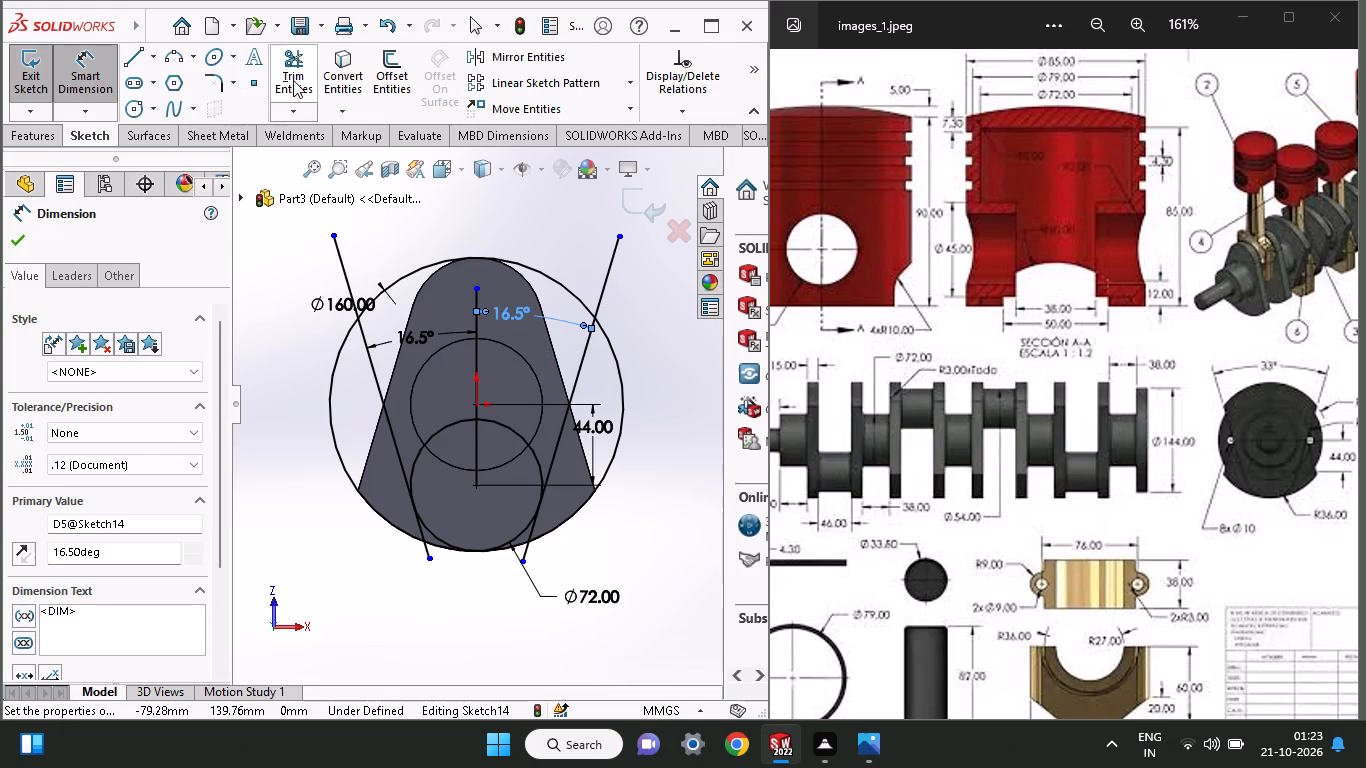
{"action": "left_click_drag", "start_coordinate": [439, 573], "coordinate": [426, 561]}
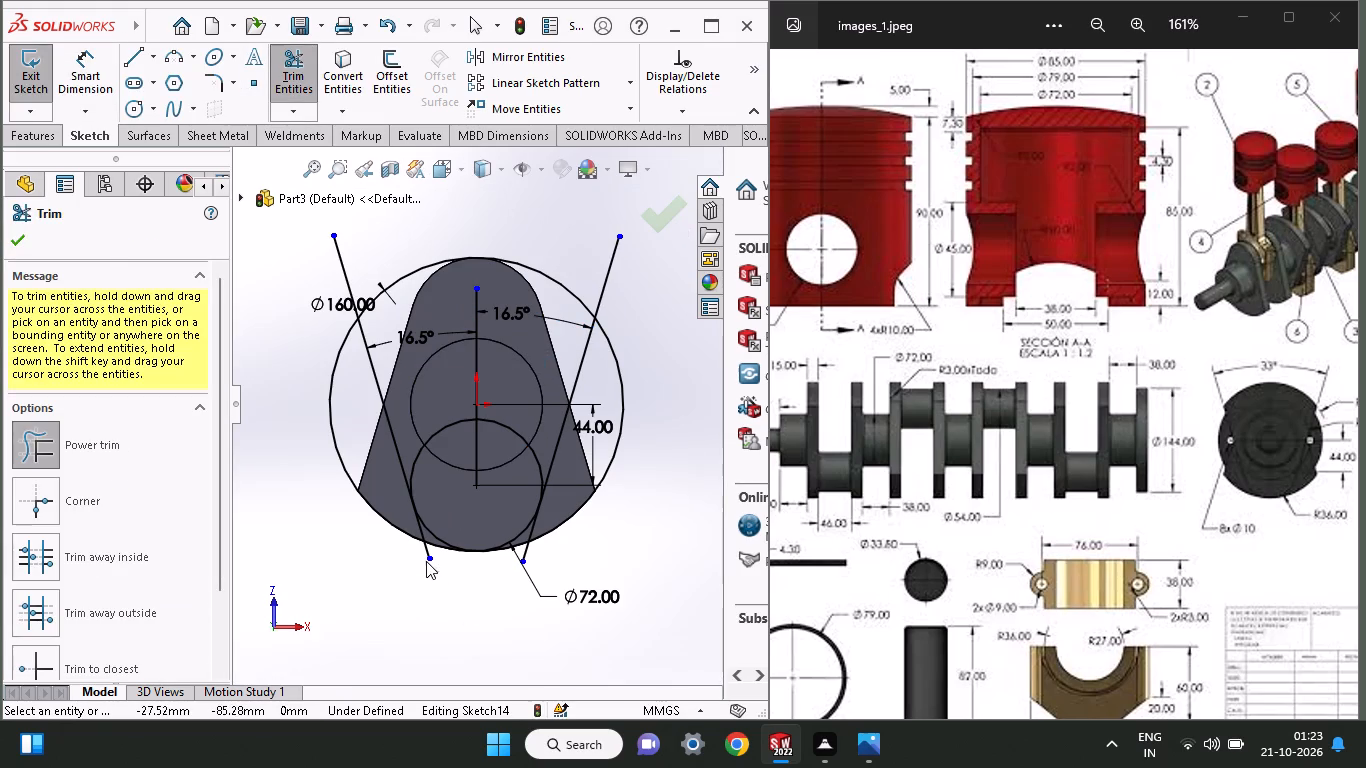
{"action": "left_click_drag", "start_coordinate": [426, 561], "coordinate": [427, 552]}
{"action": "left_click_drag", "start_coordinate": [417, 561], "coordinate": [430, 554]}
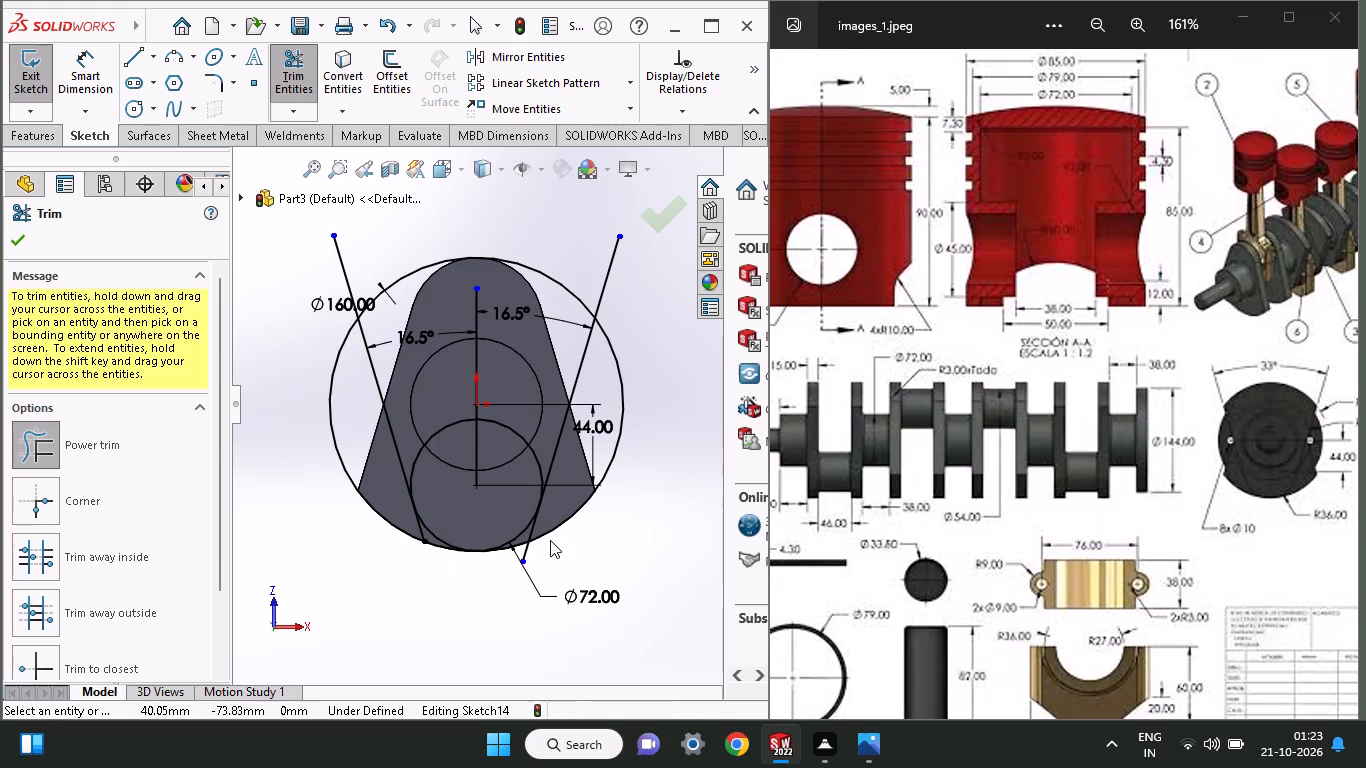
{"action": "left_click_drag", "start_coordinate": [550, 540], "coordinate": [534, 547]}
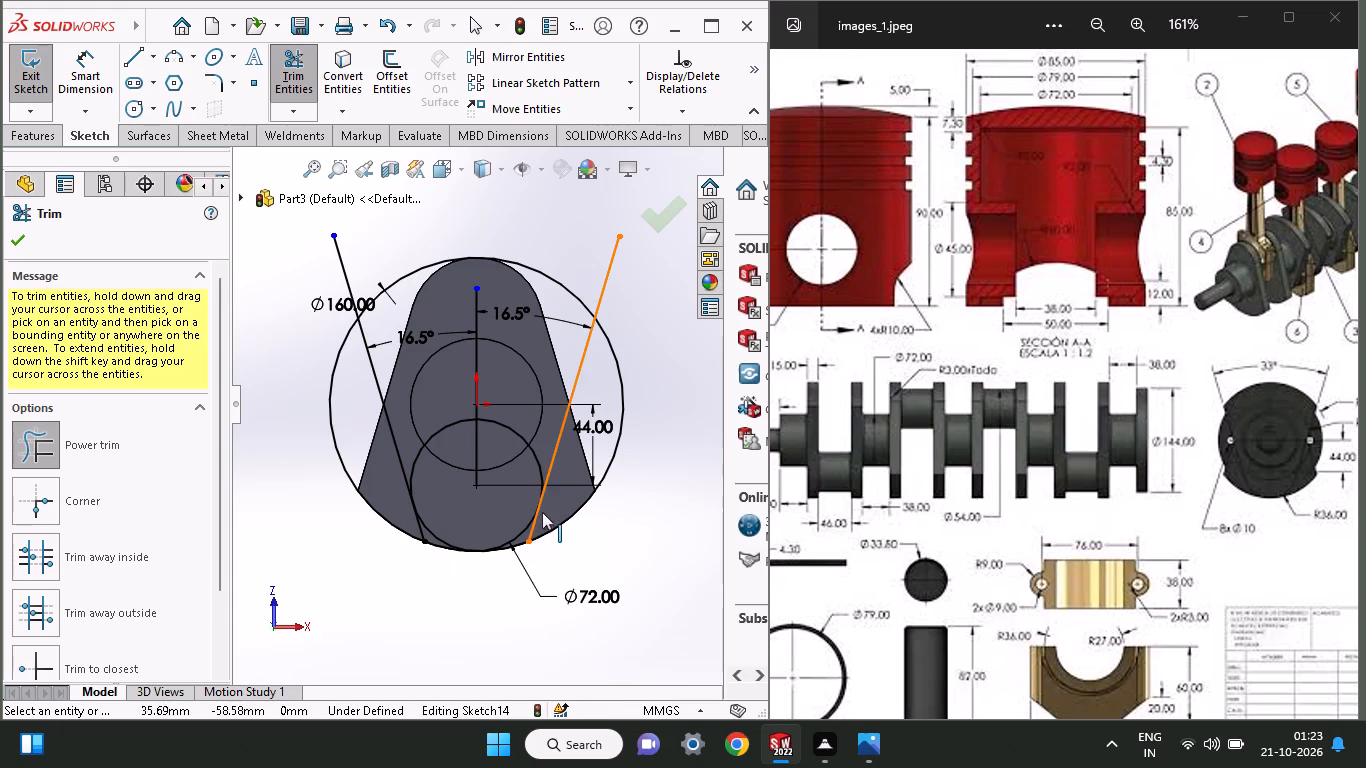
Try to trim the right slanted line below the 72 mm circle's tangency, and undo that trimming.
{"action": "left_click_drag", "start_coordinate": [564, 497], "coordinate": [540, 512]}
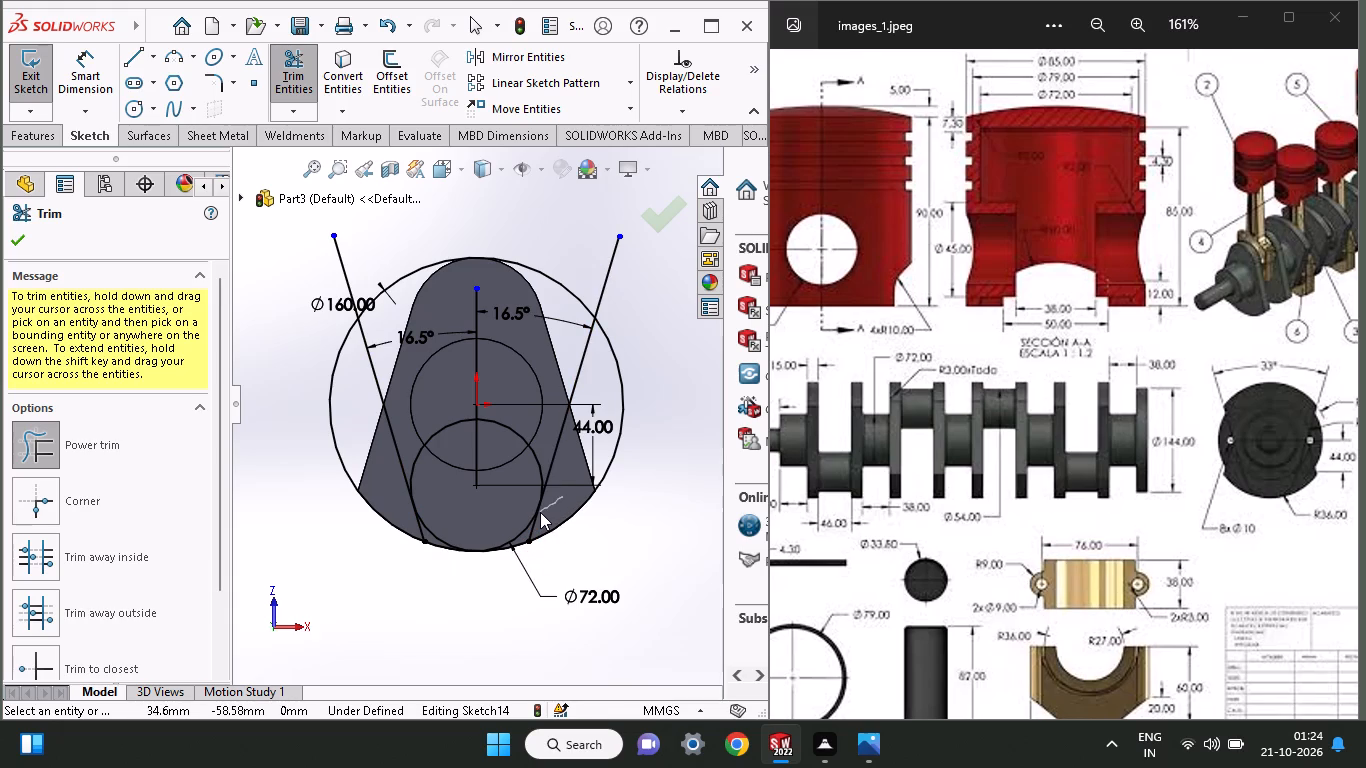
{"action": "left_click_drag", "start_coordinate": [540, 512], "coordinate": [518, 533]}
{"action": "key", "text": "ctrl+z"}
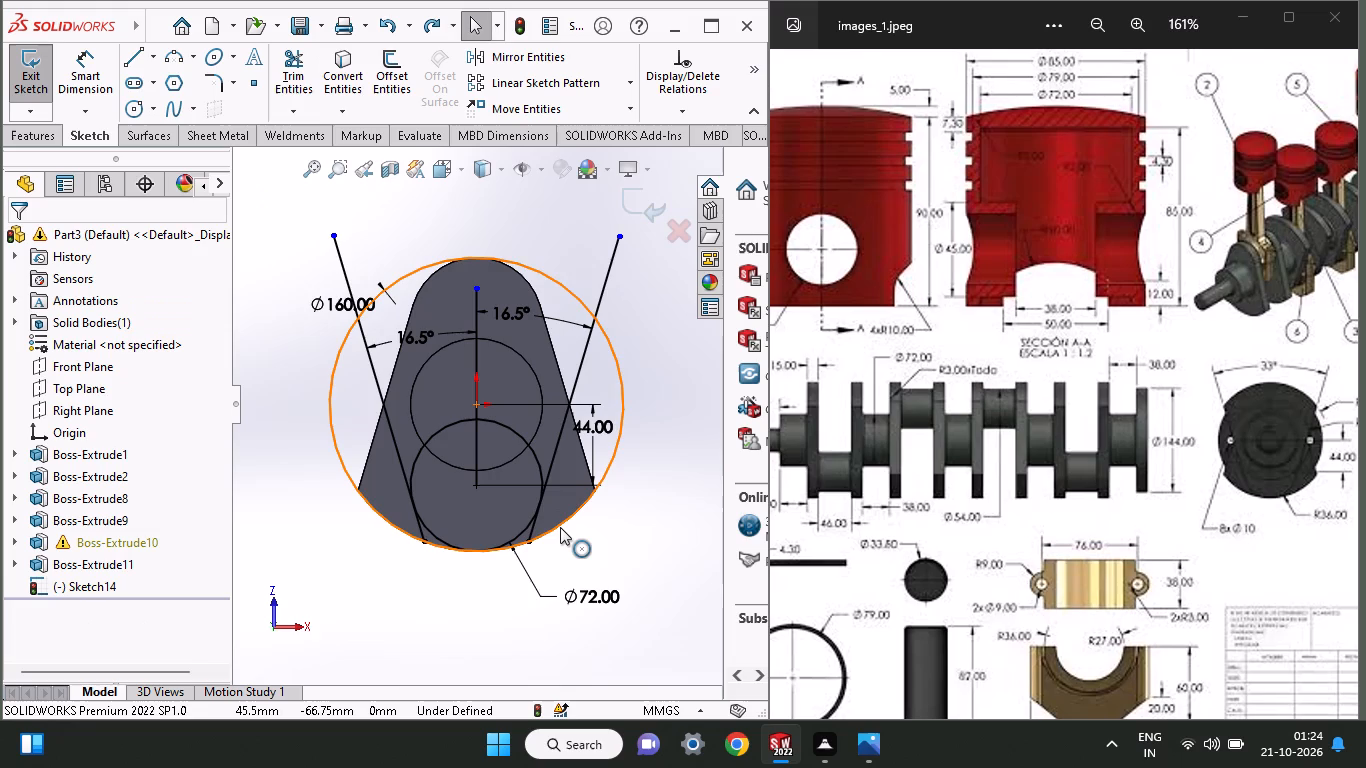
Trim both slanted lines below their tangent points on the 72 mm circle and remove that circle's upper arc.
{"action": "scroll", "coordinate": [528, 521], "scroll_direction": "down", "scroll_amount": 4, "text": "ctrl"}
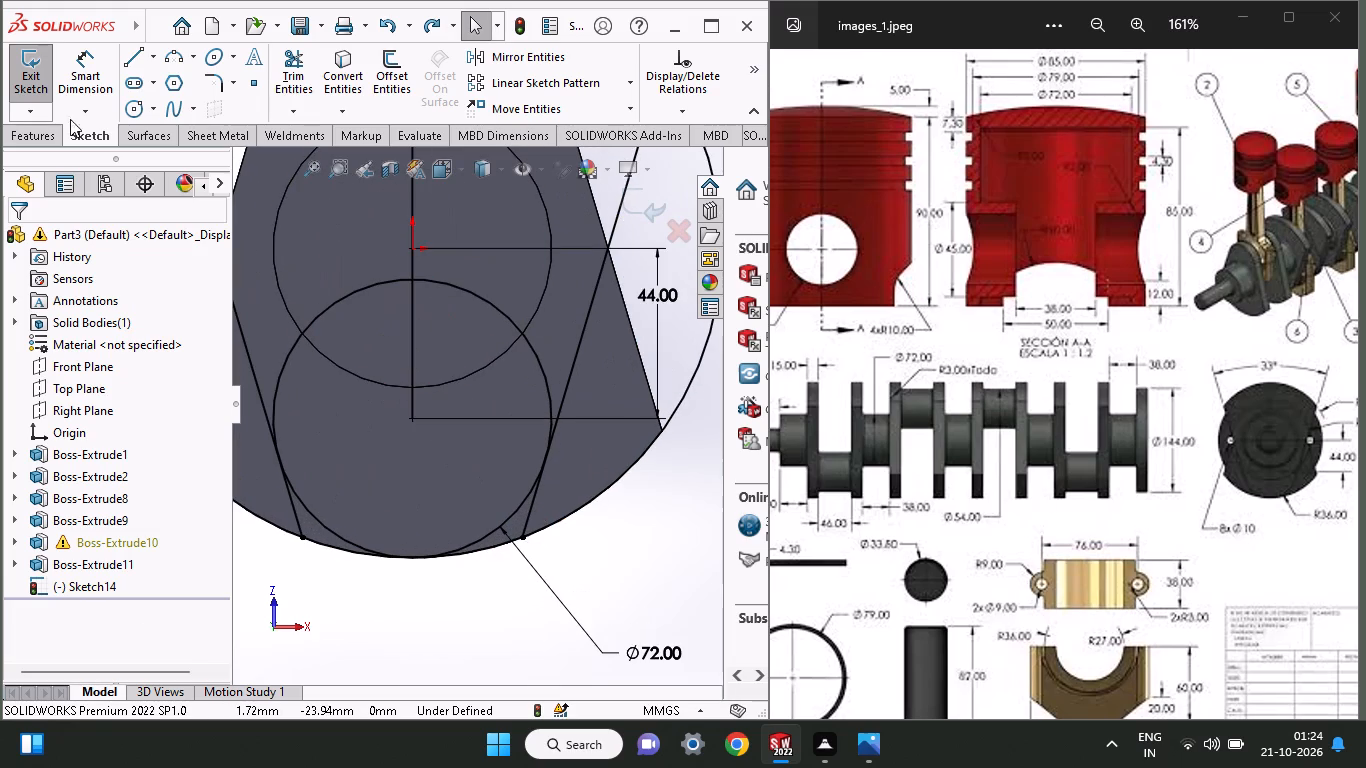
{"action": "left_click", "coordinate": [294, 73]}
{"action": "left_click_drag", "start_coordinate": [560, 492], "coordinate": [542, 502]}
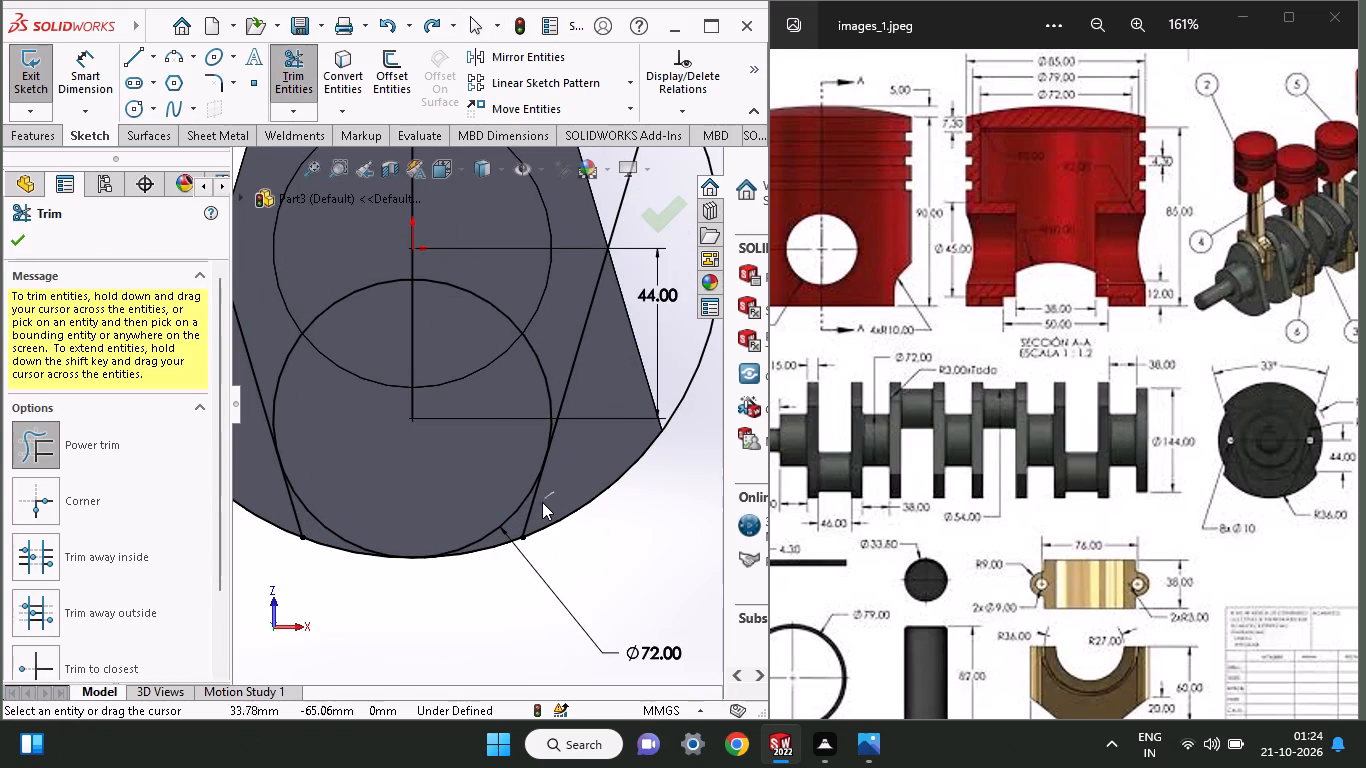
{"action": "left_click_drag", "start_coordinate": [542, 502], "coordinate": [520, 523]}
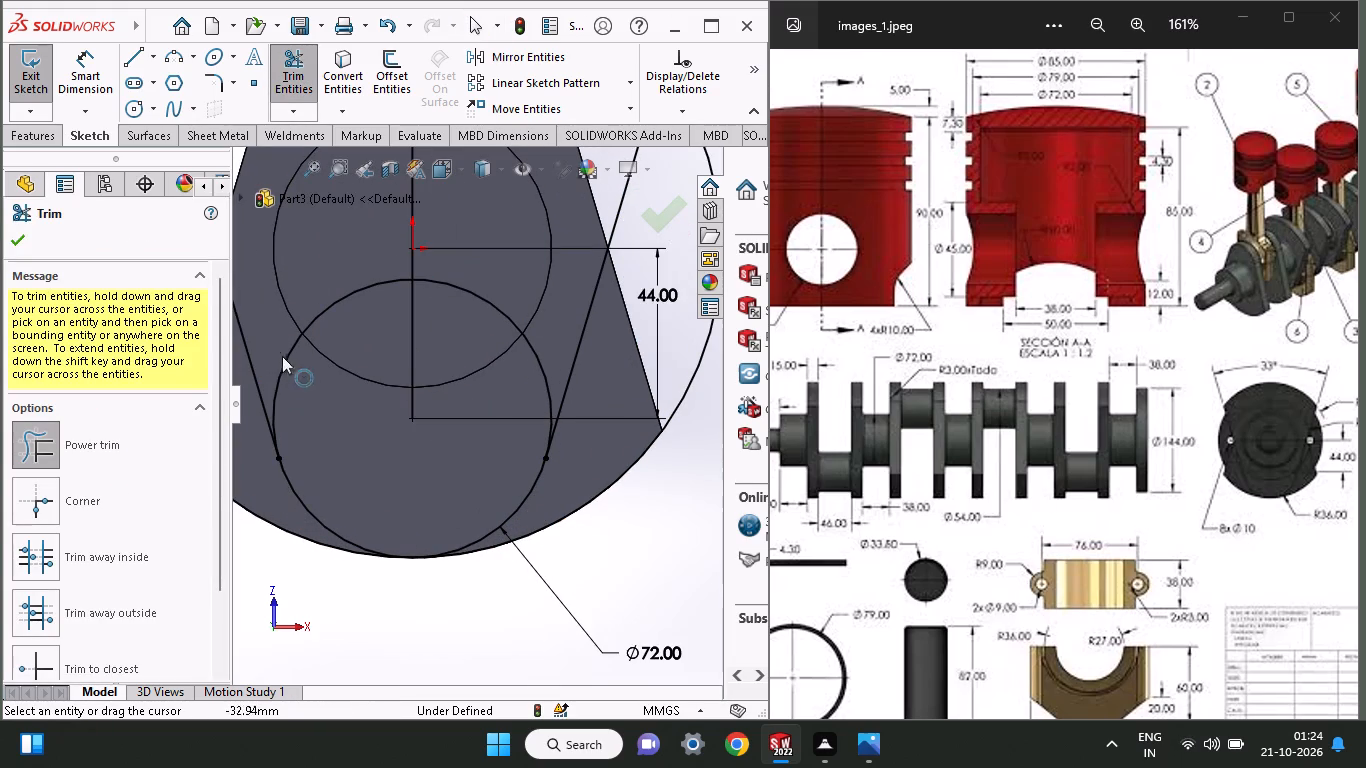
{"action": "left_click_drag", "start_coordinate": [268, 327], "coordinate": [314, 375]}
{"action": "left_click_drag", "start_coordinate": [486, 277], "coordinate": [482, 348]}
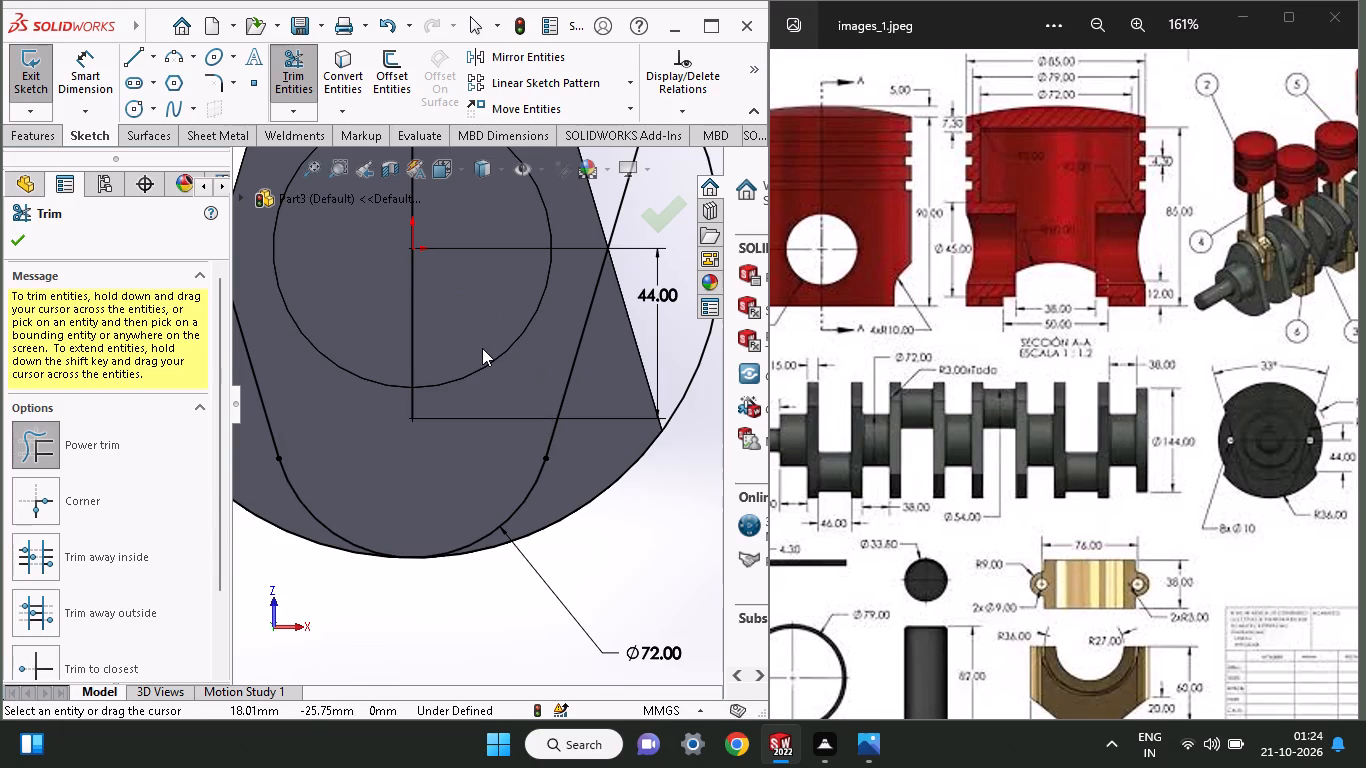
Trim away the sides and bottom of the 160 mm circle, keeping only the top arc between the slanted lines.
{"action": "scroll", "coordinate": [482, 348], "scroll_direction": "up", "scroll_amount": 5, "text": "ctrl"}
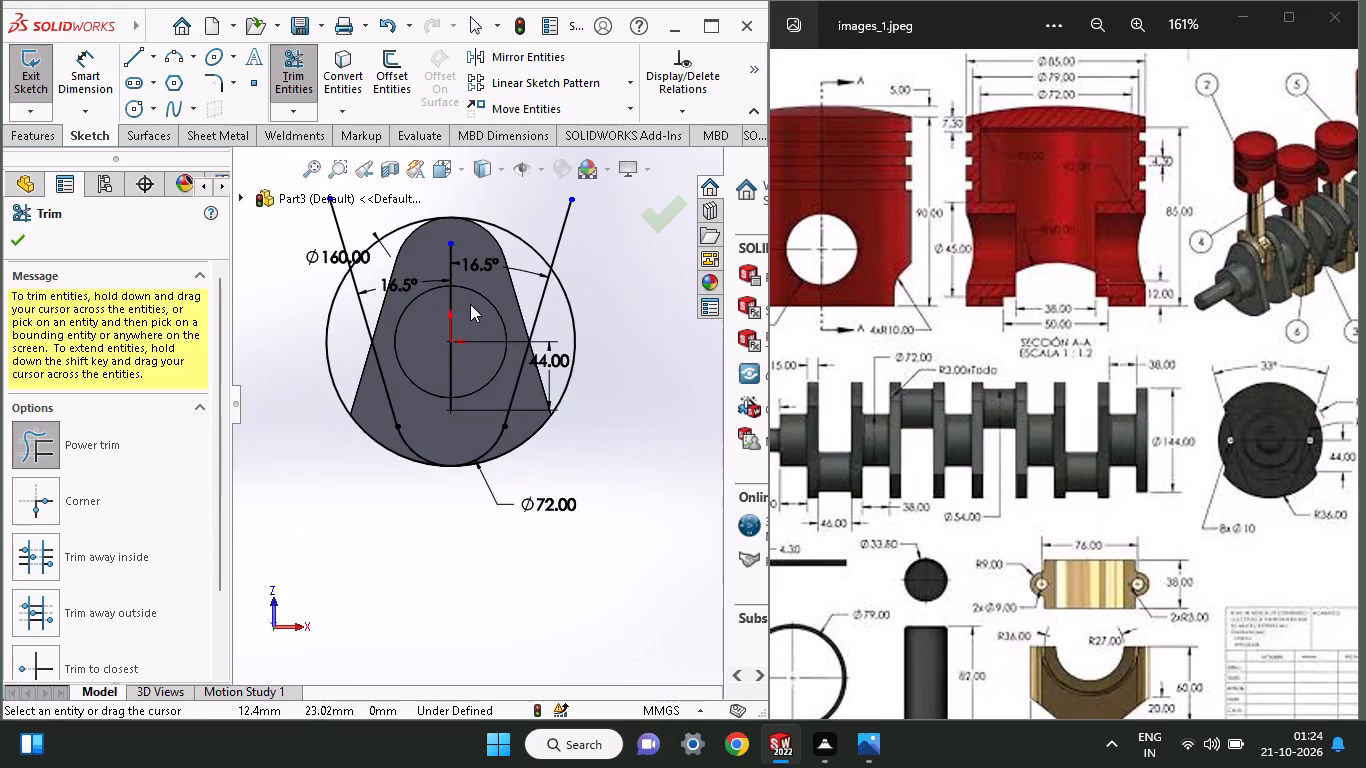
{"action": "scroll", "coordinate": [470, 304], "scroll_direction": "down", "scroll_amount": 2, "text": "ctrl"}
{"action": "scroll", "coordinate": [470, 304], "scroll_direction": "up", "scroll_amount": 2, "text": "ctrl"}
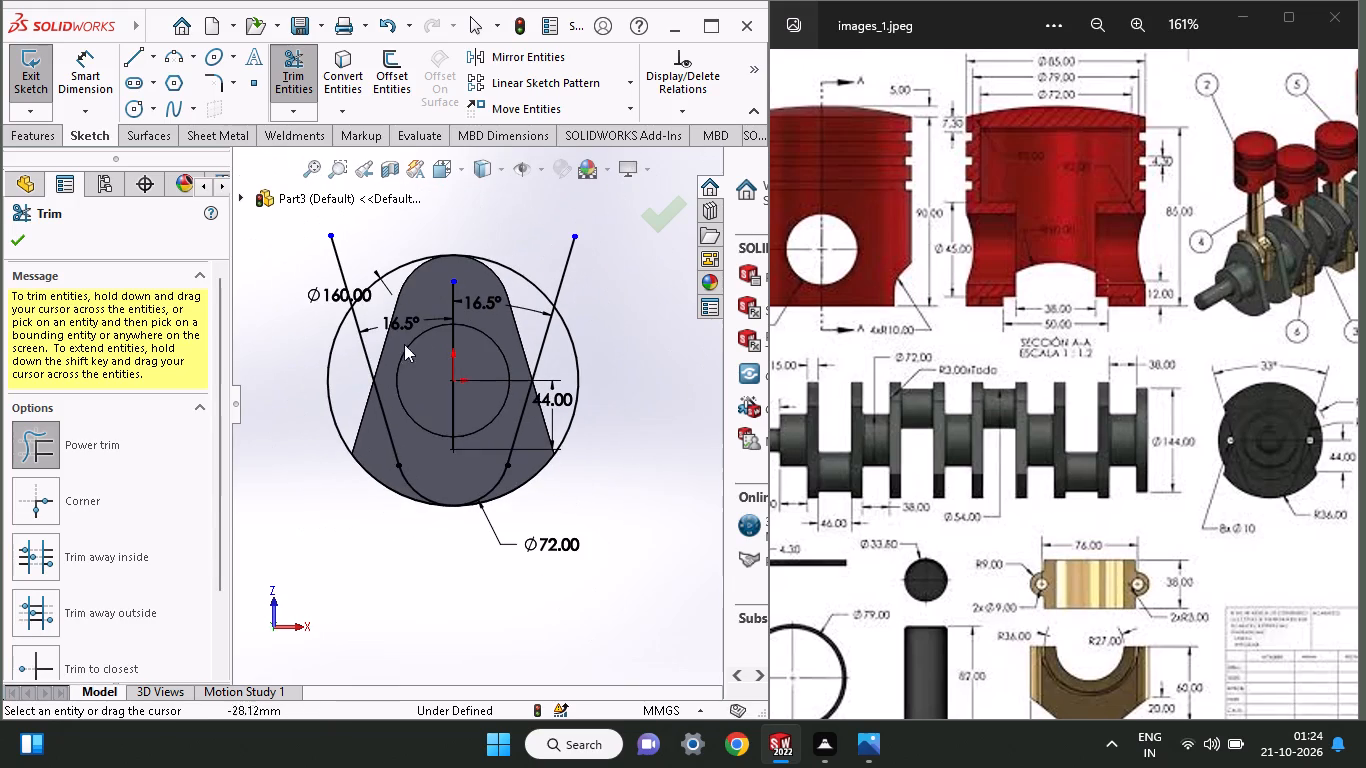
{"action": "left_click_drag", "start_coordinate": [340, 373], "coordinate": [303, 345]}
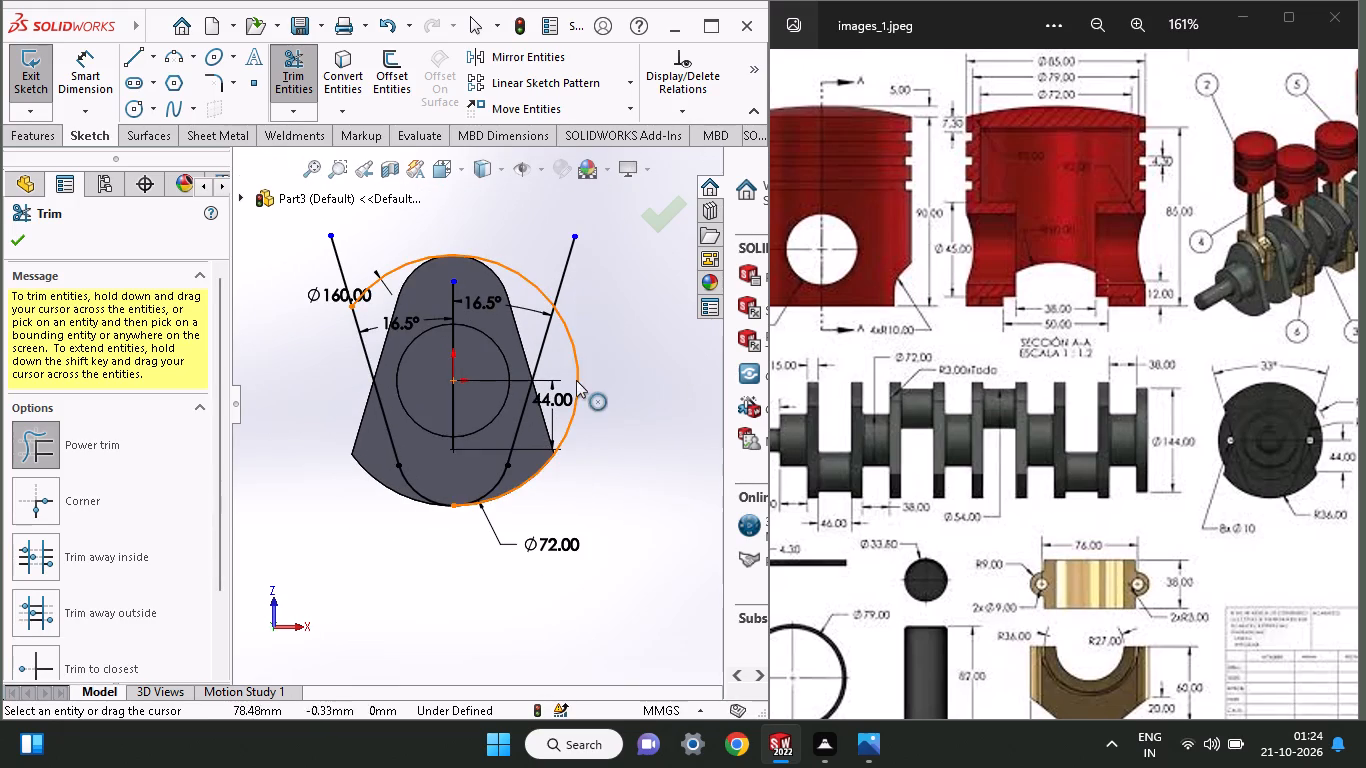
{"action": "left_click_drag", "start_coordinate": [568, 359], "coordinate": [643, 346]}
{"action": "left_click_drag", "start_coordinate": [535, 452], "coordinate": [545, 532]}
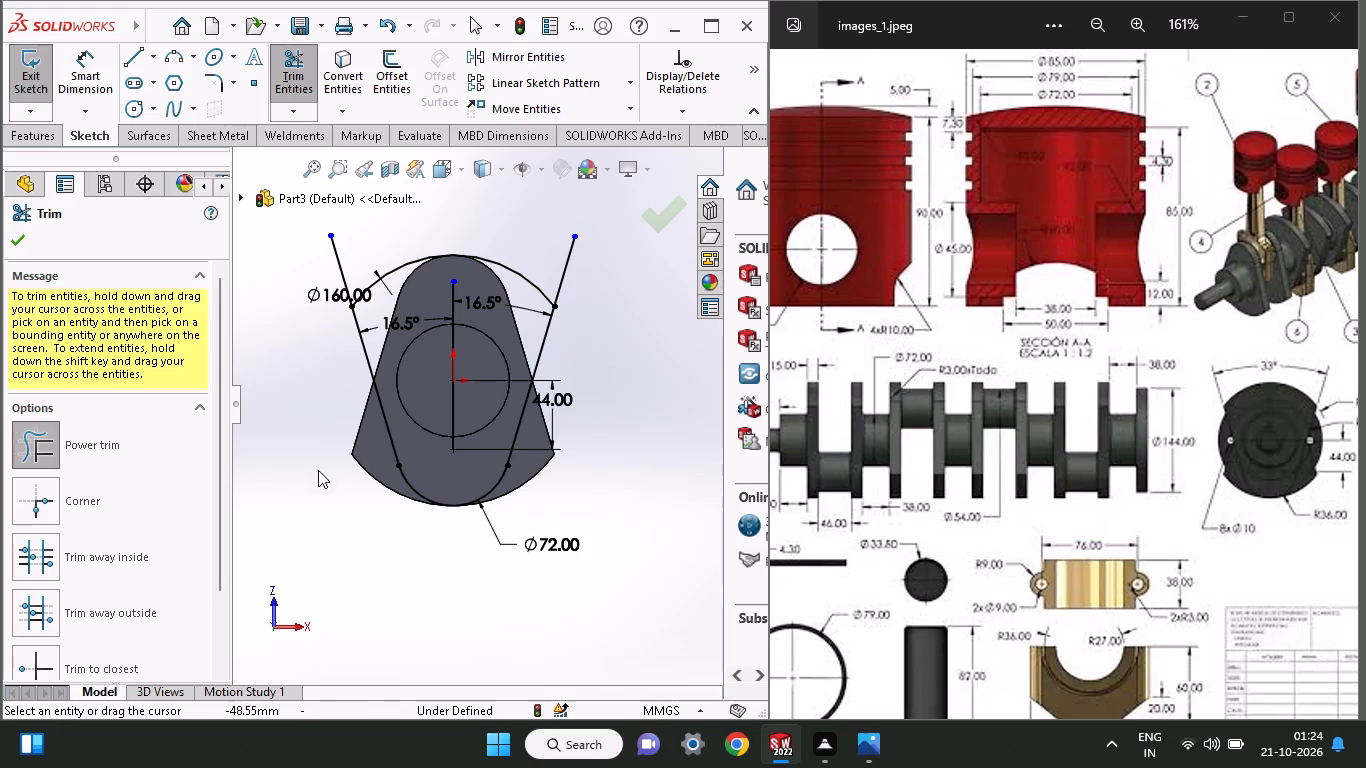
{"action": "left_click_drag", "start_coordinate": [358, 445], "coordinate": [367, 517]}
Trim the slanted lines' upper ends beyond the 160 mm arc and remove the vertical reference line.
{"action": "scroll", "coordinate": [361, 414], "scroll_direction": "down", "scroll_amount": 1, "text": "ctrl"}
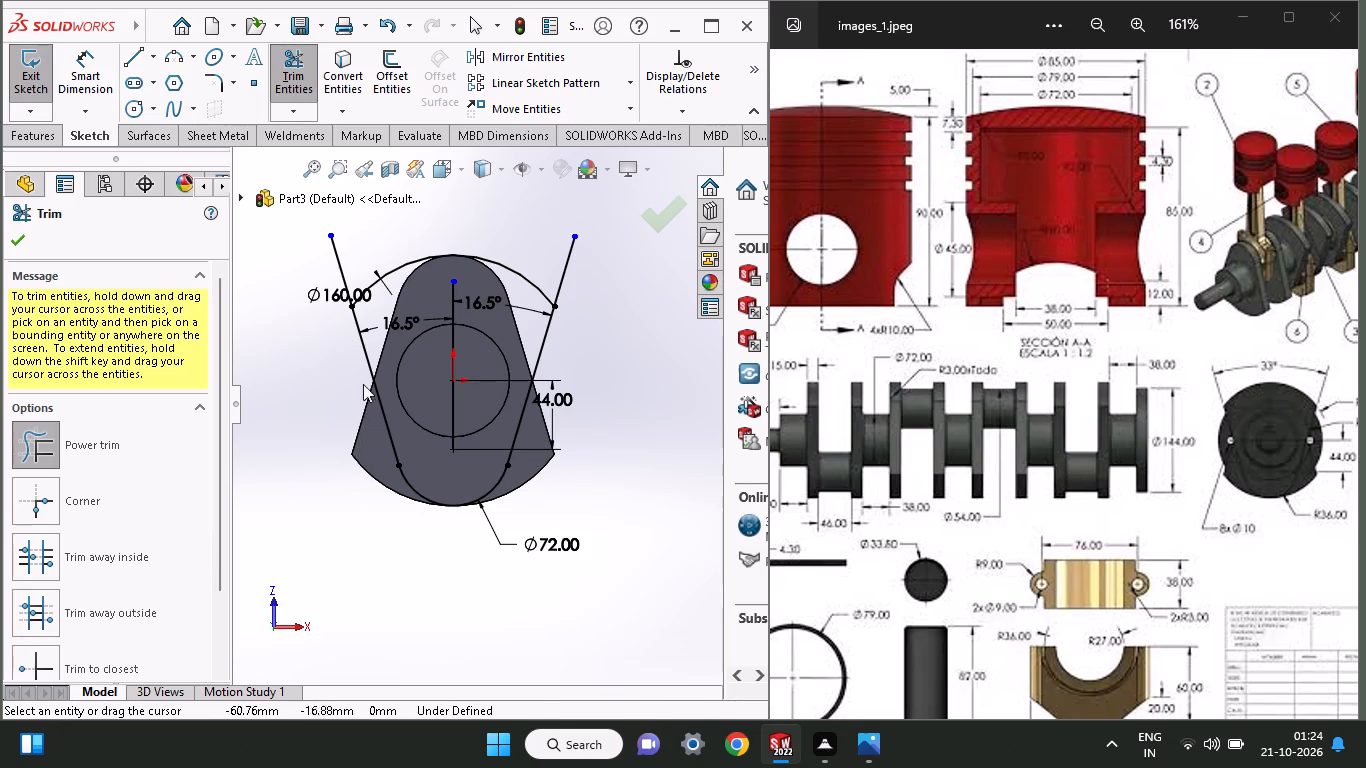
{"action": "left_click", "coordinate": [311, 276]}
{"action": "left_click_drag", "start_coordinate": [284, 251], "coordinate": [388, 230]}
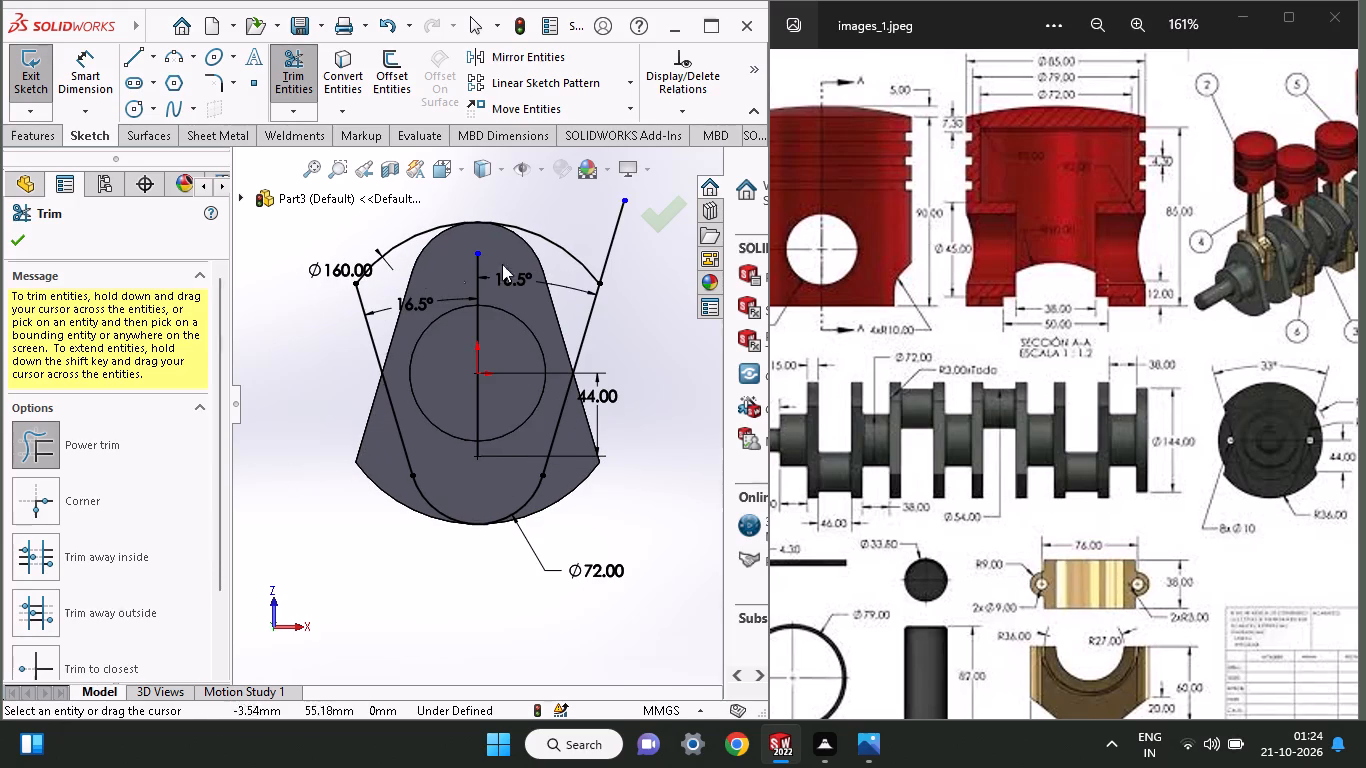
{"action": "left_click_drag", "start_coordinate": [566, 206], "coordinate": [629, 258]}
{"action": "middle_click_drag", "start_coordinate": [500, 479], "coordinate": [518, 506]}
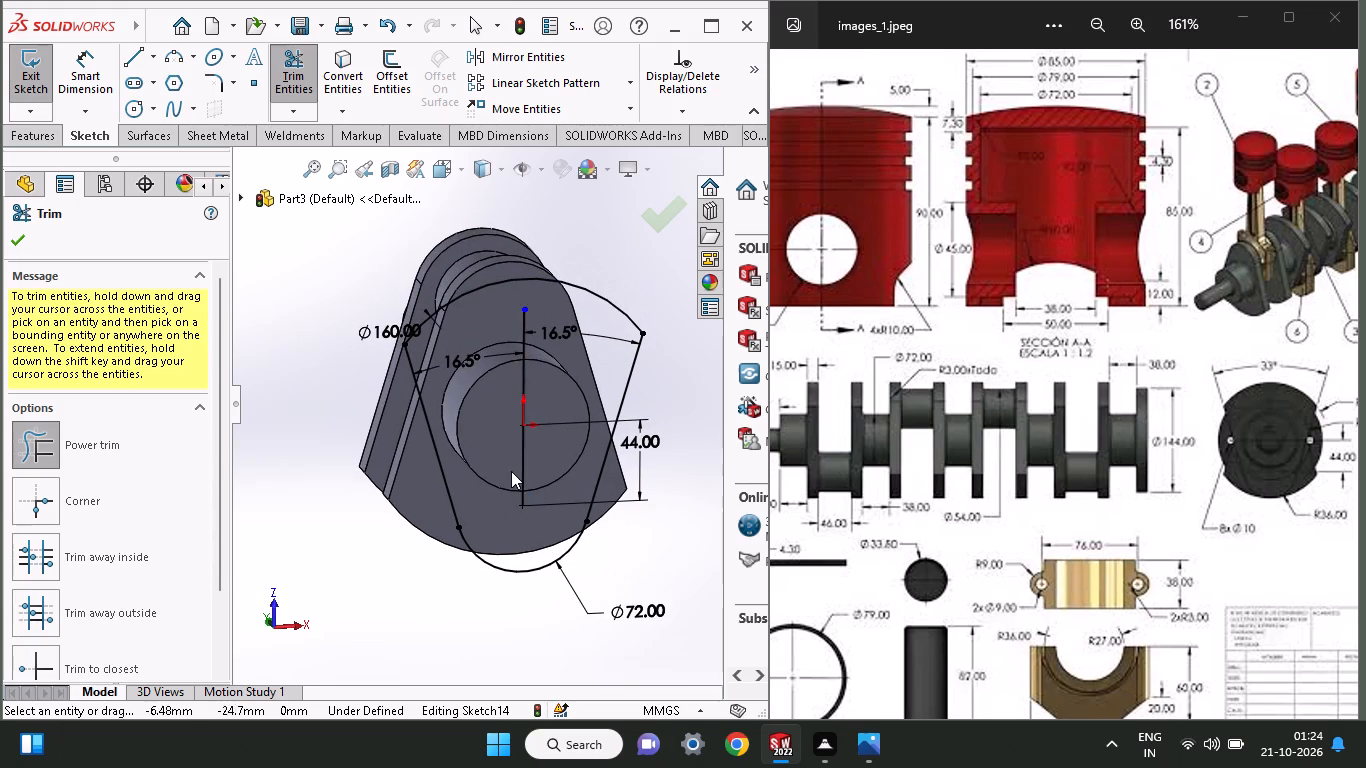
{"action": "left_click_drag", "start_coordinate": [511, 471], "coordinate": [547, 473]}
{"action": "left_click", "coordinate": [16, 247]}
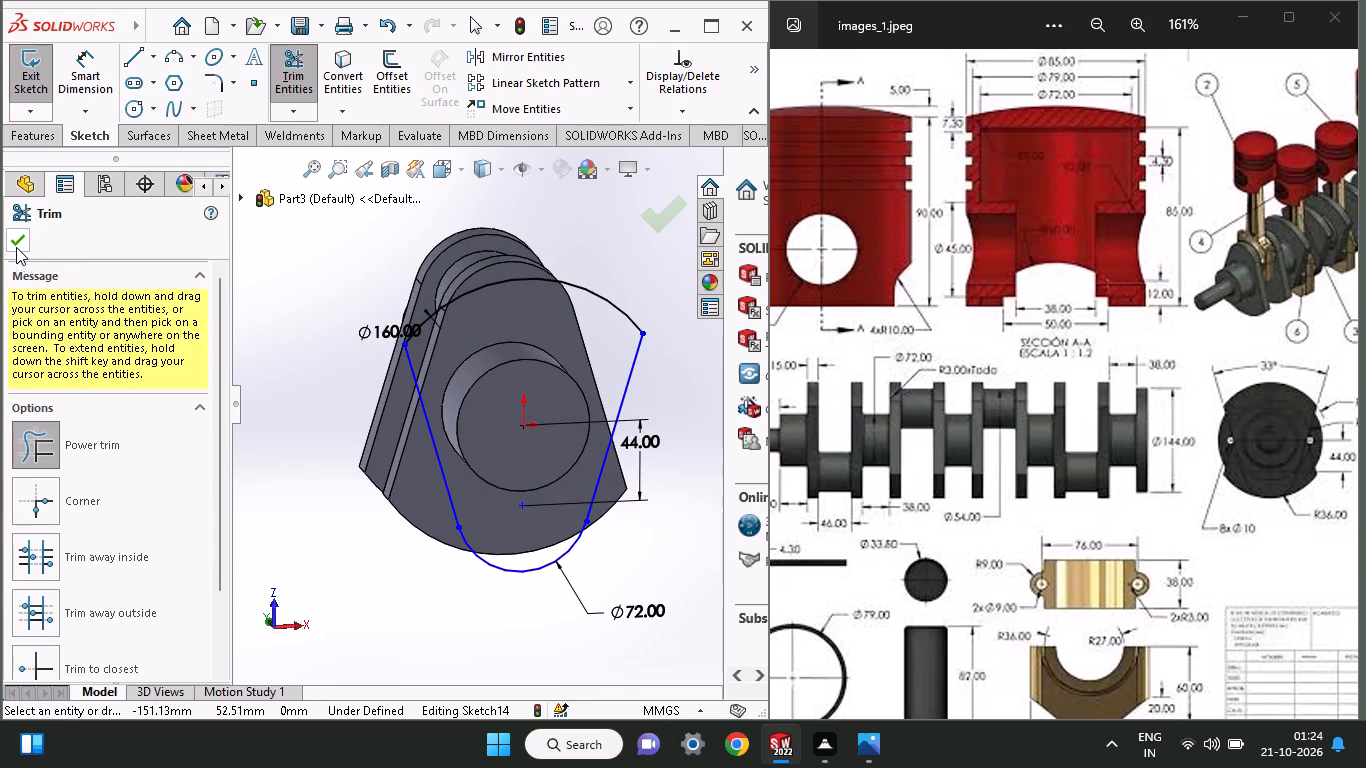
Extrude the trimmed web profile as a 15 mm blind boss, merged with the crankshaft.
{"action": "left_click", "coordinate": [27, 144]}
{"action": "left_click", "coordinate": [31, 91]}
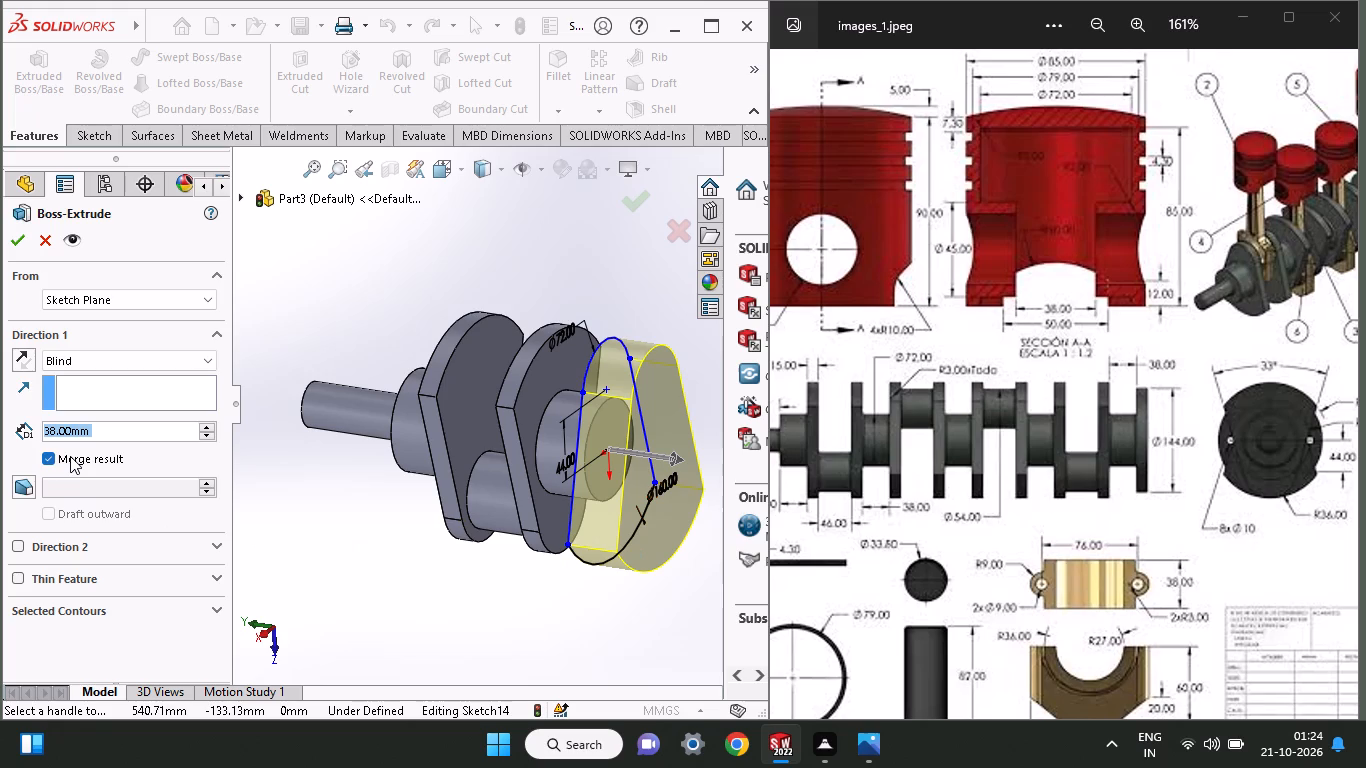
{"action": "type", "text": "14"}
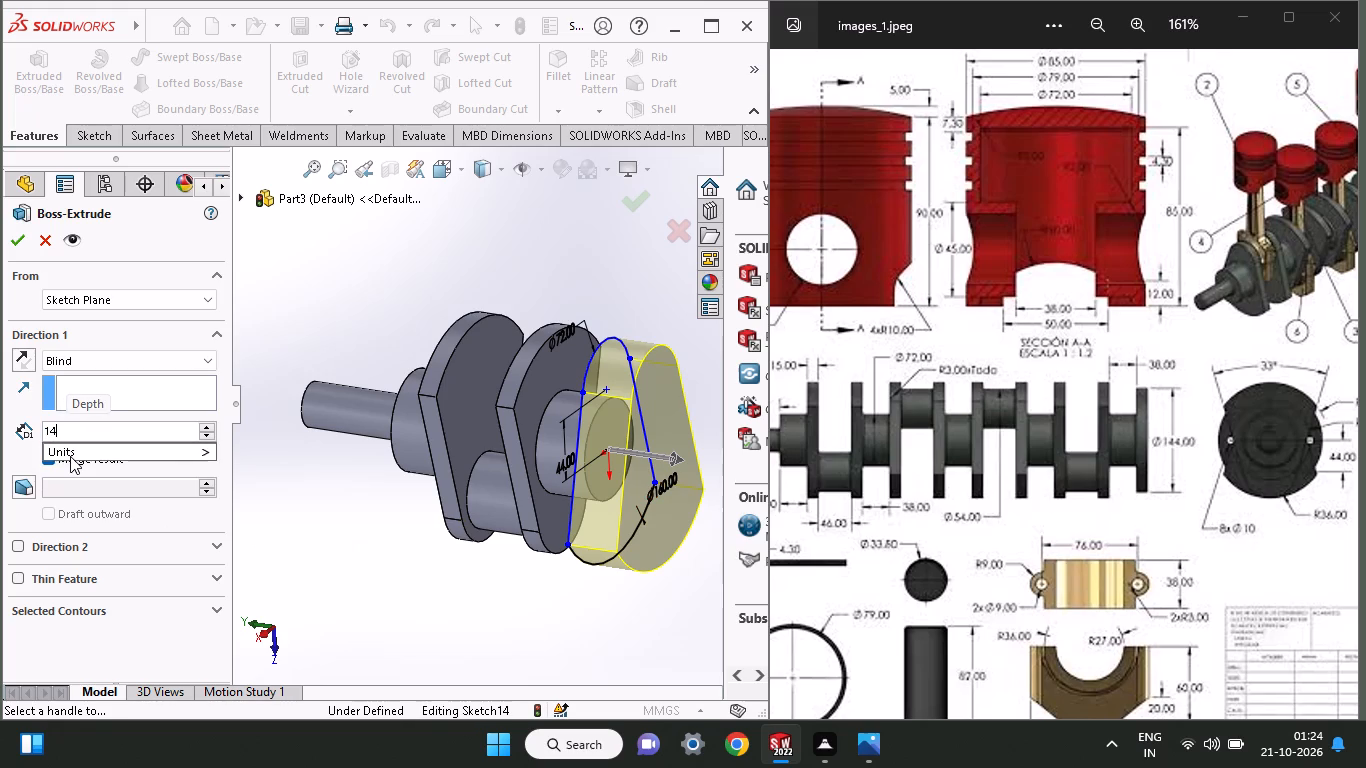
{"action": "key", "text": "Return"}
{"action": "left_click_drag", "start_coordinate": [847, 568], "coordinate": [885, 561]}
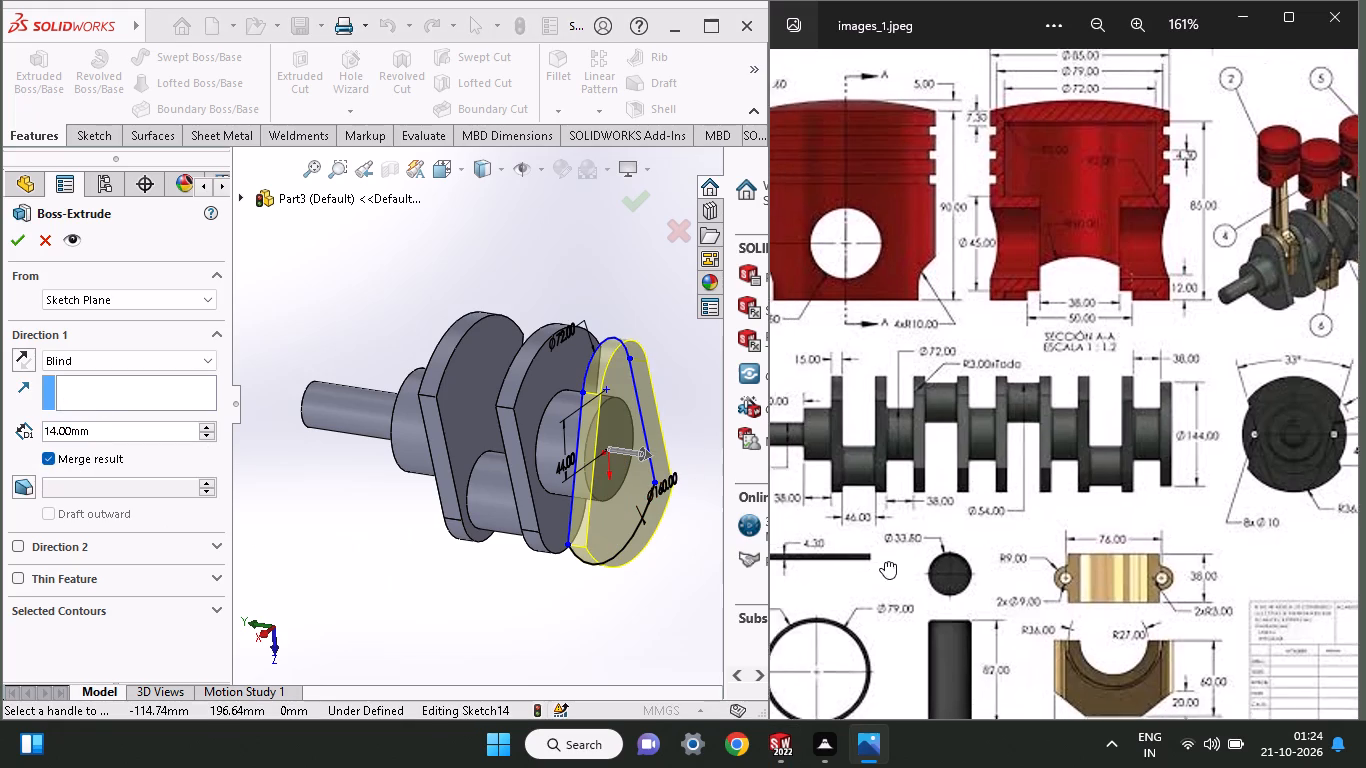
{"action": "left_click_drag", "start_coordinate": [885, 561], "coordinate": [907, 558]}
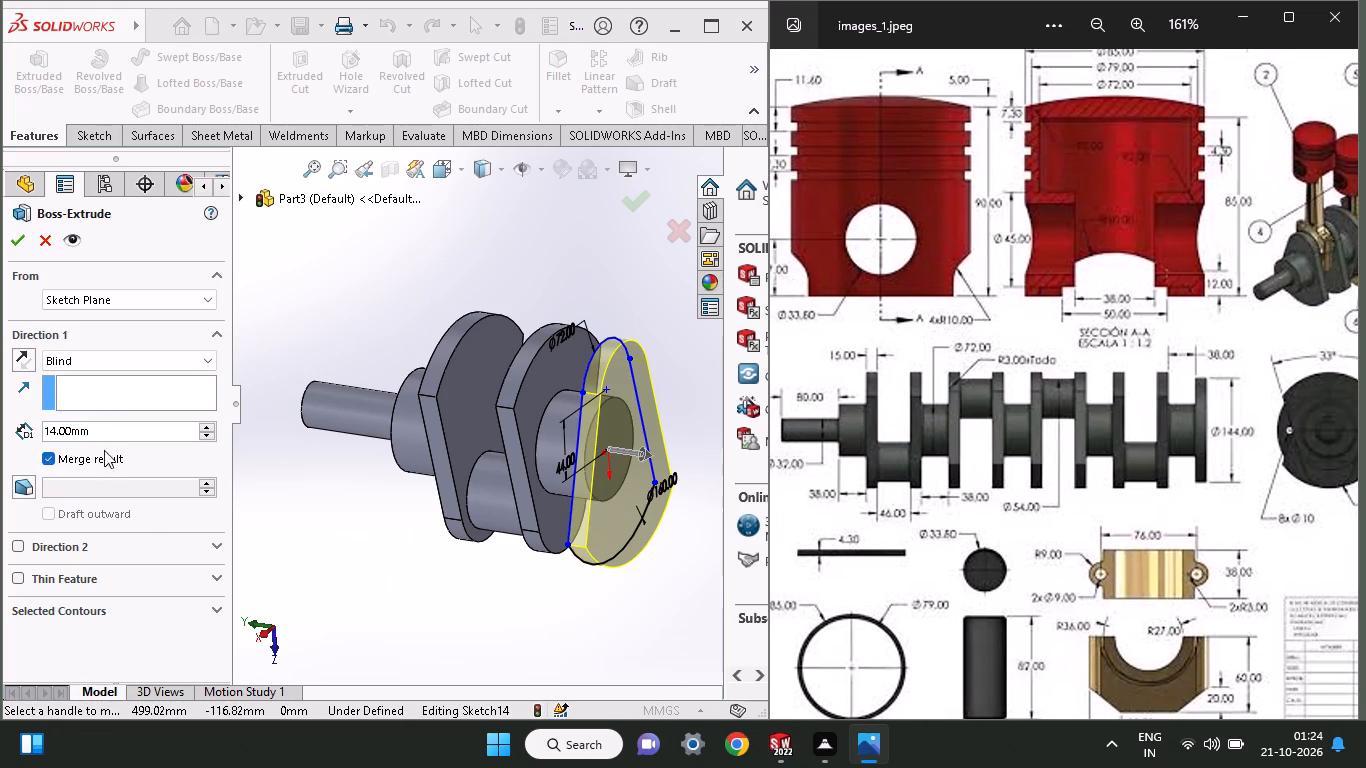
{"action": "left_click_drag", "start_coordinate": [105, 437], "coordinate": [0, 424]}
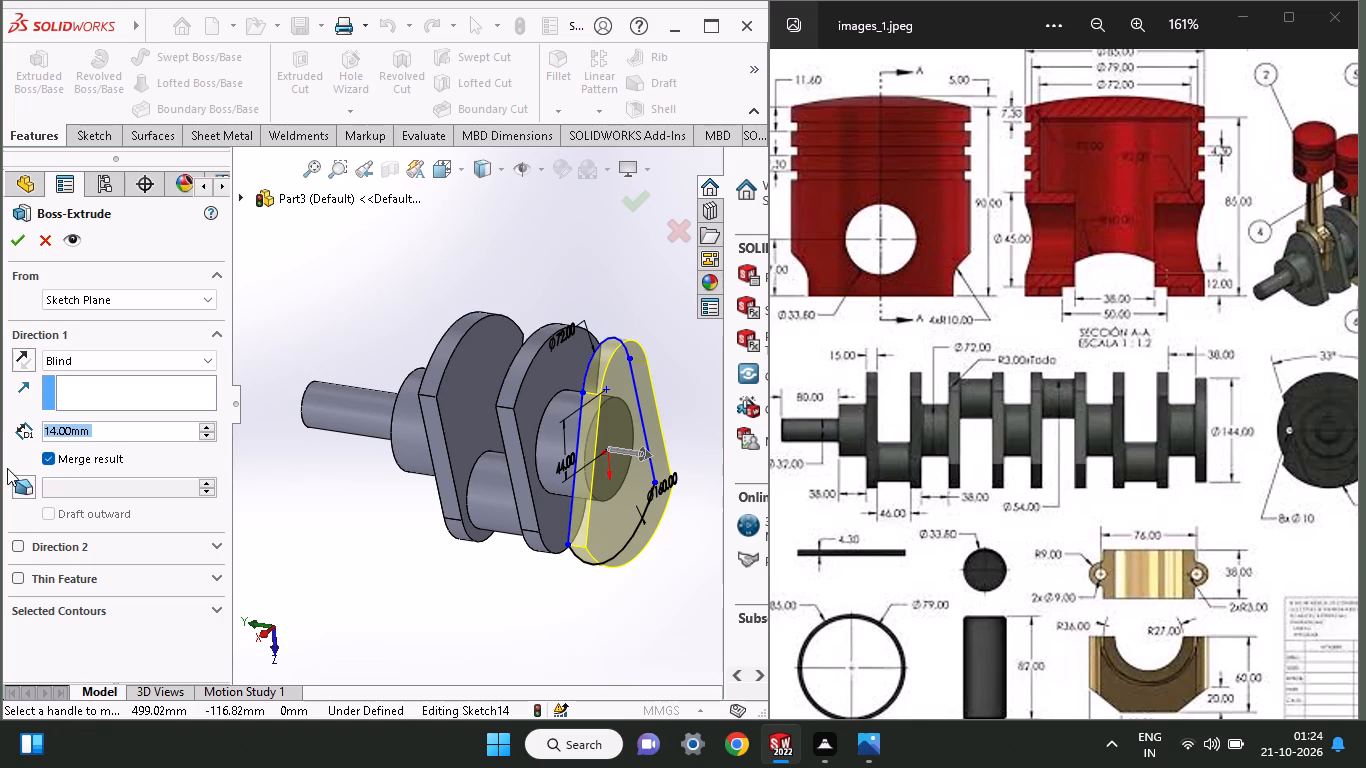
{"action": "type", "text": "15"}
{"action": "key", "text": "Return"}
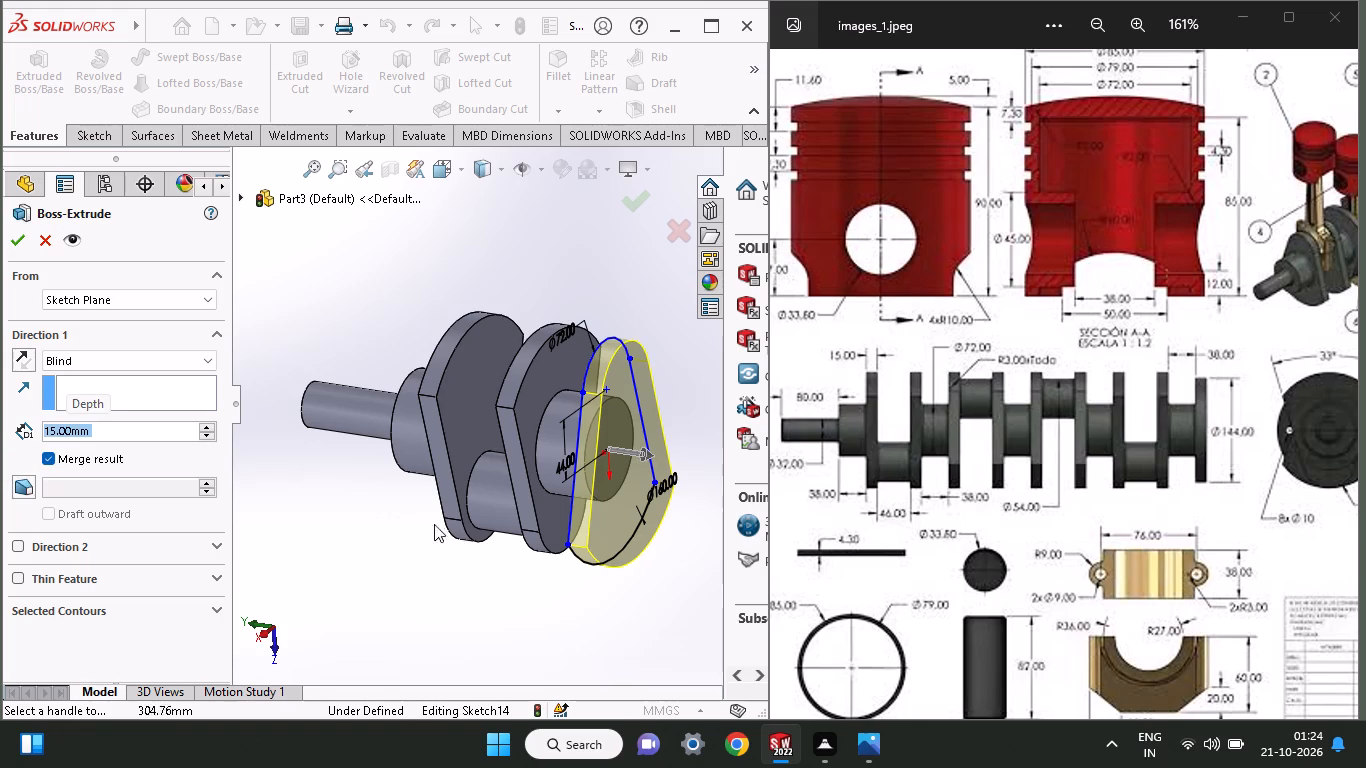
{"action": "middle_click_drag", "start_coordinate": [489, 574], "coordinate": [534, 560]}
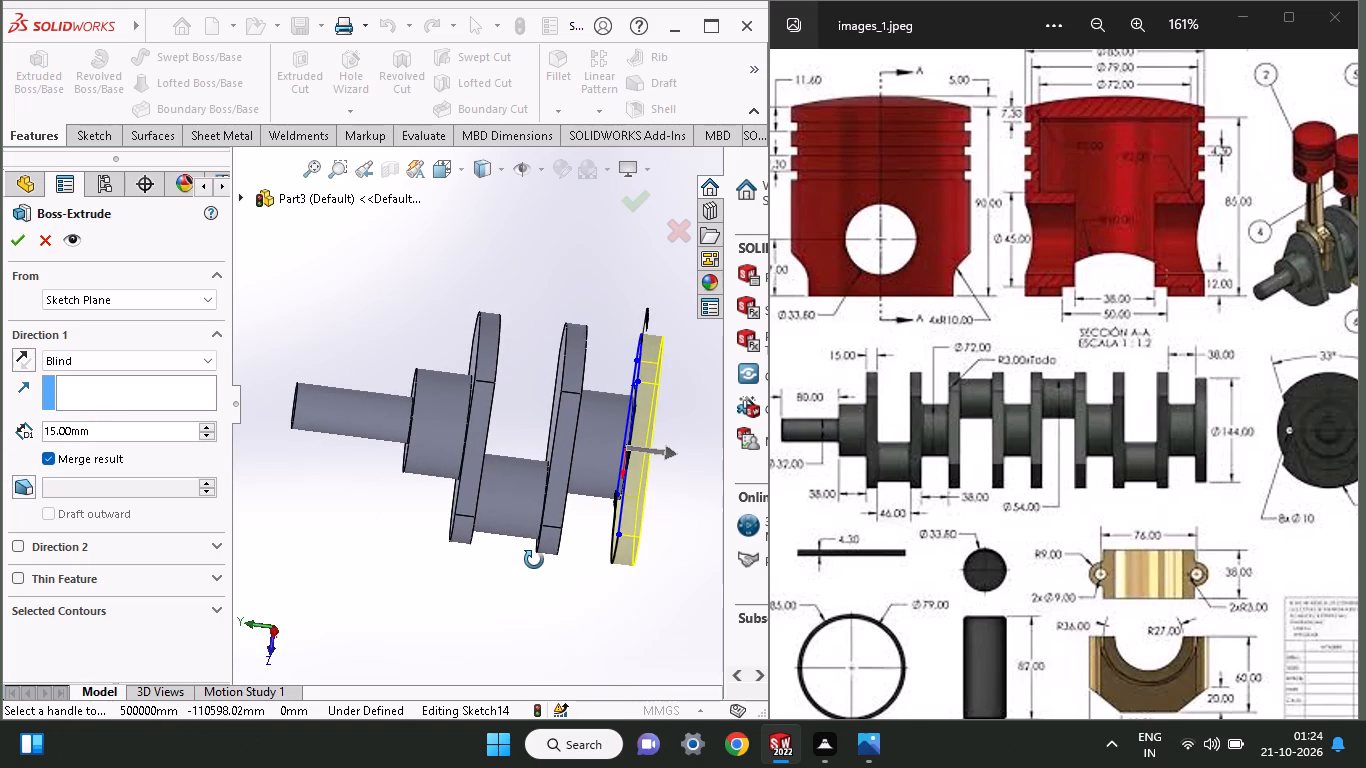
{"action": "middle_click_drag", "start_coordinate": [534, 560], "coordinate": [459, 574]}
{"action": "left_click", "coordinate": [8, 242]}
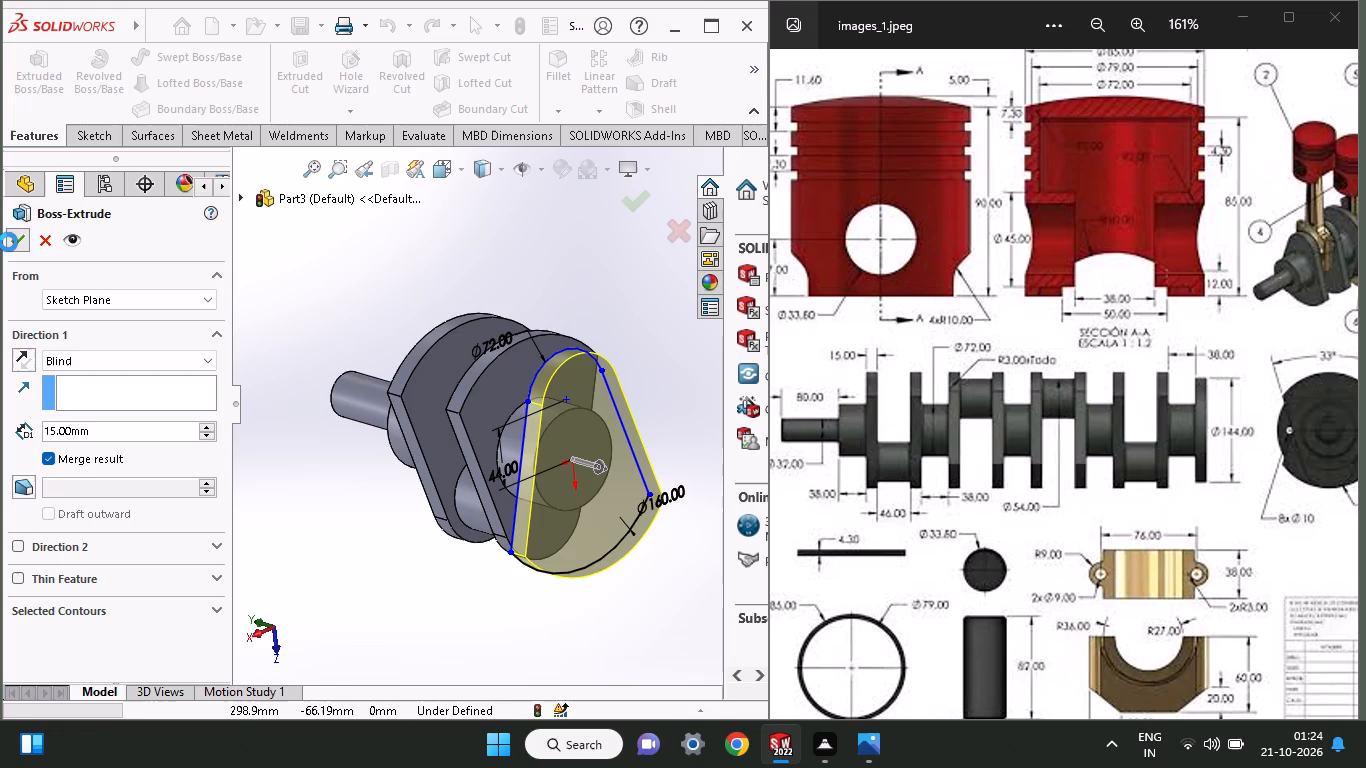
Edit the first crank web's extrusion (Boss-Extrude8) and set its depth to 15 mm.
{"action": "left_click", "coordinate": [427, 446]}
{"action": "right_click", "coordinate": [88, 504]}
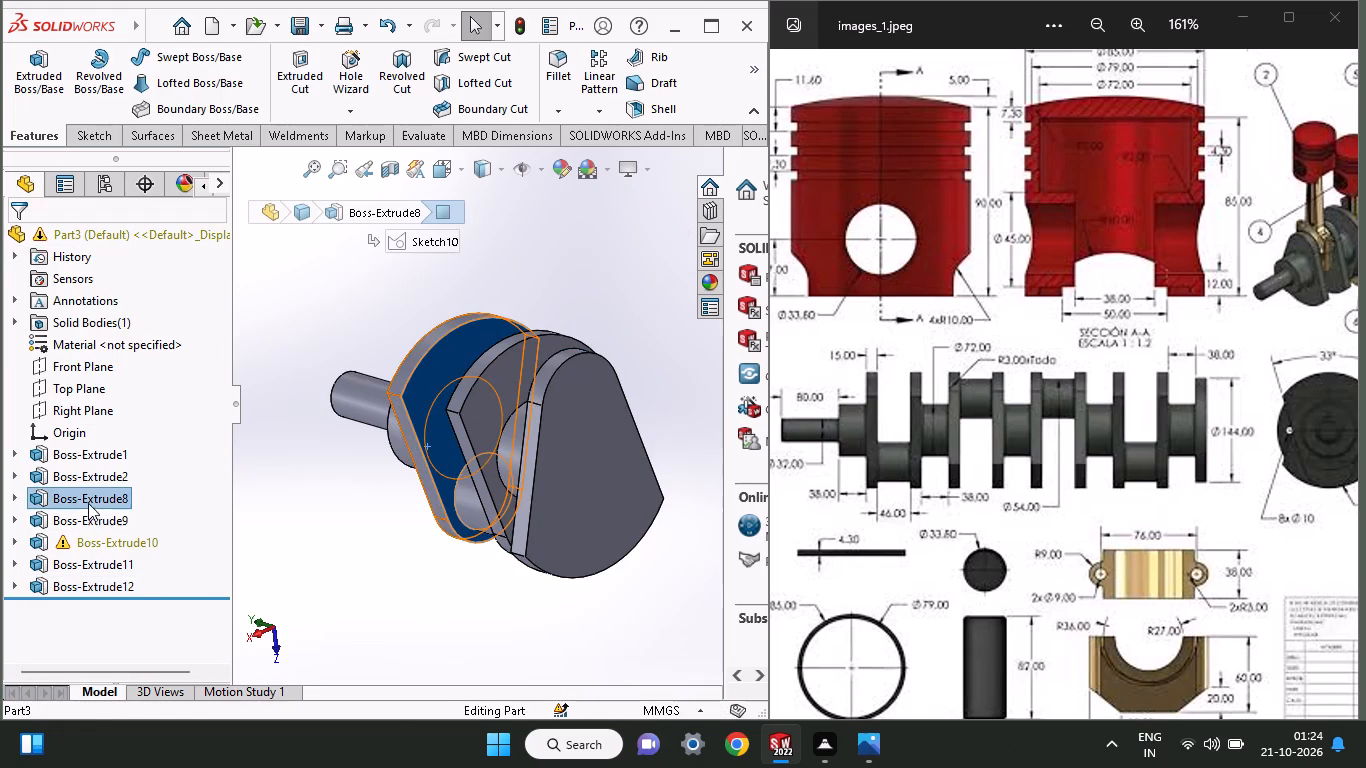
{"action": "left_click", "coordinate": [116, 286]}
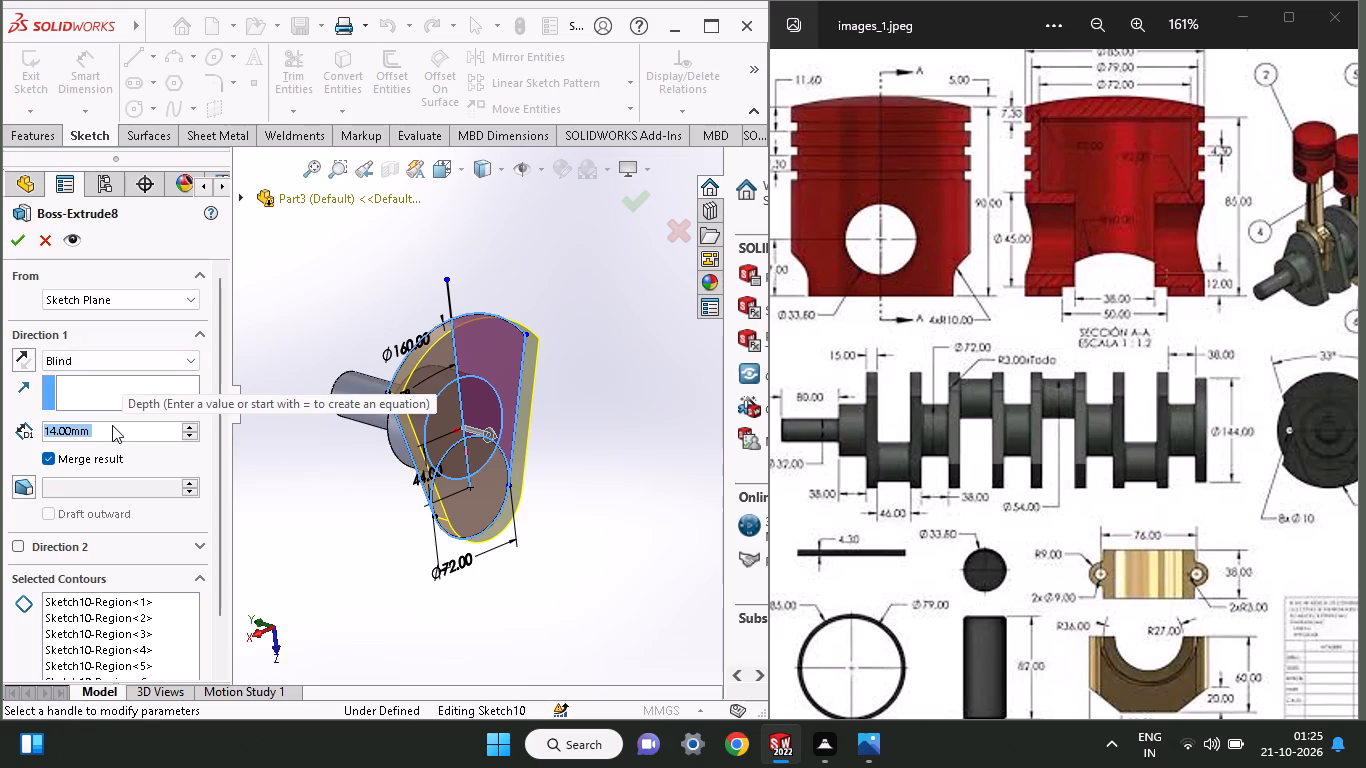
{"action": "type", "text": "15"}
{"action": "key", "text": "Return"}
{"action": "left_click", "coordinate": [24, 241]}
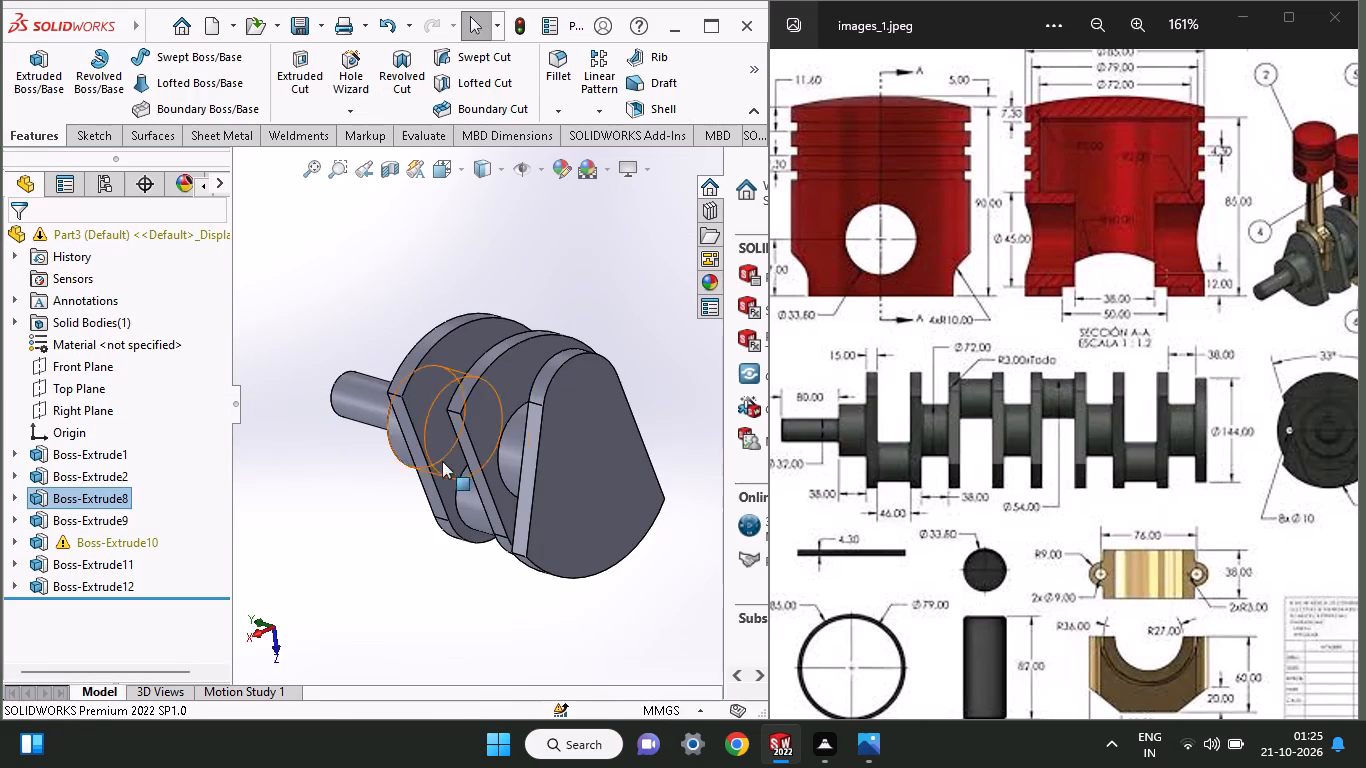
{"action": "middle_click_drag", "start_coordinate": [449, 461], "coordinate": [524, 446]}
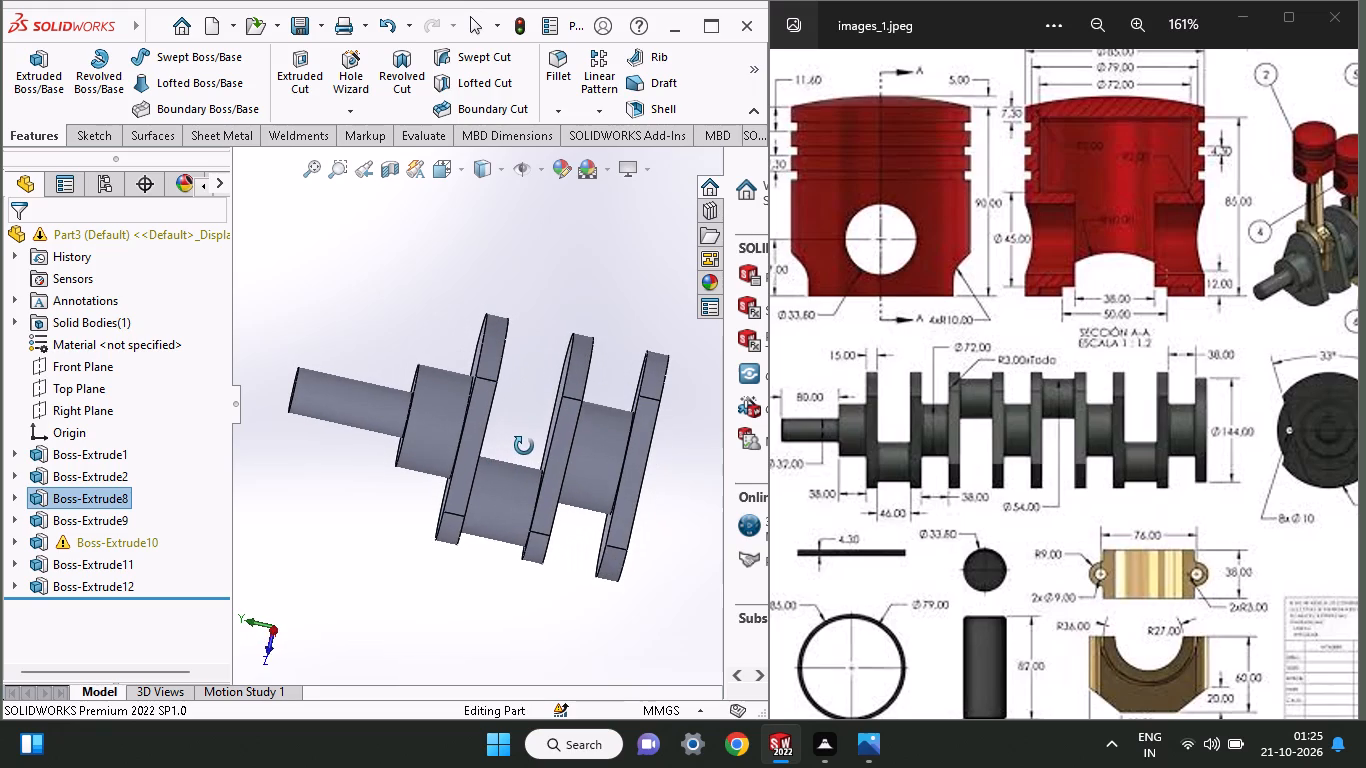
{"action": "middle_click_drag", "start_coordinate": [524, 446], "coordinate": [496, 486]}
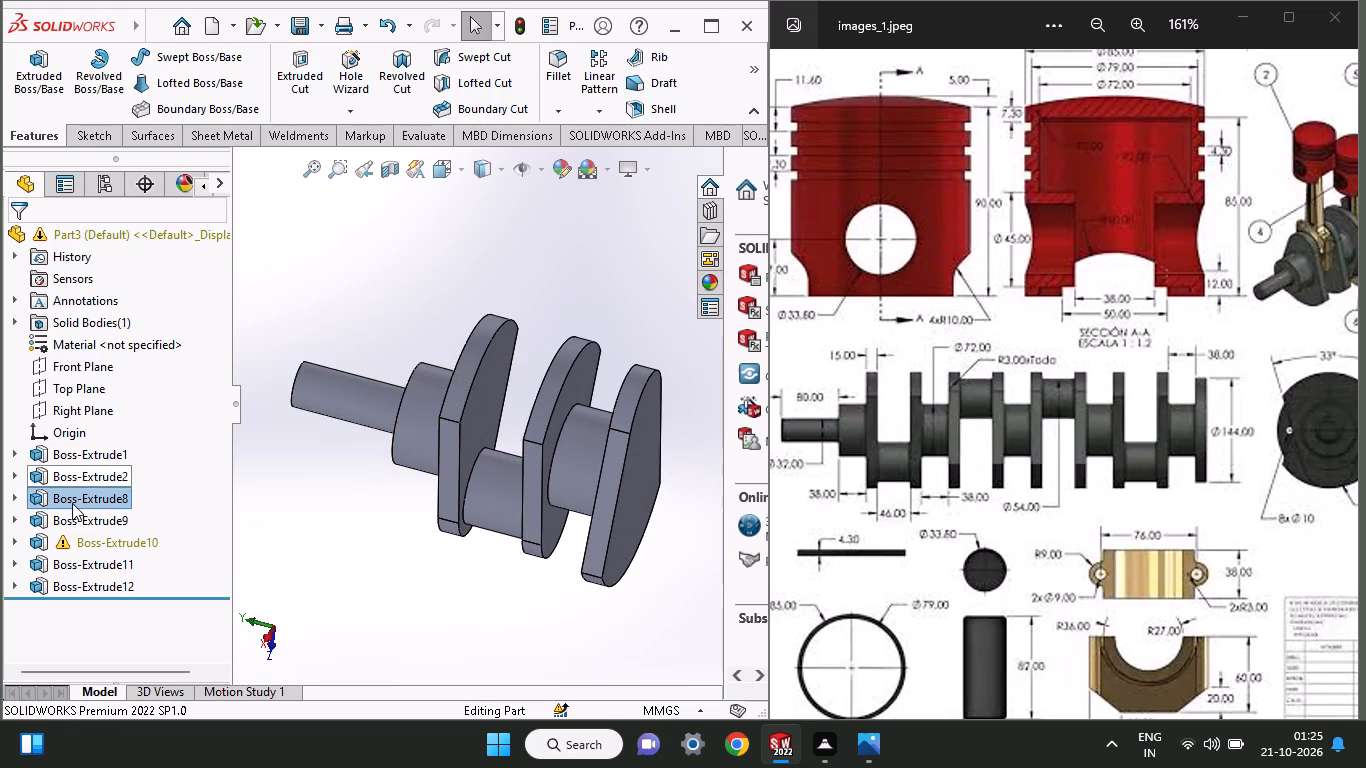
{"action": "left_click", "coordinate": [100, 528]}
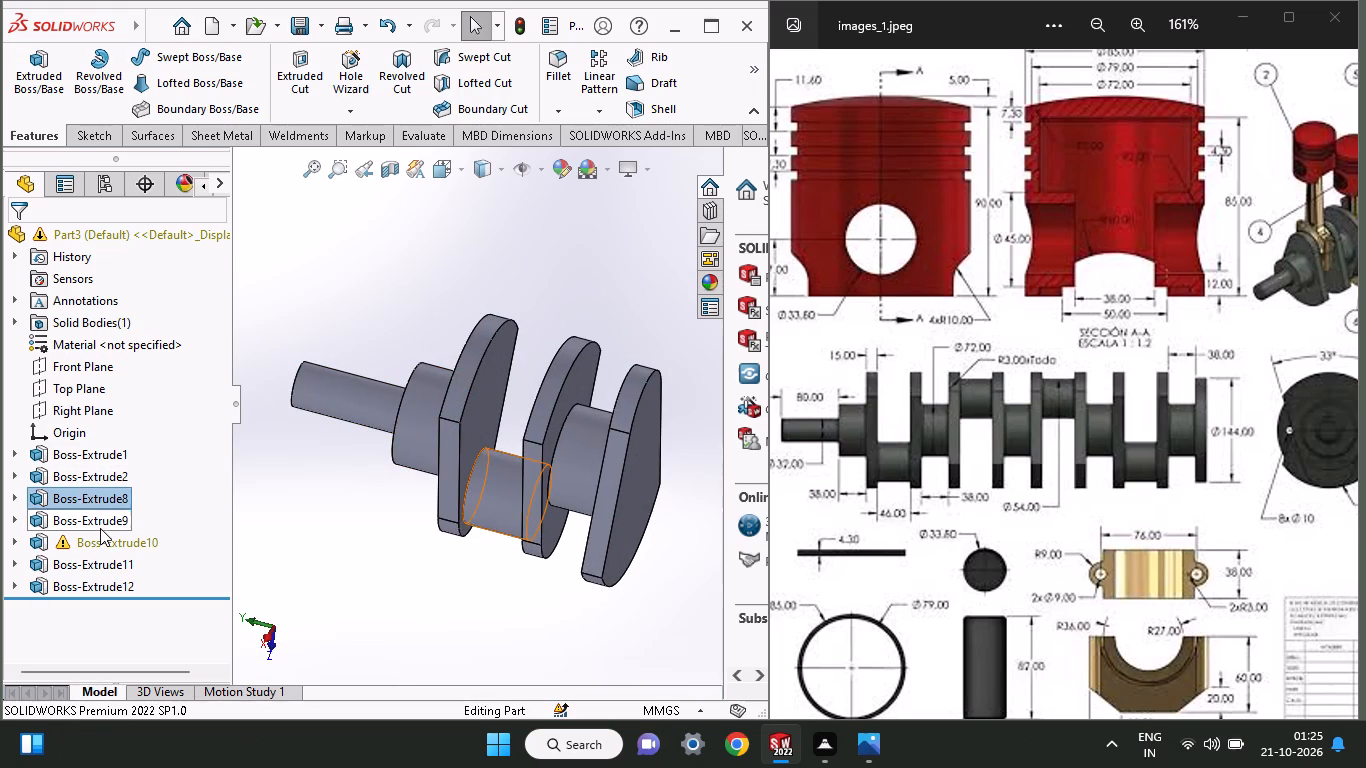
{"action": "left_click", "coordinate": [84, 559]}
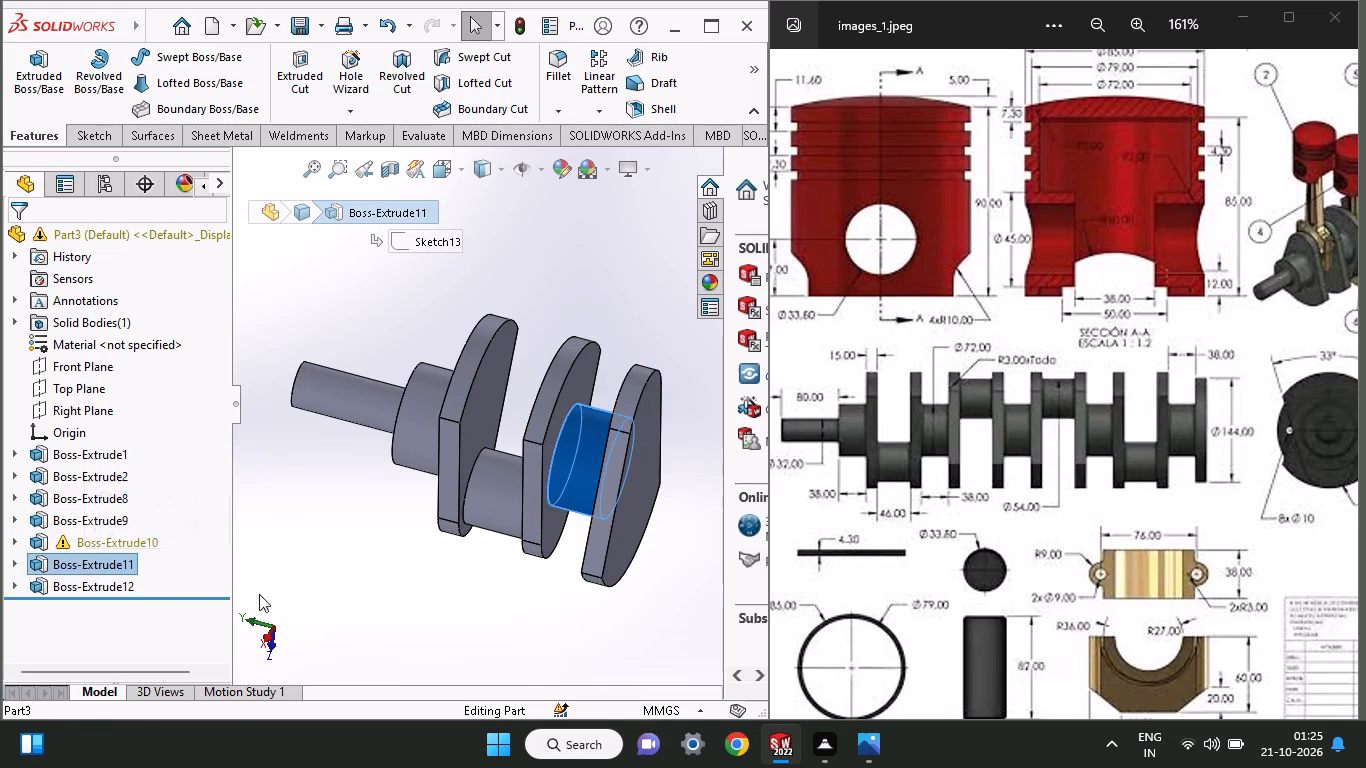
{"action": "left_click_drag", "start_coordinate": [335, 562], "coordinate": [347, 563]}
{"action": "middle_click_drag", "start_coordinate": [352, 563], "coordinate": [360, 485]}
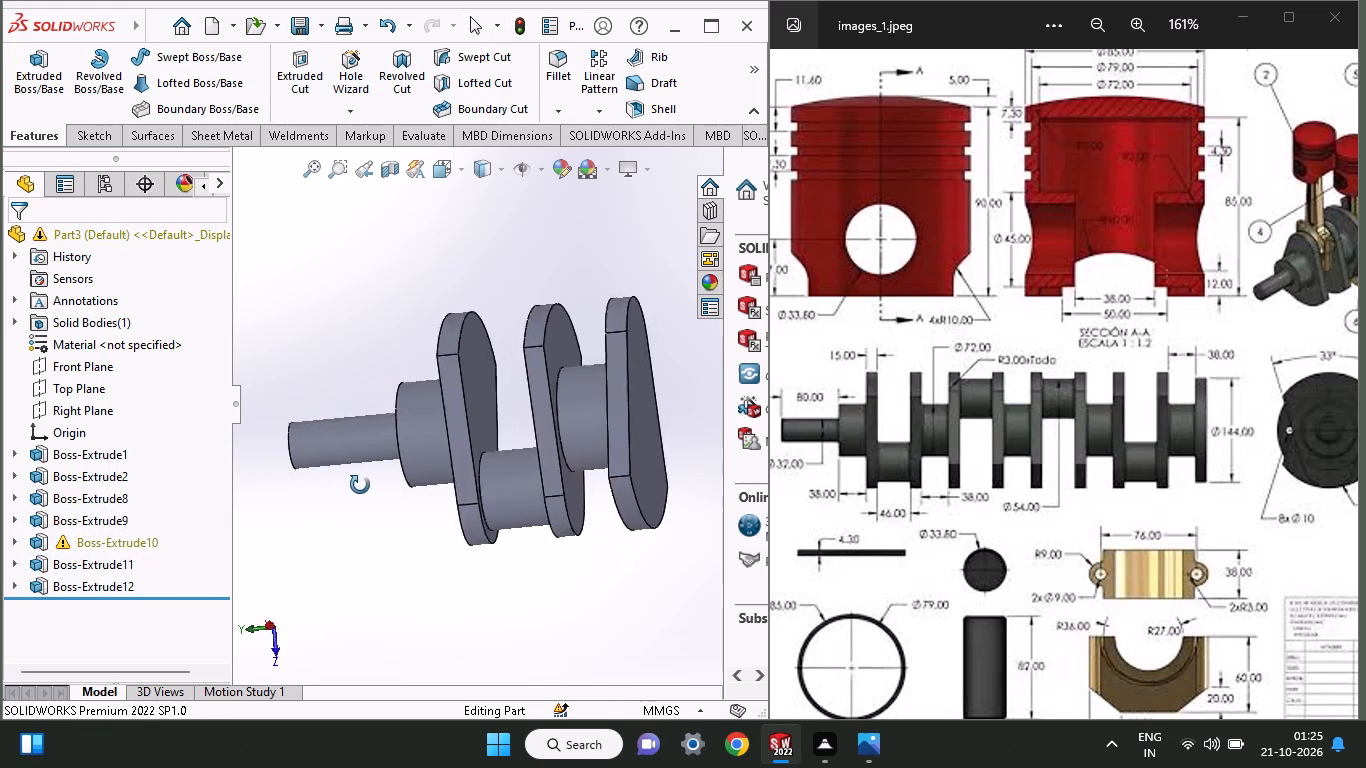
Sketch a circle about 39 mm in diameter on the last web's outer face, centred on its narrow rounded end.
{"action": "middle_click_drag", "start_coordinate": [360, 485], "coordinate": [233, 528]}
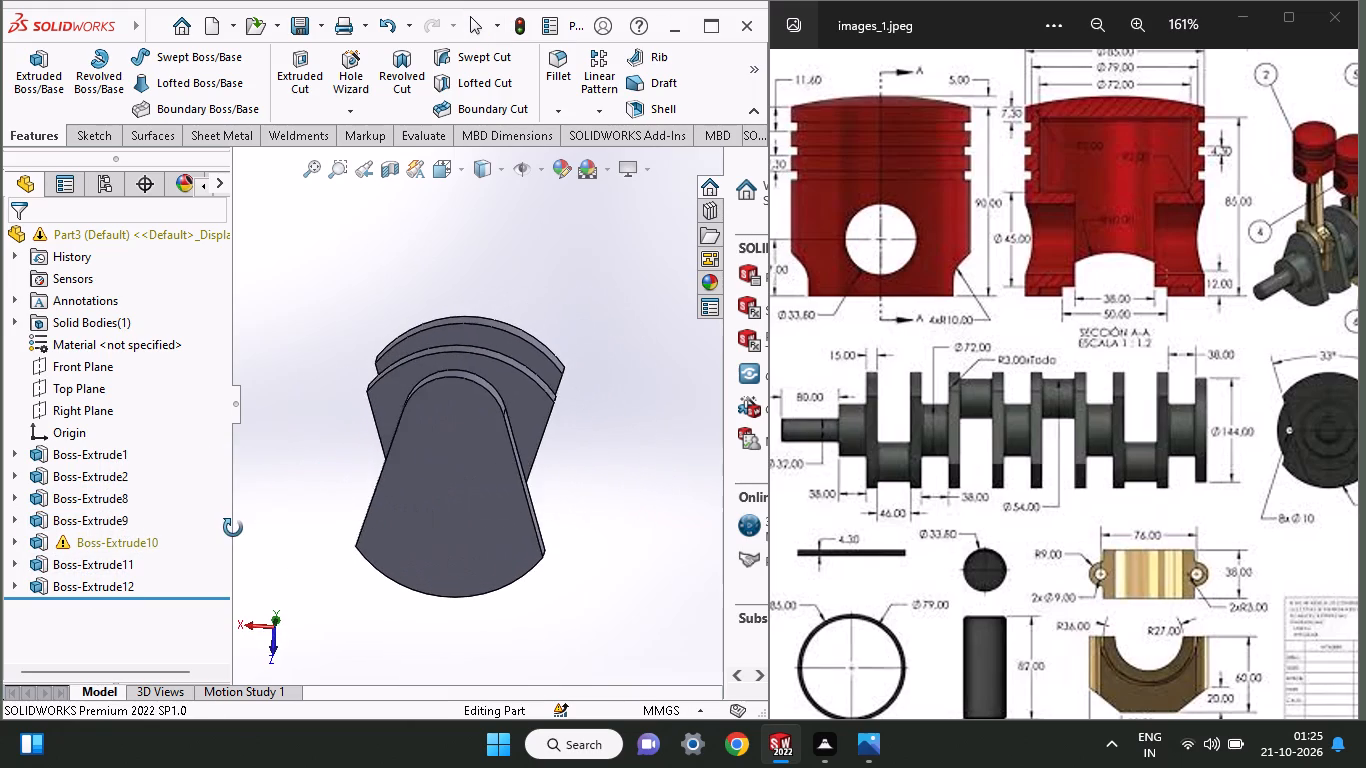
{"action": "middle_click_drag", "start_coordinate": [233, 528], "coordinate": [221, 529]}
{"action": "left_click", "coordinate": [413, 512]}
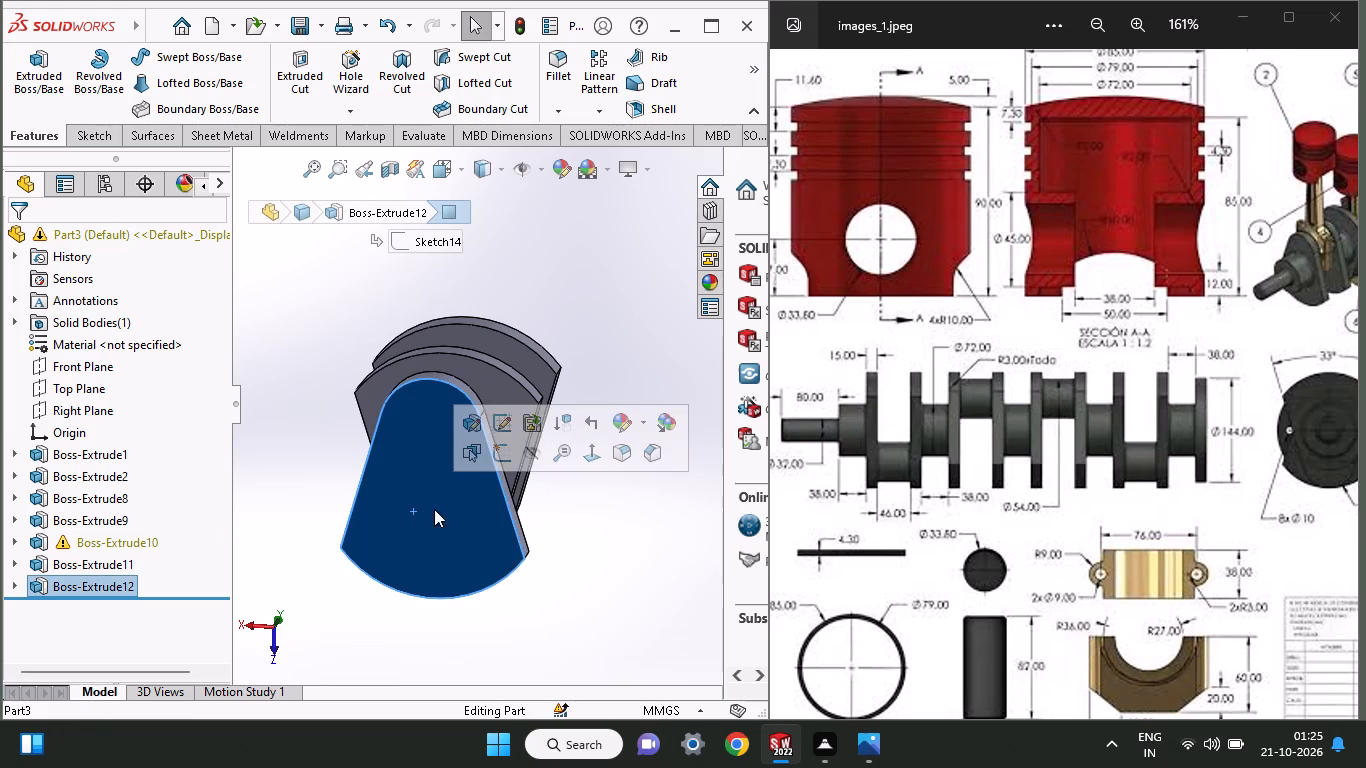
{"action": "left_click", "coordinate": [509, 458]}
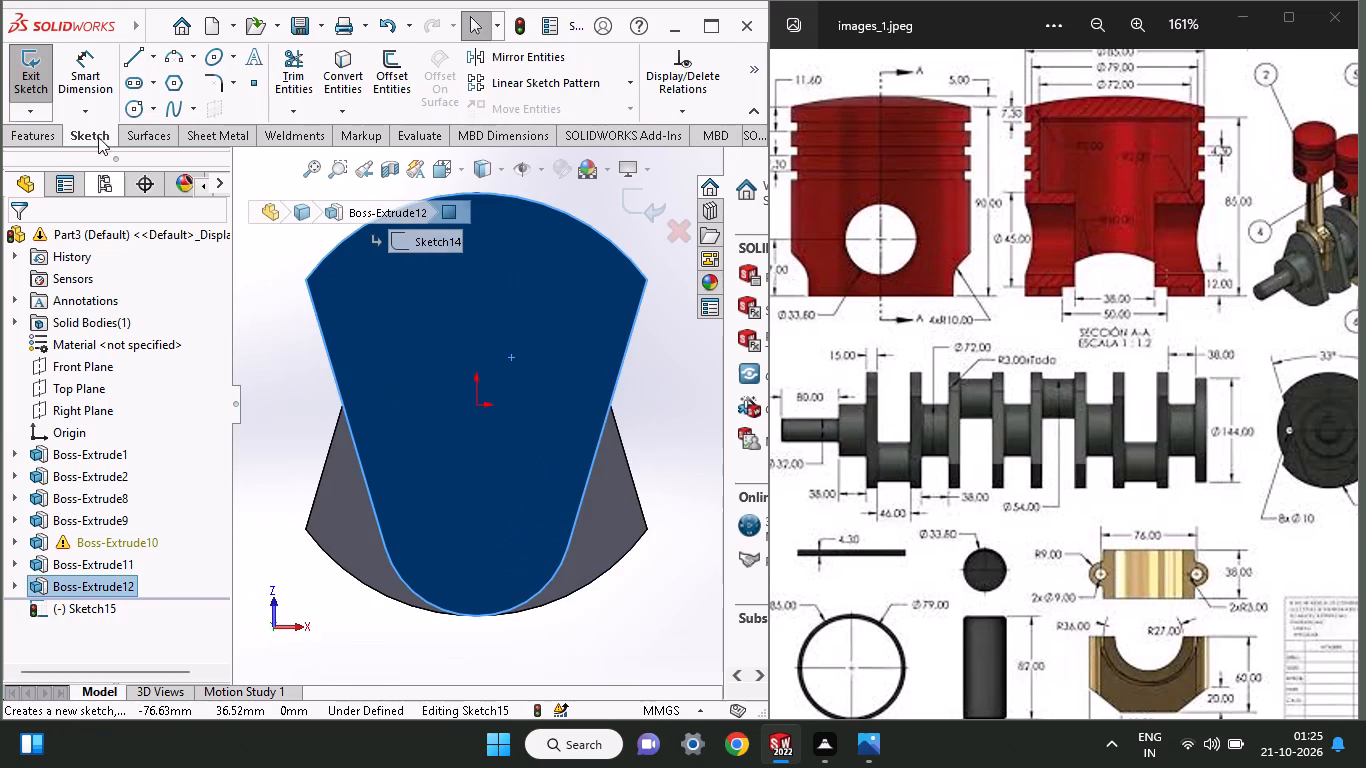
{"action": "left_click", "coordinate": [129, 112]}
{"action": "middle_click_drag", "start_coordinate": [405, 474], "coordinate": [509, 479]}
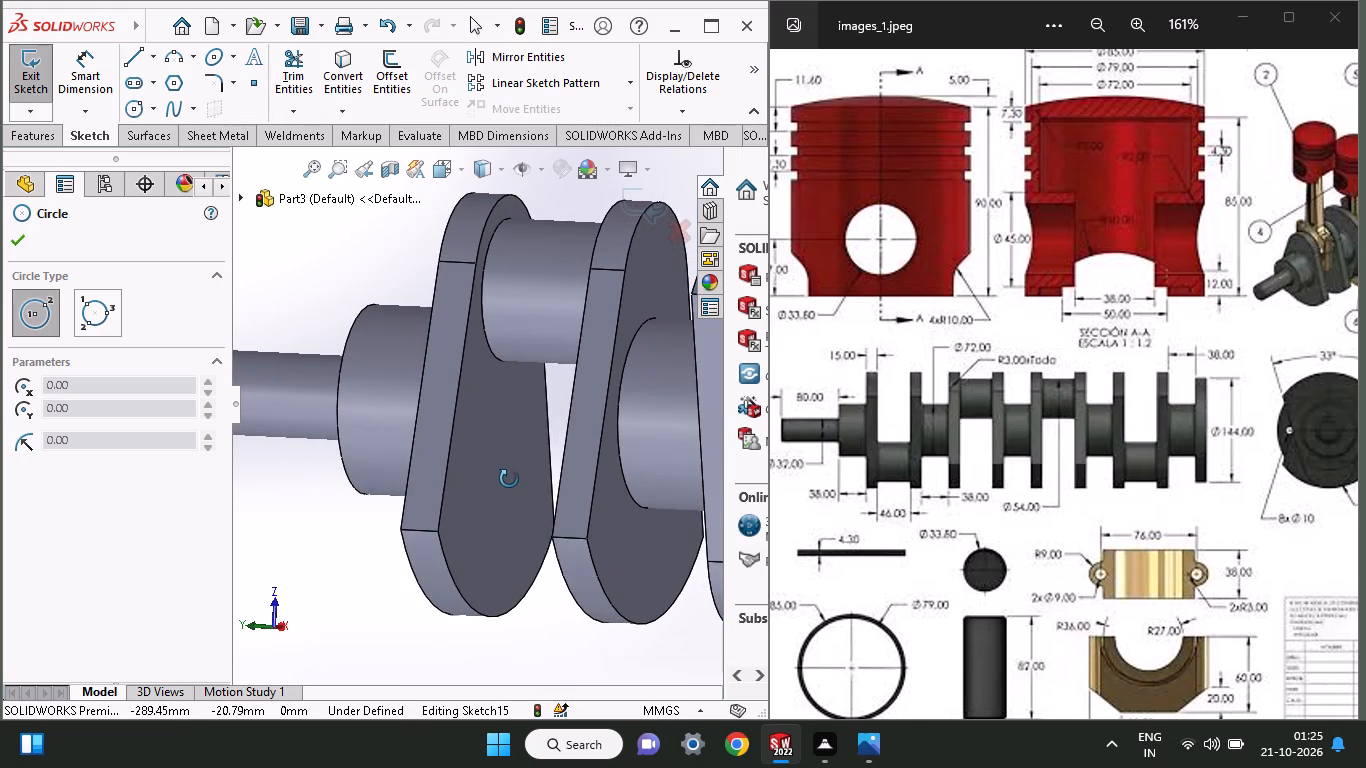
{"action": "middle_click_drag", "start_coordinate": [509, 479], "coordinate": [431, 485]}
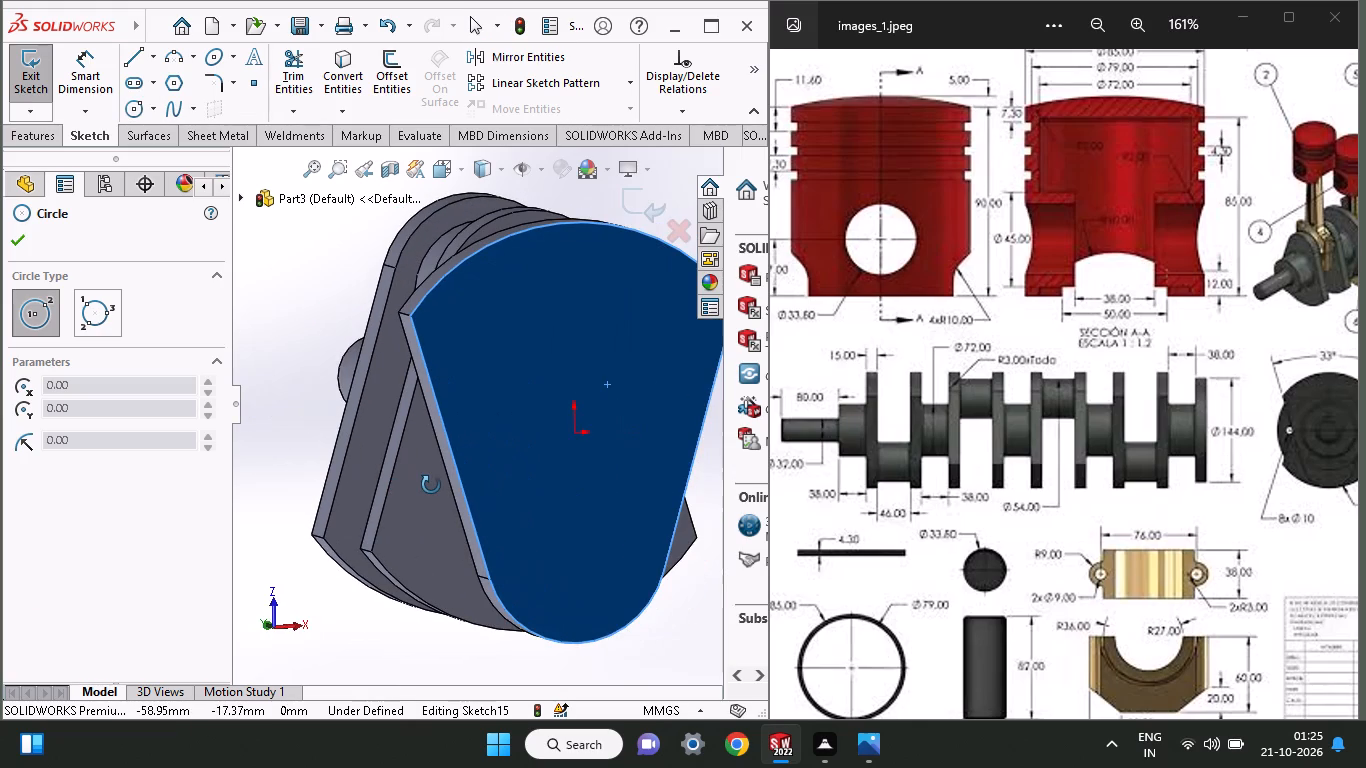
{"action": "middle_click_drag", "start_coordinate": [431, 485], "coordinate": [529, 483]}
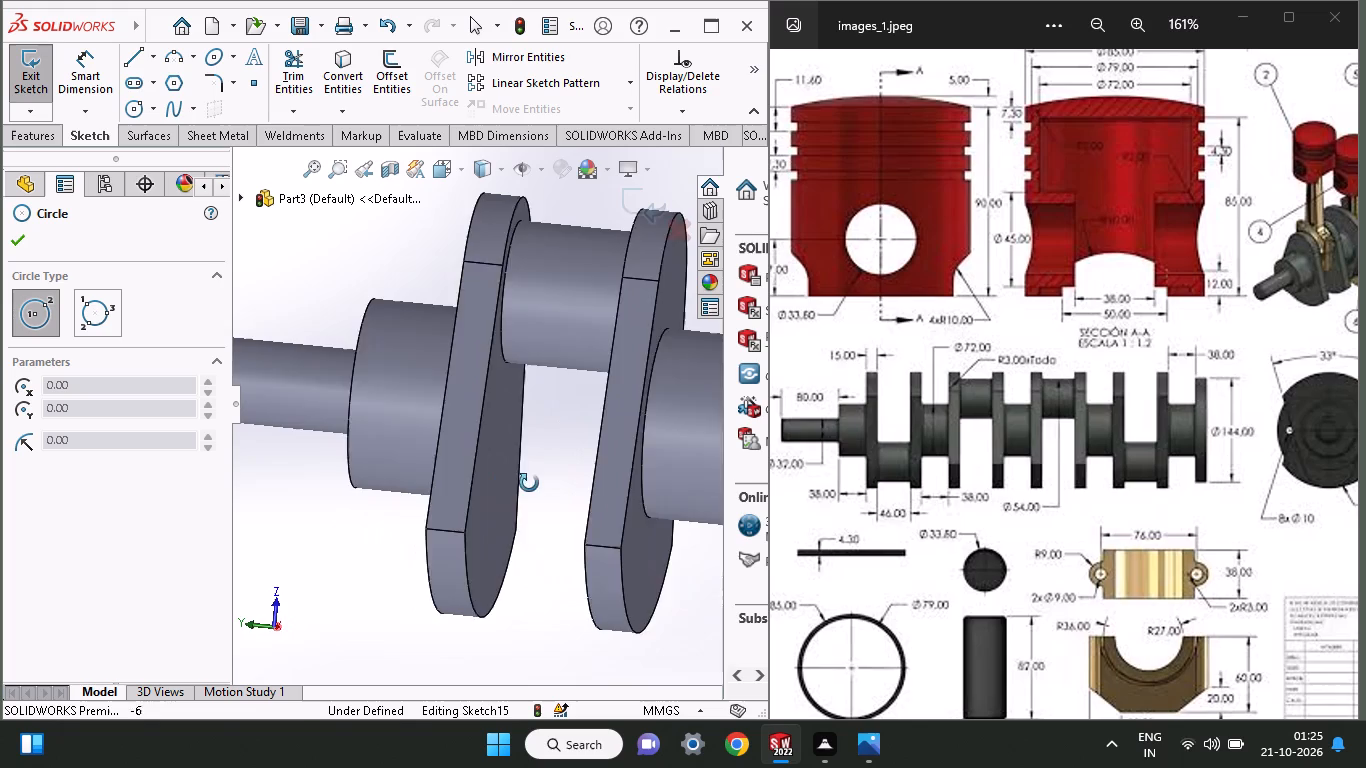
{"action": "middle_click_drag", "start_coordinate": [529, 483], "coordinate": [571, 481]}
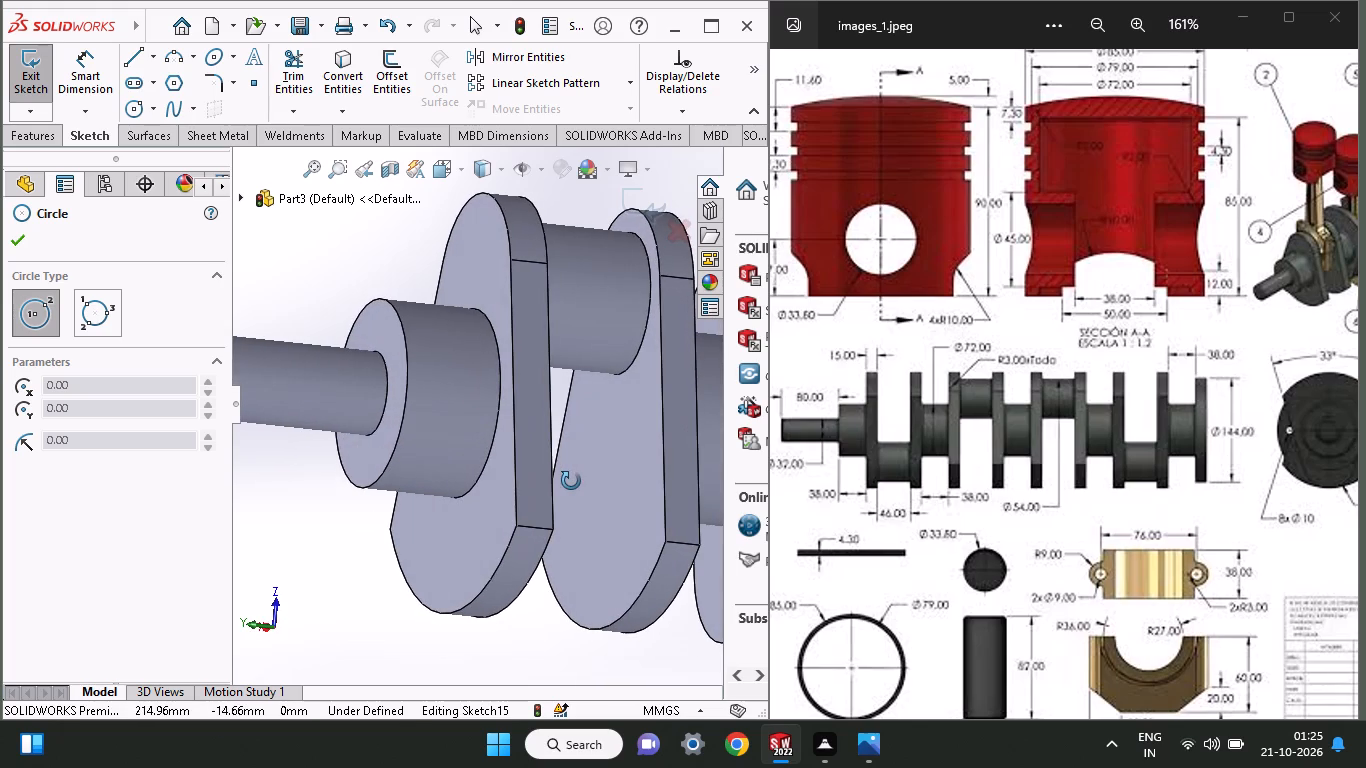
{"action": "middle_click_drag", "start_coordinate": [571, 481], "coordinate": [558, 483]}
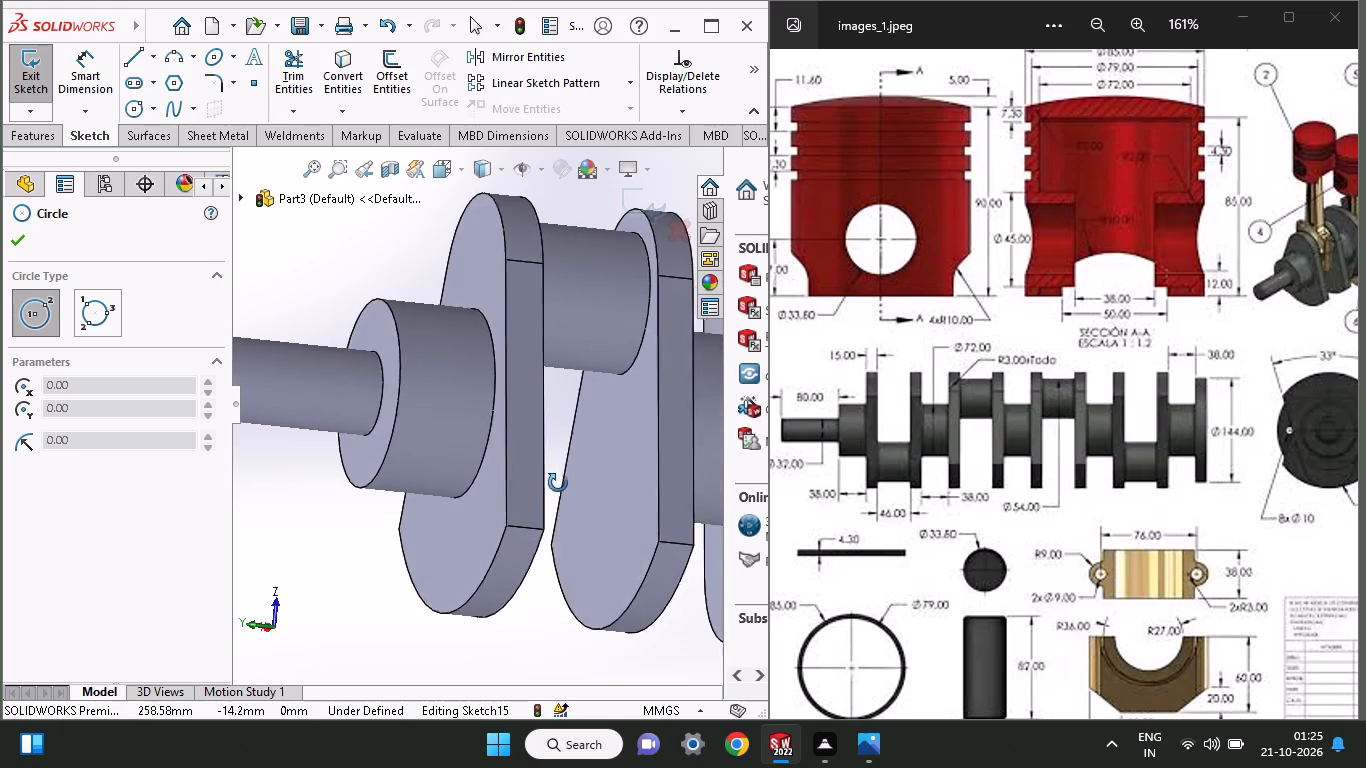
{"action": "middle_click_drag", "start_coordinate": [558, 483], "coordinate": [448, 477]}
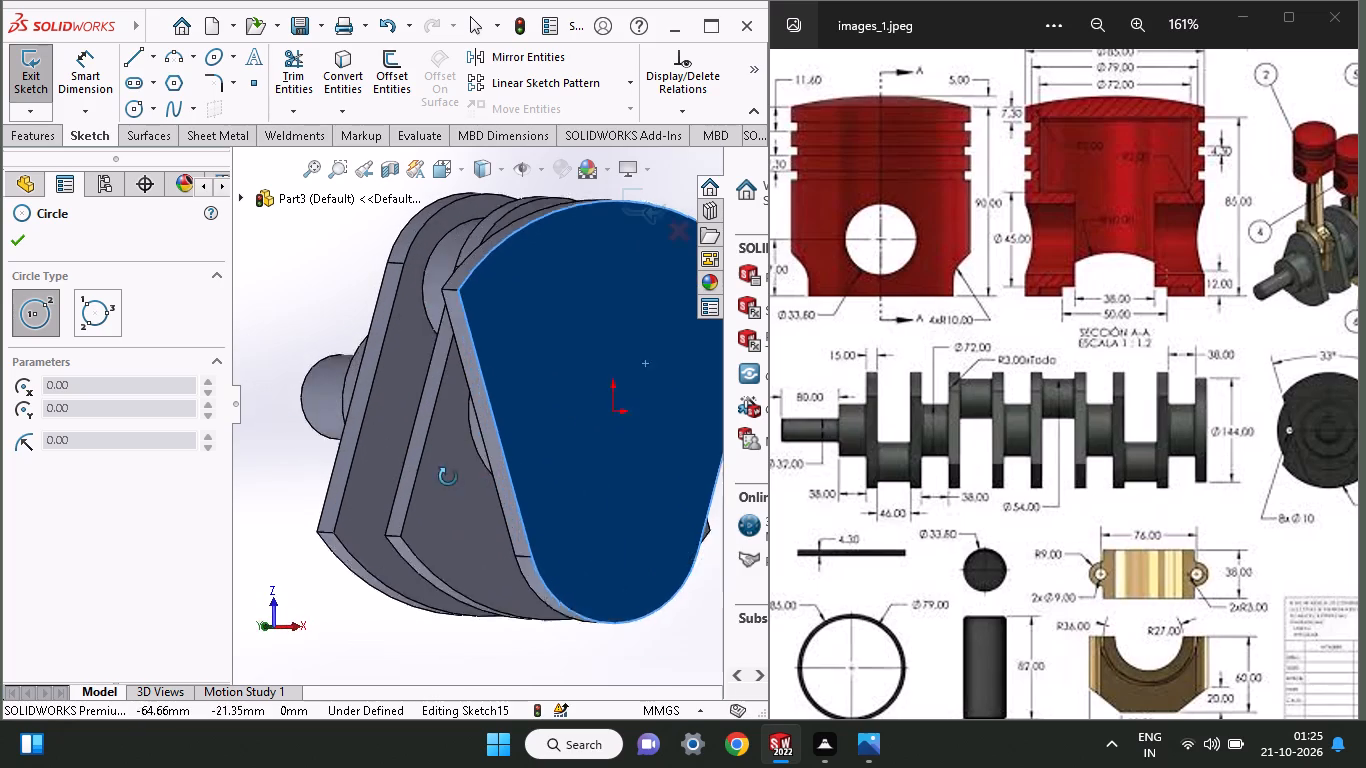
{"action": "middle_click_drag", "start_coordinate": [448, 477], "coordinate": [428, 467]}
{"action": "left_click_drag", "start_coordinate": [1239, 301], "coordinate": [1129, 331]}
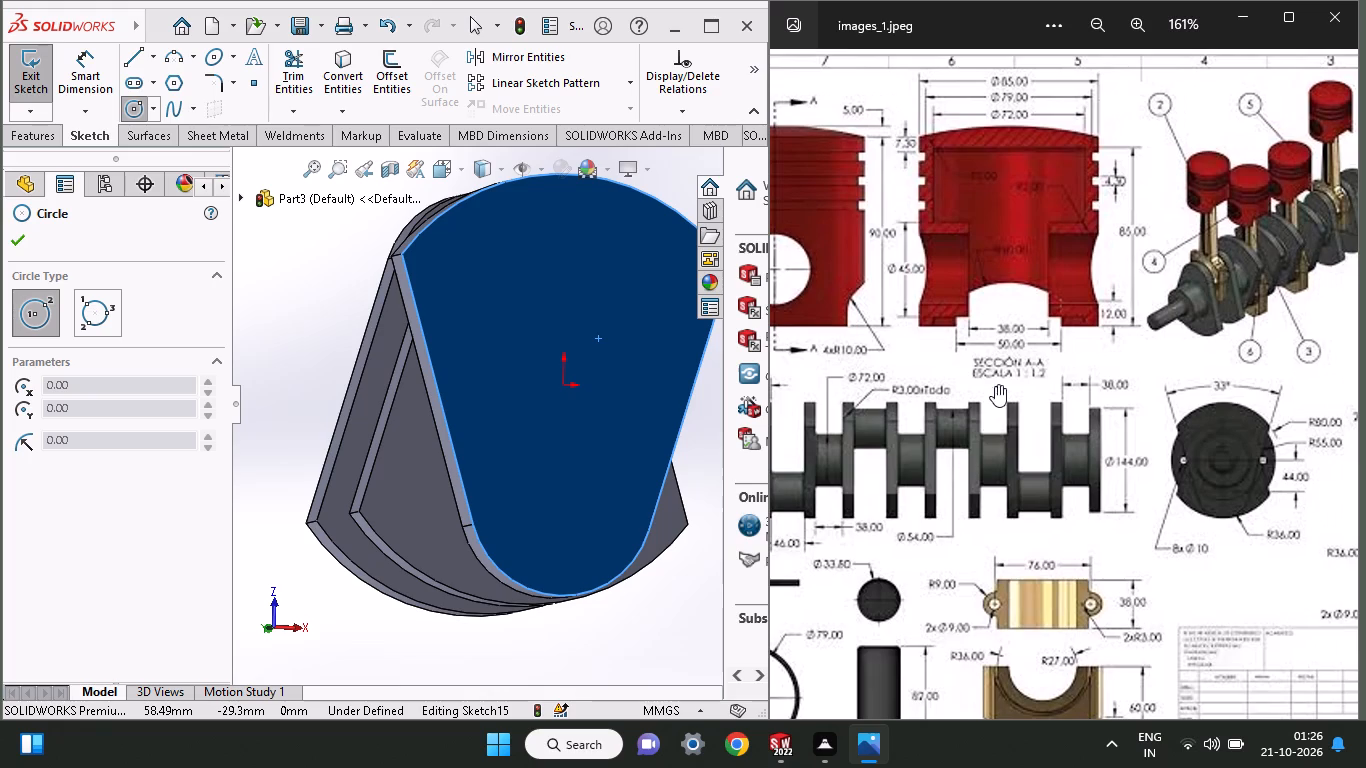
{"action": "left_click", "coordinate": [559, 503]}
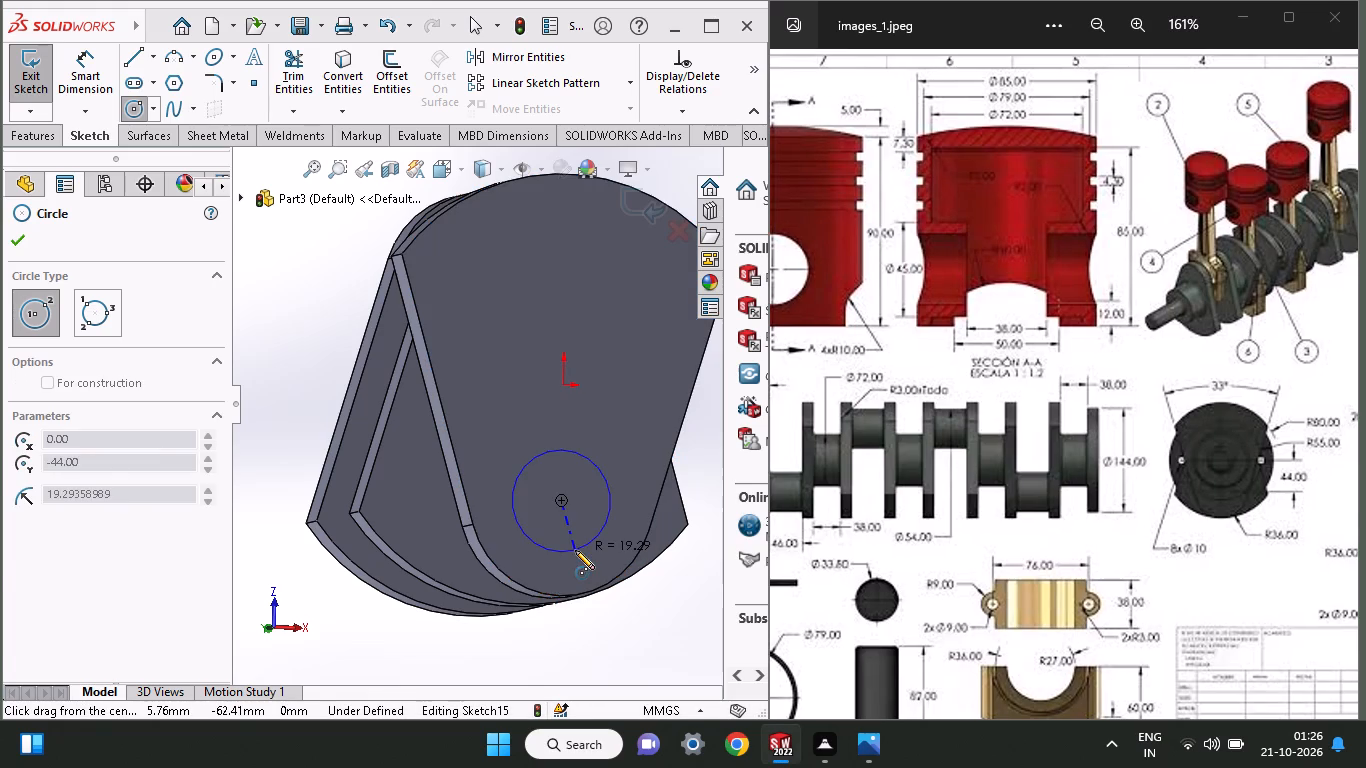
{"action": "left_click", "coordinate": [575, 550]}
Dimension the new crankpin circle's diameter as 54 mm.
{"action": "left_click", "coordinate": [88, 84]}
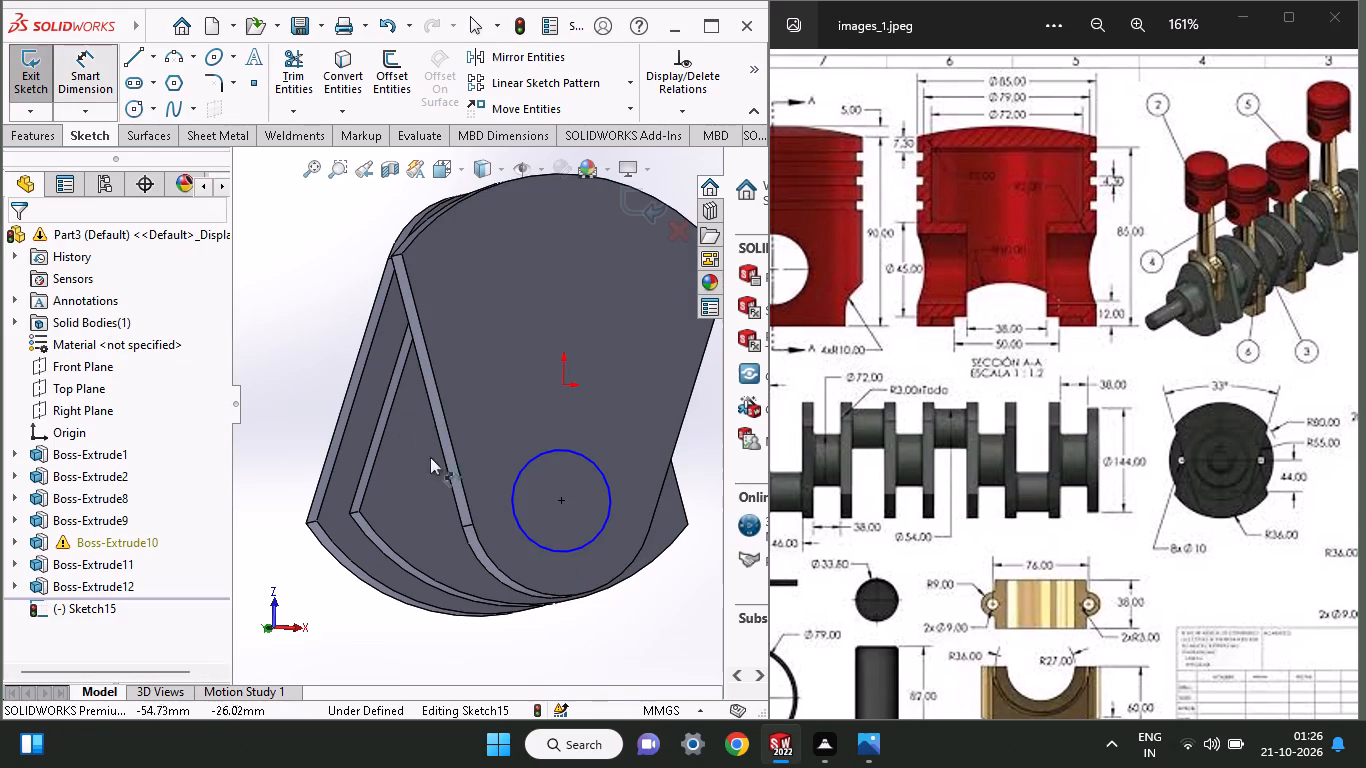
{"action": "left_click", "coordinate": [566, 556]}
{"action": "left_click", "coordinate": [648, 396]}
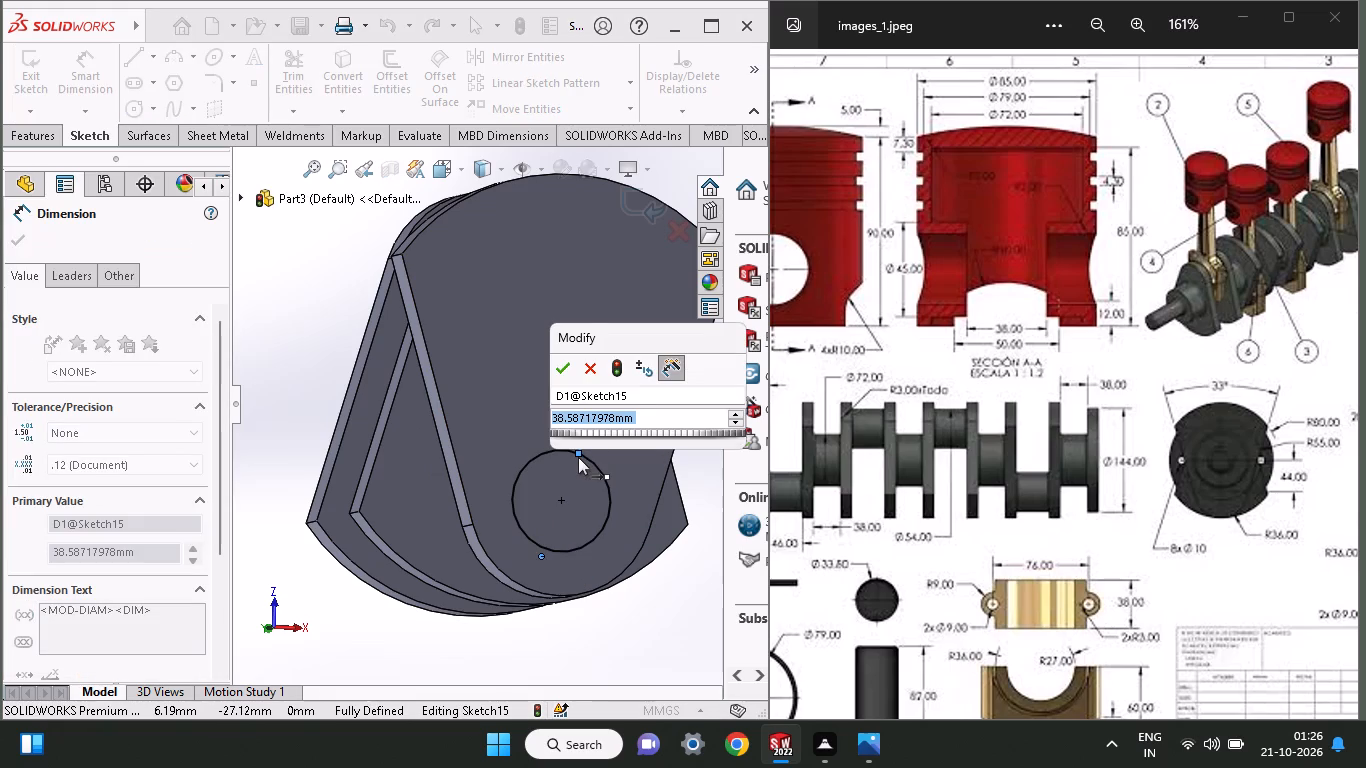
{"action": "type", "text": "54"}
{"action": "key", "text": "Return"}
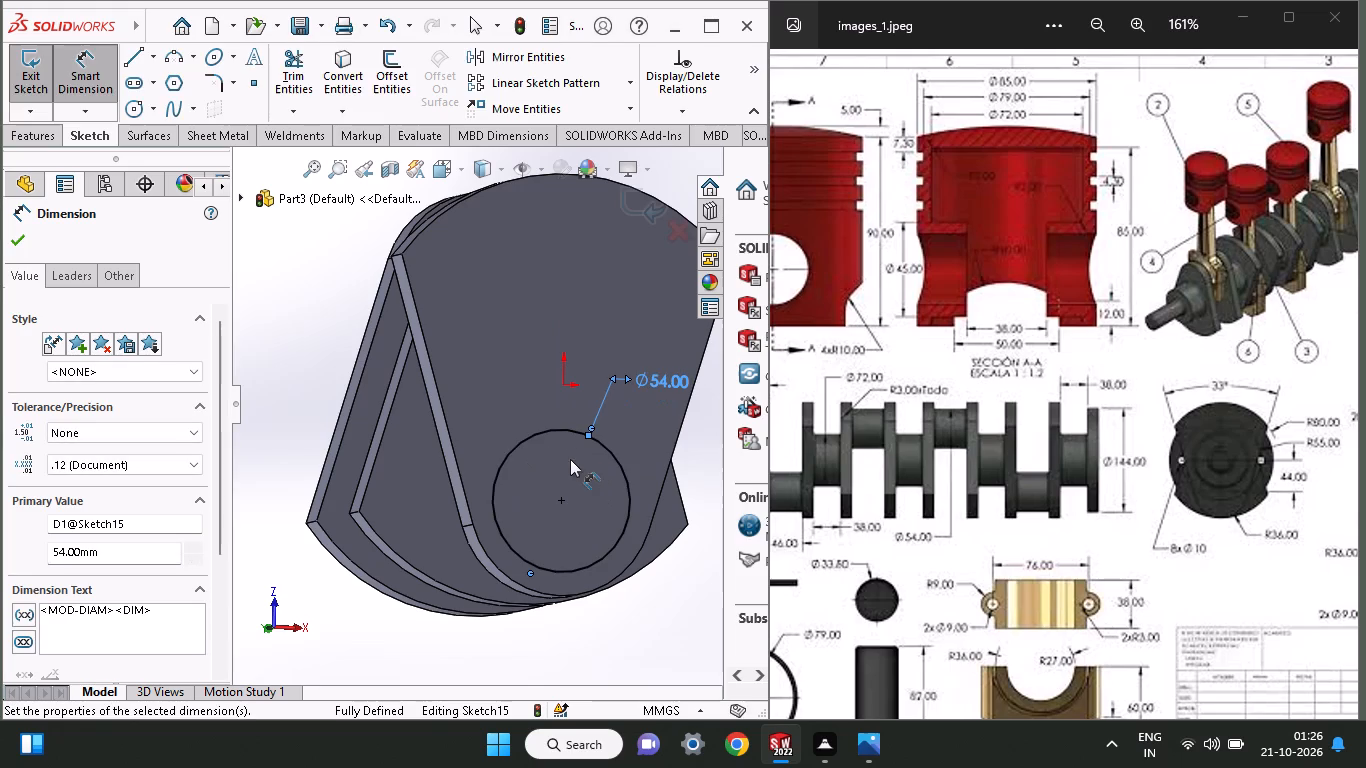
Extrude the 54 mm circle outward as a 46 mm blind boss, merged with the crankshaft.
{"action": "left_click", "coordinate": [37, 136]}
{"action": "left_click", "coordinate": [41, 85]}
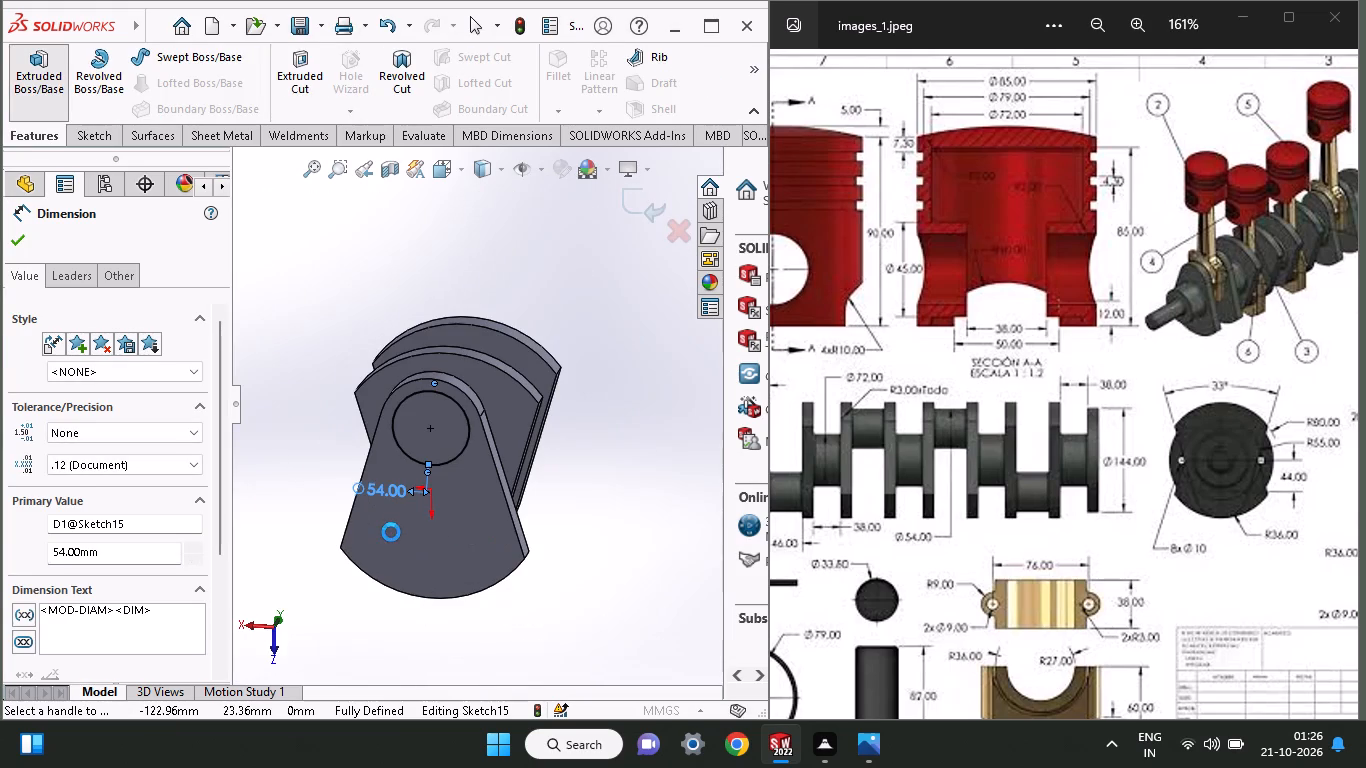
{"action": "middle_click_drag", "start_coordinate": [563, 470], "coordinate": [438, 427]}
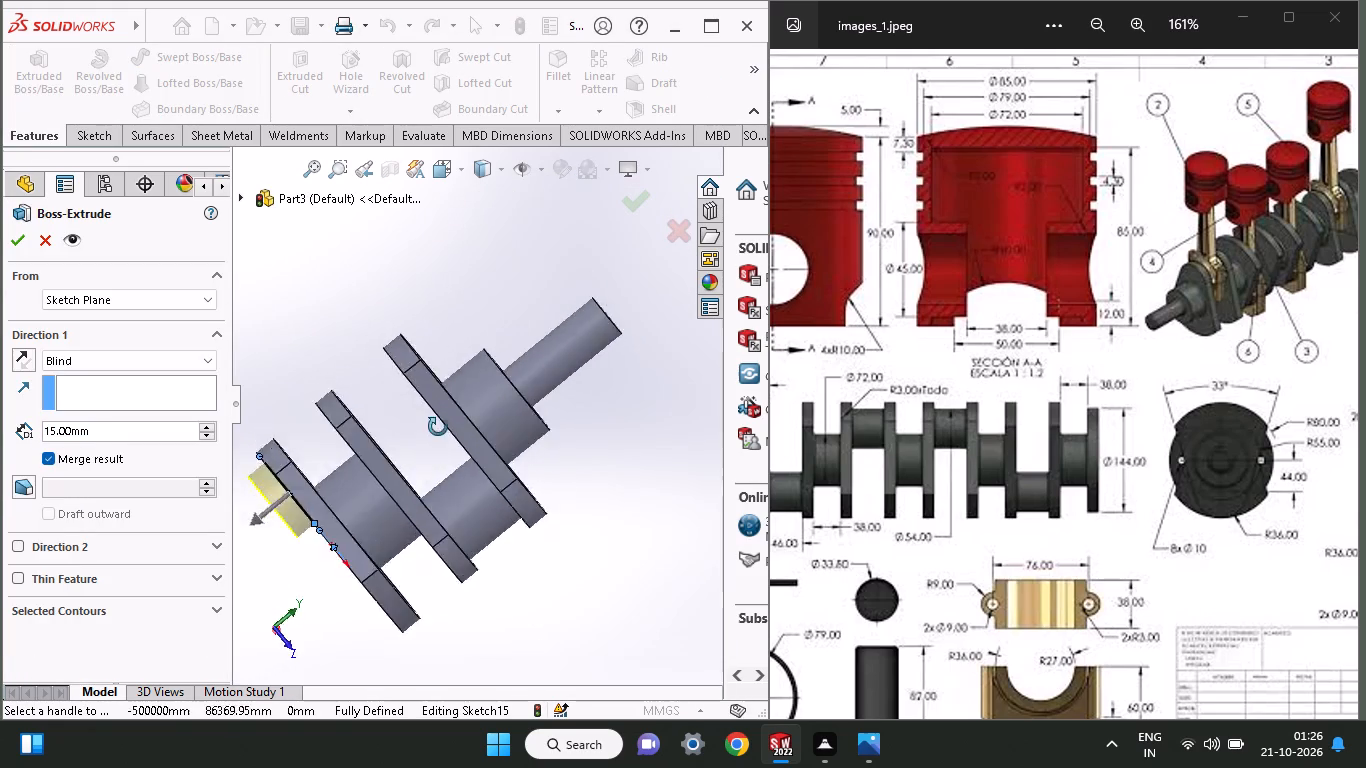
{"action": "middle_click_drag", "start_coordinate": [438, 427], "coordinate": [475, 476]}
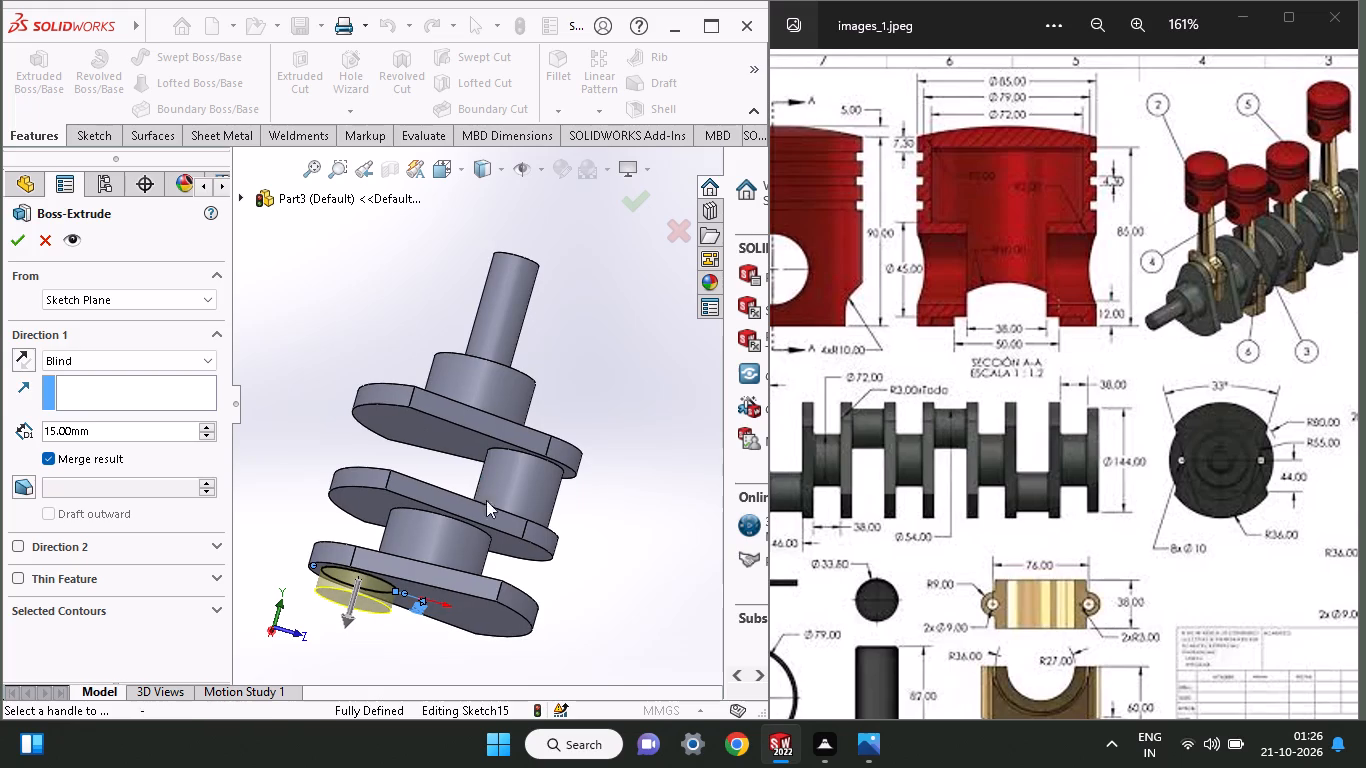
{"action": "middle_click_drag", "start_coordinate": [870, 560], "coordinate": [903, 567]}
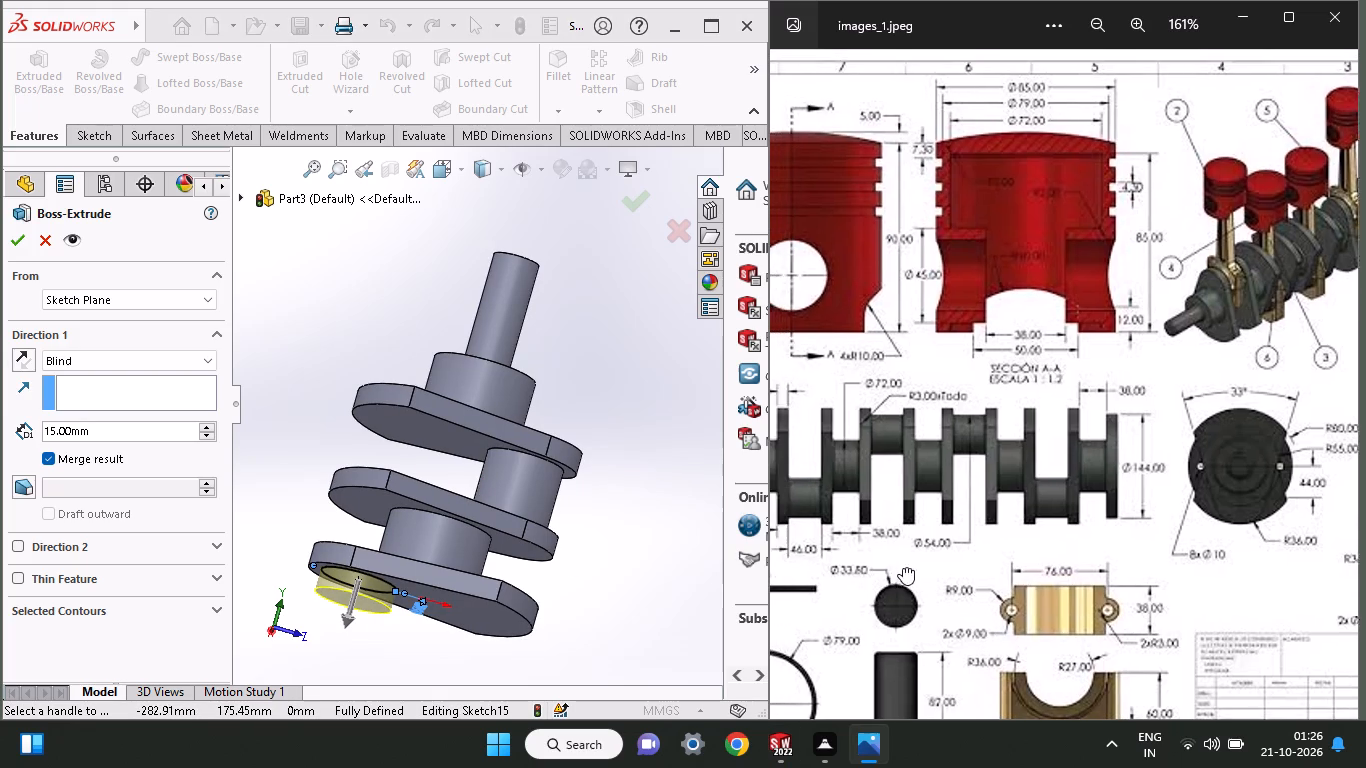
{"action": "middle_click_drag", "start_coordinate": [903, 567], "coordinate": [963, 556]}
{"action": "left_click_drag", "start_coordinate": [120, 438], "coordinate": [31, 426]}
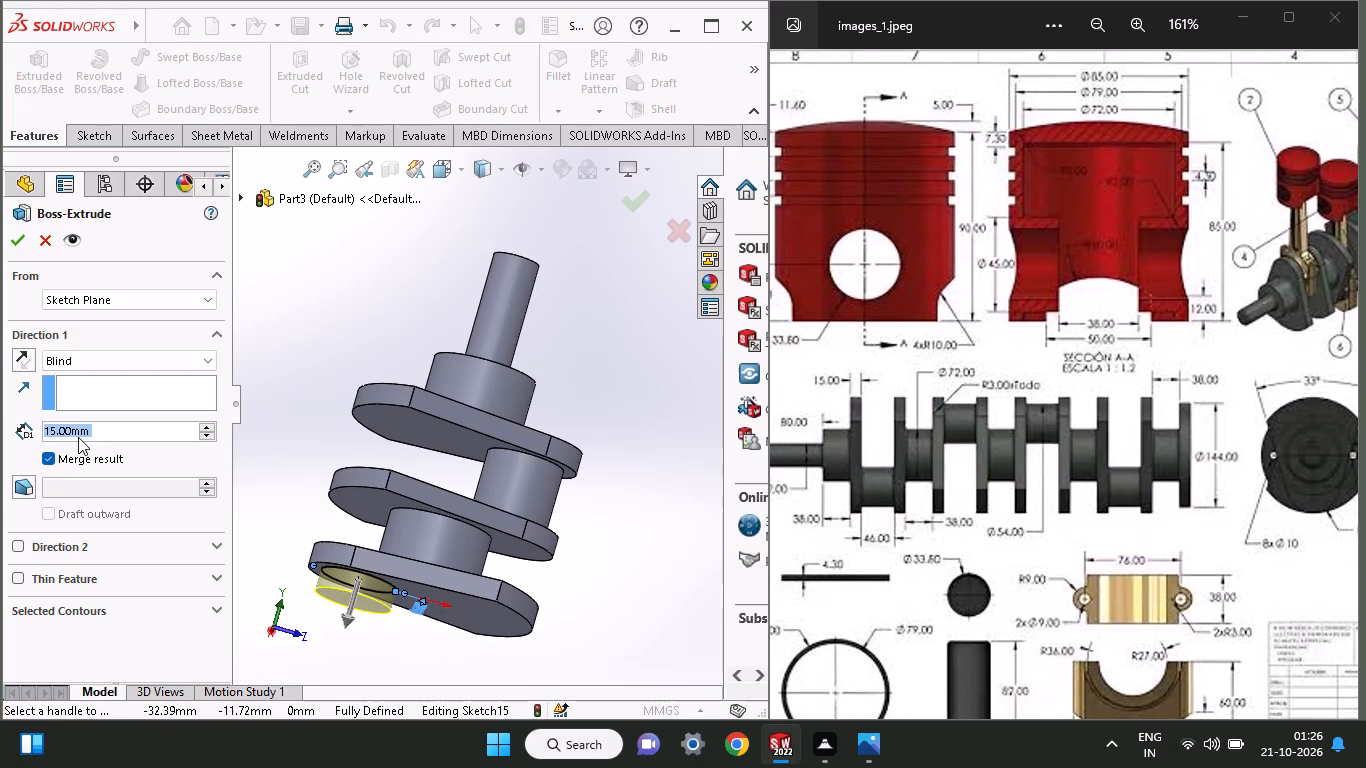
{"action": "type", "text": "46"}
{"action": "key", "text": "Return"}
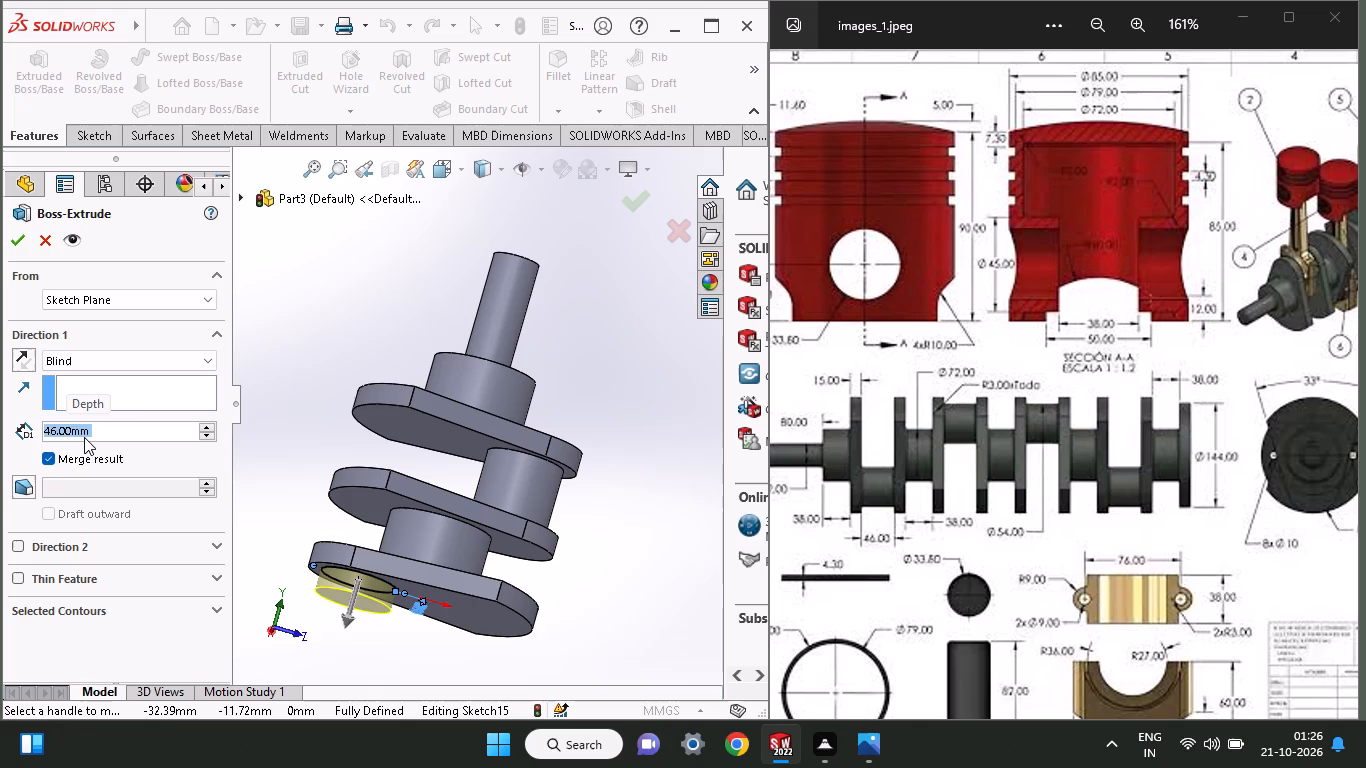
{"action": "left_click", "coordinate": [14, 232]}
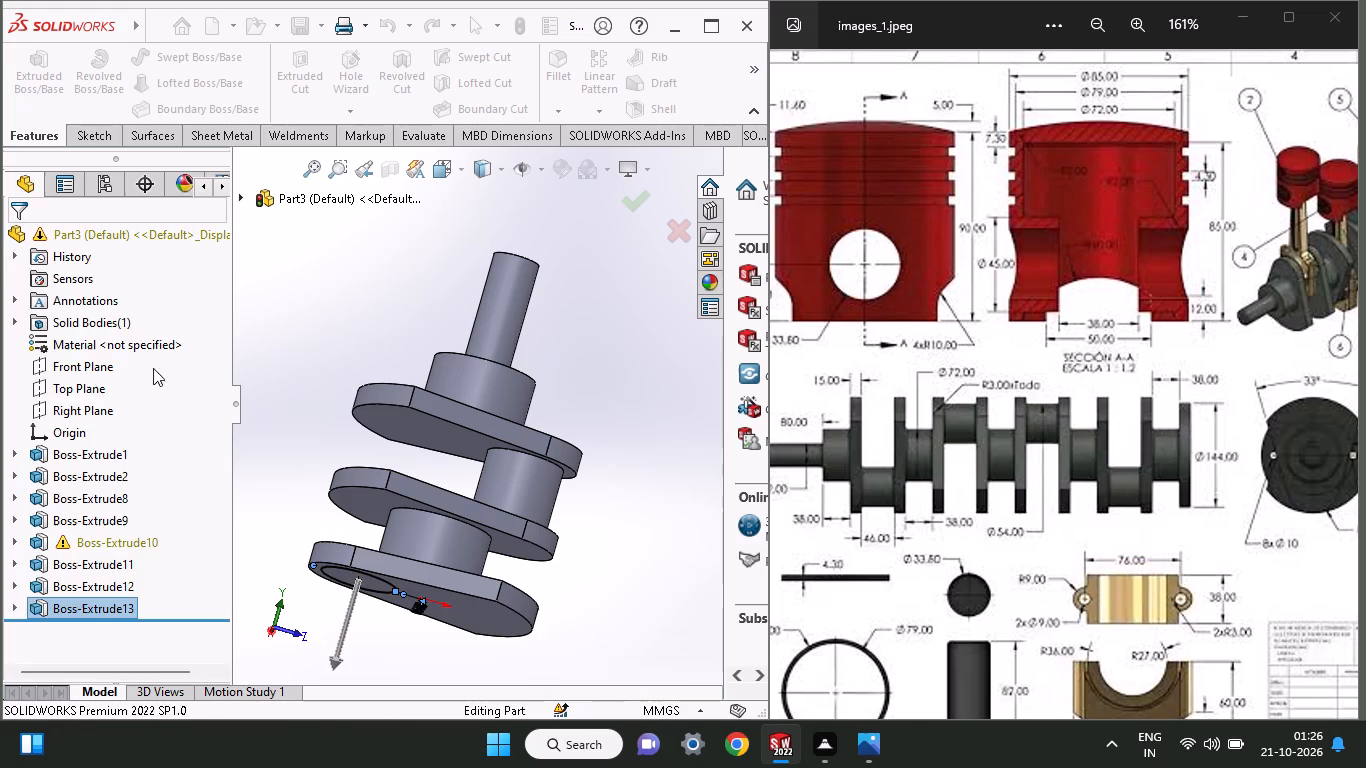
On the new crankpin's end face, sketch an origin-centred circle matching the web's outer arc and a crankpin-centred circle, radius about 36 mm, tangent inside it.
{"action": "middle_click_drag", "start_coordinate": [561, 607], "coordinate": [727, 642]}
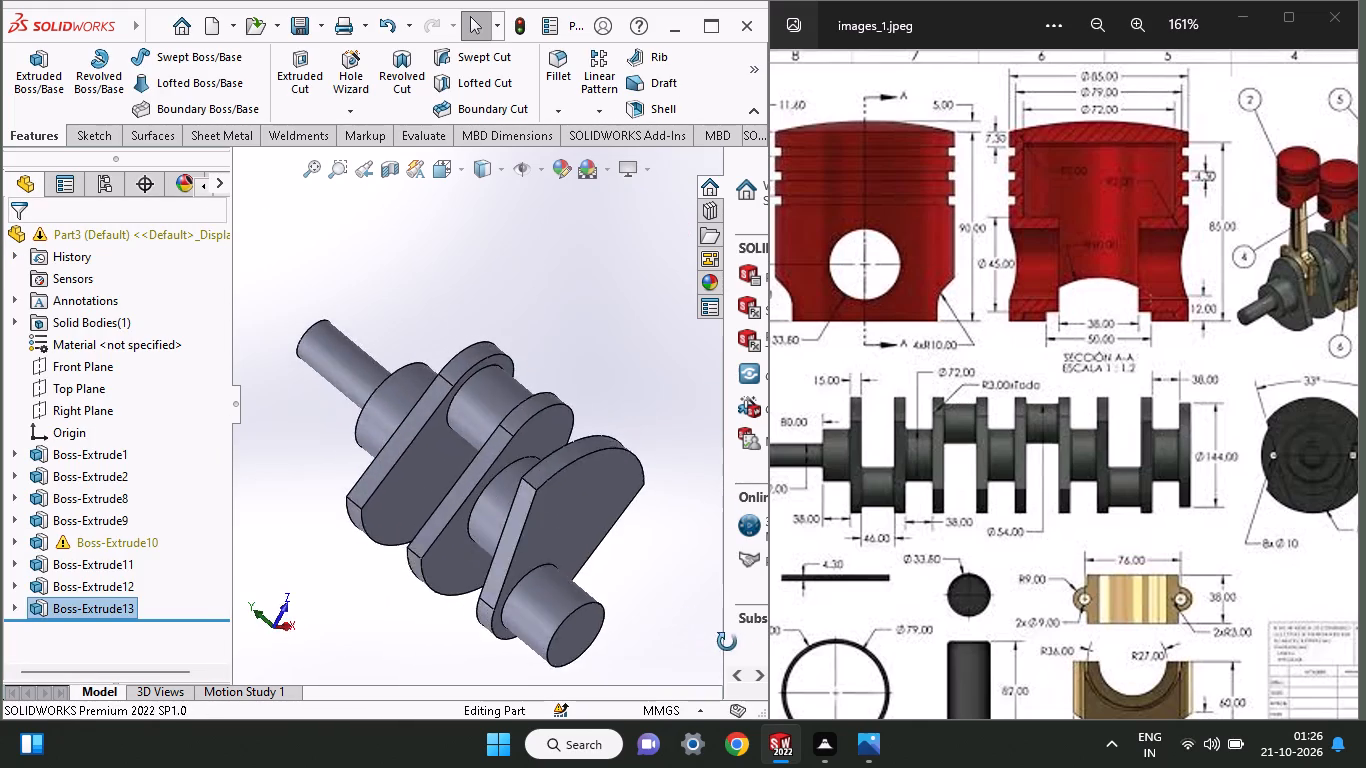
{"action": "middle_click_drag", "start_coordinate": [727, 642], "coordinate": [807, 642]}
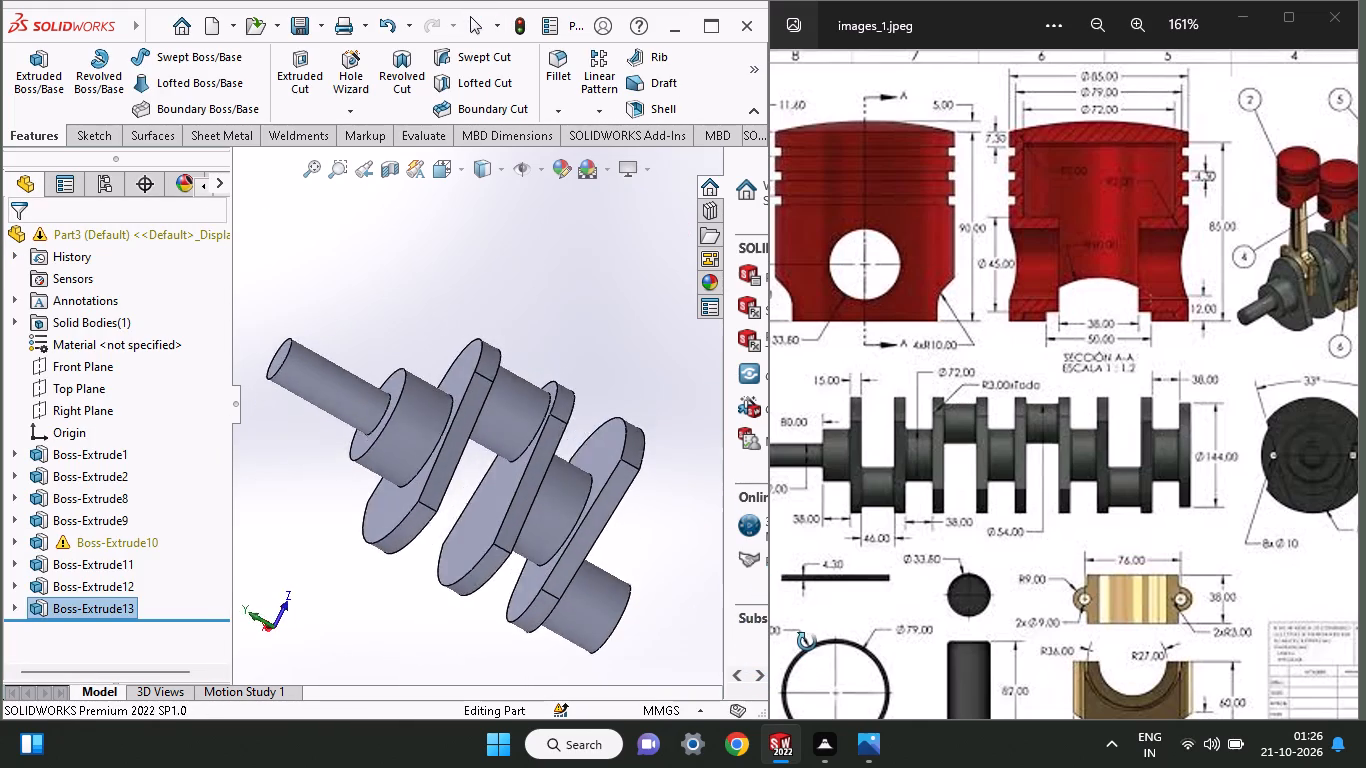
{"action": "middle_click_drag", "start_coordinate": [807, 642], "coordinate": [747, 648]}
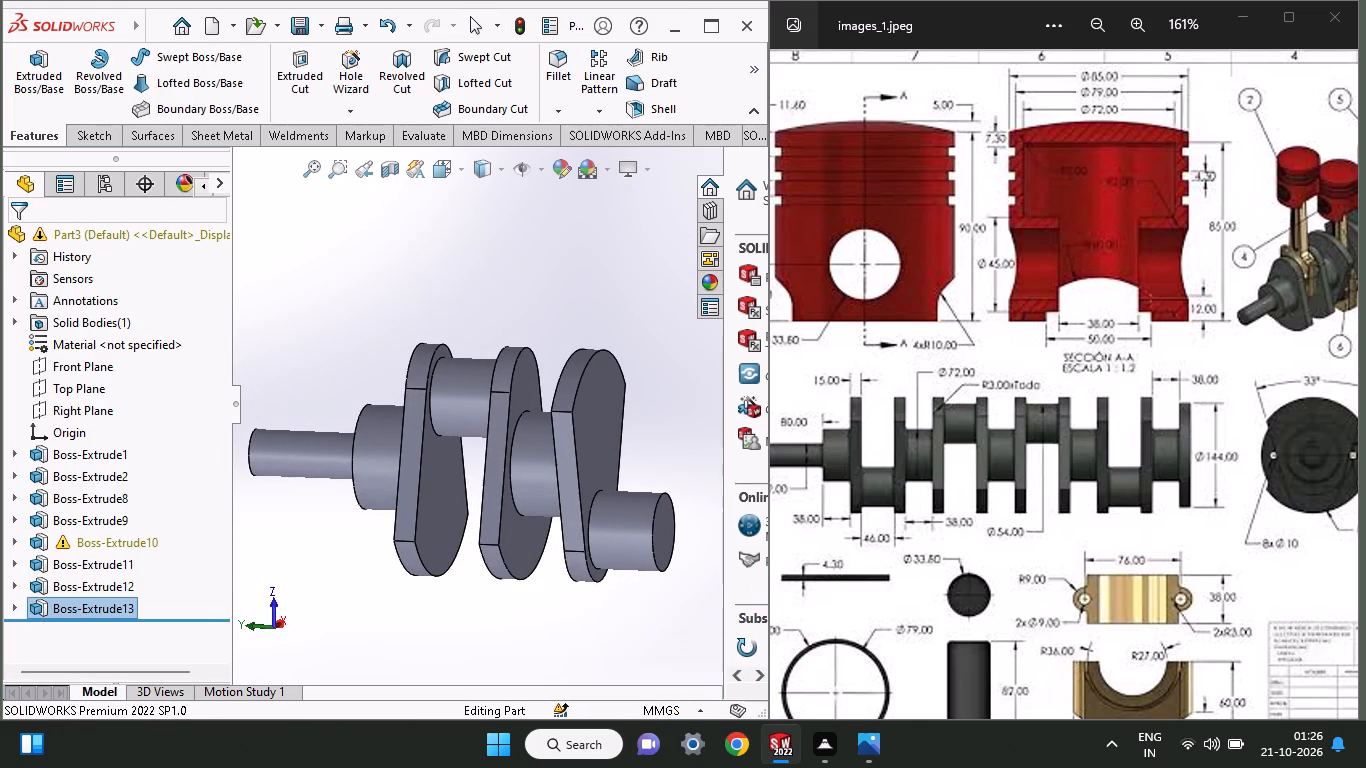
{"action": "middle_click_drag", "start_coordinate": [747, 648], "coordinate": [649, 584]}
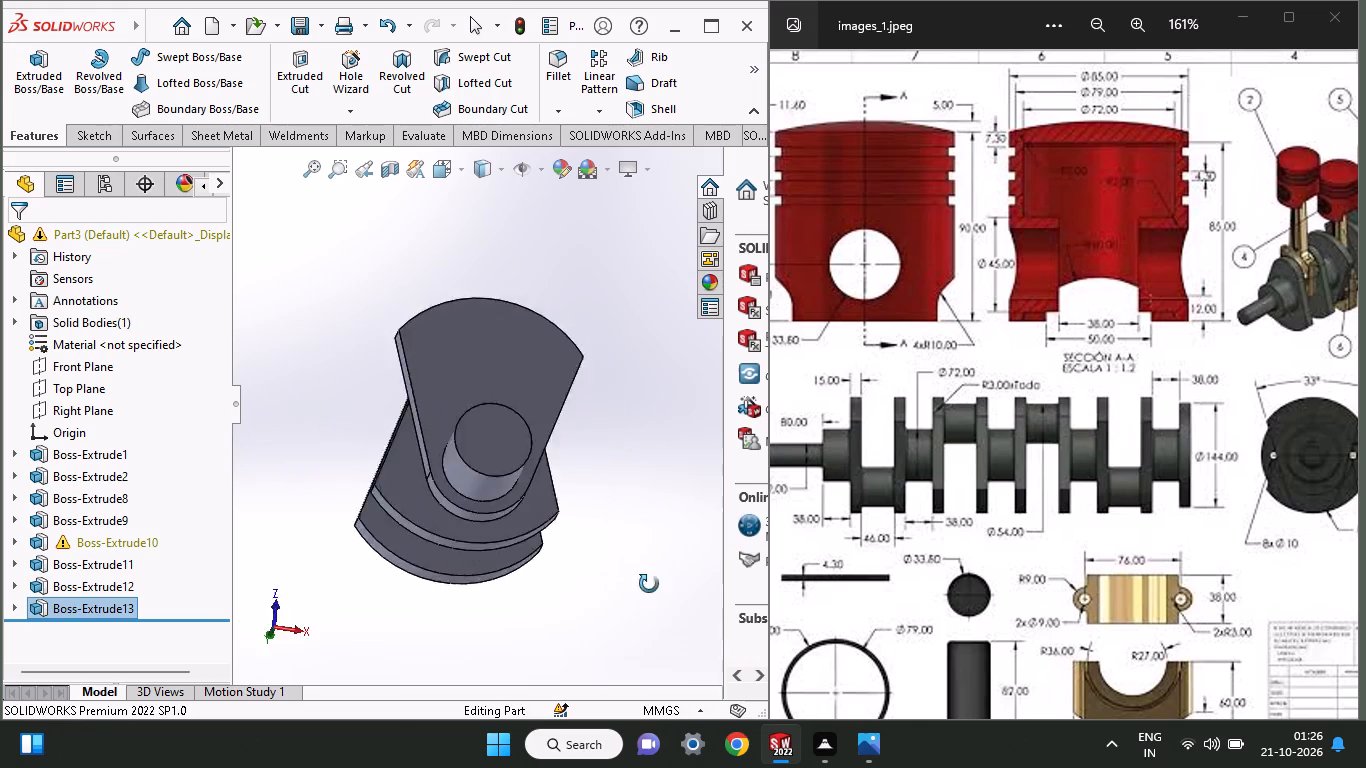
{"action": "middle_click_drag", "start_coordinate": [649, 584], "coordinate": [598, 551]}
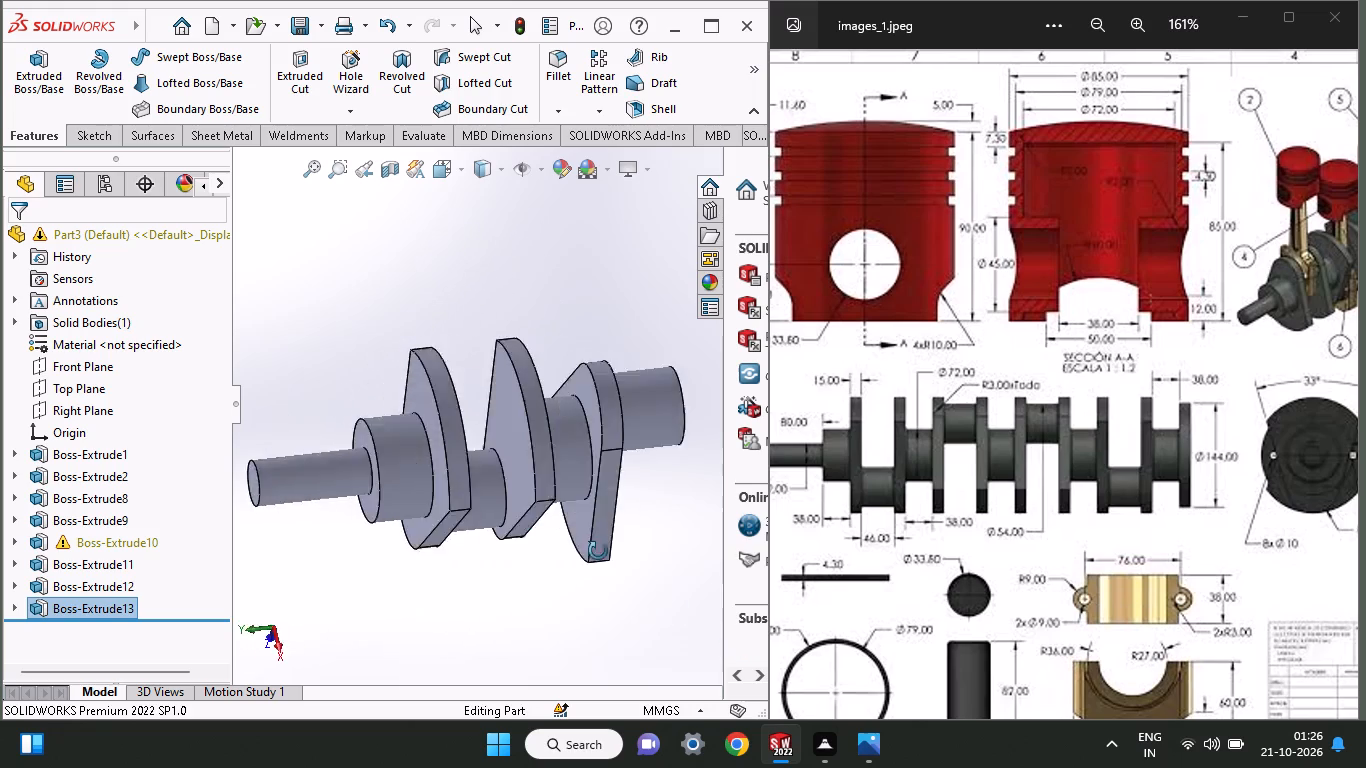
{"action": "middle_click_drag", "start_coordinate": [598, 551], "coordinate": [501, 470]}
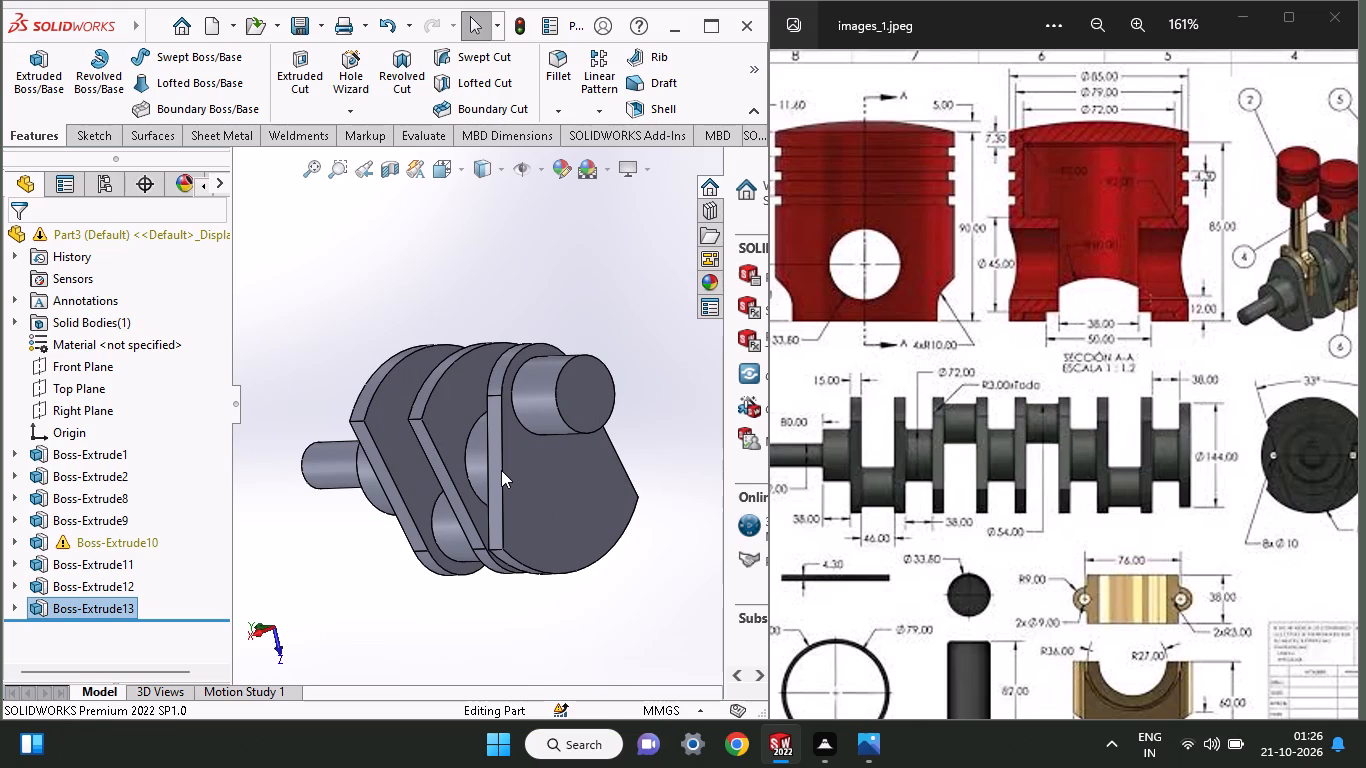
{"action": "left_click", "coordinate": [591, 391]}
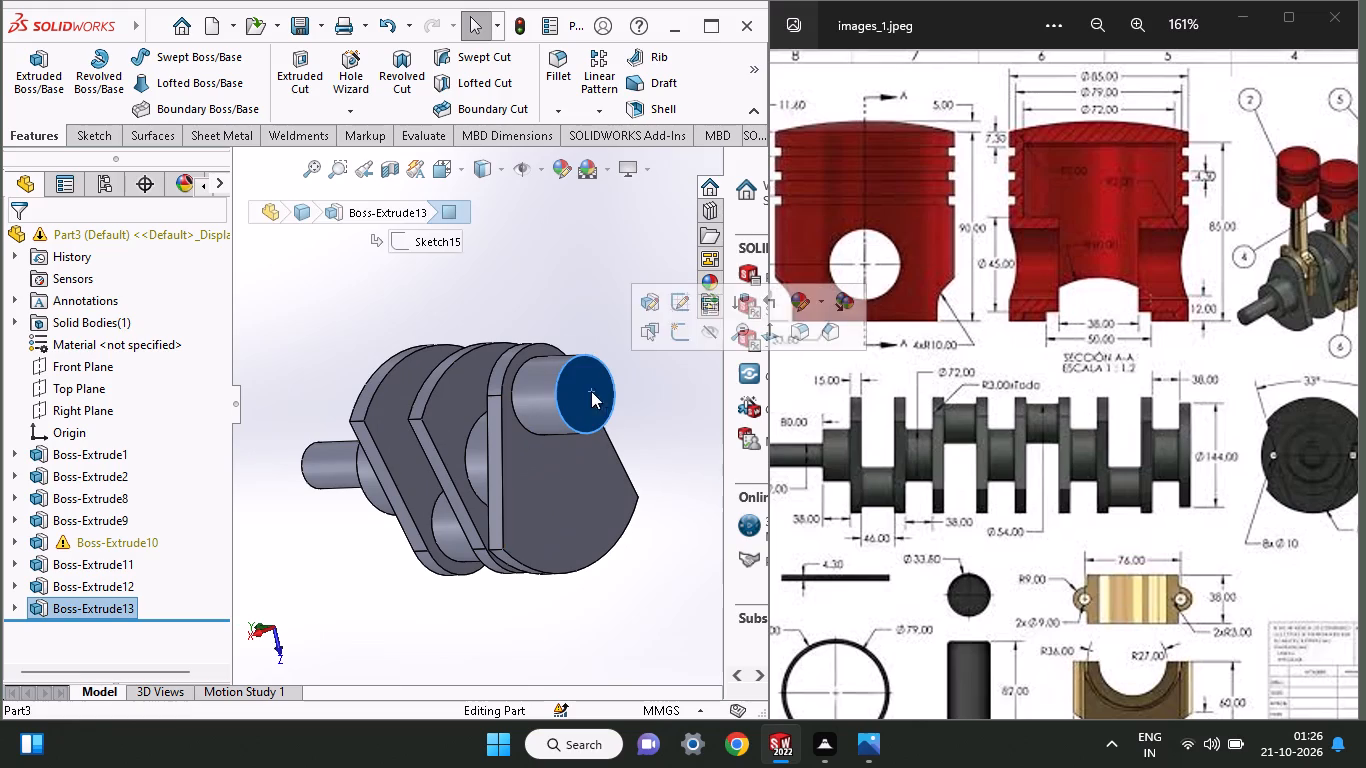
{"action": "left_click", "coordinate": [685, 332]}
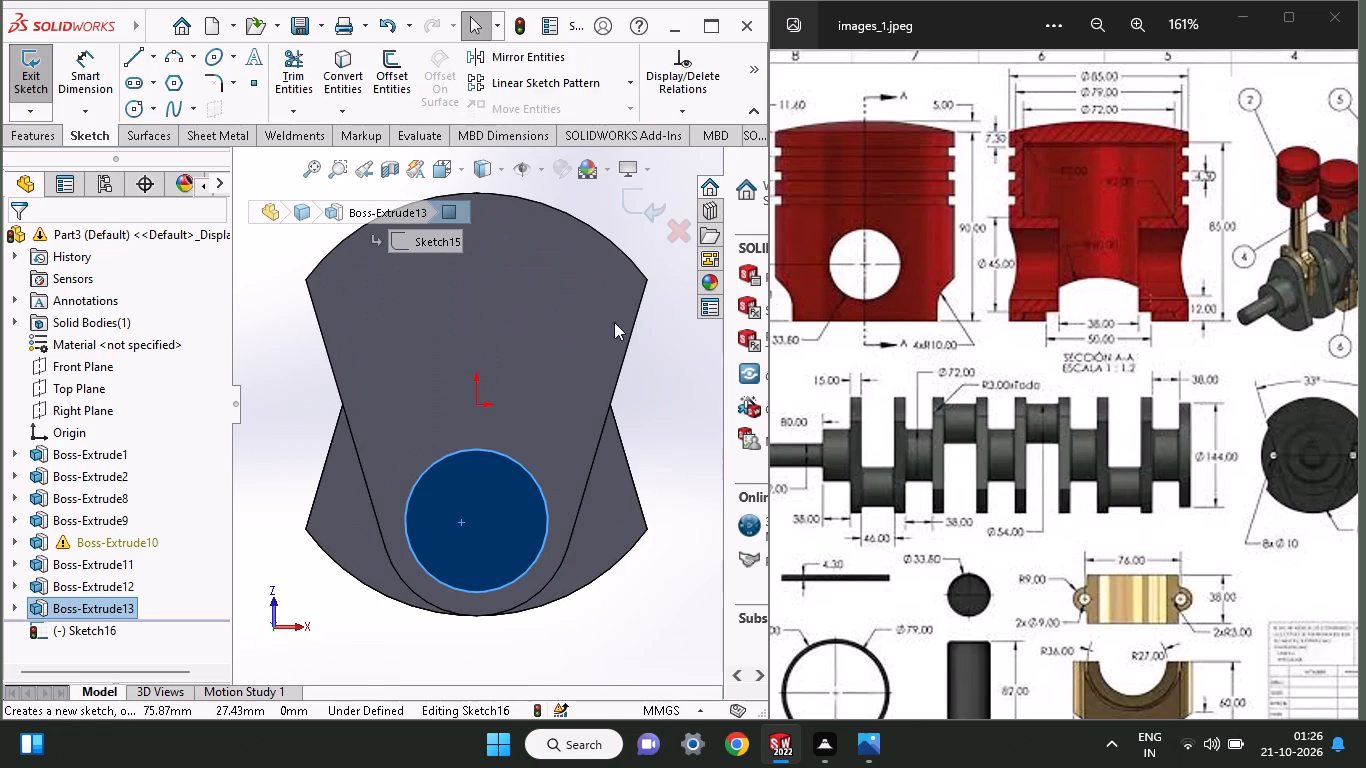
{"action": "left_click", "coordinate": [126, 112]}
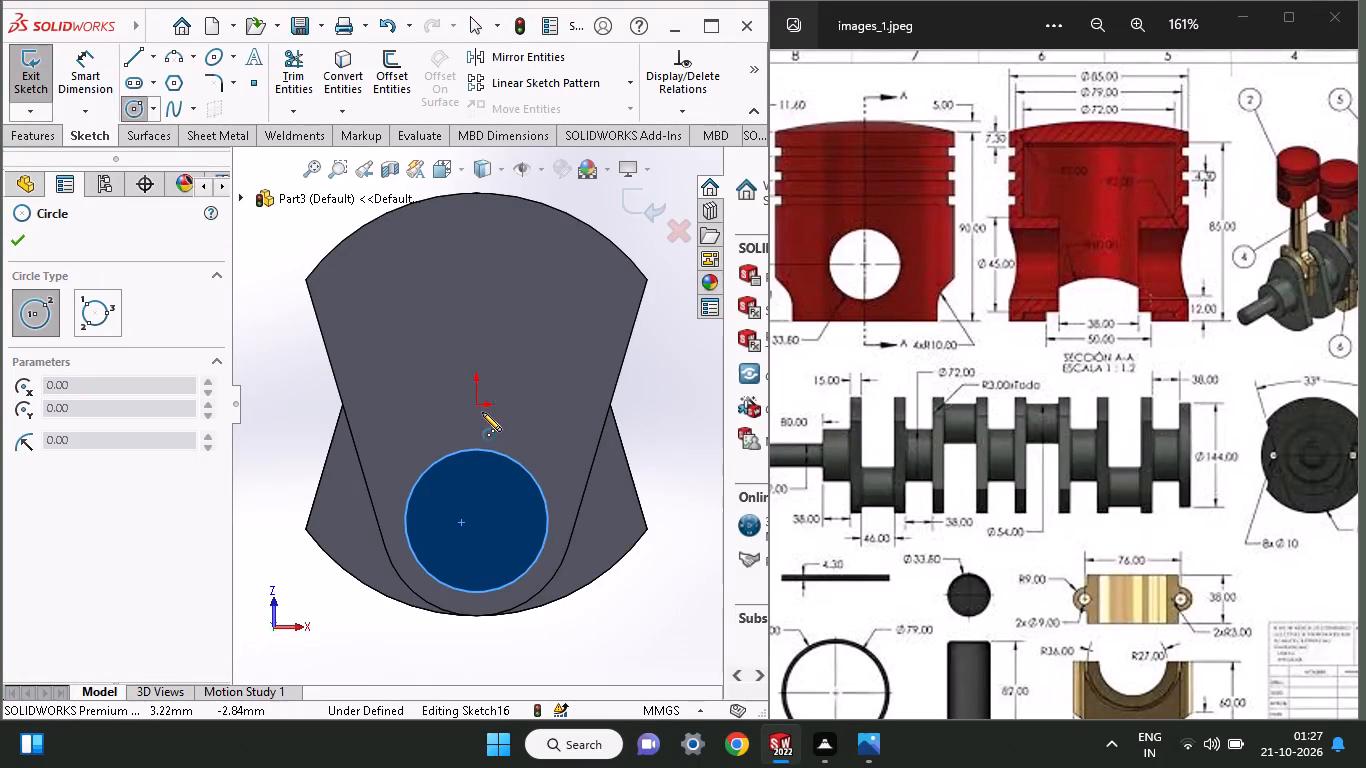
{"action": "left_click", "coordinate": [479, 404]}
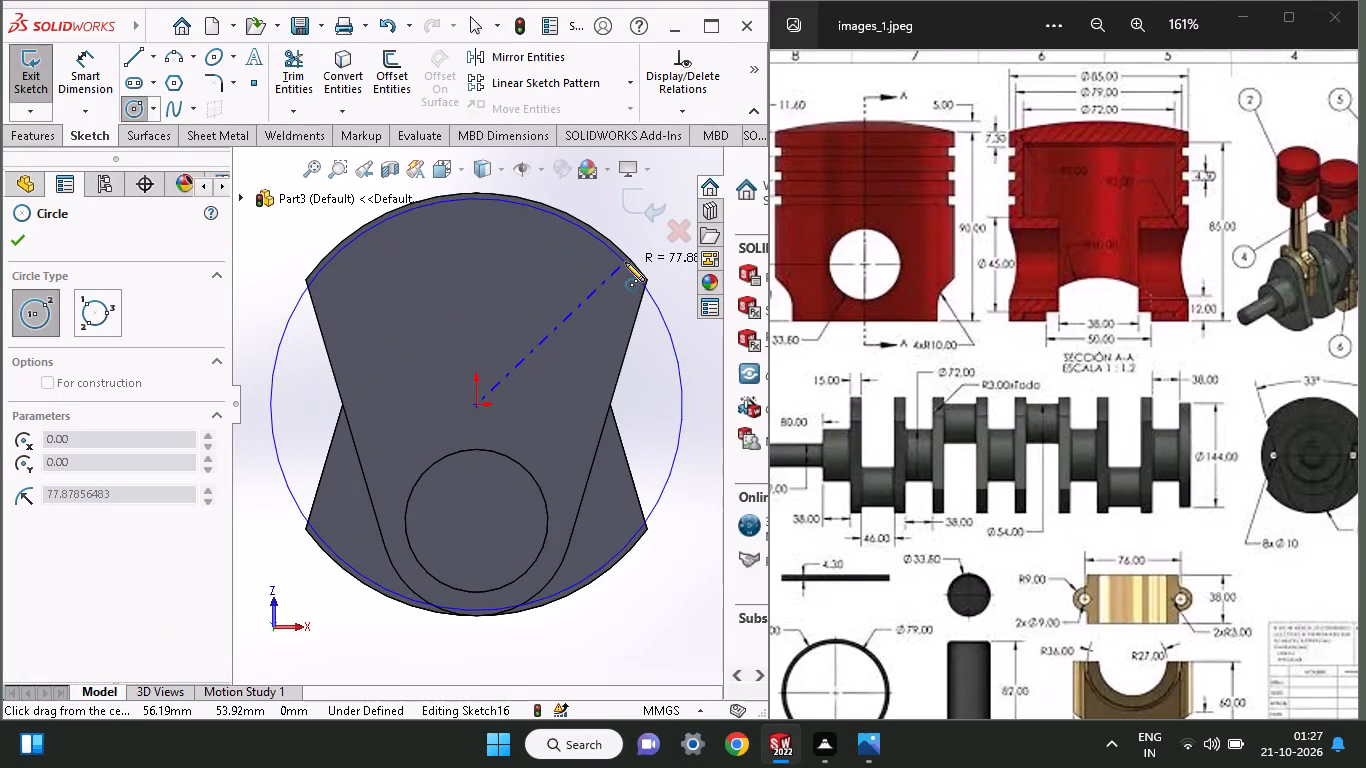
{"action": "left_click", "coordinate": [632, 260]}
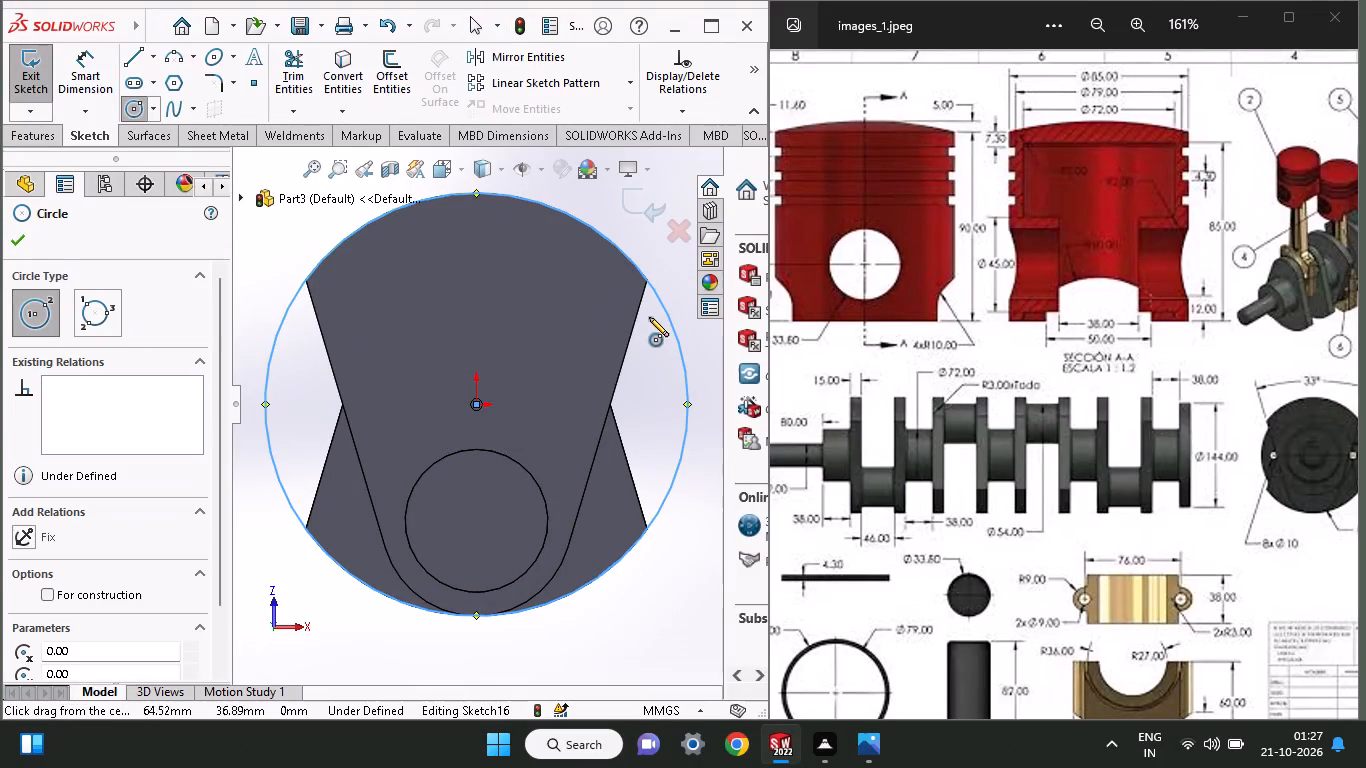
{"action": "left_click", "coordinate": [473, 520]}
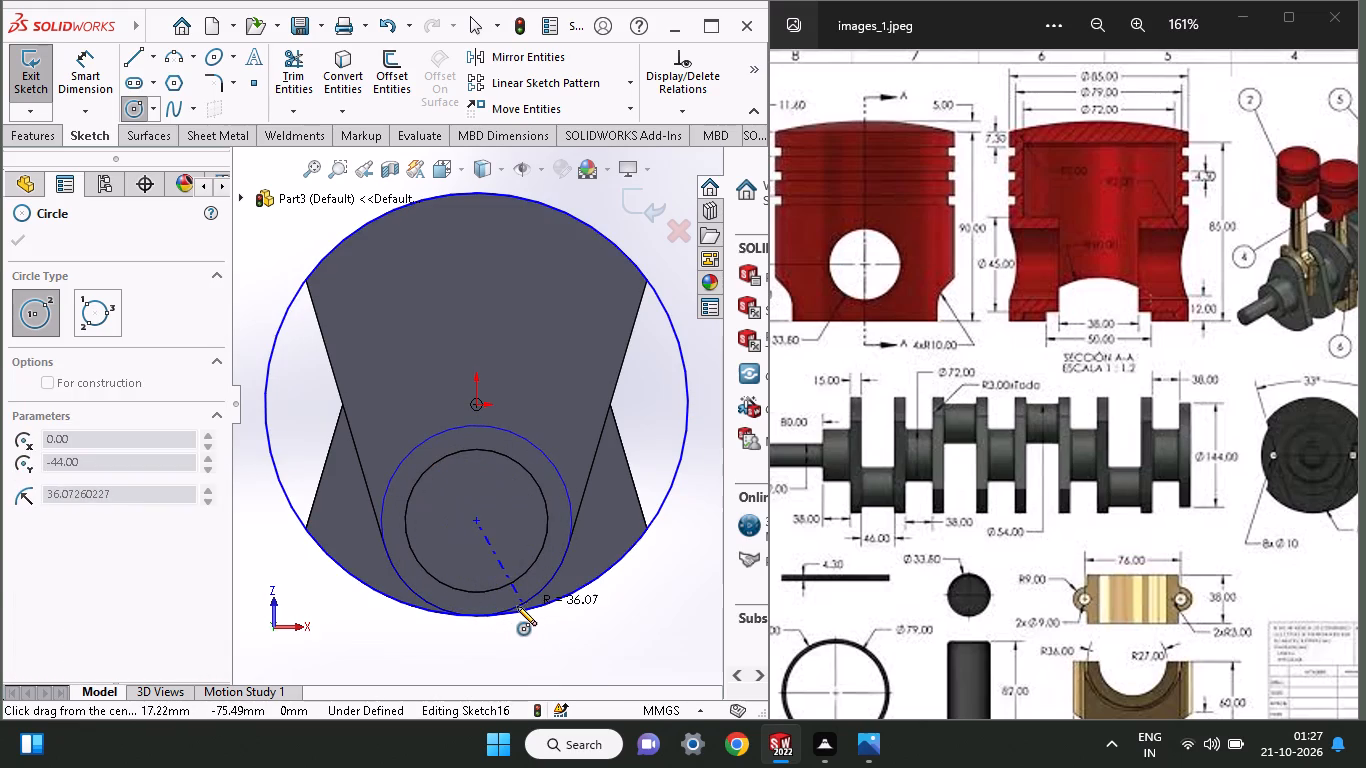
{"action": "left_click", "coordinate": [488, 618]}
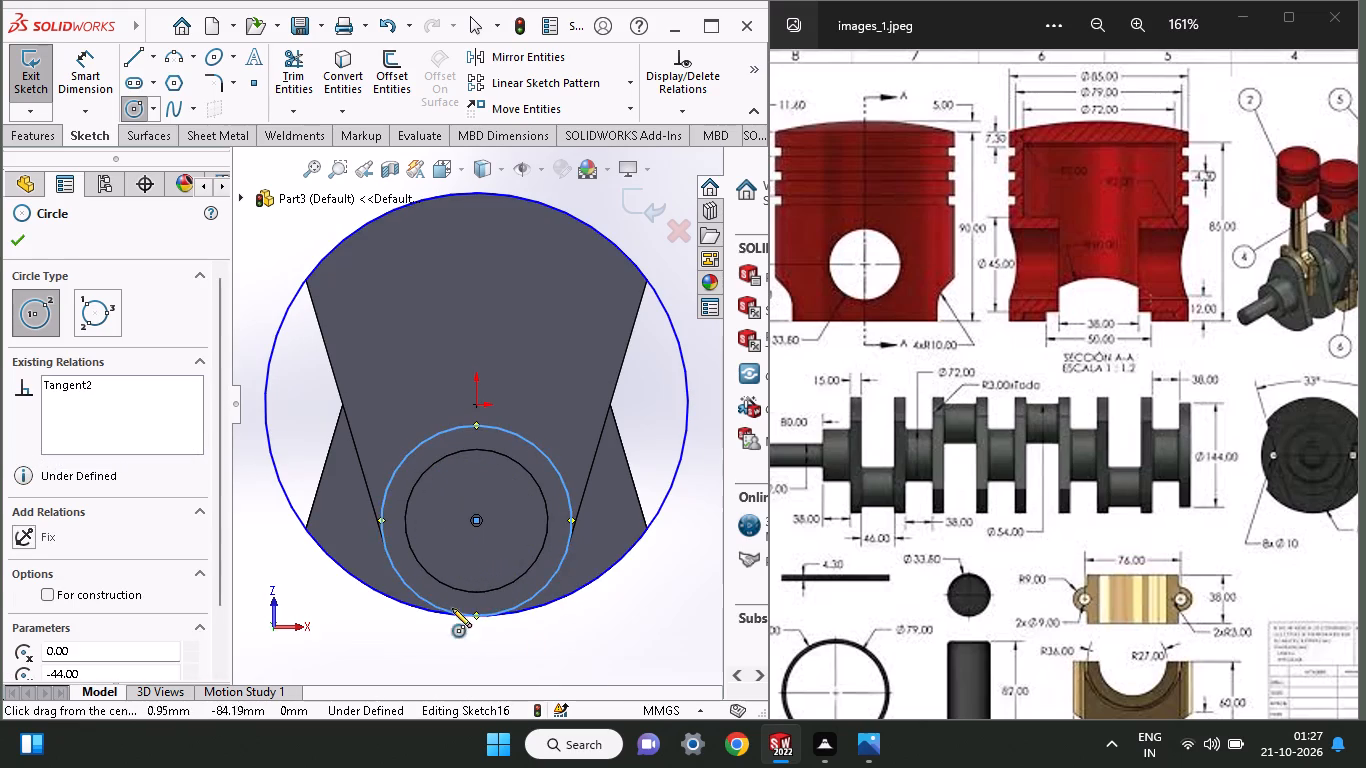
Draw two slanted lines from both sides of the crankpin-centred circle along the web's straight edges to just beyond the large circle.
{"action": "left_click", "coordinate": [130, 58]}
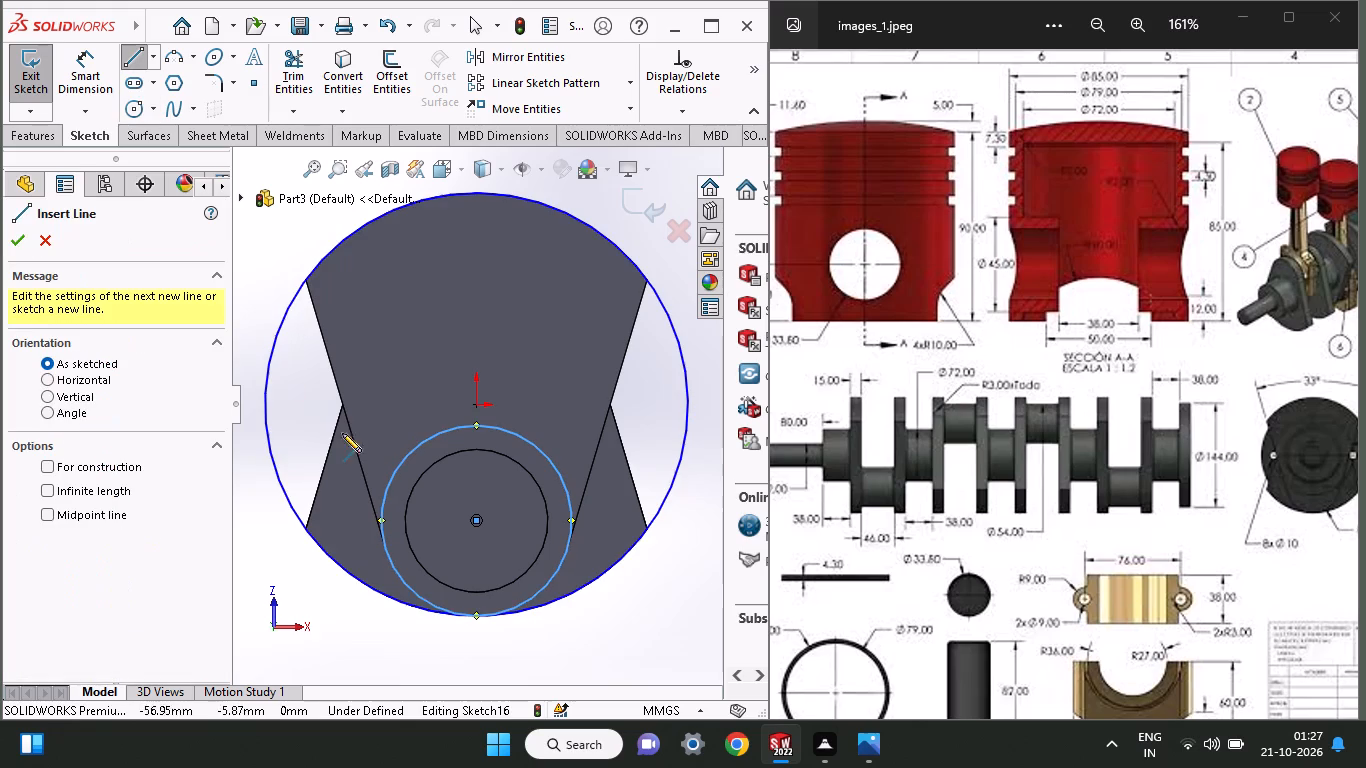
{"action": "left_click", "coordinate": [385, 553]}
{"action": "left_click", "coordinate": [298, 249]}
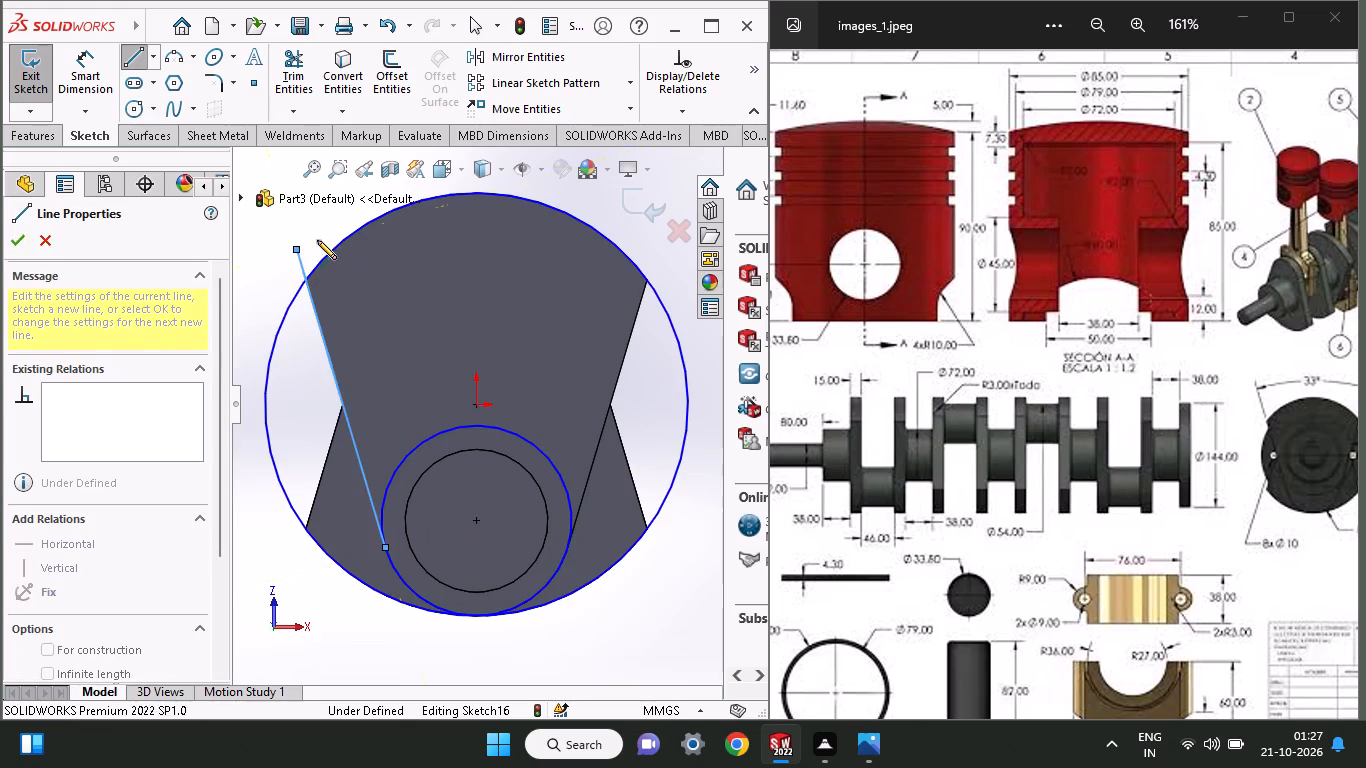
{"action": "right_click", "coordinate": [324, 230]}
{"action": "left_click", "coordinate": [332, 237]}
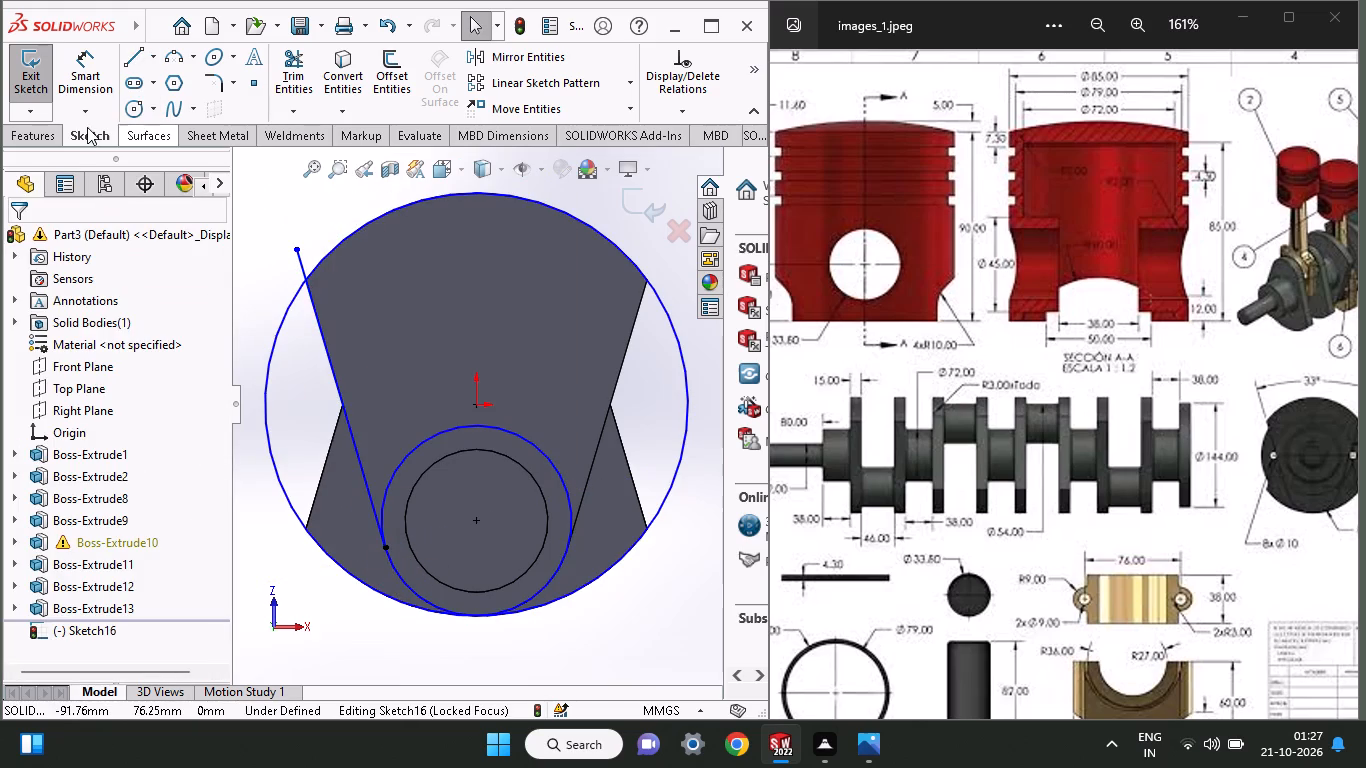
{"action": "left_click", "coordinate": [131, 56]}
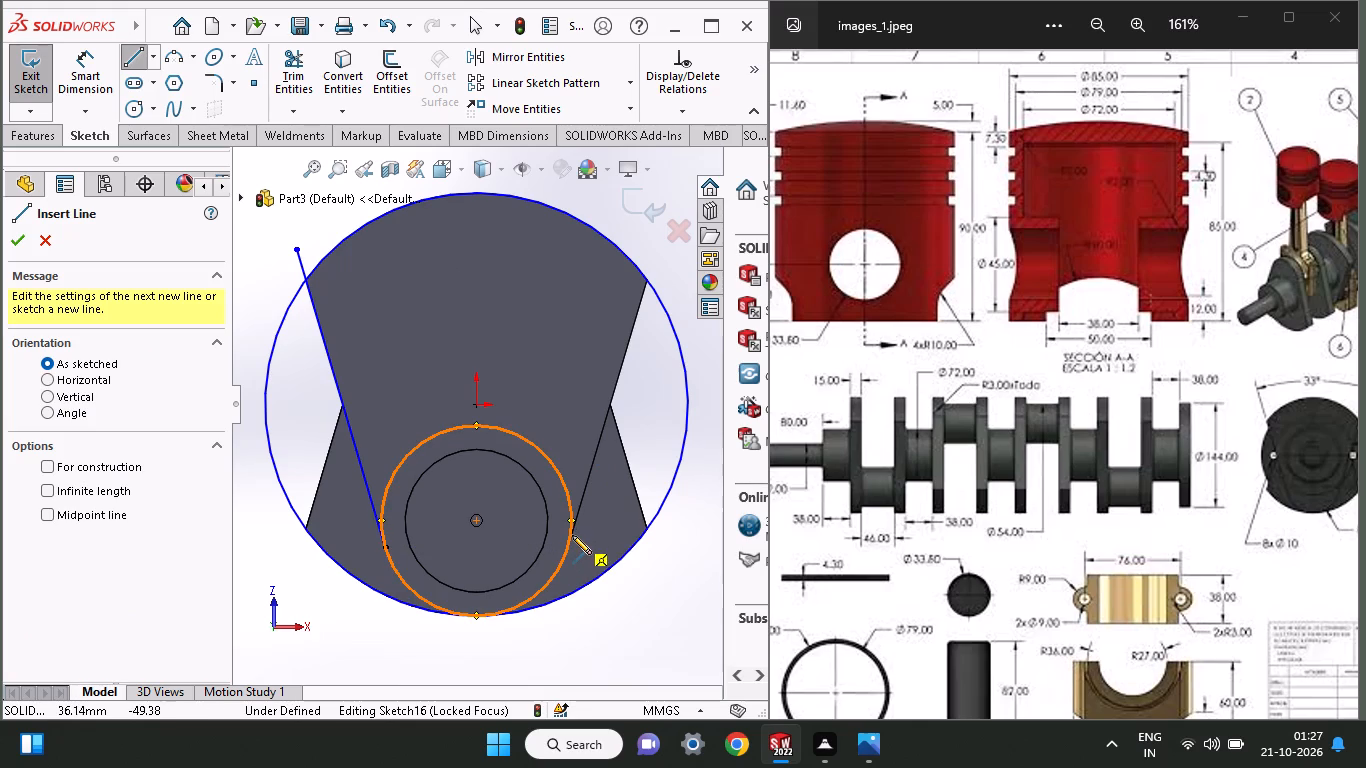
{"action": "left_click", "coordinate": [571, 533]}
{"action": "left_click", "coordinate": [656, 250]}
{"action": "right_click", "coordinate": [677, 282]}
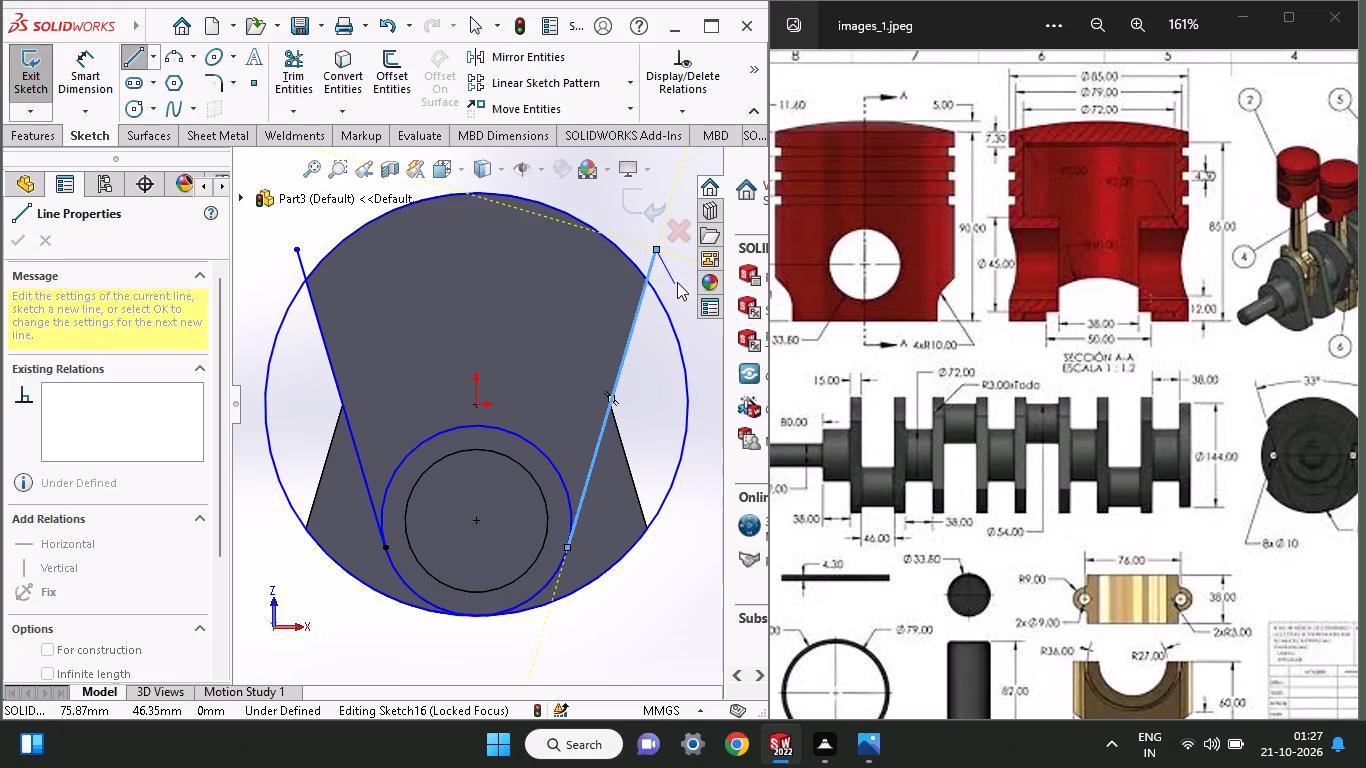
{"action": "left_click", "coordinate": [706, 293]}
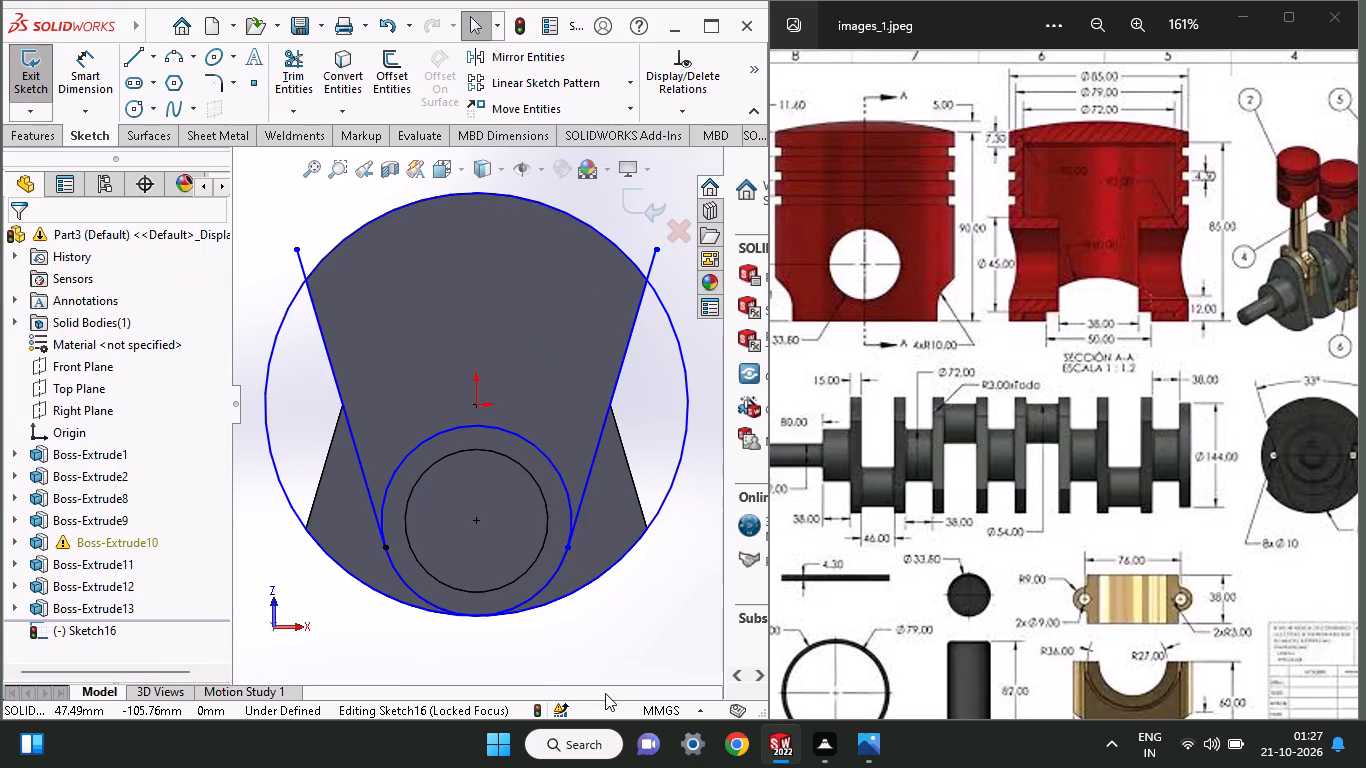
Trim the line ends outside the large circle and its side and lower arcs, keeping the wide upper arc between the slanted lines.
{"action": "left_click", "coordinate": [291, 79]}
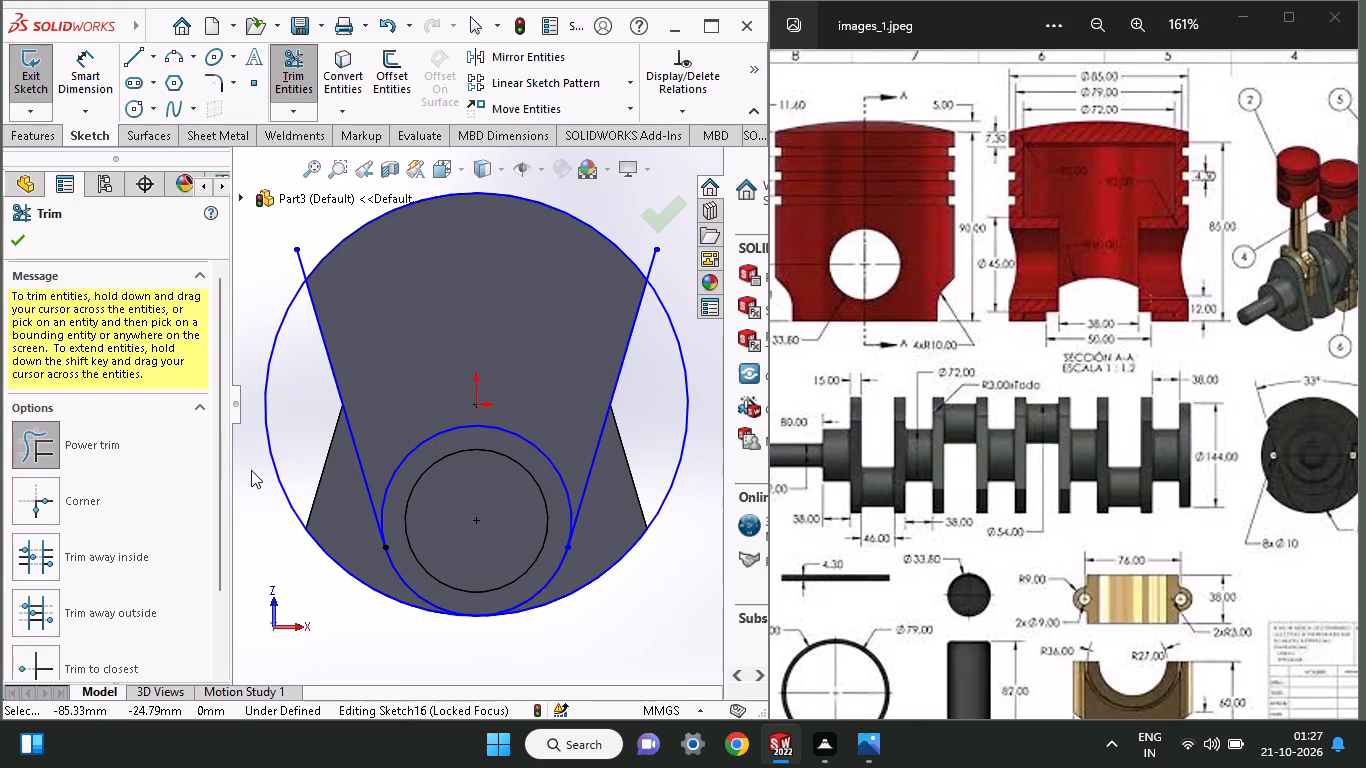
{"action": "left_click_drag", "start_coordinate": [262, 454], "coordinate": [276, 428]}
{"action": "left_click_drag", "start_coordinate": [282, 276], "coordinate": [322, 255]}
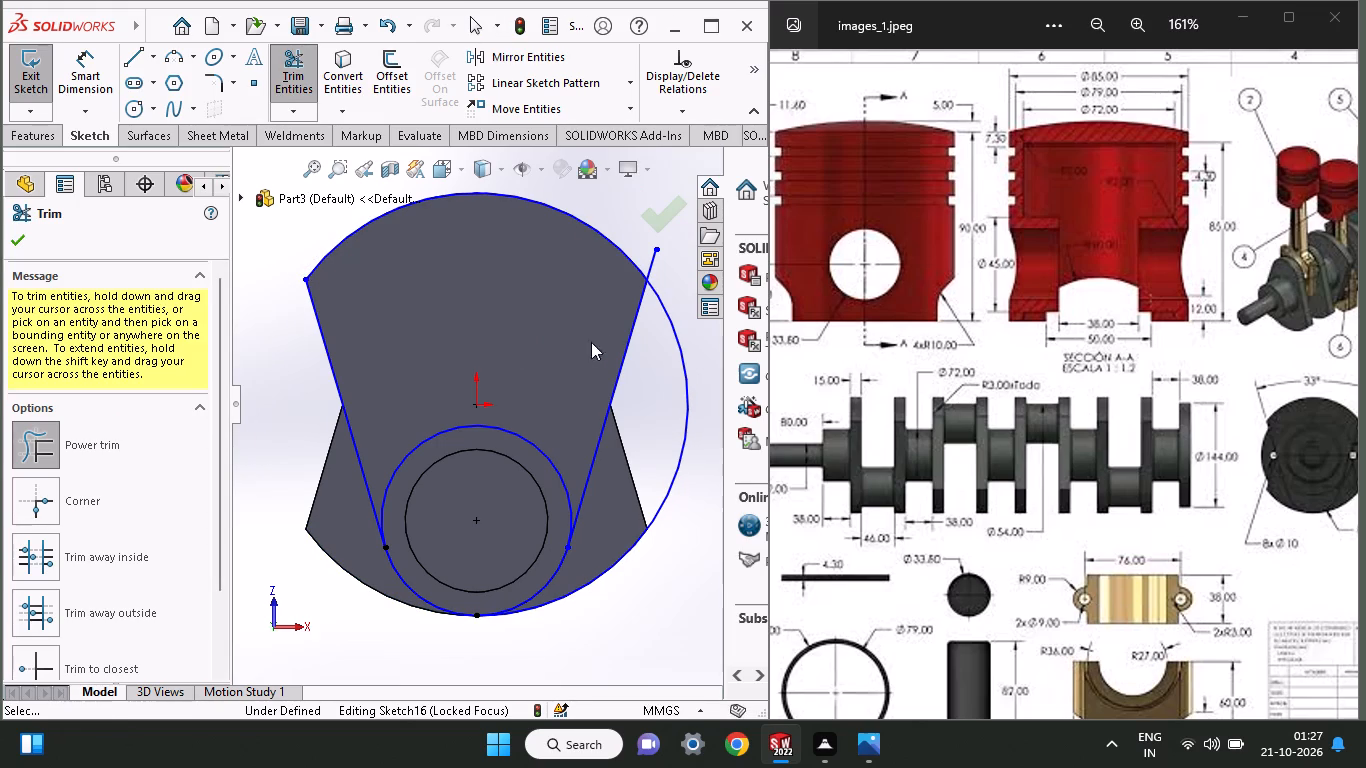
{"action": "left_click_drag", "start_coordinate": [669, 265], "coordinate": [637, 233]}
{"action": "left_click_drag", "start_coordinate": [687, 301], "coordinate": [621, 519]}
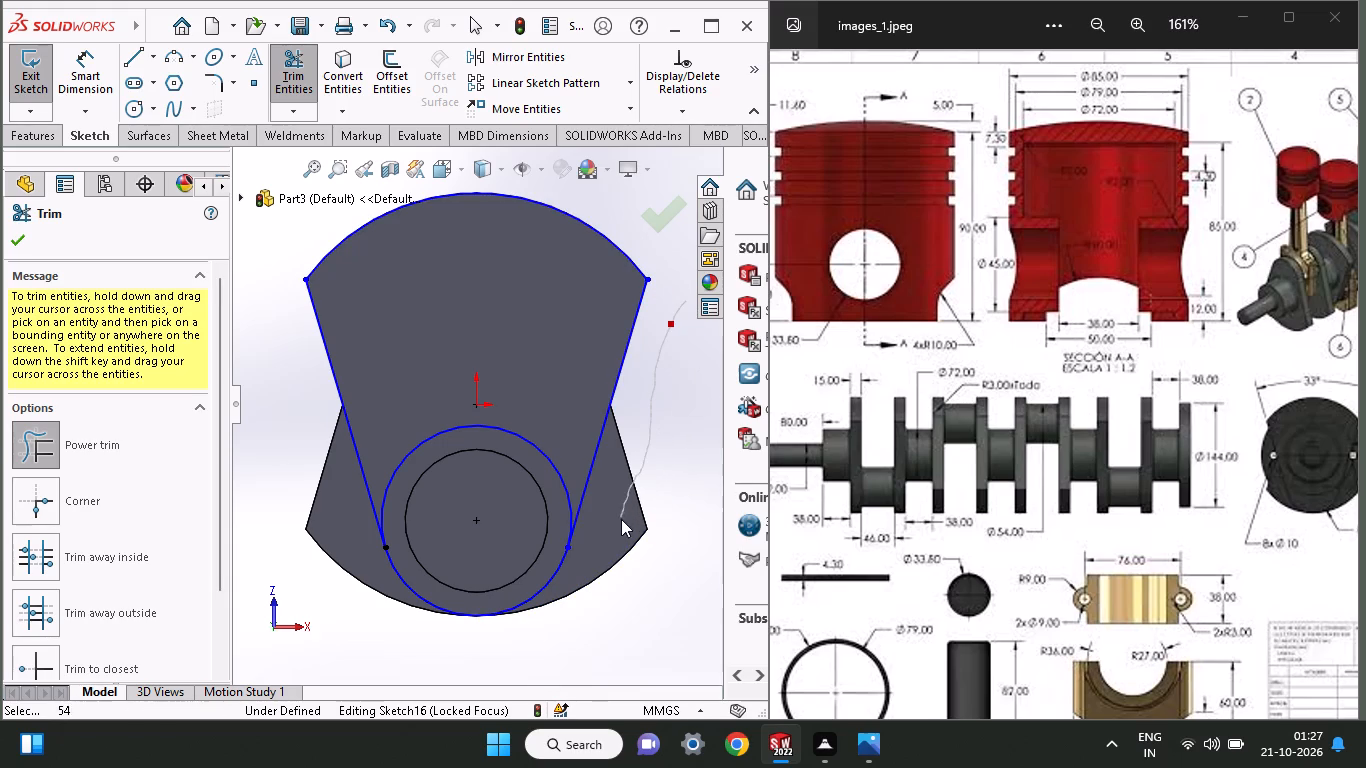
{"action": "left_click_drag", "start_coordinate": [621, 519], "coordinate": [579, 644]}
{"action": "left_click_drag", "start_coordinate": [314, 456], "coordinate": [360, 586]}
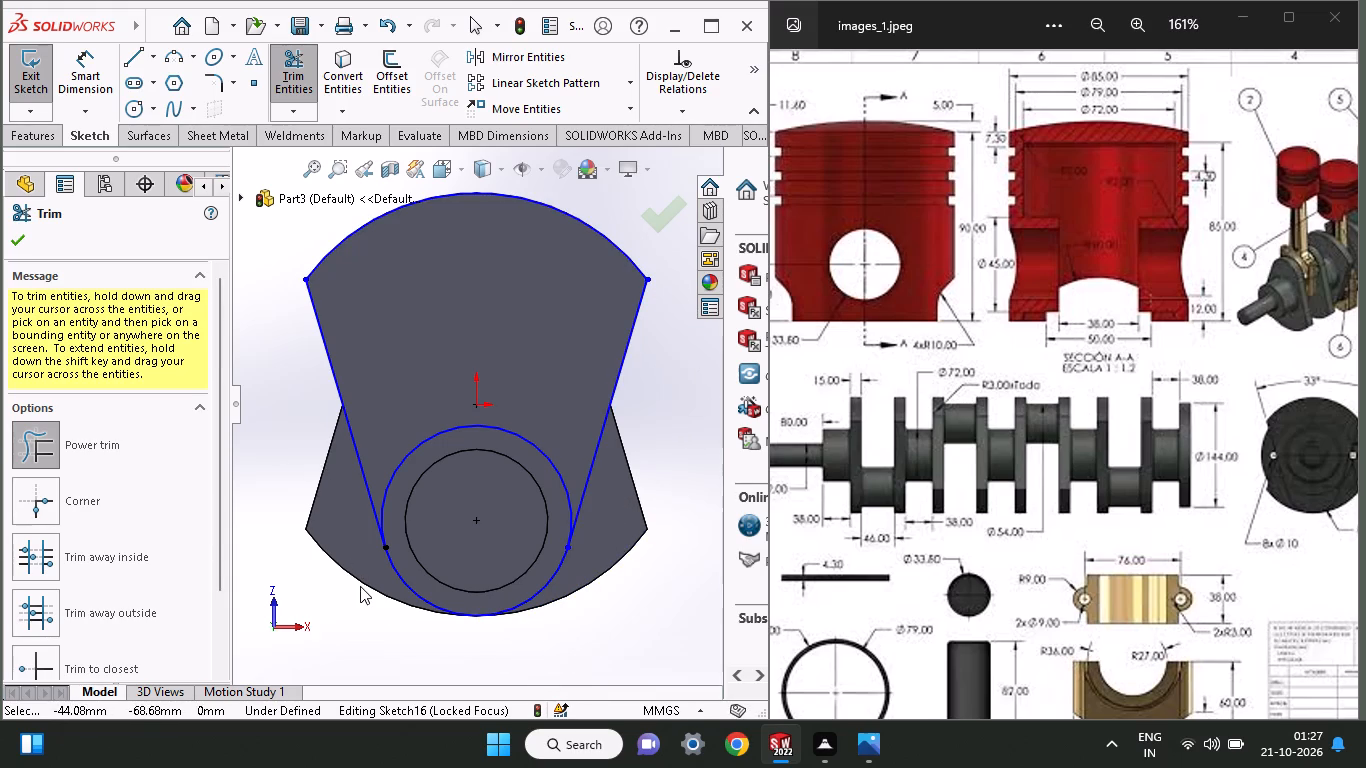
Extrude all three regions of the web profile outward as a 15 mm blind boss, merged with the crankshaft.
{"action": "middle_click_drag", "start_coordinate": [360, 586], "coordinate": [409, 600]}
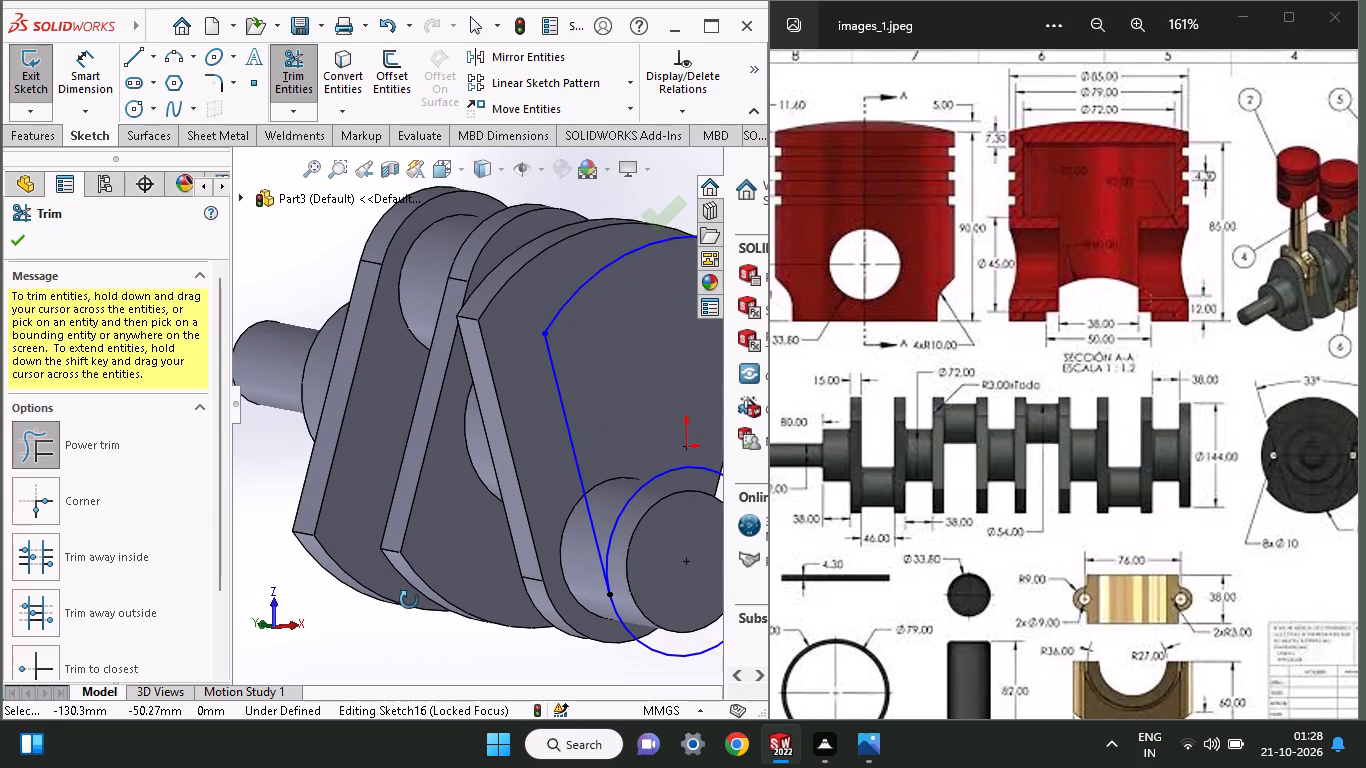
{"action": "middle_click_drag", "start_coordinate": [409, 600], "coordinate": [377, 609]}
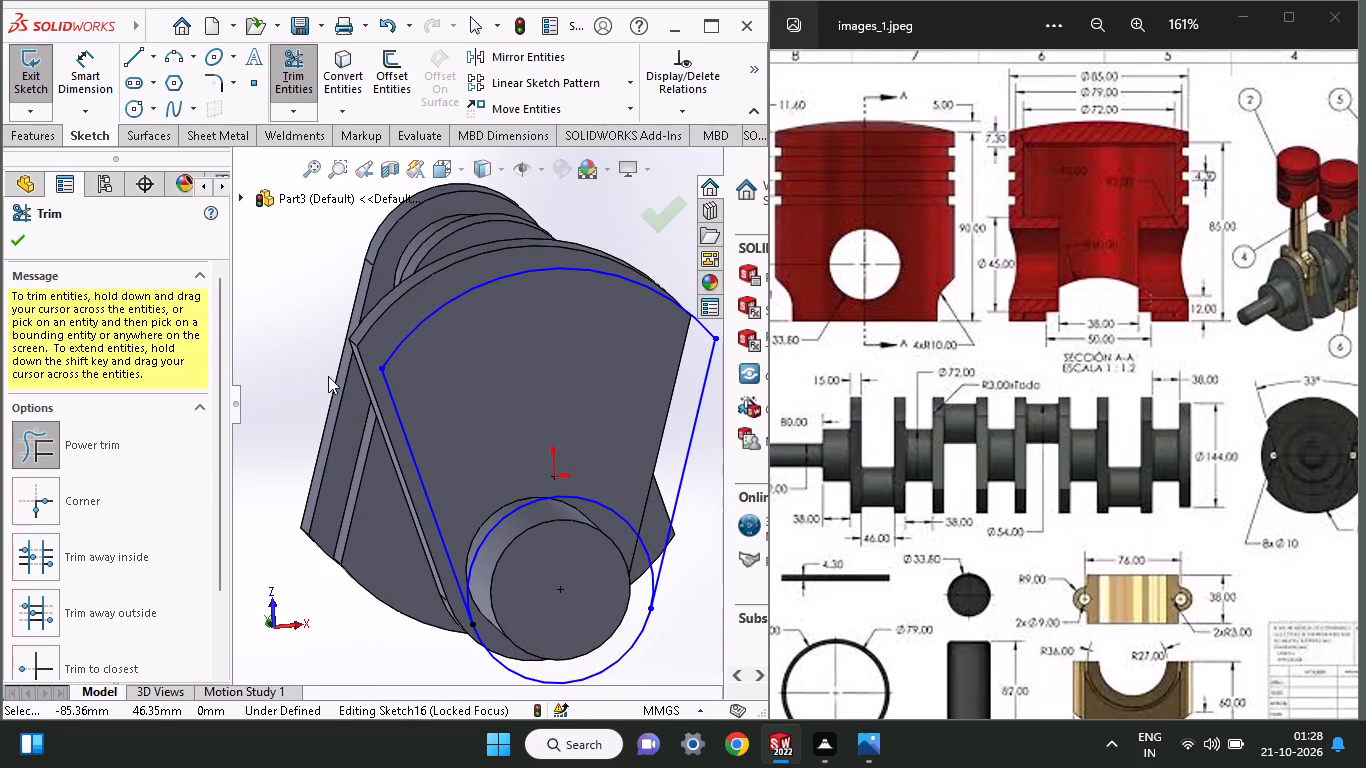
{"action": "left_click", "coordinate": [23, 125]}
{"action": "left_click", "coordinate": [23, 90]}
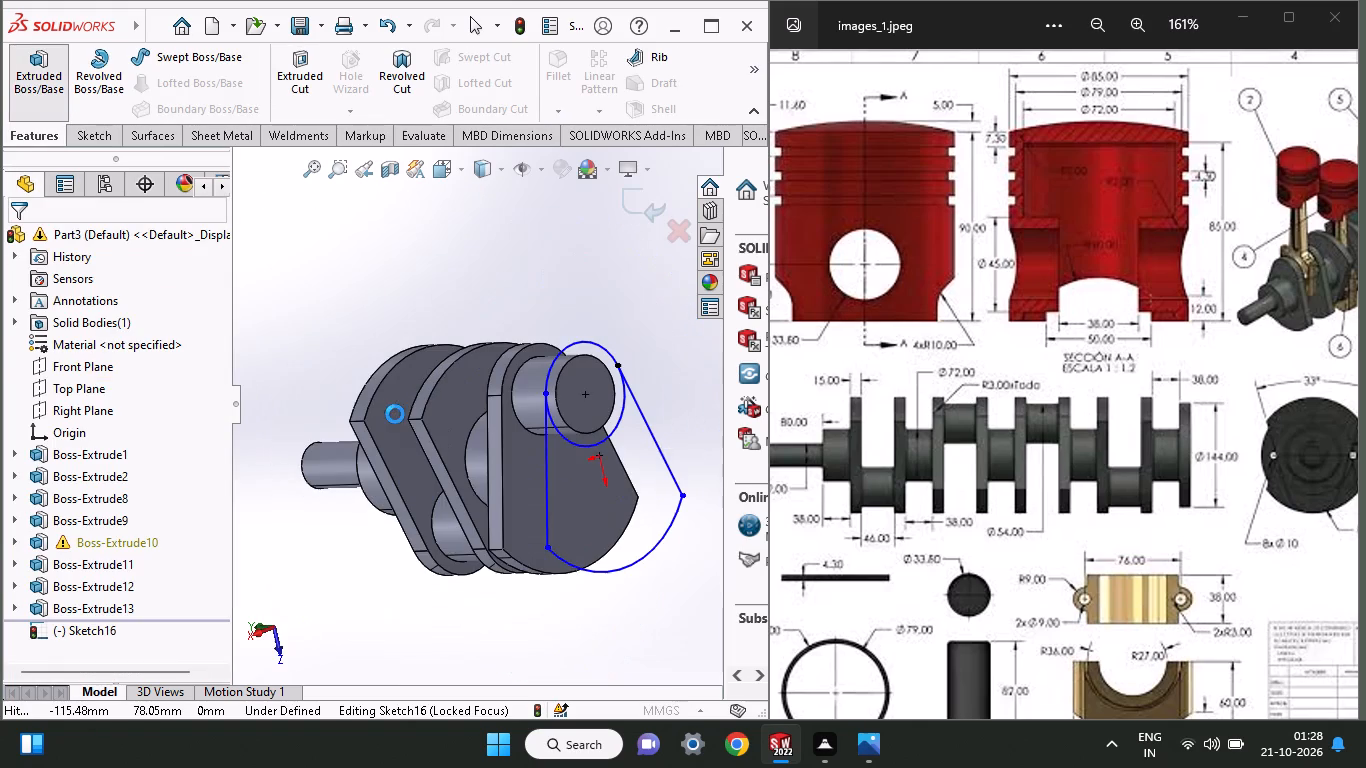
{"action": "left_click", "coordinate": [594, 493]}
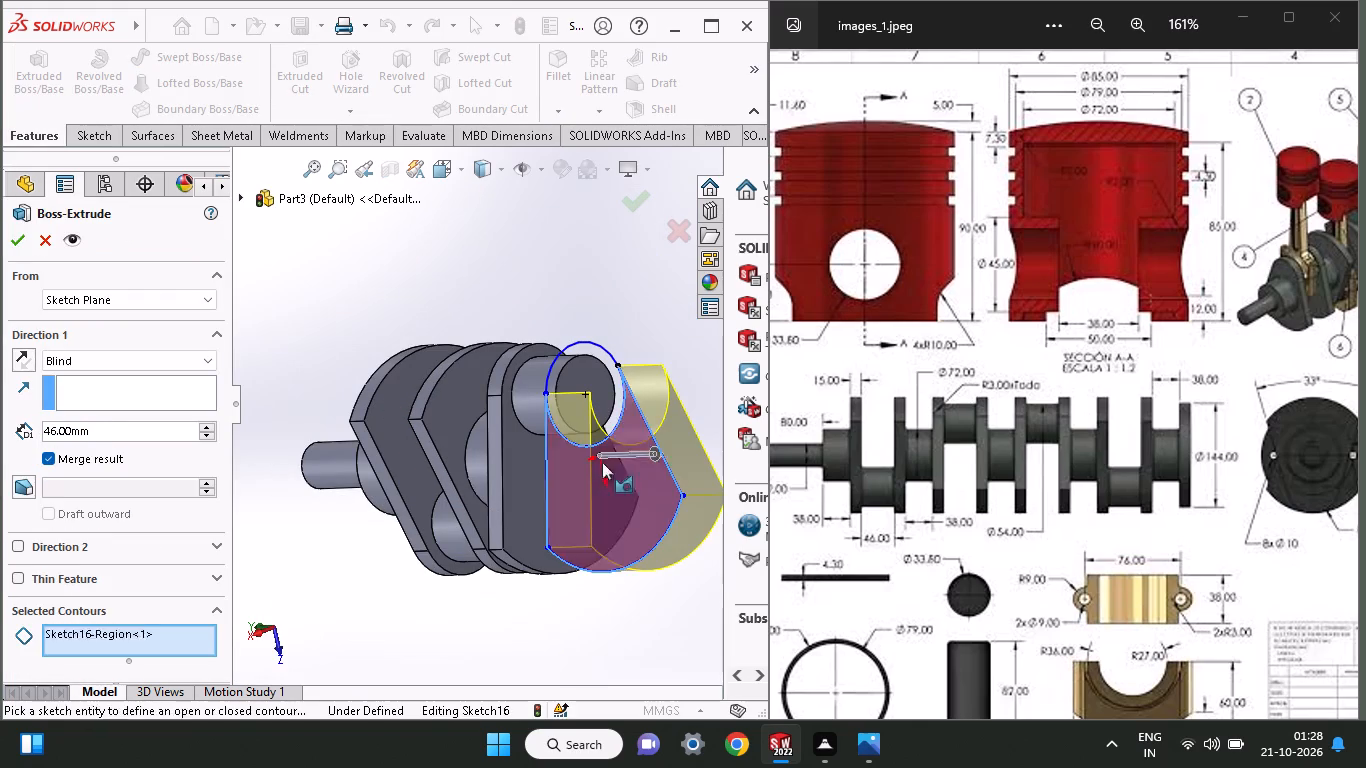
{"action": "left_click", "coordinate": [618, 380]}
{"action": "left_click", "coordinate": [601, 405]}
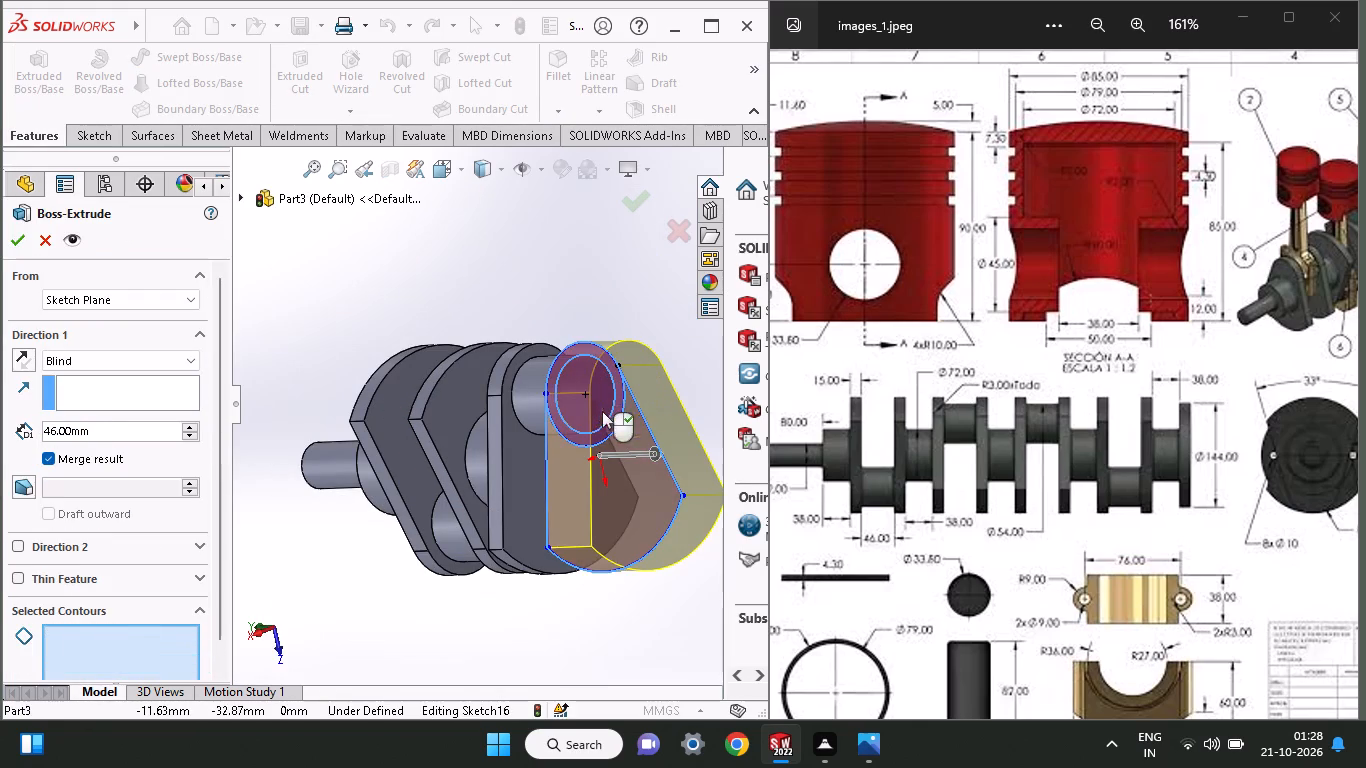
{"action": "middle_click_drag", "start_coordinate": [544, 570], "coordinate": [562, 566]}
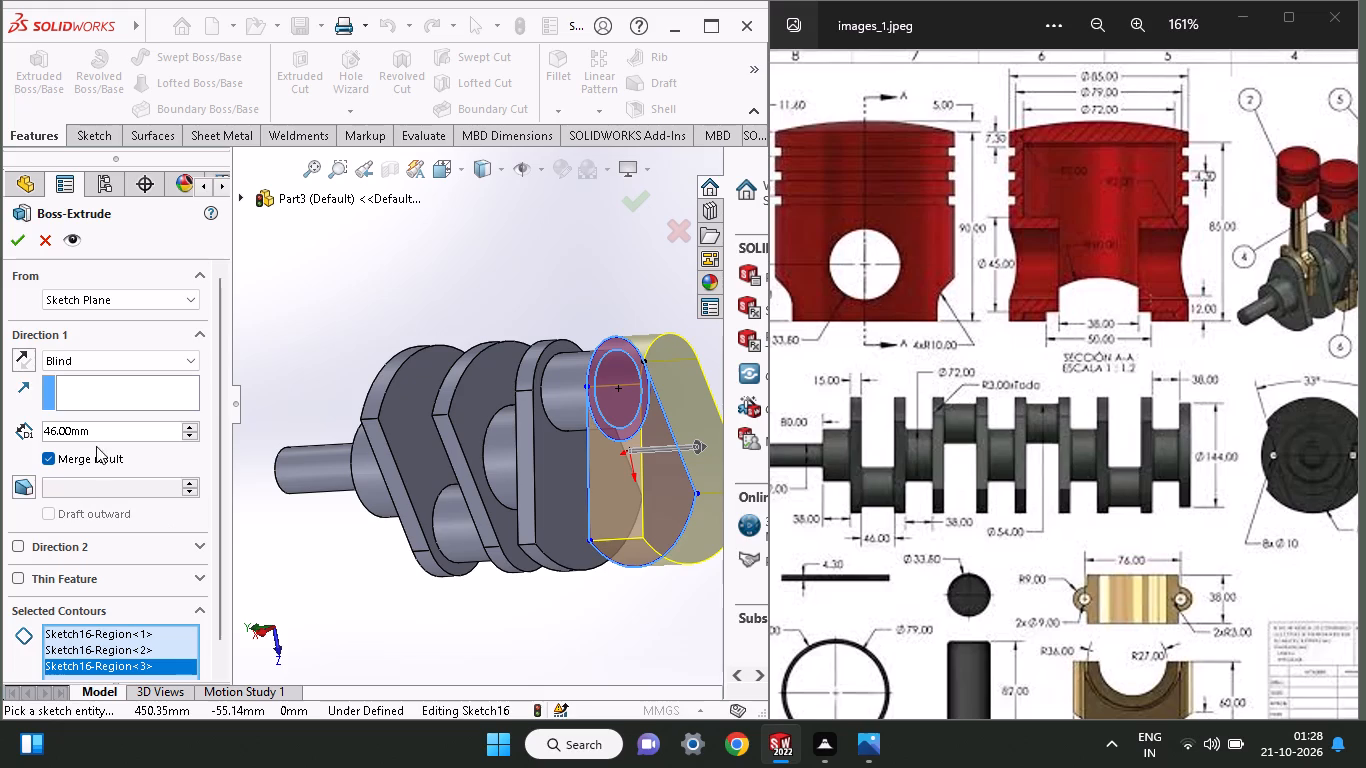
{"action": "left_click_drag", "start_coordinate": [98, 428], "coordinate": [0, 410]}
{"action": "type", "text": "15"}
{"action": "key", "text": "Return"}
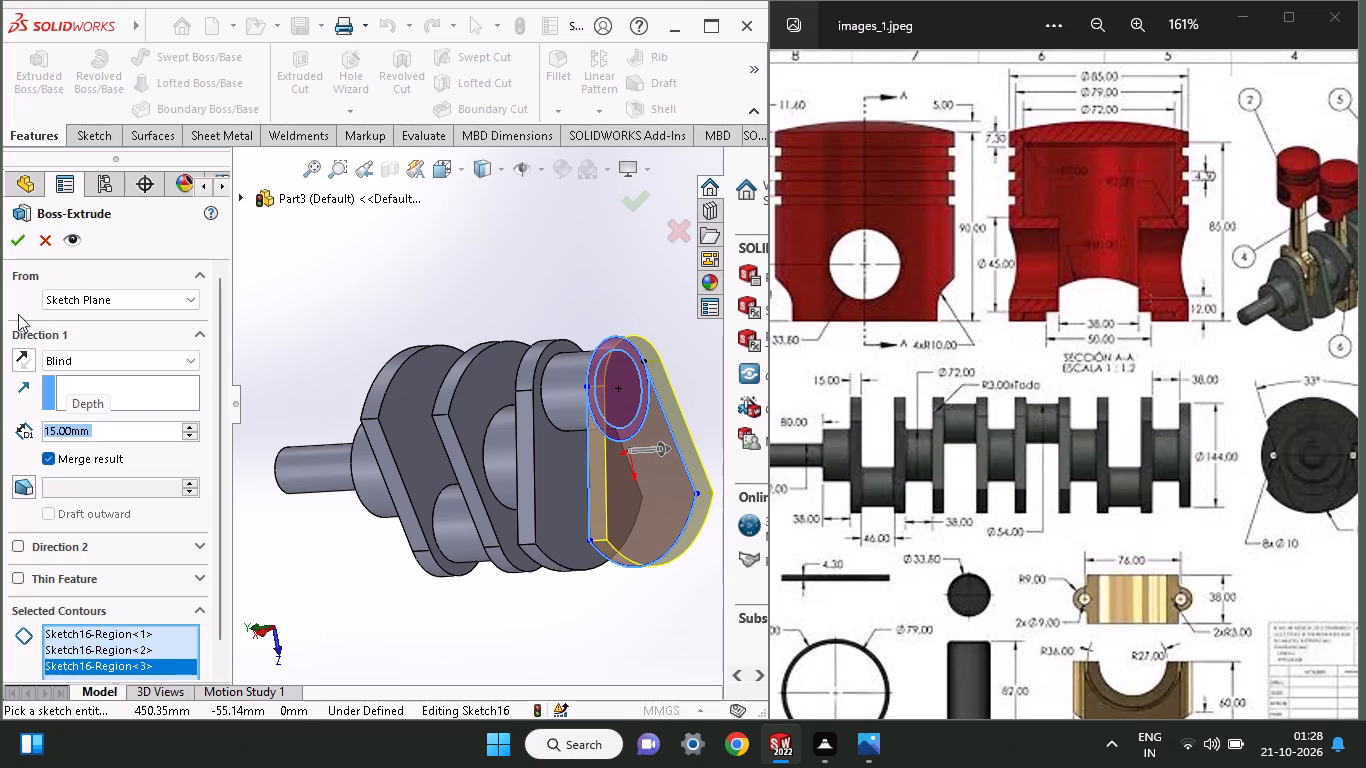
{"action": "left_click", "coordinate": [18, 245]}
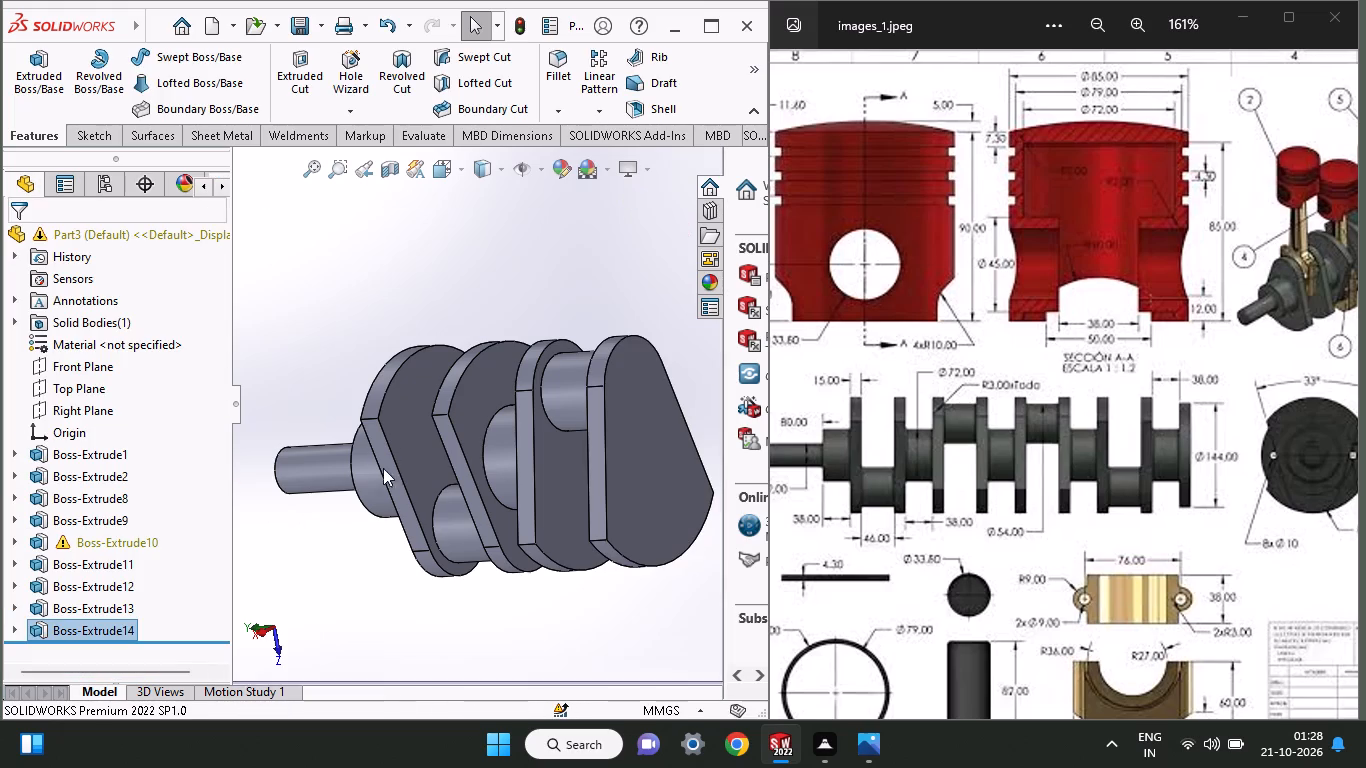
Compare the arrangement of the modelled webs, crankpins and journals with the crankshaft side view in the reference drawing.
{"action": "middle_click_drag", "start_coordinate": [422, 357], "coordinate": [307, 653]}
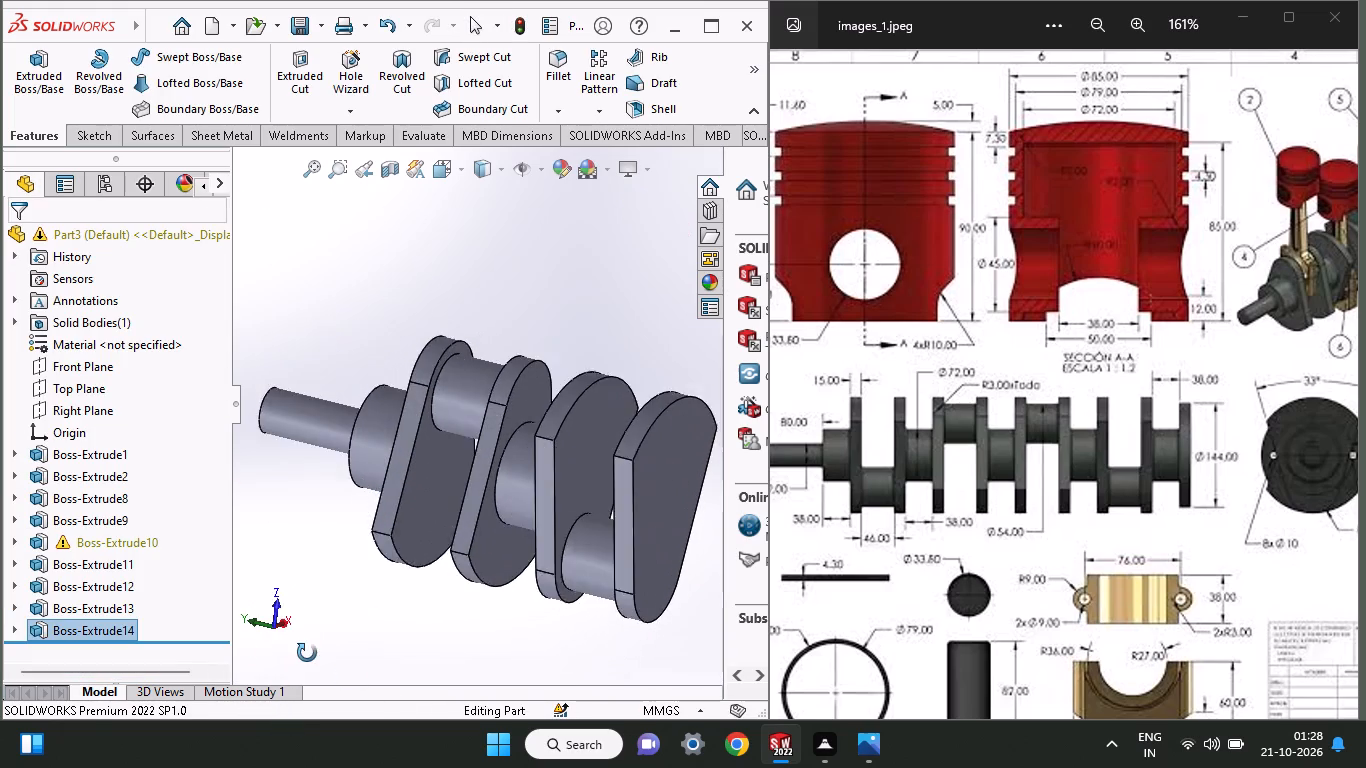
{"action": "middle_click_drag", "start_coordinate": [307, 653], "coordinate": [330, 629]}
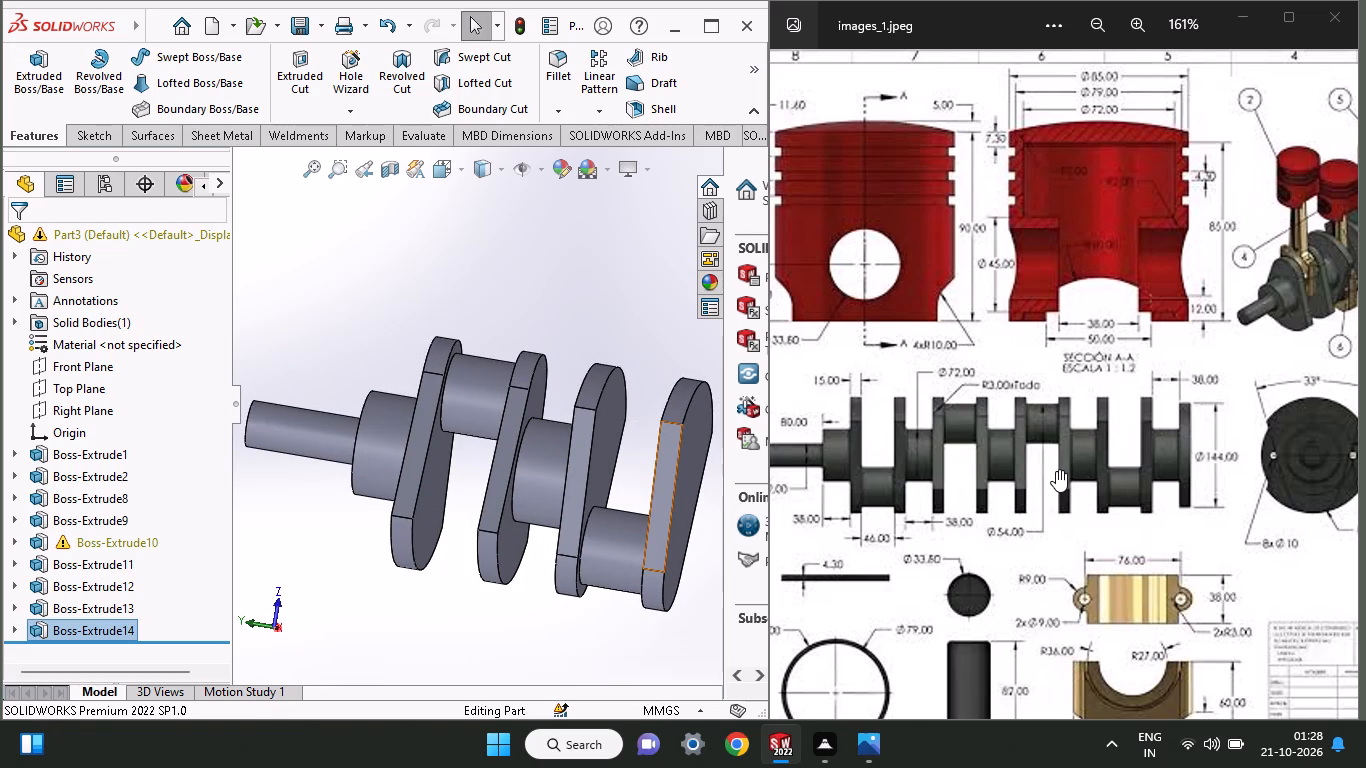
{"action": "middle_click_drag", "start_coordinate": [1056, 470], "coordinate": [975, 507]}
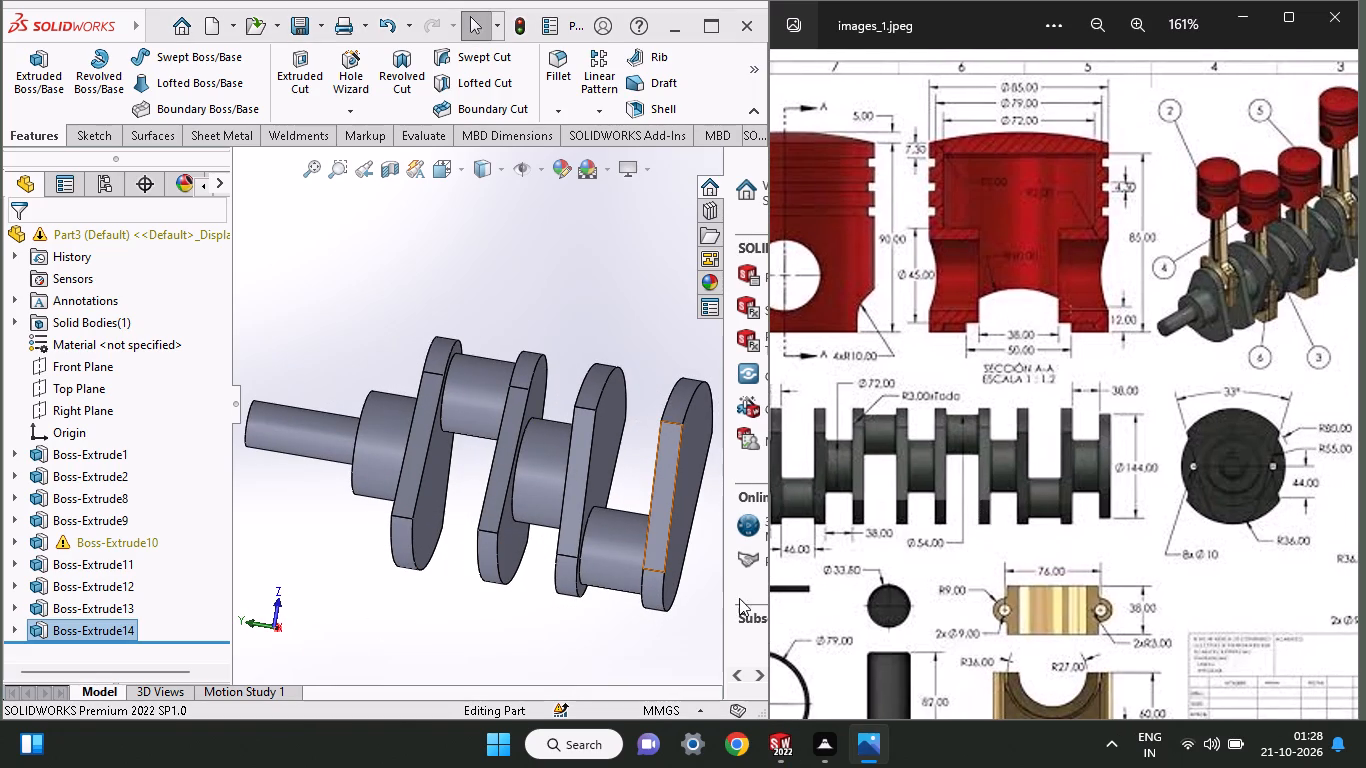
{"action": "middle_click_drag", "start_coordinate": [882, 565], "coordinate": [964, 563]}
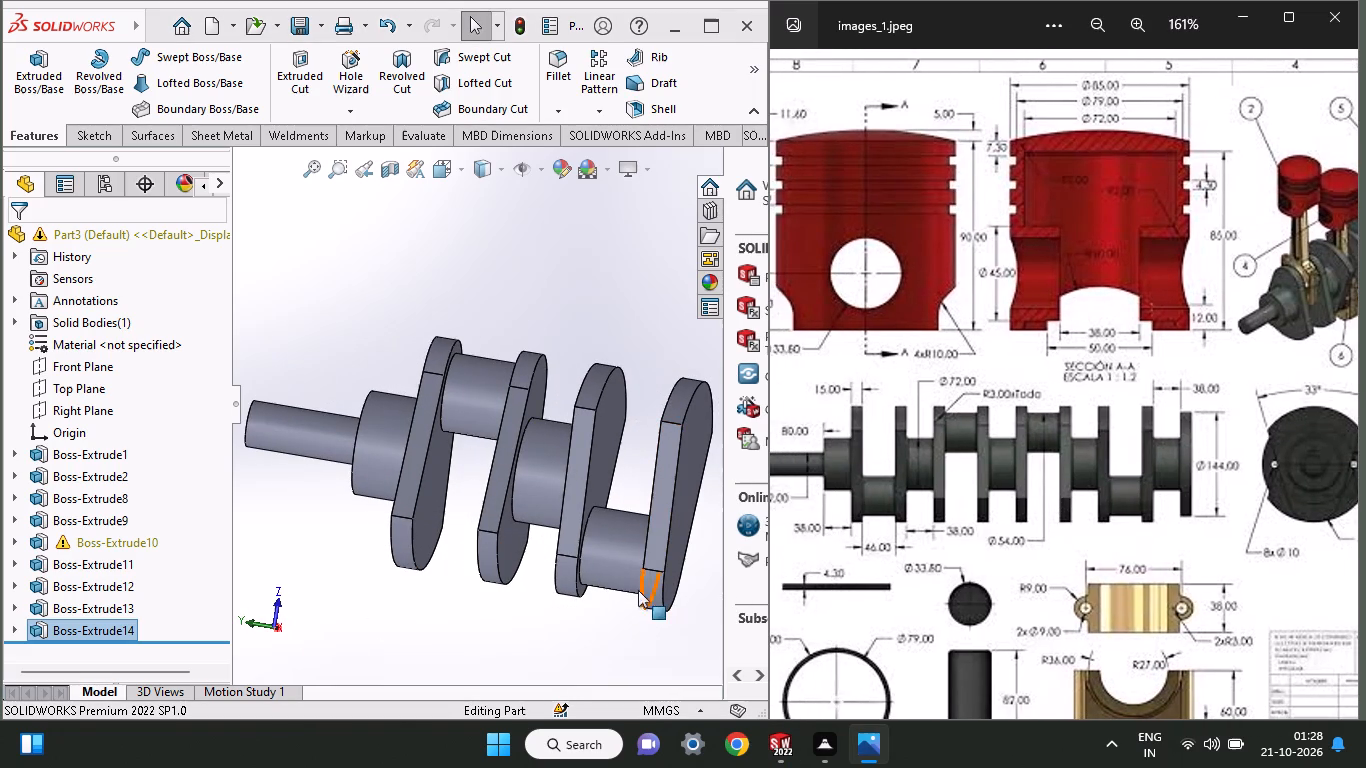
{"action": "middle_click_drag", "start_coordinate": [586, 608], "coordinate": [626, 288]}
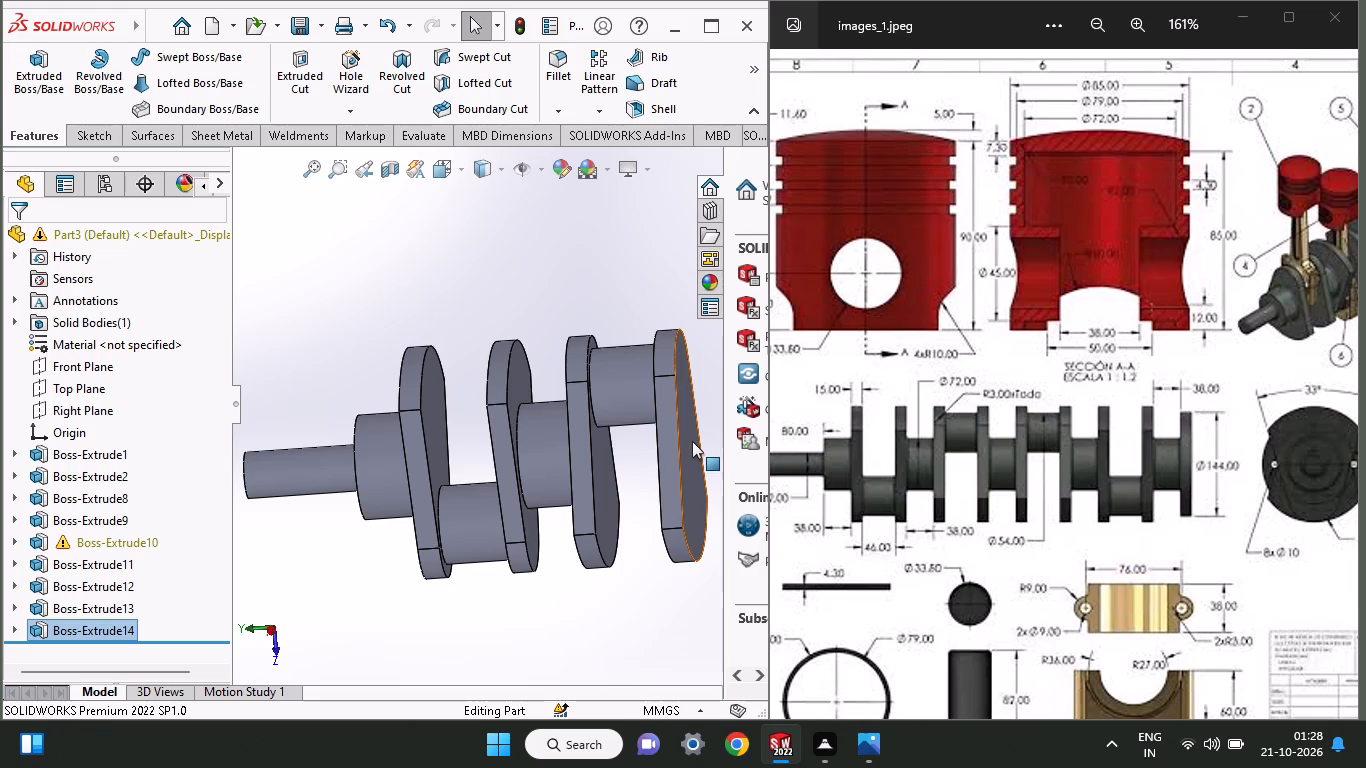
{"action": "middle_click_drag", "start_coordinate": [1018, 442], "coordinate": [878, 482]}
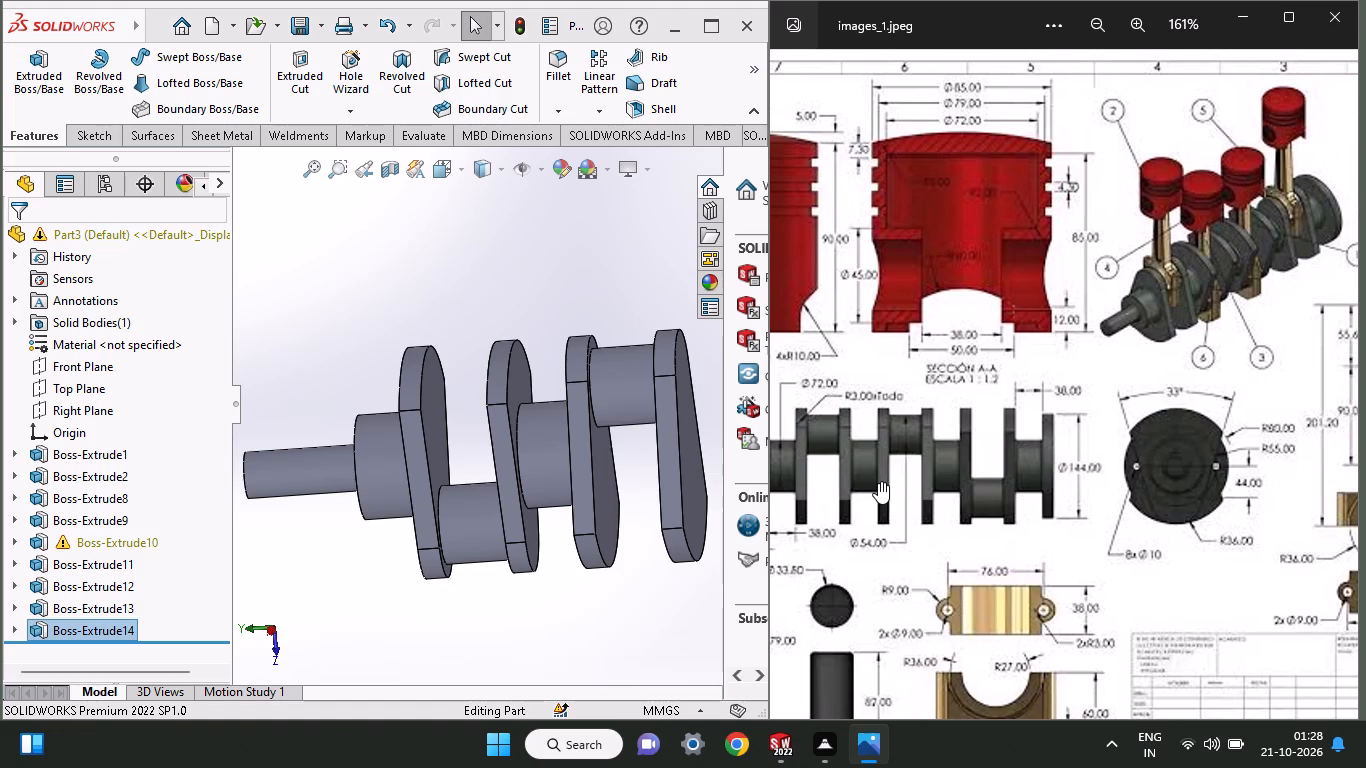
{"action": "middle_click_drag", "start_coordinate": [542, 618], "coordinate": [617, 610]}
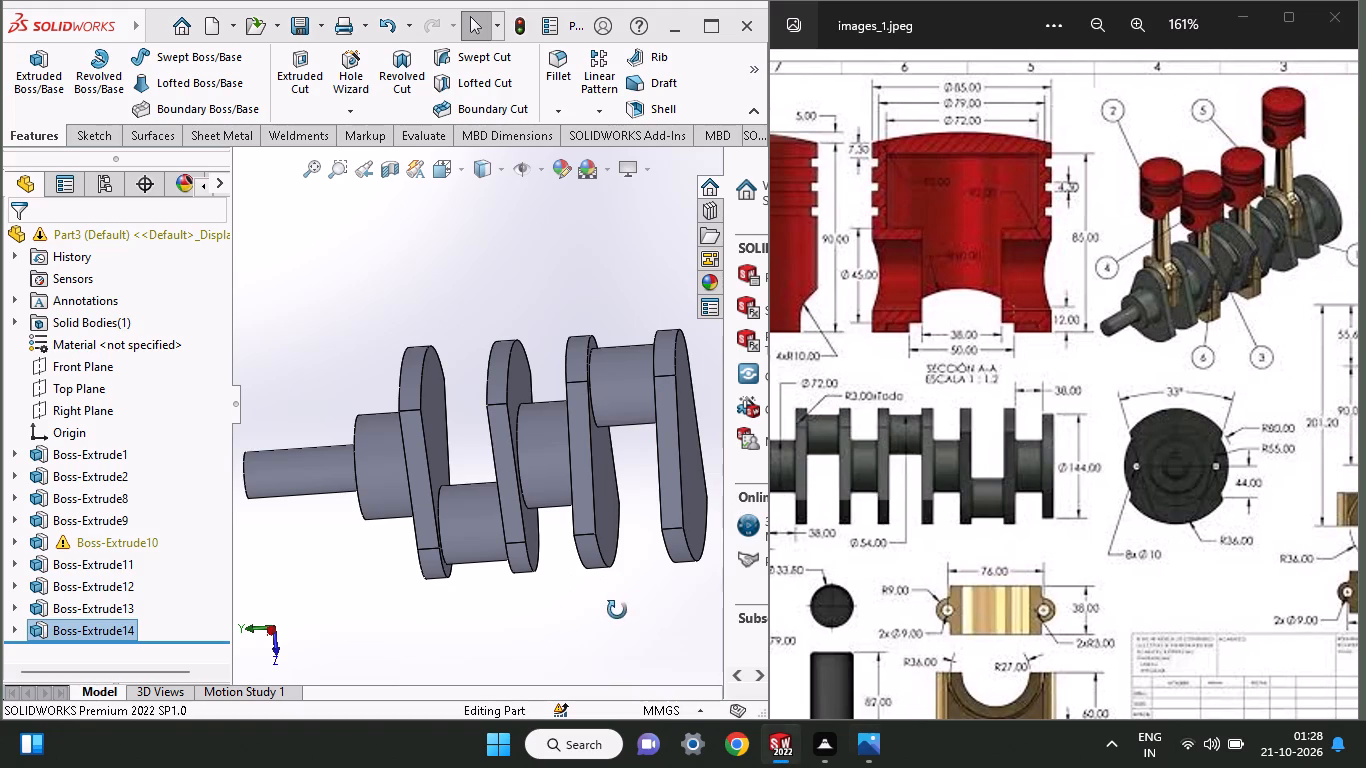
{"action": "middle_click_drag", "start_coordinate": [617, 610], "coordinate": [607, 528]}
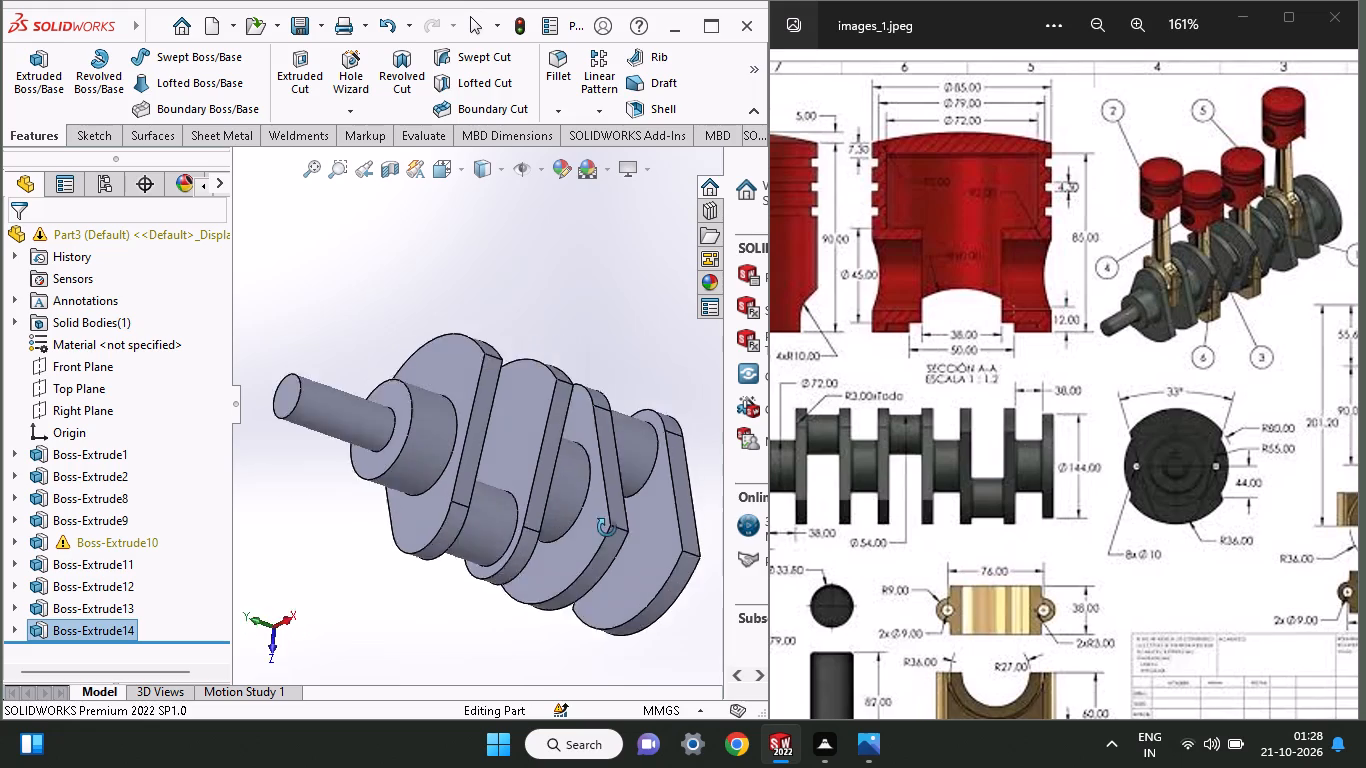
{"action": "middle_click_drag", "start_coordinate": [607, 528], "coordinate": [624, 283]}
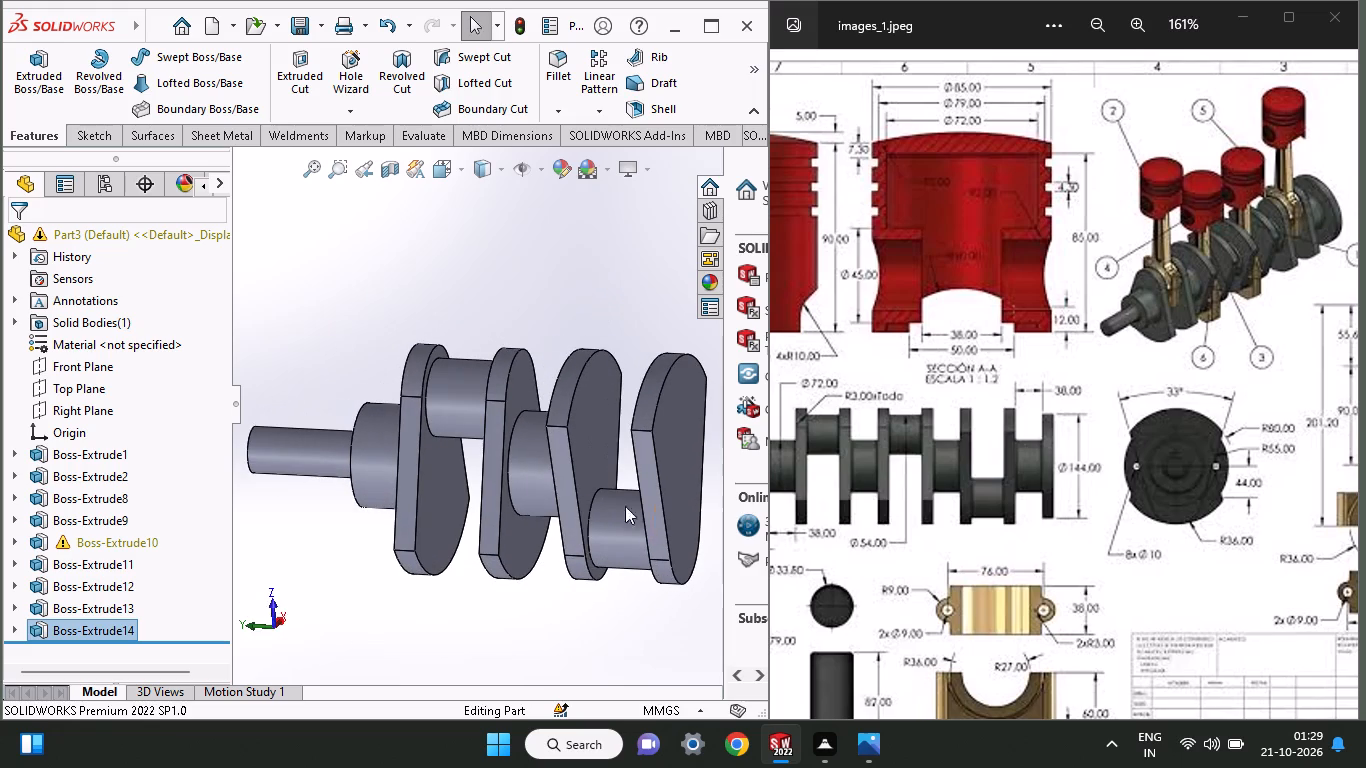
Sketch an origin-centred circle about 59 mm in diameter on the newest web's outer face.
{"action": "middle_click_drag", "start_coordinate": [628, 605], "coordinate": [601, 608]}
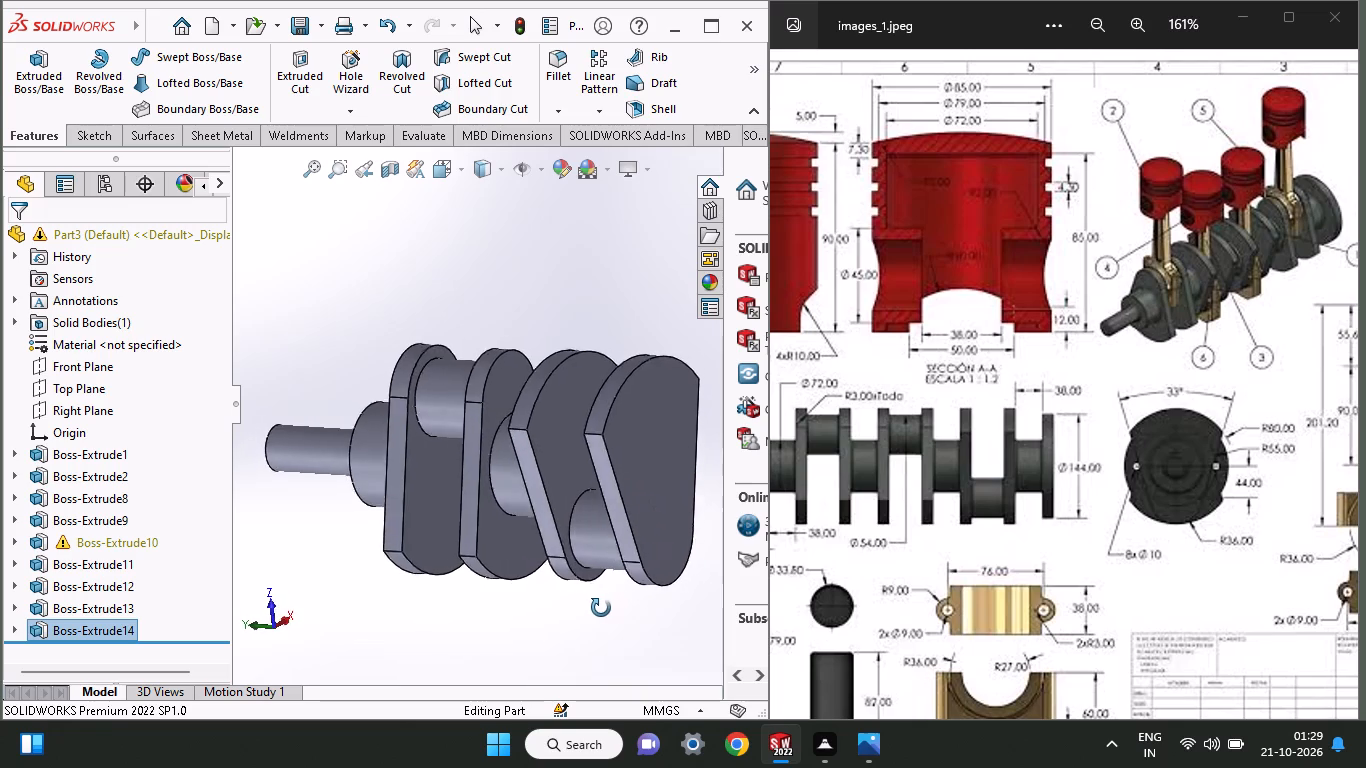
{"action": "middle_click_drag", "start_coordinate": [601, 608], "coordinate": [563, 618]}
{"action": "left_click", "coordinate": [597, 509]}
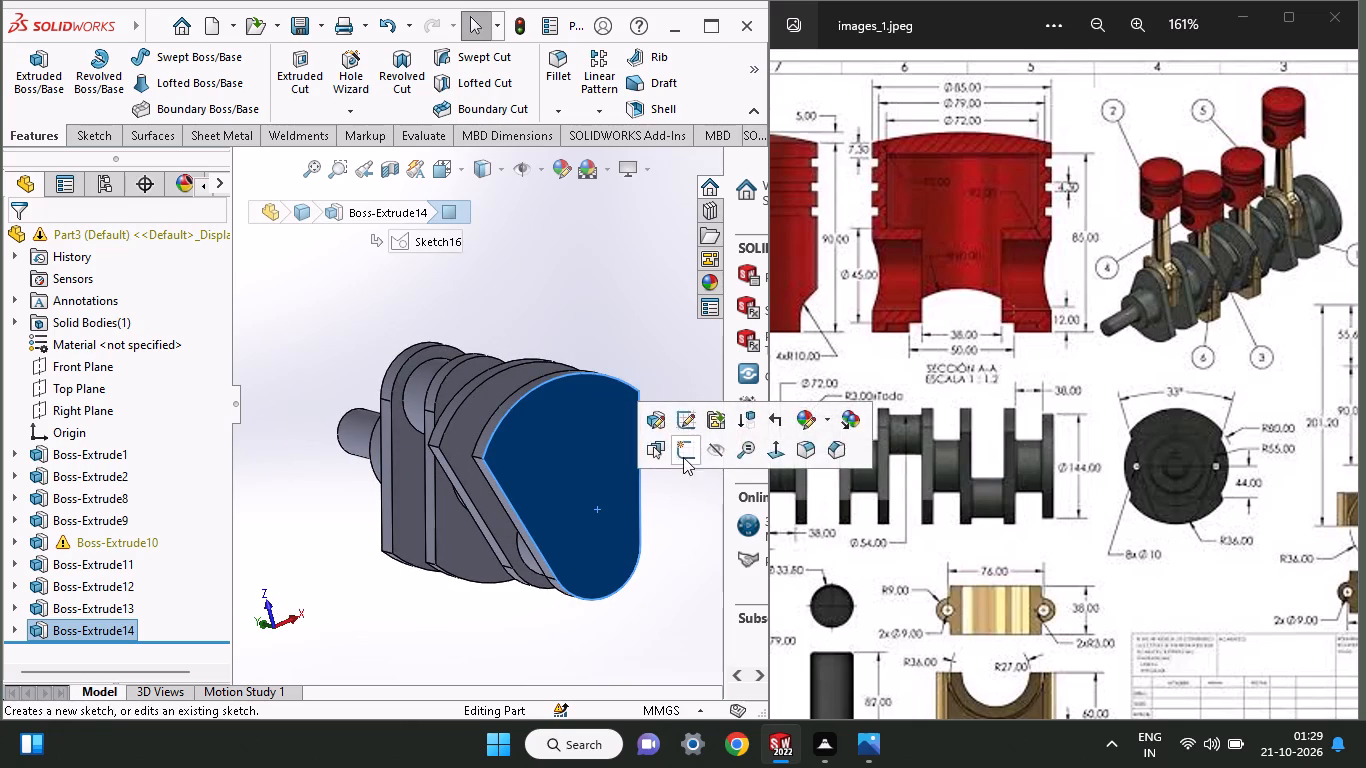
{"action": "left_click", "coordinate": [683, 457]}
{"action": "left_click", "coordinate": [143, 108]}
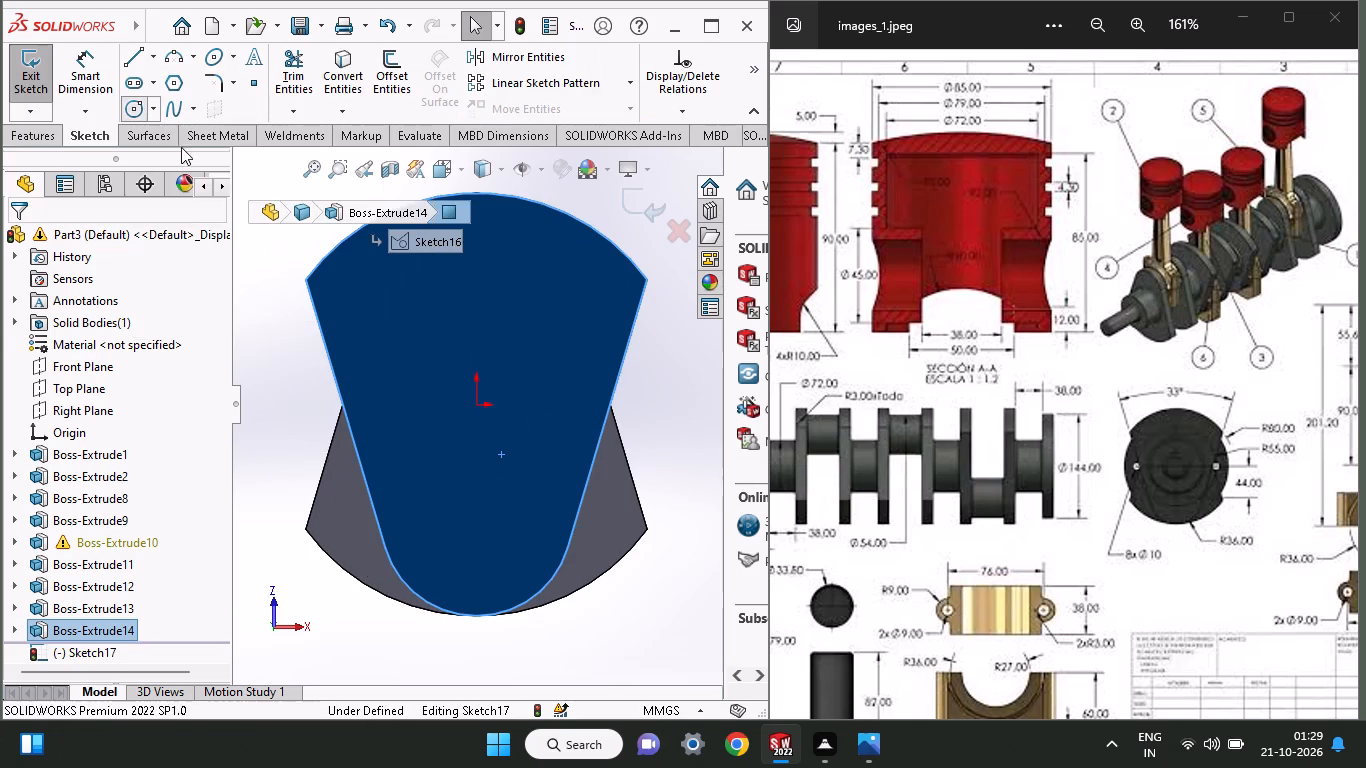
{"action": "left_click", "coordinate": [479, 409]}
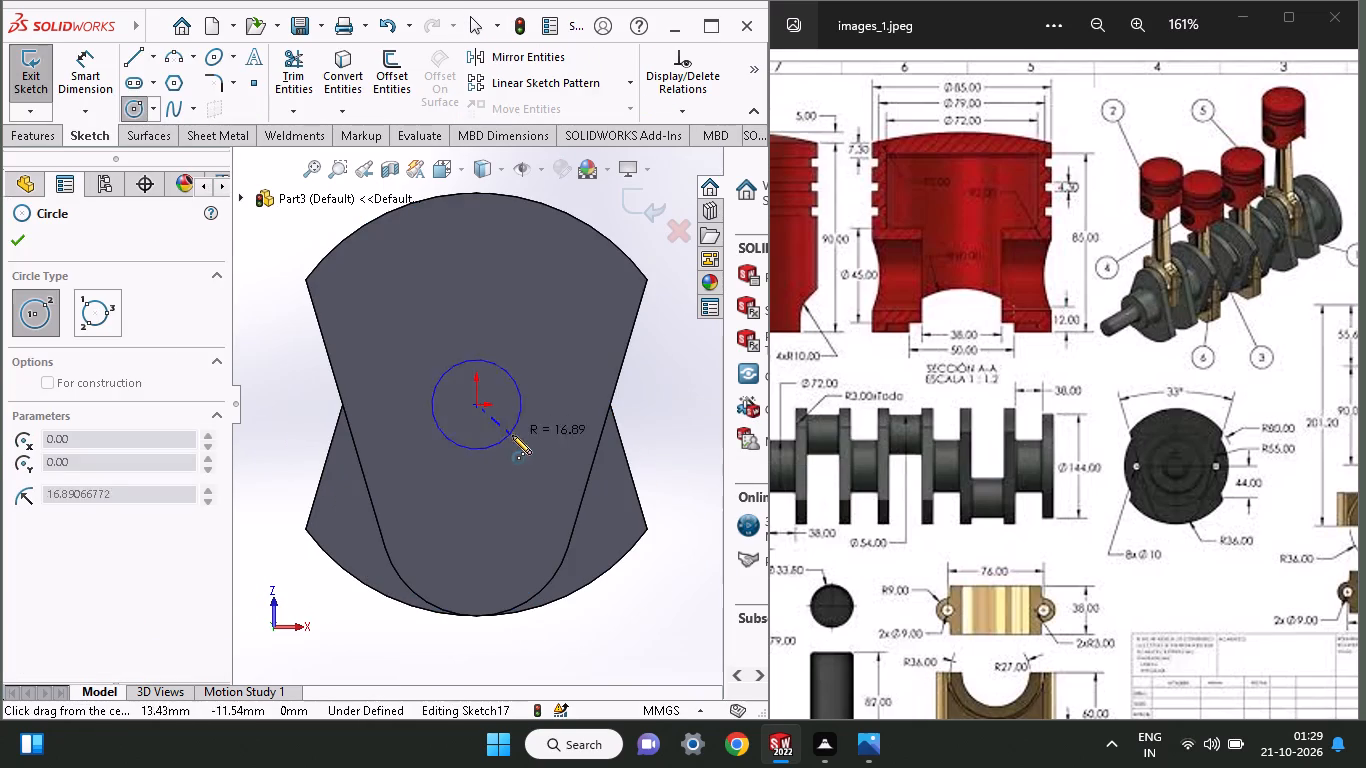
{"action": "left_click", "coordinate": [539, 451]}
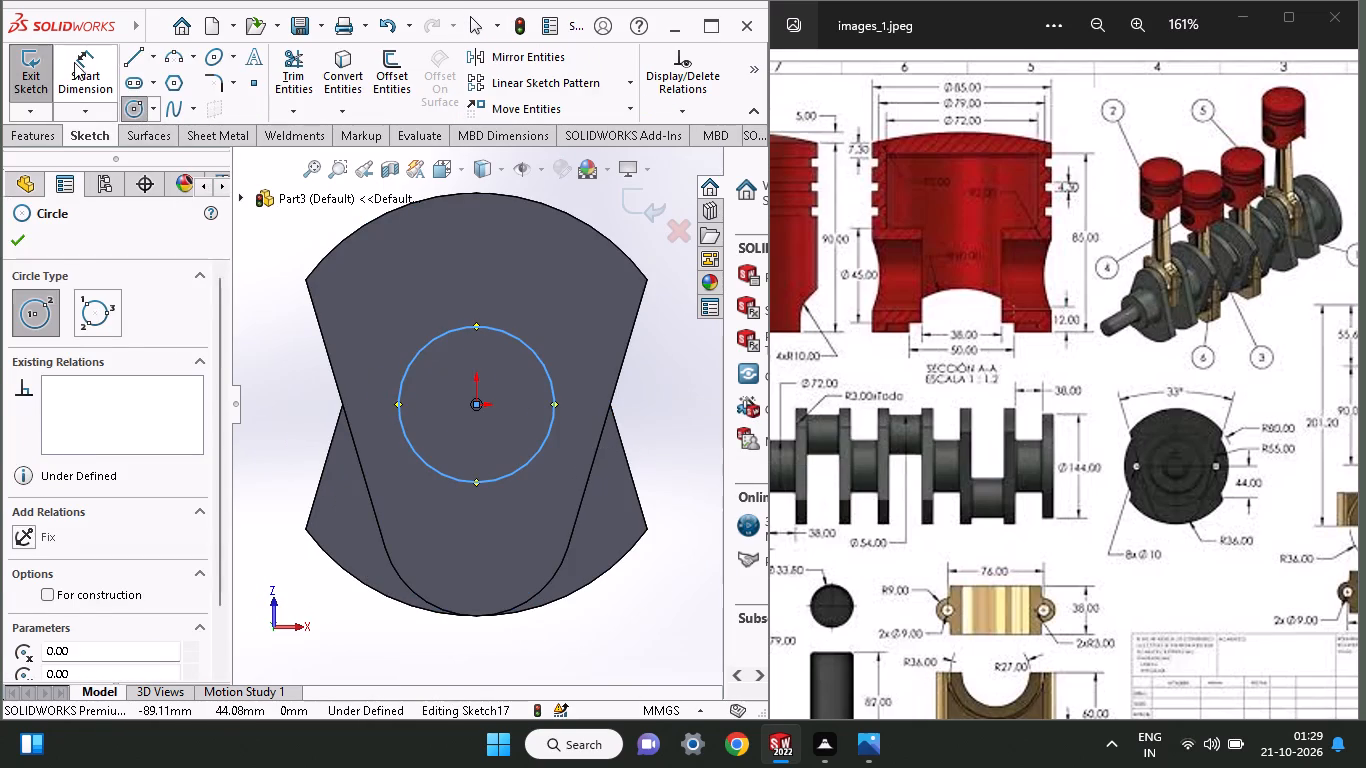
Set the diameter of the origin-centred circle on the newest web's outer face to 72 mm.
{"action": "left_click", "coordinate": [74, 62]}
{"action": "left_click", "coordinate": [416, 347]}
{"action": "left_click", "coordinate": [434, 292]}
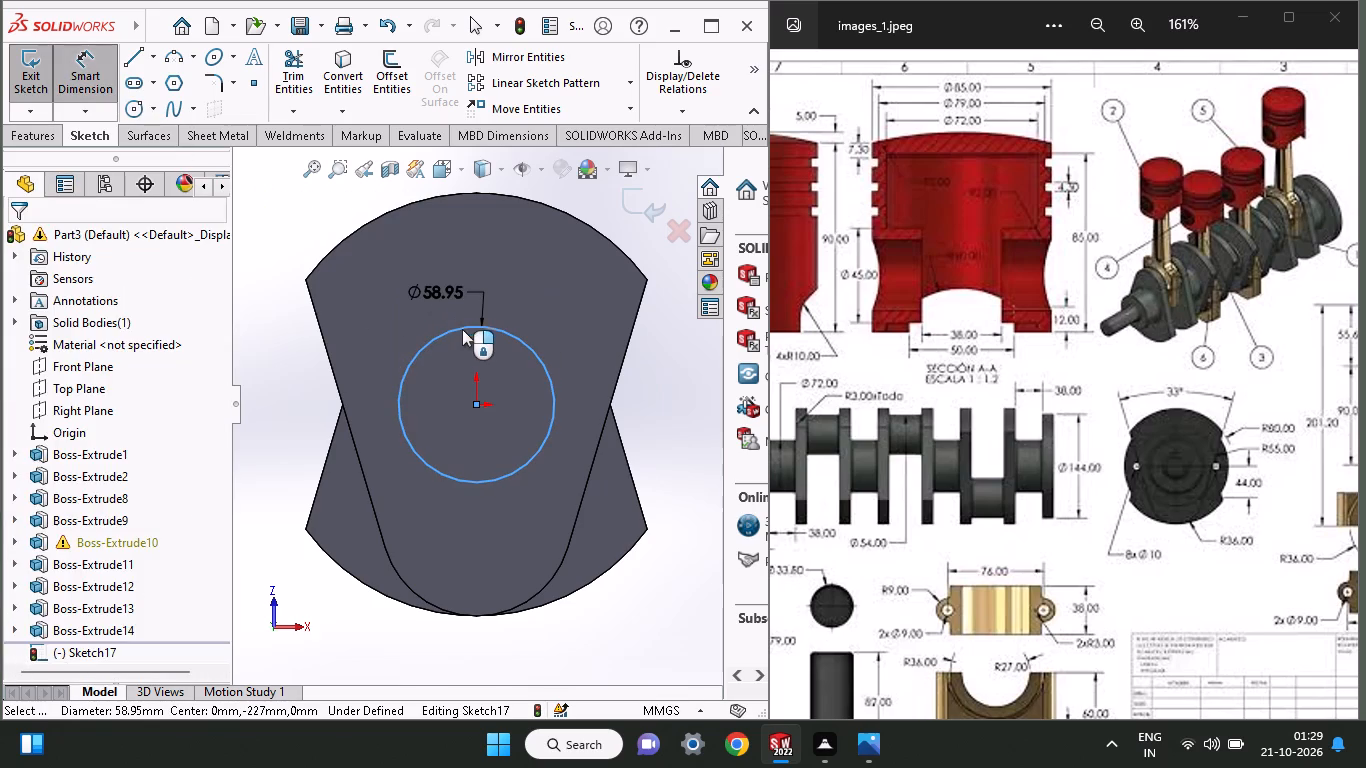
{"action": "middle_click_drag", "start_coordinate": [907, 541], "coordinate": [975, 544]}
{"action": "type", "text": "72"}
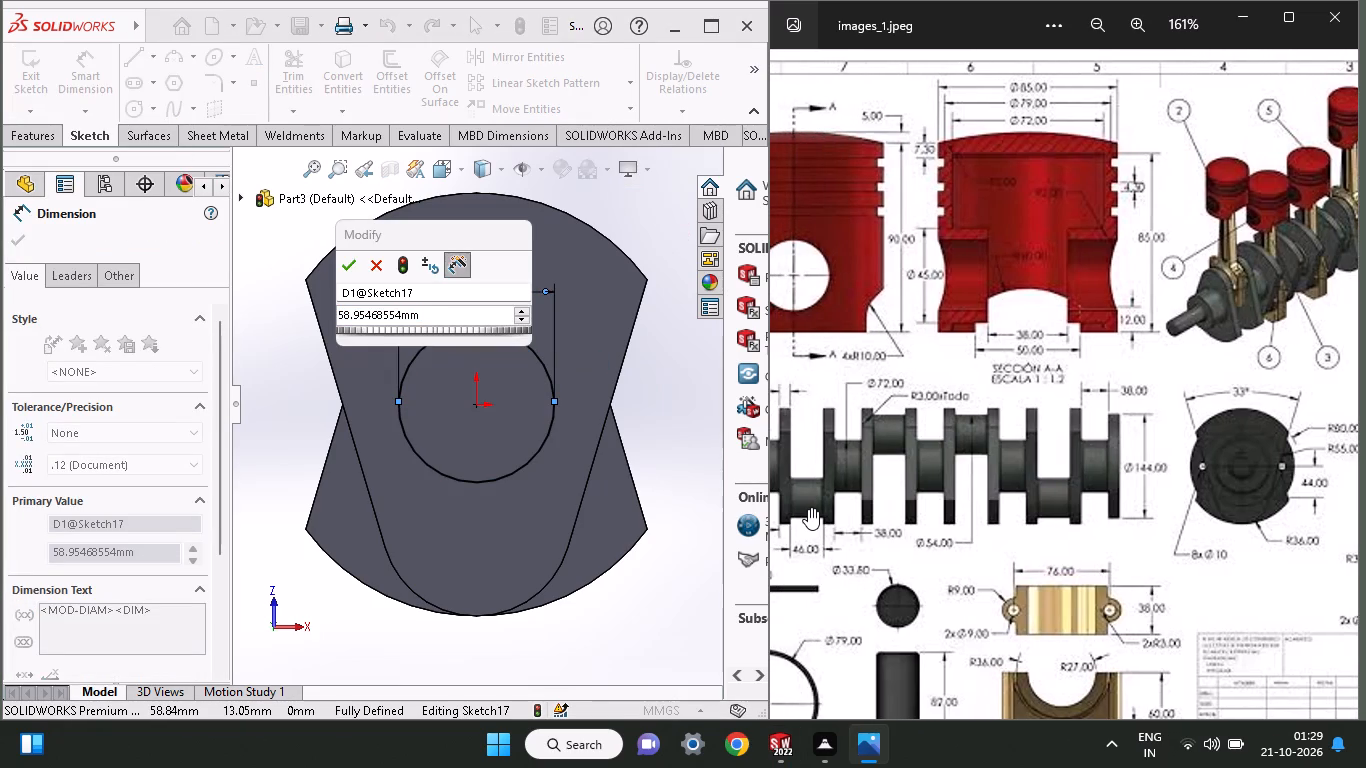
{"action": "key", "text": "Return"}
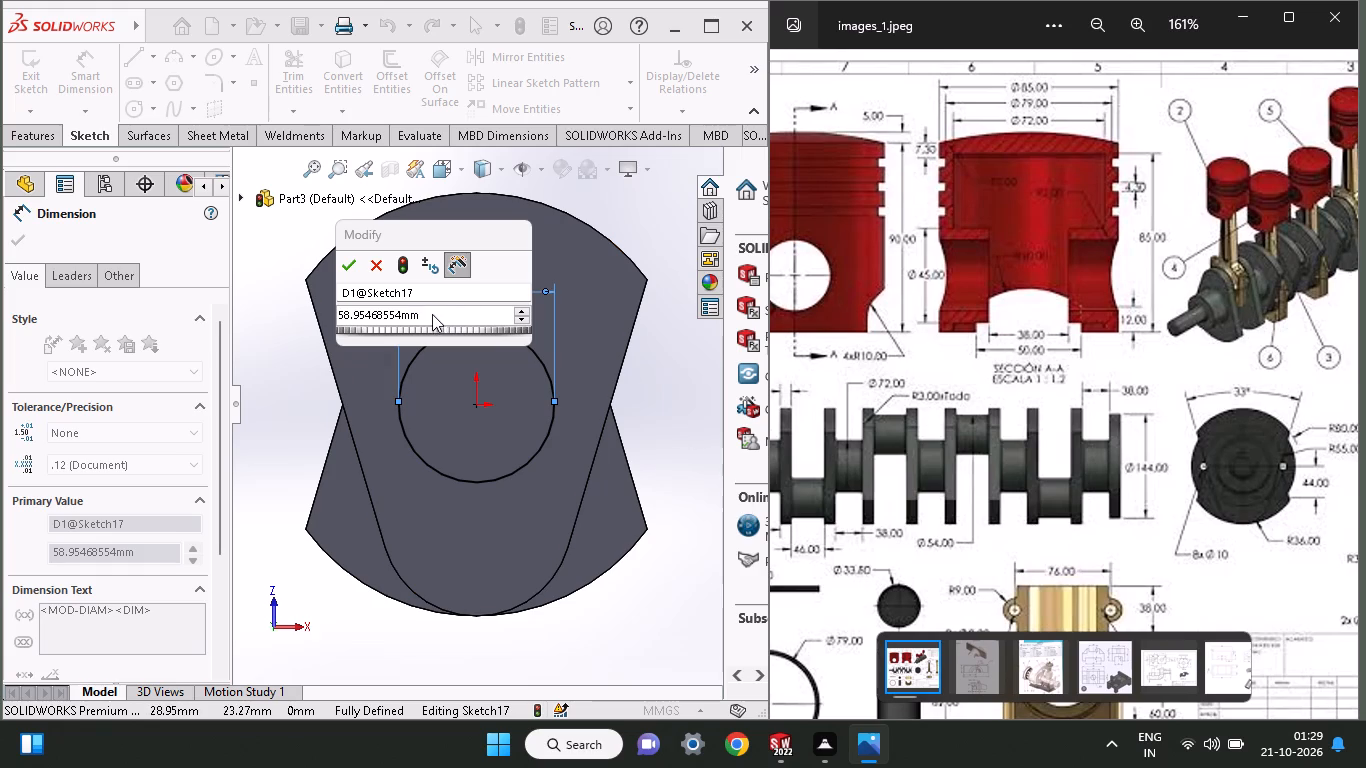
{"action": "left_click_drag", "start_coordinate": [434, 314], "coordinate": [332, 312]}
{"action": "type", "text": "72"}
{"action": "key", "text": "Return"}
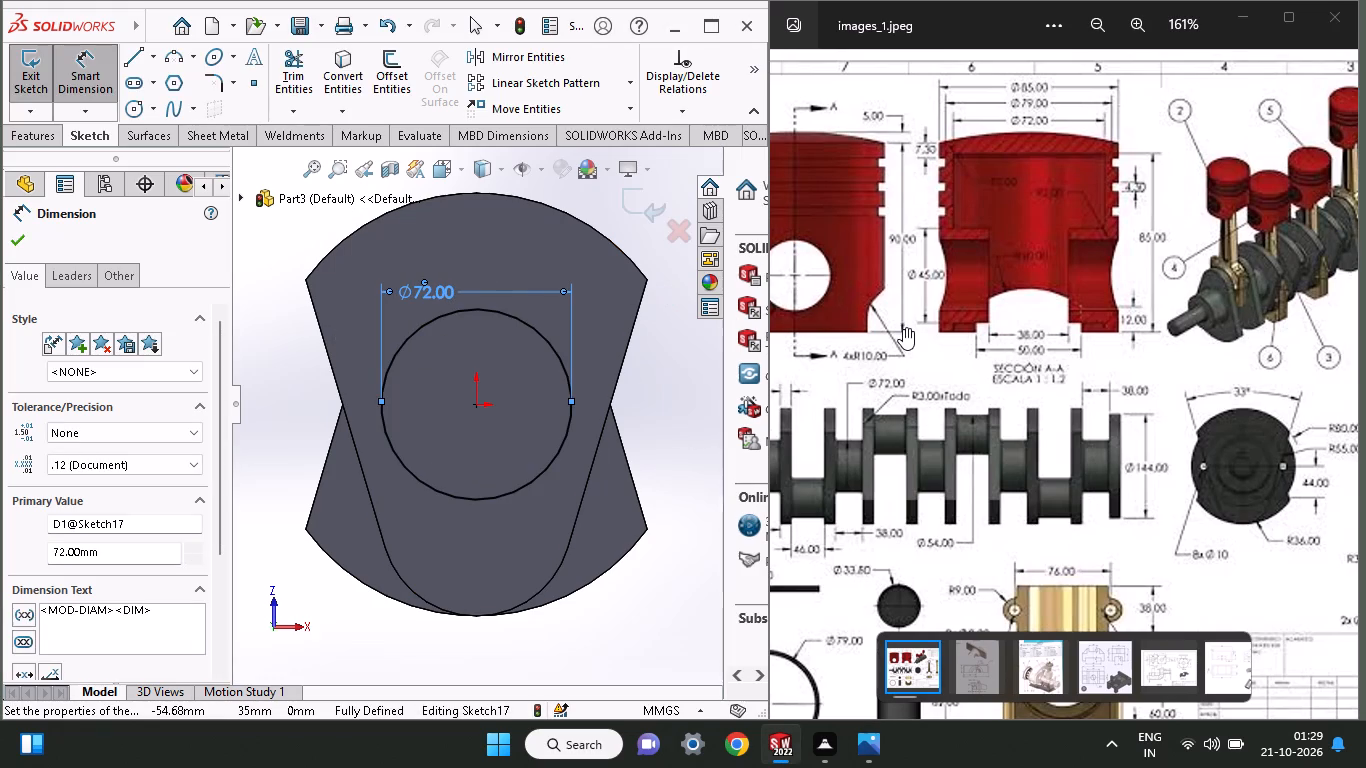
{"action": "left_click", "coordinate": [903, 328]}
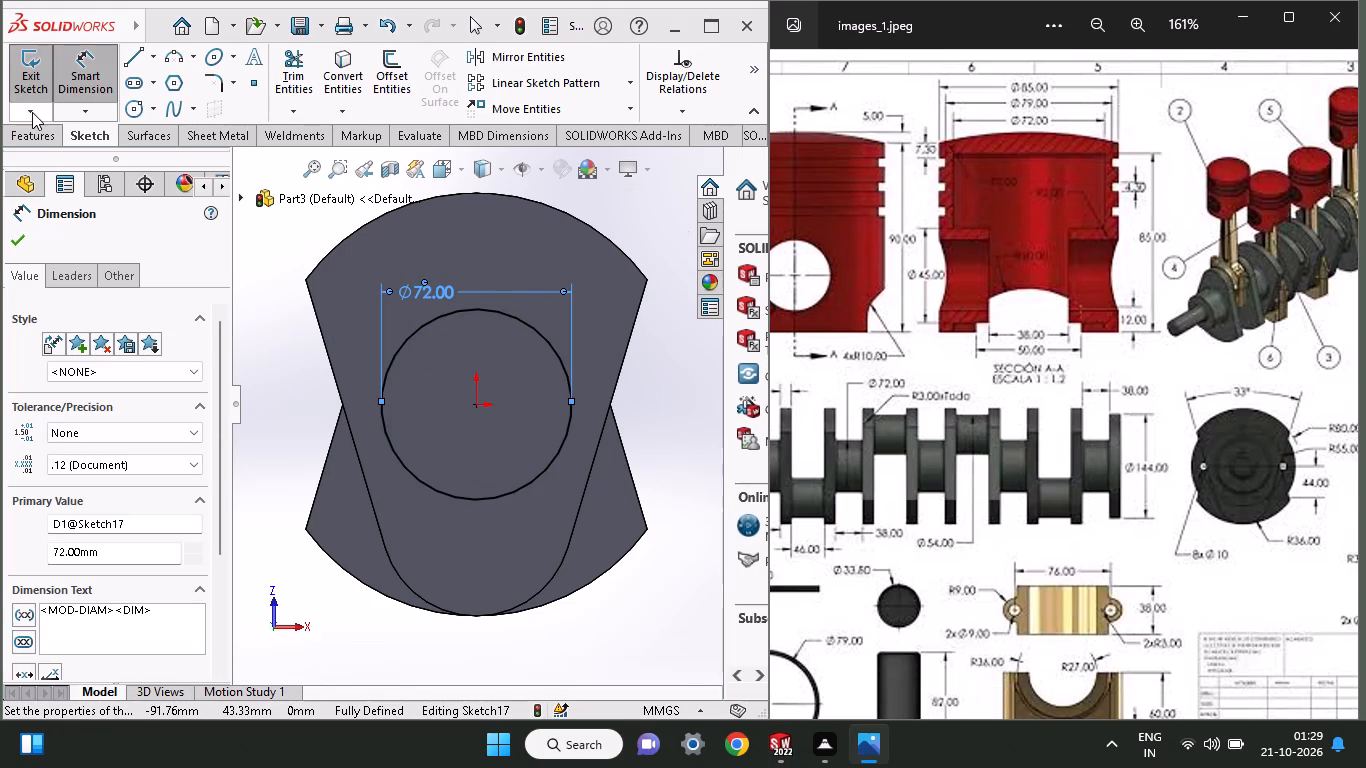
Extrude the 72 mm circle outward as a 38 mm blind boss, merged with the crankshaft, to form the main journal.
{"action": "left_click", "coordinate": [35, 136]}
{"action": "left_click", "coordinate": [41, 89]}
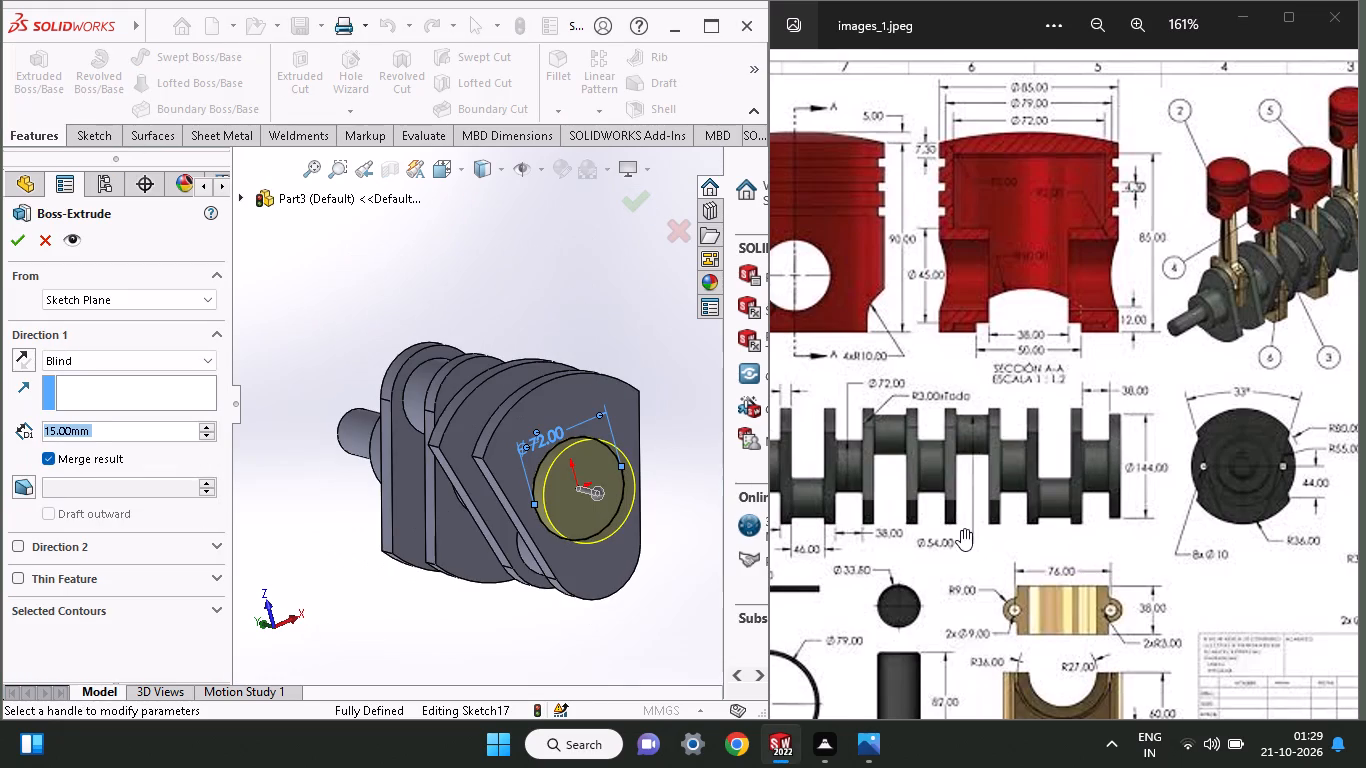
{"action": "middle_click_drag", "start_coordinate": [961, 529], "coordinate": [1015, 536]}
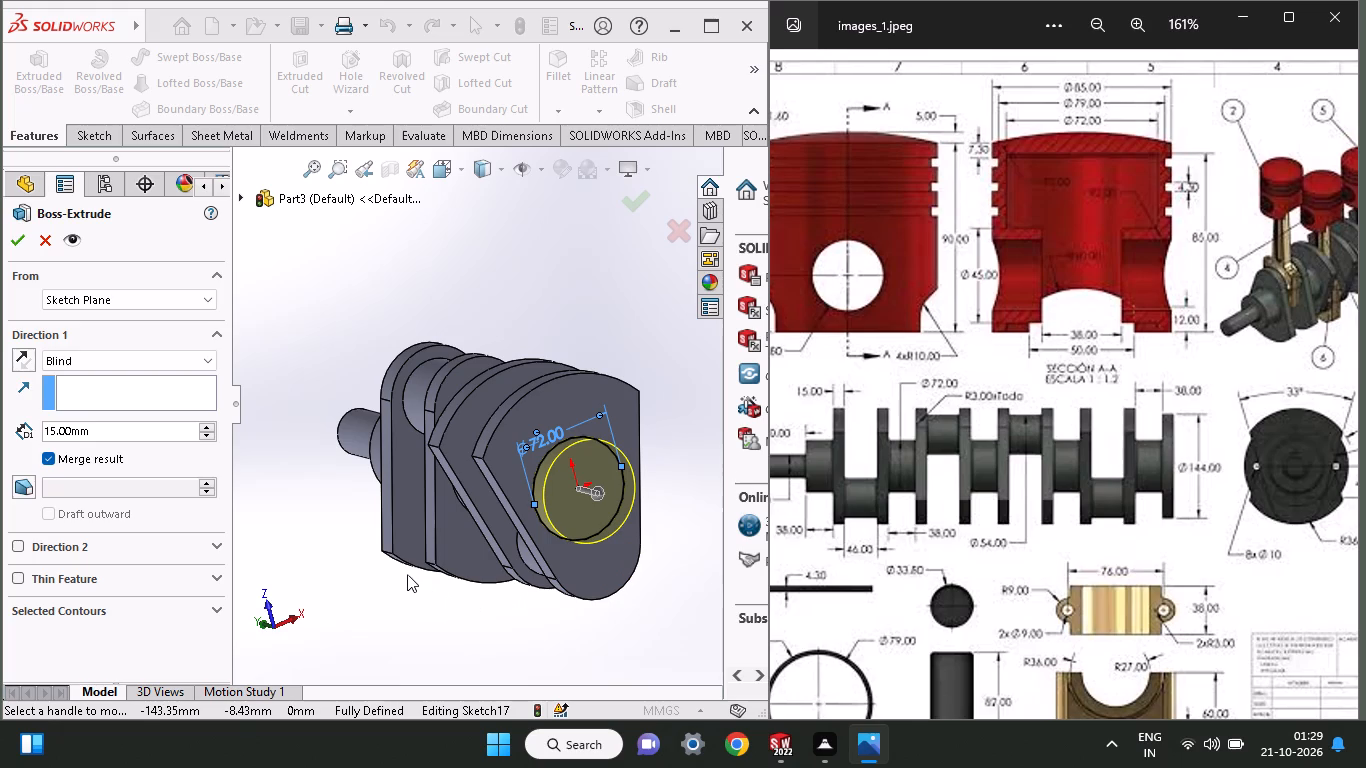
{"action": "left_click_drag", "start_coordinate": [92, 419], "coordinate": [58, 425]}
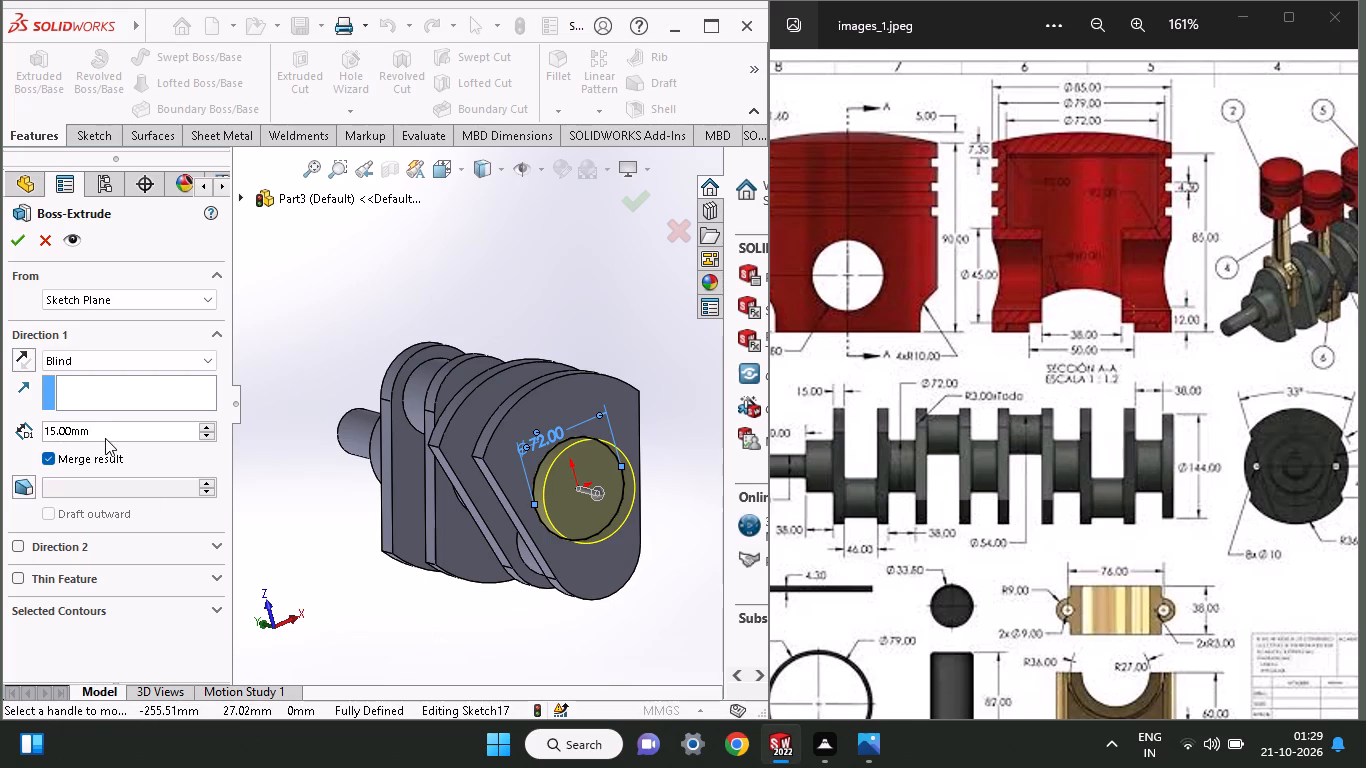
{"action": "left_click_drag", "start_coordinate": [105, 438], "coordinate": [49, 431]}
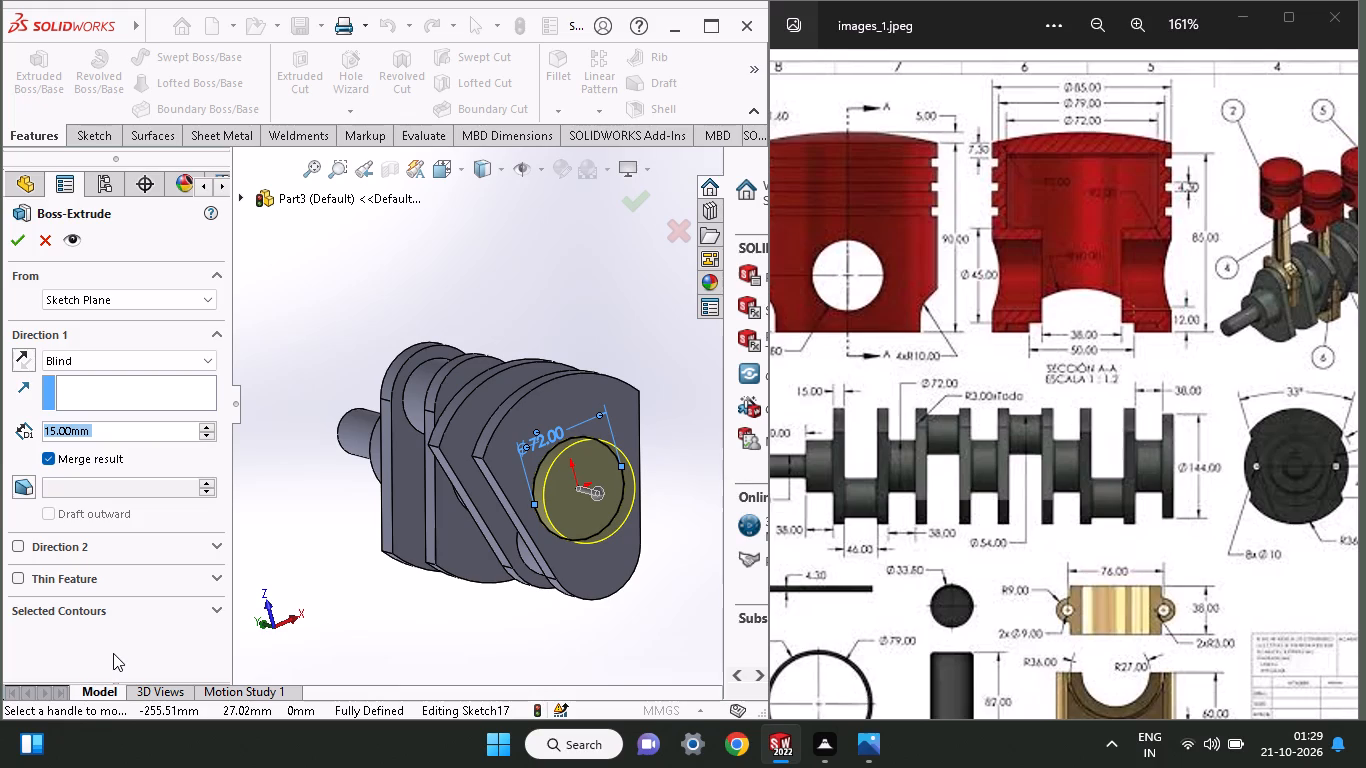
{"action": "key", "text": "3"}
{"action": "key", "text": "8"}
{"action": "key", "text": "Return"}
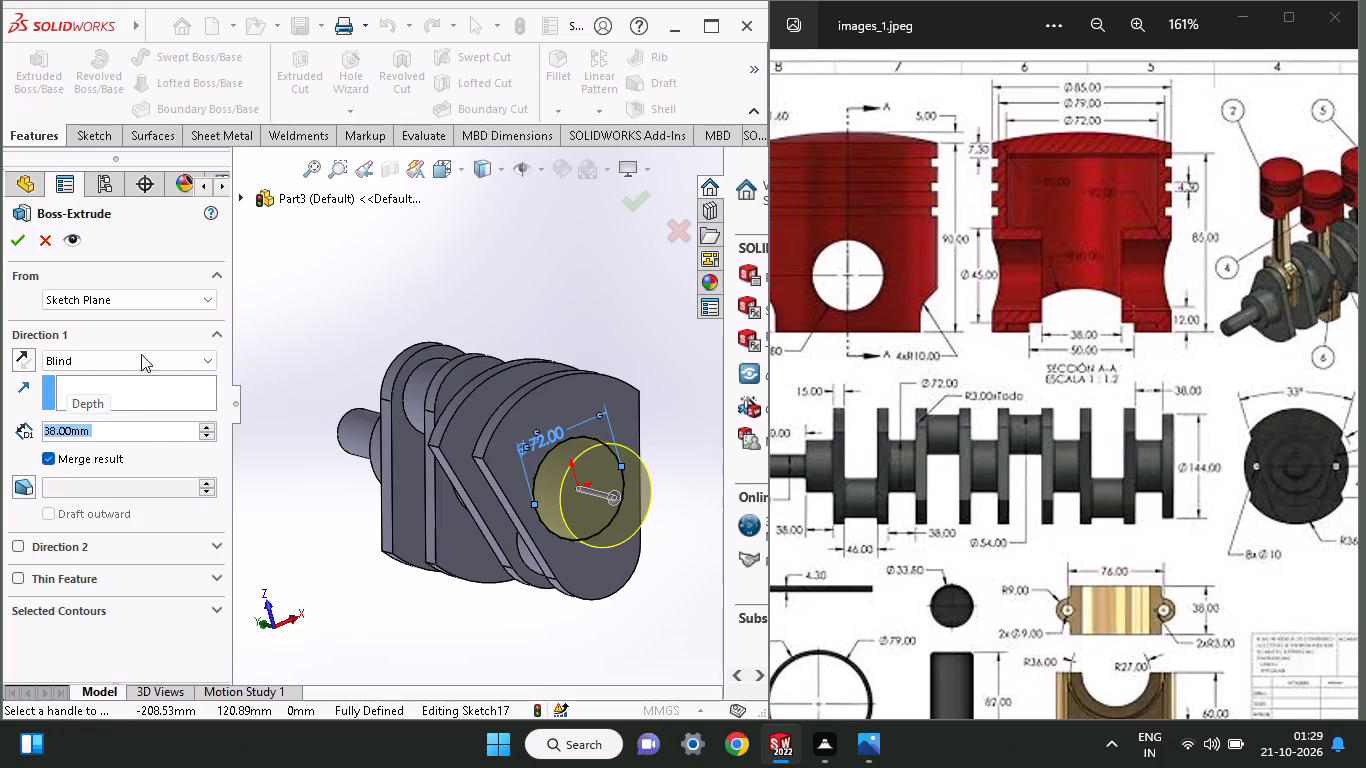
{"action": "left_click", "coordinate": [15, 234]}
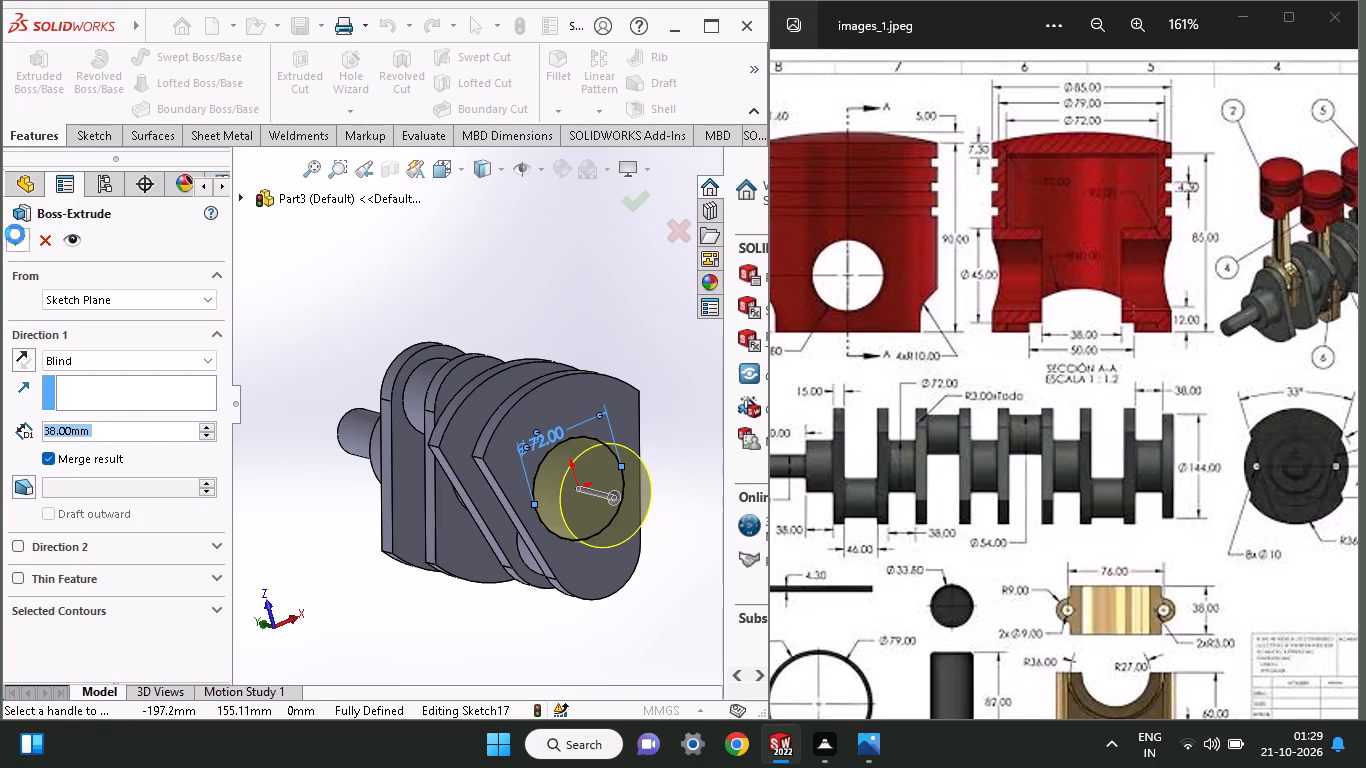
Examine the crankshaft from several sides and compare its webs, crankpins and journals with the side view in the reference drawing.
{"action": "middle_click_drag", "start_coordinate": [555, 636], "coordinate": [585, 627]}
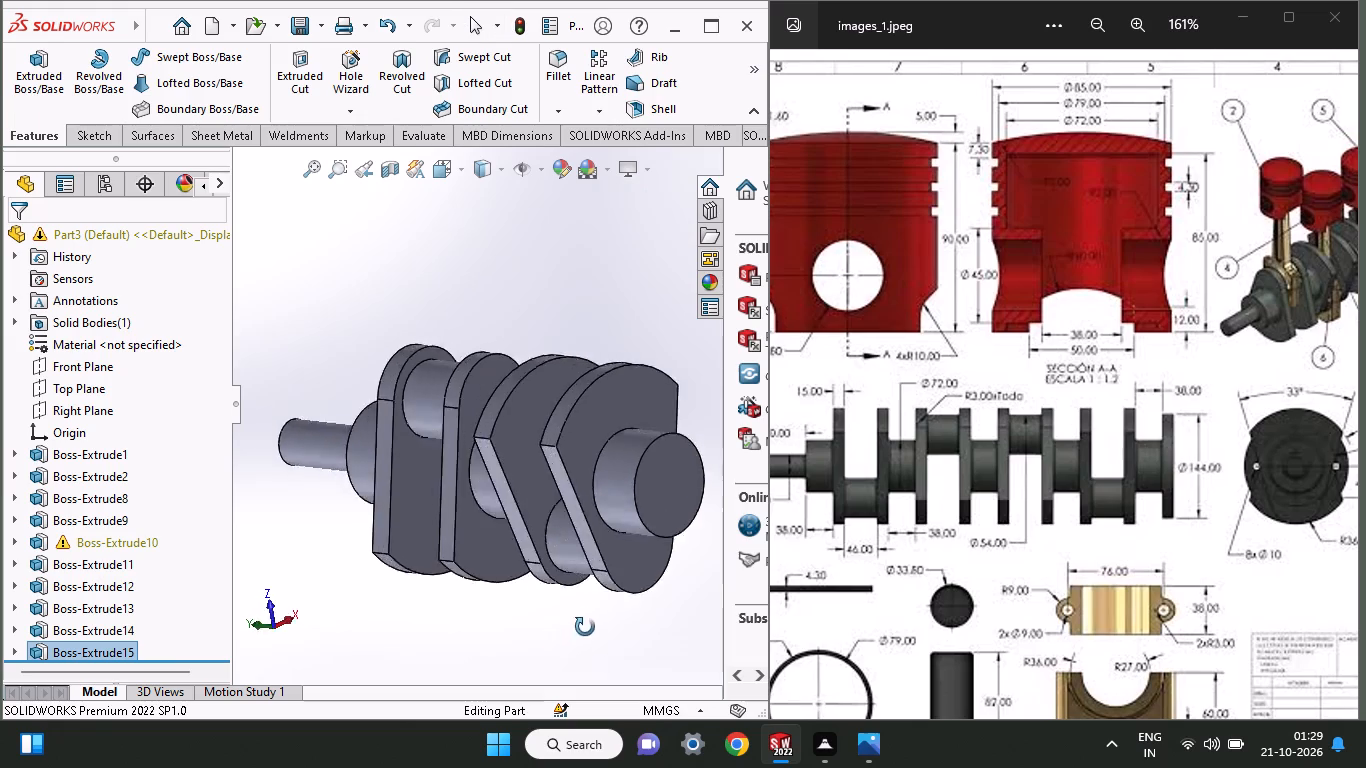
{"action": "middle_click_drag", "start_coordinate": [585, 627], "coordinate": [742, 626]}
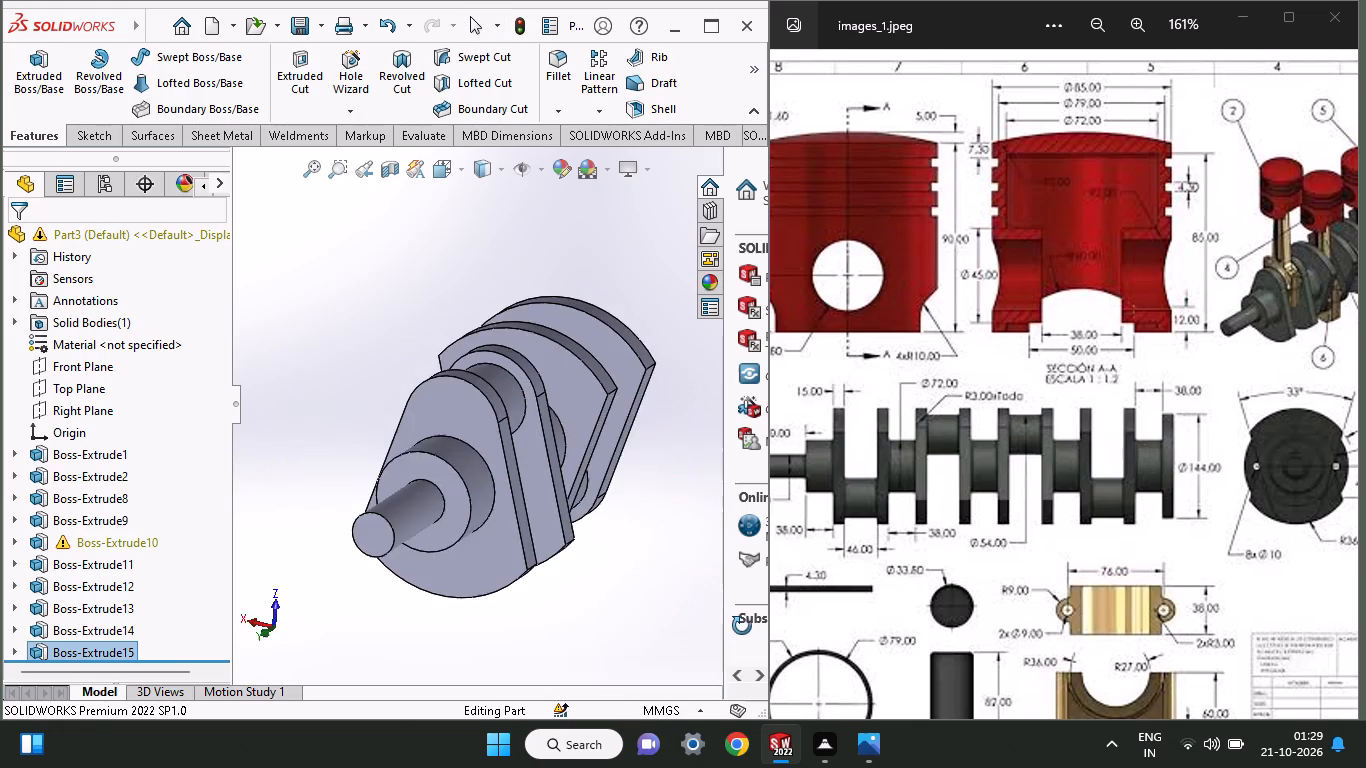
{"action": "middle_click_drag", "start_coordinate": [742, 626], "coordinate": [652, 678]}
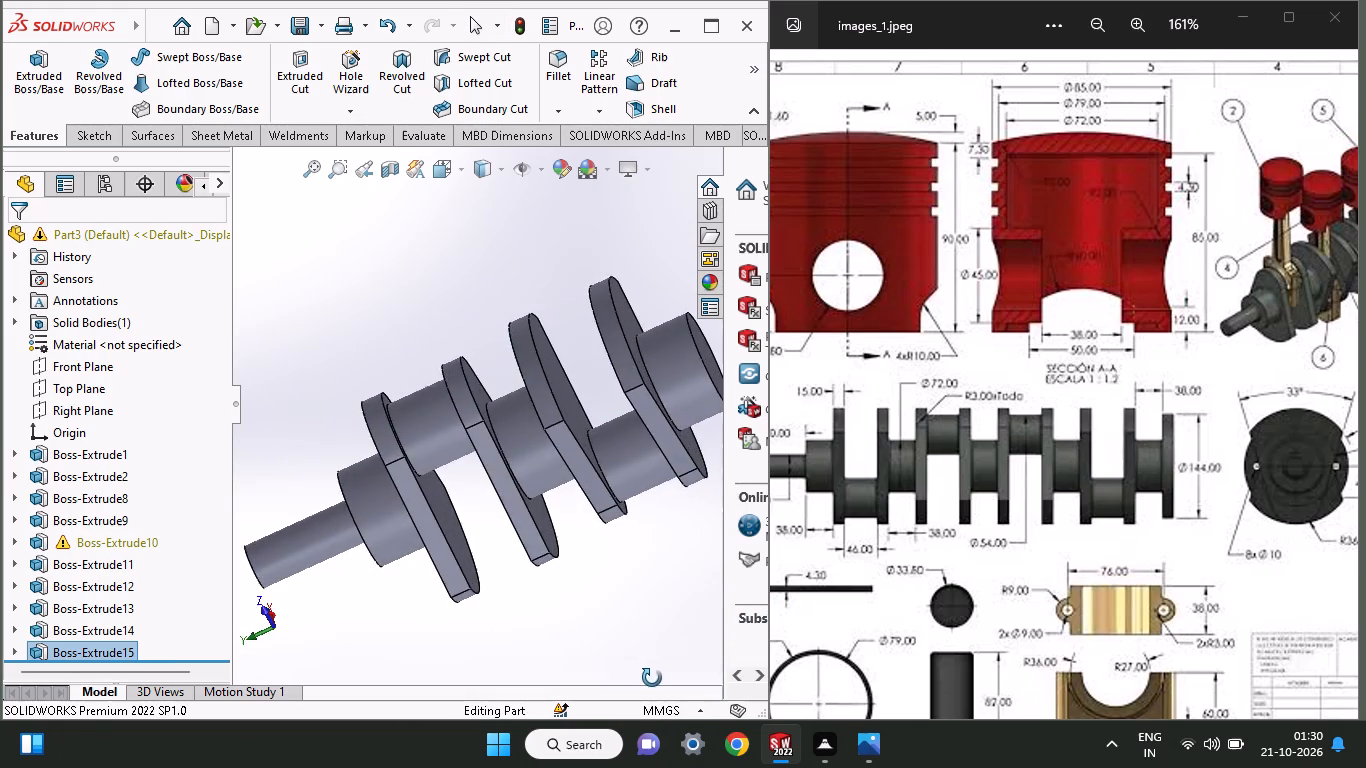
{"action": "middle_click_drag", "start_coordinate": [652, 678], "coordinate": [631, 710]}
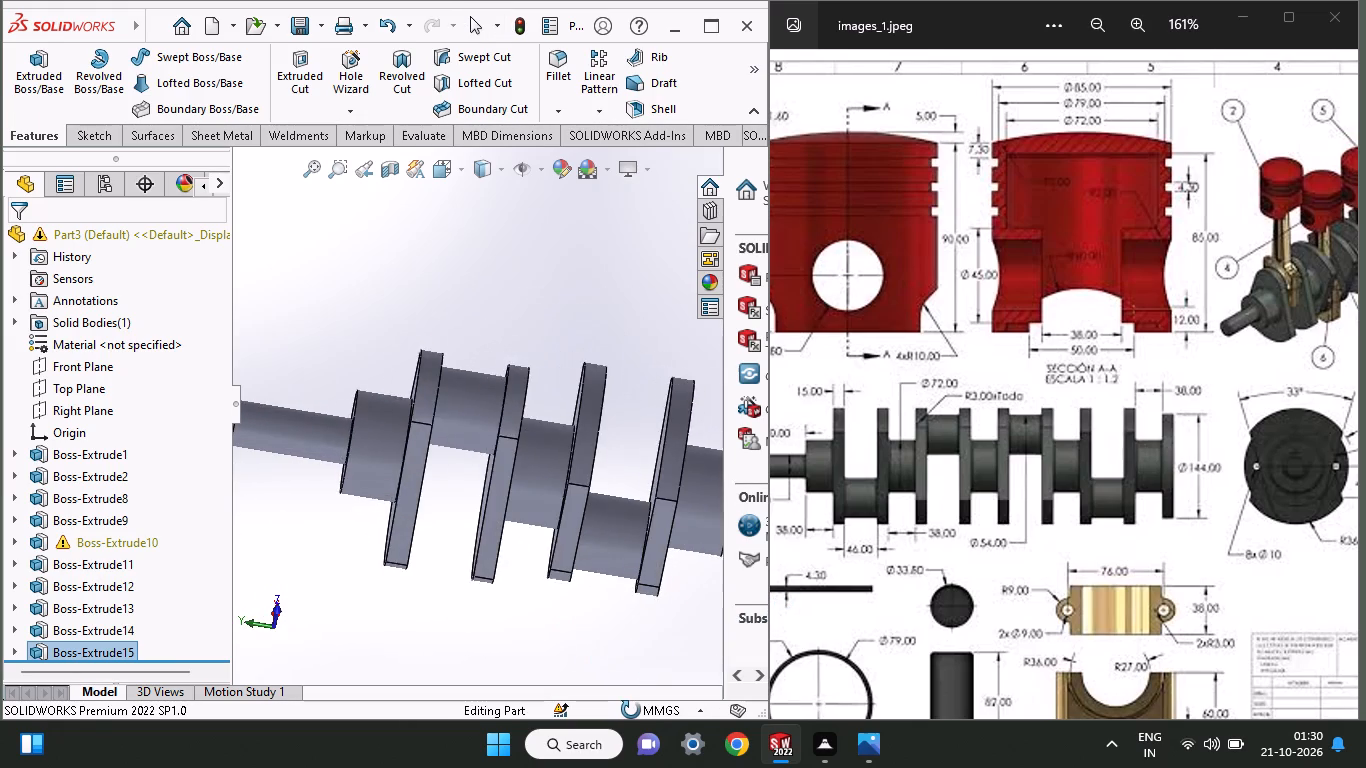
{"action": "middle_click_drag", "start_coordinate": [631, 710], "coordinate": [581, 709]}
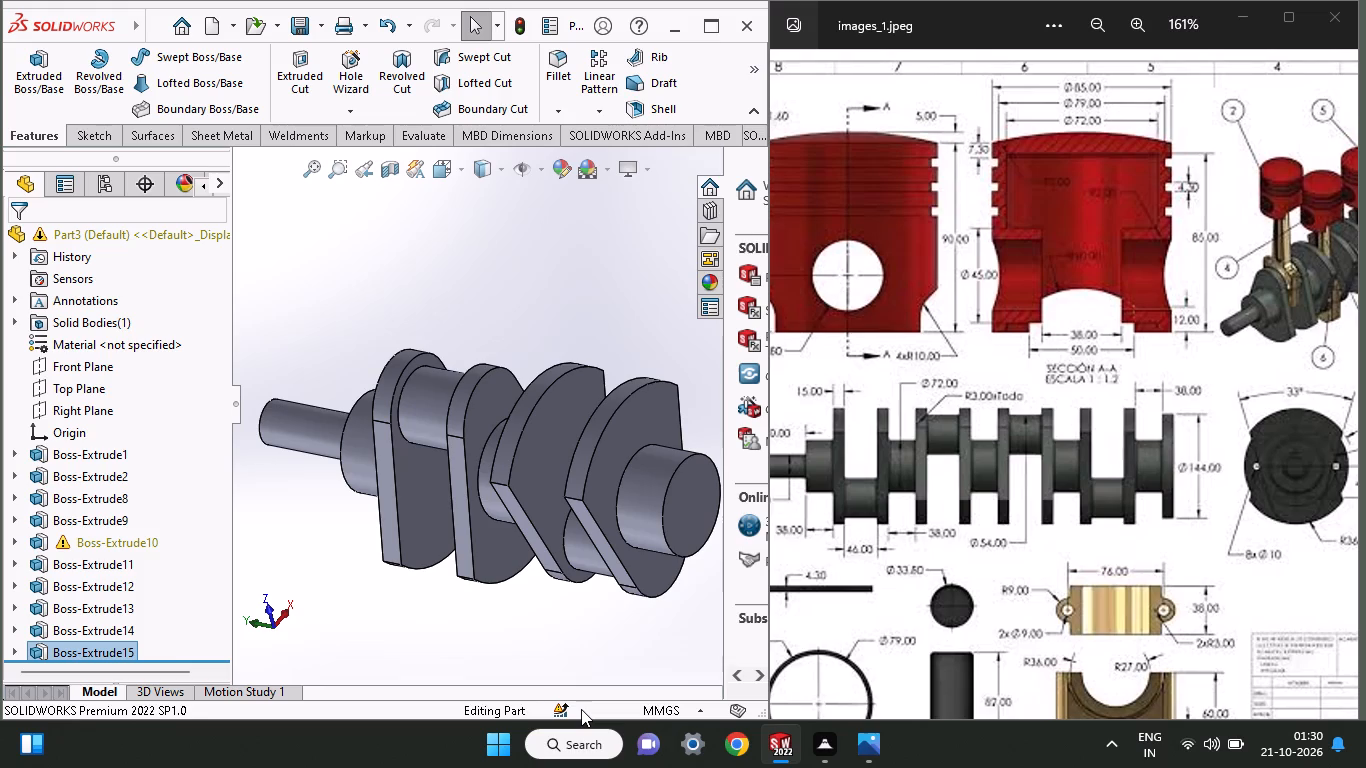
{"action": "middle_click_drag", "start_coordinate": [528, 631], "coordinate": [494, 570]}
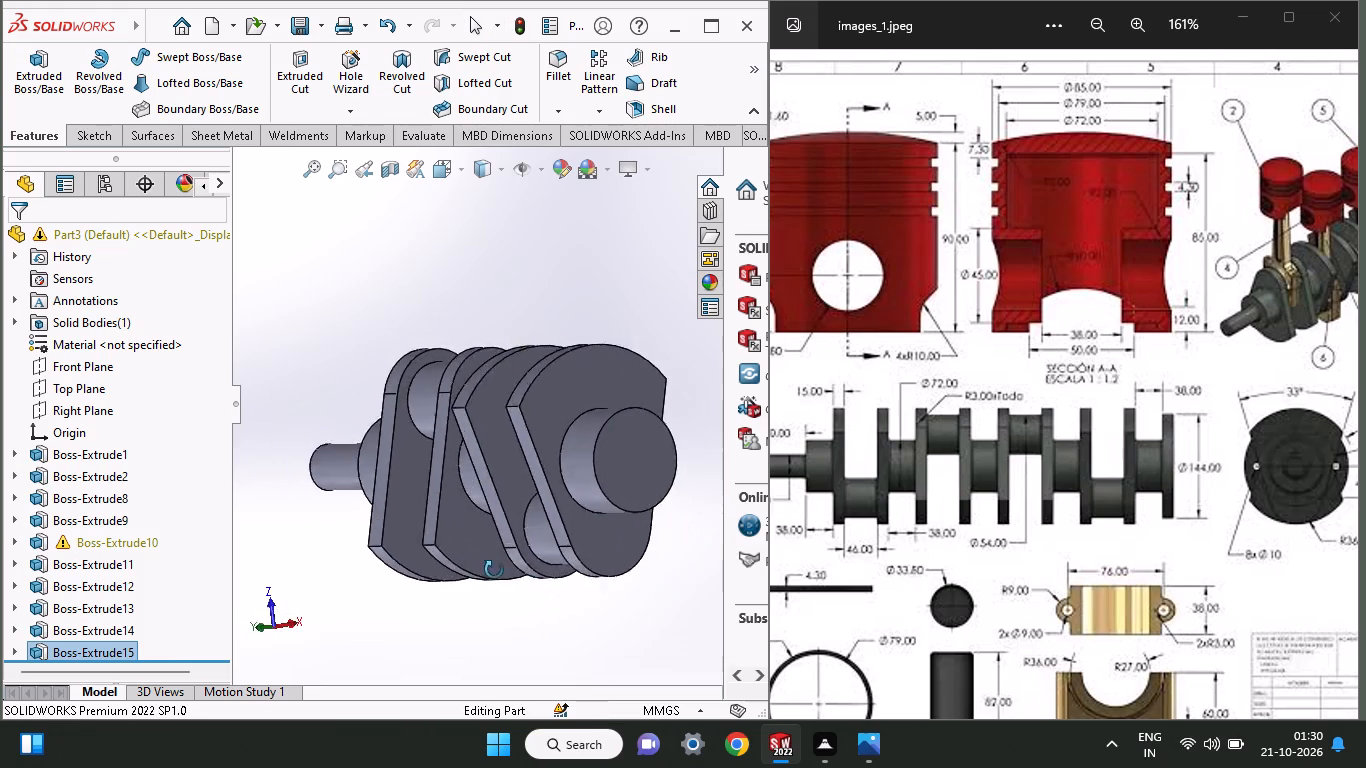
{"action": "middle_click_drag", "start_coordinate": [494, 570], "coordinate": [564, 684]}
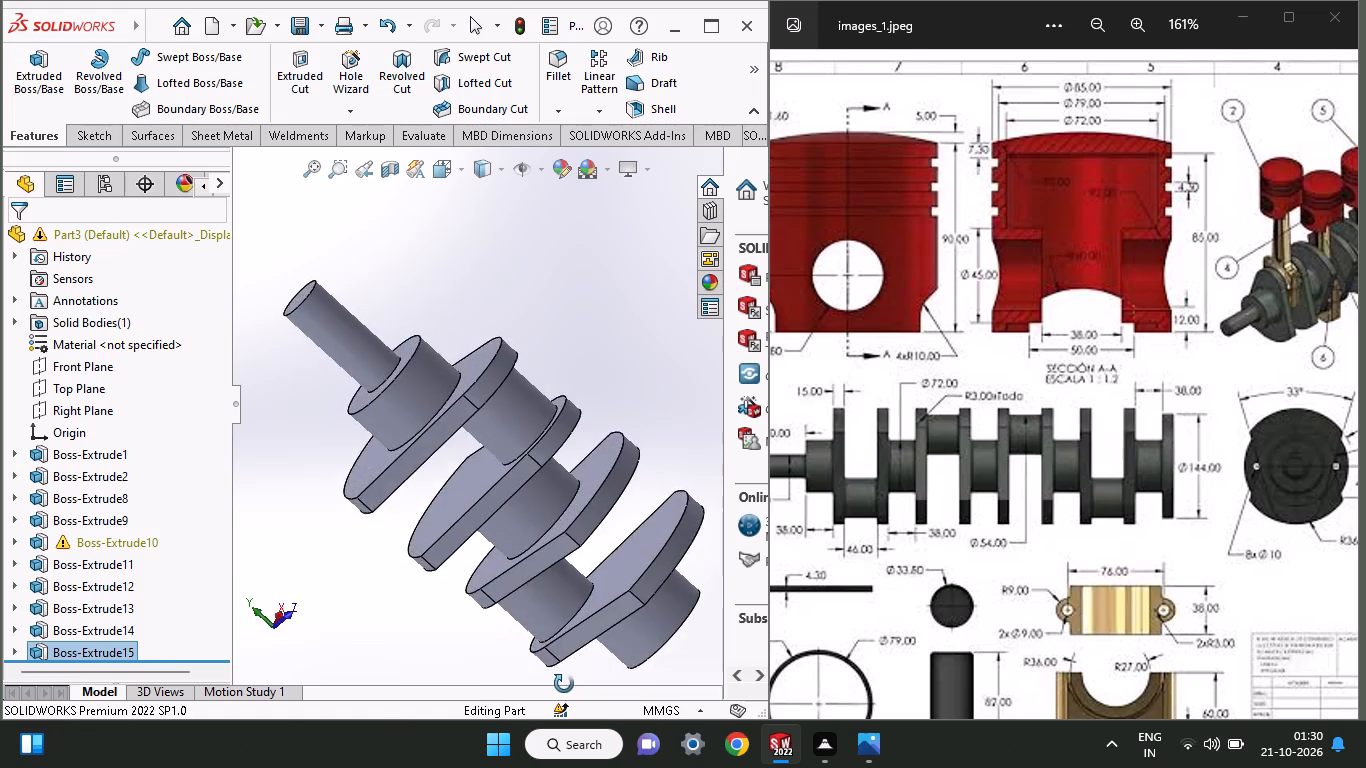
{"action": "middle_click_drag", "start_coordinate": [564, 684], "coordinate": [540, 560]}
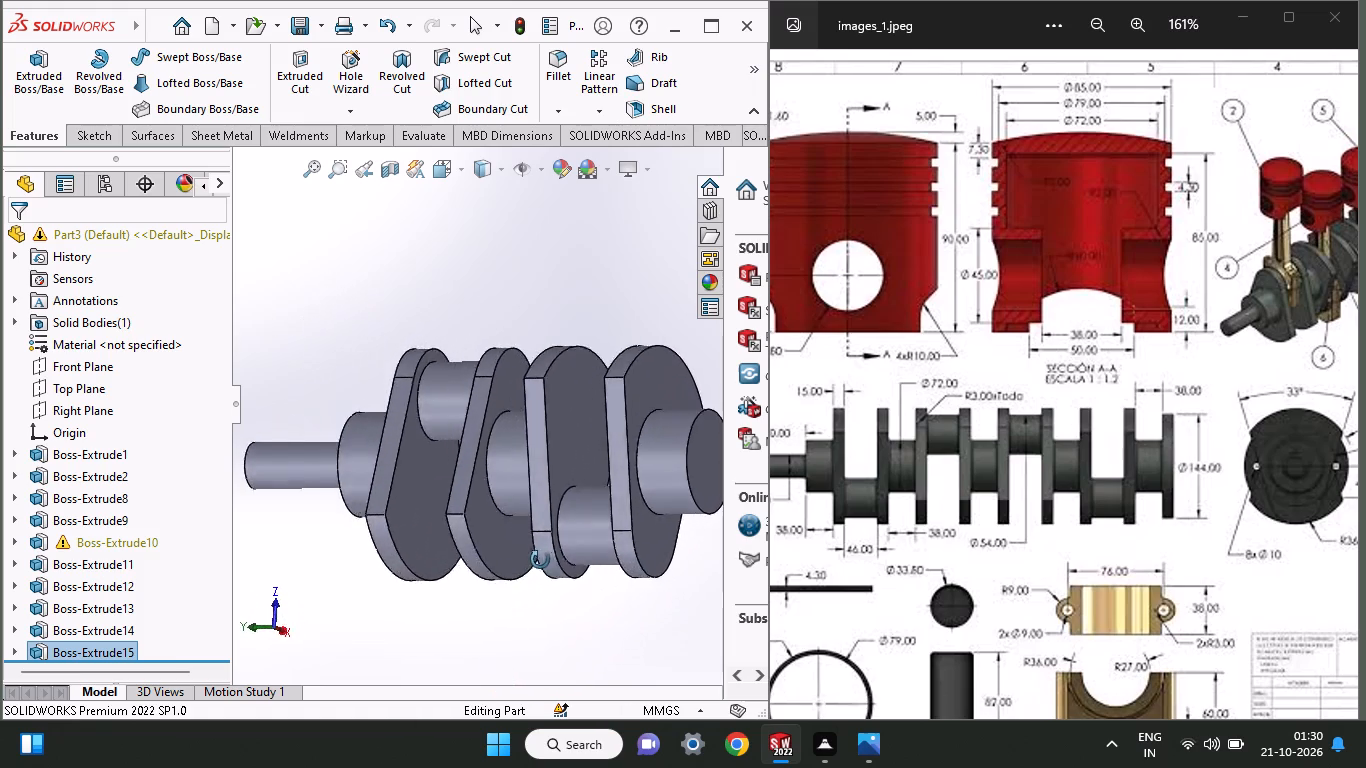
{"action": "middle_click_drag", "start_coordinate": [540, 560], "coordinate": [598, 239]}
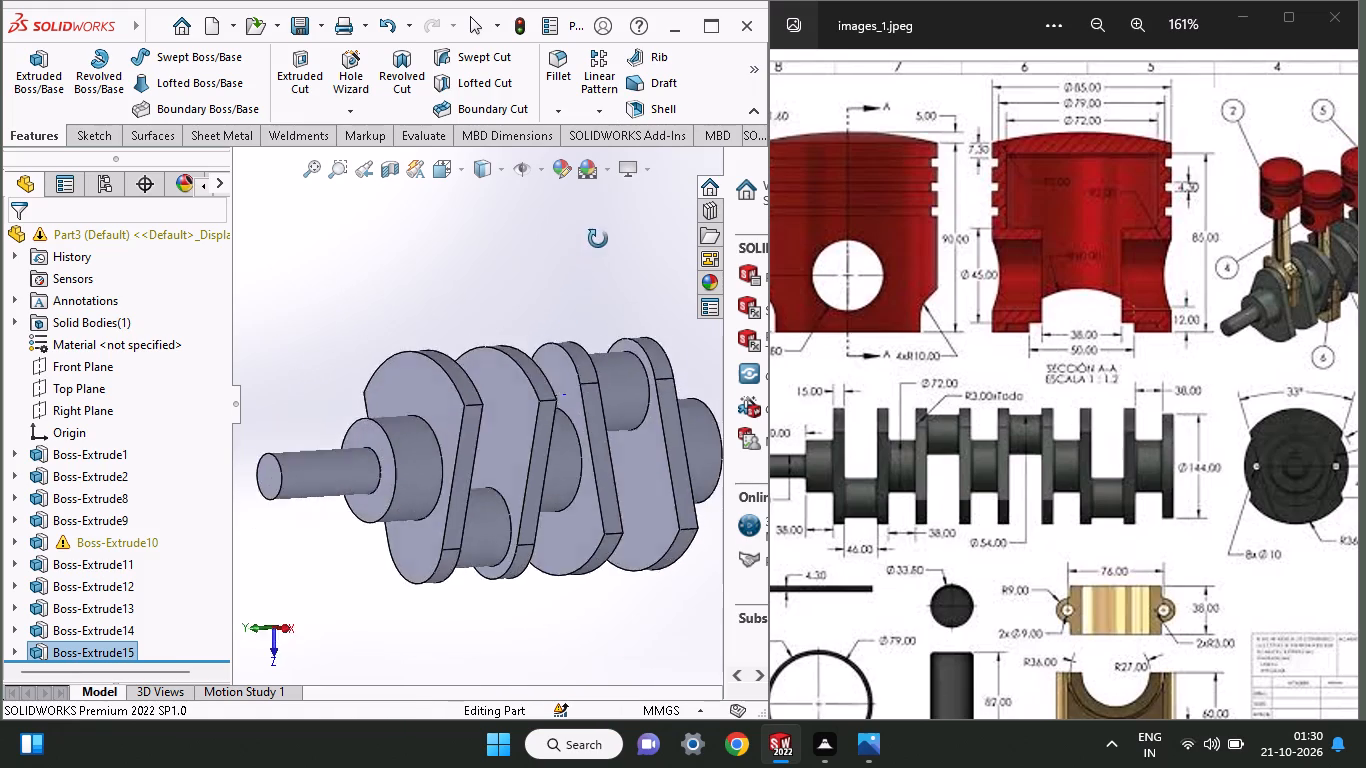
{"action": "middle_click_drag", "start_coordinate": [598, 239], "coordinate": [555, 223]}
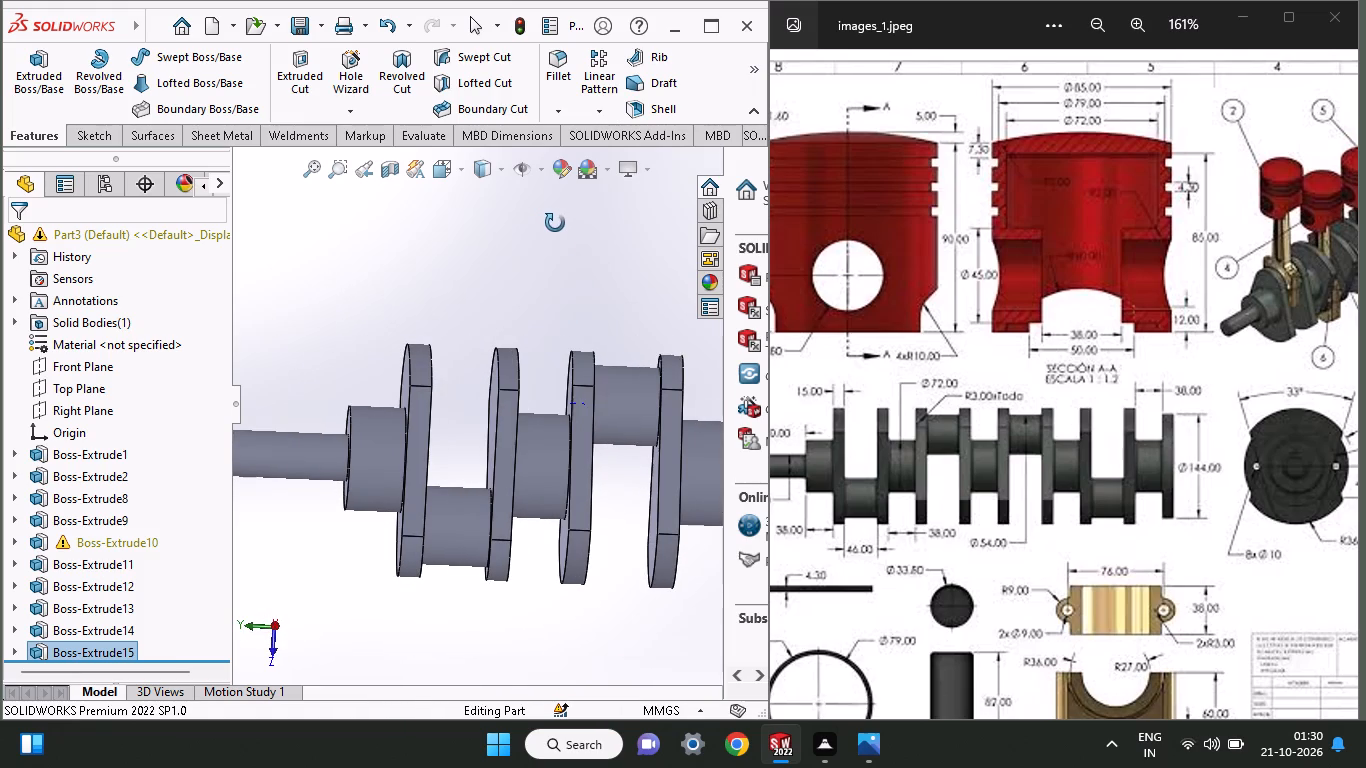
{"action": "middle_click_drag", "start_coordinate": [555, 223], "coordinate": [559, 217]}
{"action": "middle_click_drag", "start_coordinate": [605, 609], "coordinate": [525, 611]}
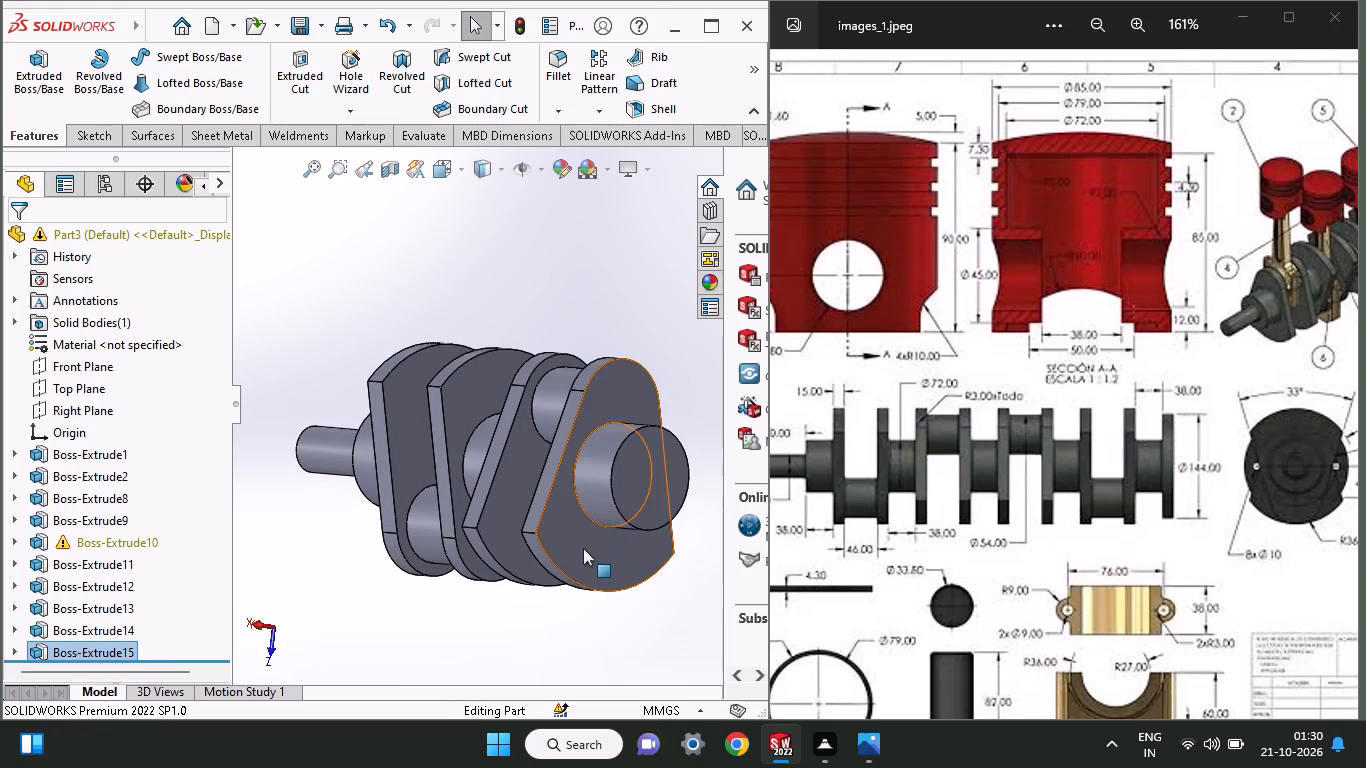
Start a sketch on the new journal's end face and draw an origin-centred circle of 80 mm radius matching the web's outer arc.
{"action": "left_click", "coordinate": [639, 473]}
{"action": "left_click", "coordinate": [738, 412]}
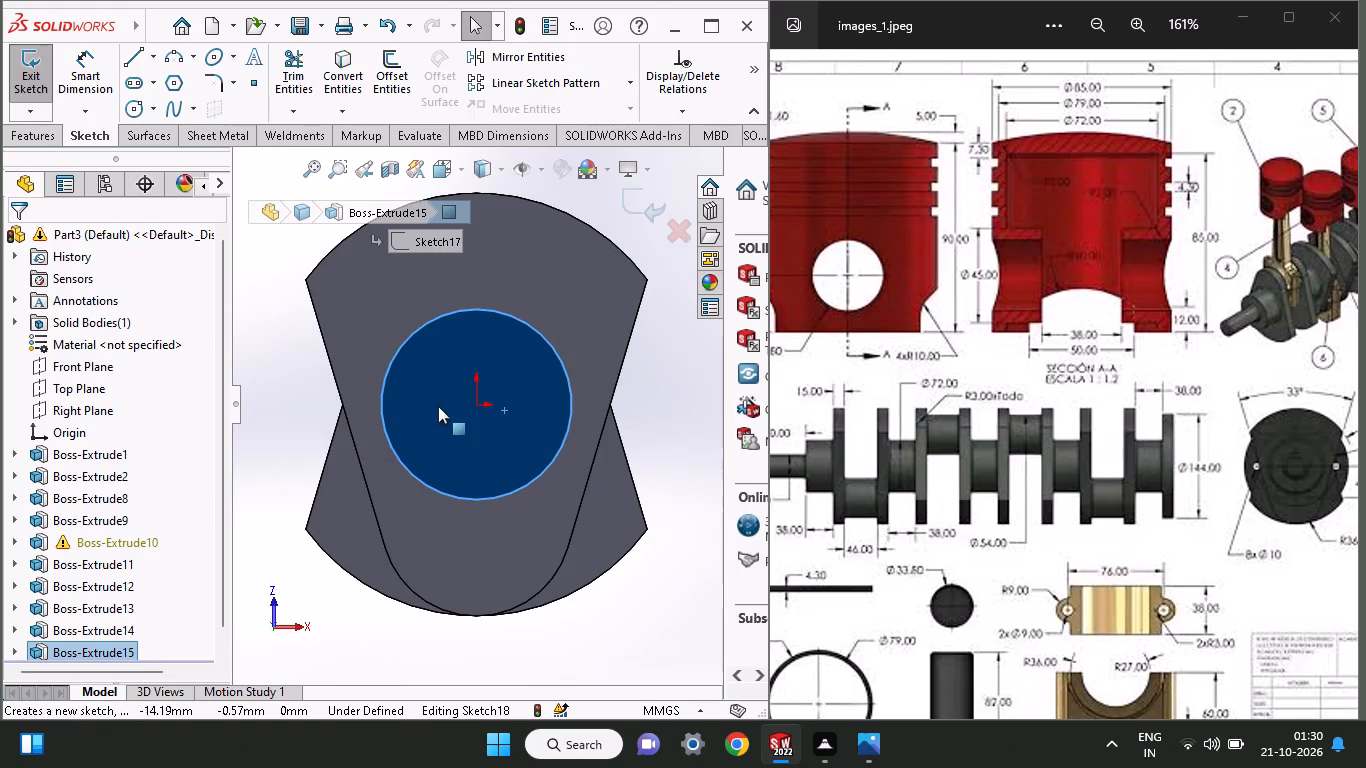
{"action": "left_click", "coordinate": [137, 109]}
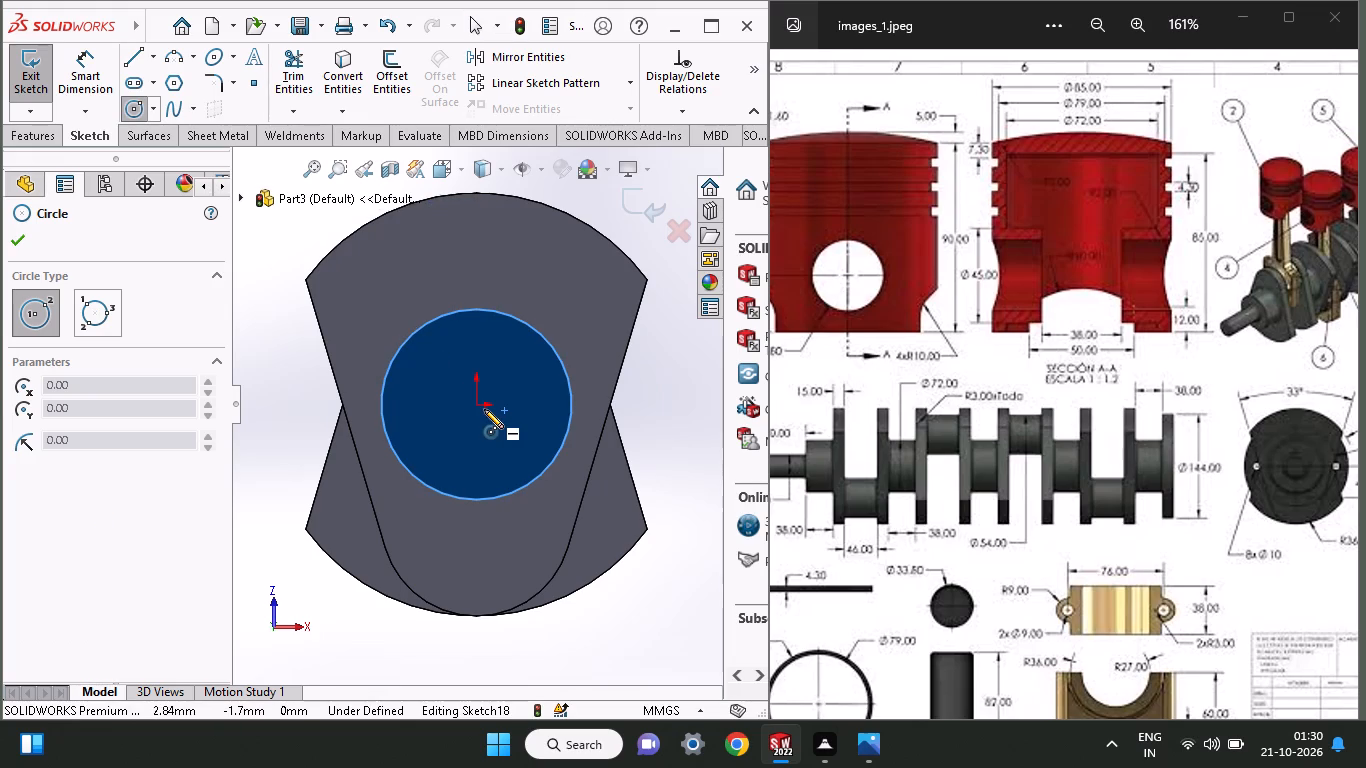
{"action": "left_click", "coordinate": [481, 409]}
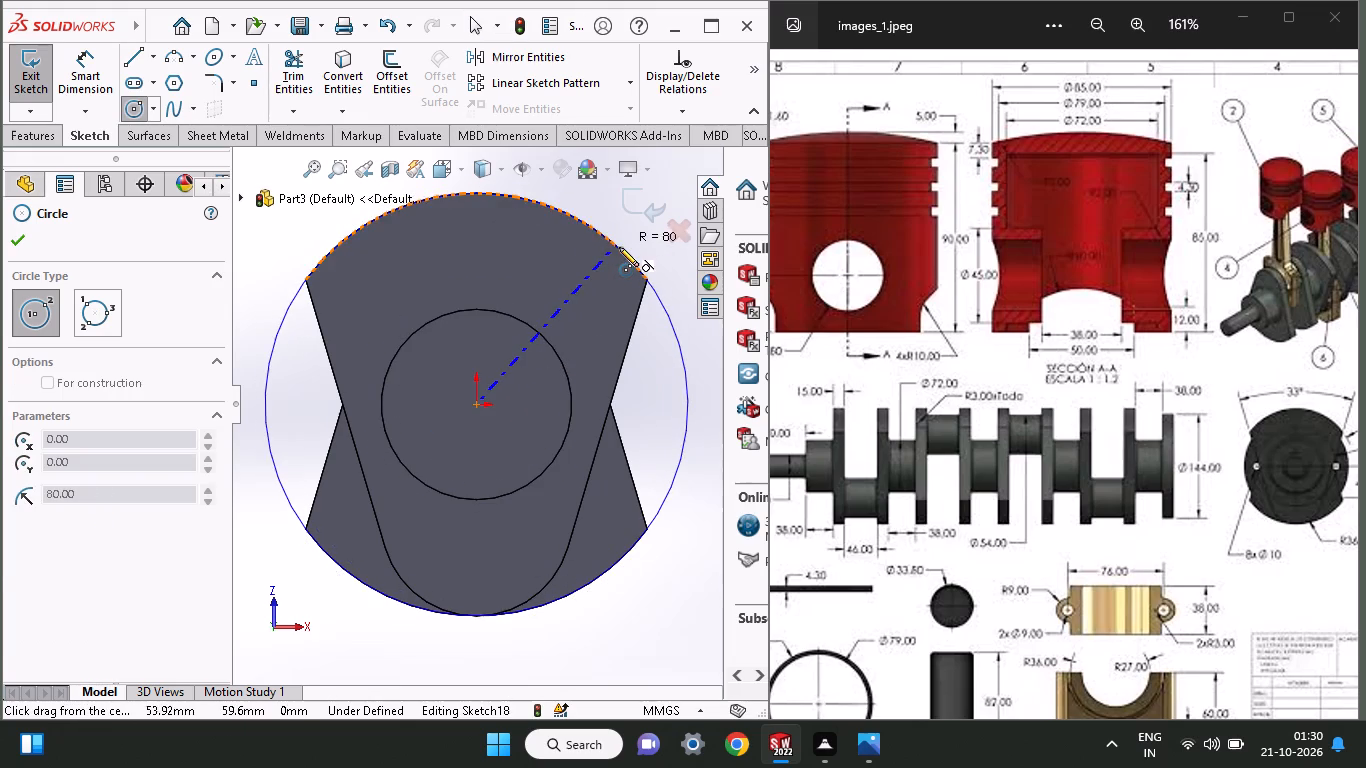
{"action": "left_click", "coordinate": [619, 247]}
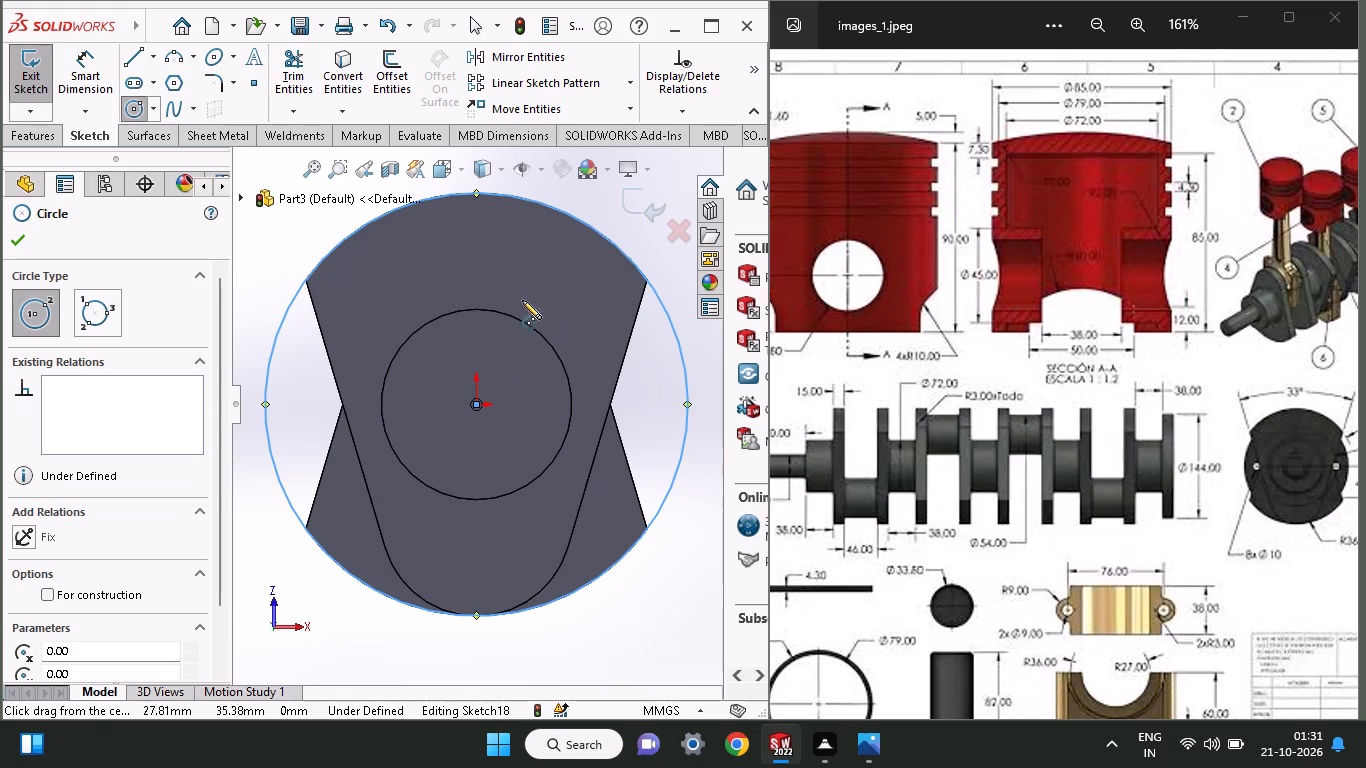
Sketch a smaller circle about 45 mm in diameter, centred about 20 mm directly below the origin.
{"action": "left_click", "coordinate": [136, 112]}
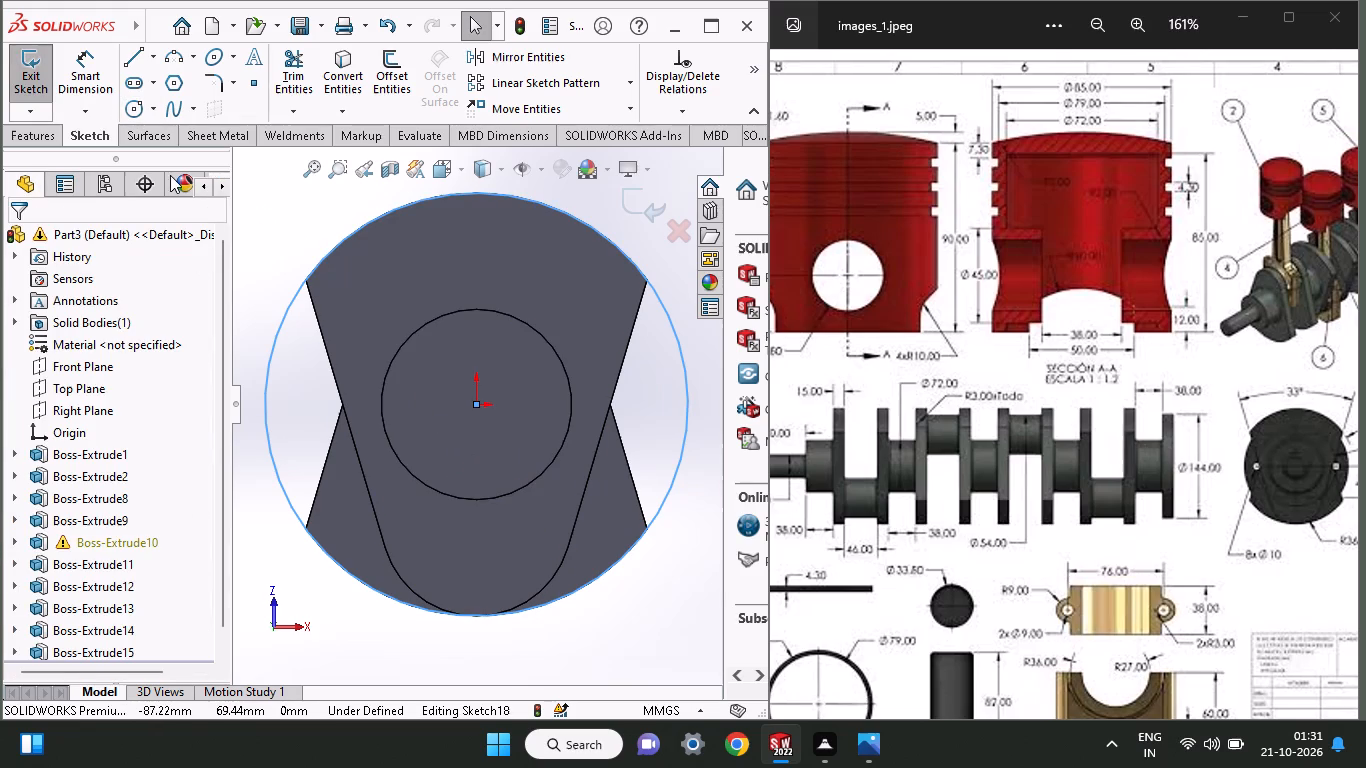
{"action": "left_click", "coordinate": [141, 108]}
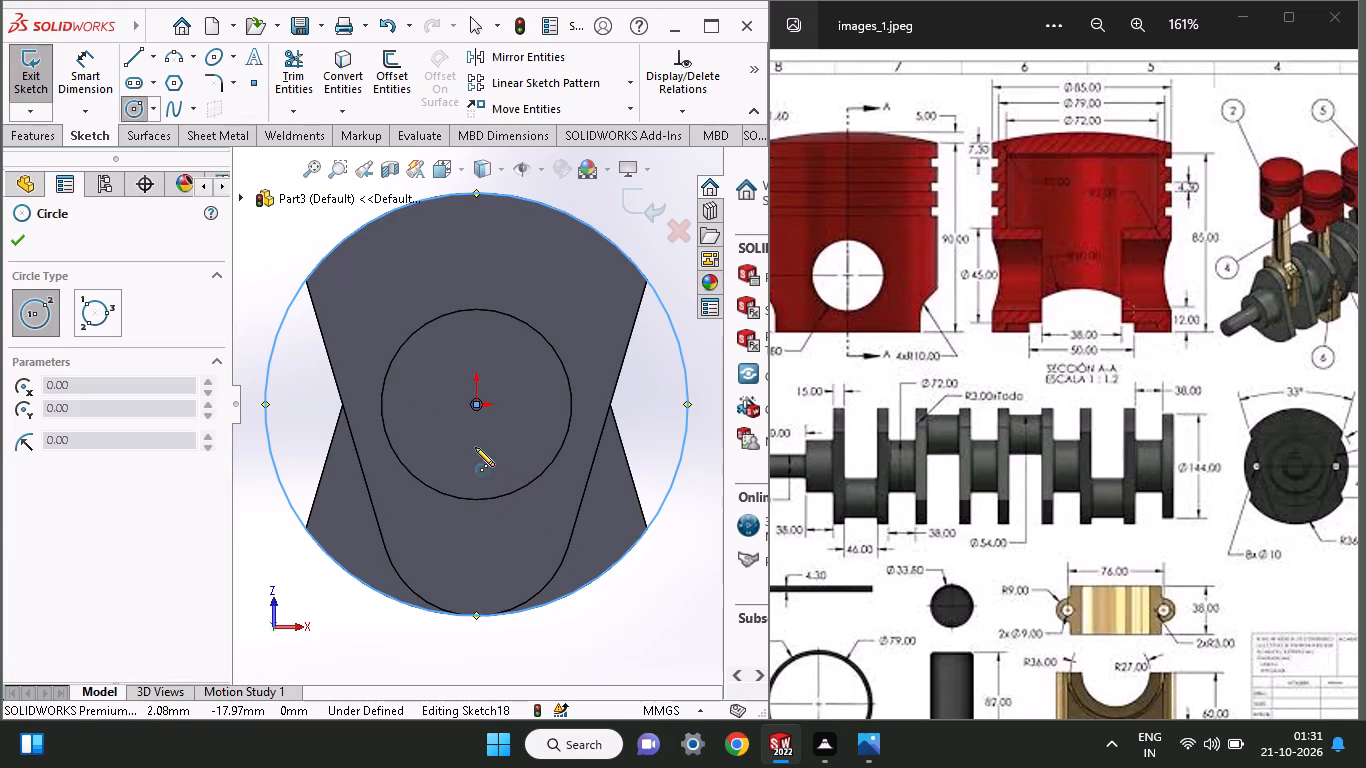
{"action": "left_click", "coordinate": [477, 458]}
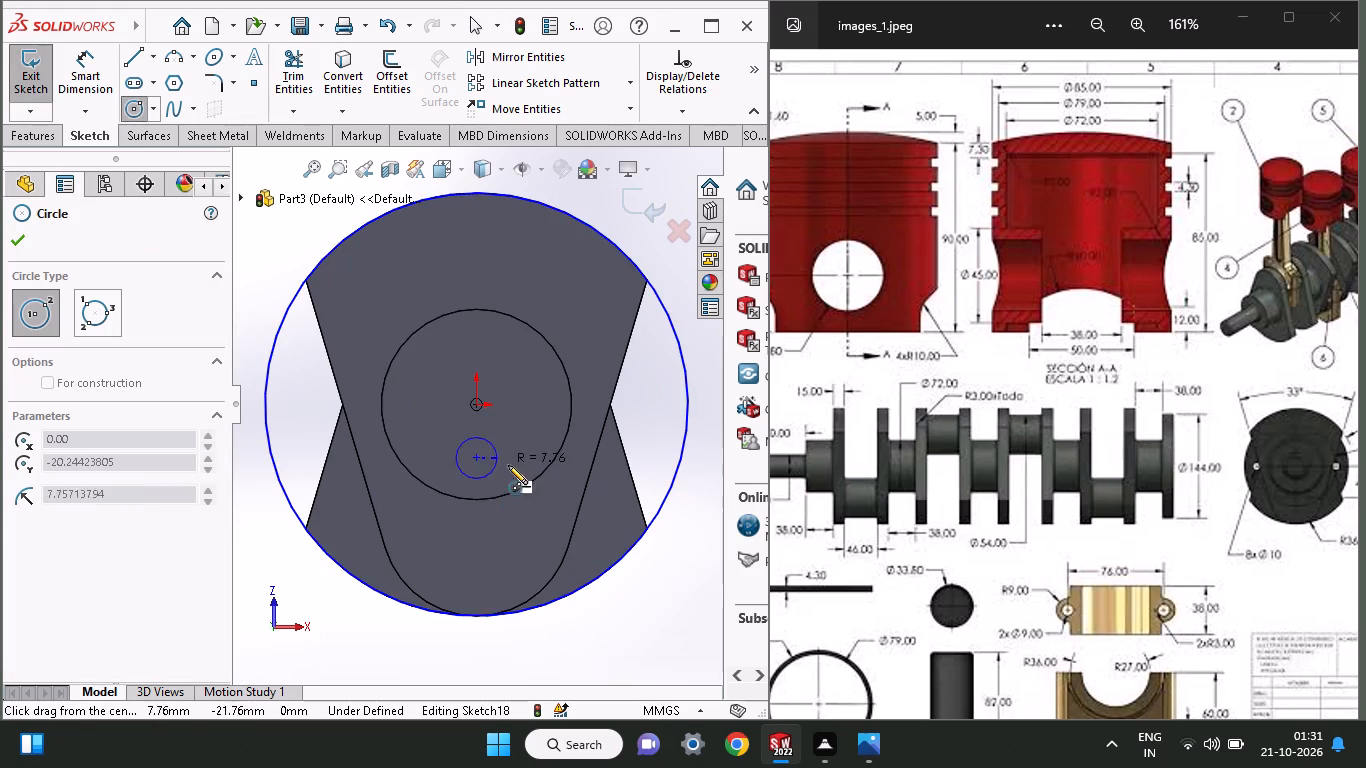
{"action": "left_click", "coordinate": [534, 471]}
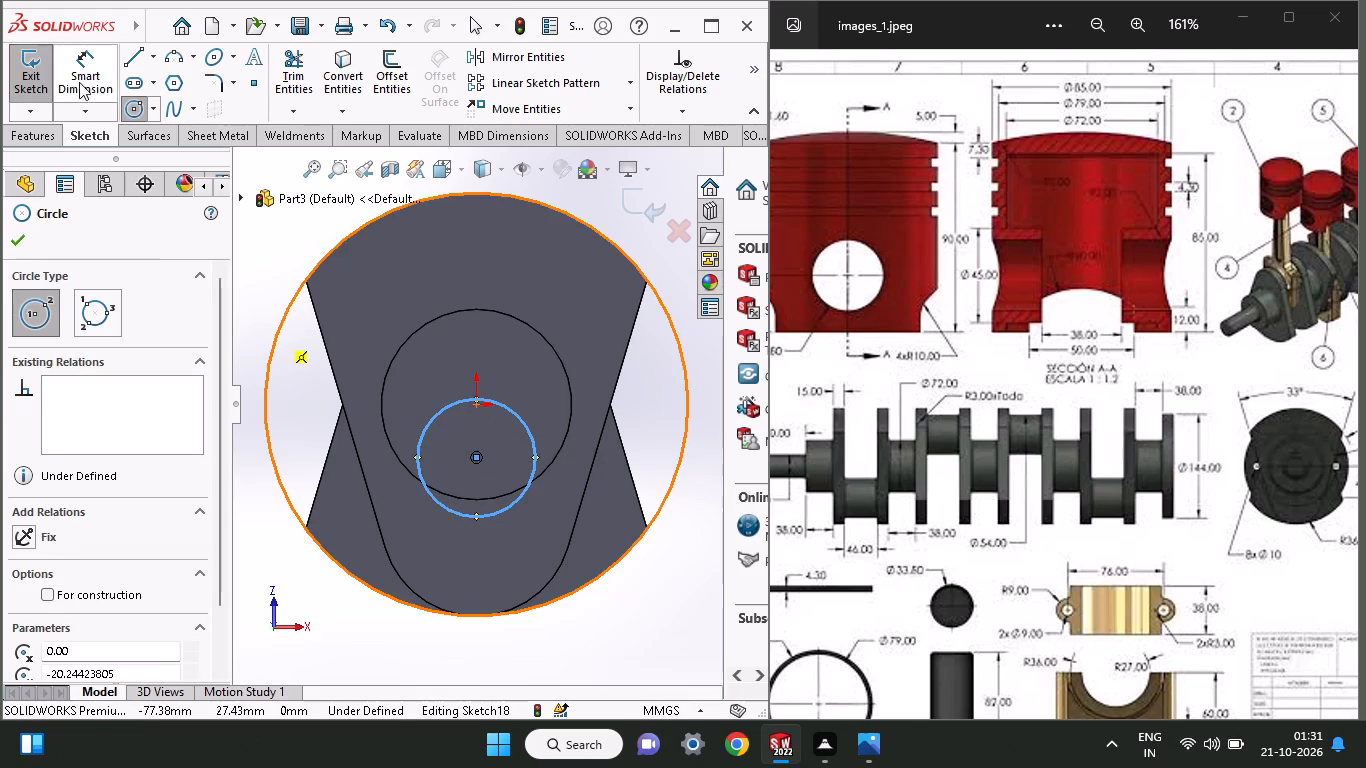
Dimension the smaller circle with its centre 44 mm below the origin and its diameter at 72 mm.
{"action": "left_click", "coordinate": [74, 62]}
{"action": "left_click", "coordinate": [478, 456]}
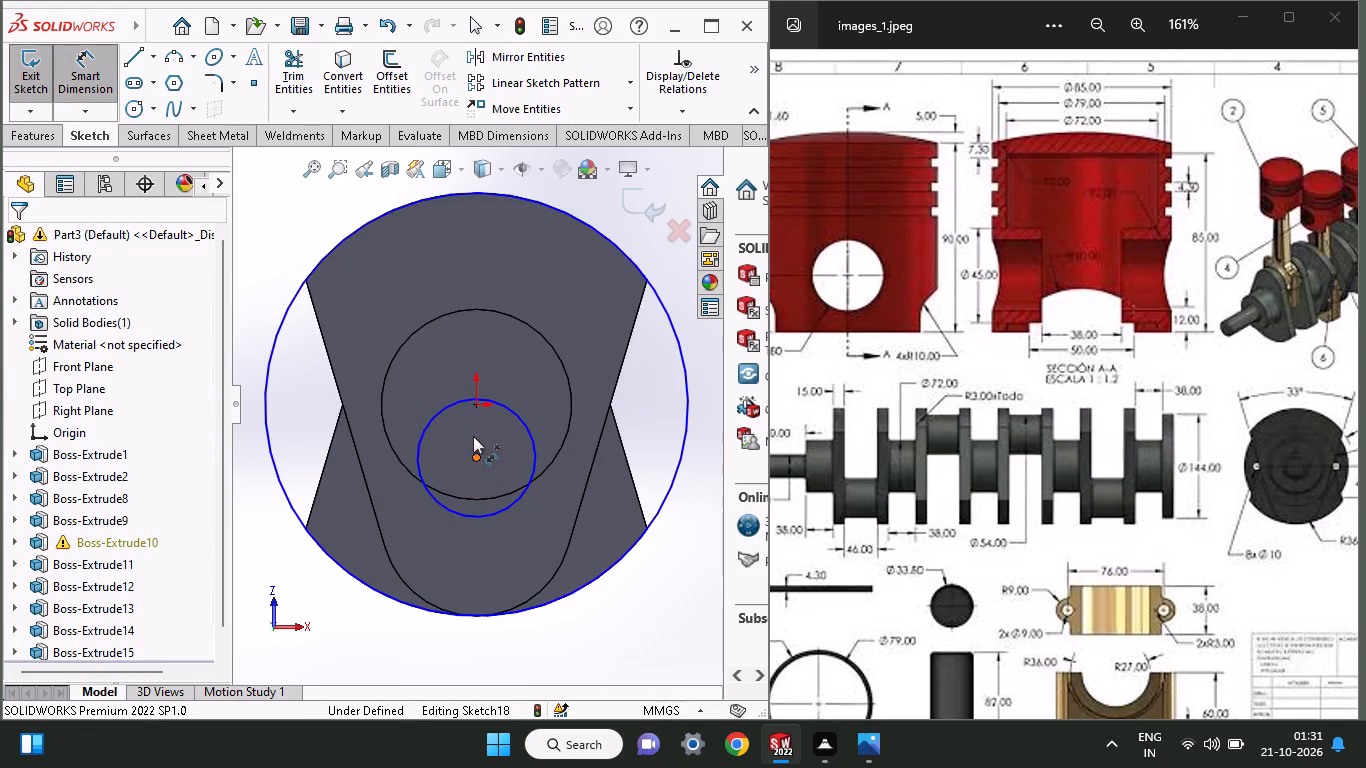
{"action": "left_click", "coordinate": [479, 410]}
{"action": "left_click", "coordinate": [596, 414]}
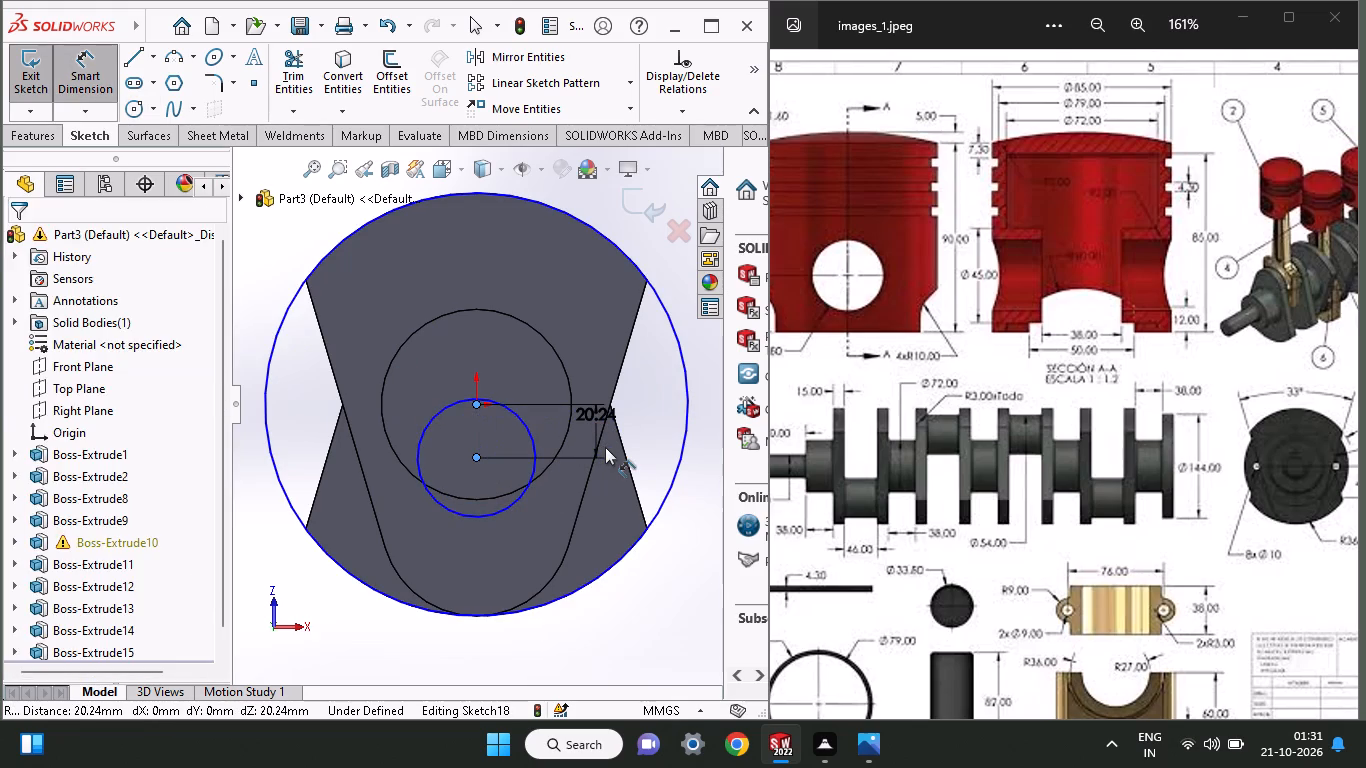
{"action": "type", "text": "44"}
{"action": "key", "text": "Return"}
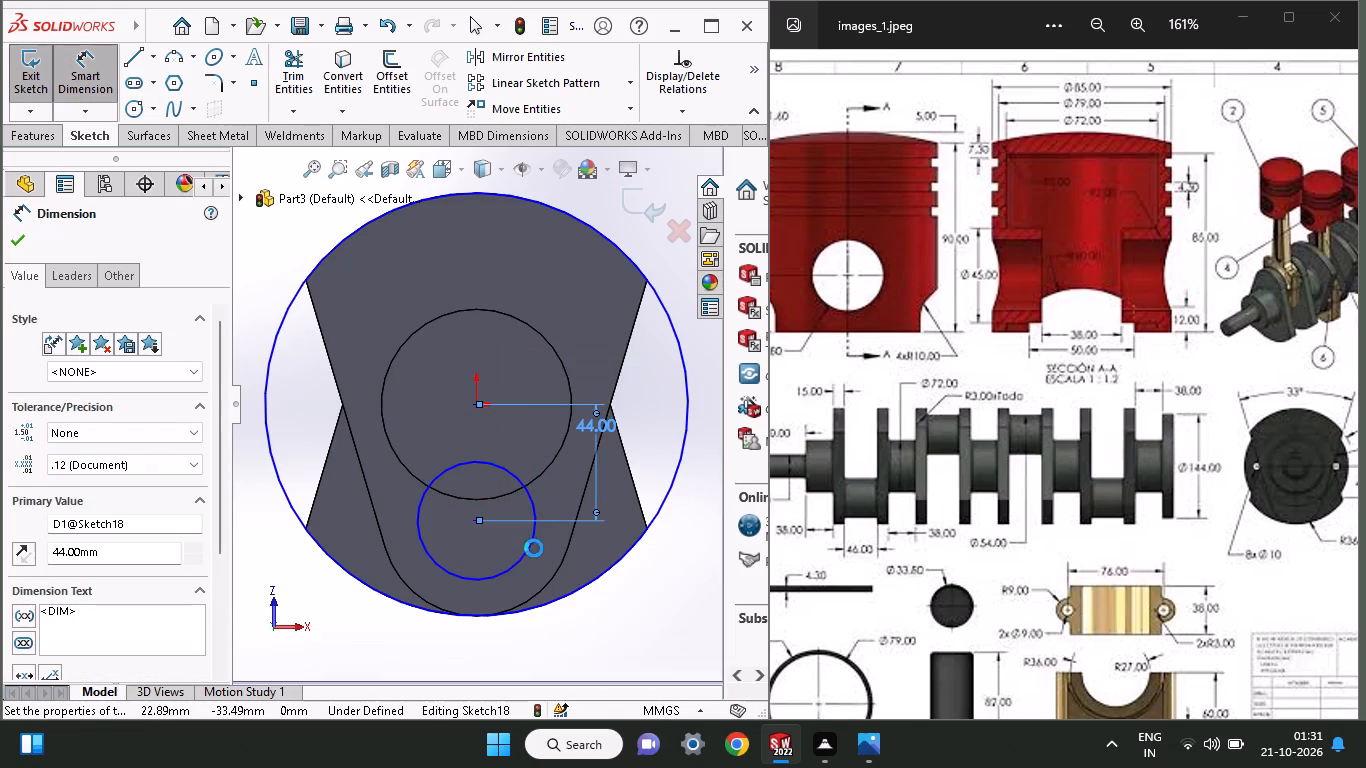
{"action": "left_click", "coordinate": [524, 560]}
{"action": "left_click", "coordinate": [585, 380]}
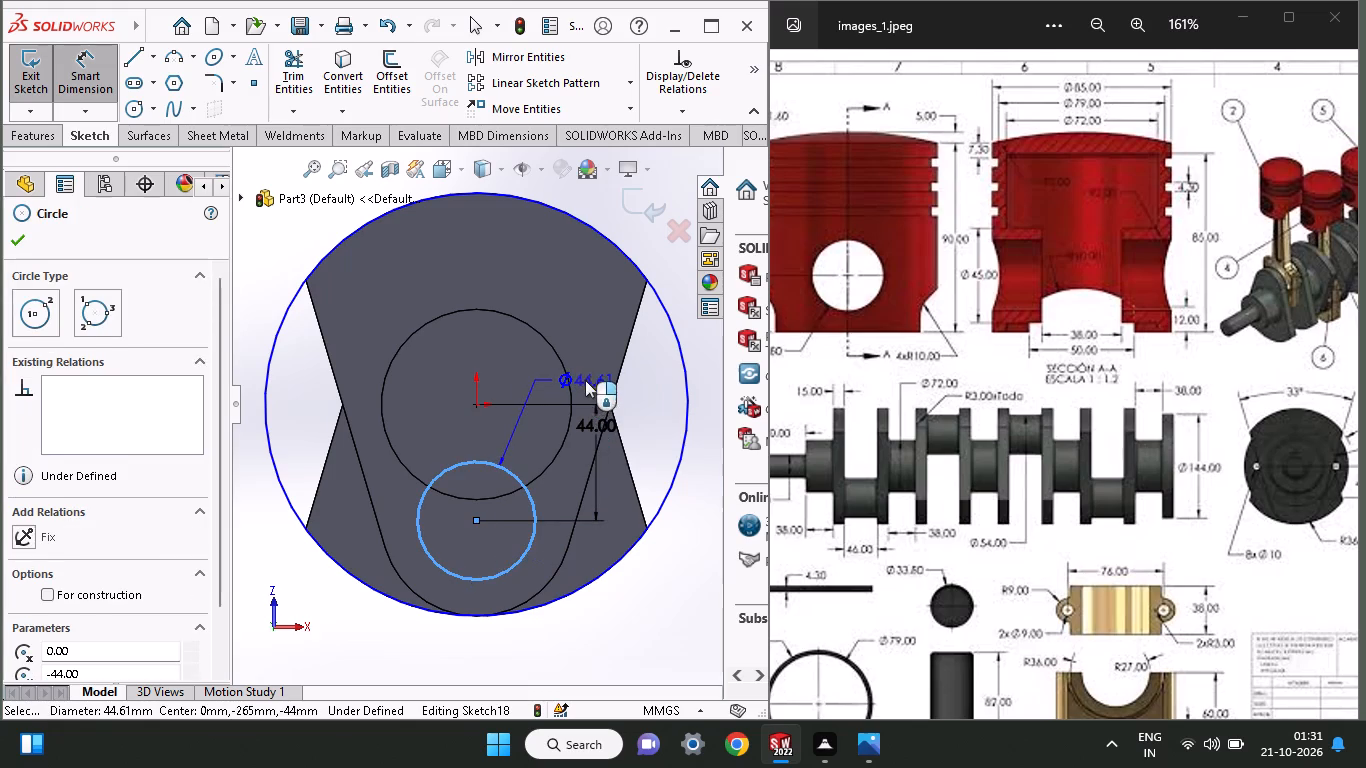
{"action": "type", "text": "72"}
{"action": "key", "text": "Return"}
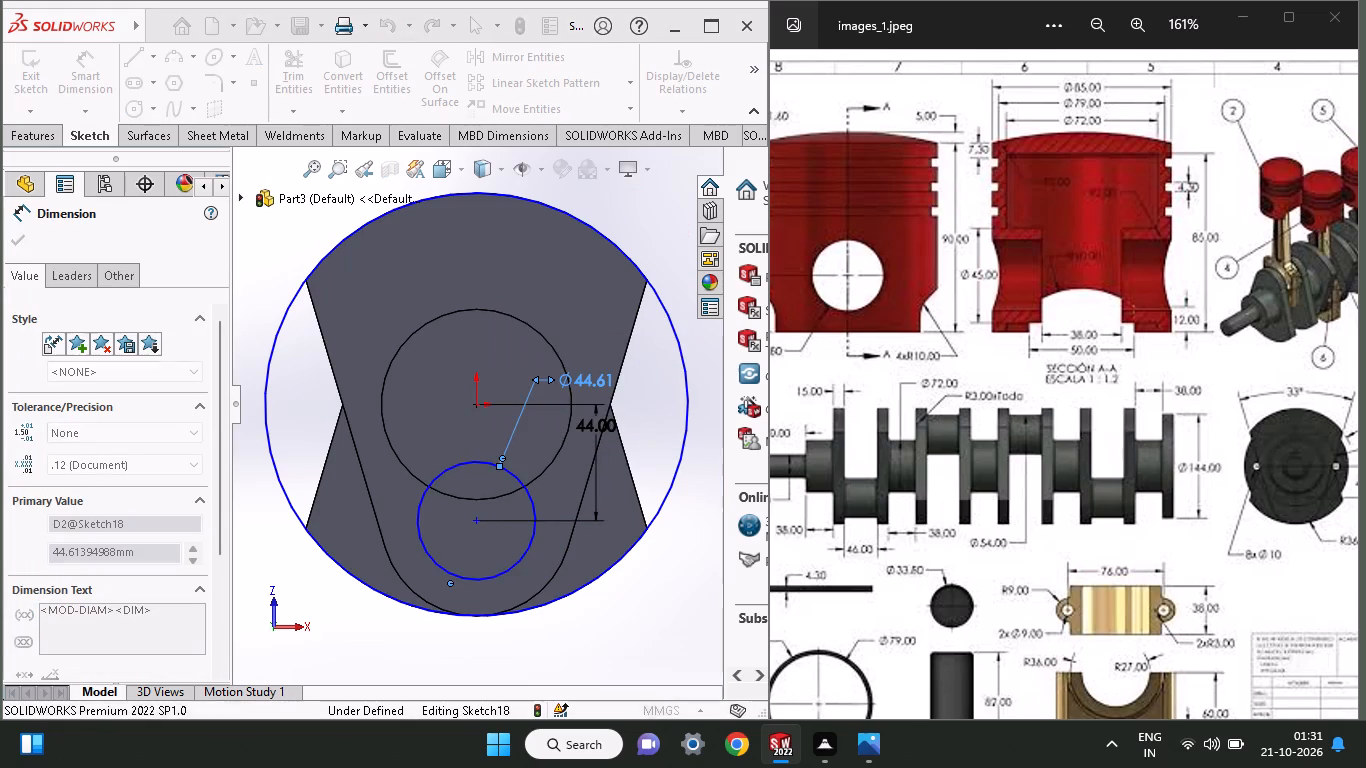
Sketch two slanted lines, about 169 mm and 151 mm long, crossing the large circle on either side of the 72 mm circle.
{"action": "left_click", "coordinate": [136, 56]}
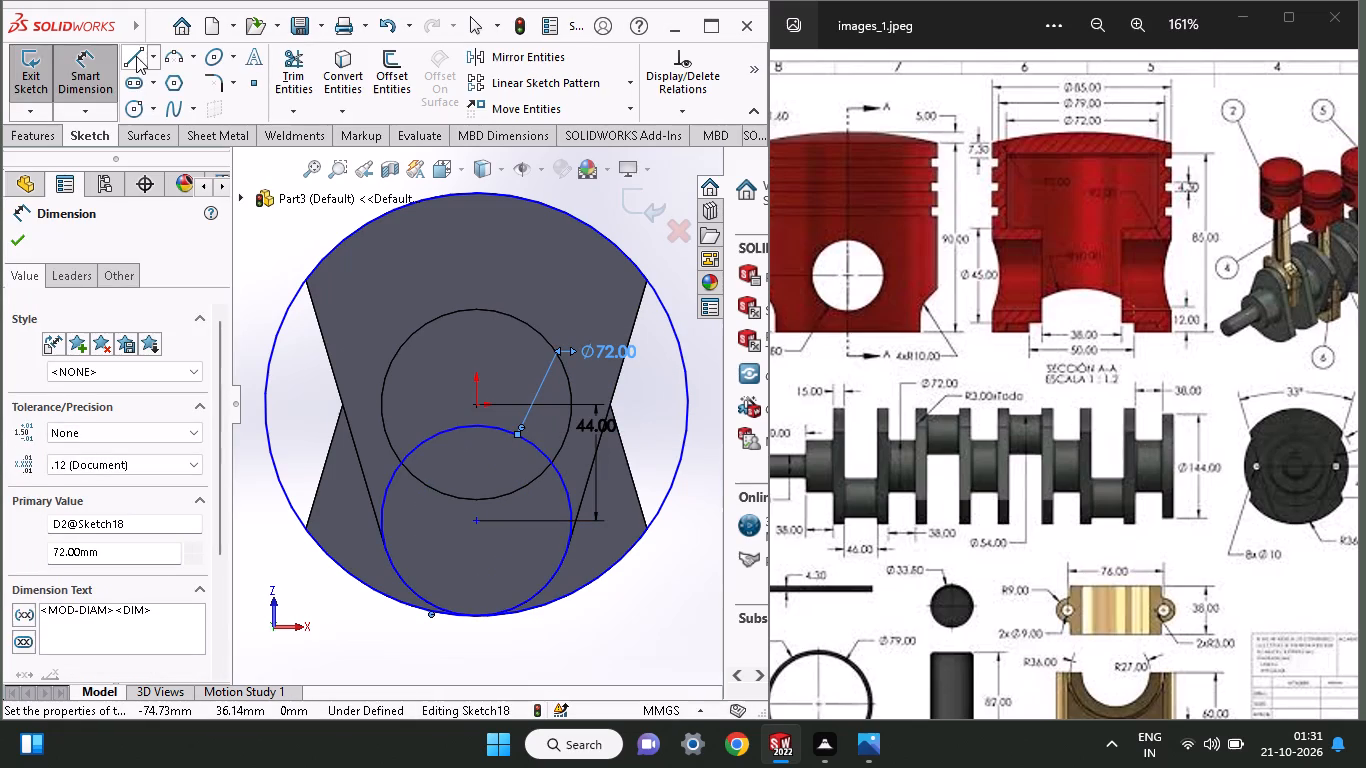
{"action": "left_click", "coordinate": [451, 646]}
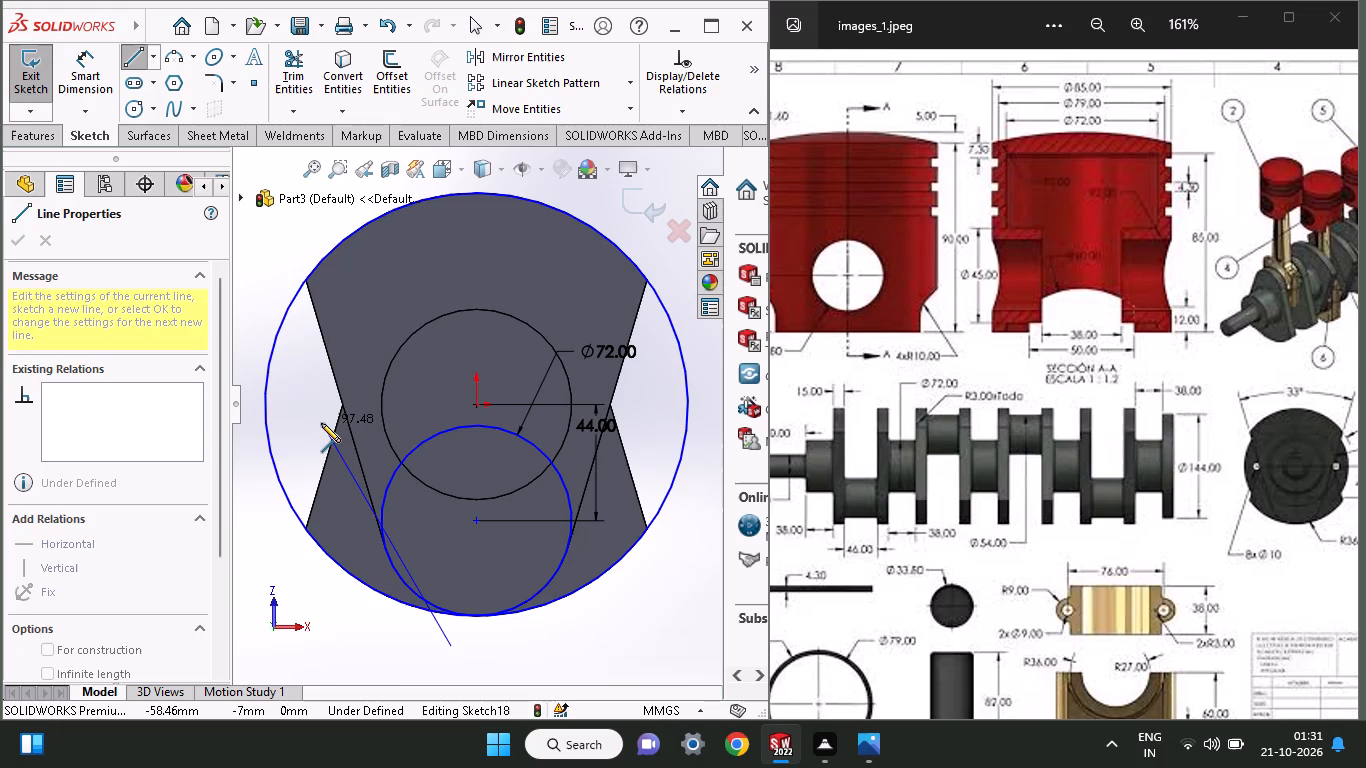
{"action": "left_click", "coordinate": [274, 235]}
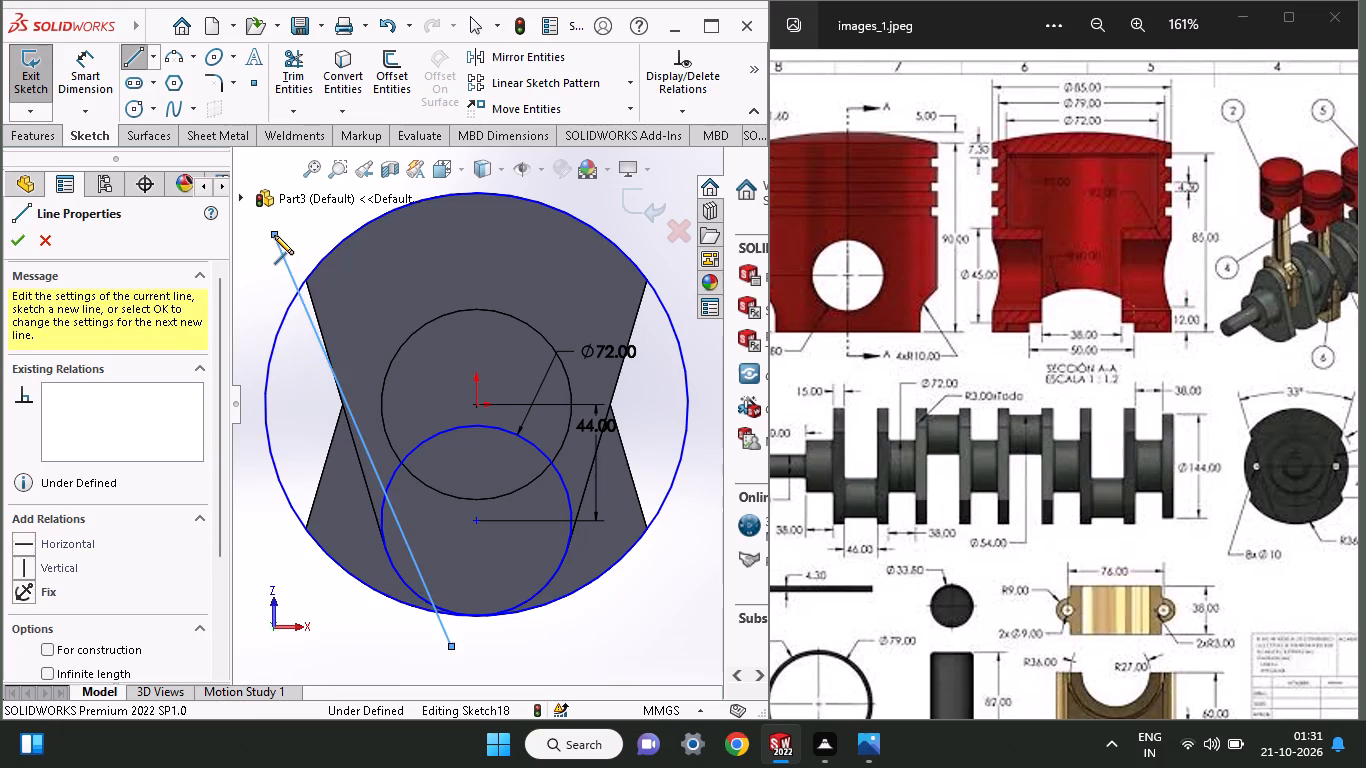
{"action": "right_click", "coordinate": [338, 221]}
{"action": "left_click", "coordinate": [357, 235]}
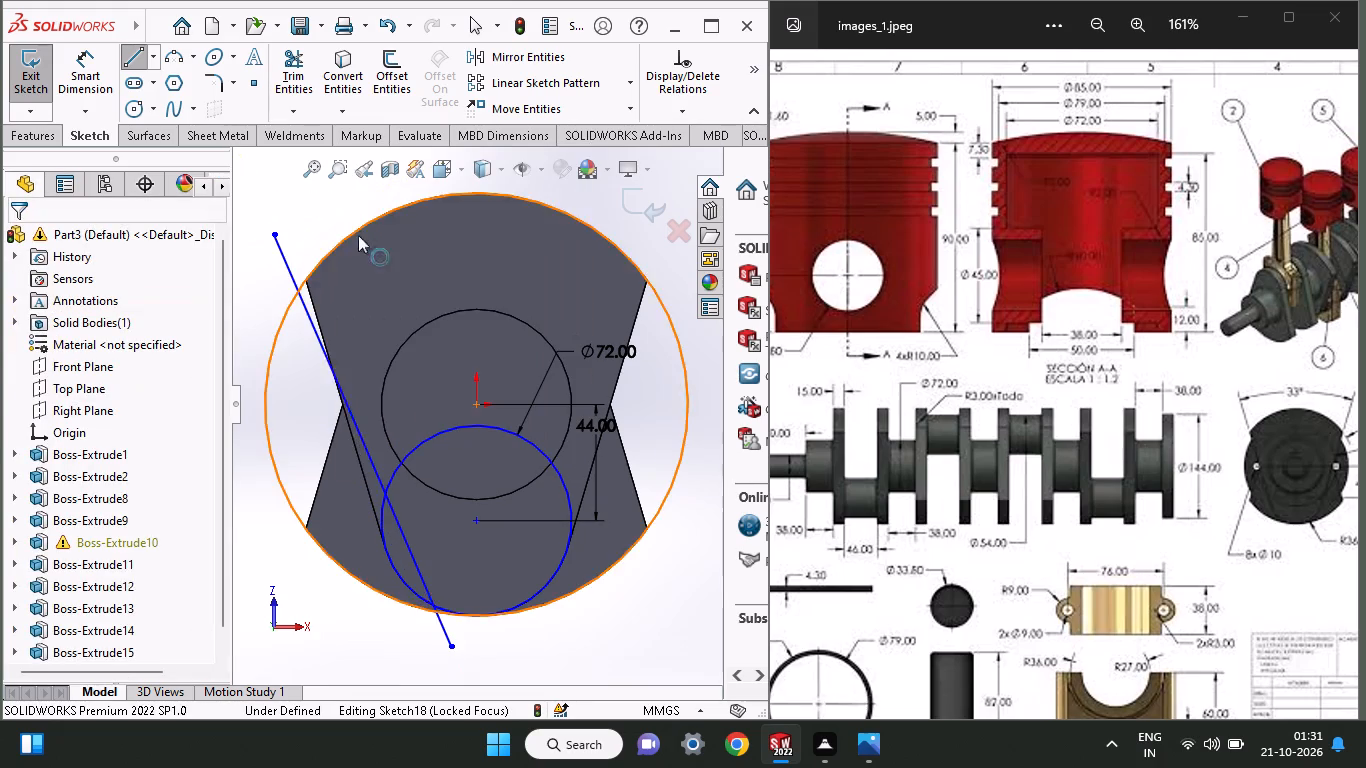
{"action": "left_click", "coordinate": [126, 68]}
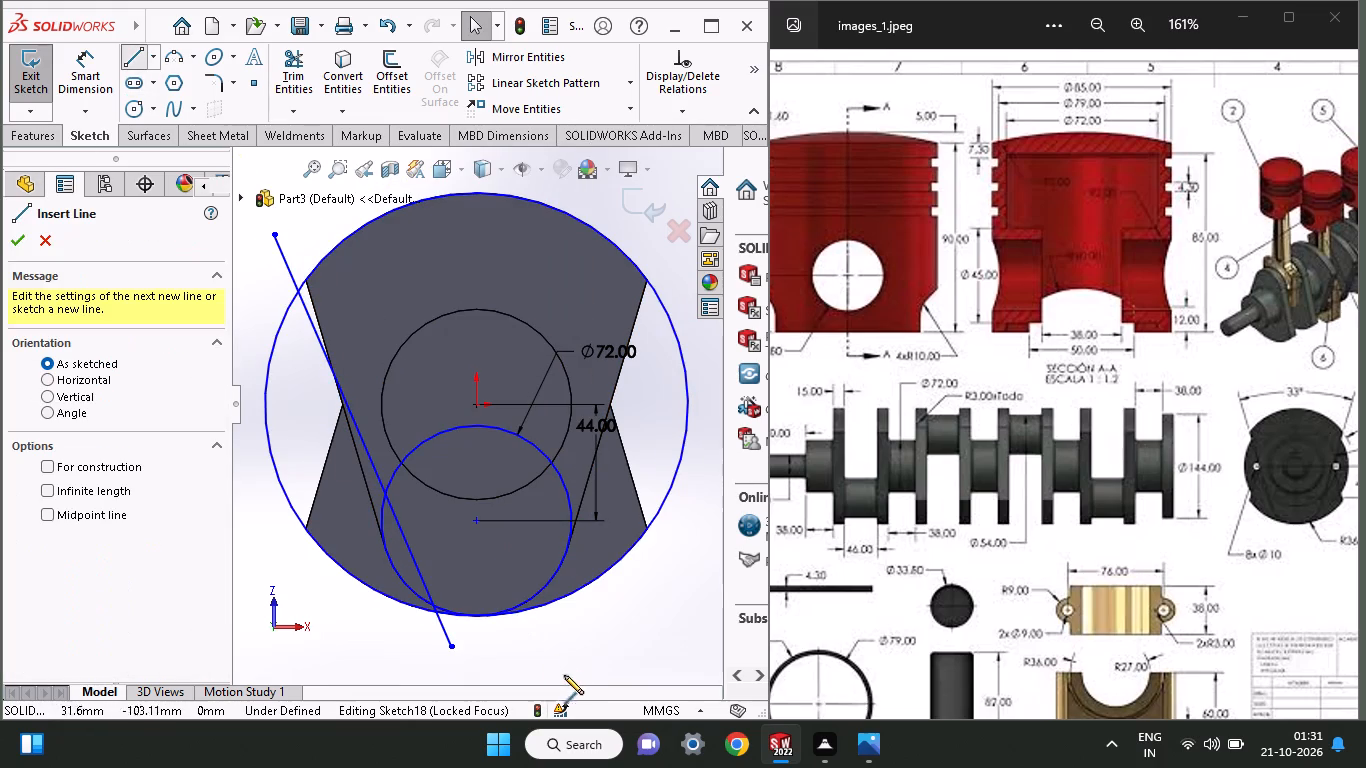
{"action": "left_click", "coordinate": [555, 637]}
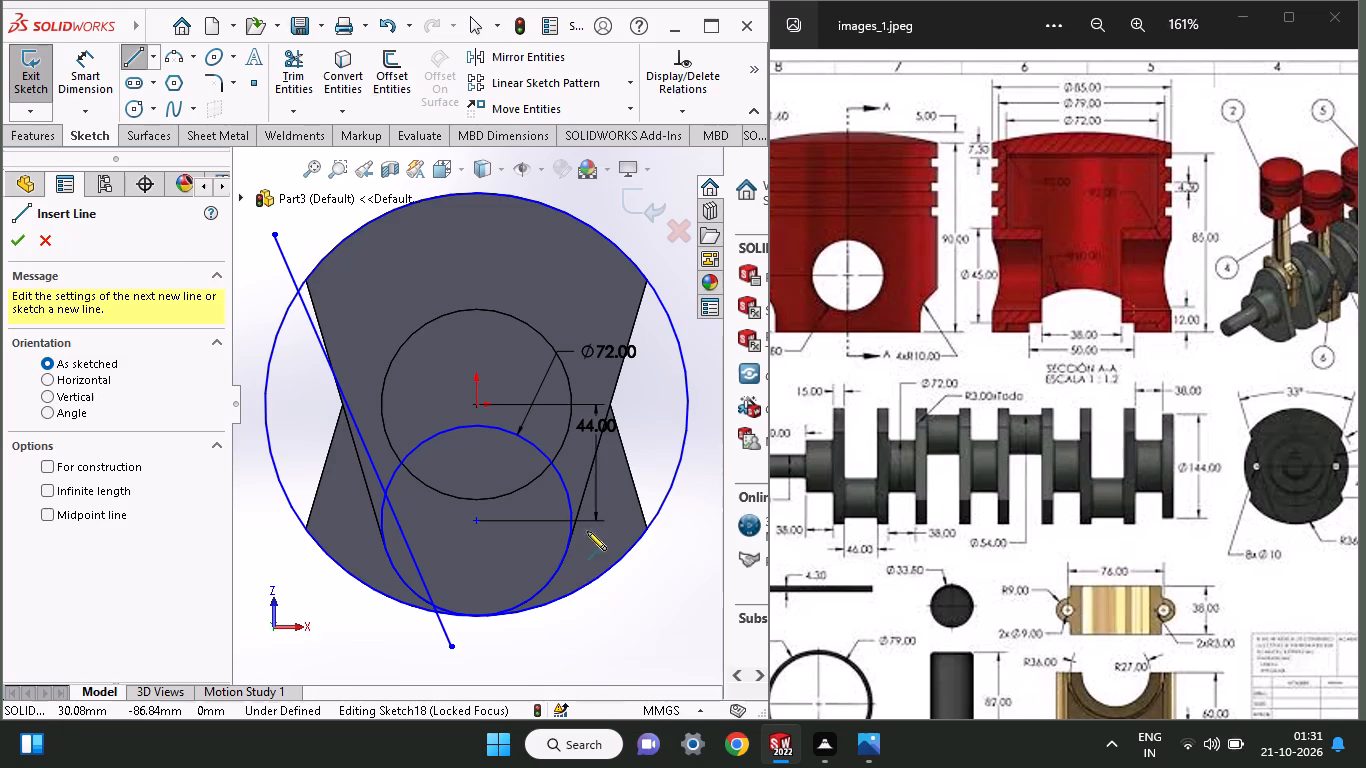
{"action": "left_click", "coordinate": [642, 247]}
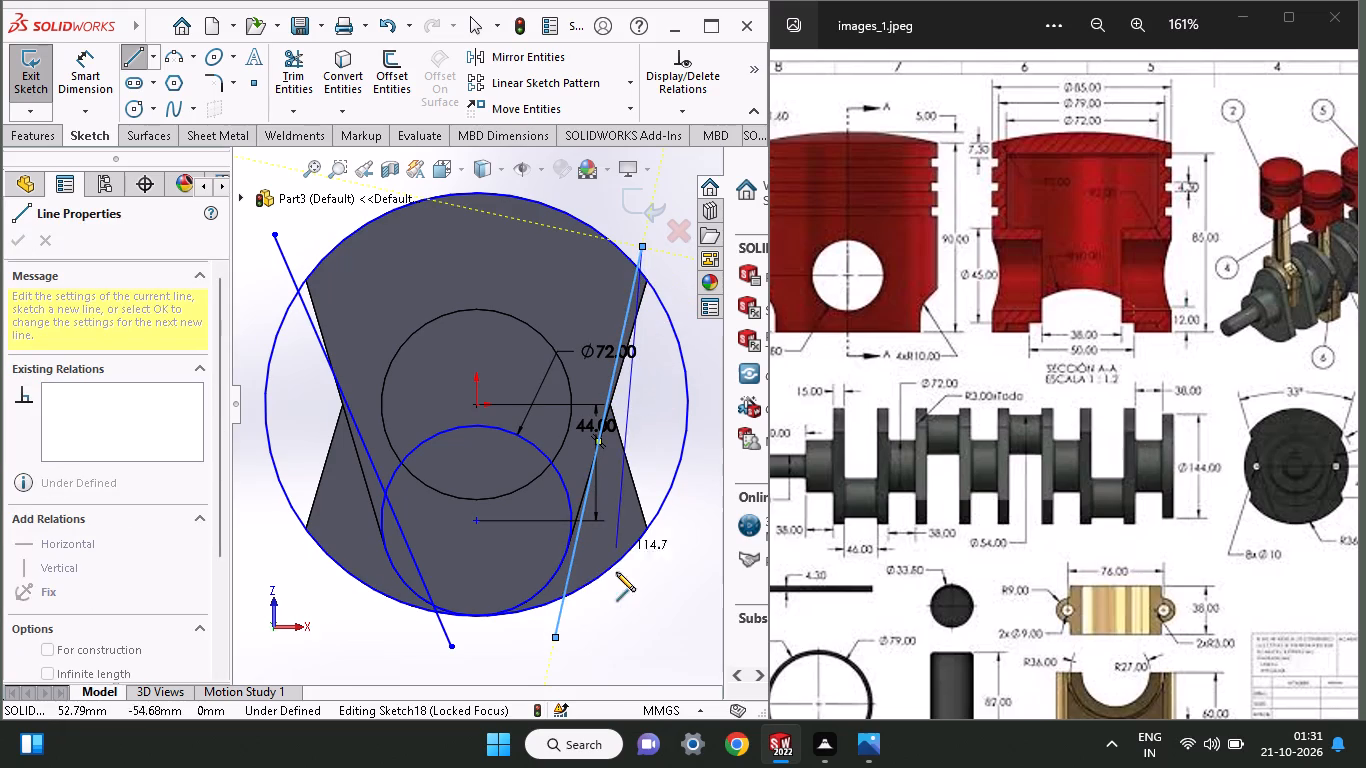
{"action": "right_click", "coordinate": [616, 596]}
{"action": "left_click", "coordinate": [644, 525]}
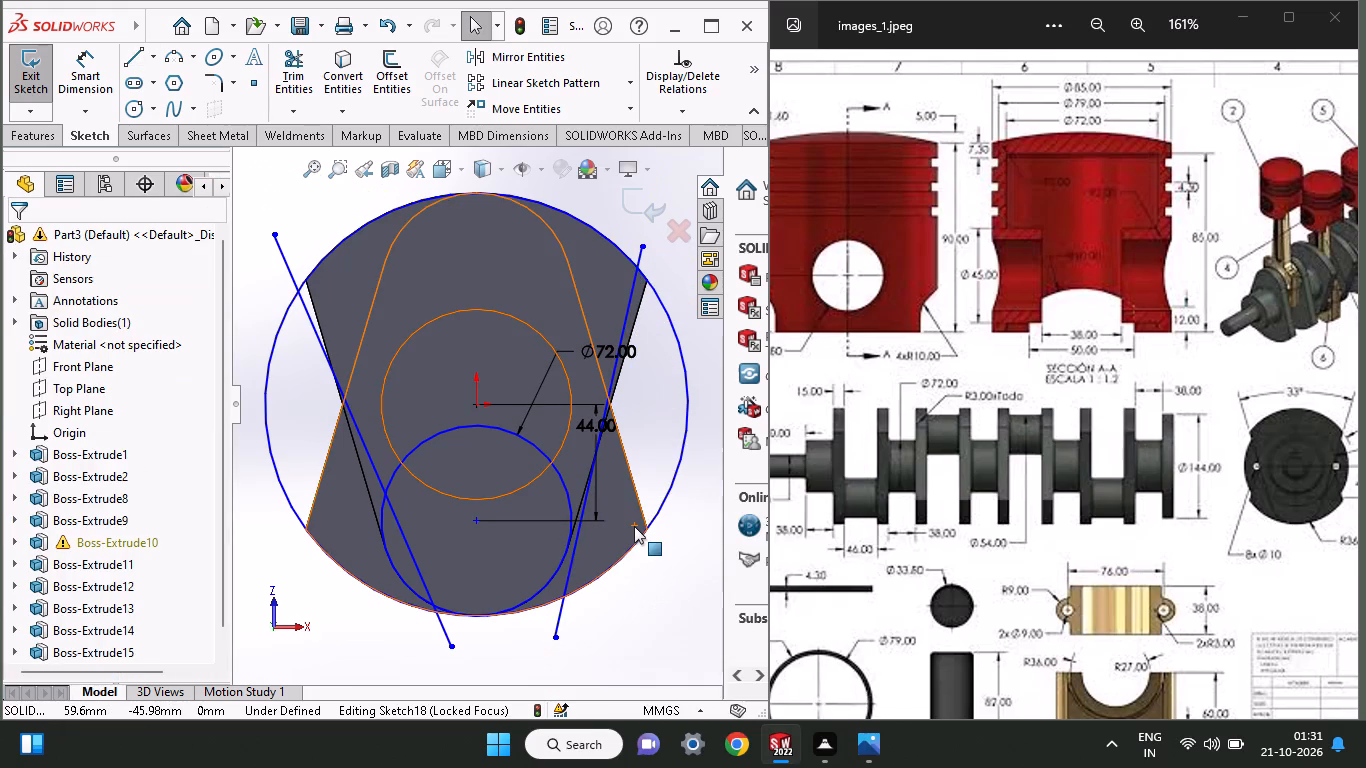
Make both slanted lines tangent to the 72 mm circle.
{"action": "left_click", "coordinate": [565, 533], "text": "shift"}
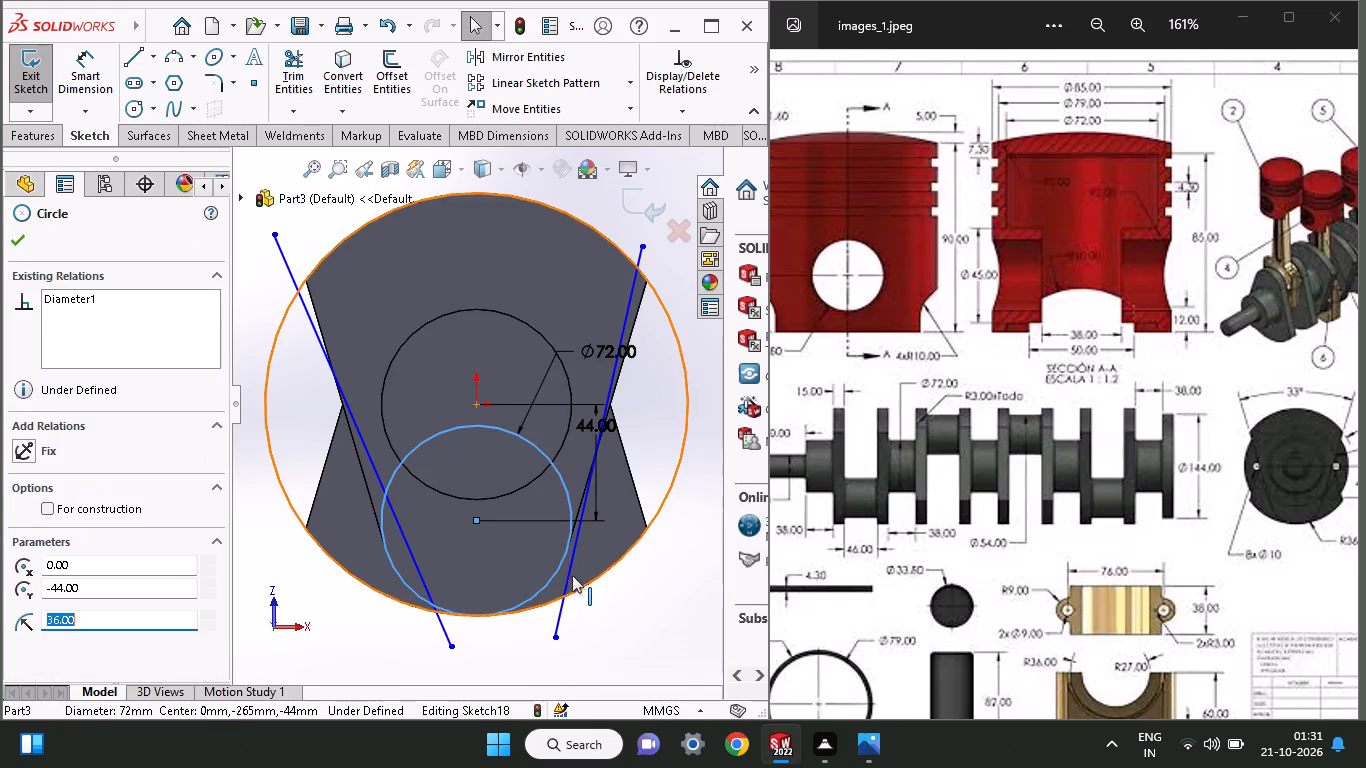
{"action": "left_click", "coordinate": [572, 575], "text": "shift"}
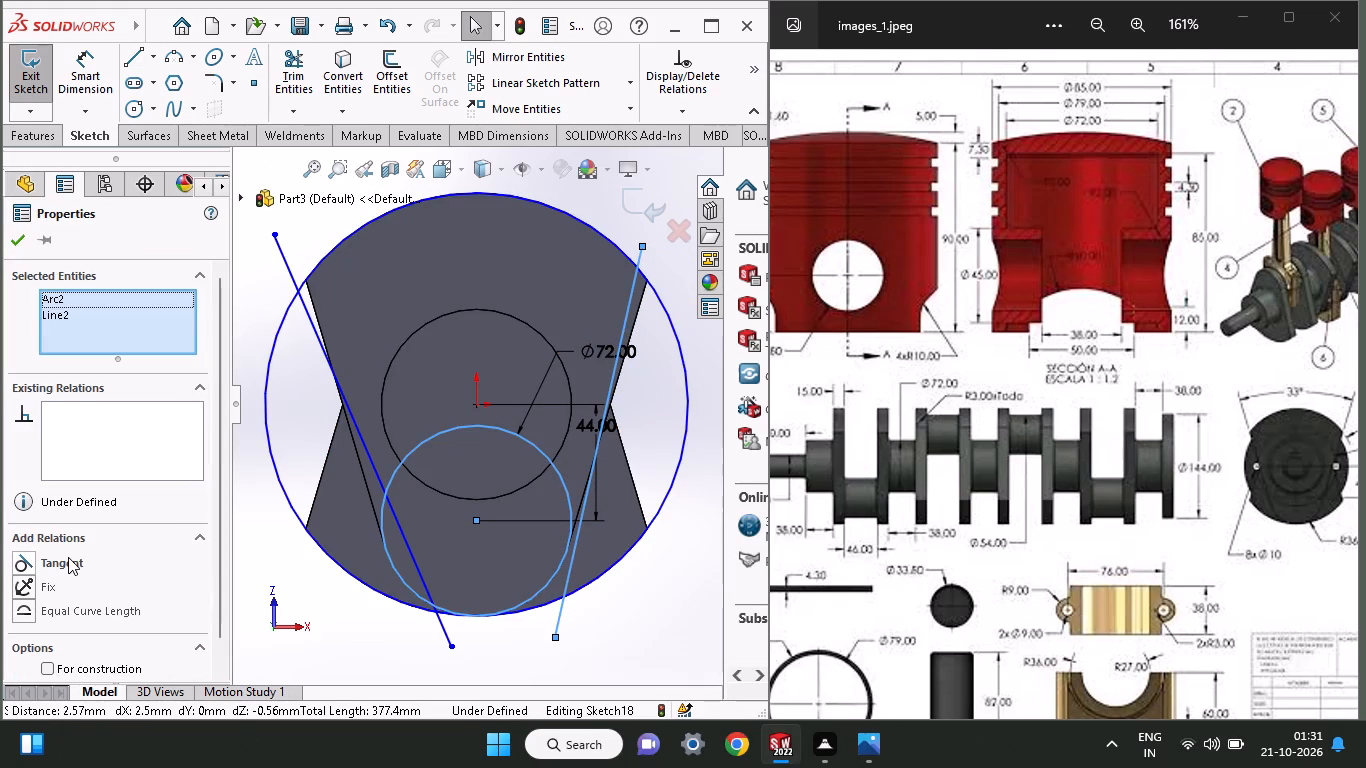
{"action": "left_click", "coordinate": [68, 557]}
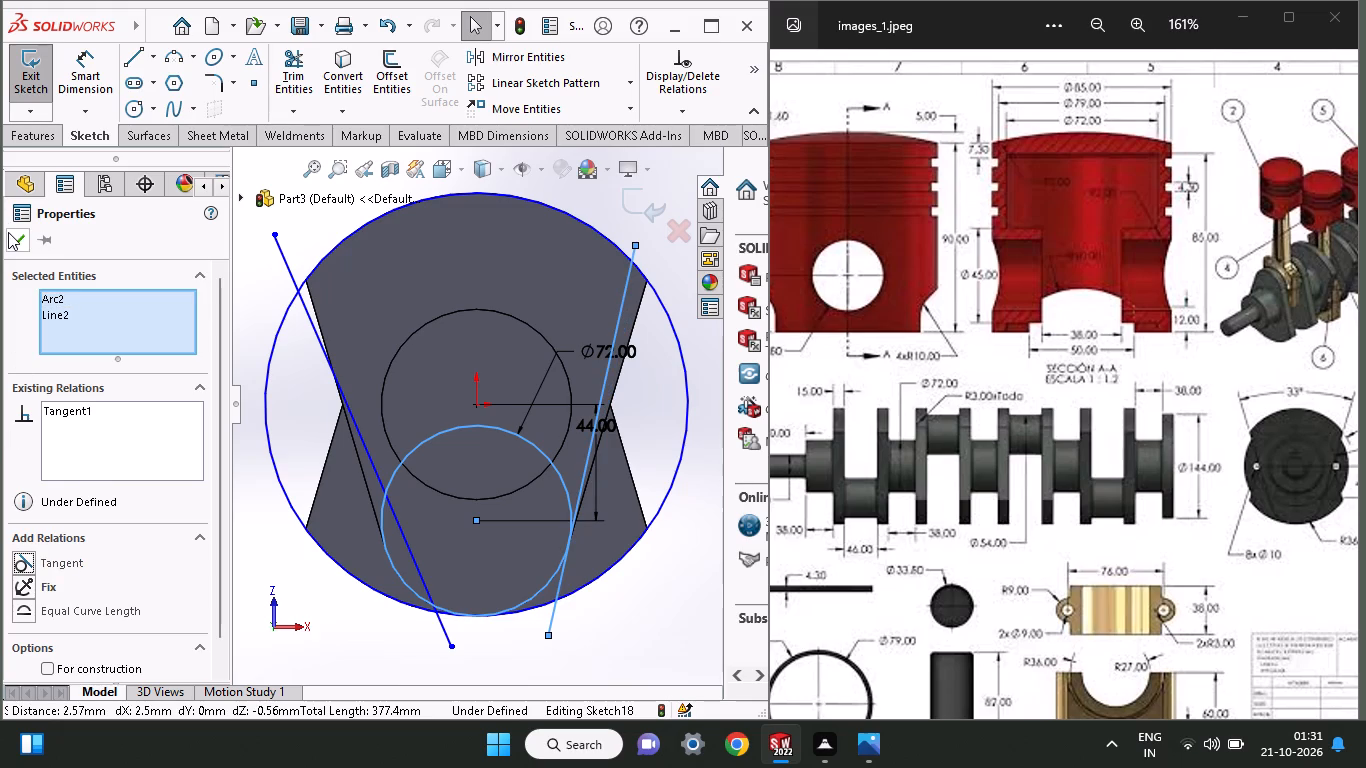
{"action": "left_click", "coordinate": [8, 232]}
{"action": "left_click", "coordinate": [323, 344], "text": "shift"}
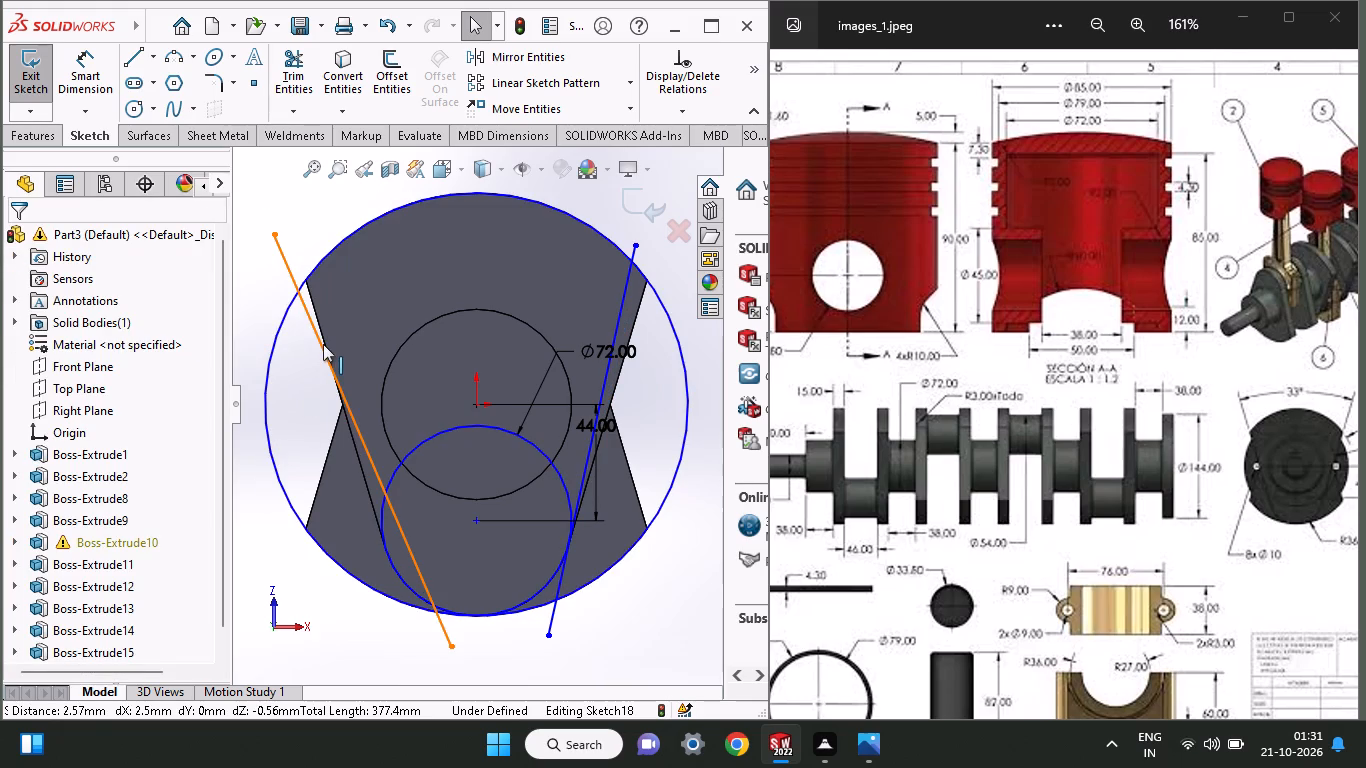
{"action": "left_click", "coordinate": [397, 462], "text": "shift"}
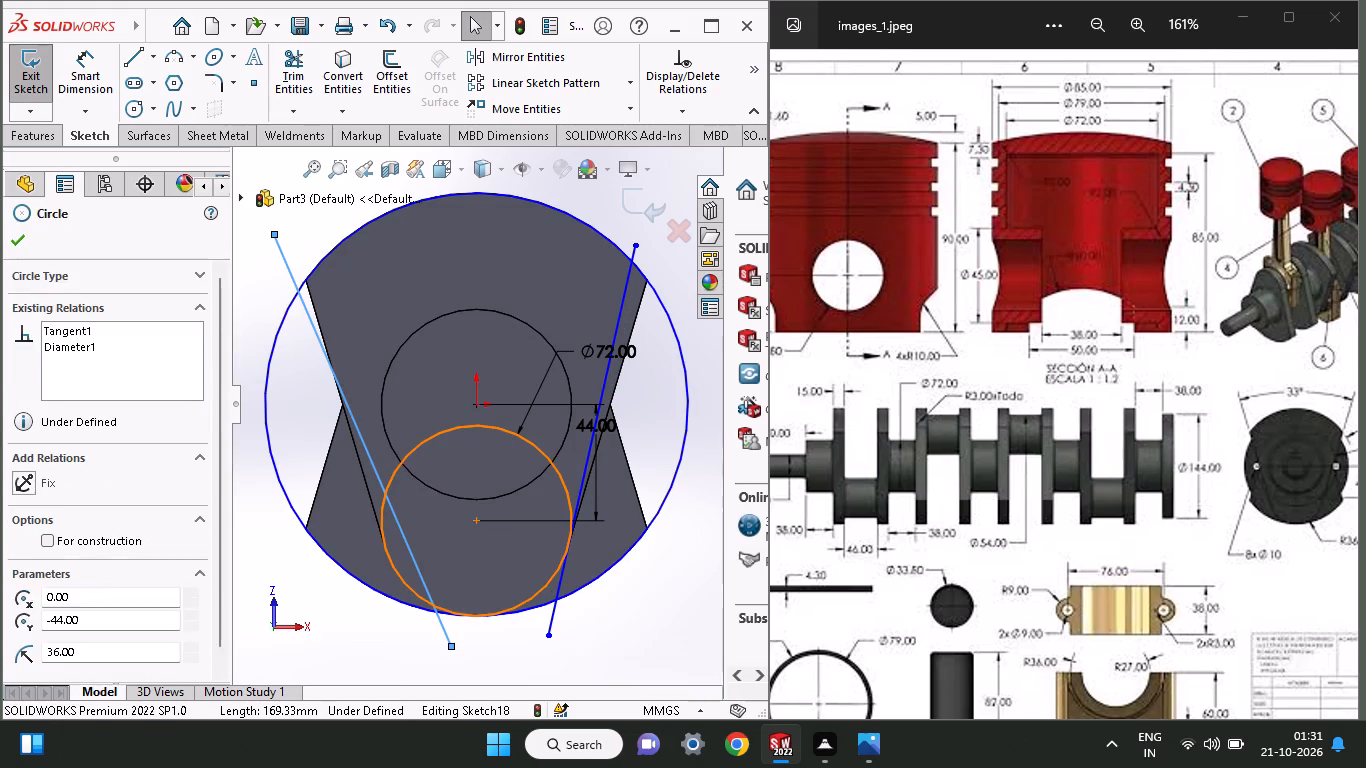
{"action": "left_click", "coordinate": [70, 556]}
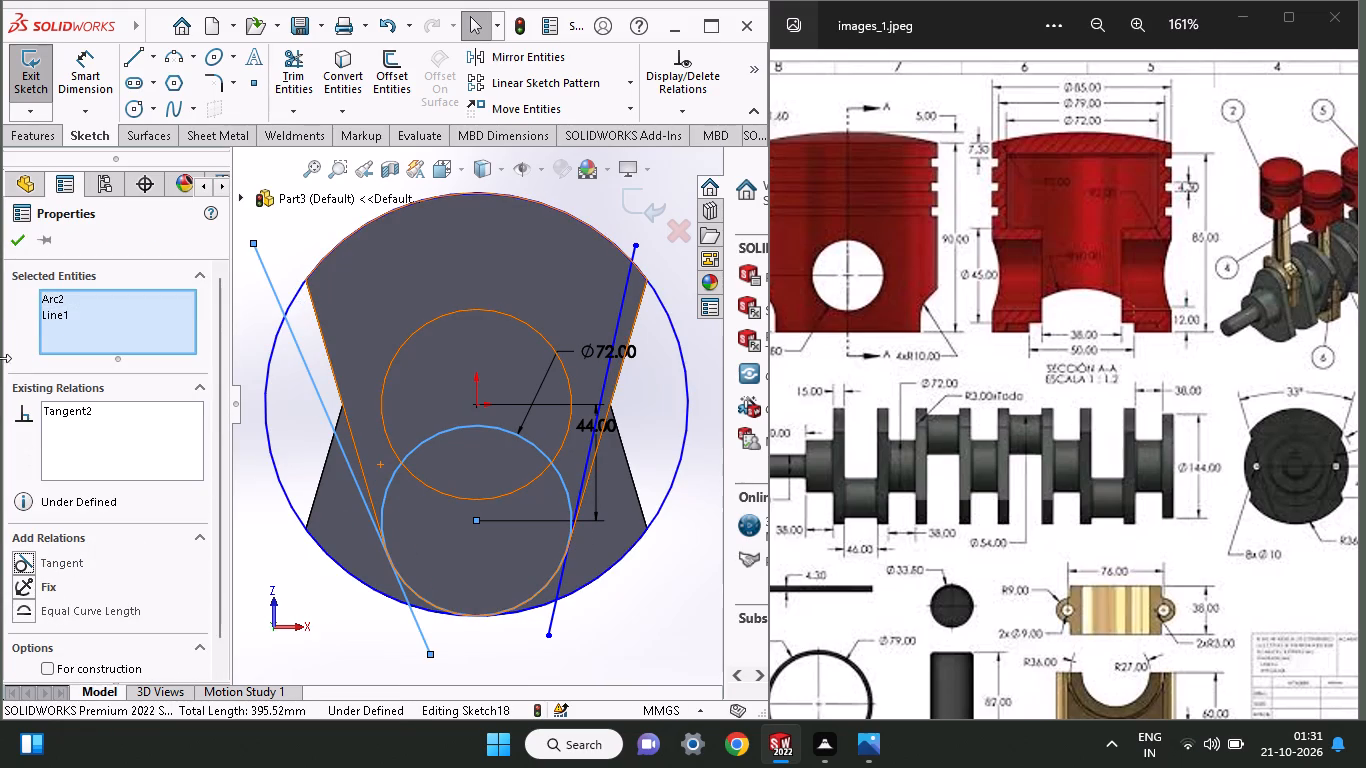
{"action": "left_click", "coordinate": [12, 240]}
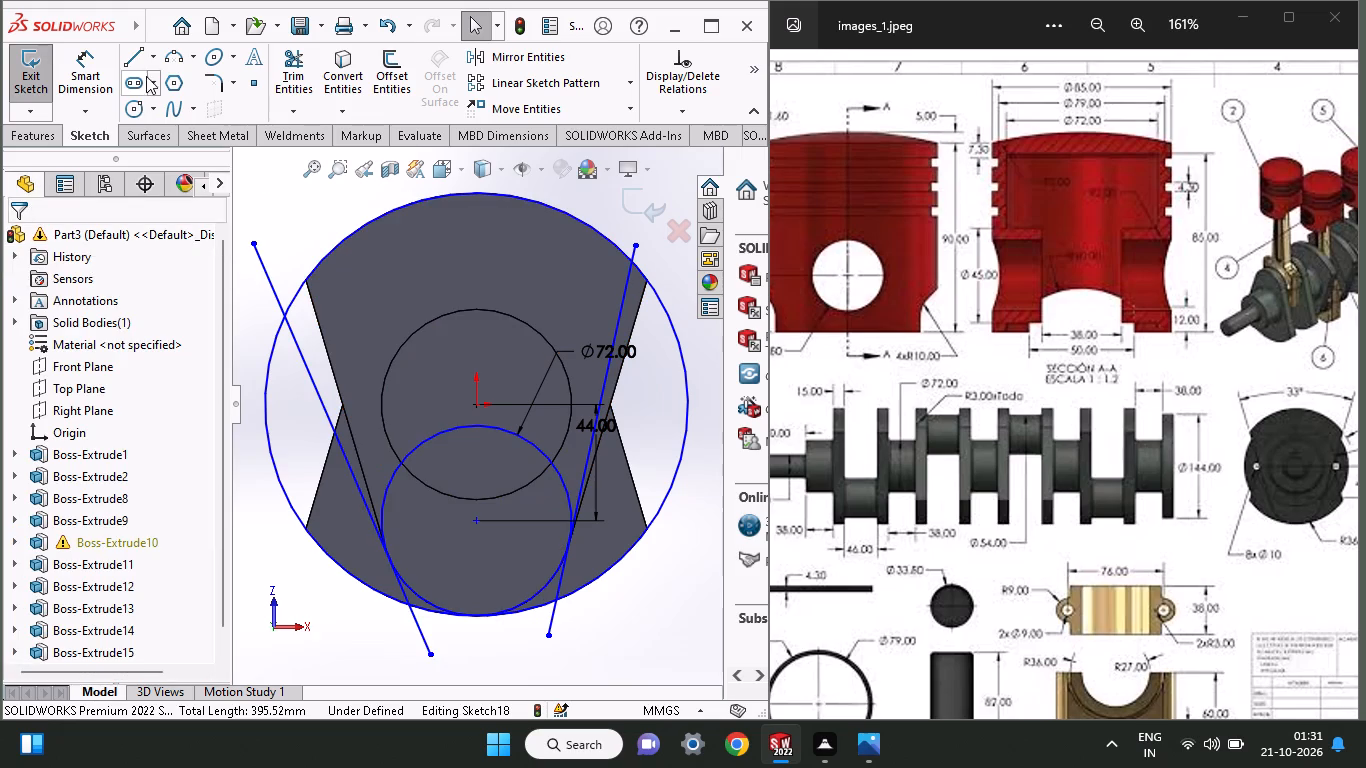
Sketch a near-vertical line about 127 mm long from the 72 mm circle's centre to just above the large circle.
{"action": "left_click", "coordinate": [142, 58]}
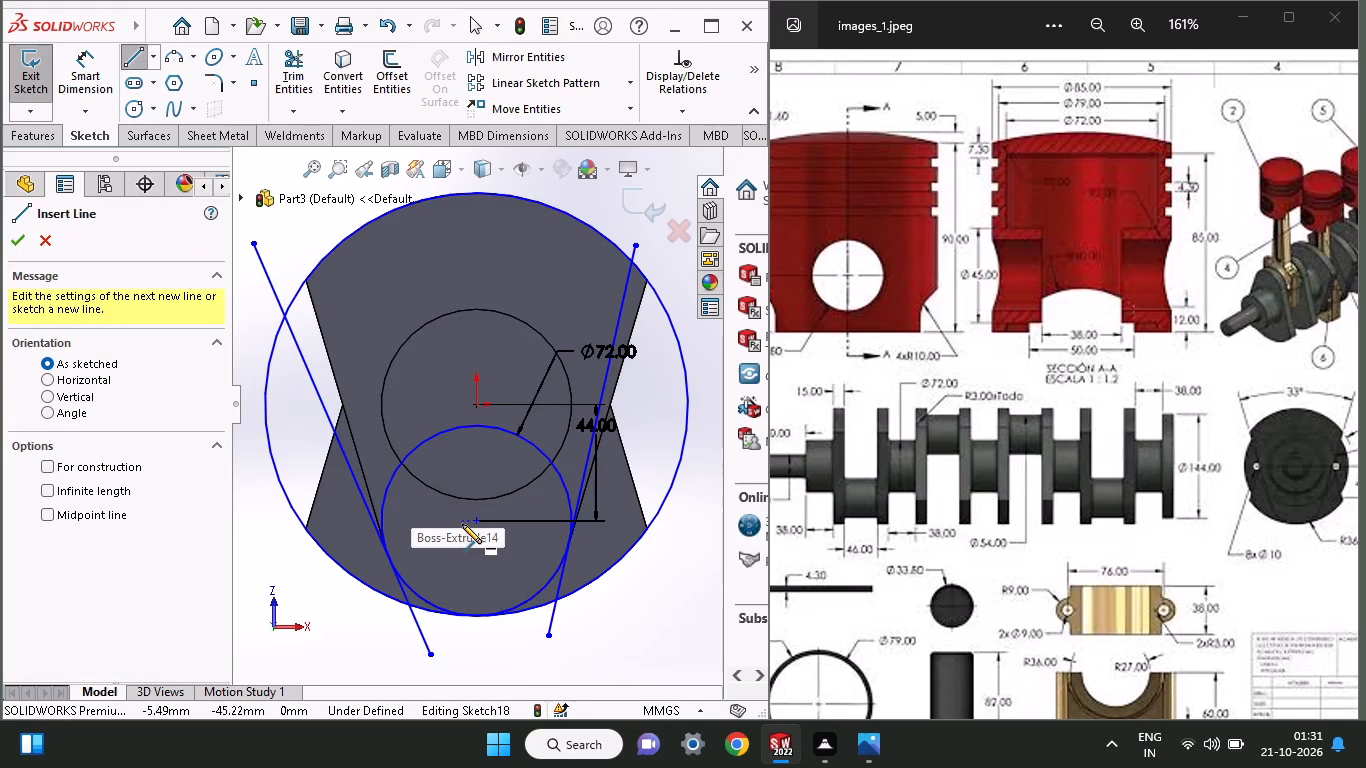
{"action": "left_click", "coordinate": [479, 526]}
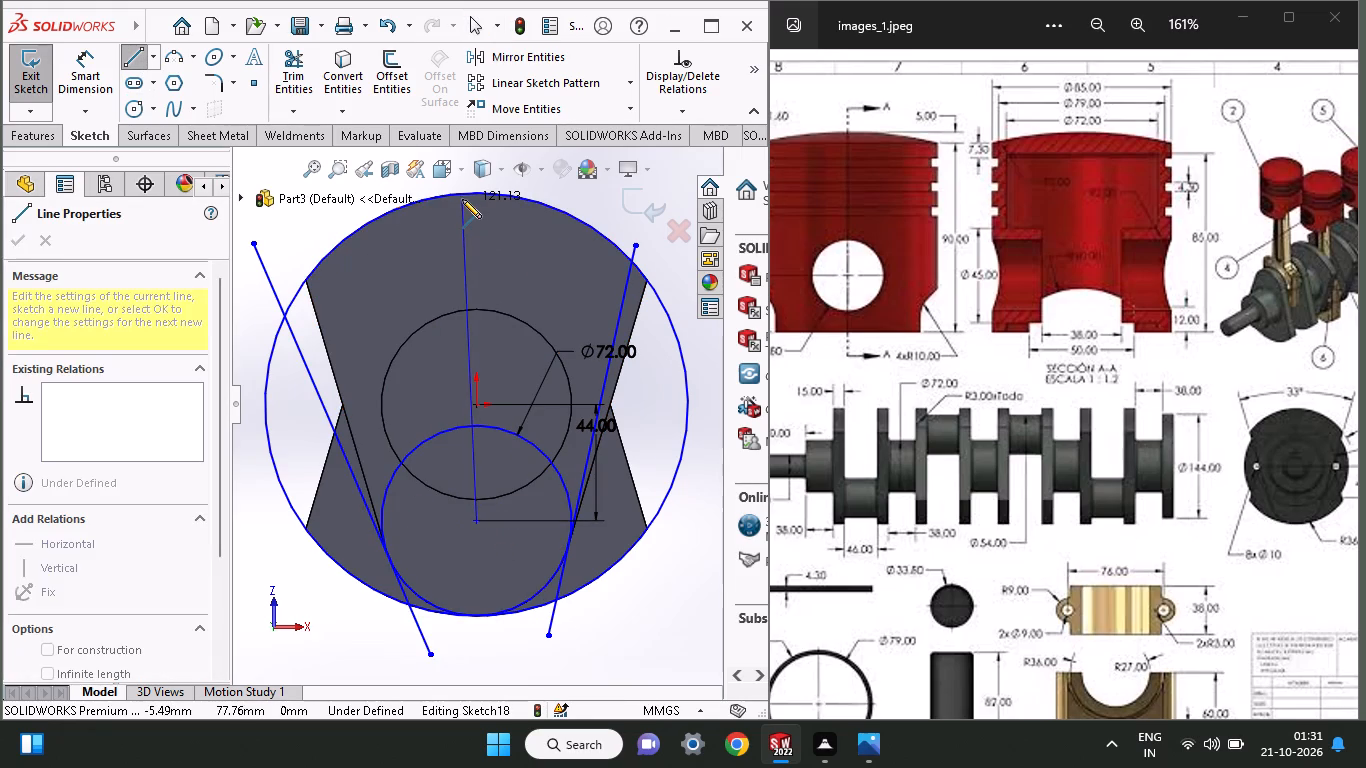
{"action": "left_click", "coordinate": [462, 185]}
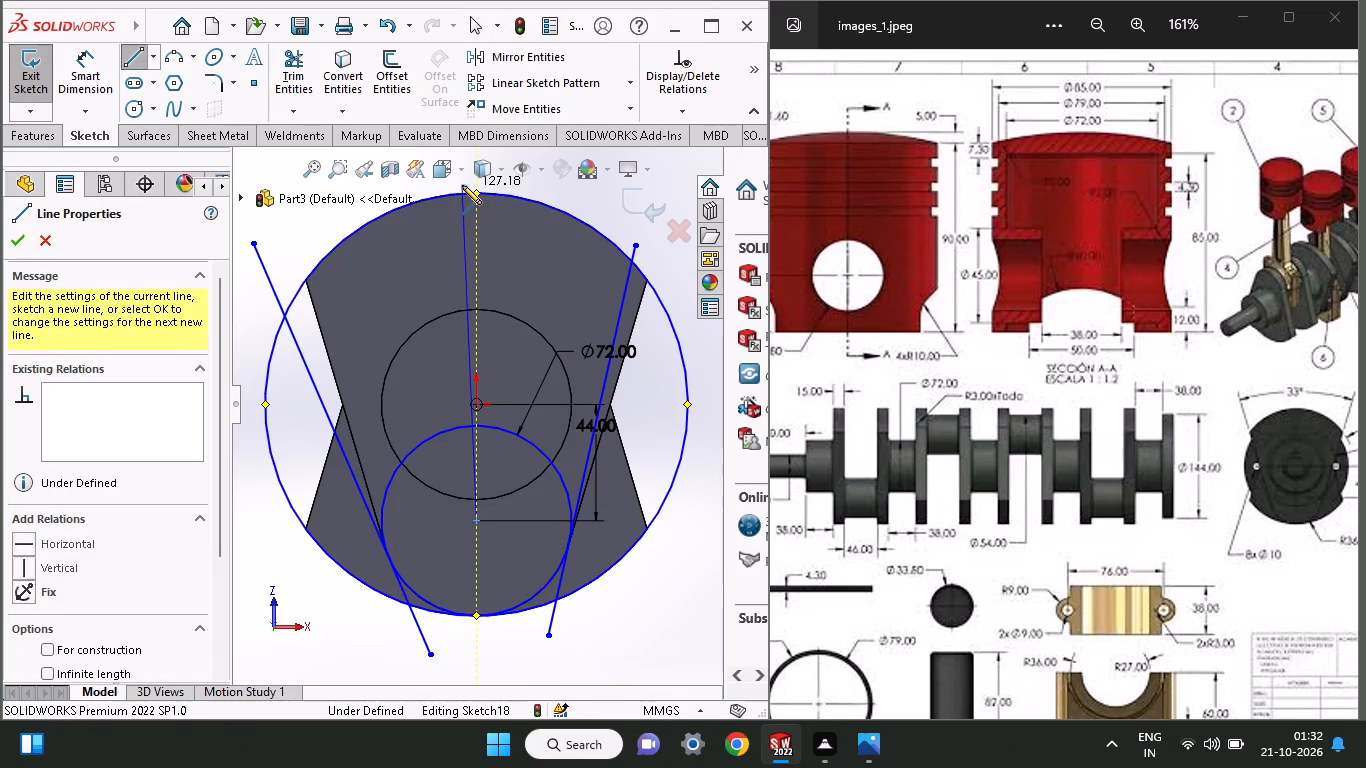
{"action": "right_click", "coordinate": [459, 269]}
{"action": "left_click", "coordinate": [499, 279]}
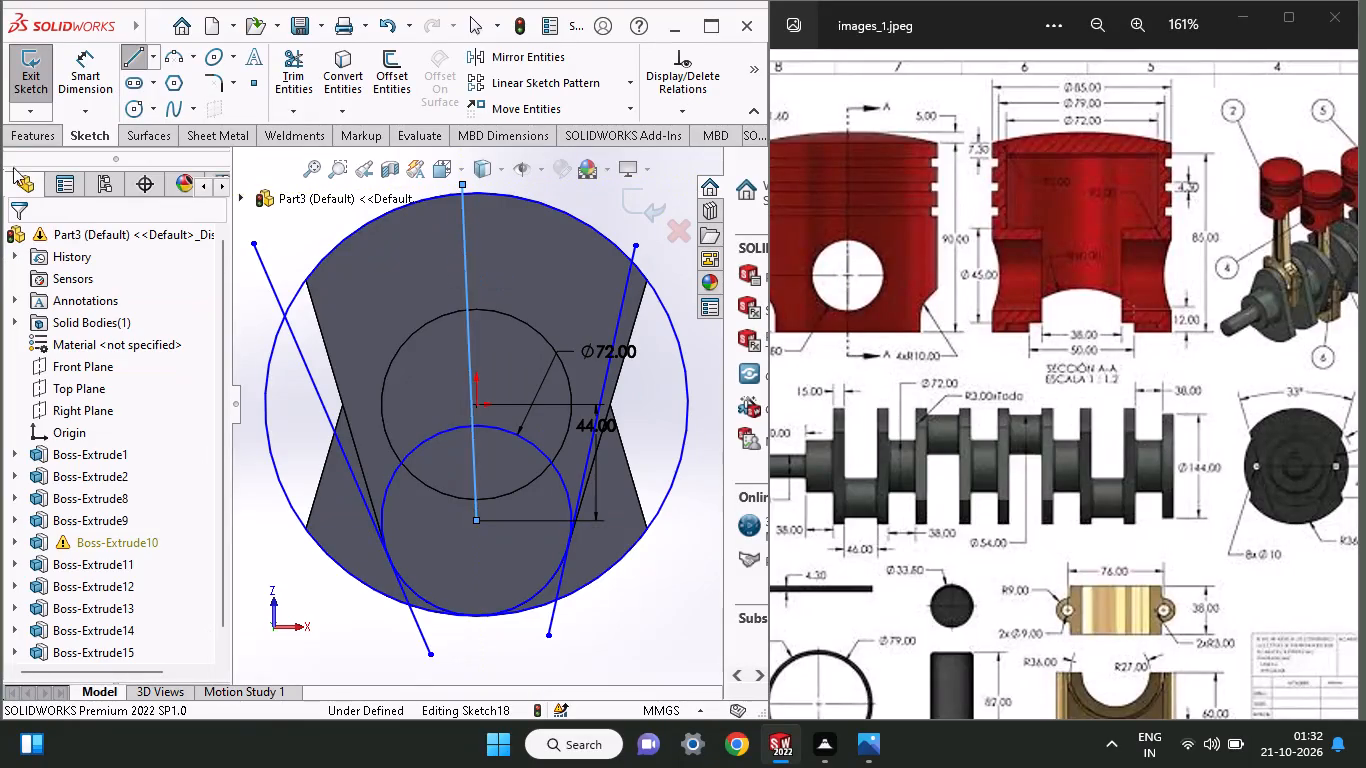
Dimension the angle between the left slanted line and the middle line as 33/2 (16.5°).
{"action": "left_click", "coordinate": [76, 50]}
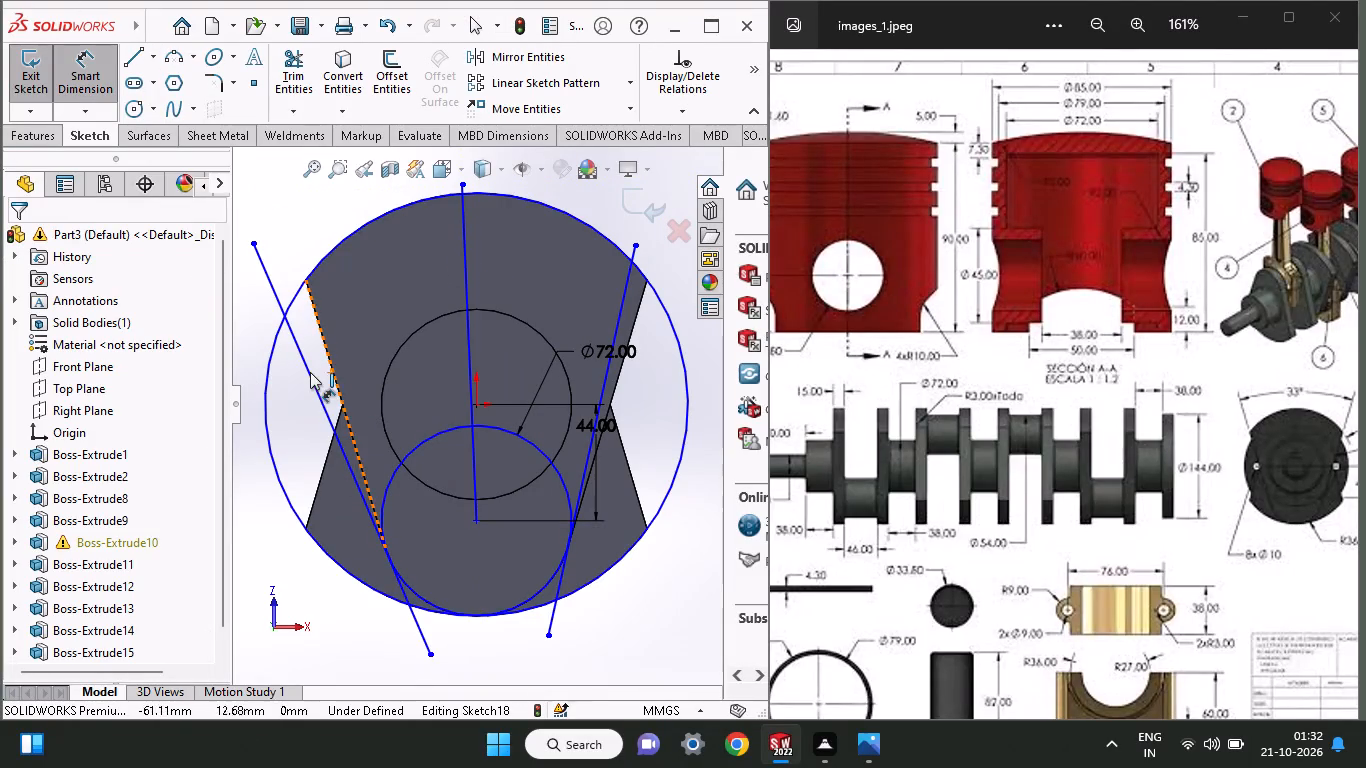
{"action": "left_click", "coordinate": [310, 372]}
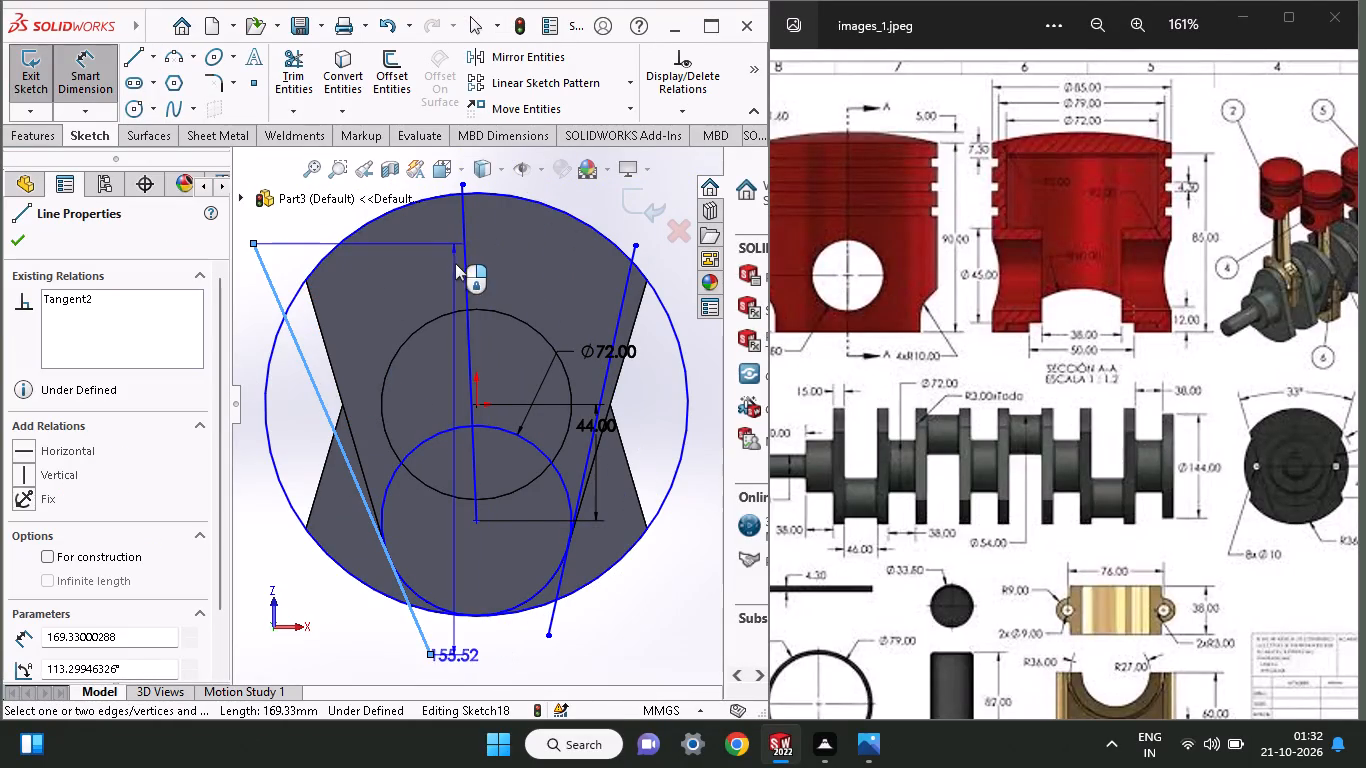
{"action": "left_click", "coordinate": [462, 263]}
{"action": "left_click", "coordinate": [399, 304]}
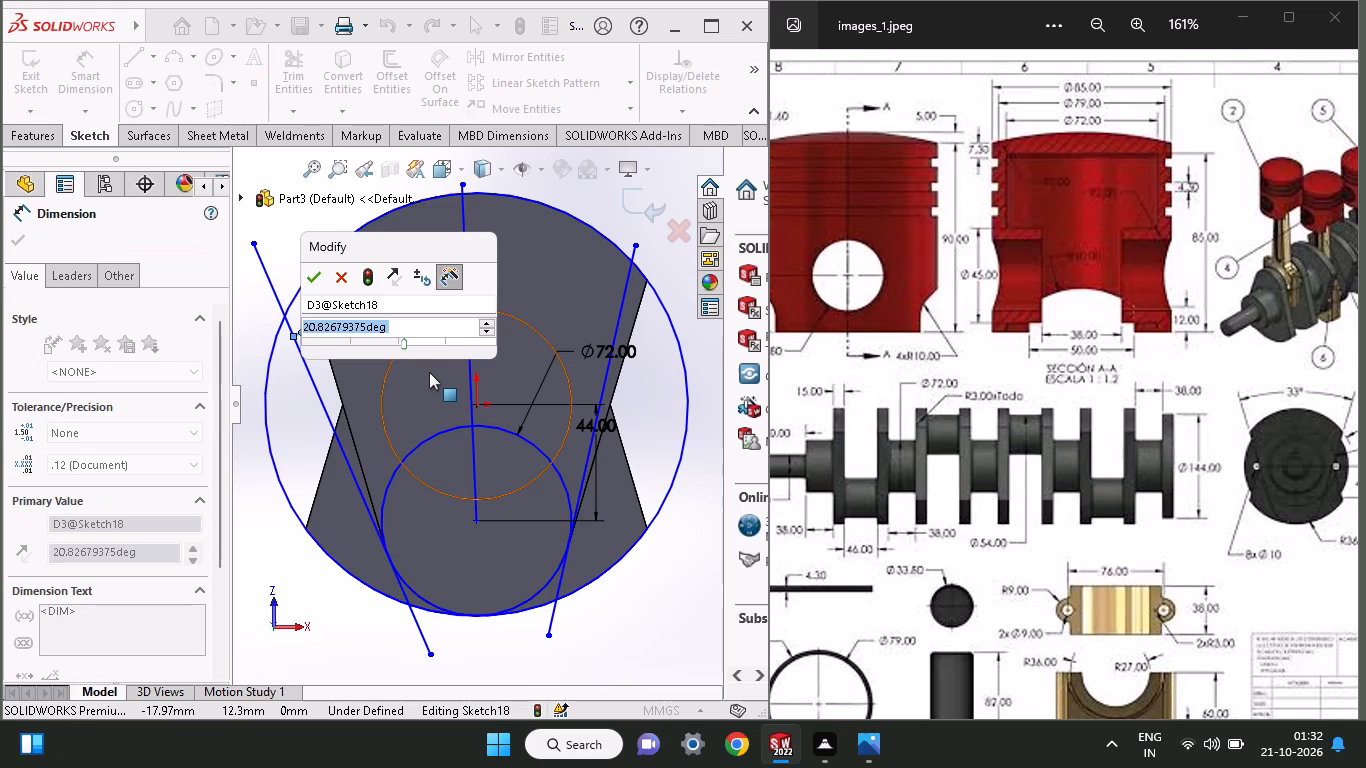
{"action": "type", "text": "33"}
{"action": "type", "text": "/2"}
{"action": "key", "text": "Return"}
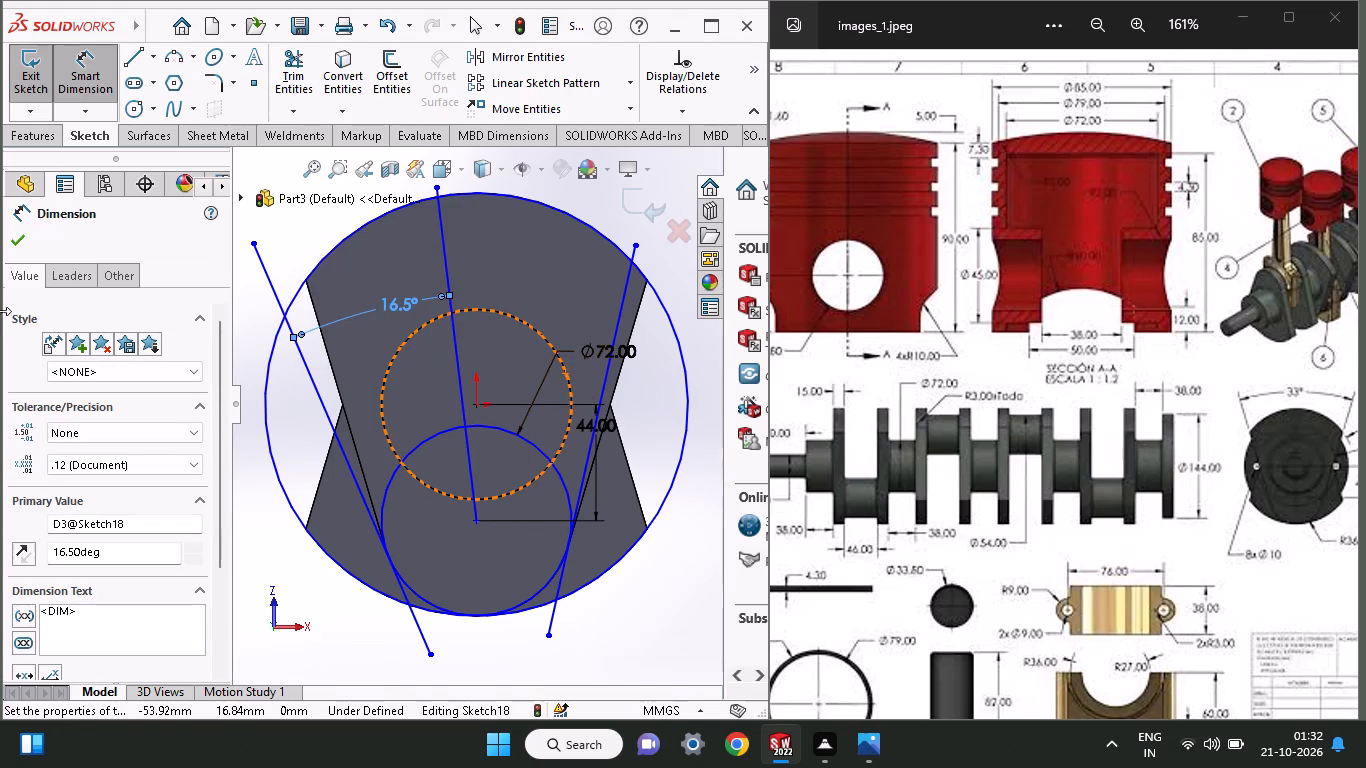
{"action": "left_click", "coordinate": [21, 239]}
Add a vertical relation to the middle line through the 72 mm circle's centre.
{"action": "left_click", "coordinate": [445, 227]}
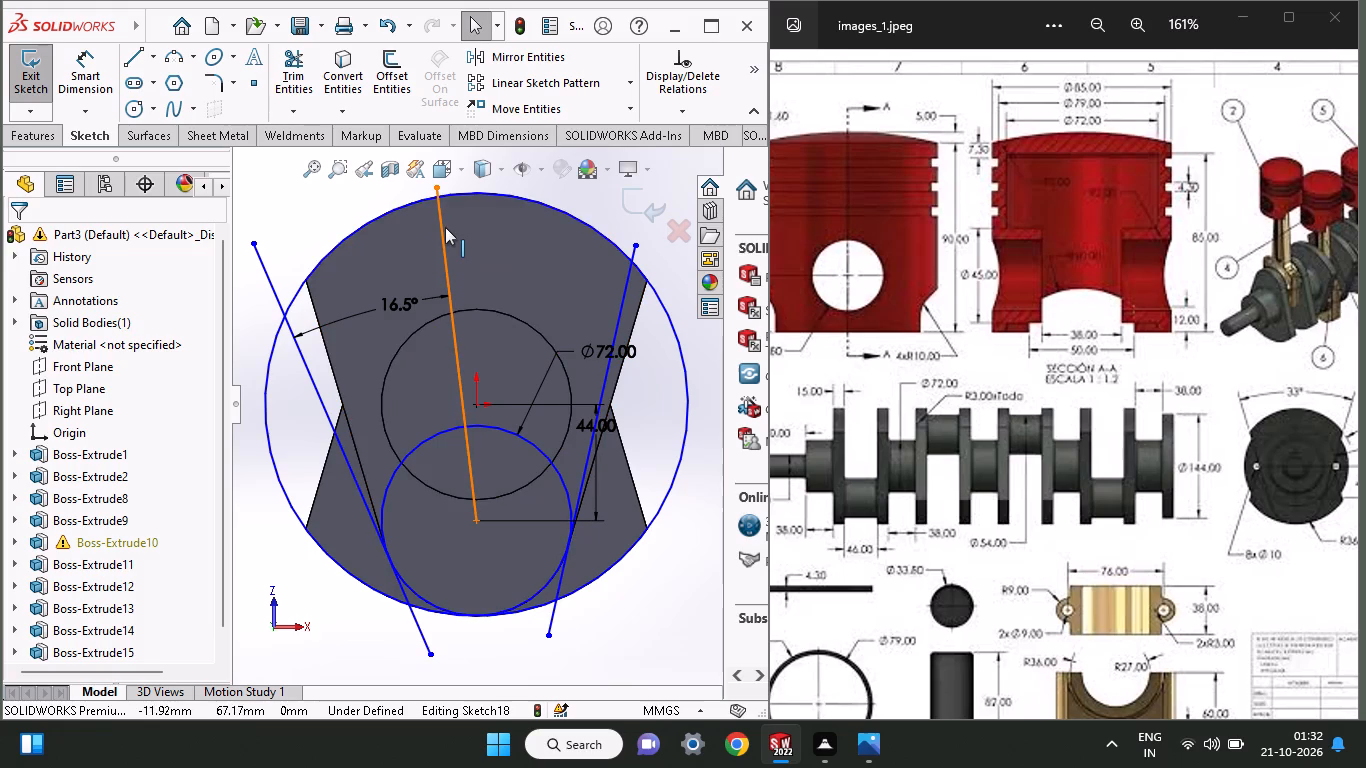
{"action": "left_click", "coordinate": [538, 145]}
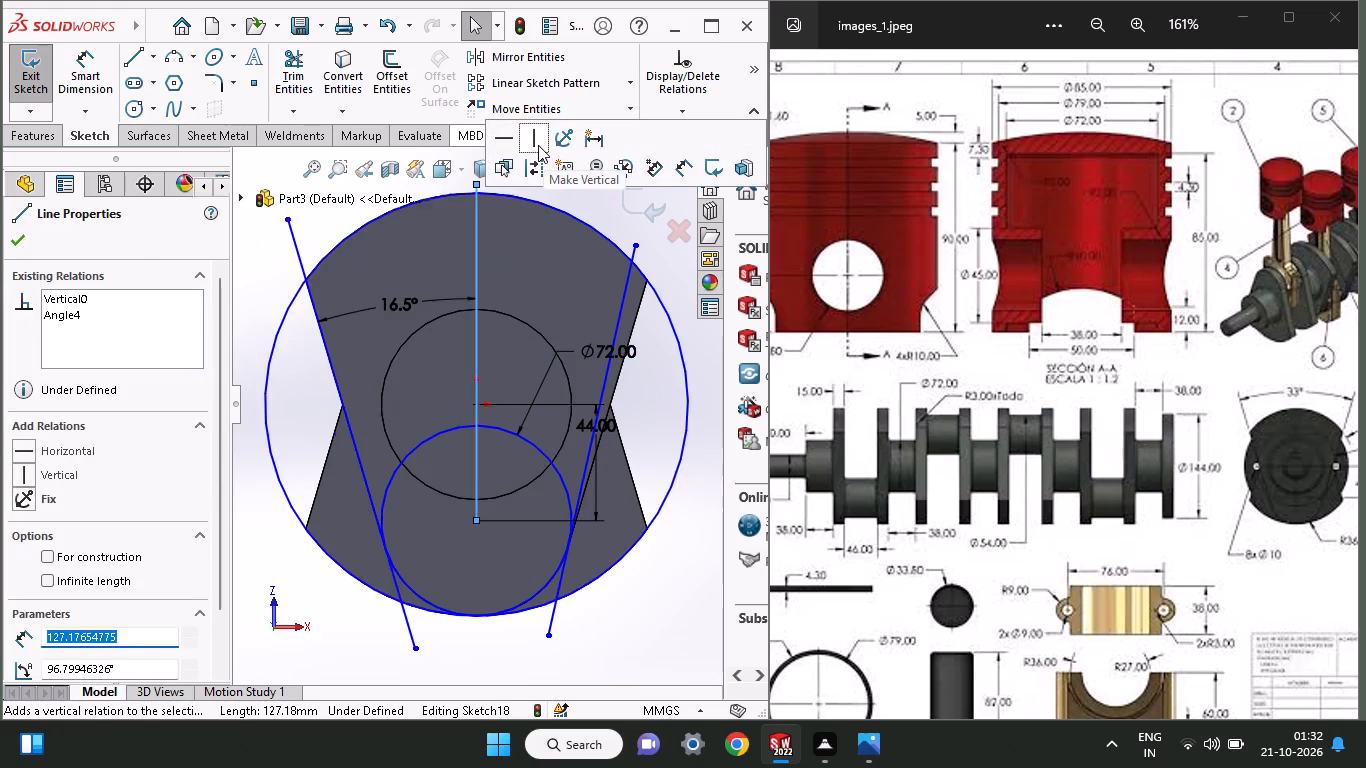
{"action": "left_click", "coordinate": [21, 247]}
Dimension the angle between the right slanted line and the vertical middle line as 33/2 (16.5°).
{"action": "left_click", "coordinate": [105, 72]}
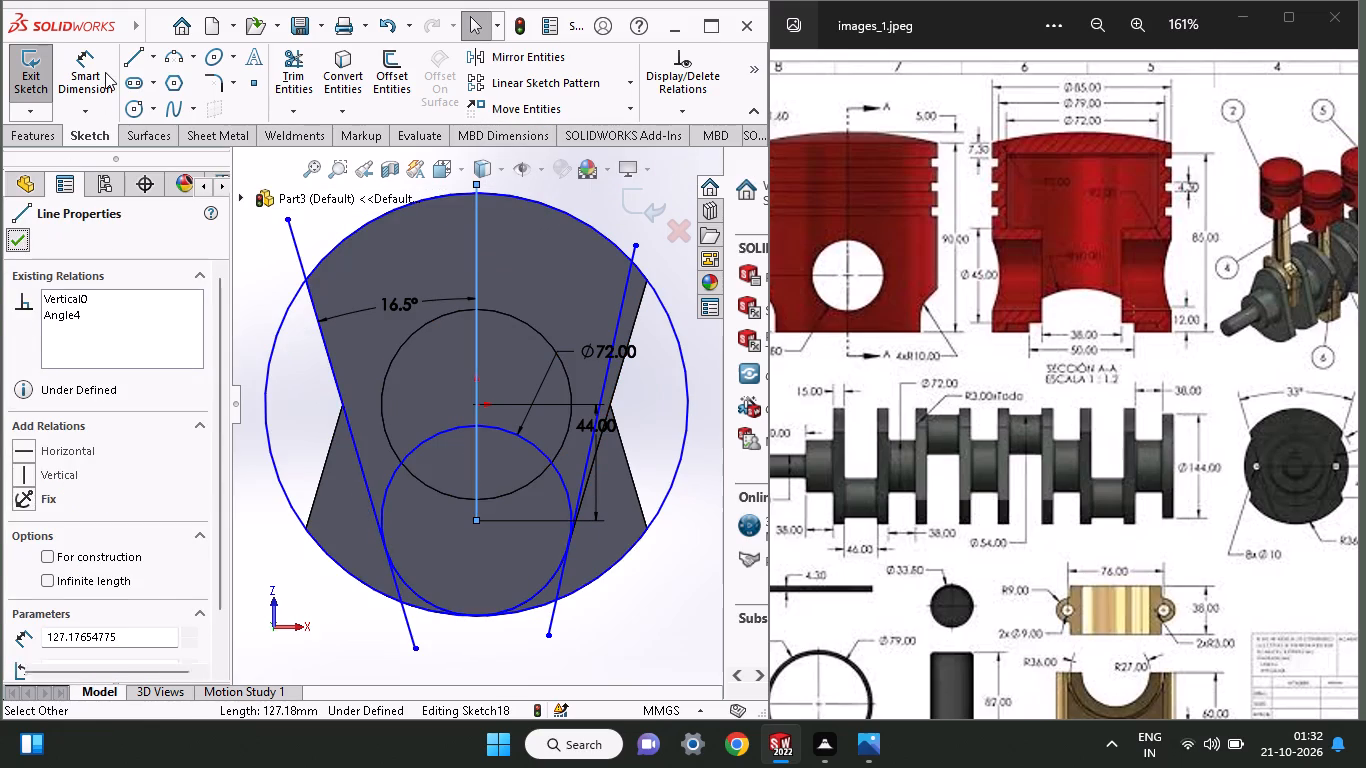
{"action": "left_click", "coordinate": [621, 300]}
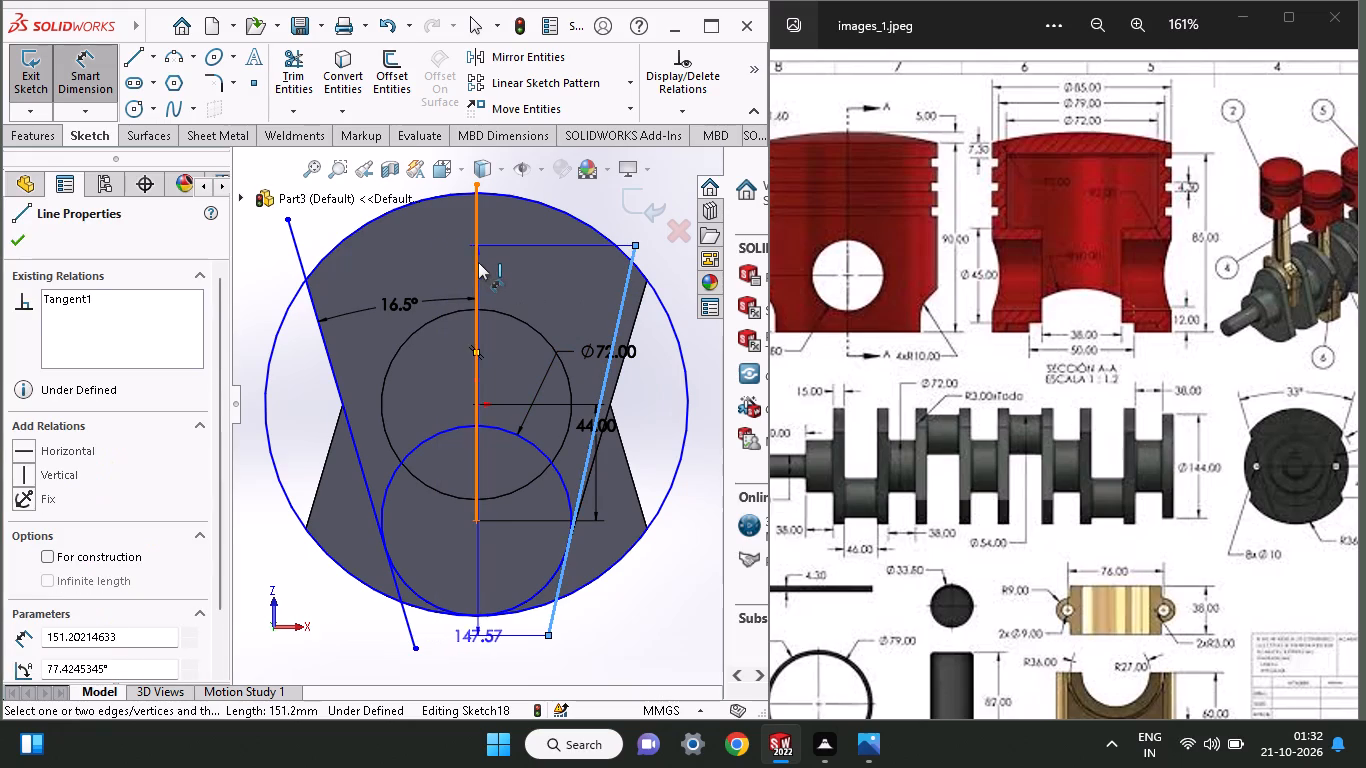
{"action": "left_click", "coordinate": [478, 262]}
{"action": "left_click", "coordinate": [520, 261]}
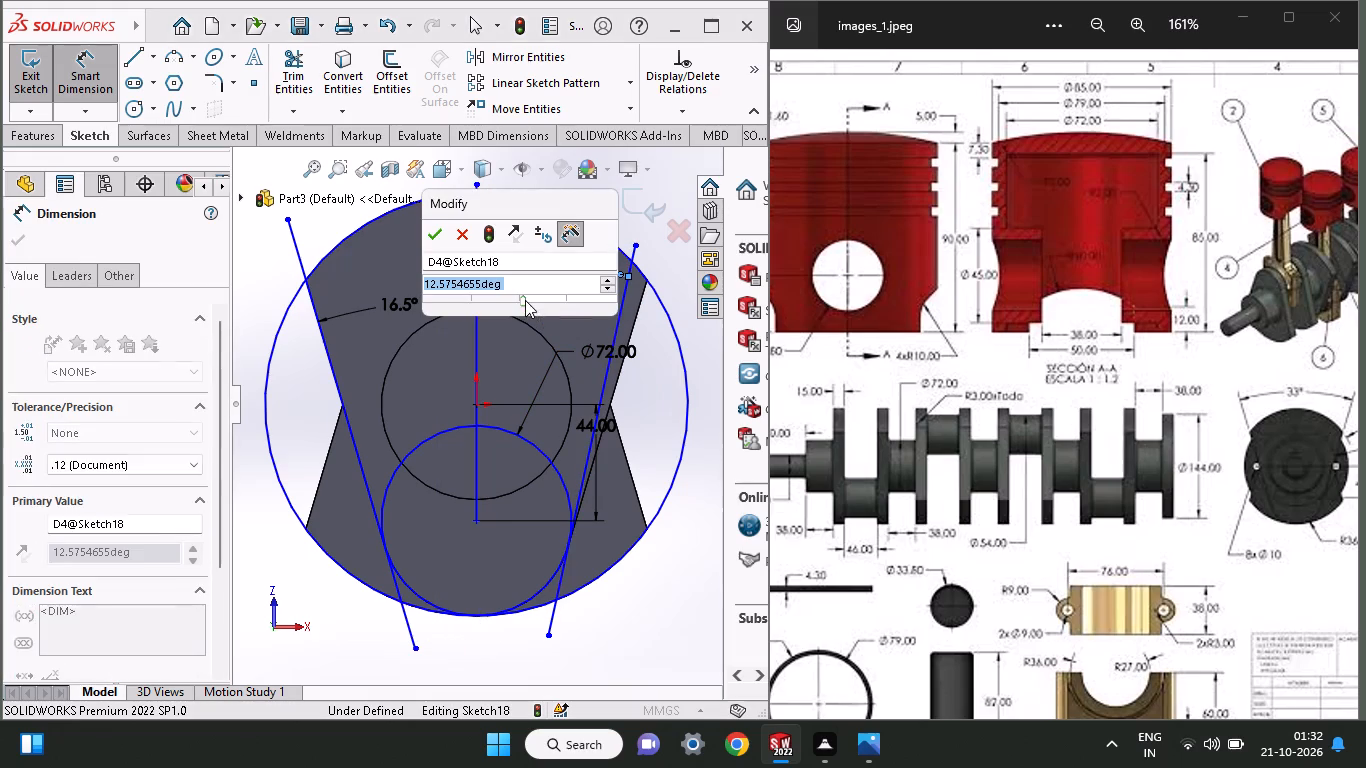
{"action": "type", "text": "33"}
{"action": "type", "text": "/2"}
{"action": "key", "text": "Return"}
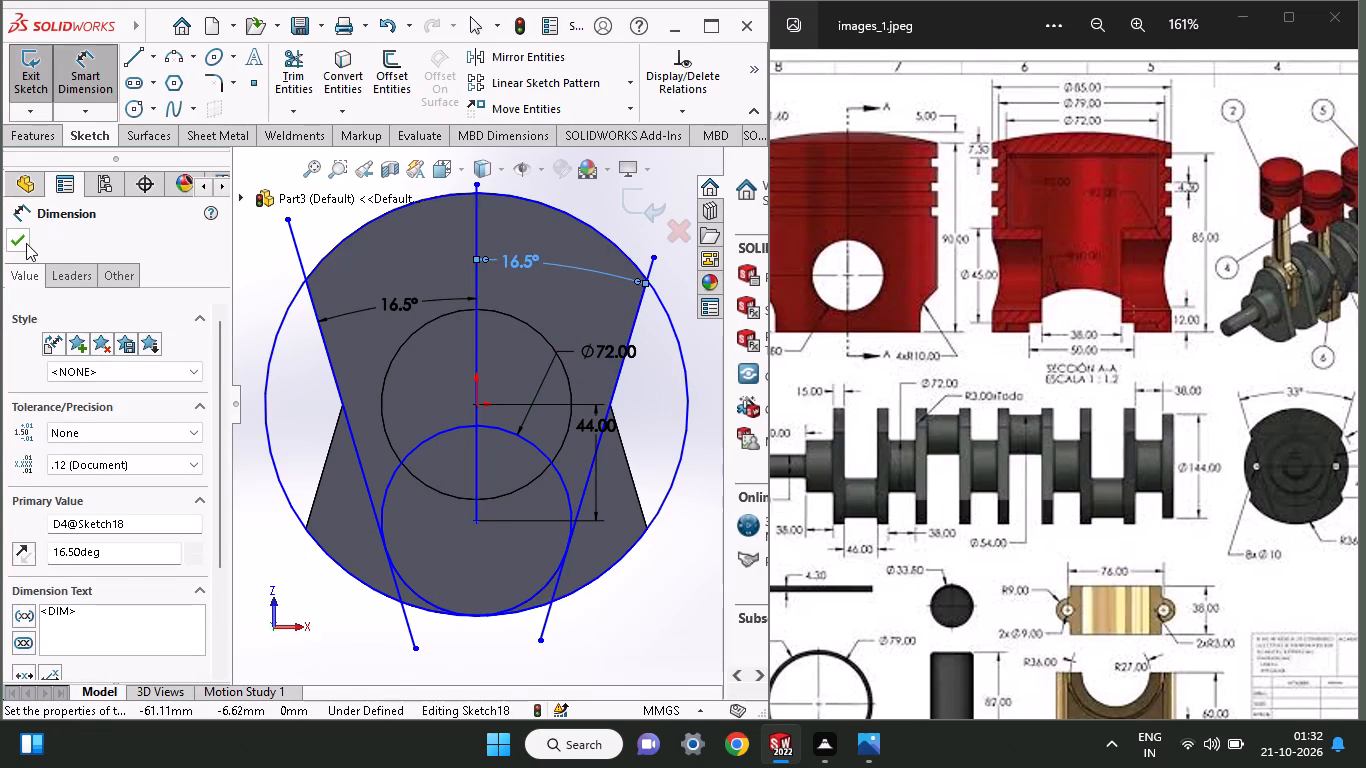
{"action": "left_click", "coordinate": [26, 243]}
Trim the slanted lines' ends and the large circle's side and lower arcs, leaving the web outline with the 72 mm circle.
{"action": "left_click", "coordinate": [286, 73]}
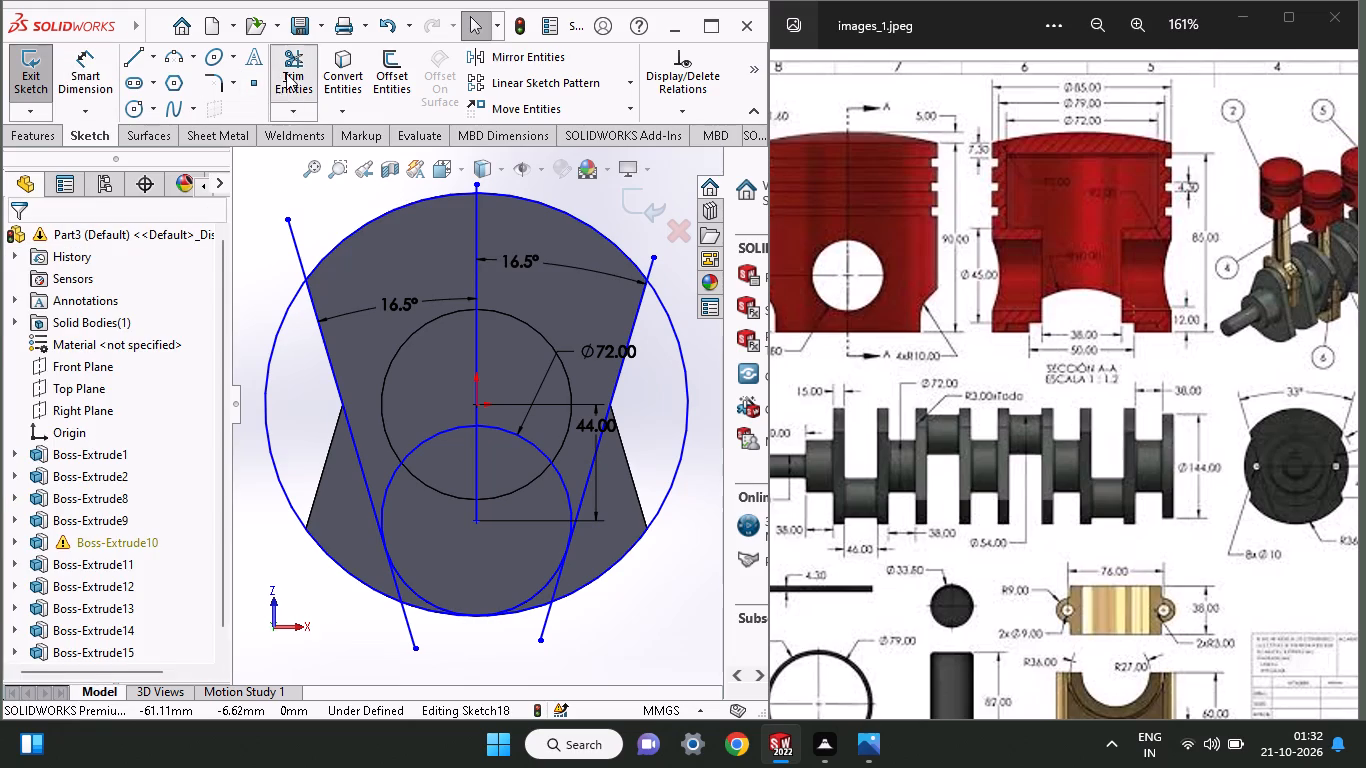
{"action": "left_click_drag", "start_coordinate": [390, 628], "coordinate": [433, 630]}
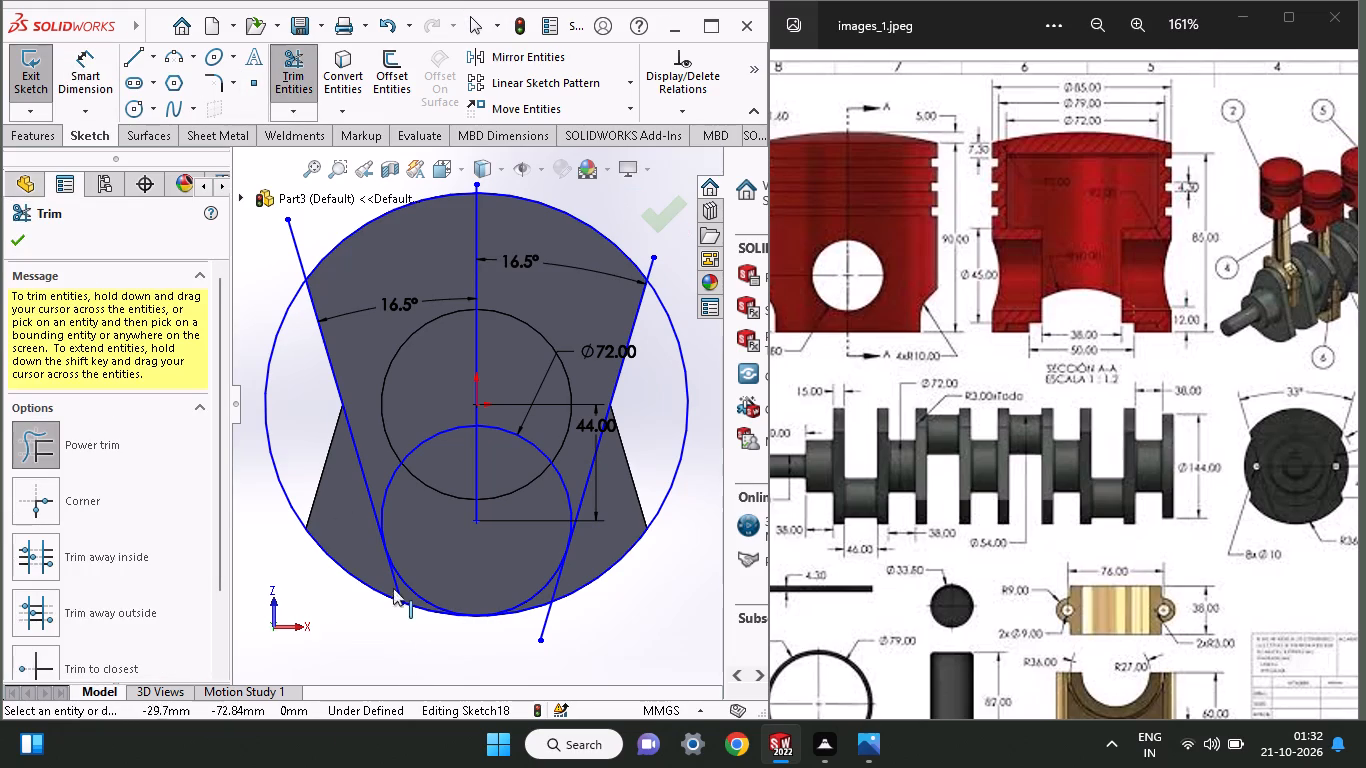
{"action": "left_click_drag", "start_coordinate": [377, 572], "coordinate": [399, 582]}
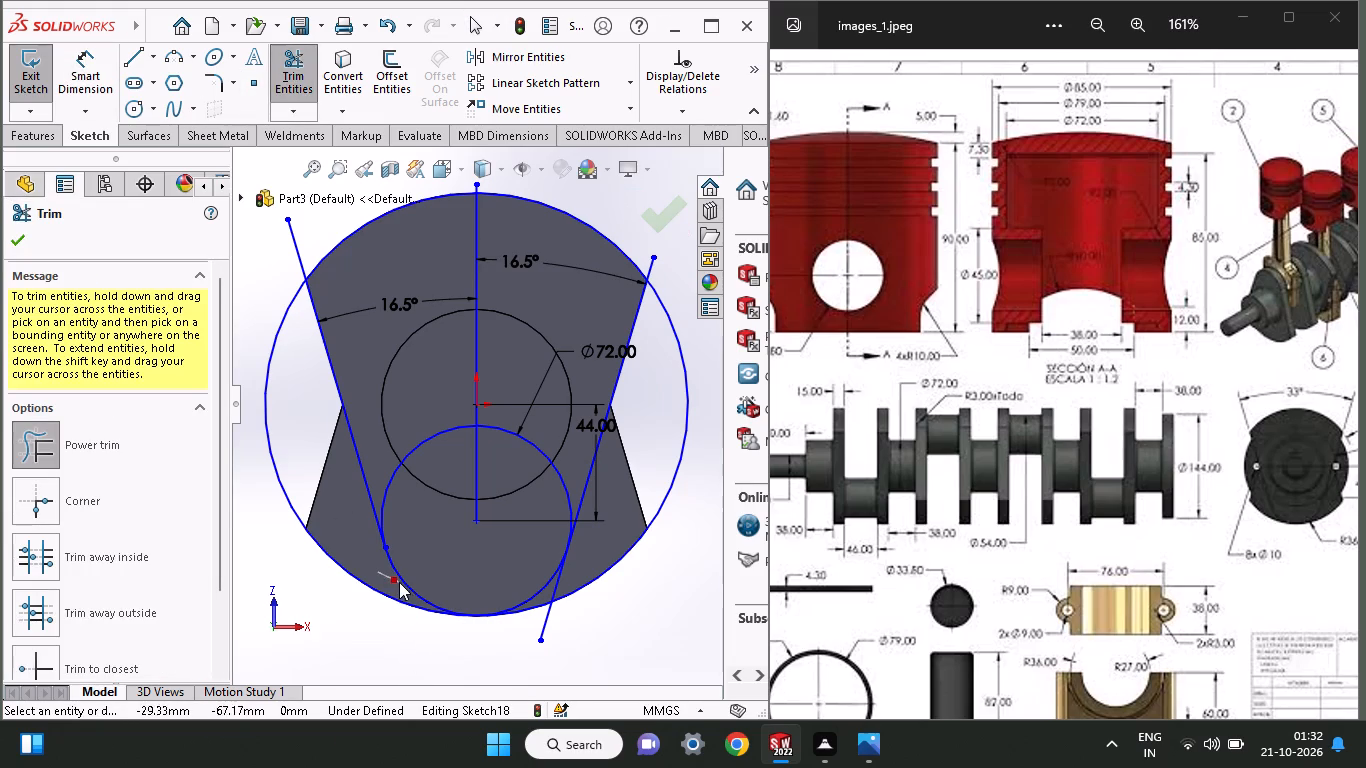
{"action": "left_click_drag", "start_coordinate": [399, 582], "coordinate": [415, 654]}
{"action": "left_click_drag", "start_coordinate": [526, 630], "coordinate": [563, 582]}
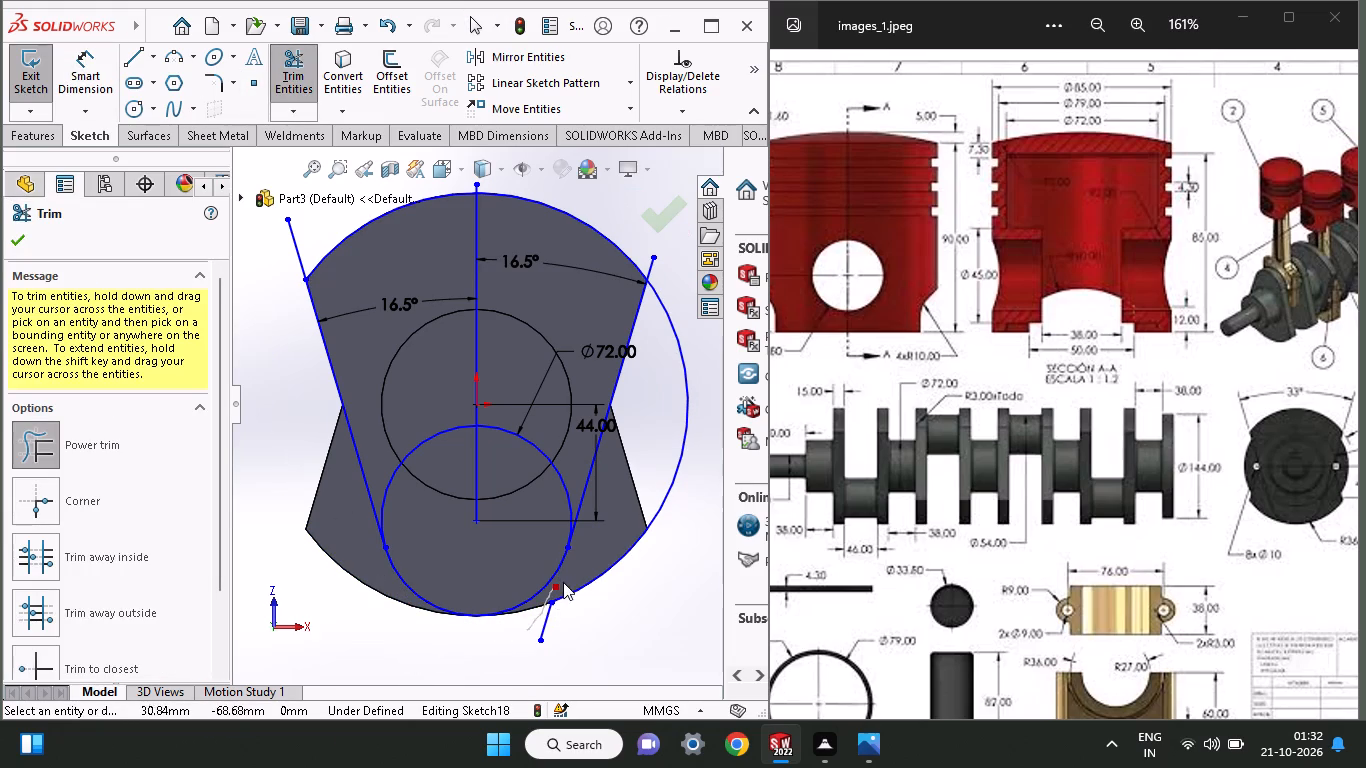
{"action": "left_click_drag", "start_coordinate": [563, 582], "coordinate": [541, 657]}
{"action": "left_click_drag", "start_coordinate": [528, 636], "coordinate": [562, 614]}
{"action": "left_click_drag", "start_coordinate": [668, 277], "coordinate": [666, 273]}
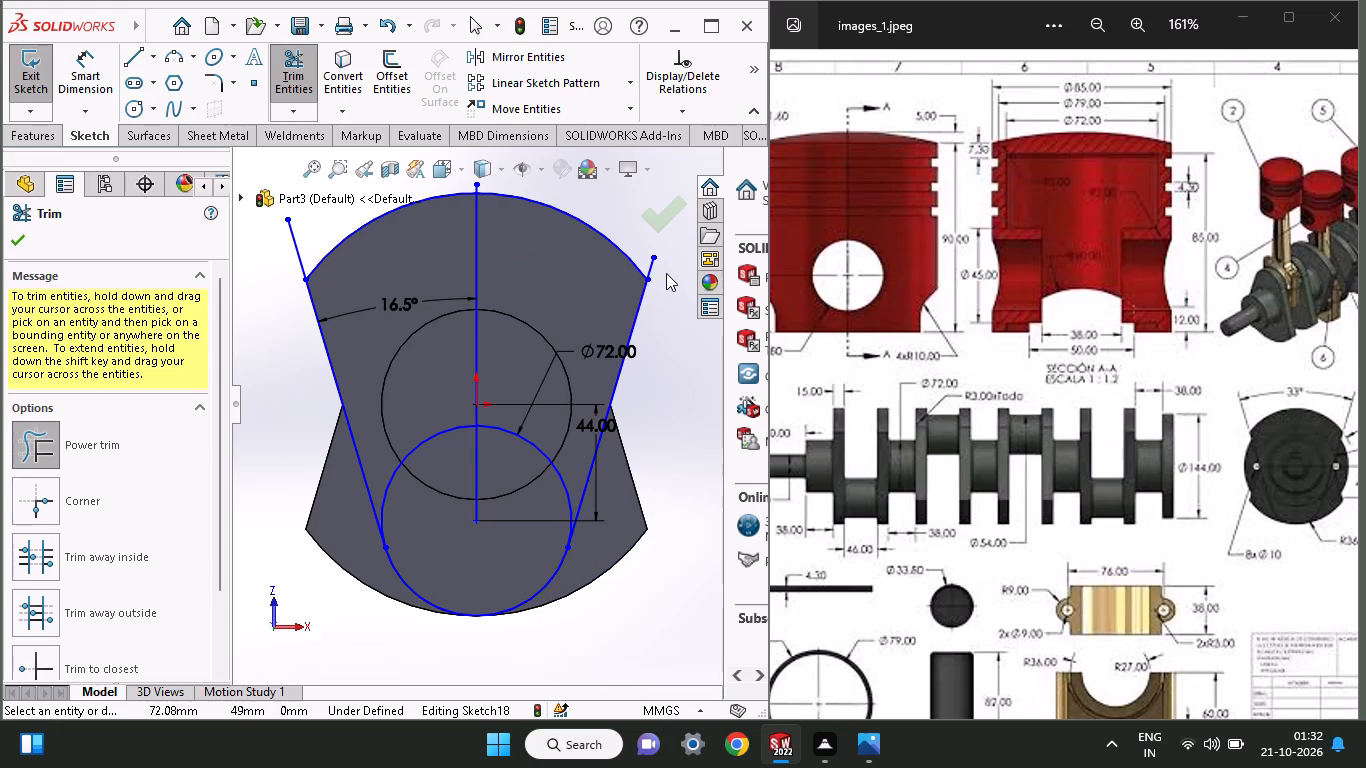
{"action": "left_click_drag", "start_coordinate": [666, 273], "coordinate": [647, 251]}
{"action": "left_click_drag", "start_coordinate": [267, 252], "coordinate": [331, 233]}
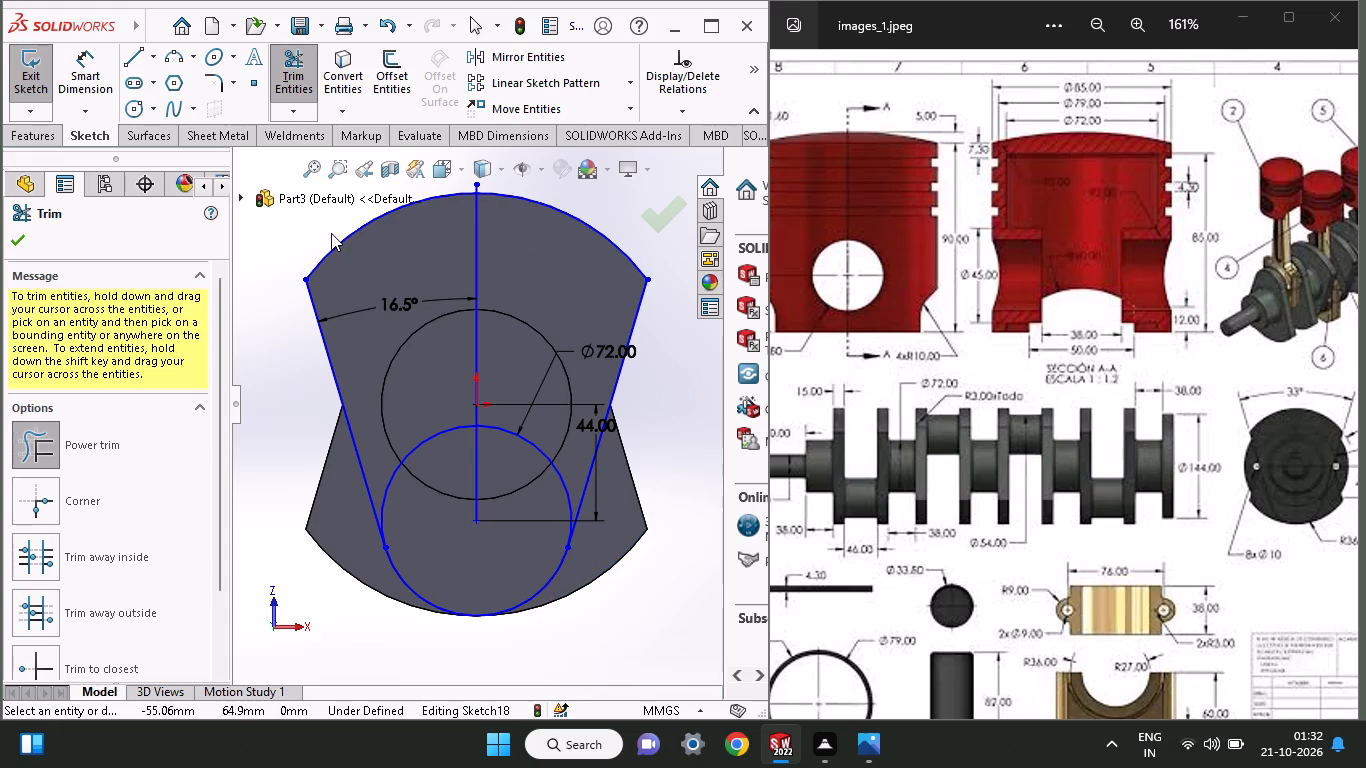
Trim away the whole vertical middle line, including the short stub above the upper arc.
{"action": "left_click_drag", "start_coordinate": [429, 240], "coordinate": [552, 267]}
{"action": "left_click_drag", "start_coordinate": [521, 266], "coordinate": [432, 285]}
{"action": "left_click_drag", "start_coordinate": [497, 477], "coordinate": [448, 502]}
{"action": "middle_click_drag", "start_coordinate": [651, 414], "coordinate": [657, 447]}
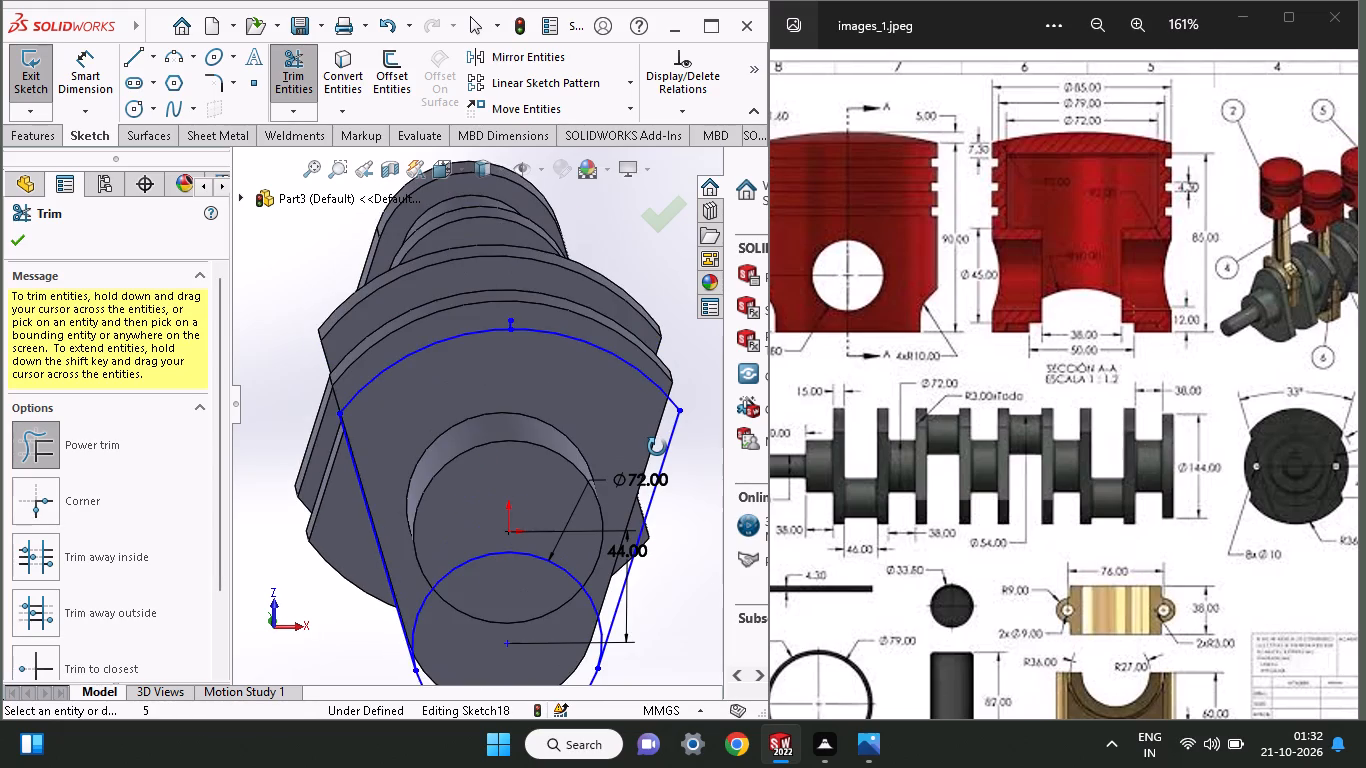
{"action": "middle_click_drag", "start_coordinate": [657, 447], "coordinate": [662, 438]}
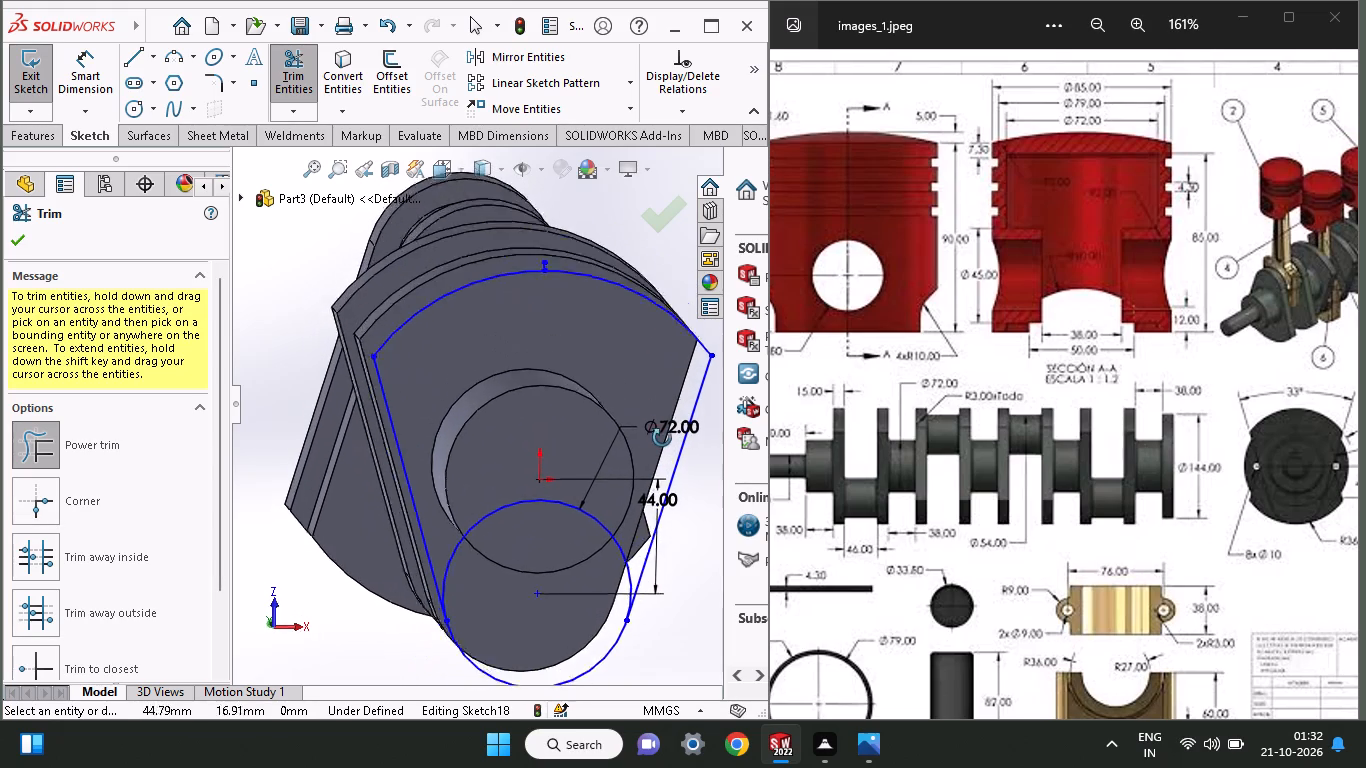
{"action": "middle_click_drag", "start_coordinate": [662, 438], "coordinate": [662, 446]}
{"action": "left_click_drag", "start_coordinate": [558, 316], "coordinate": [542, 324]}
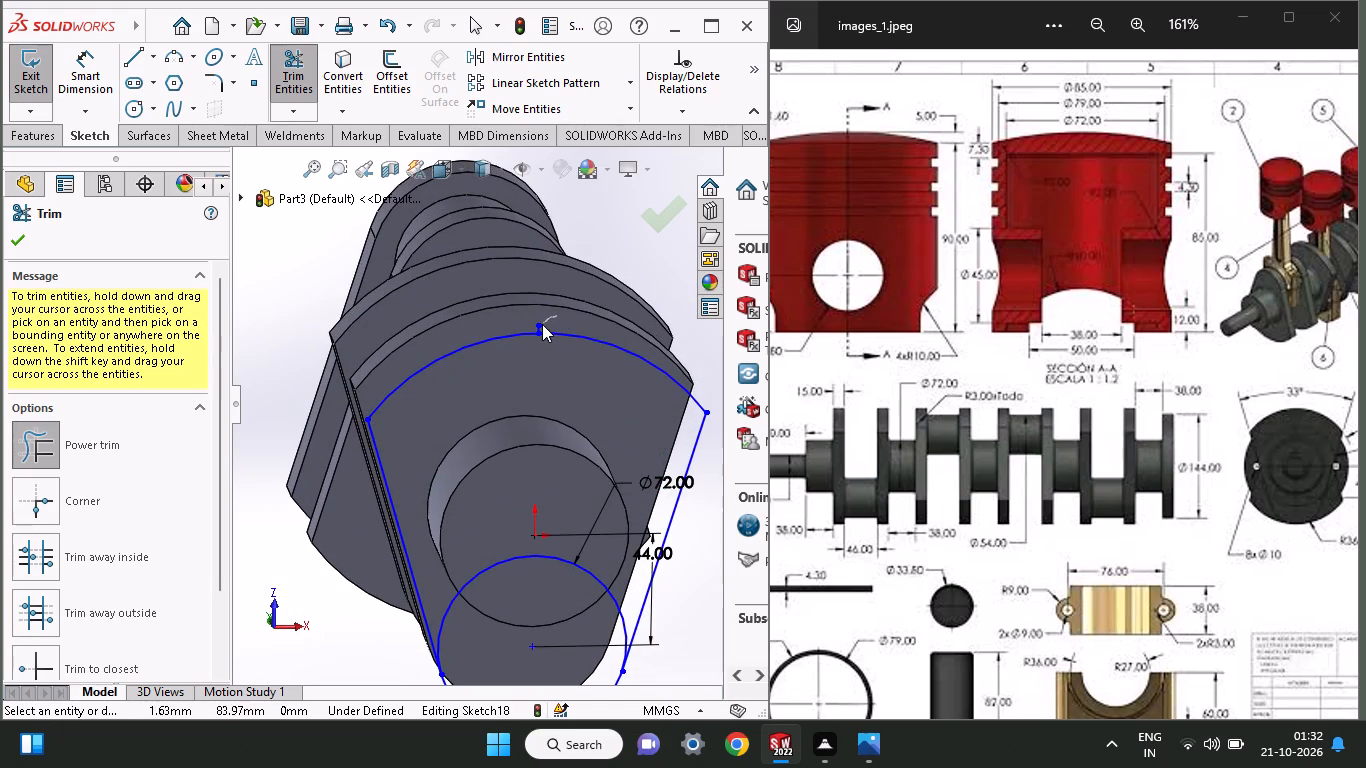
{"action": "left_click_drag", "start_coordinate": [542, 324], "coordinate": [534, 328]}
{"action": "left_click_drag", "start_coordinate": [564, 319], "coordinate": [547, 325]}
{"action": "left_click_drag", "start_coordinate": [547, 325], "coordinate": [533, 329]}
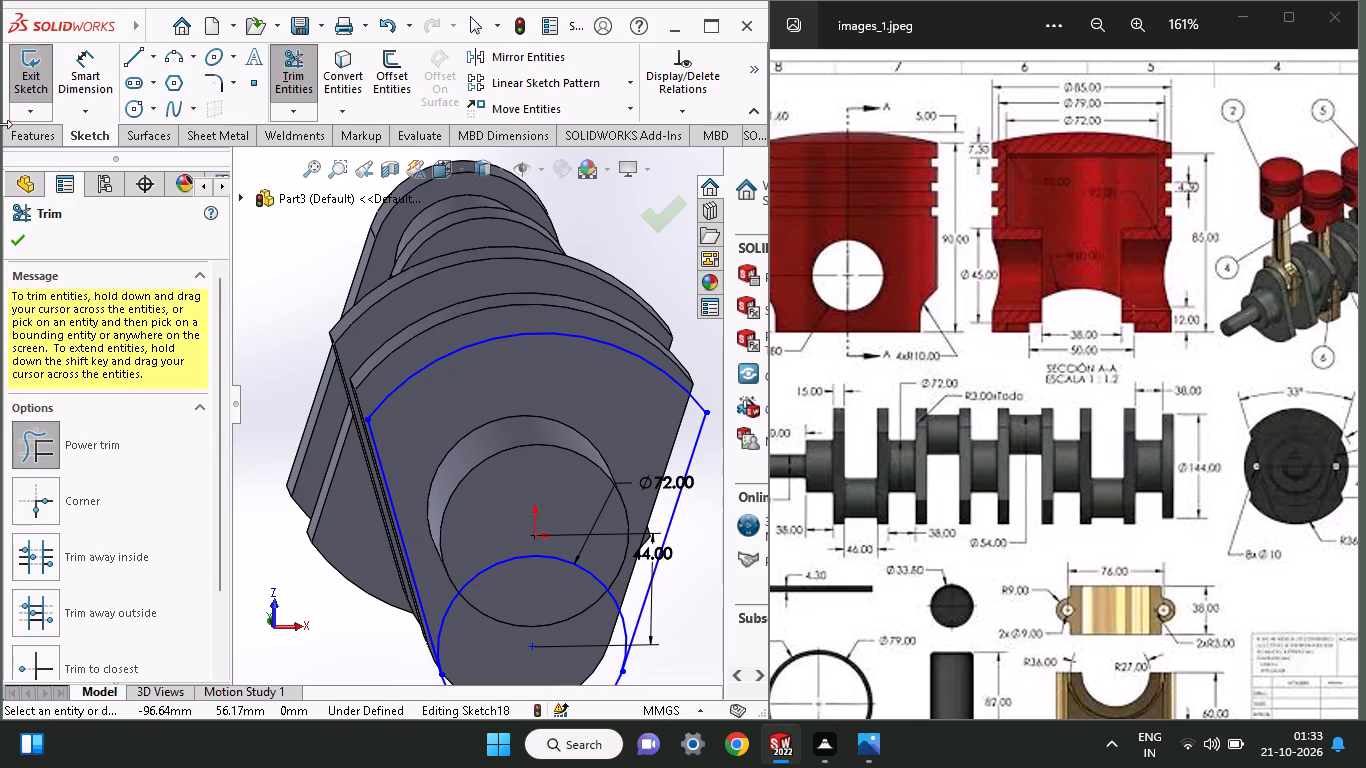
Extrude the web sketch's two regions, the main web area and the 72 mm circle area, 15 mm with merged result.
{"action": "left_click", "coordinate": [22, 131]}
{"action": "left_click", "coordinate": [25, 97]}
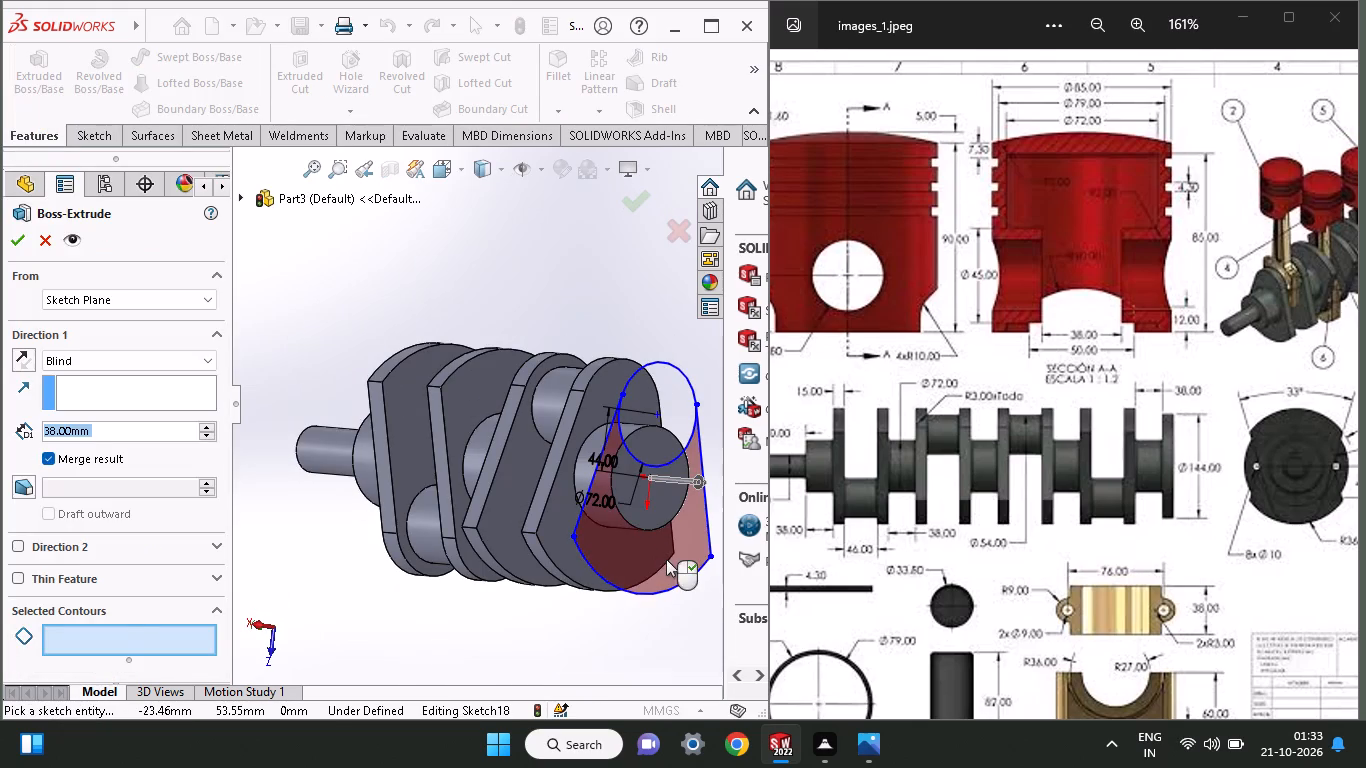
{"action": "left_click", "coordinate": [666, 559]}
{"action": "left_click", "coordinate": [673, 403]}
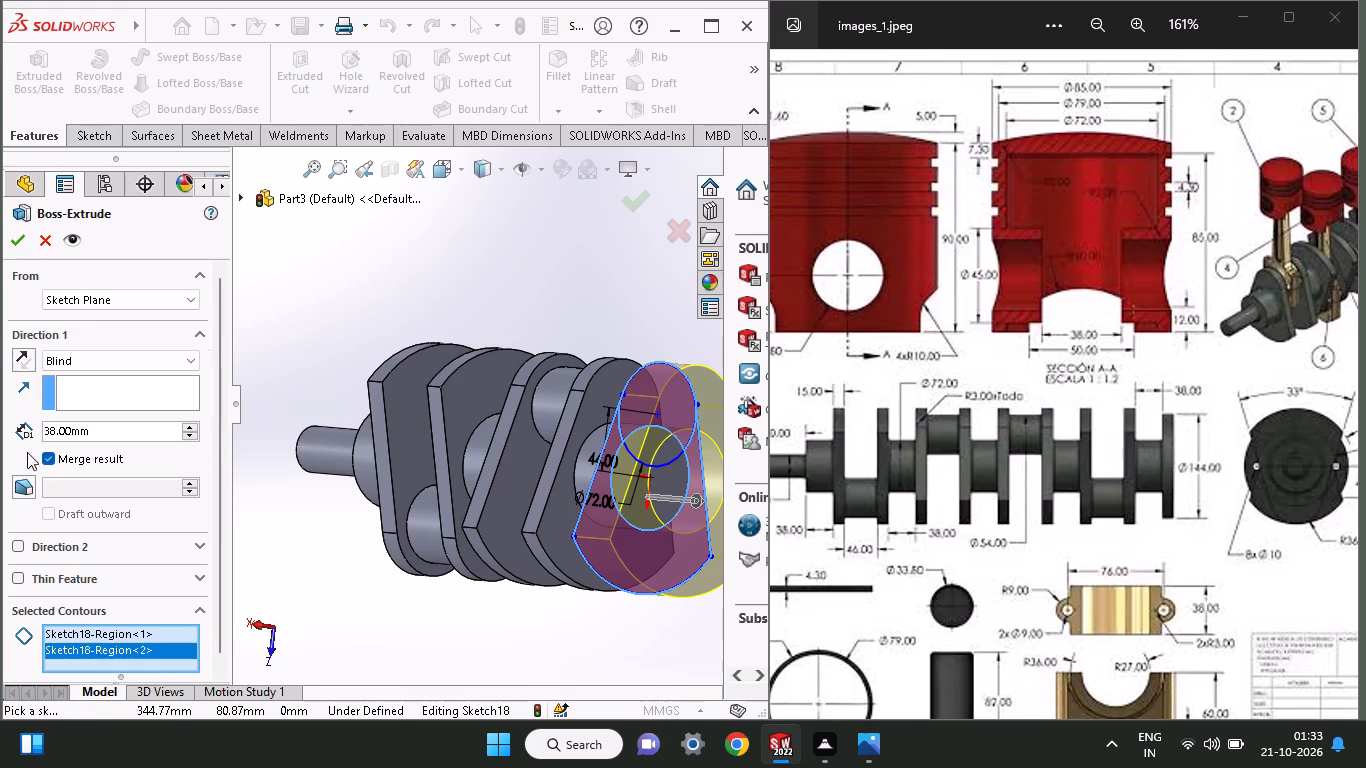
{"action": "left_click_drag", "start_coordinate": [105, 432], "coordinate": [0, 411]}
{"action": "type", "text": "15"}
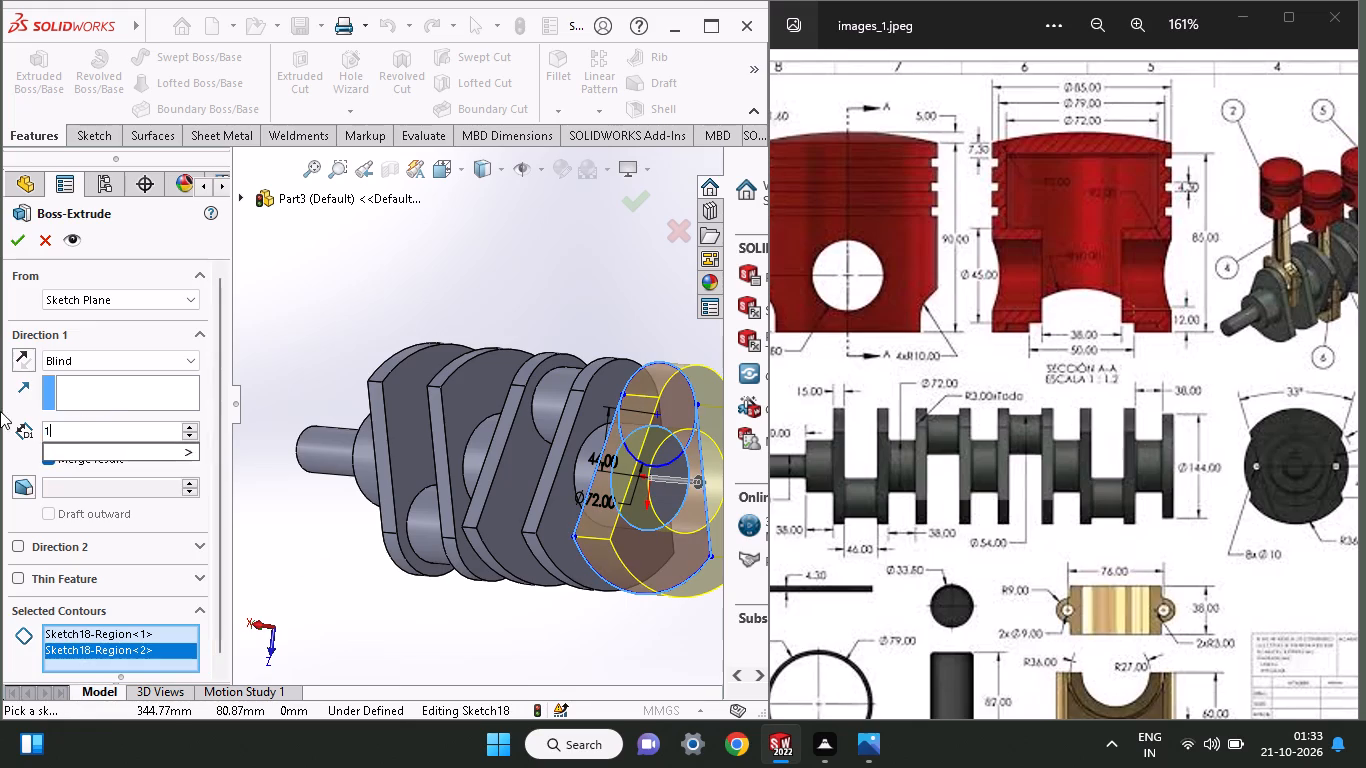
{"action": "key", "text": "Return"}
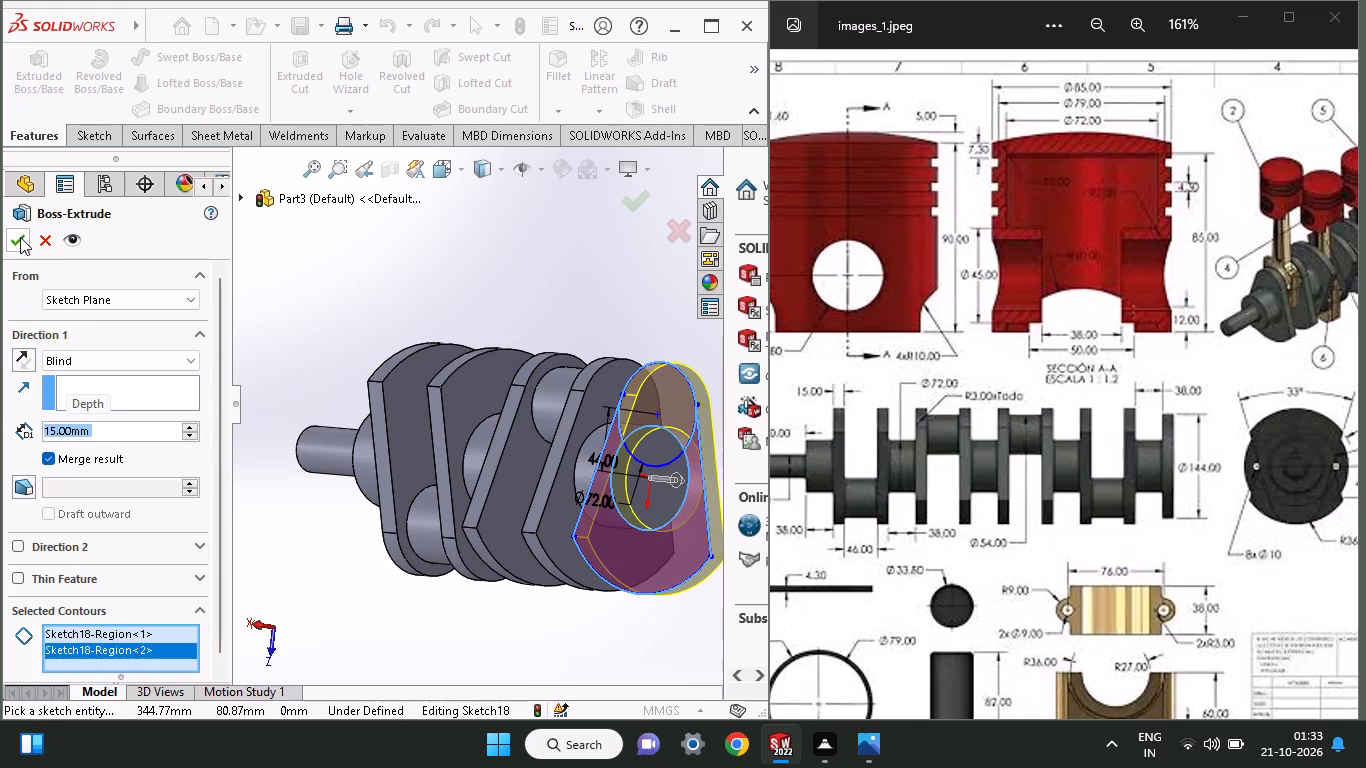
{"action": "left_click", "coordinate": [20, 237]}
Sketch a circle centred on the origin on the main journal's recessed end face, matching the journal's circular edge.
{"action": "middle_click_drag", "start_coordinate": [602, 651], "coordinate": [634, 564]}
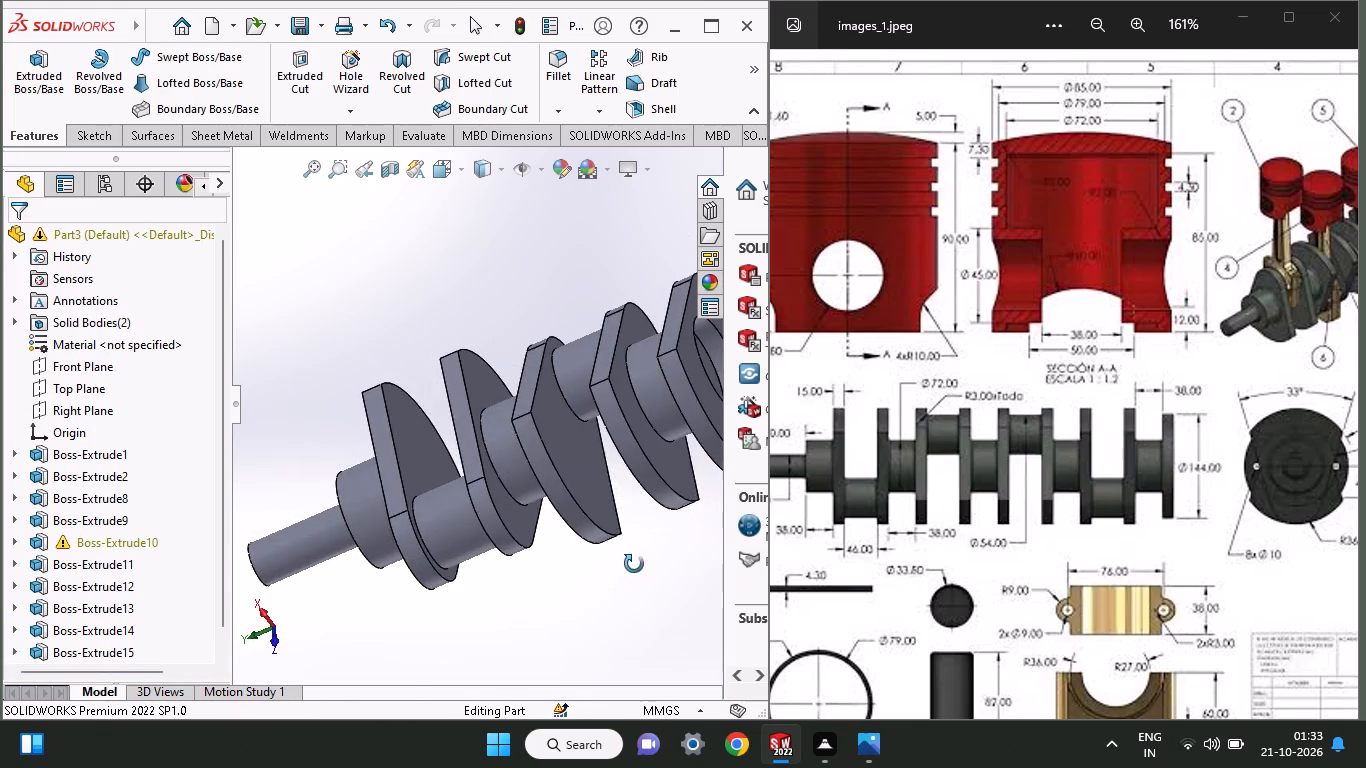
{"action": "middle_click_drag", "start_coordinate": [634, 564], "coordinate": [520, 654]}
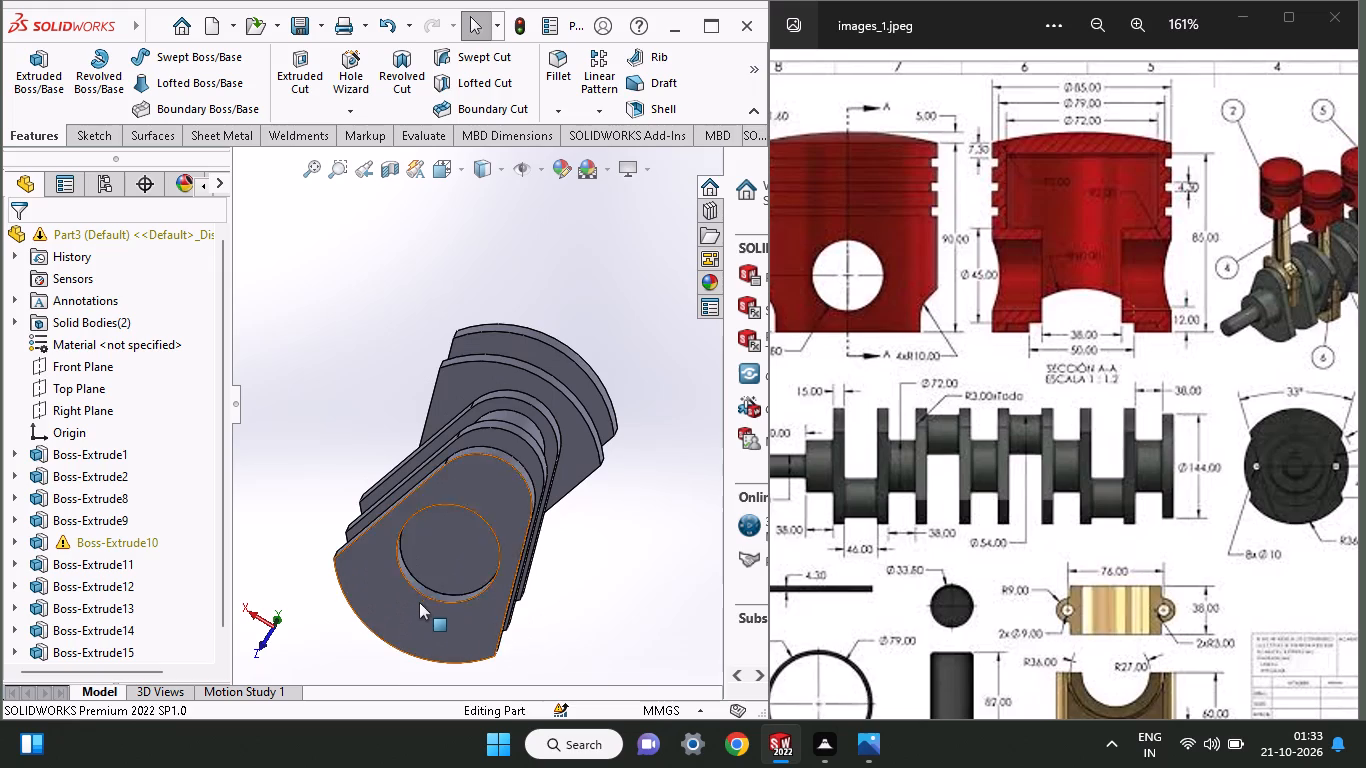
{"action": "left_click", "coordinate": [430, 560]}
{"action": "left_click", "coordinate": [520, 508]}
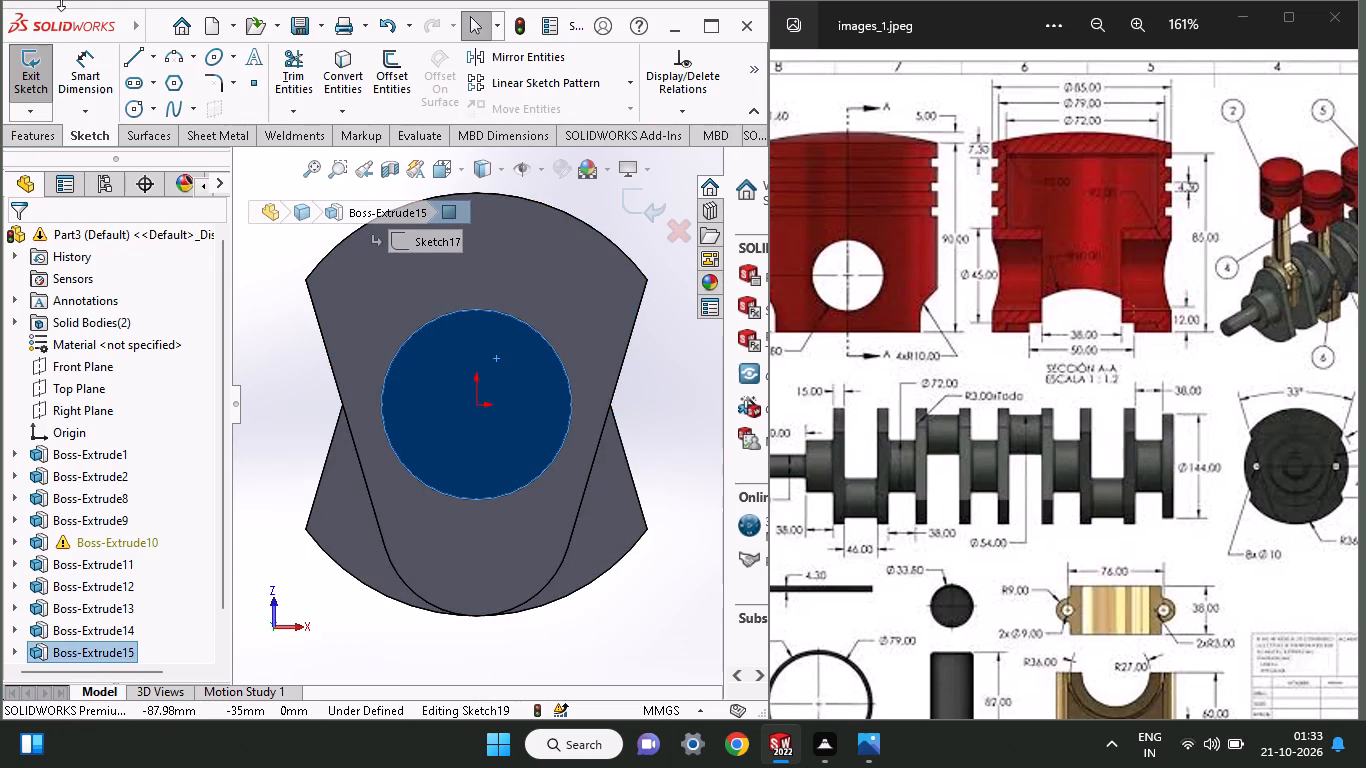
{"action": "left_click", "coordinate": [132, 105]}
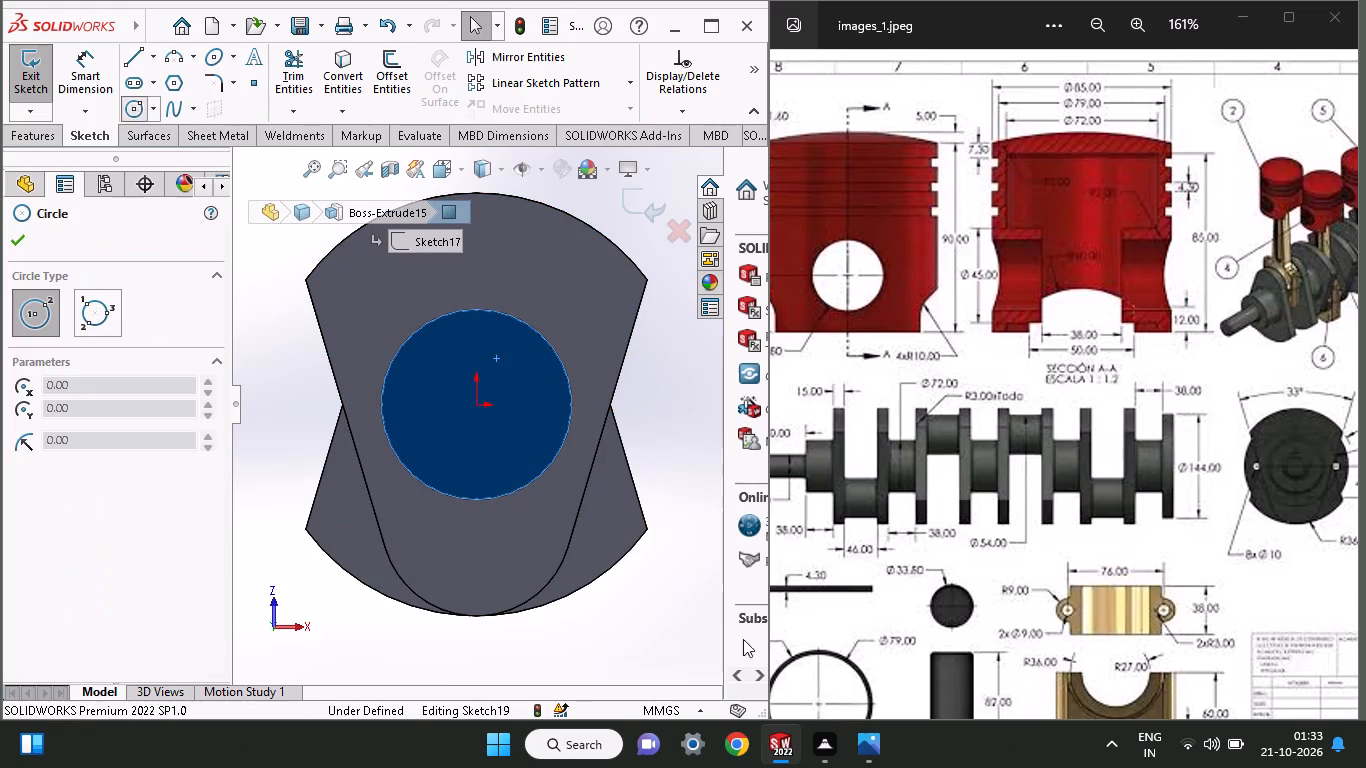
{"action": "left_click", "coordinate": [479, 407]}
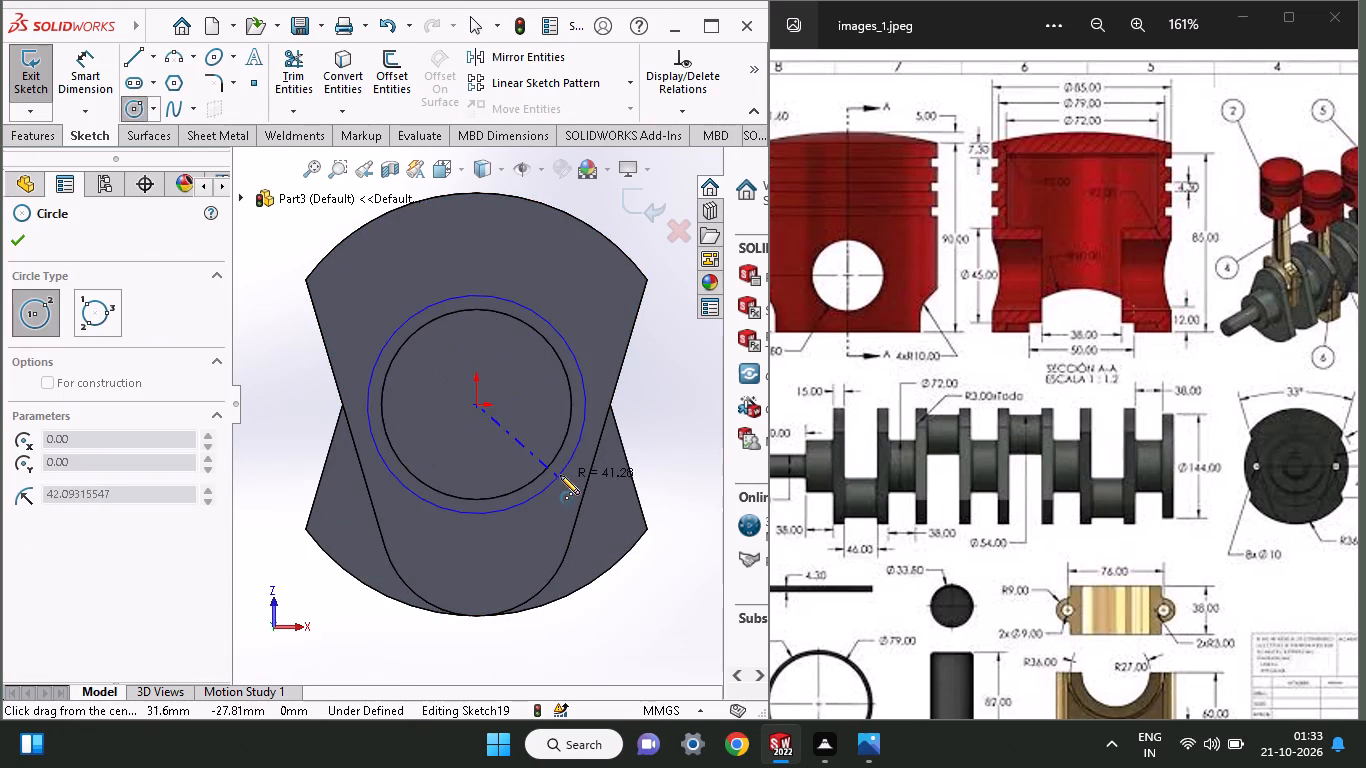
{"action": "left_click", "coordinate": [556, 463]}
Extrude the journal-sized circle 15 mm to fill the opening in the new web.
{"action": "left_click", "coordinate": [16, 132]}
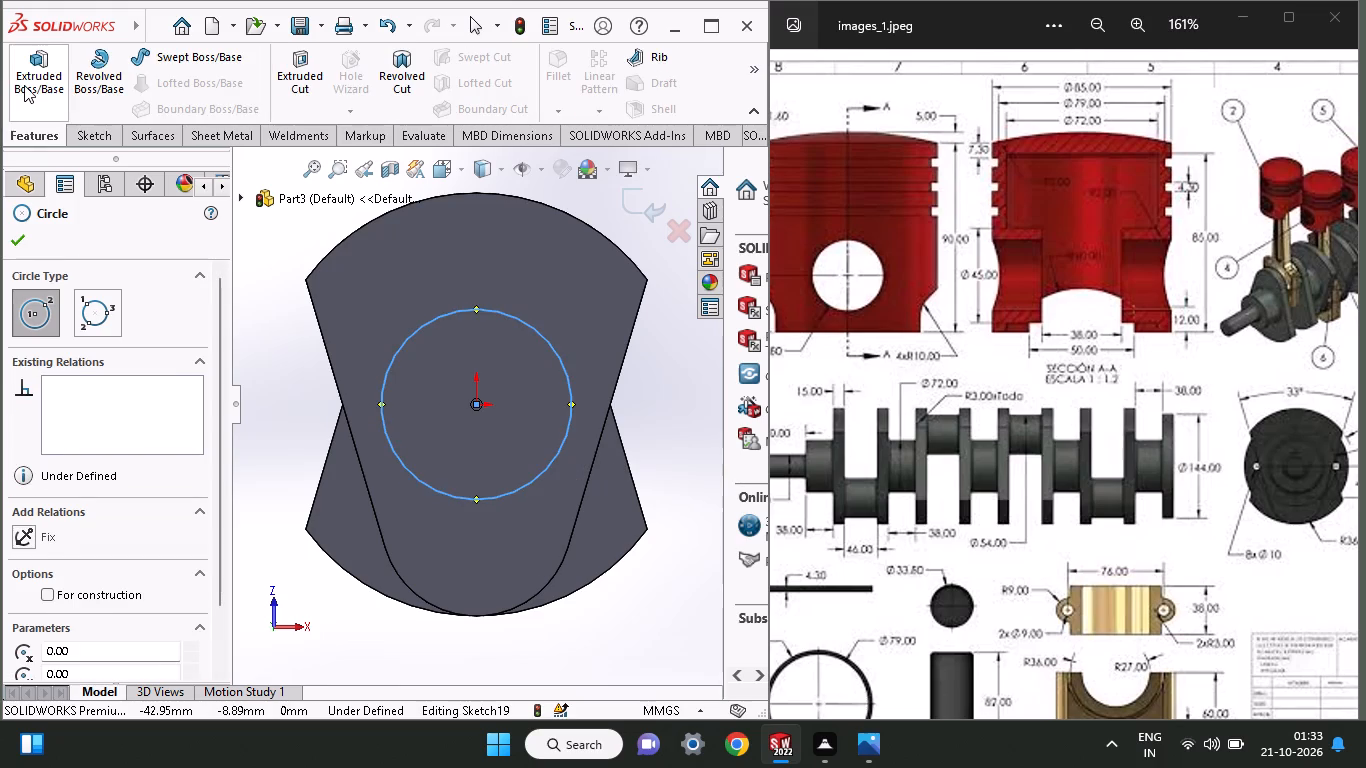
{"action": "left_click", "coordinate": [24, 85]}
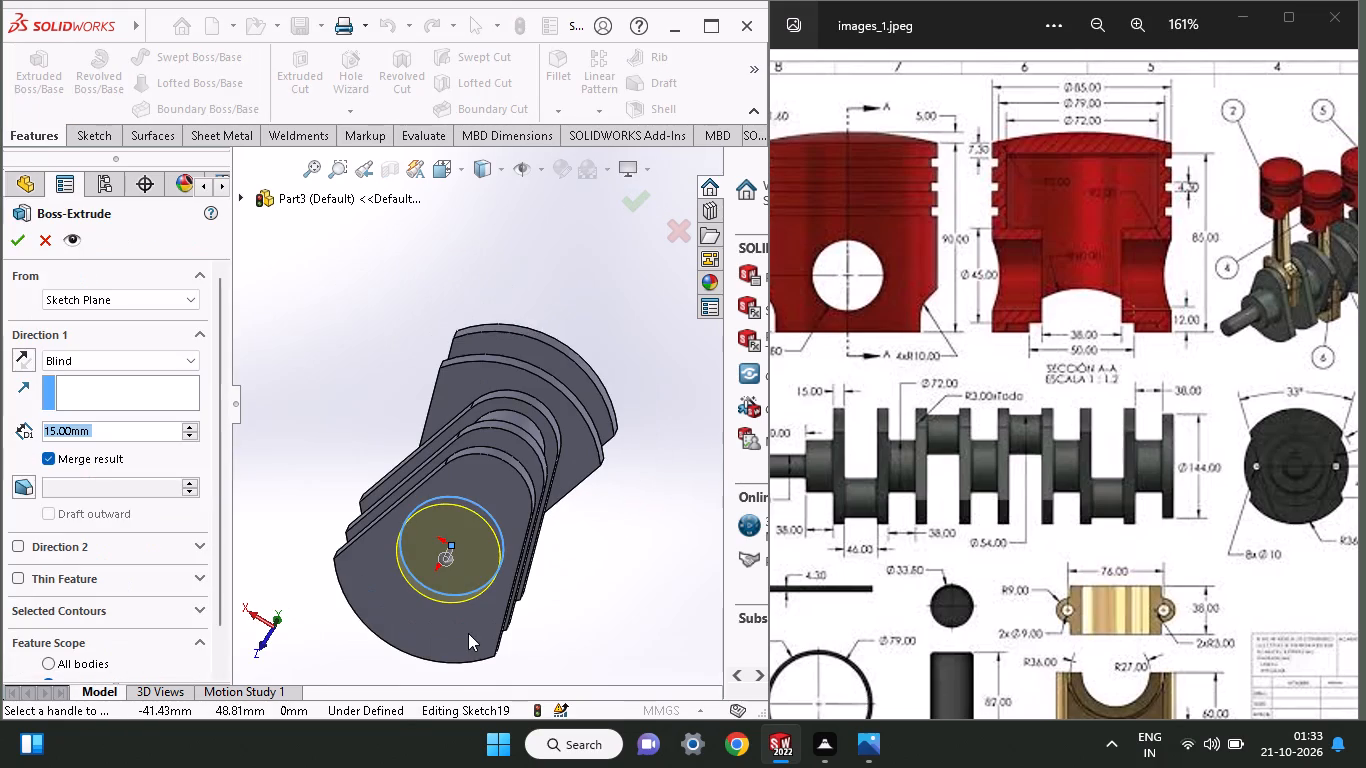
{"action": "left_click", "coordinate": [13, 241]}
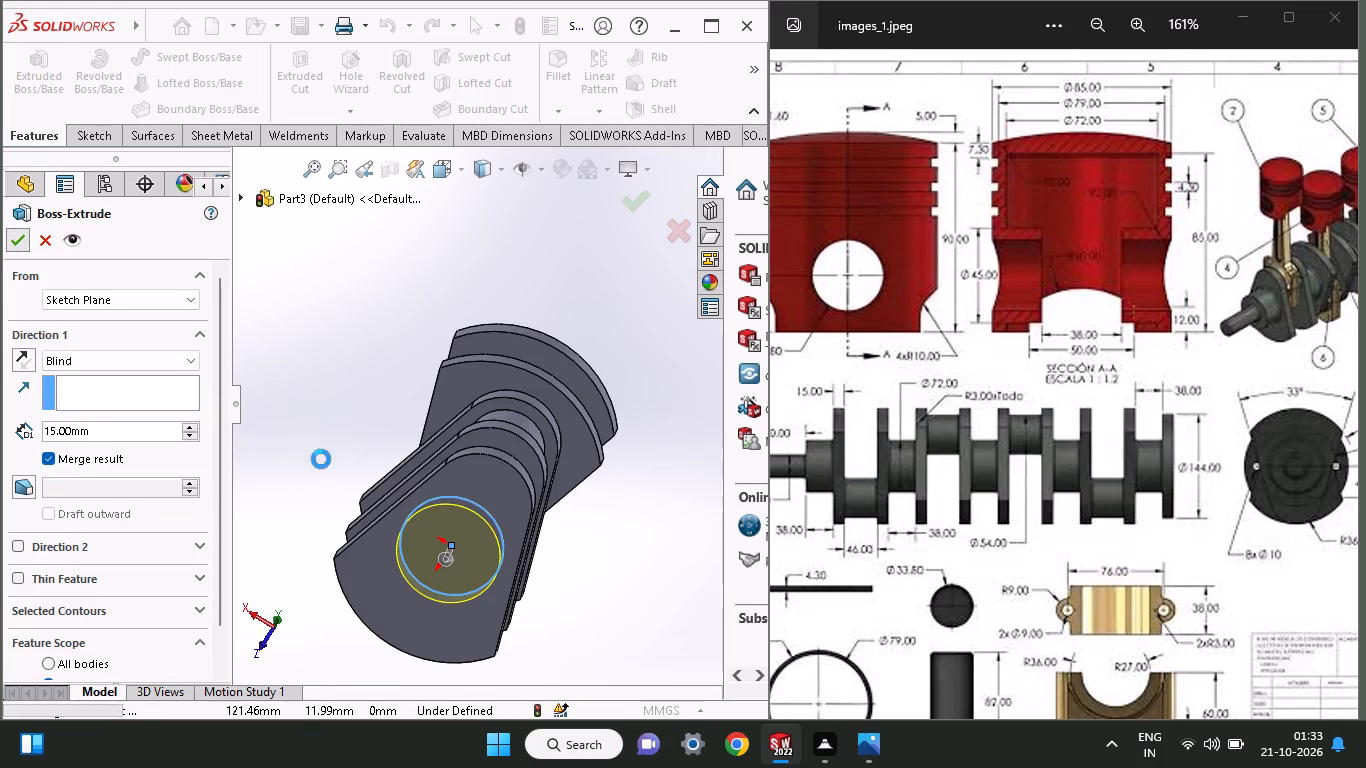
Examine the crankshaft's webs and journals from several sides against the reference drawing's side and end views.
{"action": "middle_click_drag", "start_coordinate": [537, 652], "coordinate": [655, 473]}
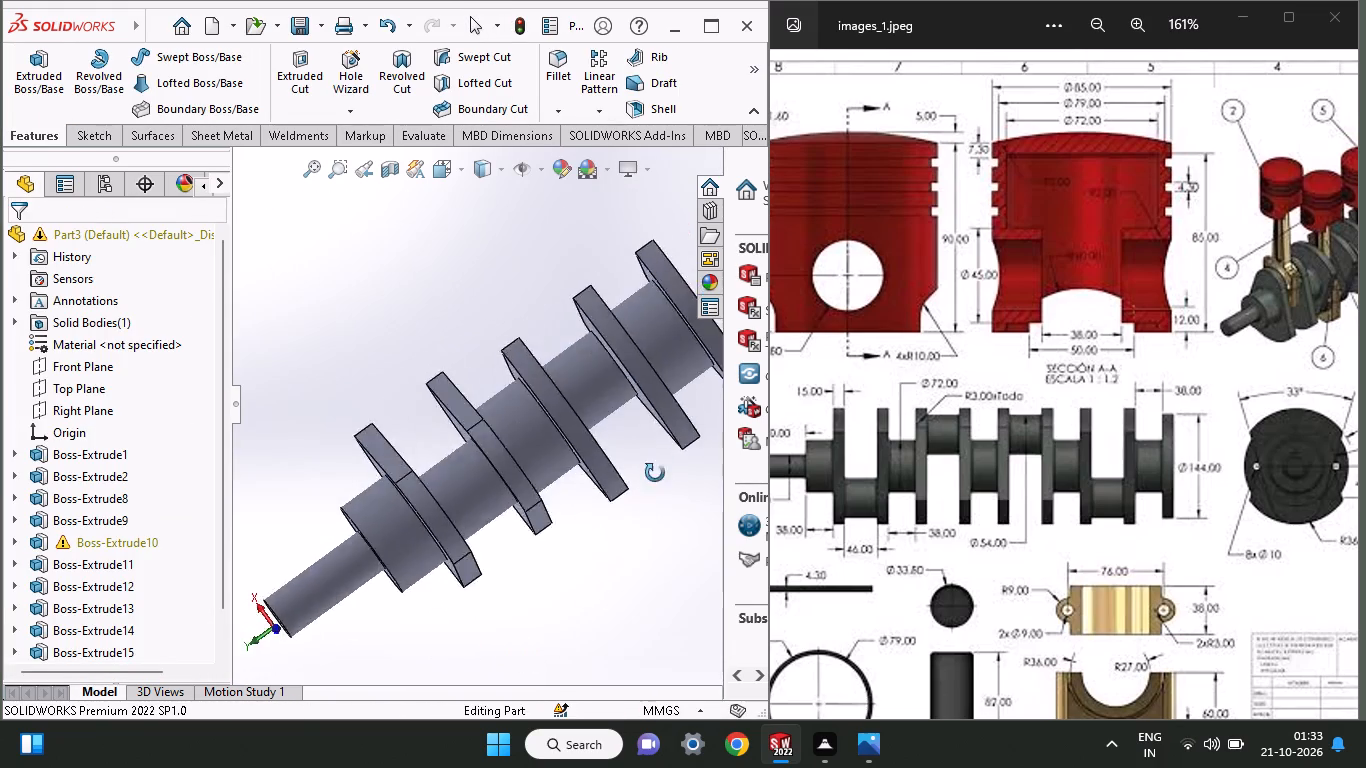
{"action": "middle_click_drag", "start_coordinate": [655, 473], "coordinate": [611, 385]}
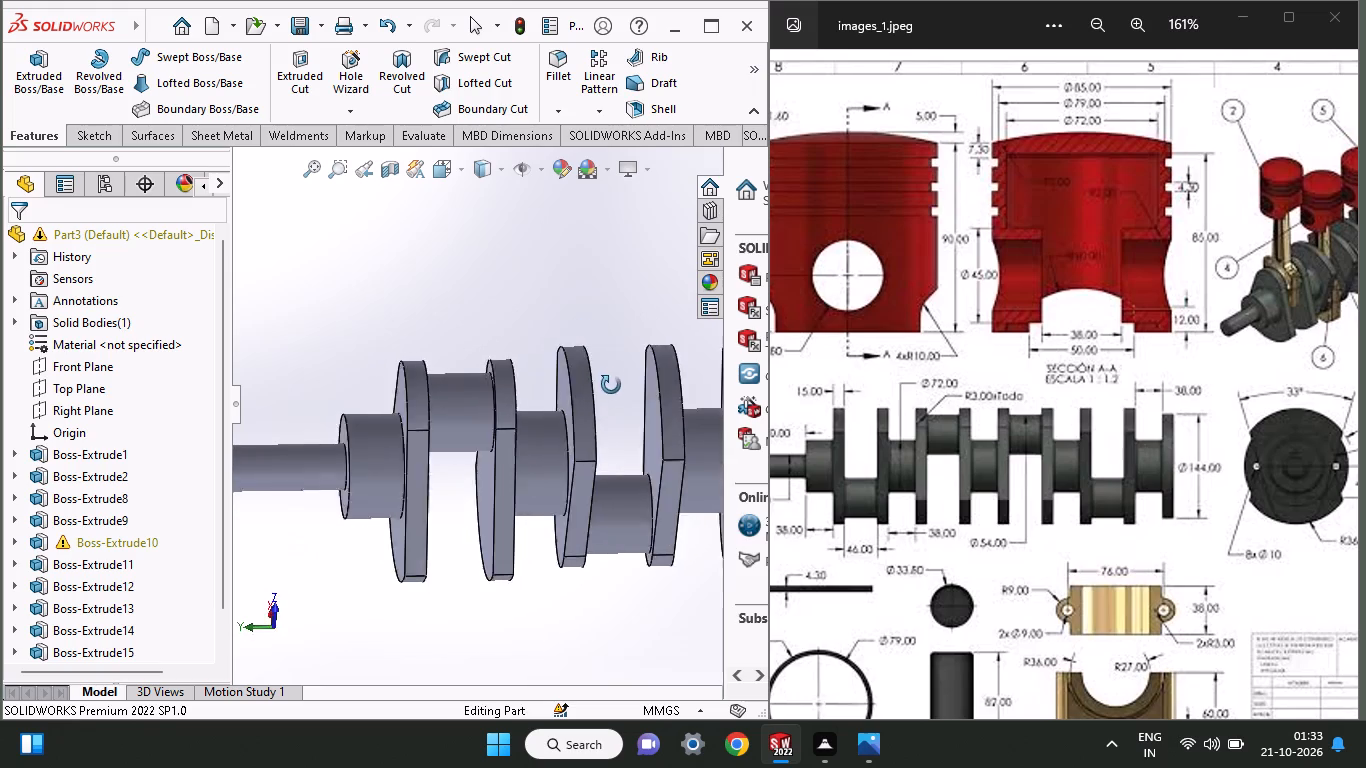
{"action": "middle_click_drag", "start_coordinate": [611, 385], "coordinate": [570, 340]}
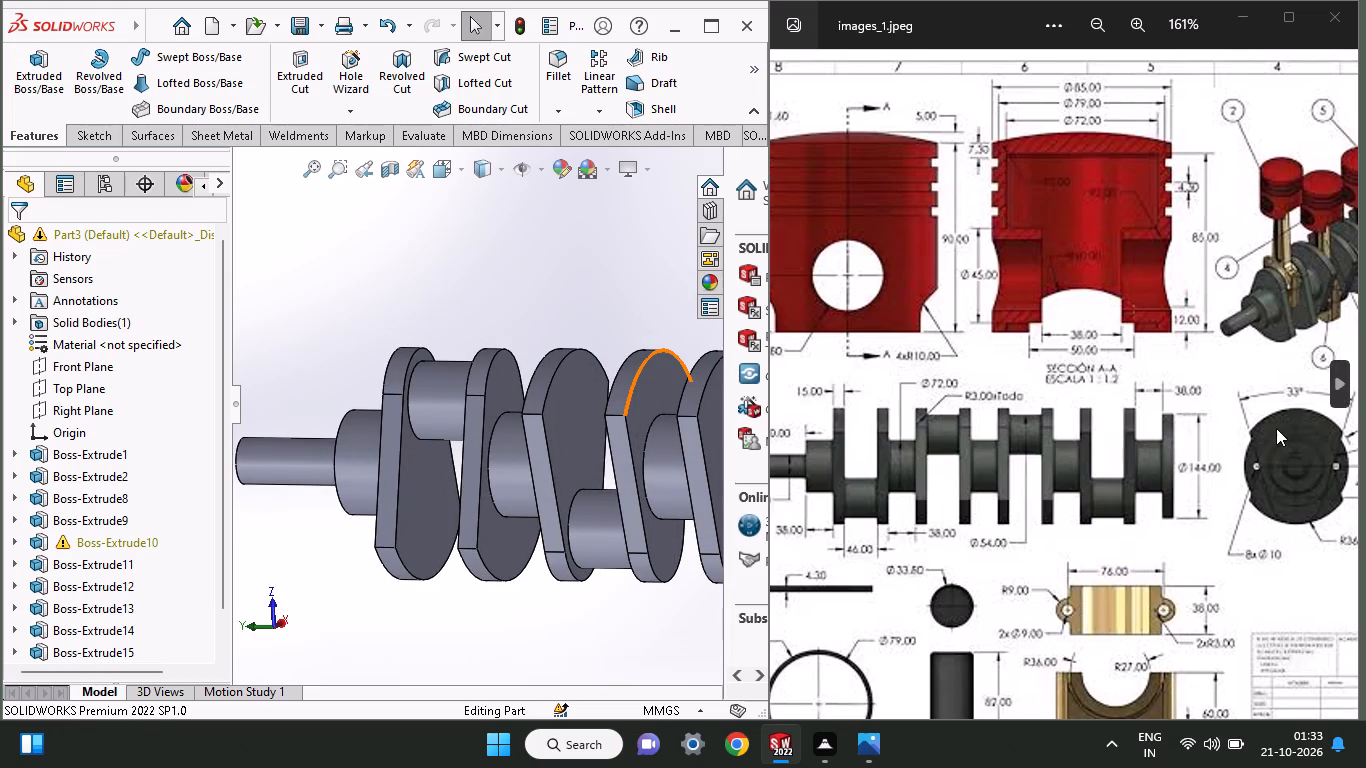
{"action": "left_click_drag", "start_coordinate": [1191, 462], "coordinate": [1043, 484]}
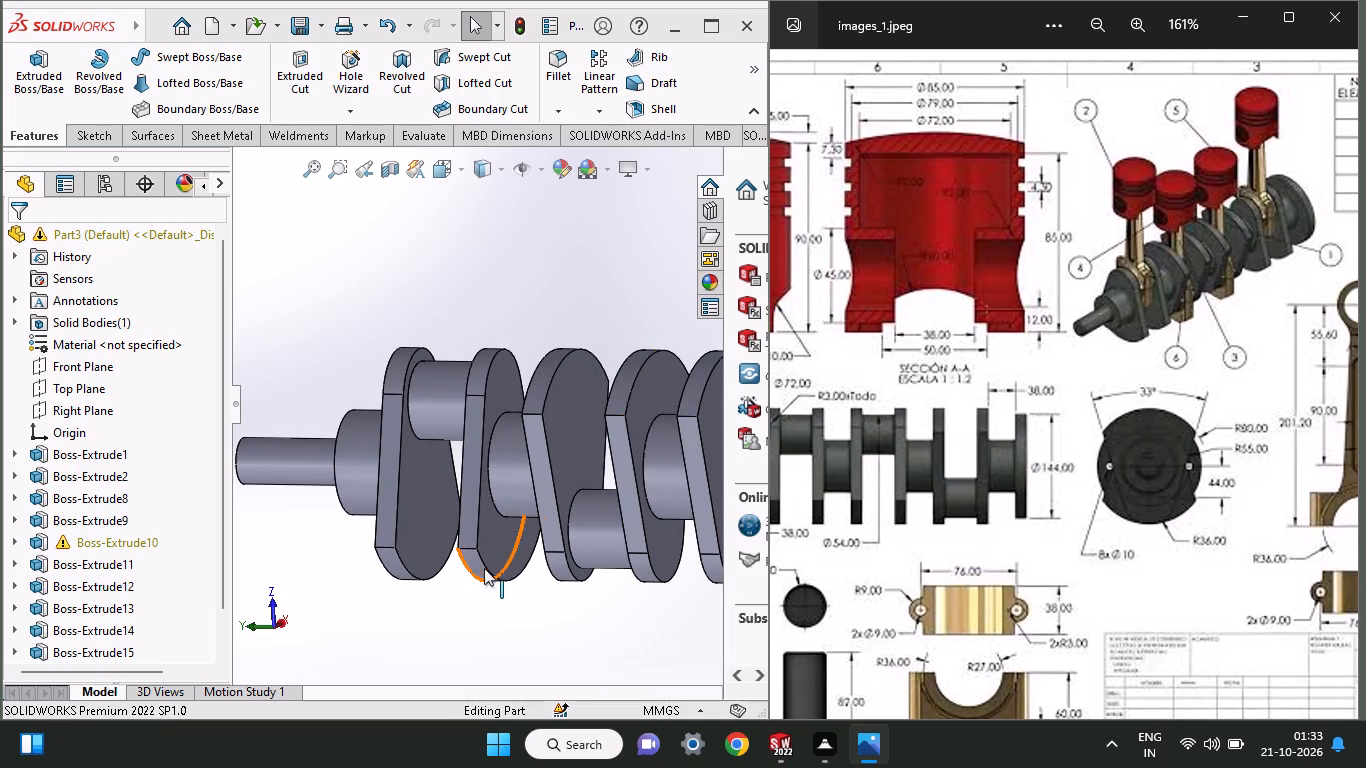
{"action": "middle_click_drag", "start_coordinate": [485, 568], "coordinate": [452, 580]}
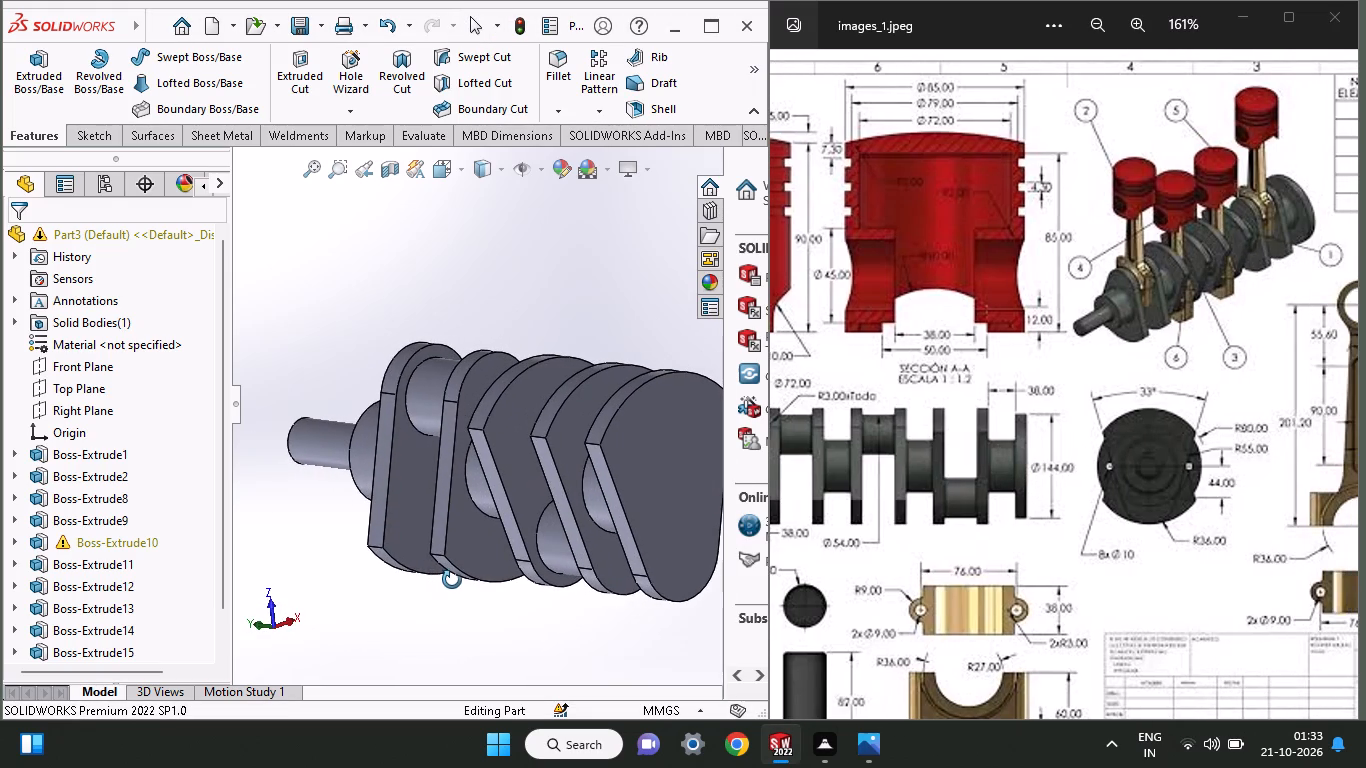
{"action": "middle_click_drag", "start_coordinate": [452, 580], "coordinate": [453, 580]}
{"action": "middle_click_drag", "start_coordinate": [453, 580], "coordinate": [465, 578]}
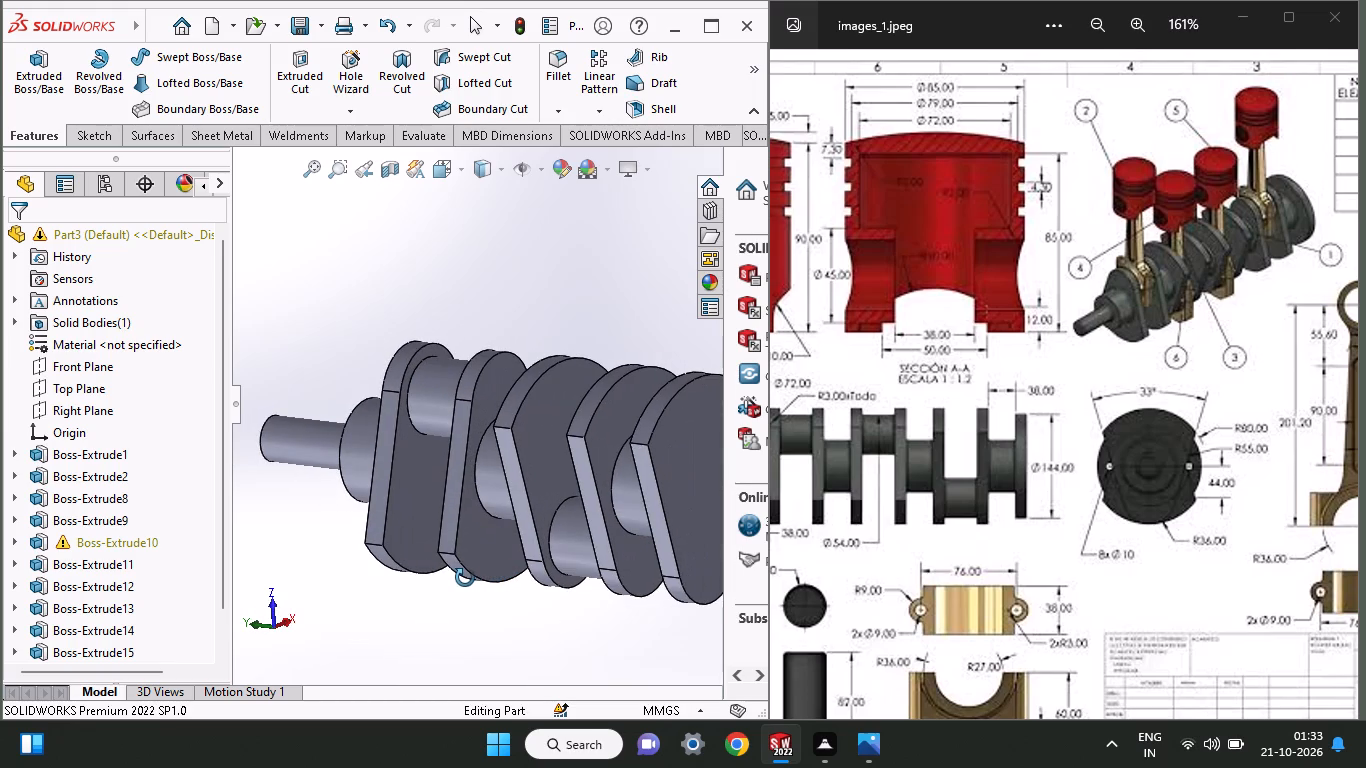
{"action": "middle_click_drag", "start_coordinate": [465, 578], "coordinate": [515, 570]}
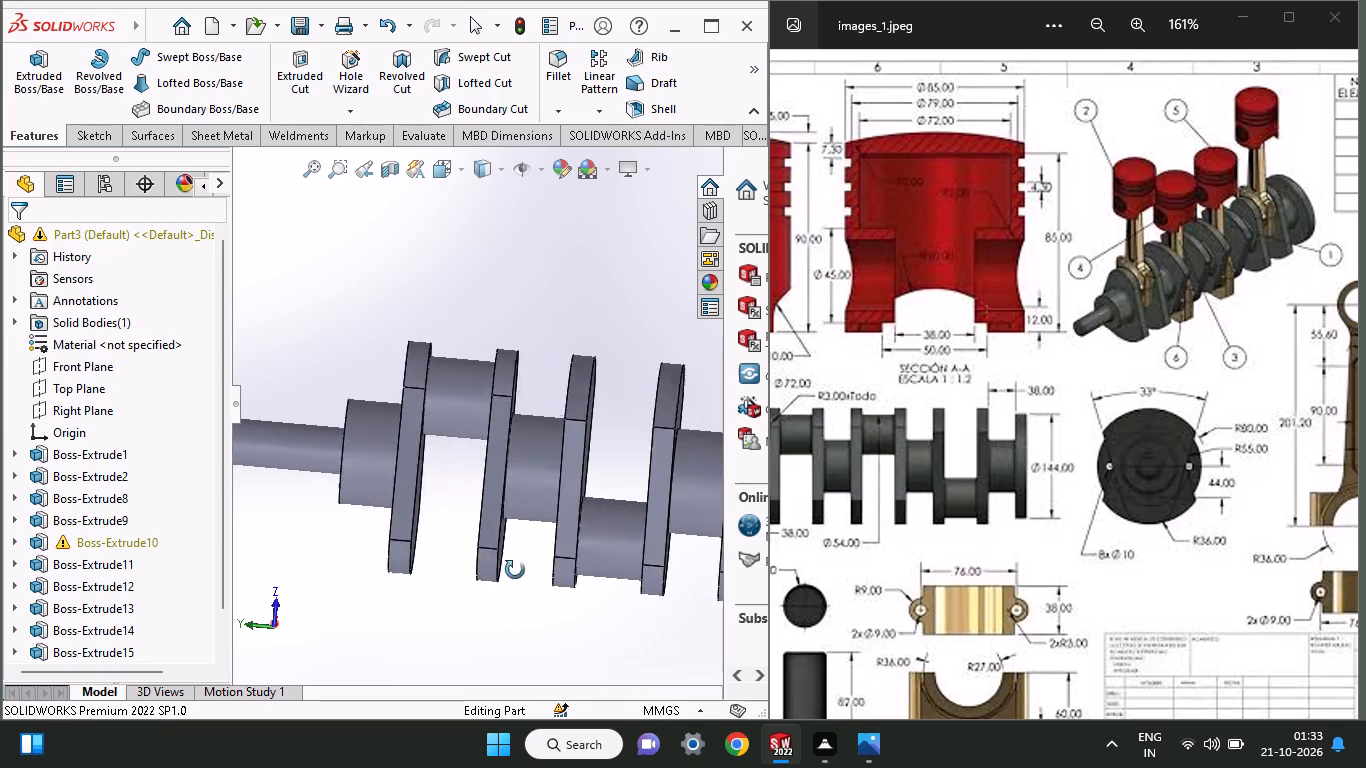
{"action": "middle_click_drag", "start_coordinate": [515, 570], "coordinate": [373, 575]}
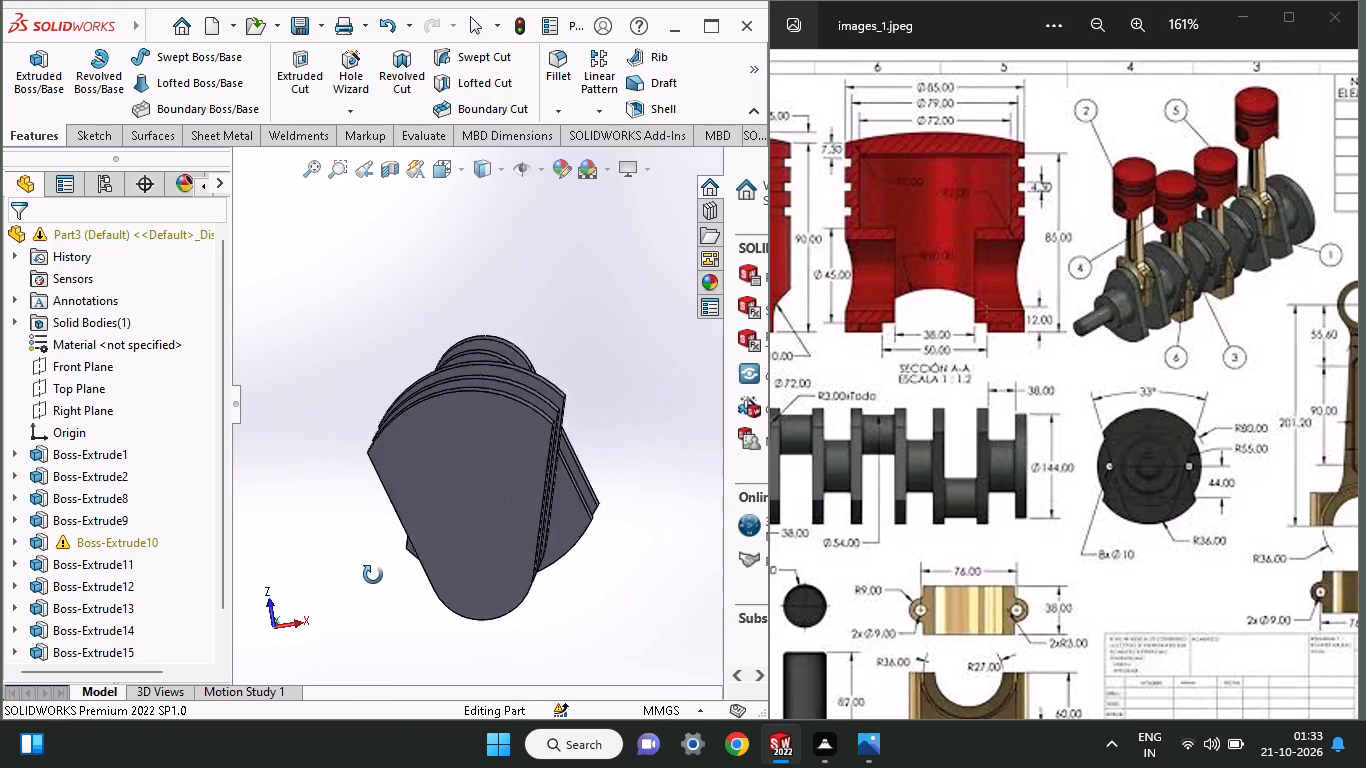
{"action": "middle_click_drag", "start_coordinate": [373, 575], "coordinate": [148, 753]}
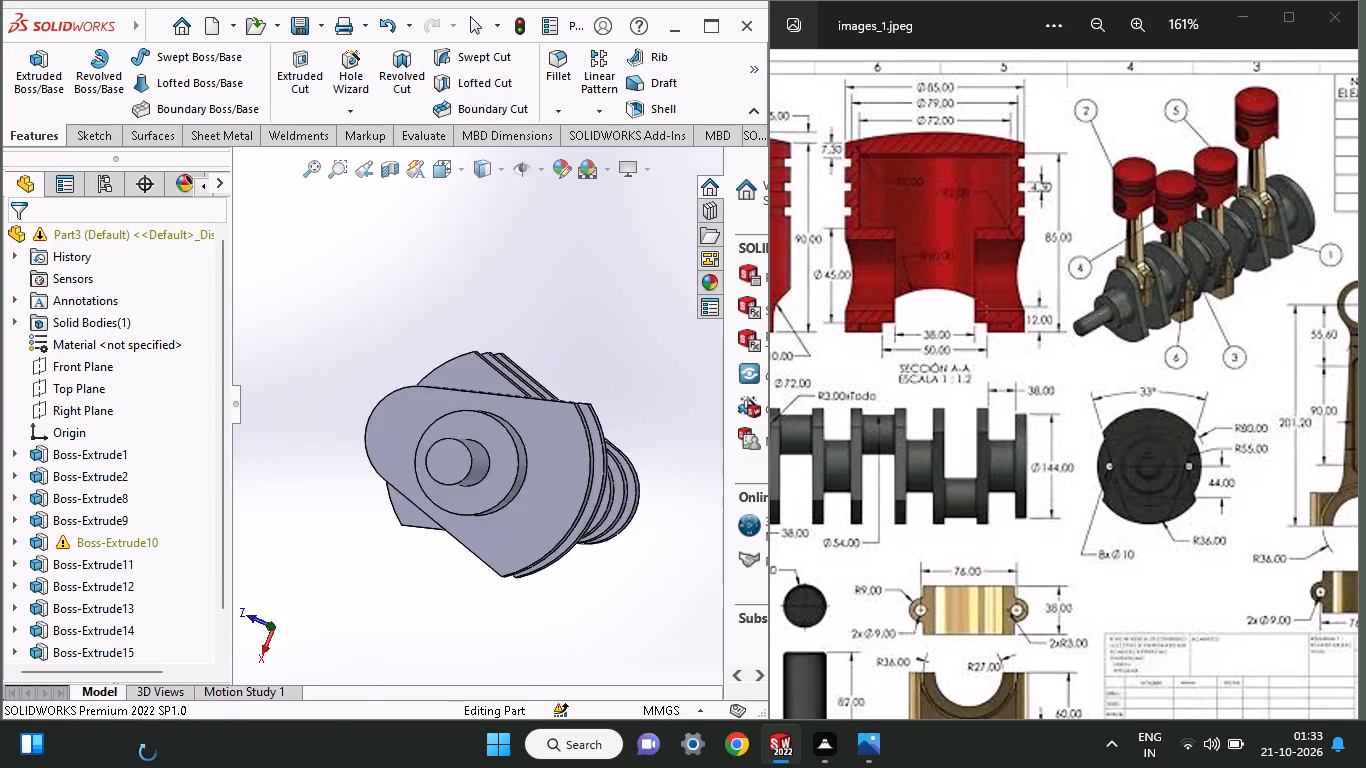
{"action": "middle_click_drag", "start_coordinate": [148, 753], "coordinate": [463, 557]}
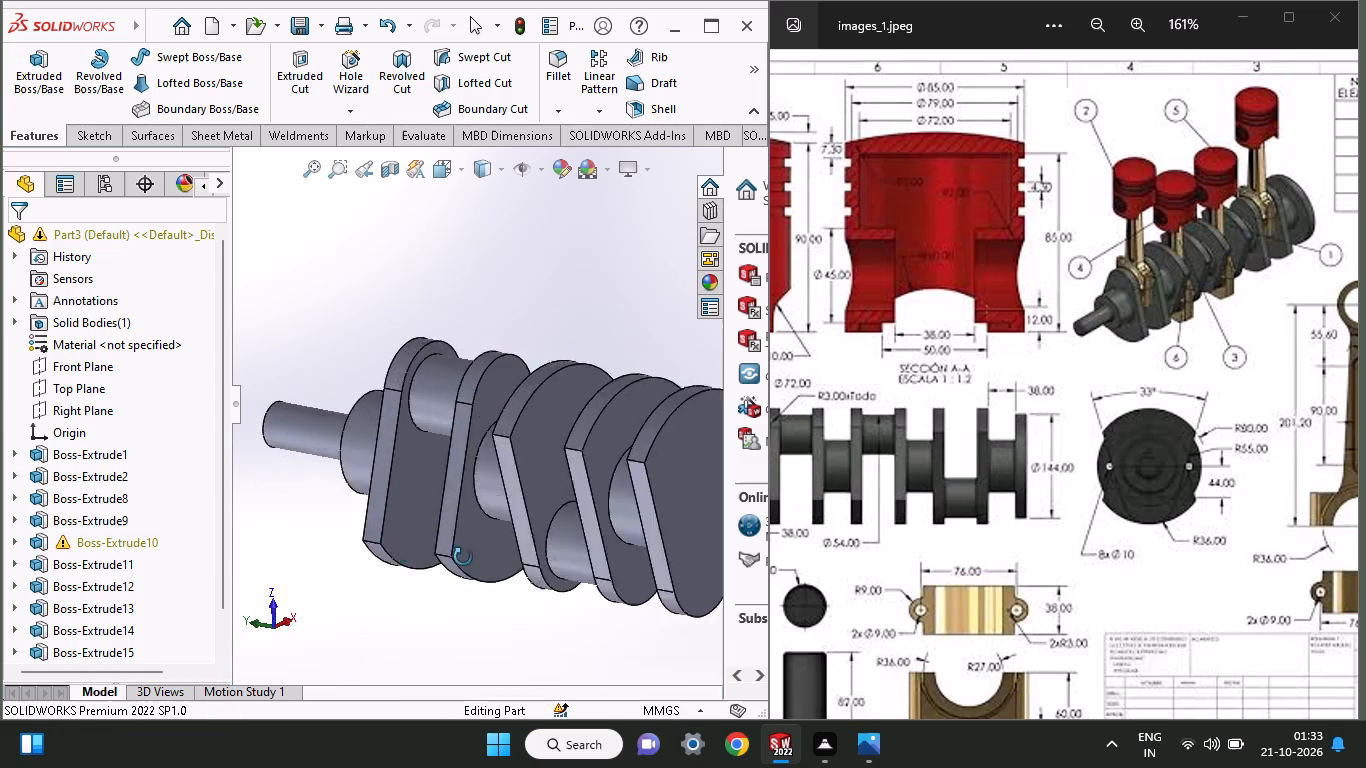
{"action": "middle_click_drag", "start_coordinate": [463, 557], "coordinate": [488, 527]}
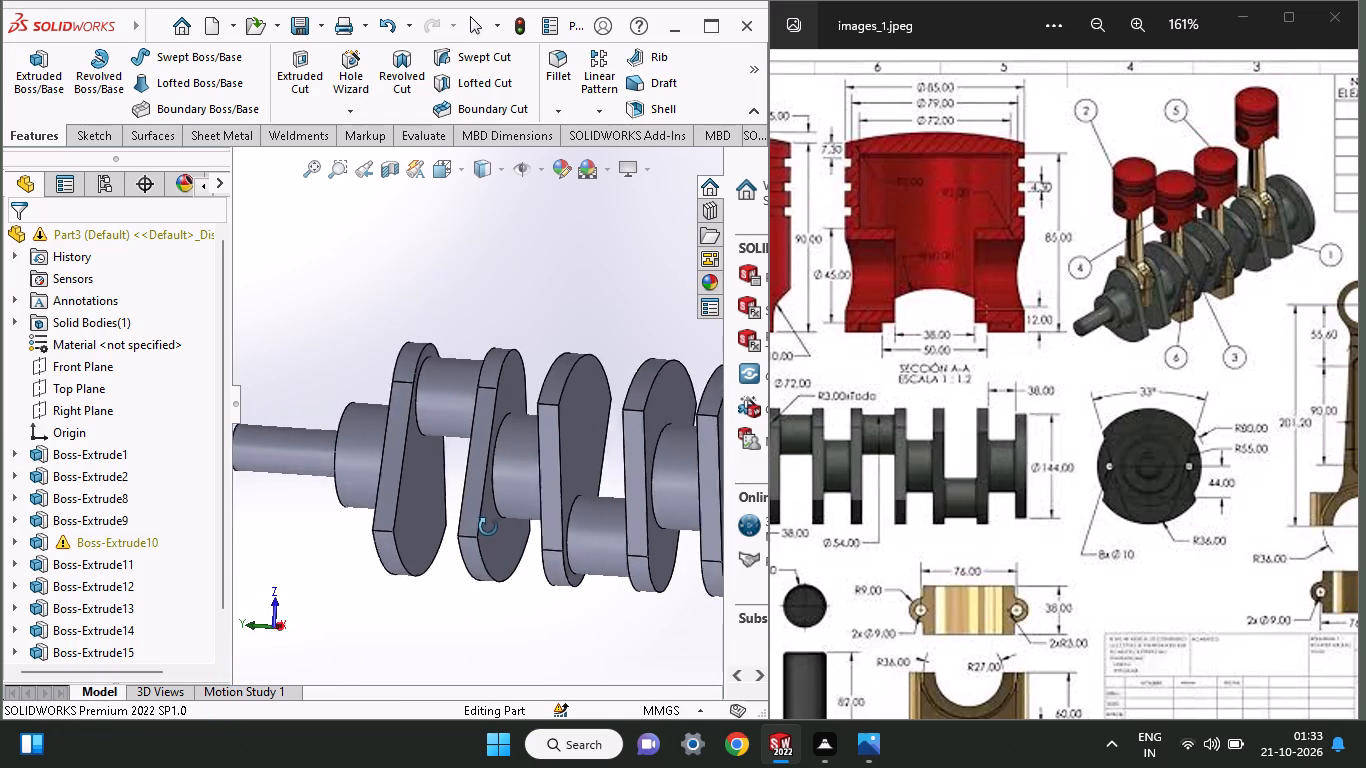
Examine the crankshaft's webs and crankpins from several sides against the reference drawing's full side view.
{"action": "middle_click_drag", "start_coordinate": [488, 527], "coordinate": [475, 523]}
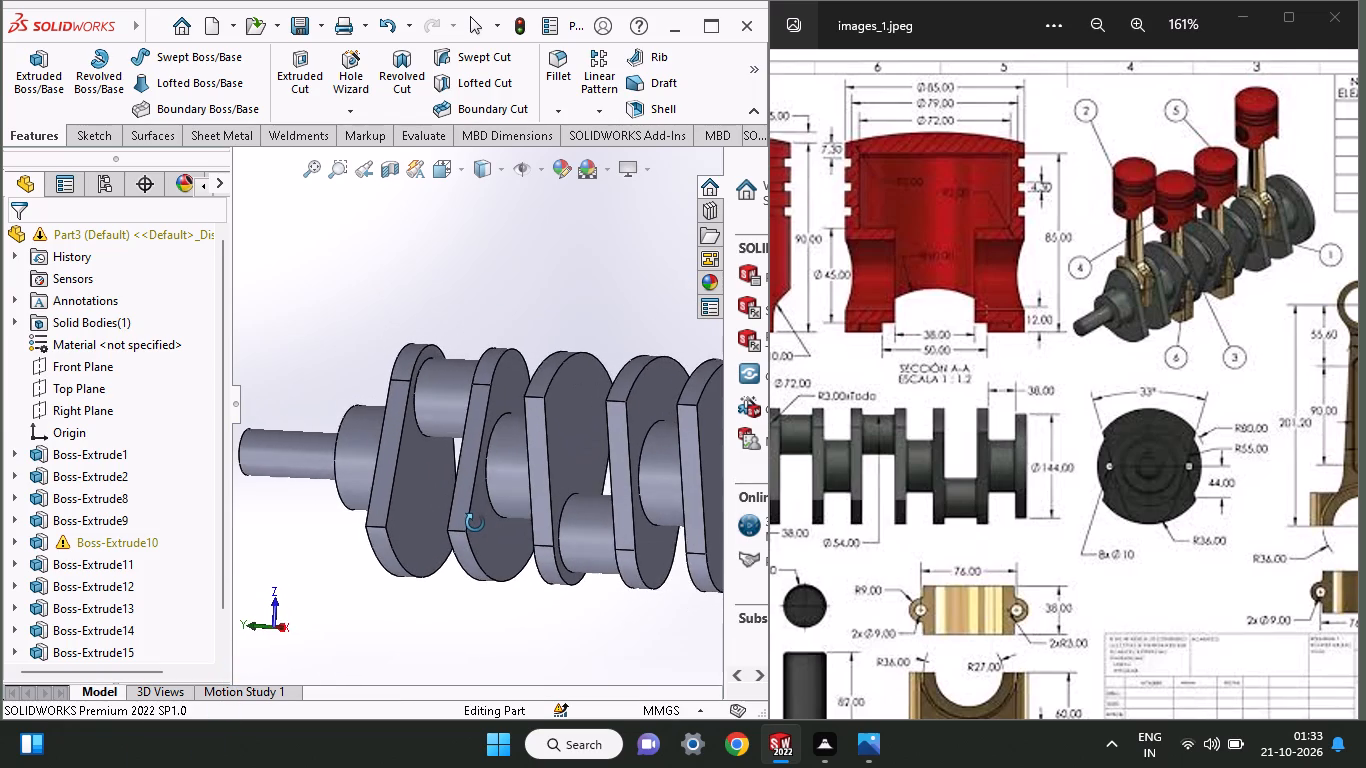
{"action": "middle_click_drag", "start_coordinate": [475, 523], "coordinate": [496, 512]}
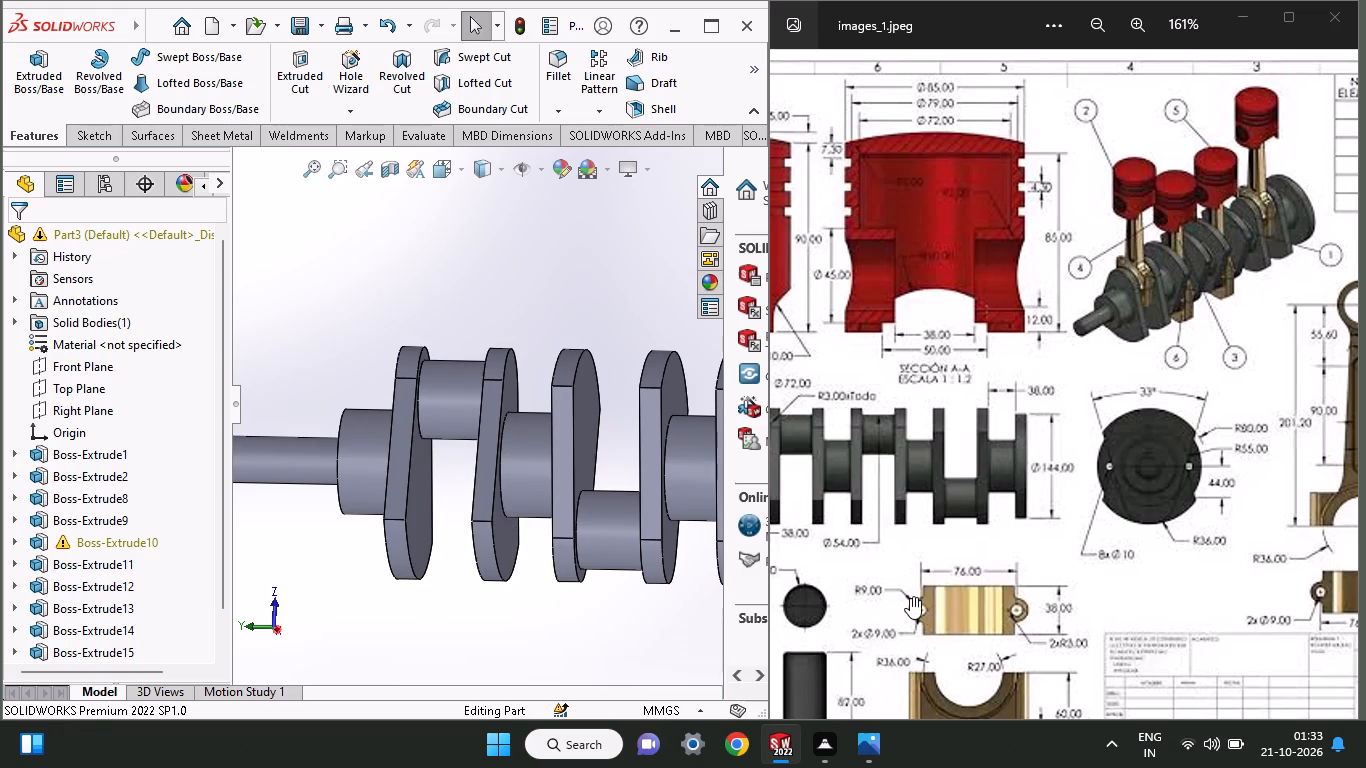
{"action": "left_click_drag", "start_coordinate": [910, 597], "coordinate": [1105, 594]}
{"action": "left_click_drag", "start_coordinate": [500, 452], "coordinate": [510, 601]}
{"action": "middle_click_drag", "start_coordinate": [555, 316], "coordinate": [544, 499]}
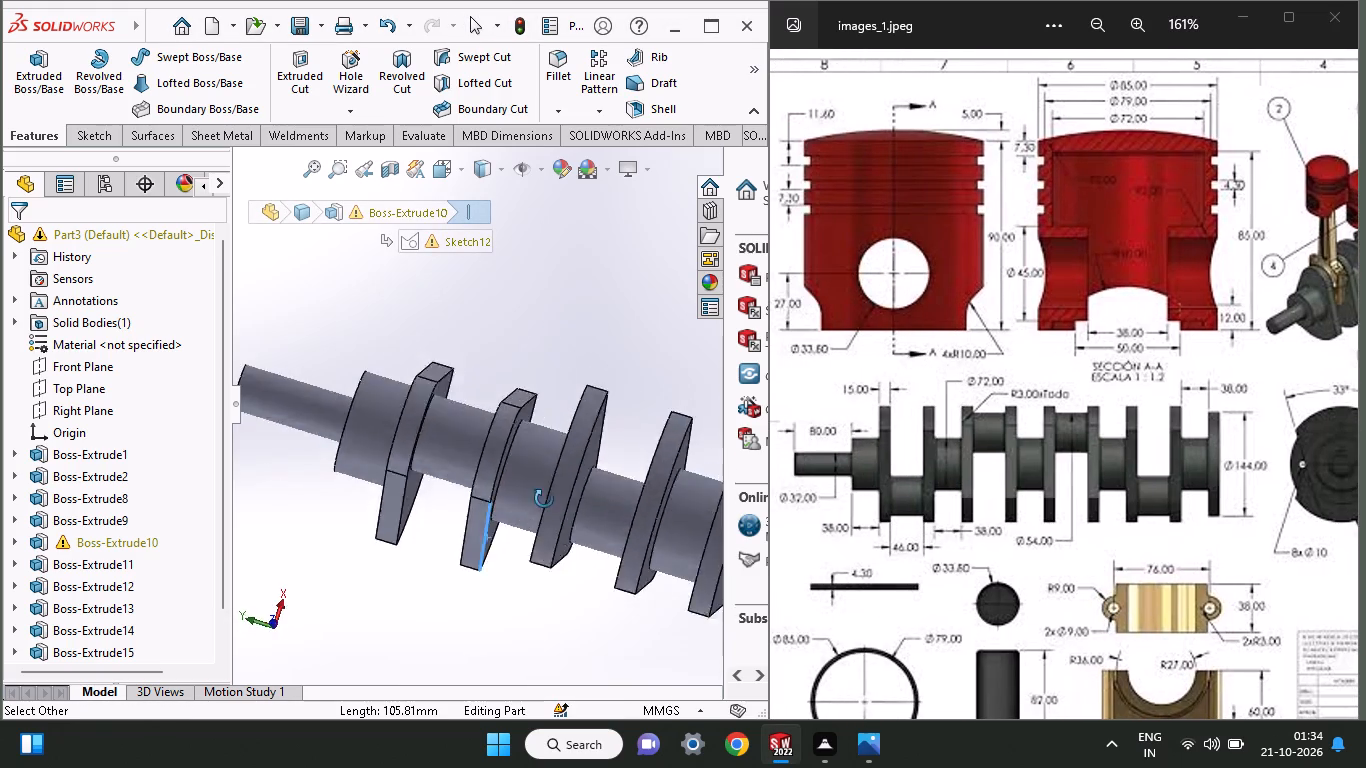
{"action": "middle_click_drag", "start_coordinate": [544, 499], "coordinate": [495, 673]}
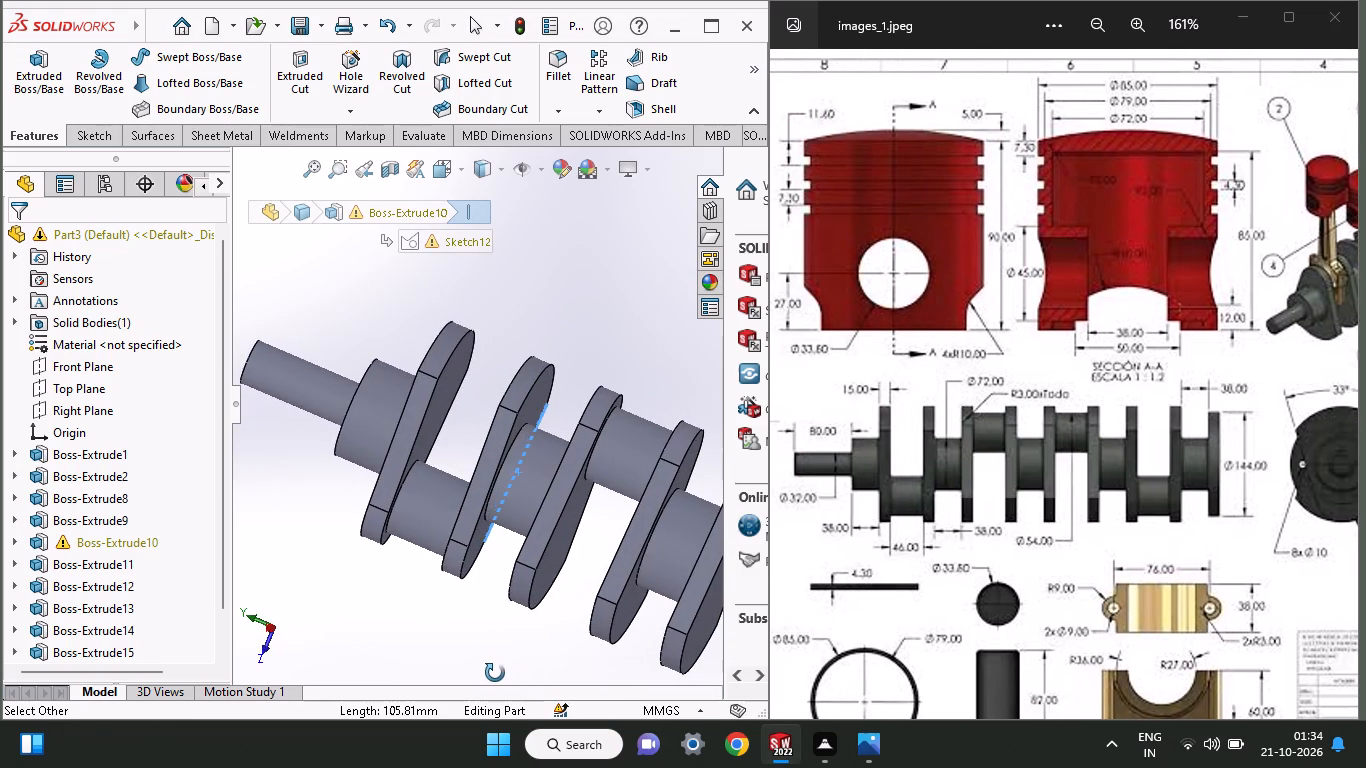
Sketch a 54 mm diameter crankpin circle on the end web's outer face, centred 44 mm directly below the origin.
{"action": "middle_click_drag", "start_coordinate": [495, 673], "coordinate": [372, 648]}
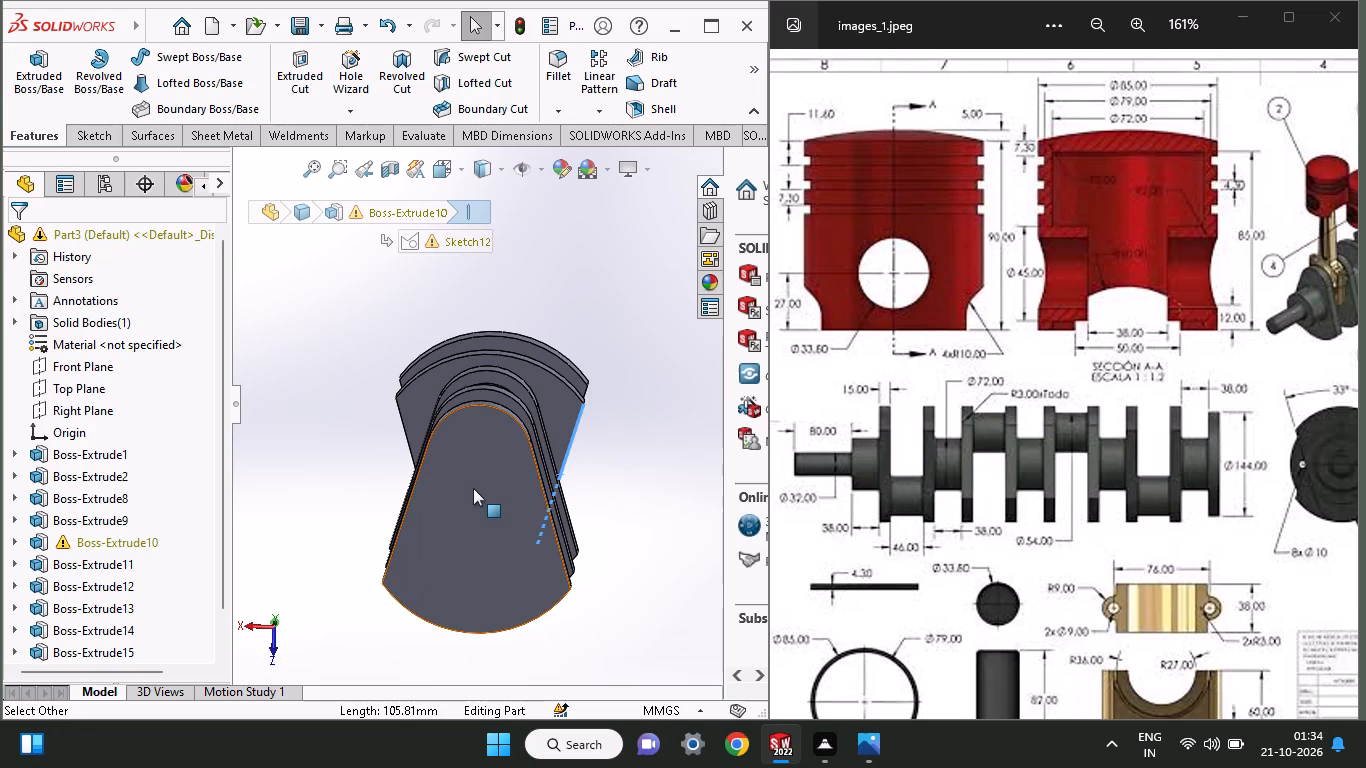
{"action": "left_click", "coordinate": [473, 488]}
{"action": "left_click", "coordinate": [564, 432]}
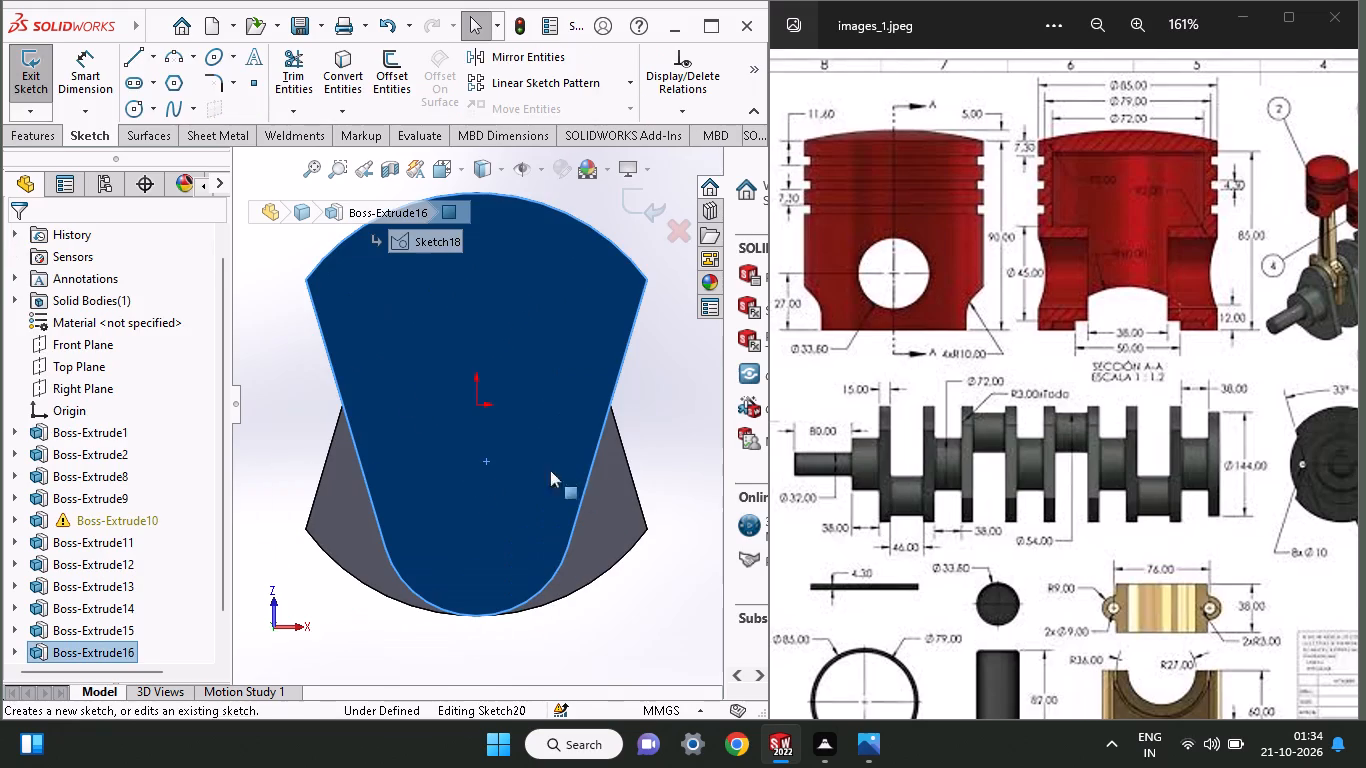
{"action": "left_click", "coordinate": [132, 120]}
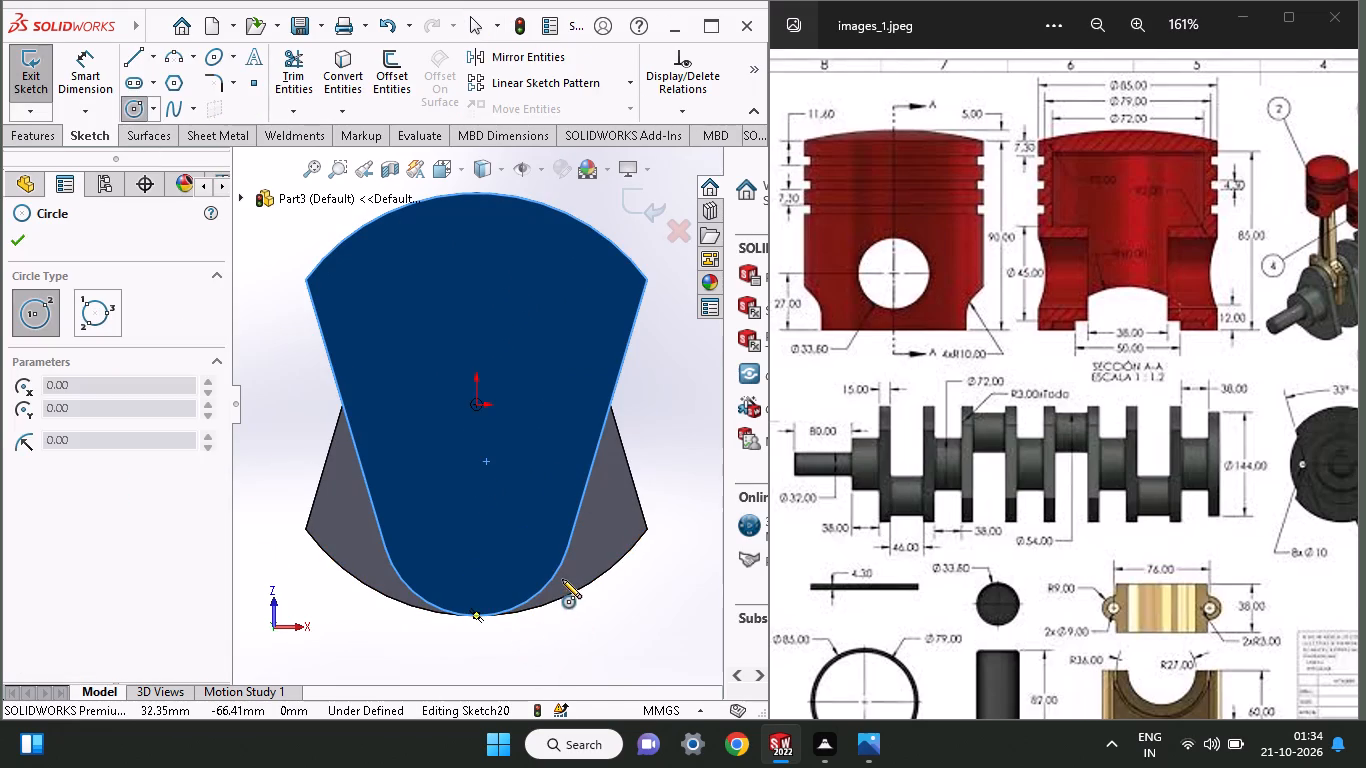
{"action": "left_click", "coordinate": [478, 520]}
{"action": "left_click", "coordinate": [506, 560]}
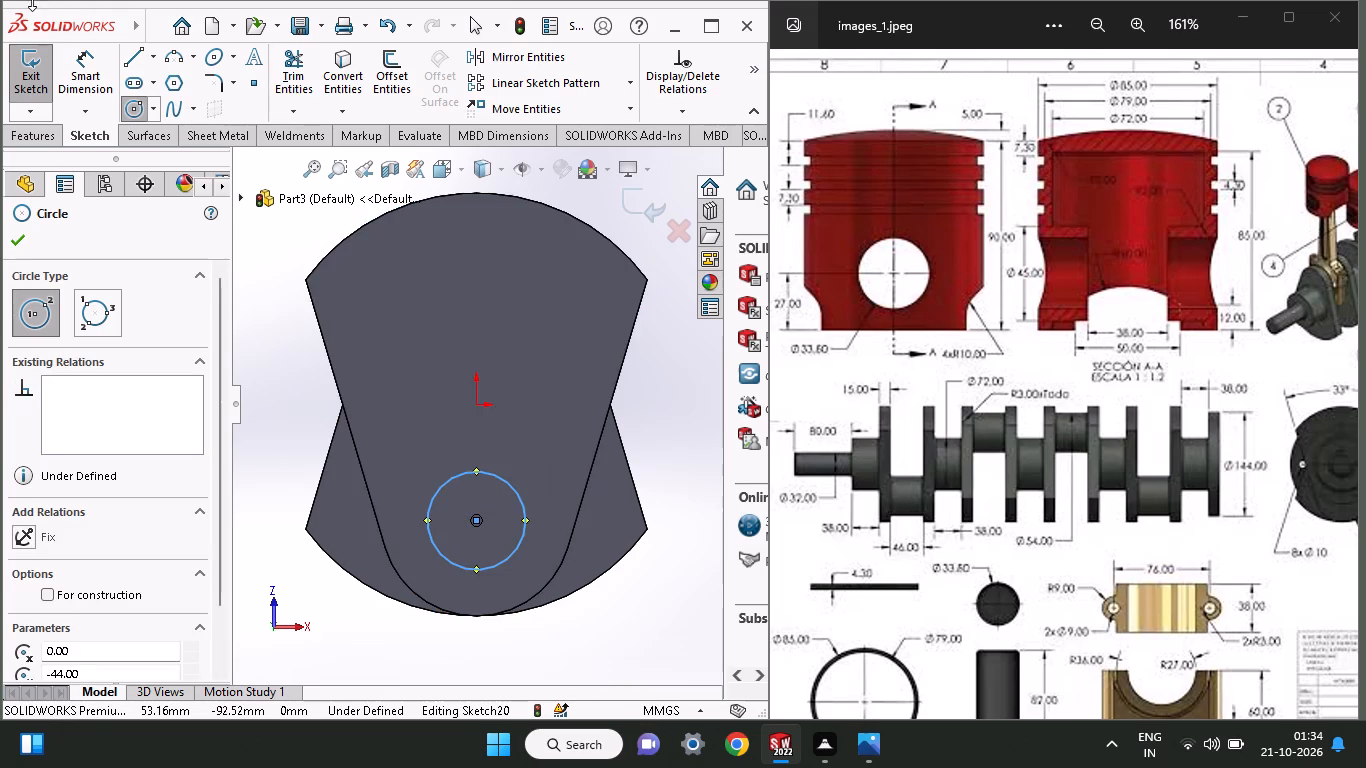
{"action": "left_click", "coordinate": [78, 64]}
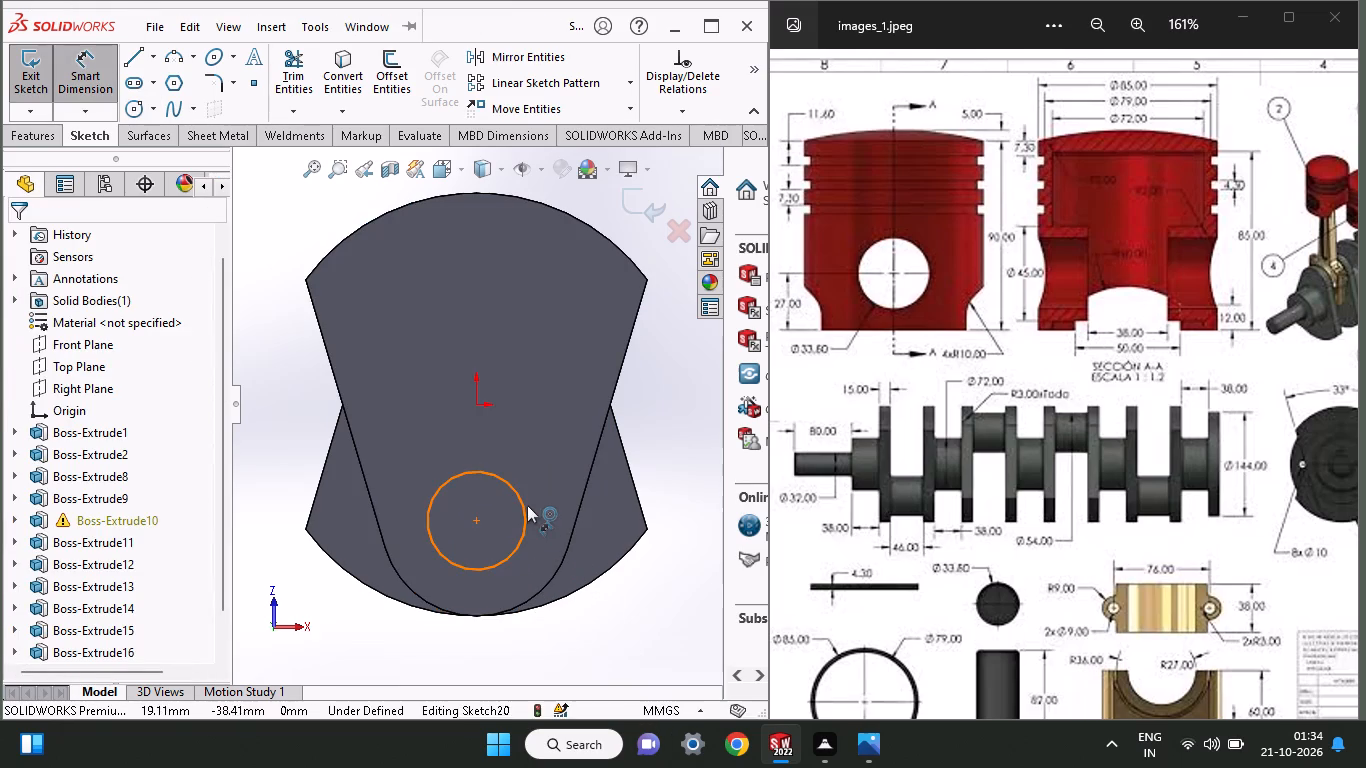
{"action": "left_click", "coordinate": [527, 505]}
{"action": "left_click", "coordinate": [584, 447]}
{"action": "type", "text": "54"}
{"action": "key", "text": "Return"}
Extrude the 54 mm crankpin circle 46 mm outward from the end web with merged result.
{"action": "middle_click_drag", "start_coordinate": [565, 552], "coordinate": [605, 555]}
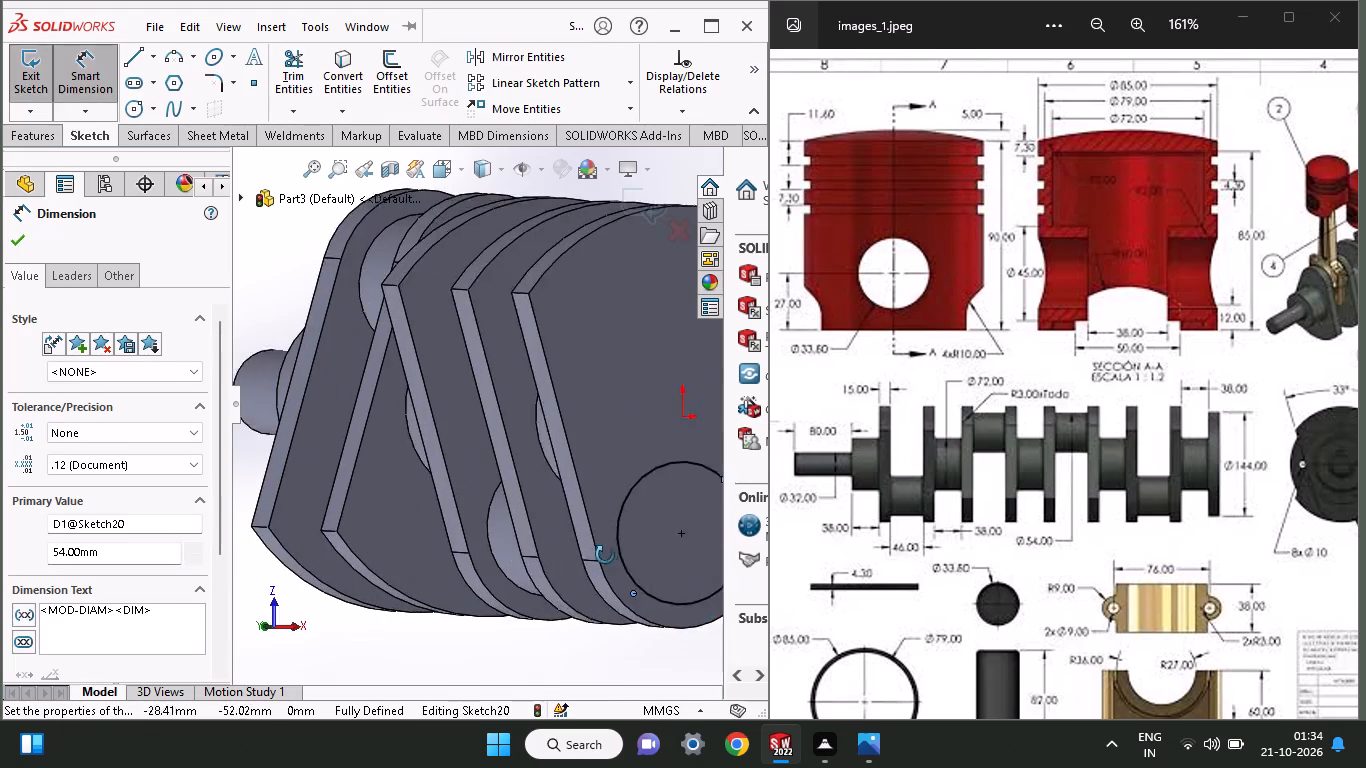
{"action": "middle_click_drag", "start_coordinate": [605, 555], "coordinate": [614, 557]}
{"action": "middle_click_drag", "start_coordinate": [614, 557], "coordinate": [594, 560]}
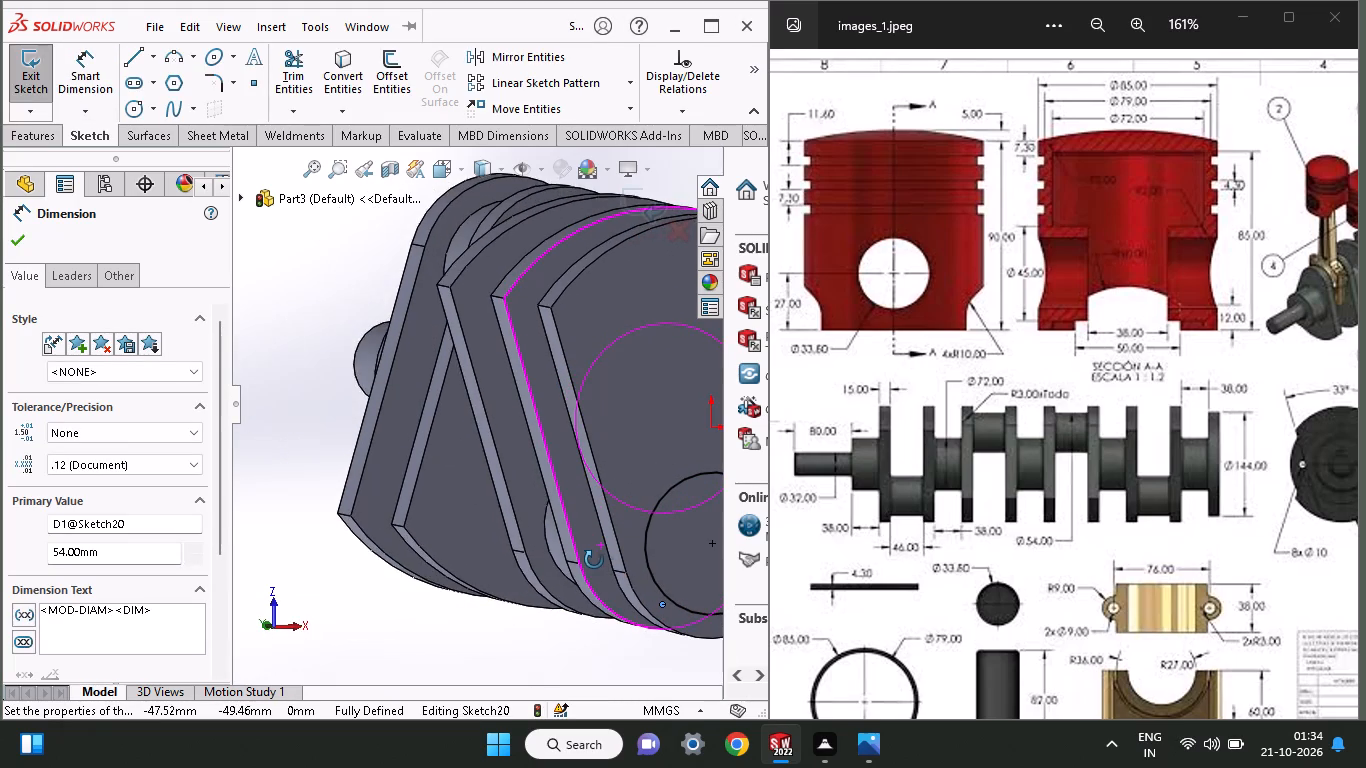
{"action": "middle_click_drag", "start_coordinate": [594, 560], "coordinate": [615, 597]}
{"action": "left_click", "coordinate": [24, 136]}
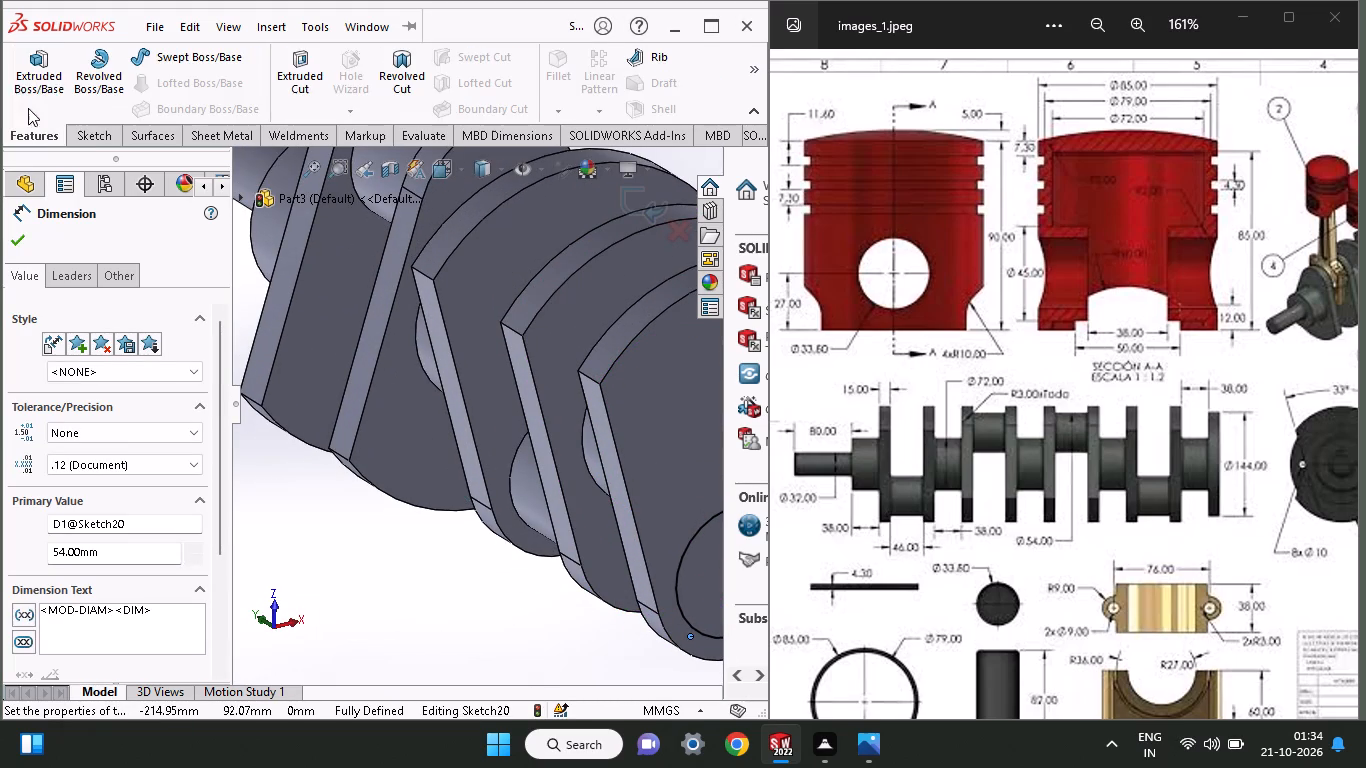
{"action": "left_click", "coordinate": [43, 80]}
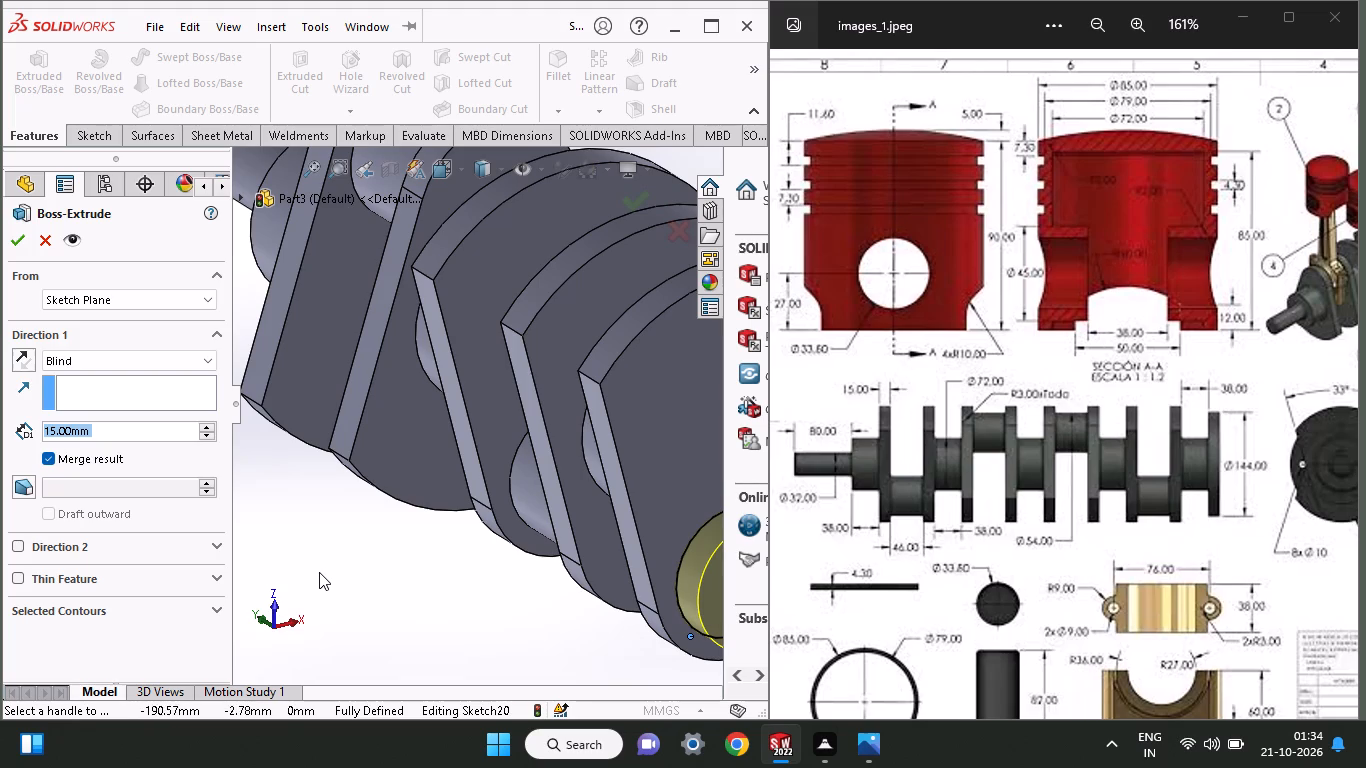
{"action": "scroll", "coordinate": [307, 573], "scroll_direction": "up", "scroll_amount": 3, "text": "ctrl"}
{"action": "middle_click_drag", "start_coordinate": [398, 586], "coordinate": [462, 601]}
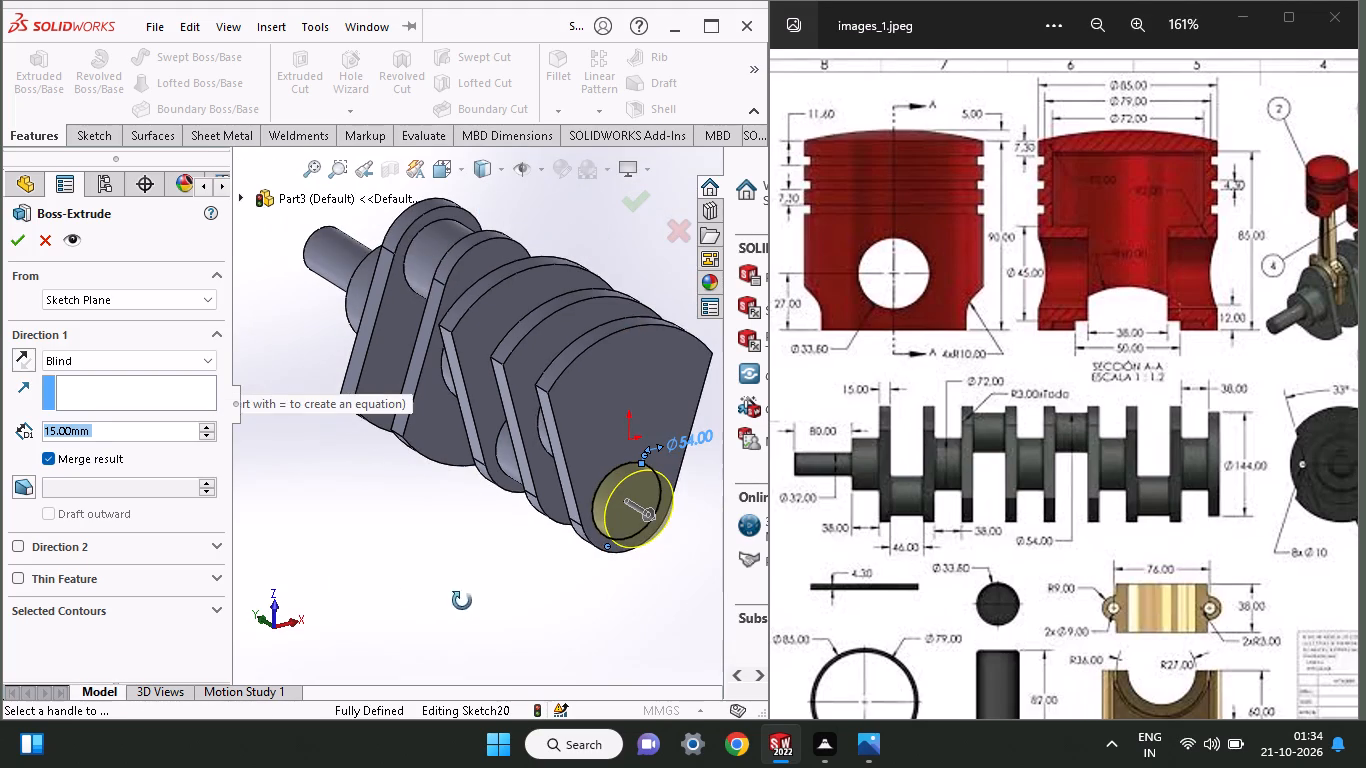
{"action": "middle_click_drag", "start_coordinate": [462, 601], "coordinate": [463, 608]}
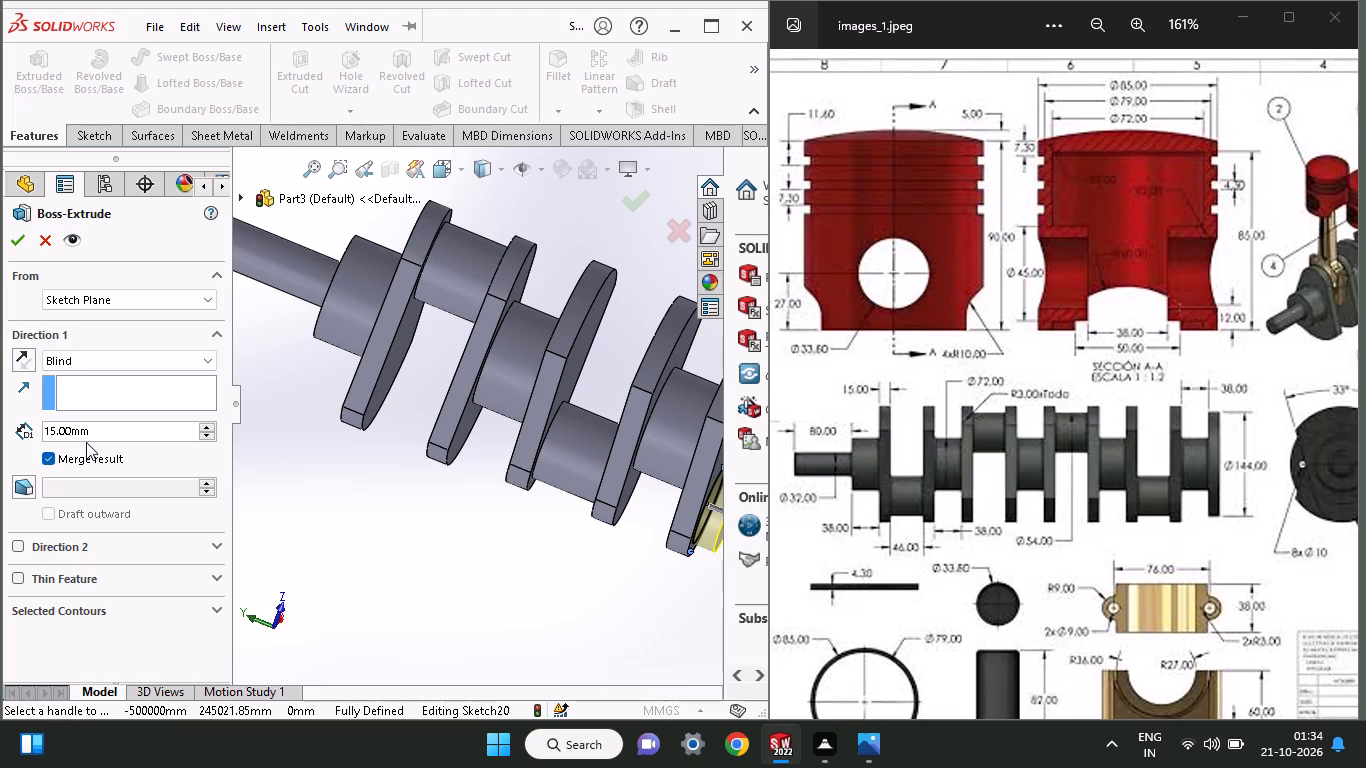
{"action": "left_click_drag", "start_coordinate": [100, 433], "coordinate": [4, 429]}
{"action": "type", "text": "46"}
{"action": "key", "text": "Return"}
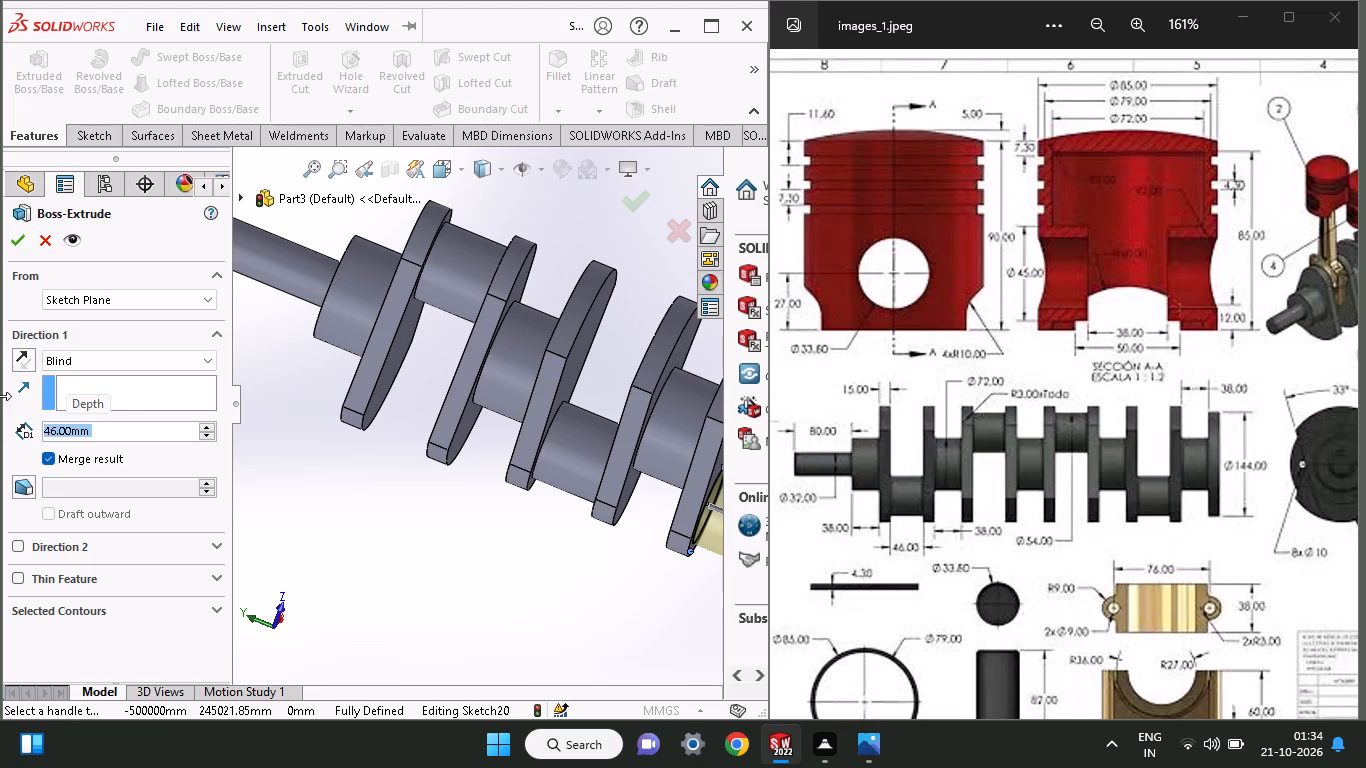
{"action": "middle_click", "coordinate": [376, 590]}
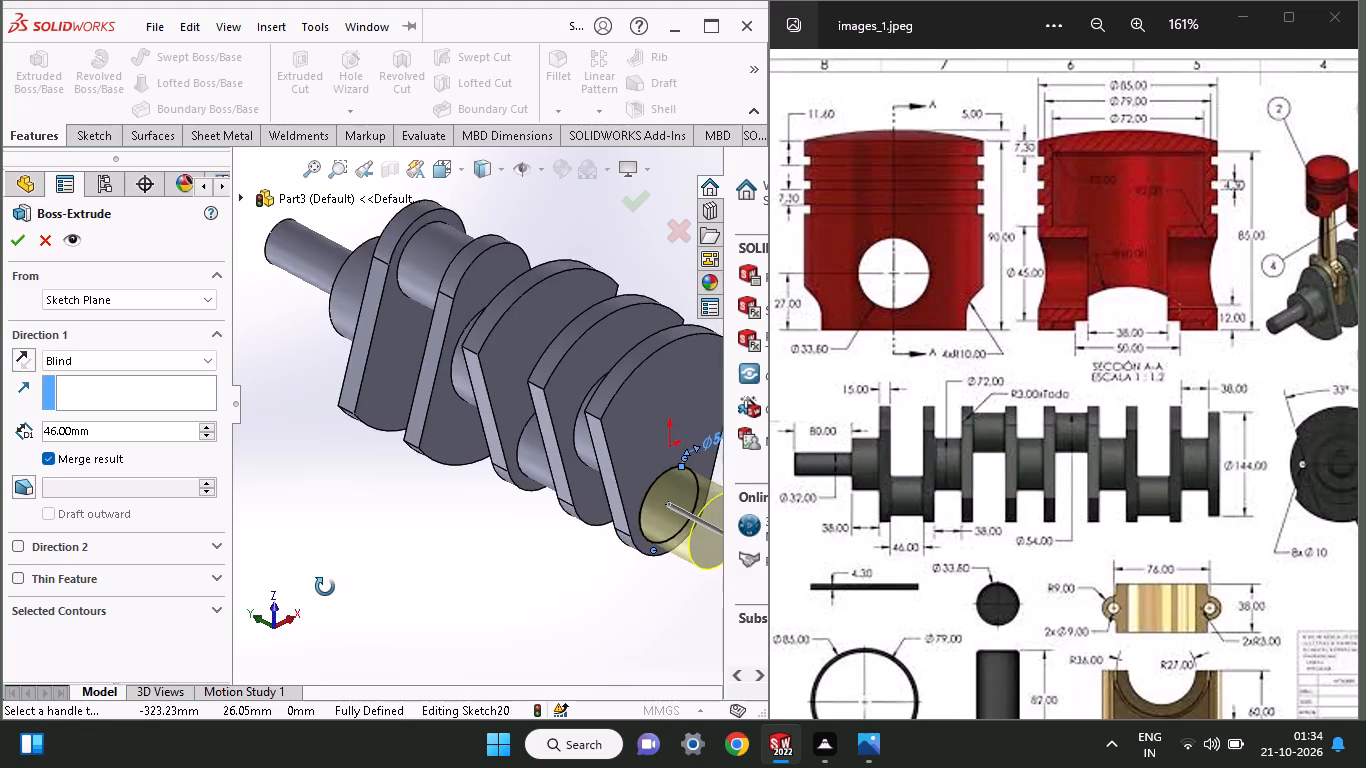
{"action": "left_click", "coordinate": [9, 242]}
Start a sketch on the new crankpin's end face and draw an origin-centred circle about 160 mm in diameter, matching the webs' outer arcs.
{"action": "middle_click_drag", "start_coordinate": [480, 566], "coordinate": [430, 555]}
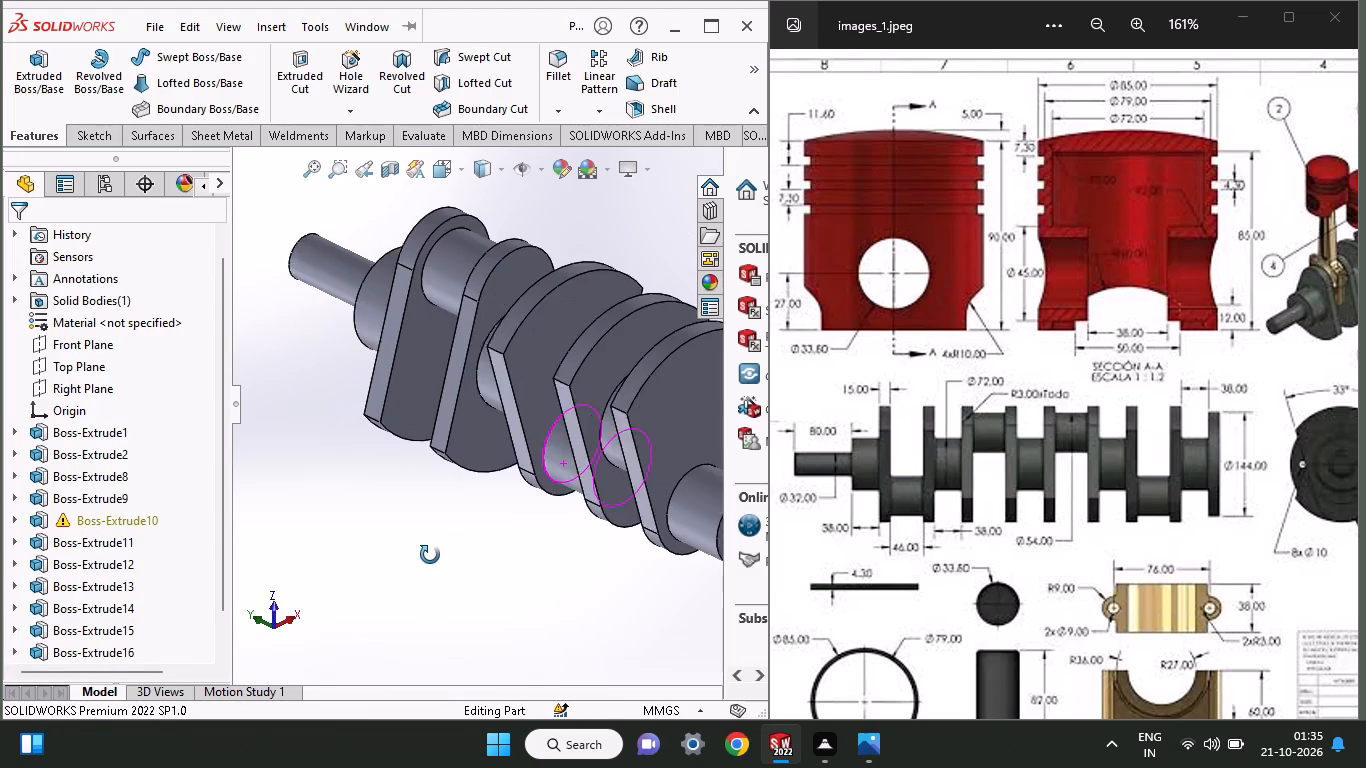
{"action": "middle_click_drag", "start_coordinate": [430, 555], "coordinate": [401, 528]}
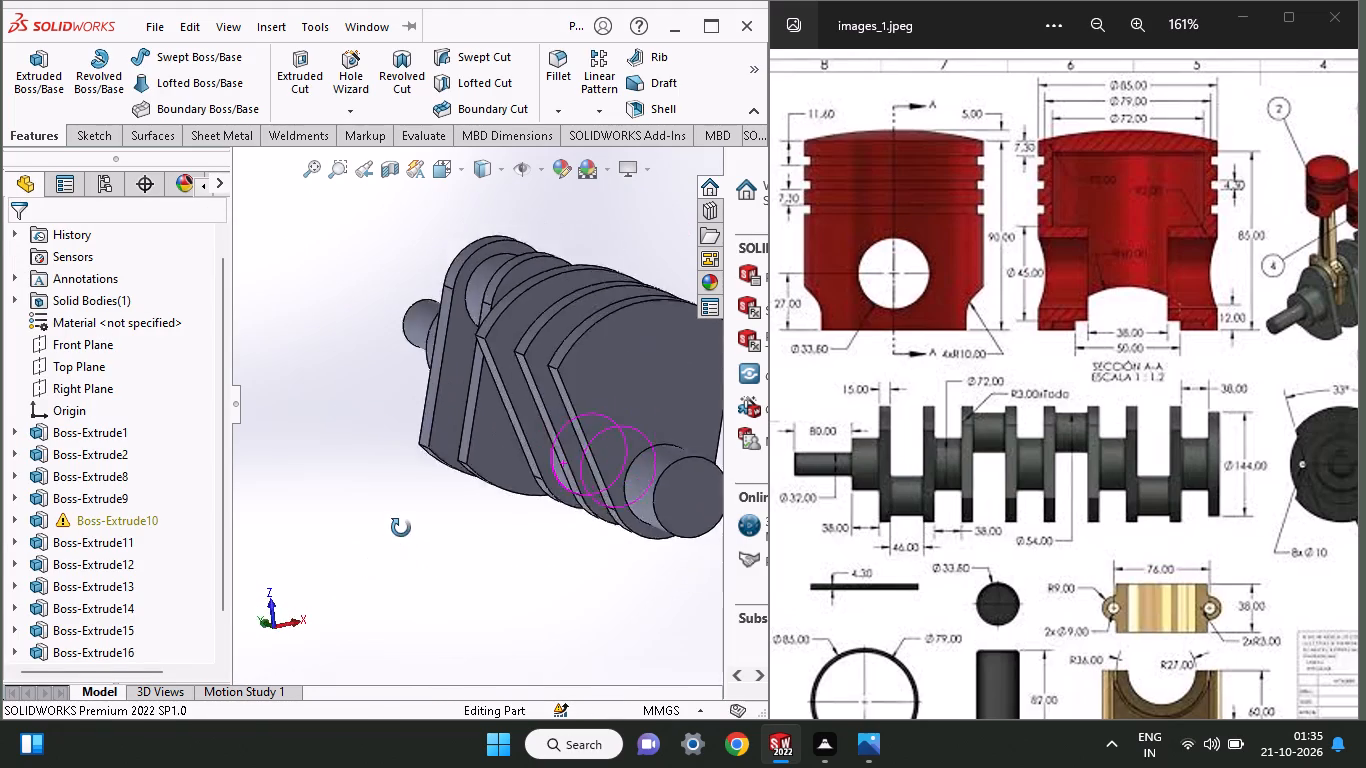
{"action": "middle_click_drag", "start_coordinate": [401, 528], "coordinate": [388, 578]}
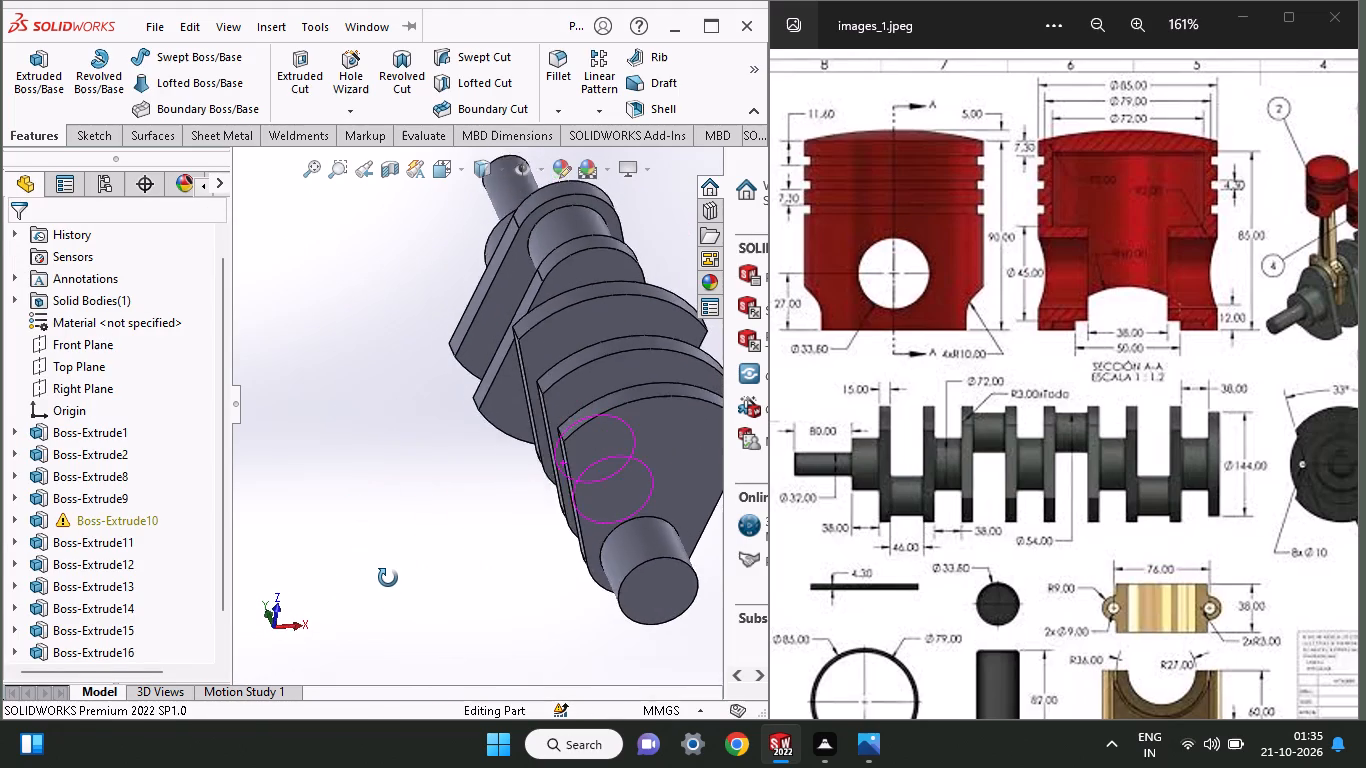
{"action": "middle_click_drag", "start_coordinate": [388, 578], "coordinate": [390, 571]}
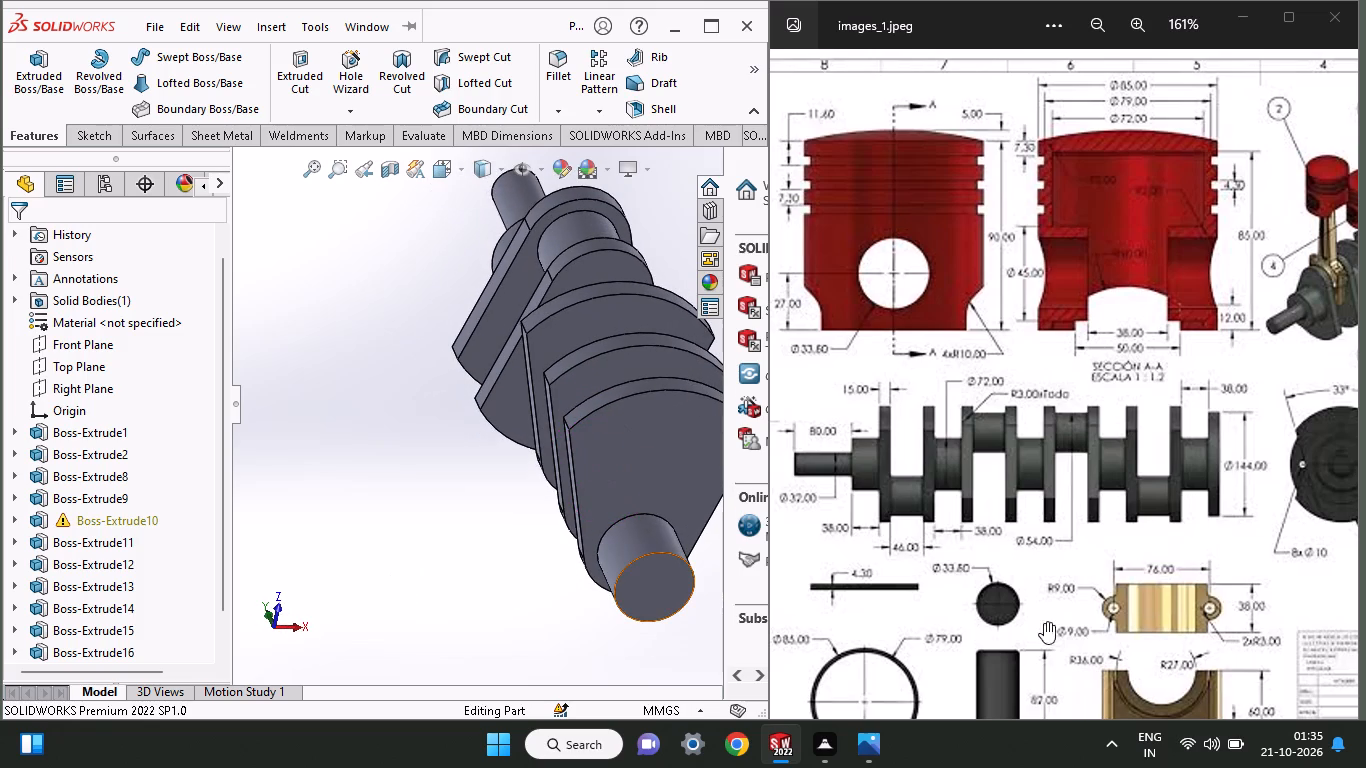
{"action": "middle_click_drag", "start_coordinate": [1297, 528], "coordinate": [1129, 570]}
{"action": "left_click_drag", "start_coordinate": [1185, 464], "coordinate": [1003, 493]}
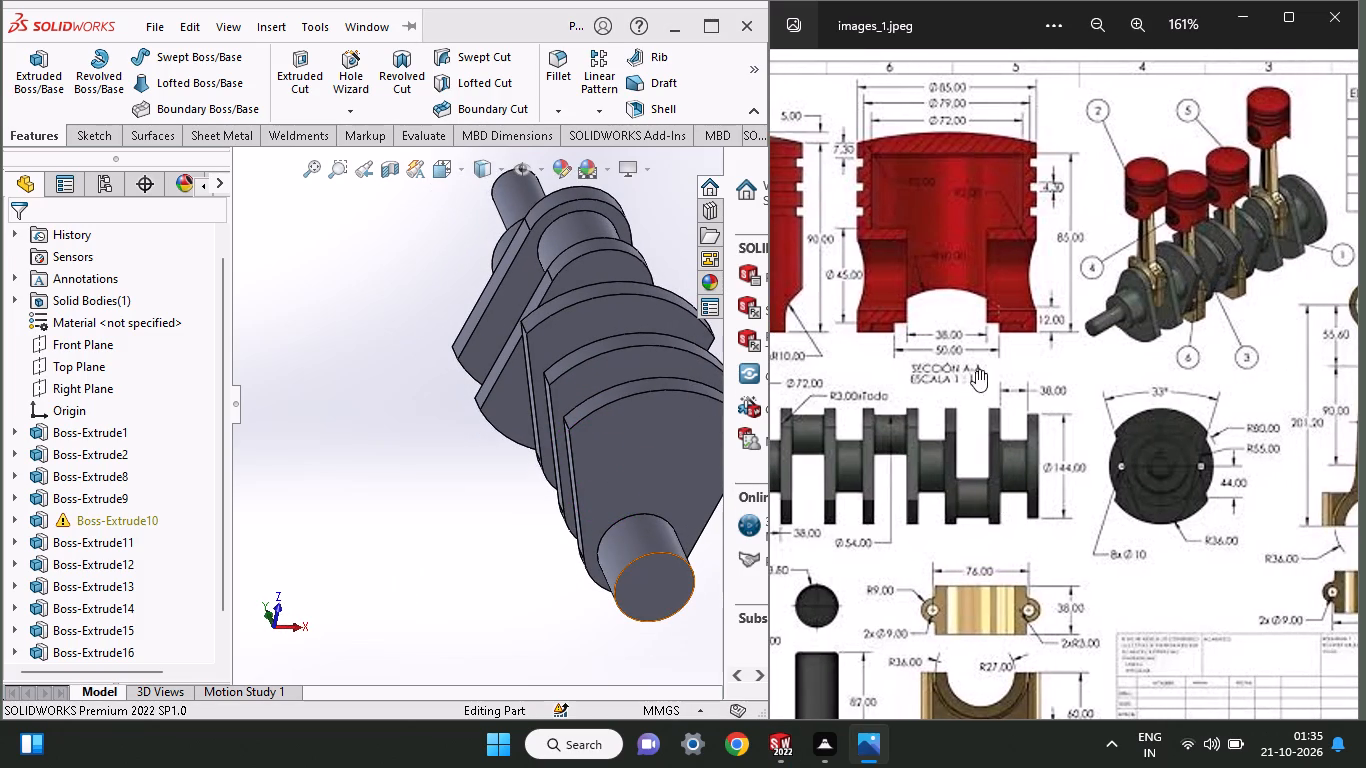
{"action": "left_click", "coordinate": [646, 582]}
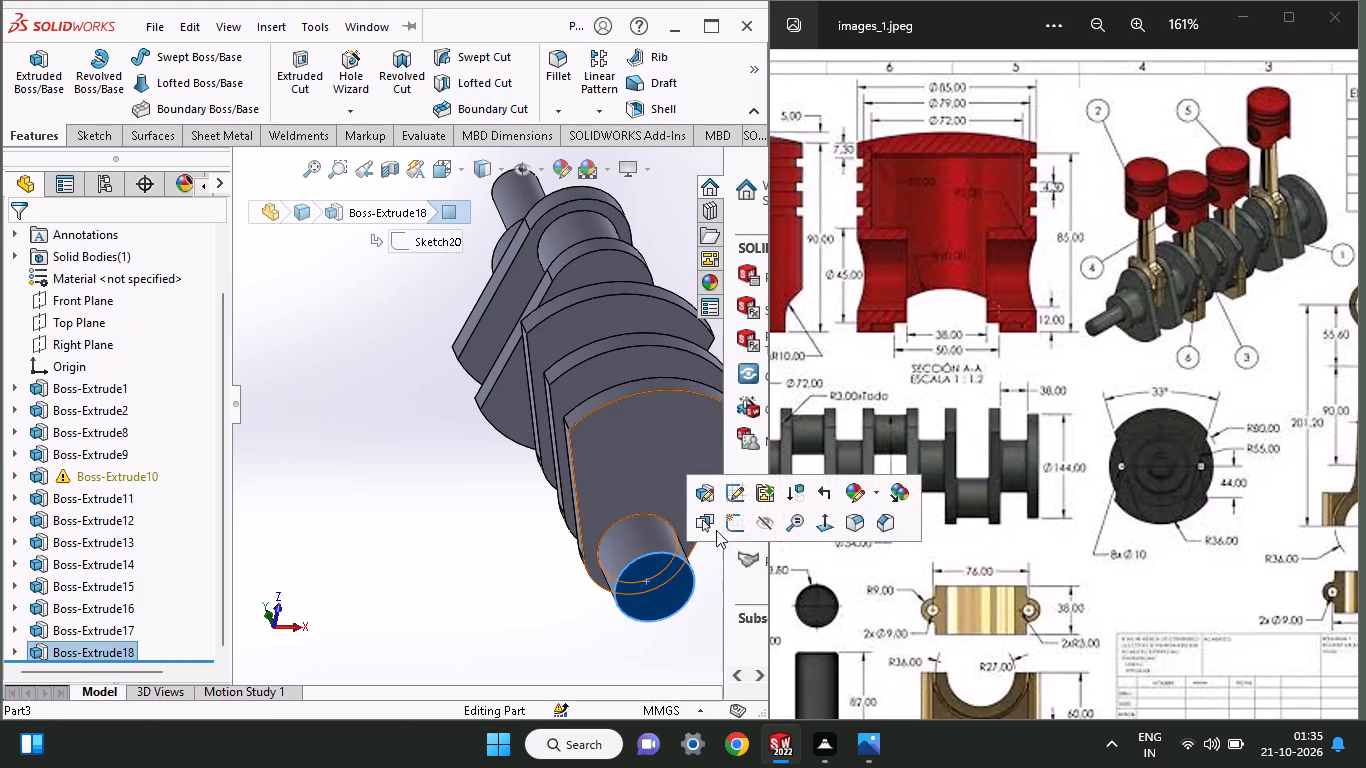
{"action": "left_click", "coordinate": [731, 527]}
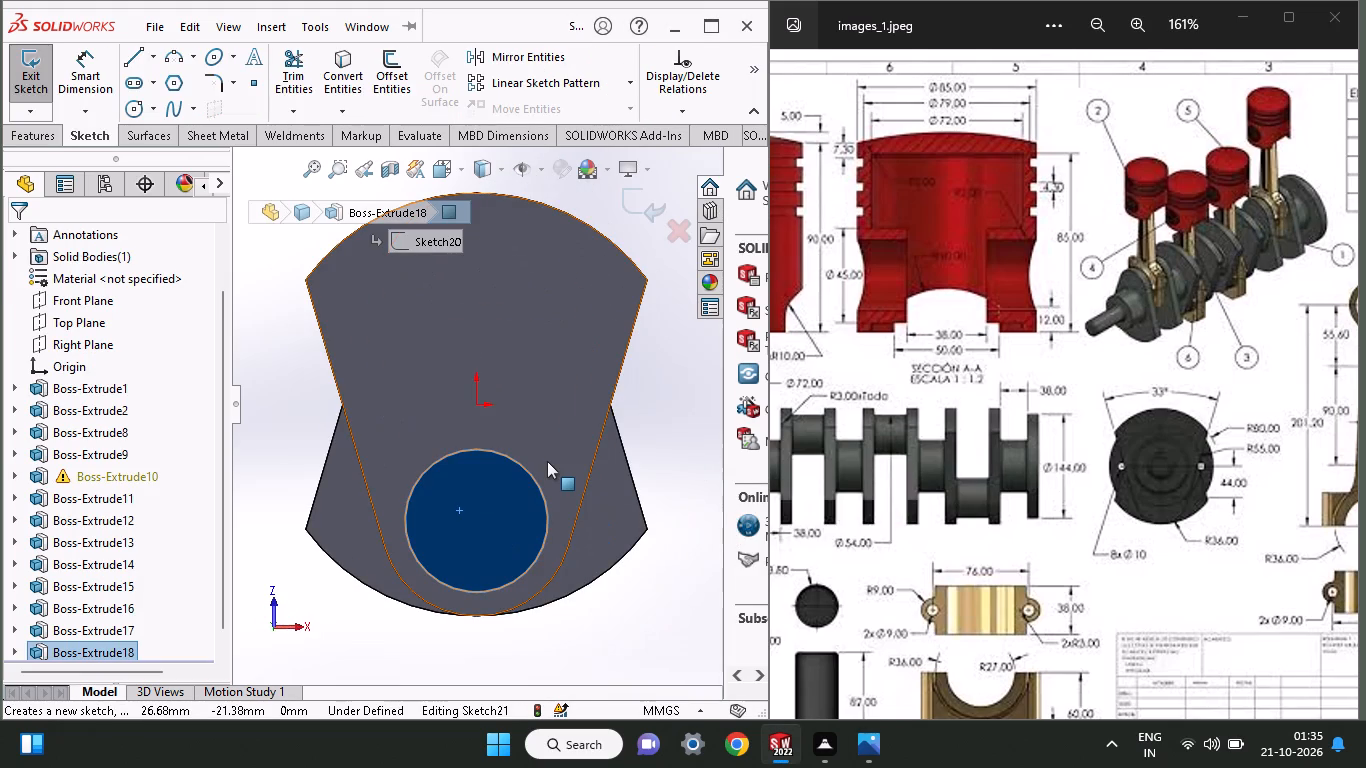
{"action": "scroll", "coordinate": [547, 461], "scroll_direction": "up", "scroll_amount": 3, "text": "ctrl"}
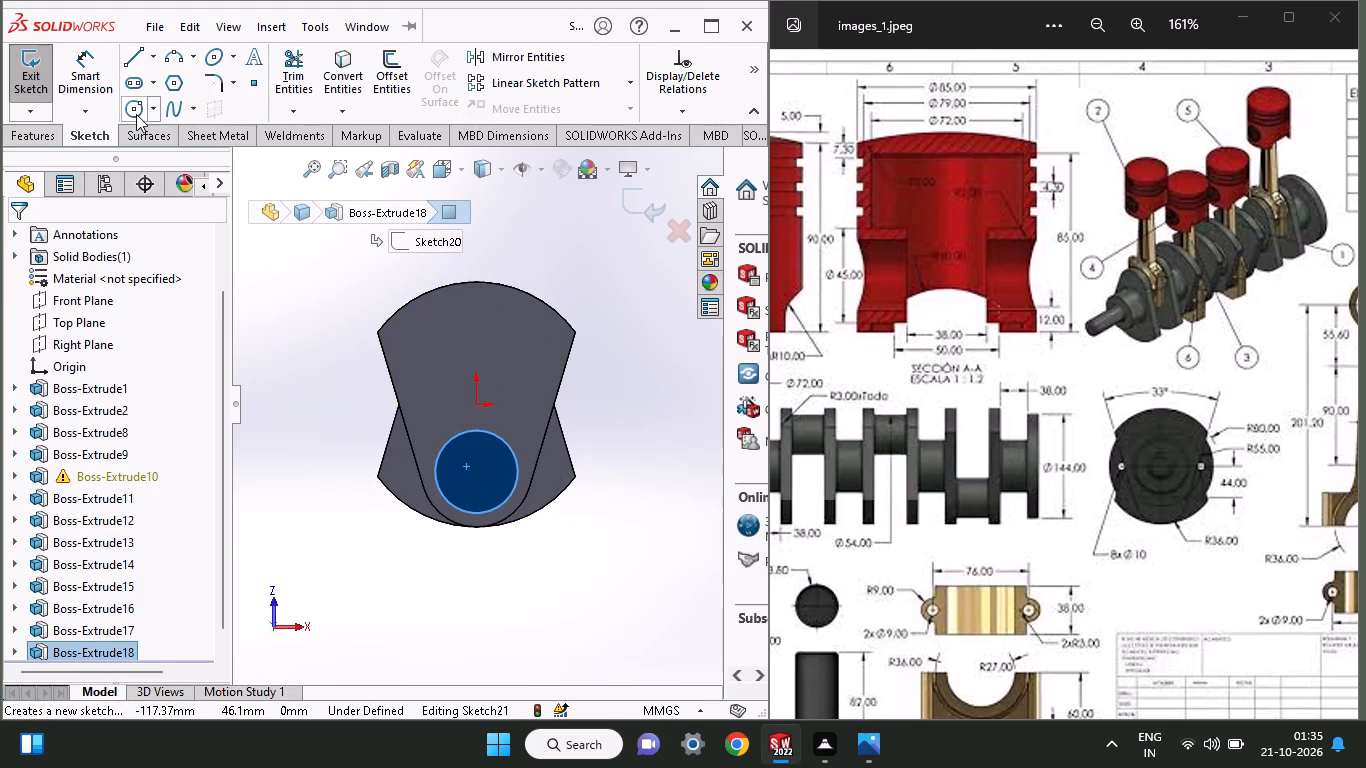
{"action": "left_click", "coordinate": [136, 114]}
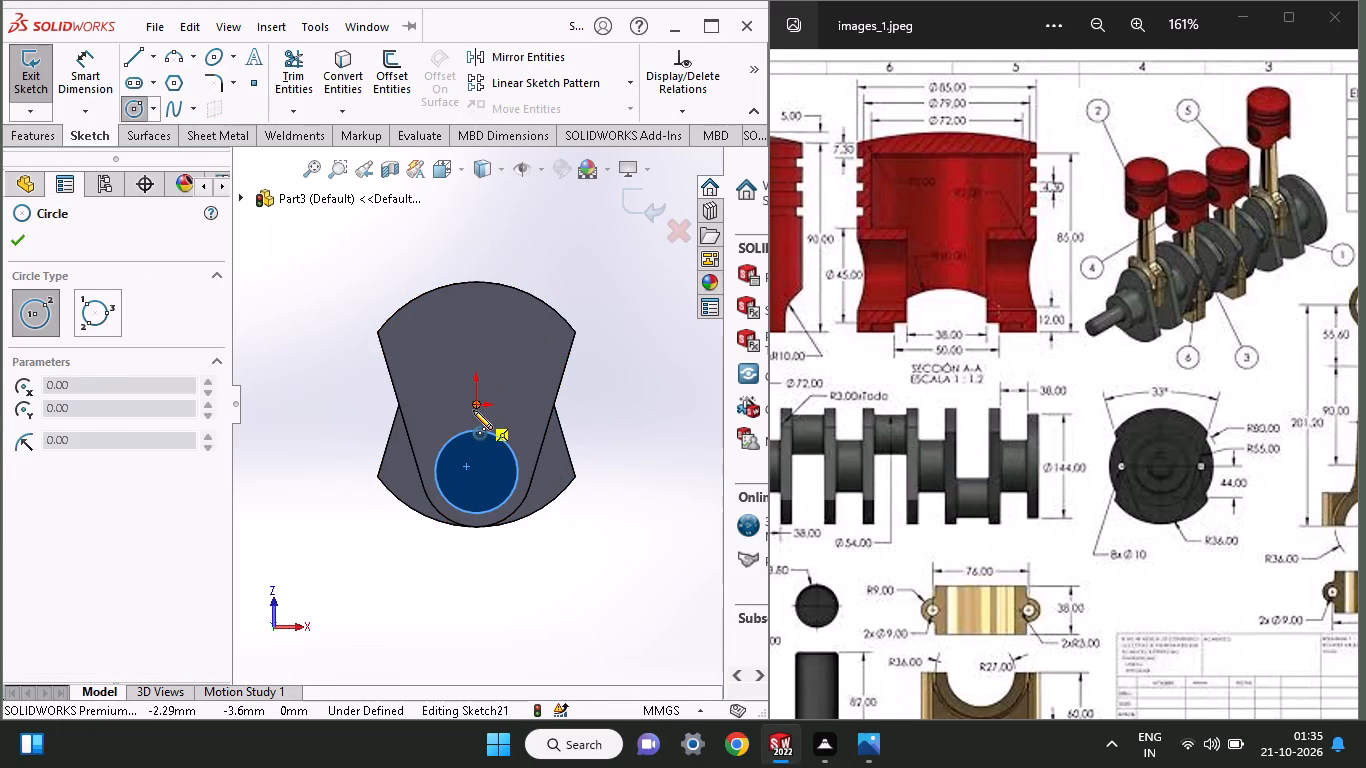
{"action": "left_click", "coordinate": [473, 410]}
{"action": "left_click", "coordinate": [480, 532]}
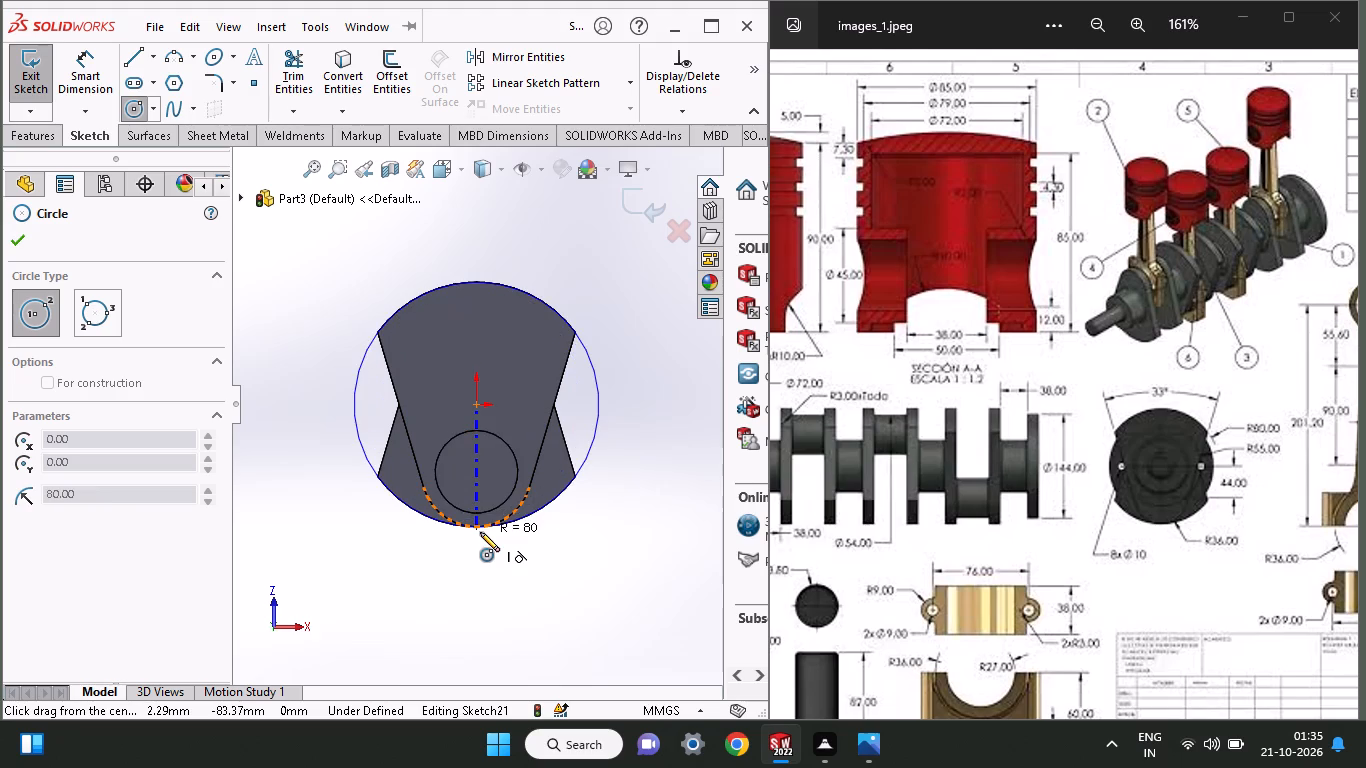
Draw a circle of 36 mm radius concentric with the crankpin, matching the web's rounded narrow end.
{"action": "left_click", "coordinate": [138, 107]}
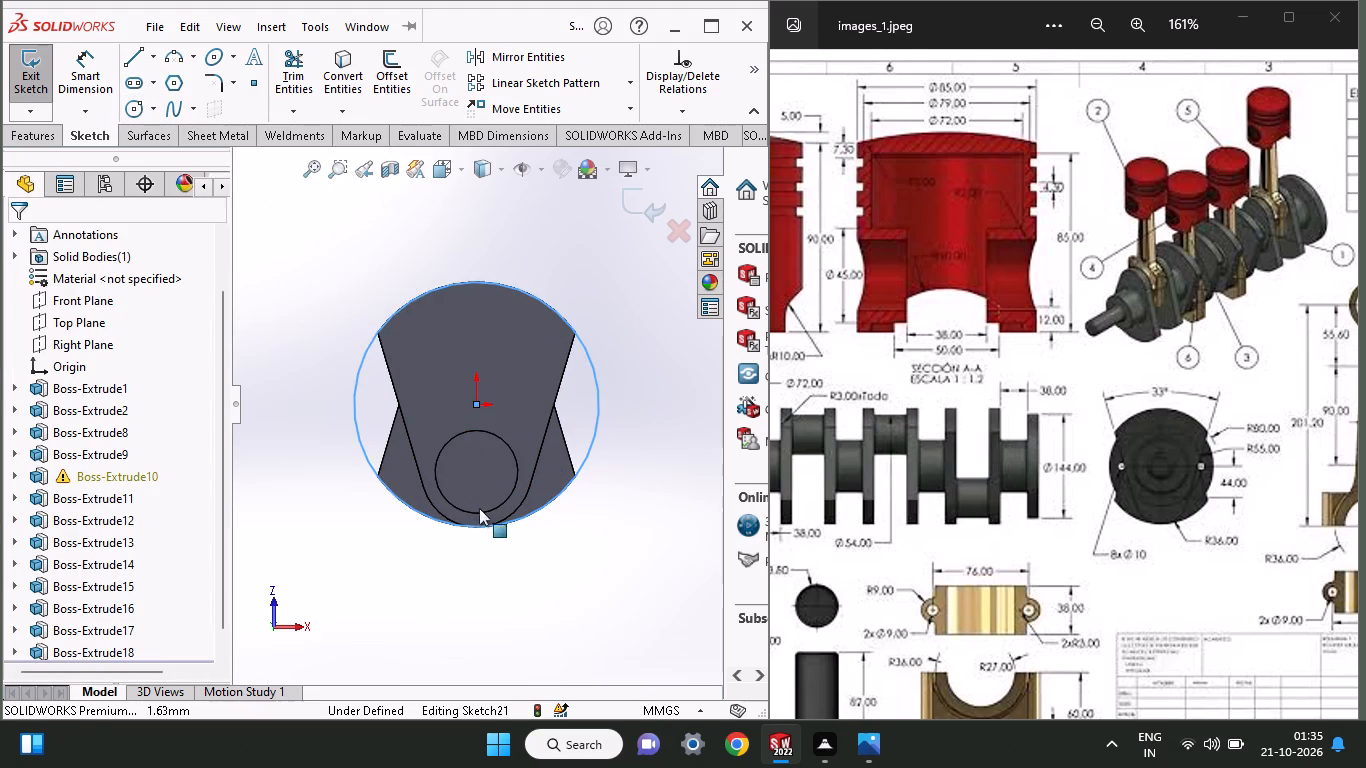
{"action": "left_click", "coordinate": [129, 110]}
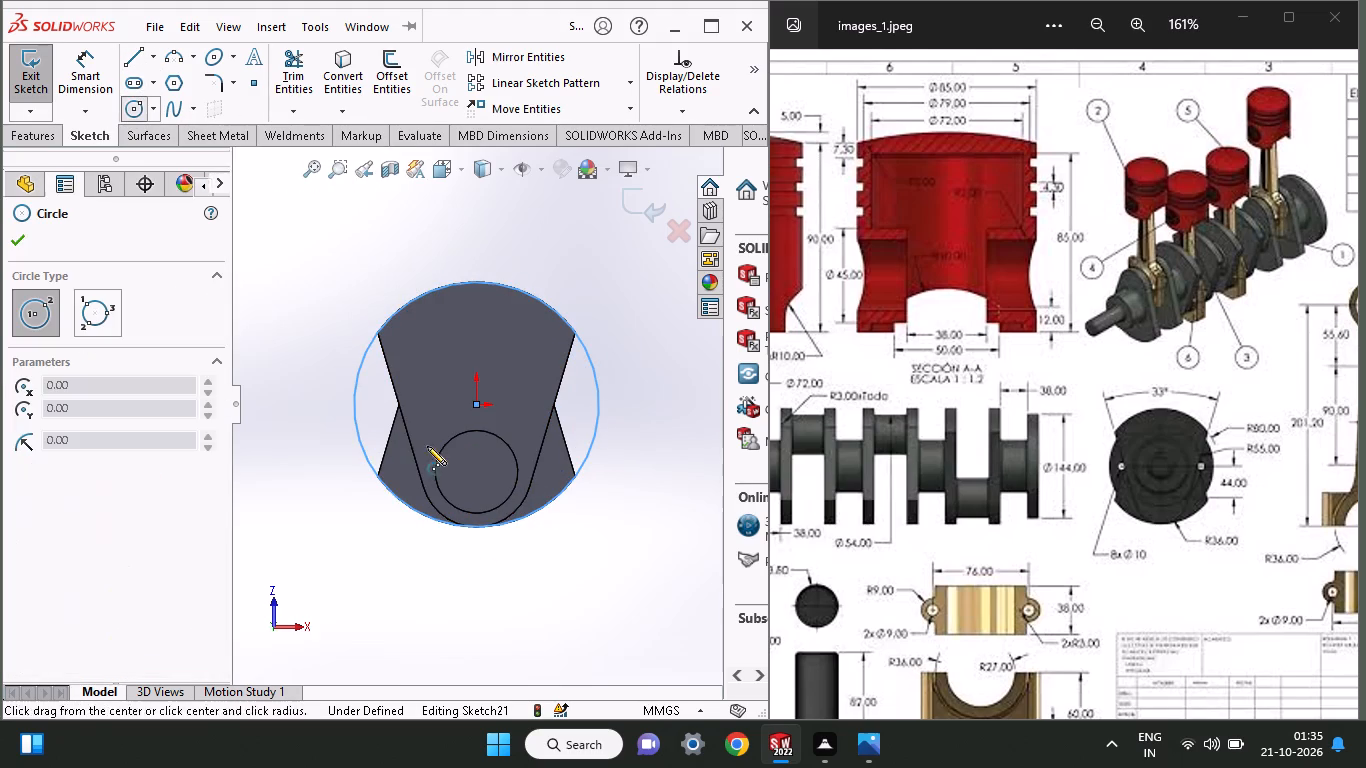
{"action": "left_click", "coordinate": [476, 469]}
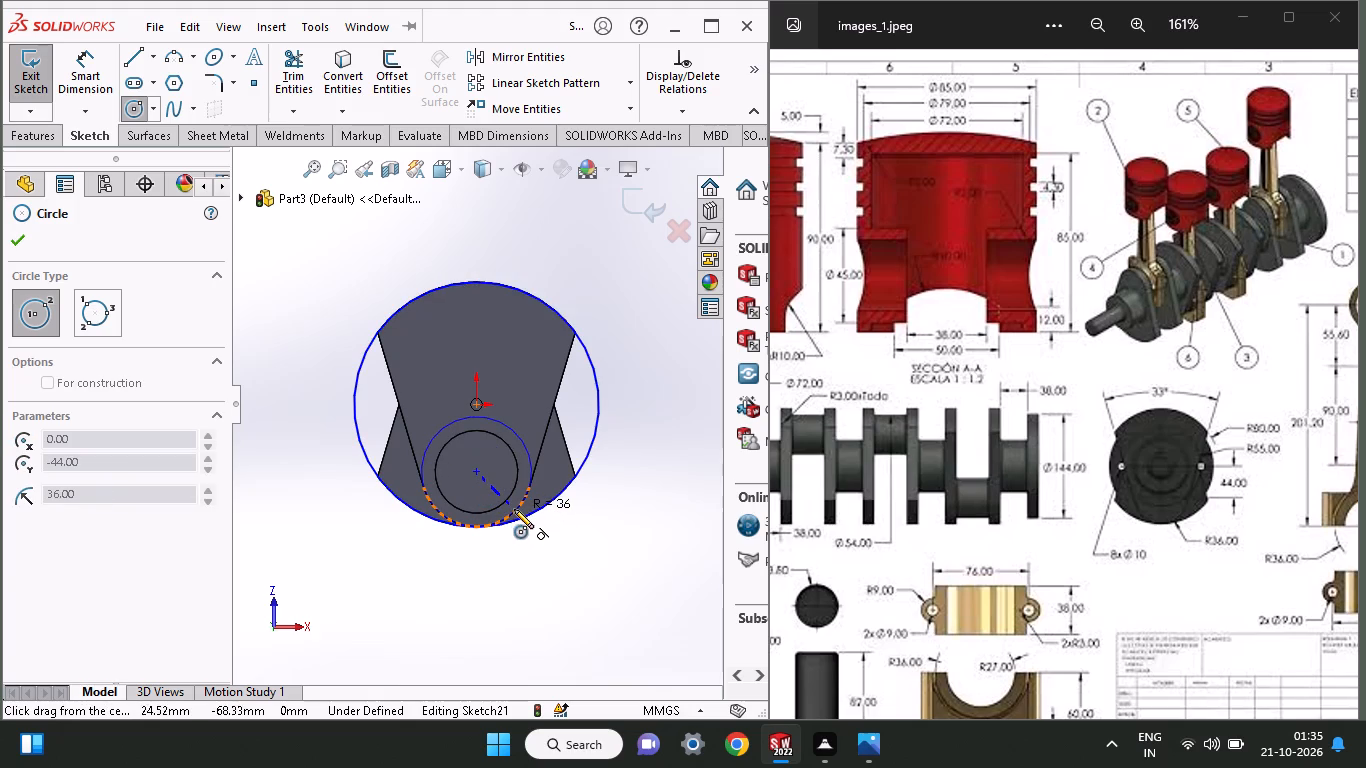
{"action": "left_click", "coordinate": [514, 509]}
Dimension the large origin-centred circle with a diameter of 160 mm.
{"action": "left_click", "coordinate": [92, 90]}
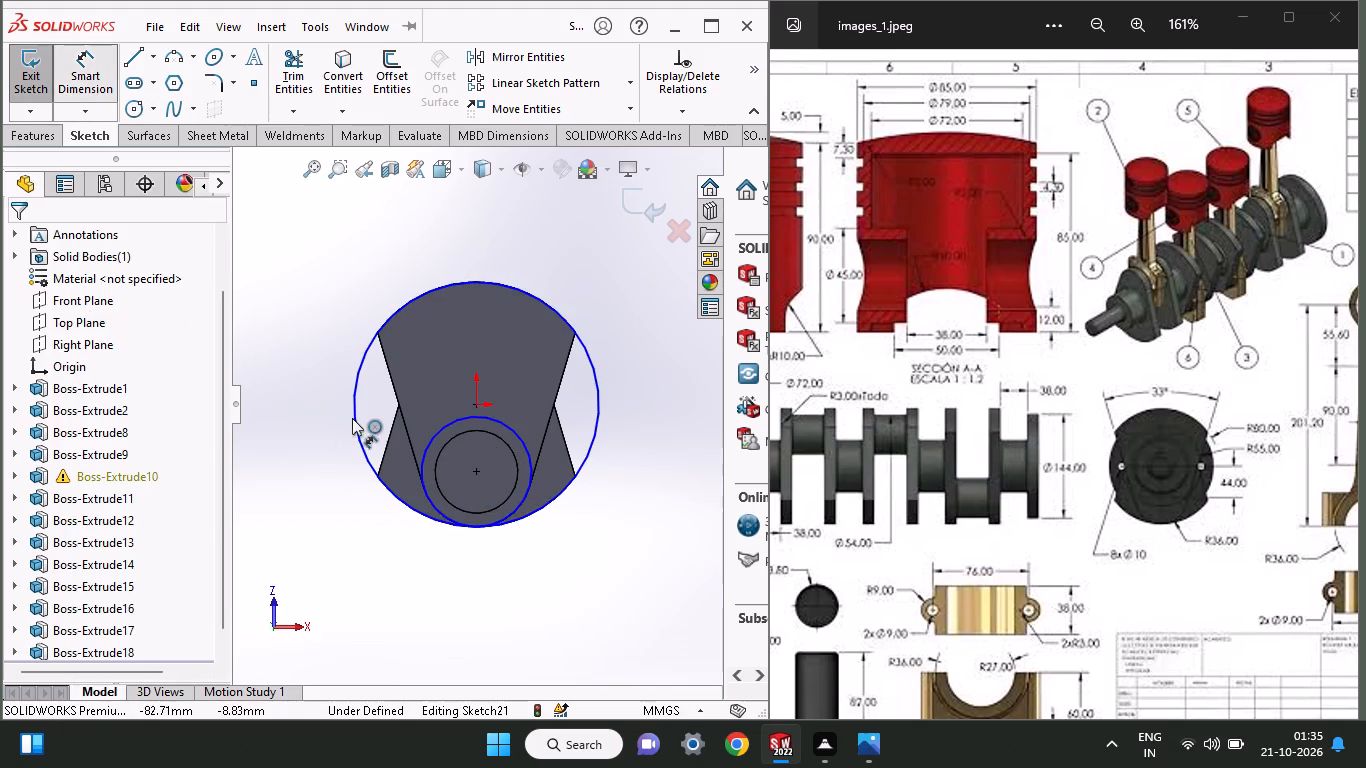
{"action": "left_click", "coordinate": [355, 417]}
{"action": "left_click", "coordinate": [322, 353]}
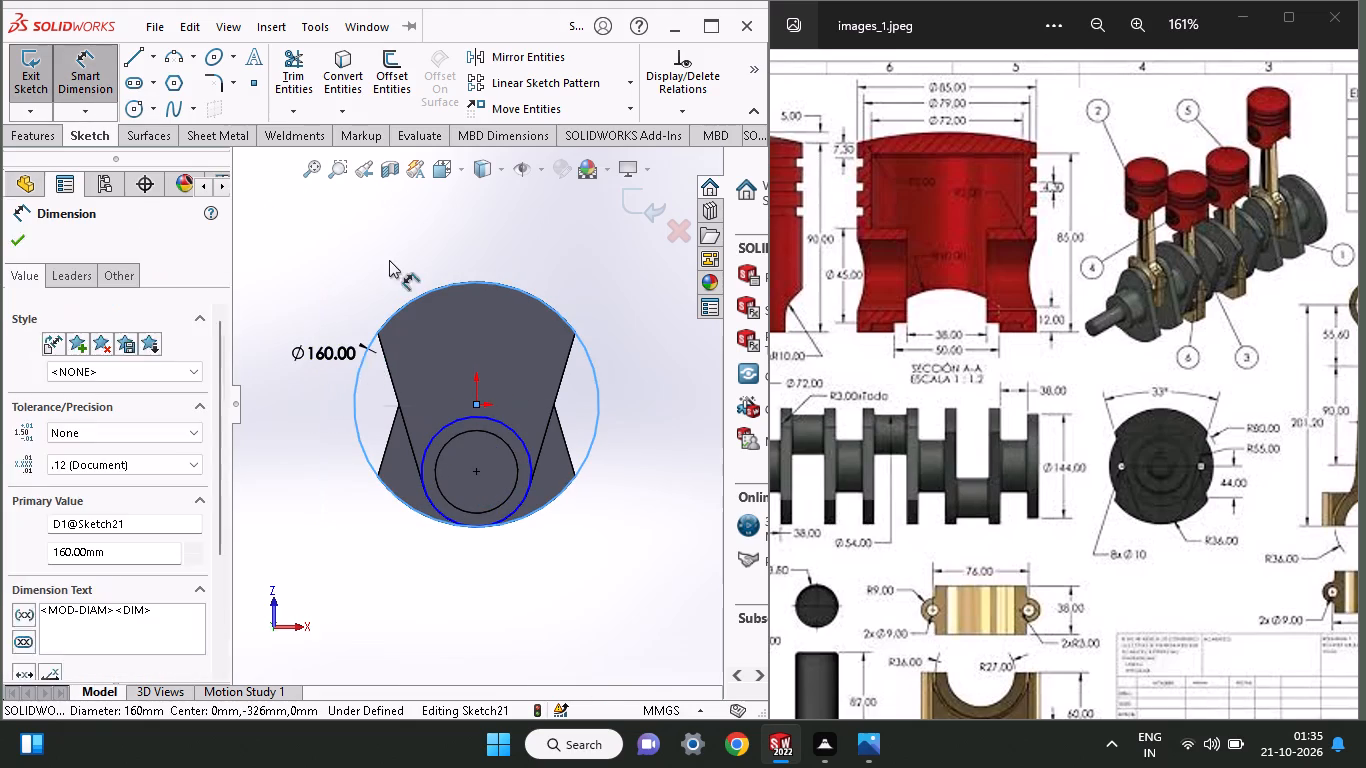
{"action": "left_click", "coordinate": [219, 321]}
{"action": "left_click", "coordinate": [232, 326]}
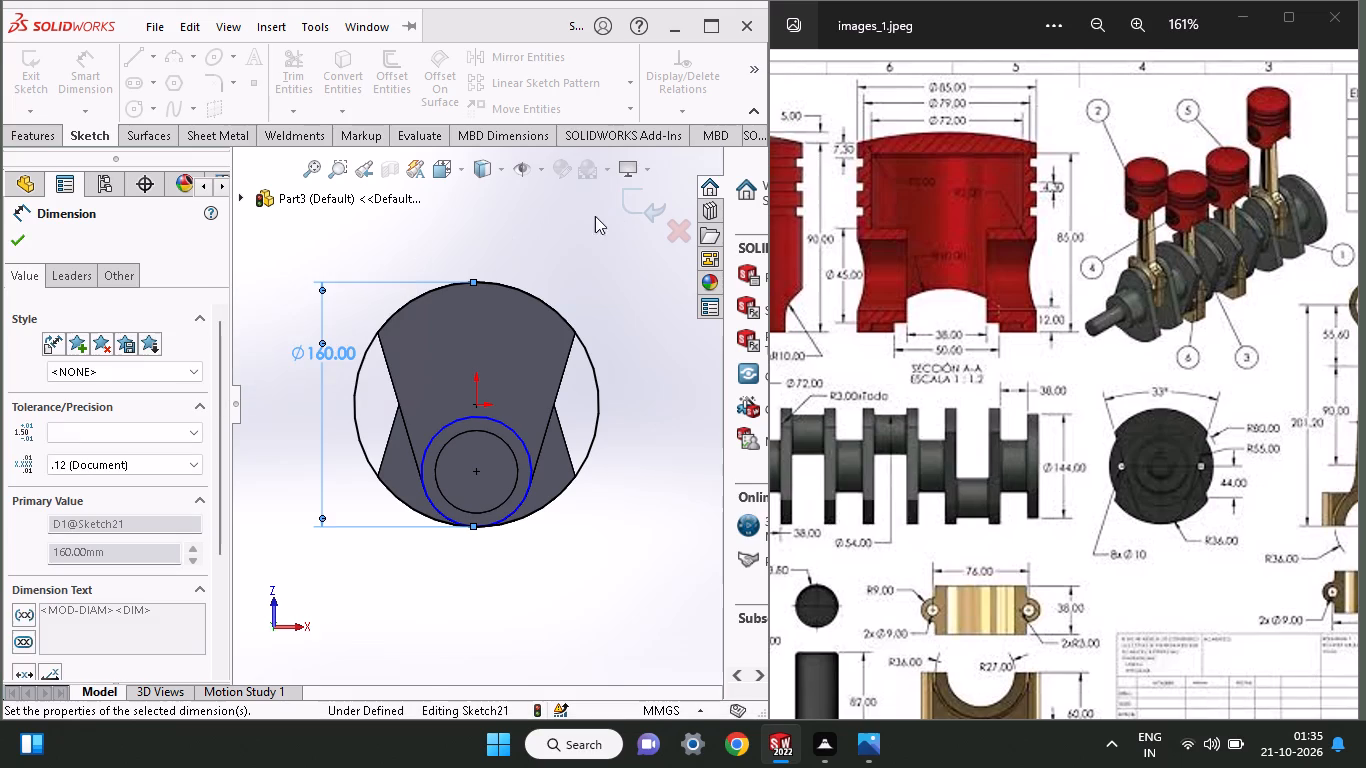
{"action": "left_click", "coordinate": [12, 240]}
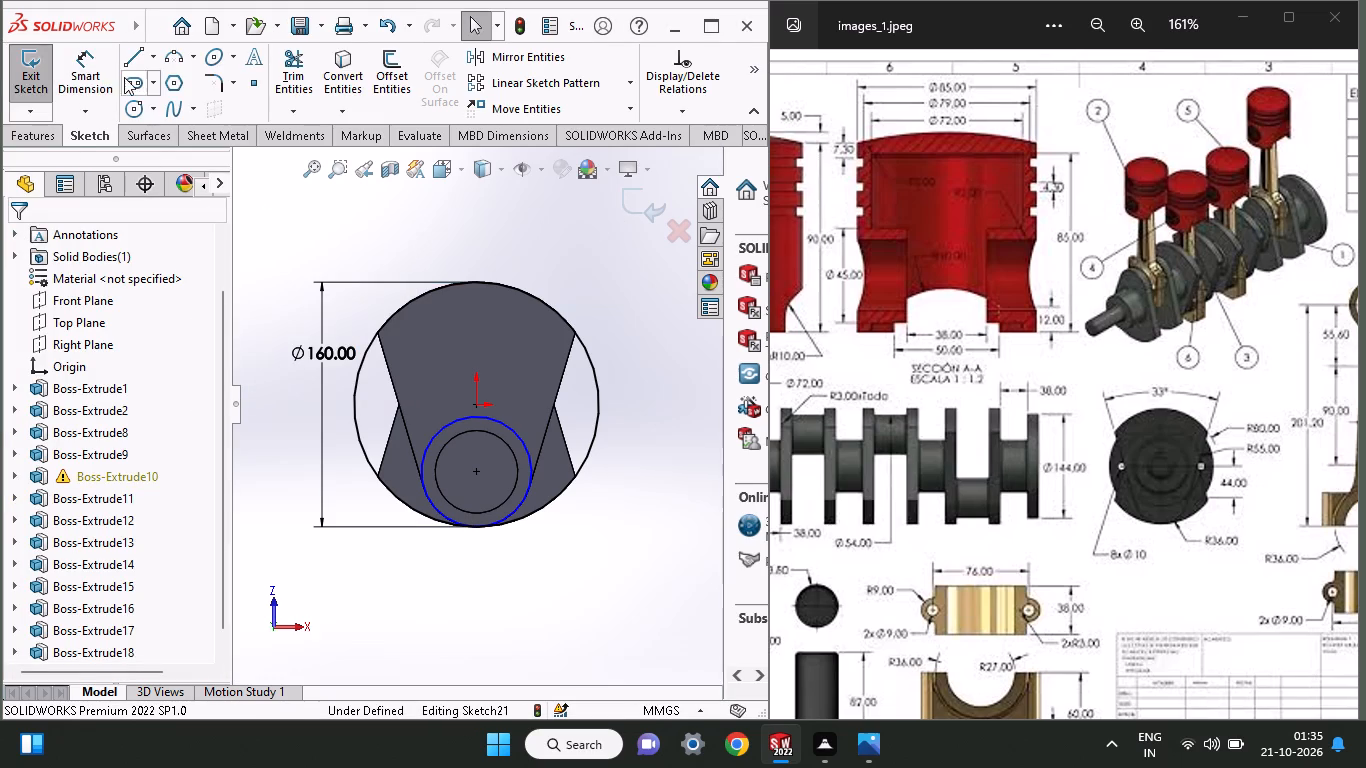
Dimension the circle around the crankpin with a diameter of 72 mm.
{"action": "left_click", "coordinate": [86, 67]}
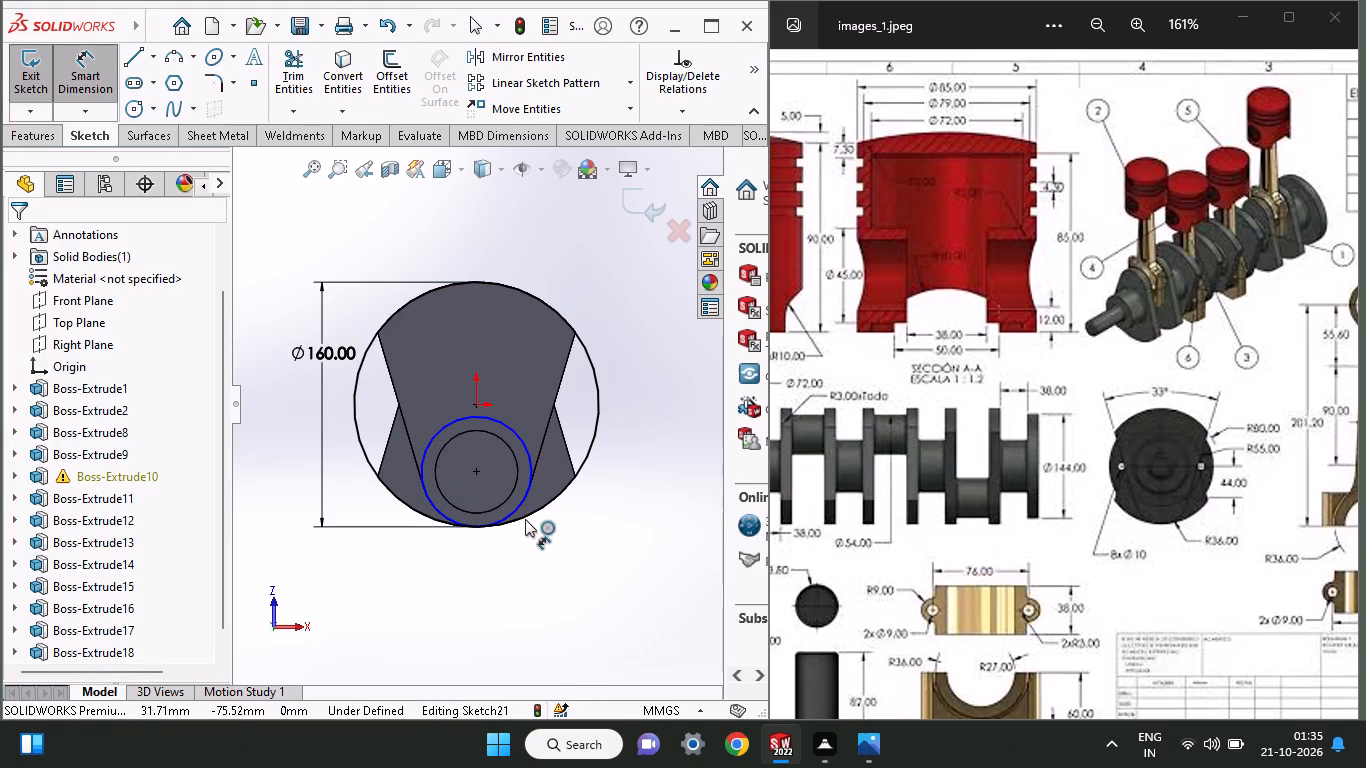
{"action": "left_click", "coordinate": [524, 503]}
{"action": "left_click", "coordinate": [527, 541]}
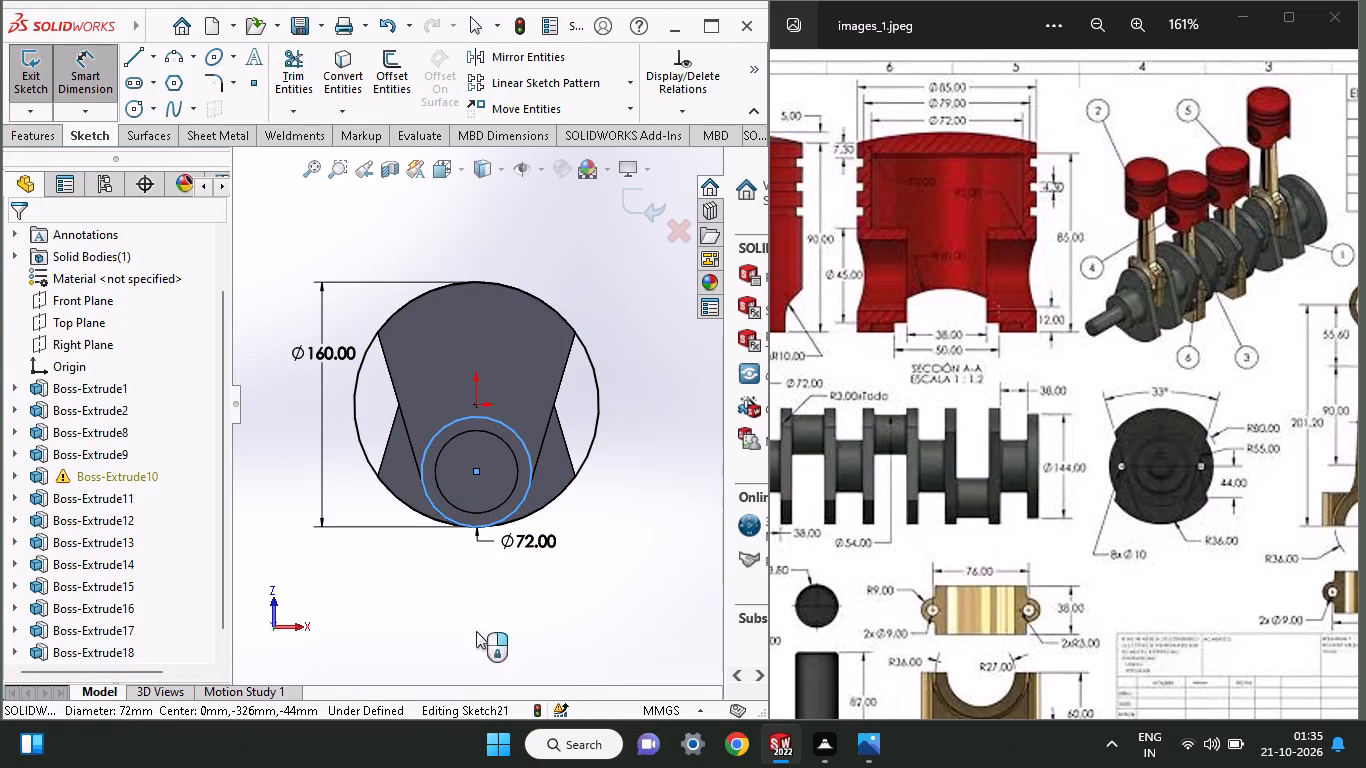
{"action": "left_click", "coordinate": [445, 518]}
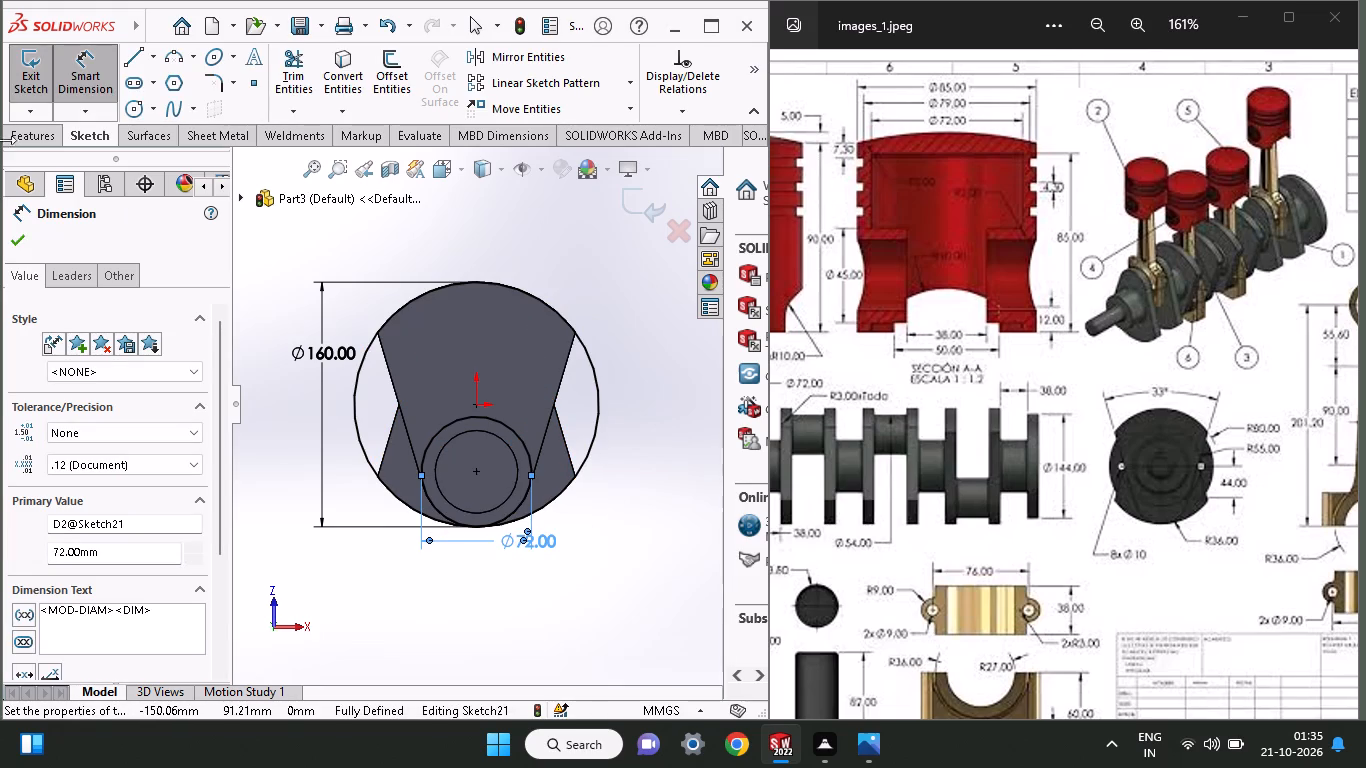
Draw a vertical line about 140 mm long from the crankpin centre through the origin, ending beyond the large circle.
{"action": "left_click", "coordinate": [135, 56]}
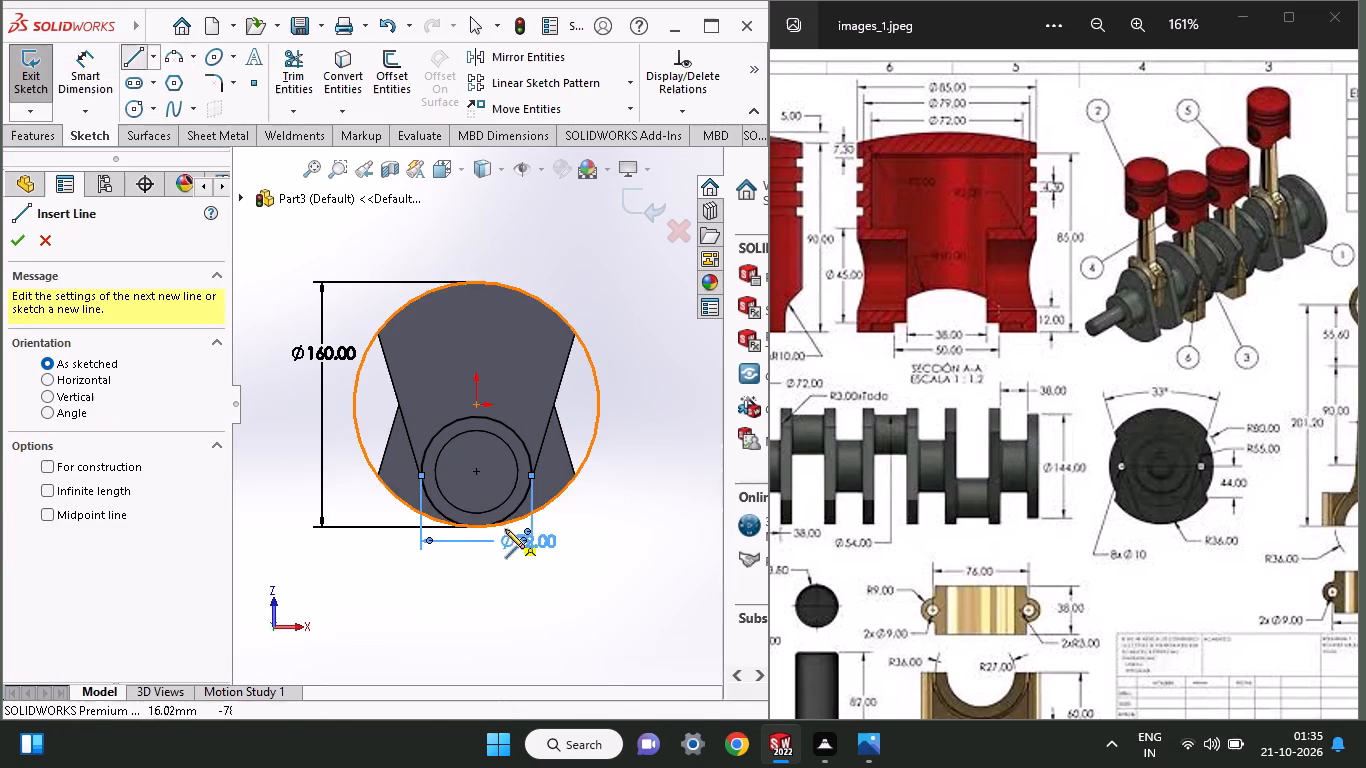
{"action": "left_click", "coordinate": [476, 474]}
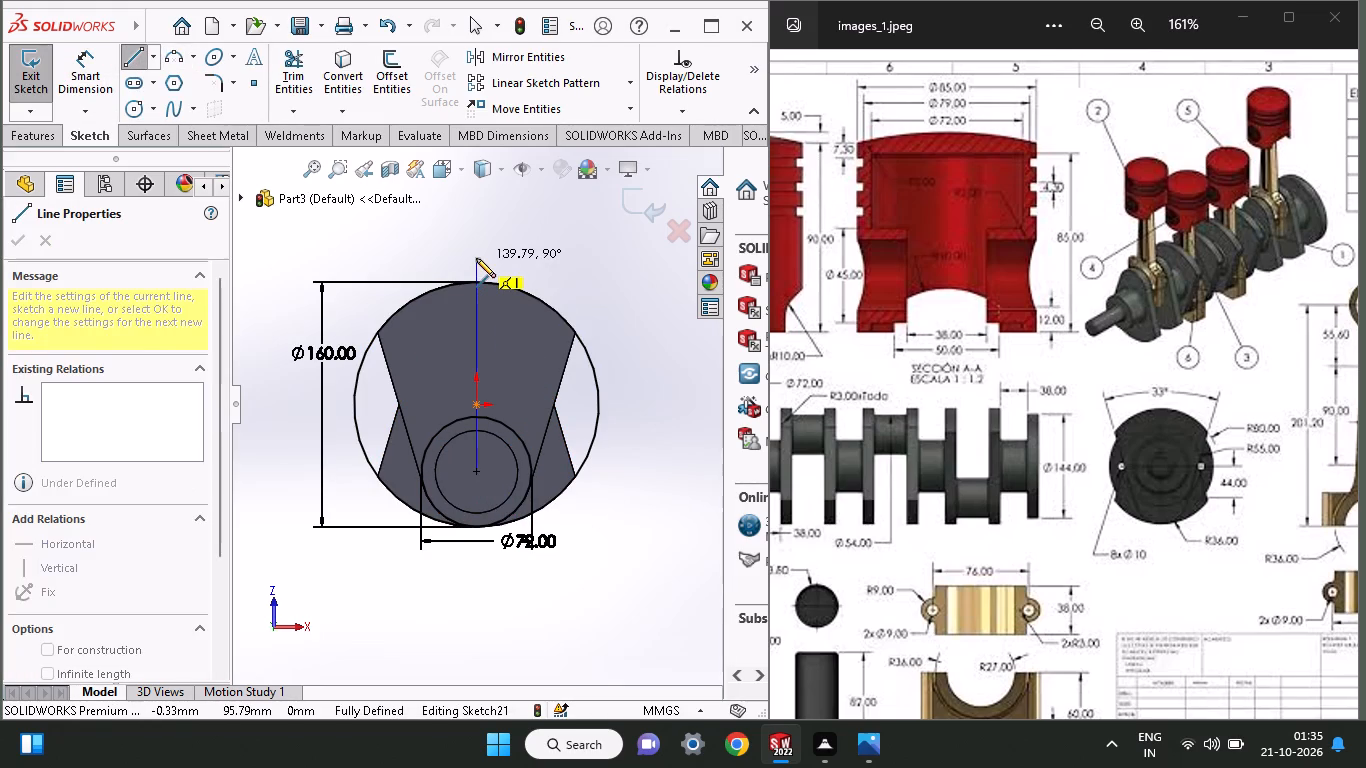
{"action": "left_click", "coordinate": [476, 258]}
{"action": "right_click", "coordinate": [504, 243]}
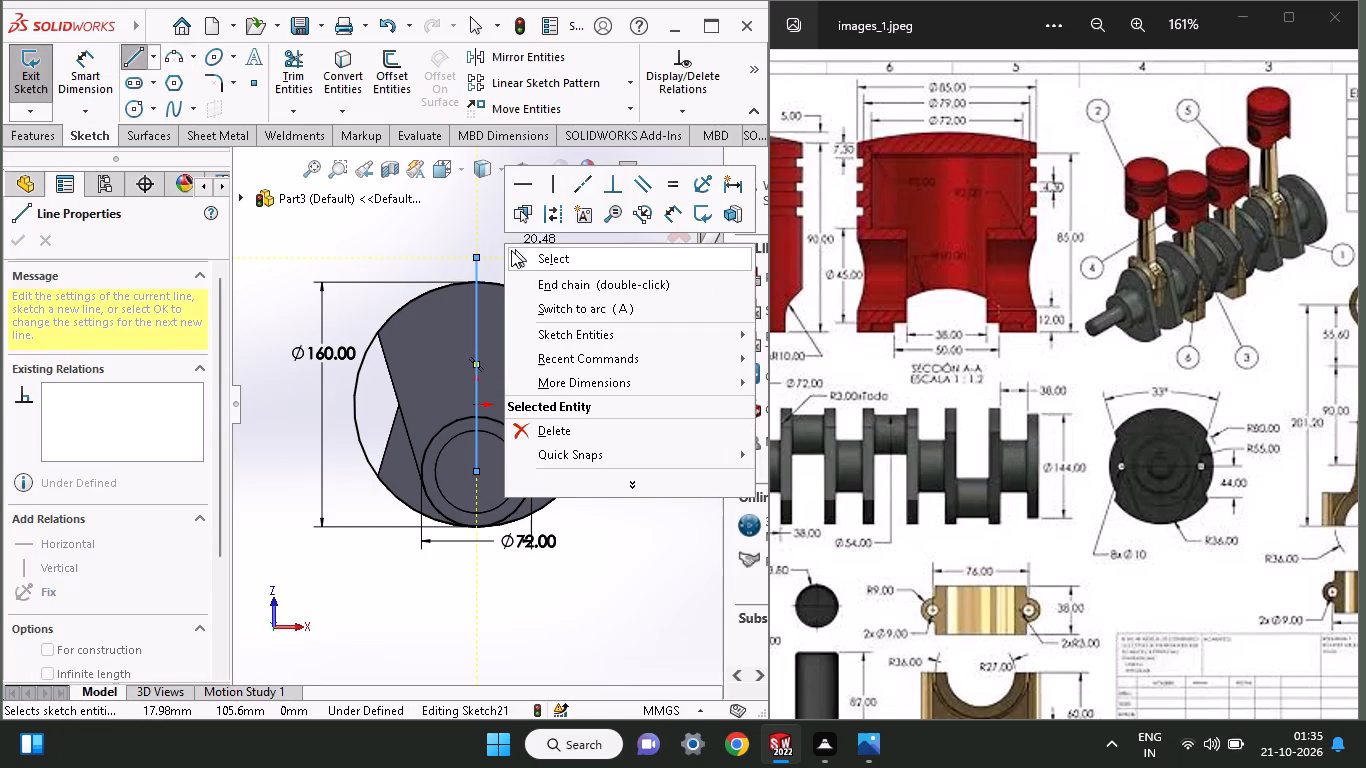
{"action": "left_click", "coordinate": [511, 250]}
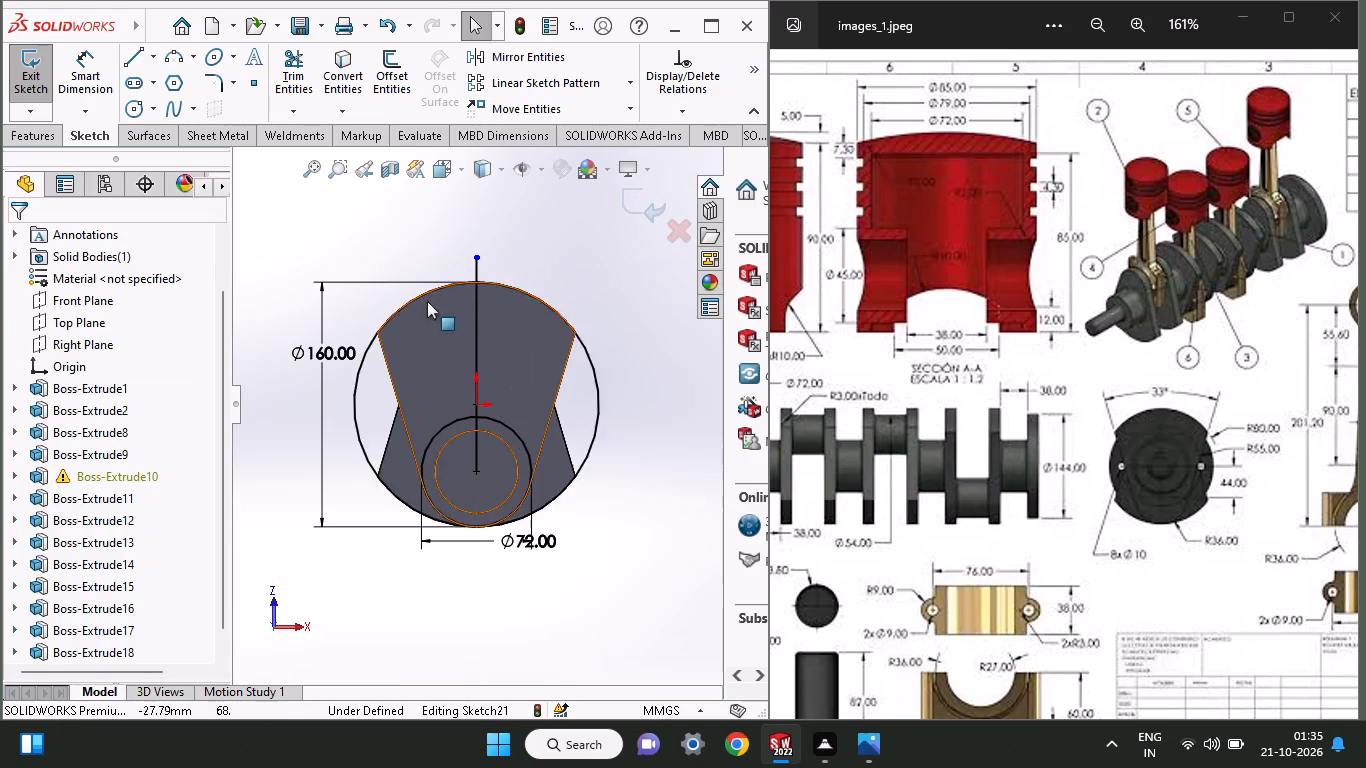
Draw two slanted lines, one on each side of the vertical line, converging toward the crankpin and extending past the large circle.
{"action": "left_click", "coordinate": [141, 57]}
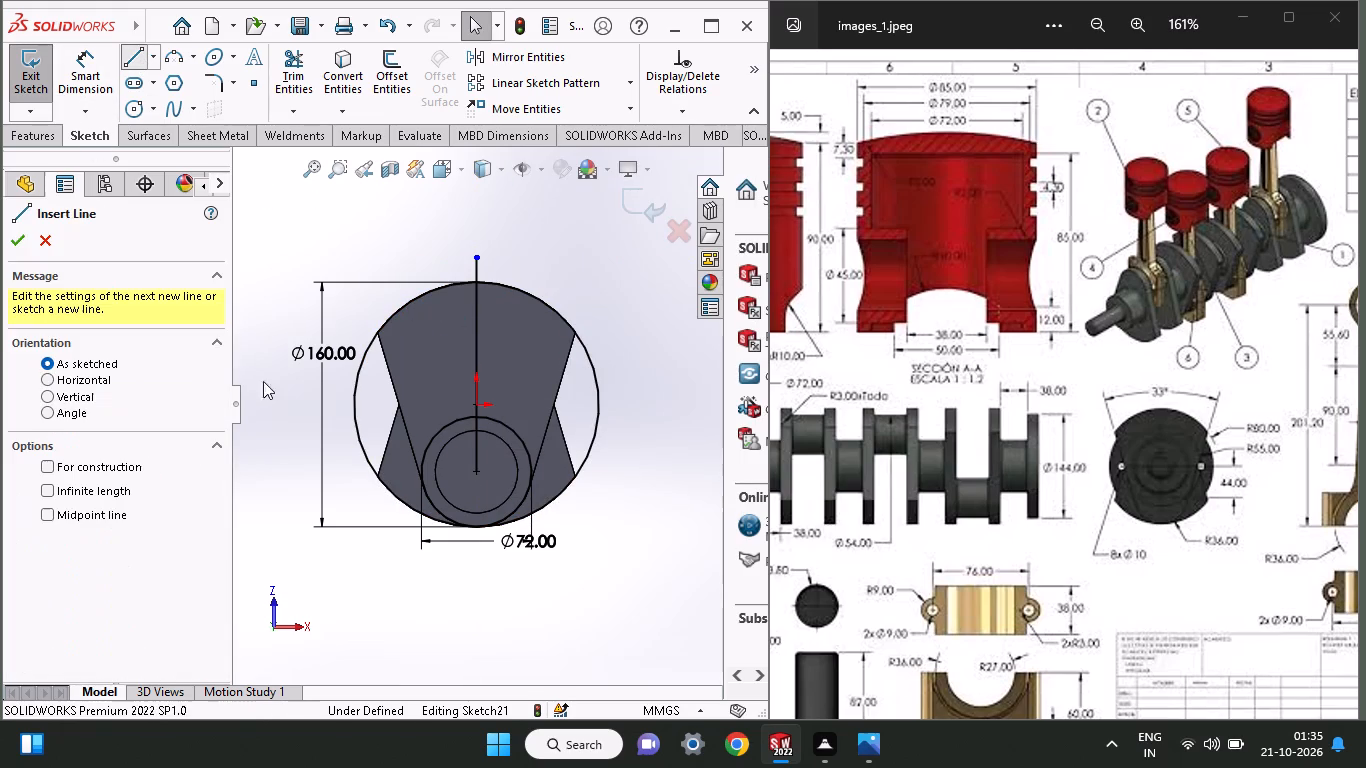
{"action": "left_click", "coordinate": [456, 543]}
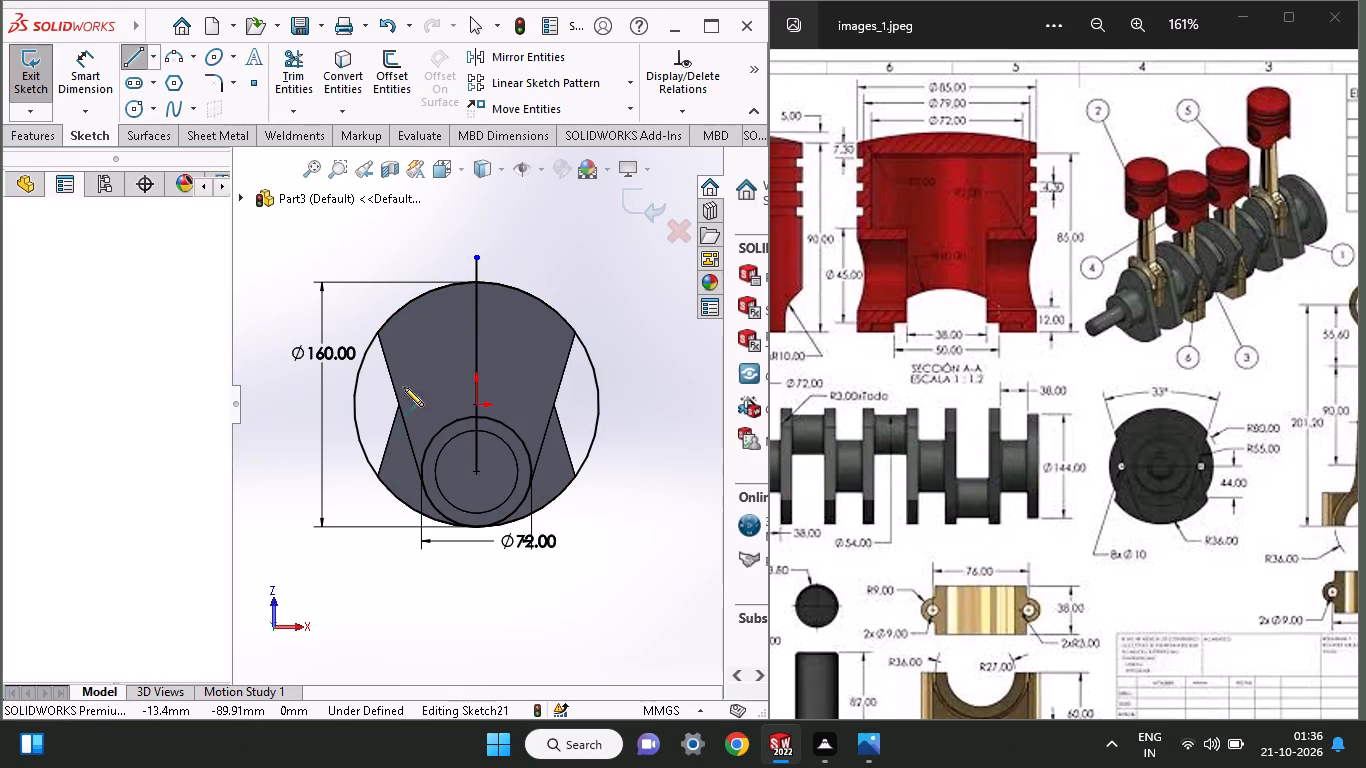
{"action": "left_click", "coordinate": [328, 249]}
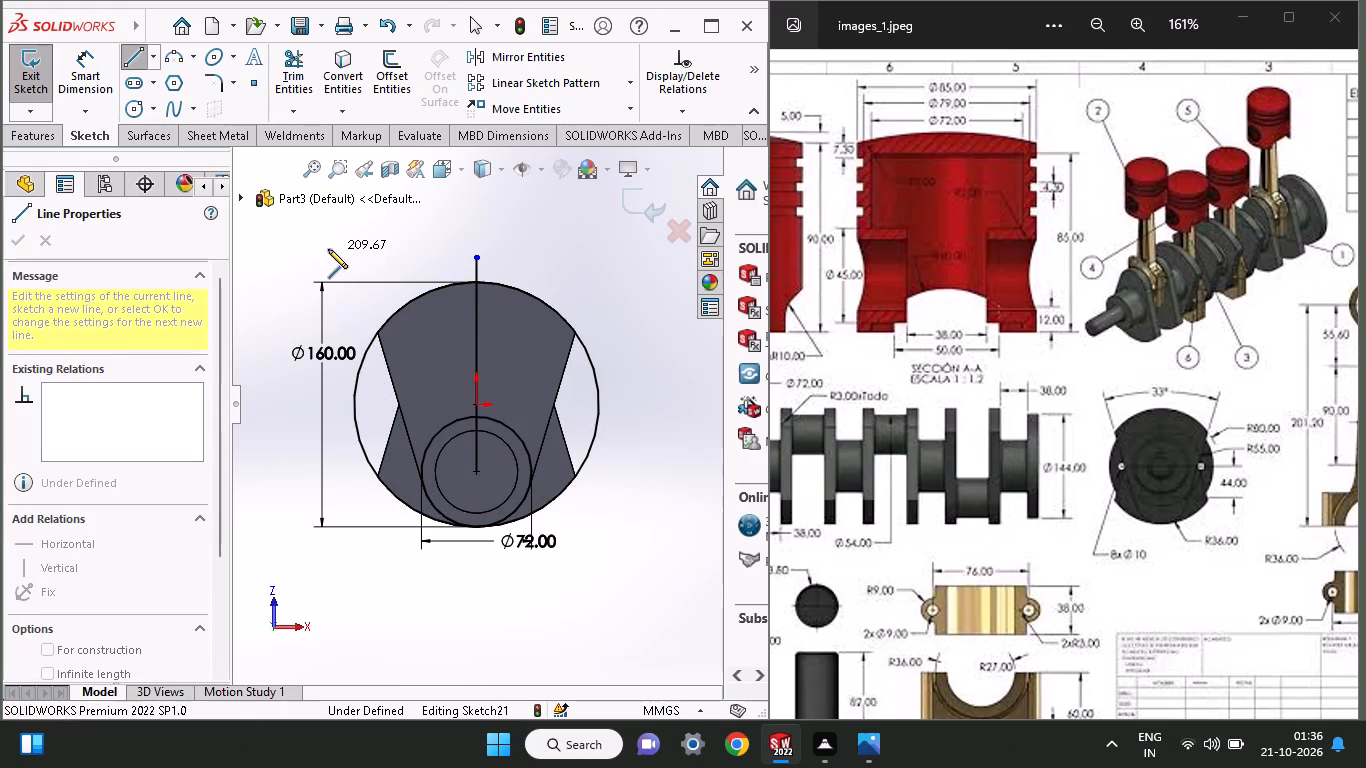
{"action": "right_click", "coordinate": [376, 246]}
{"action": "left_click", "coordinate": [380, 249]}
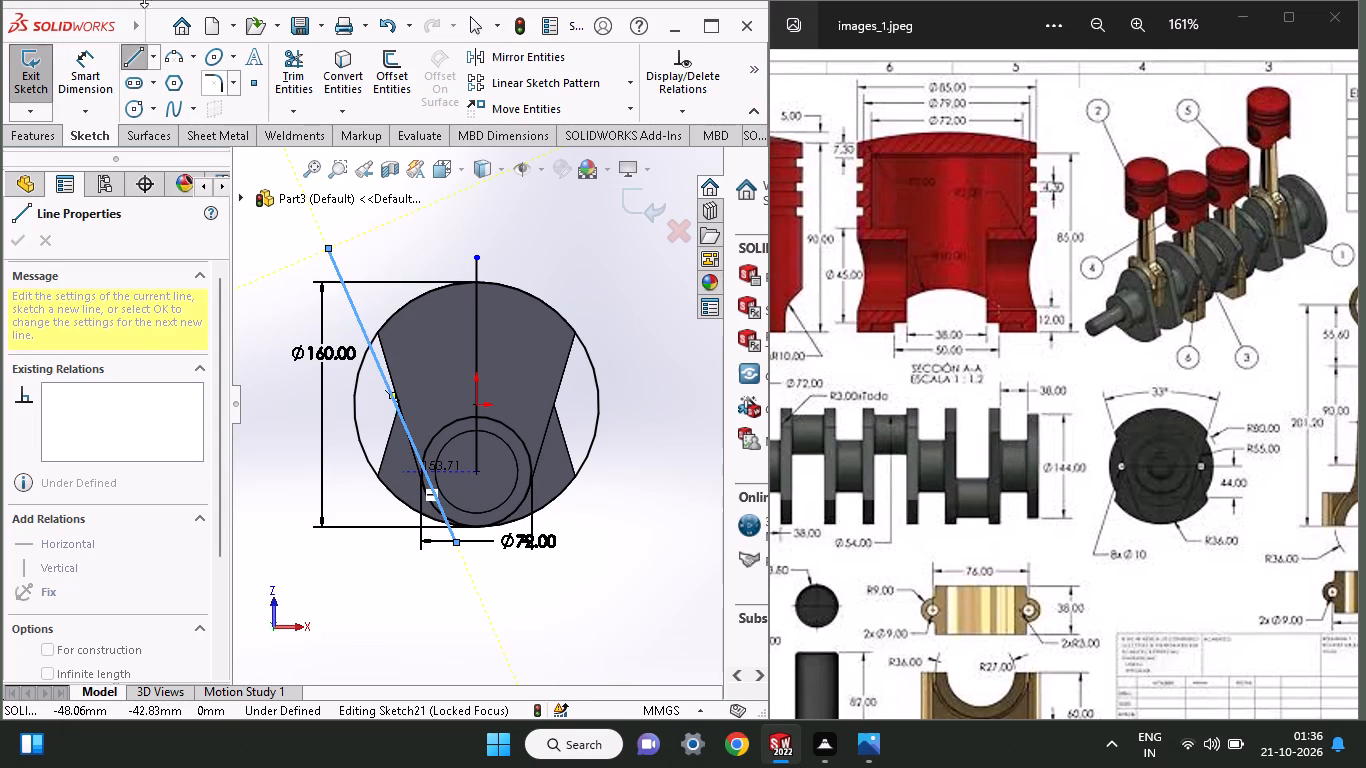
{"action": "left_click", "coordinate": [131, 49]}
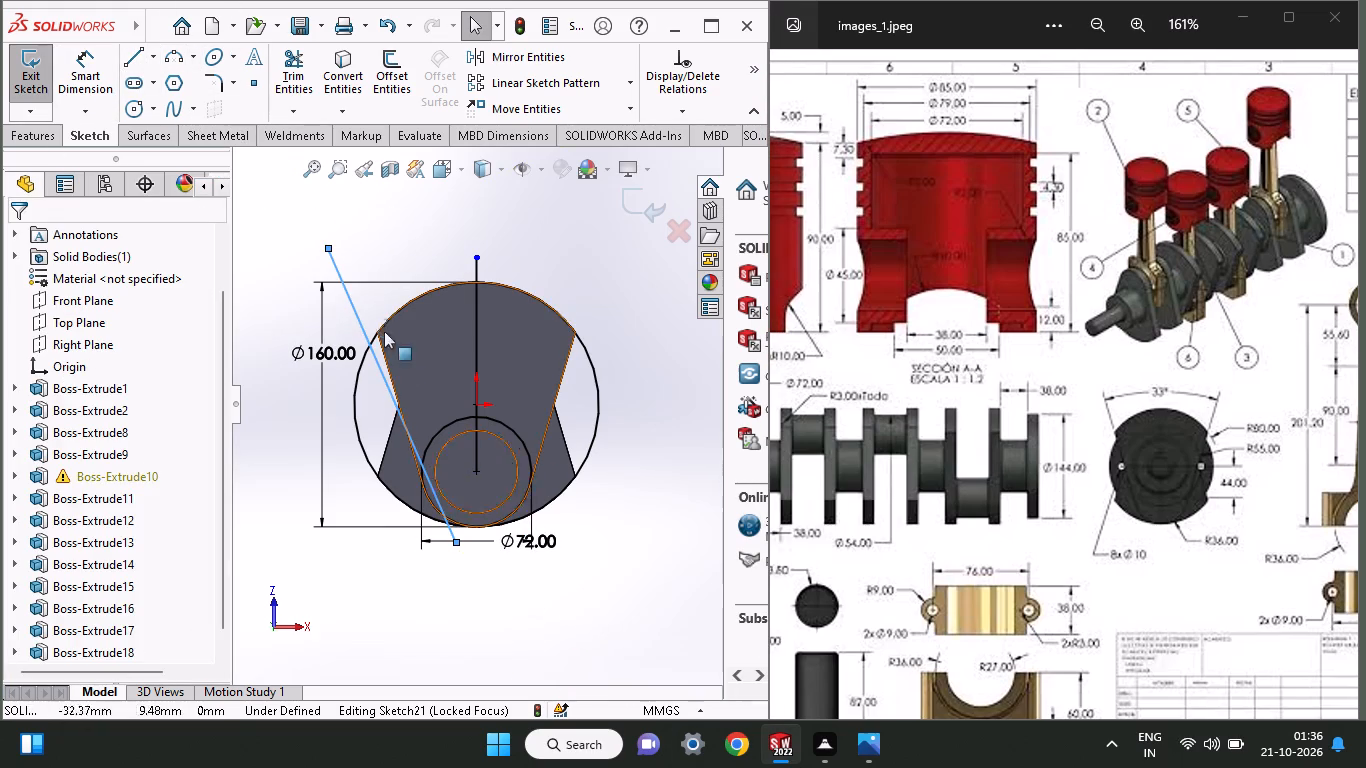
{"action": "left_click", "coordinate": [127, 45]}
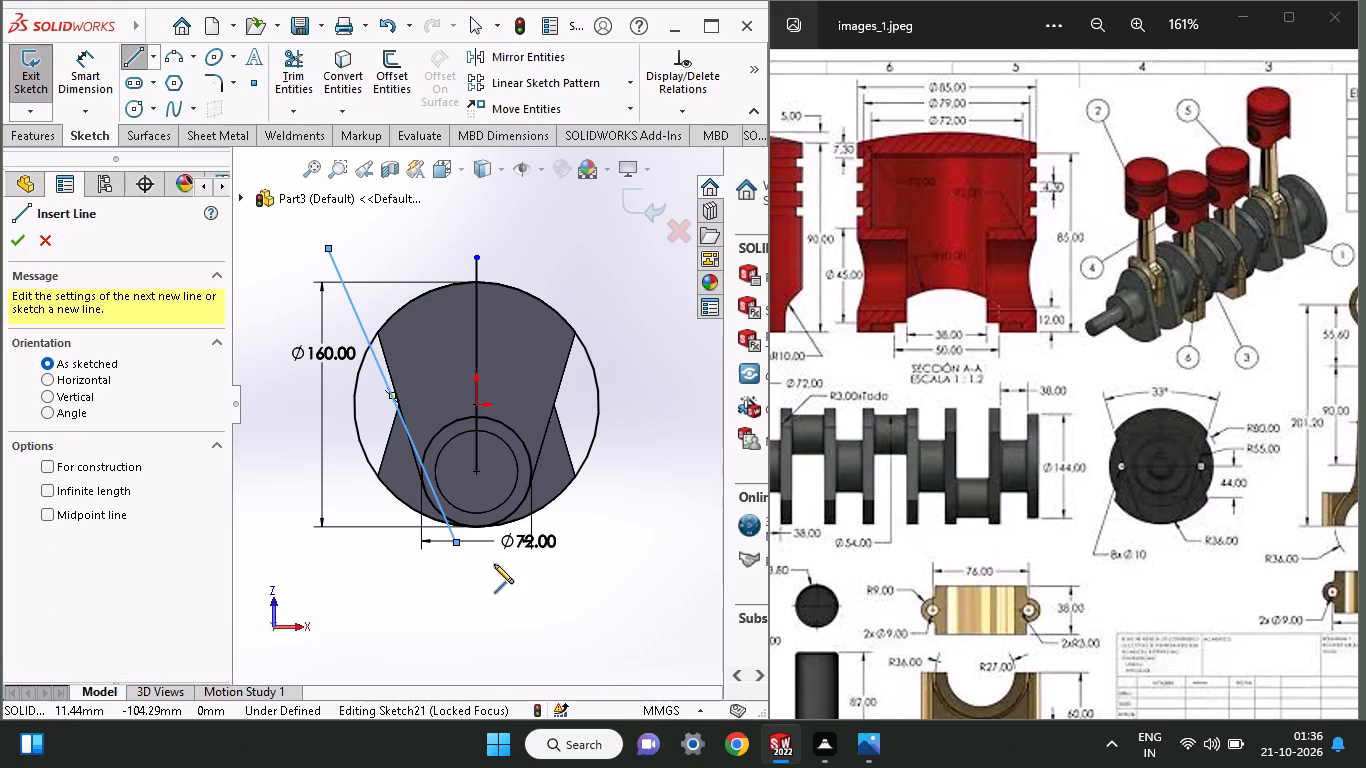
{"action": "left_click", "coordinate": [508, 557]}
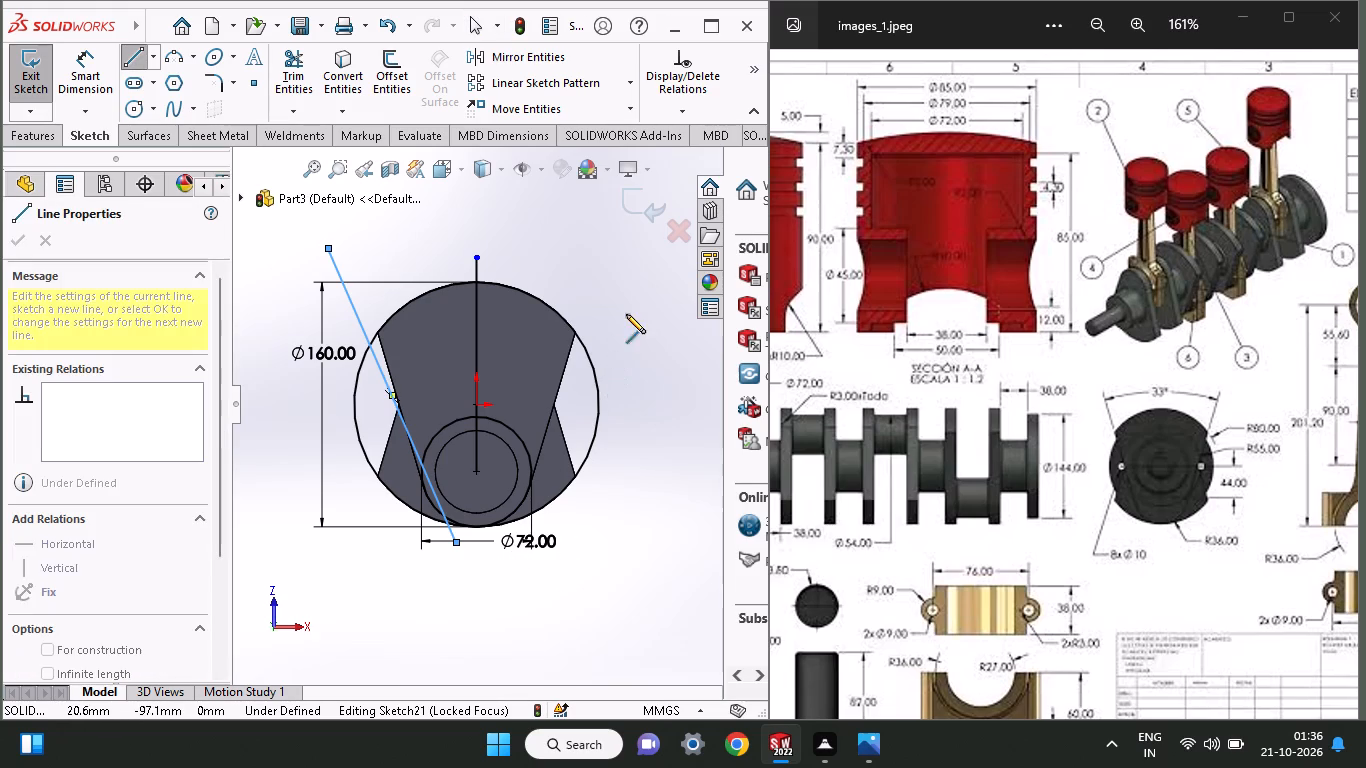
{"action": "left_click", "coordinate": [622, 278]}
{"action": "right_click", "coordinate": [648, 341]}
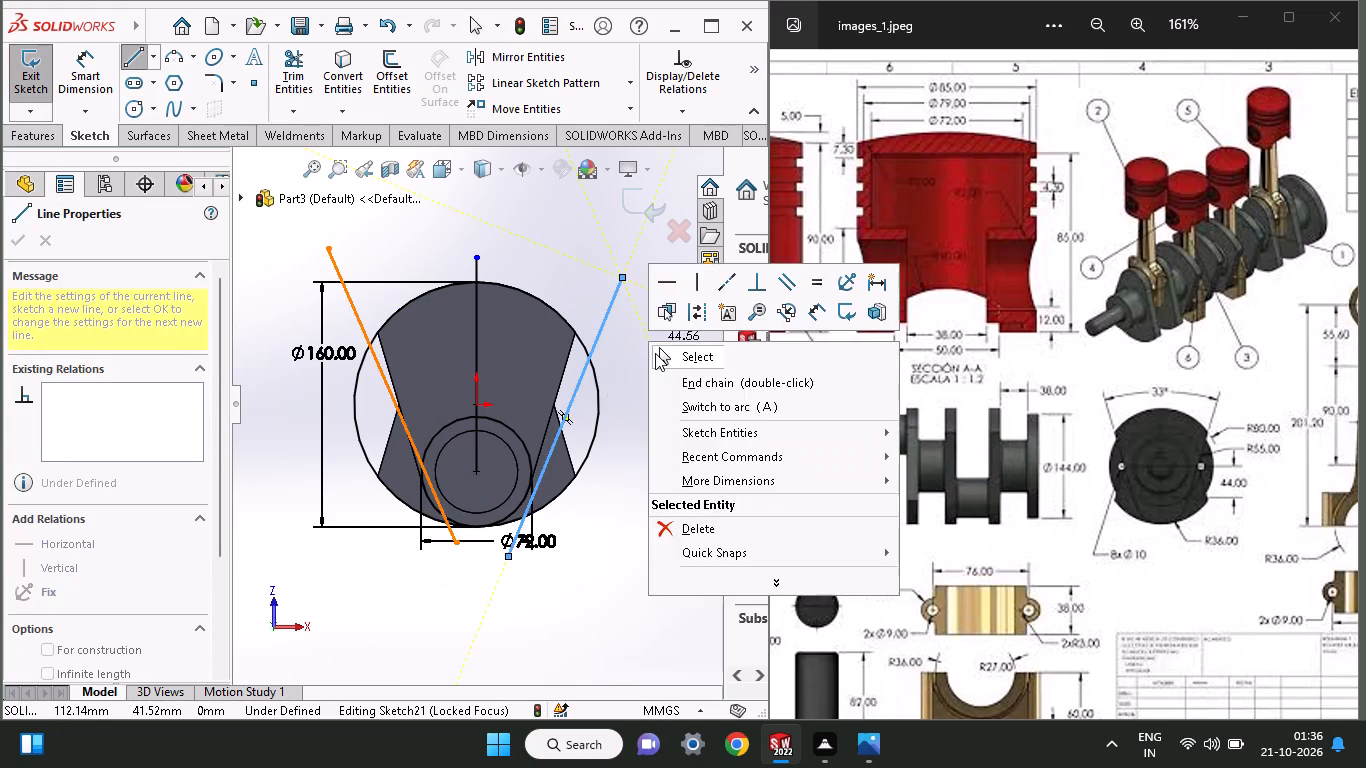
{"action": "left_click", "coordinate": [655, 353]}
Dimension the angle between each slanted line and the vertical line as 16.5°.
{"action": "left_click", "coordinate": [87, 54]}
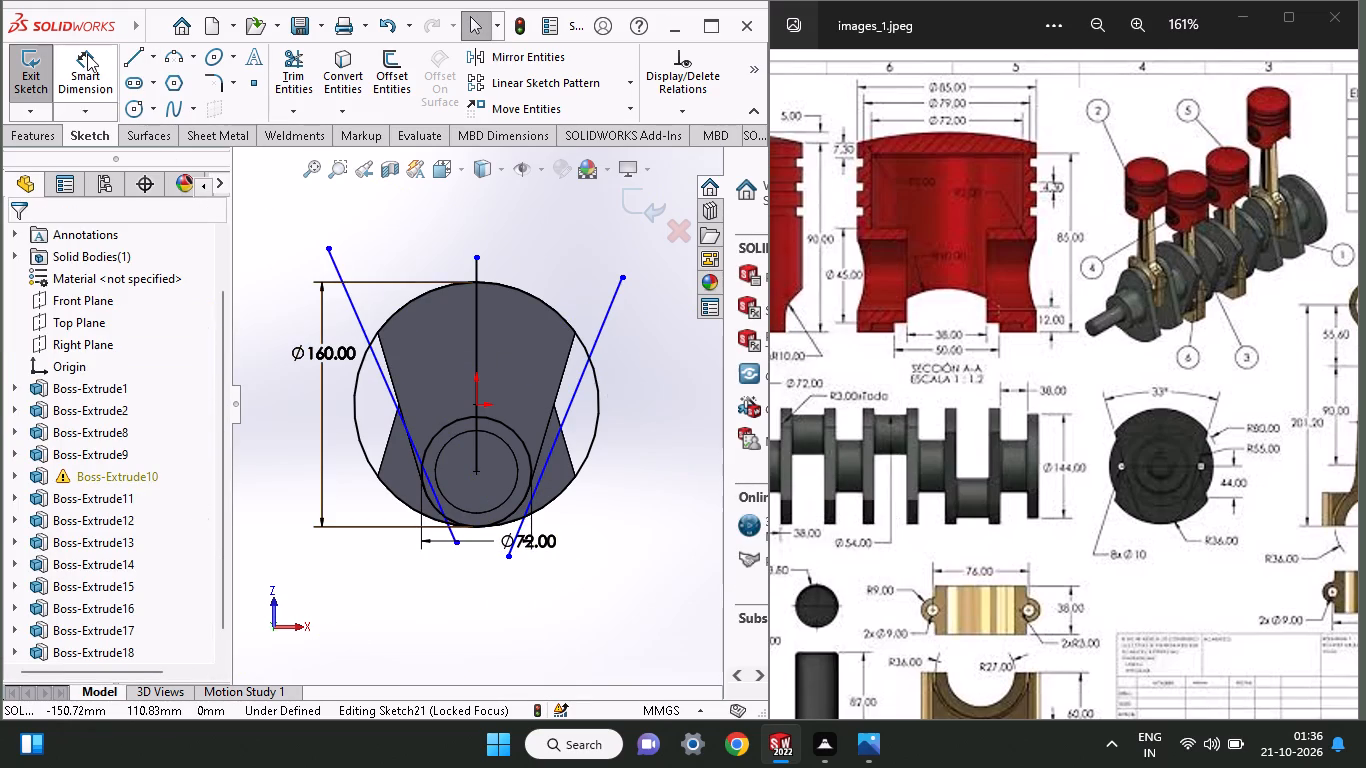
{"action": "left_click", "coordinate": [385, 376]}
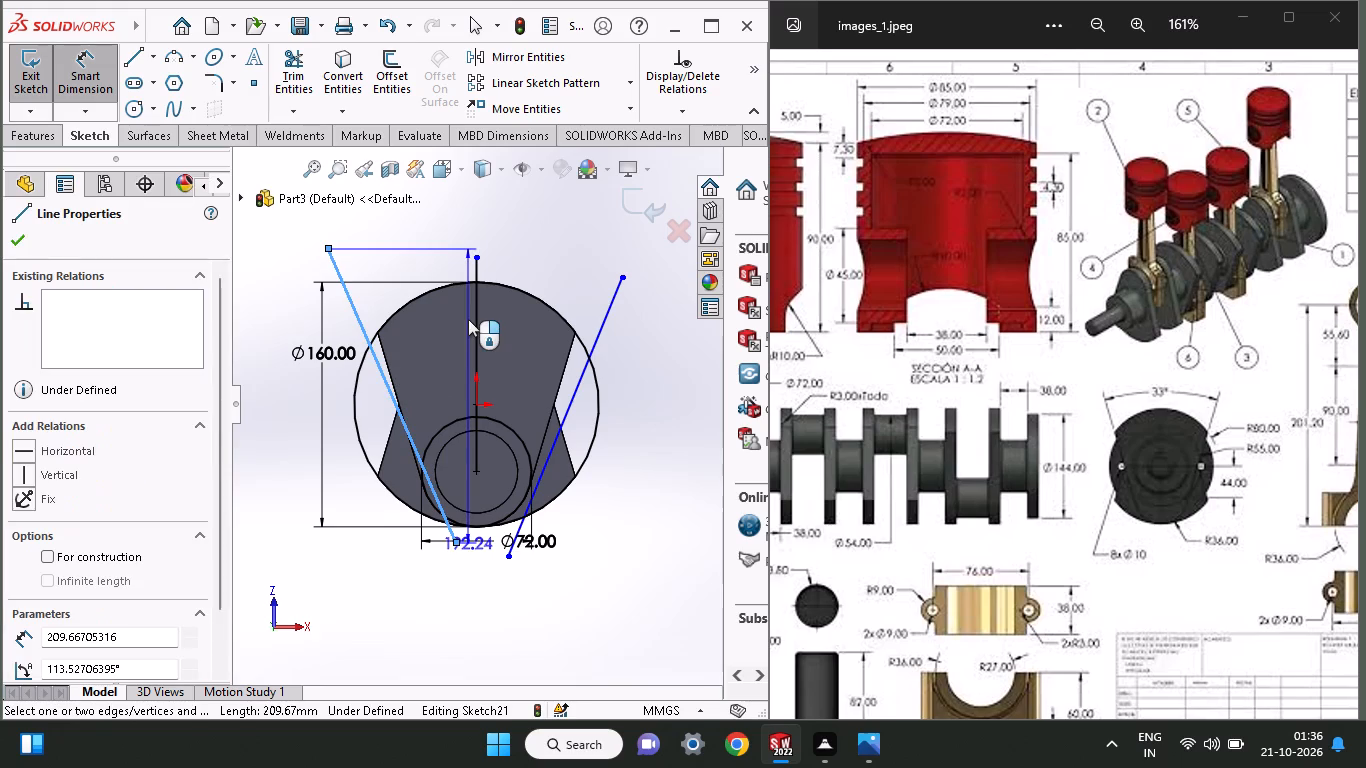
{"action": "left_click", "coordinate": [479, 315]}
{"action": "left_click", "coordinate": [418, 326]}
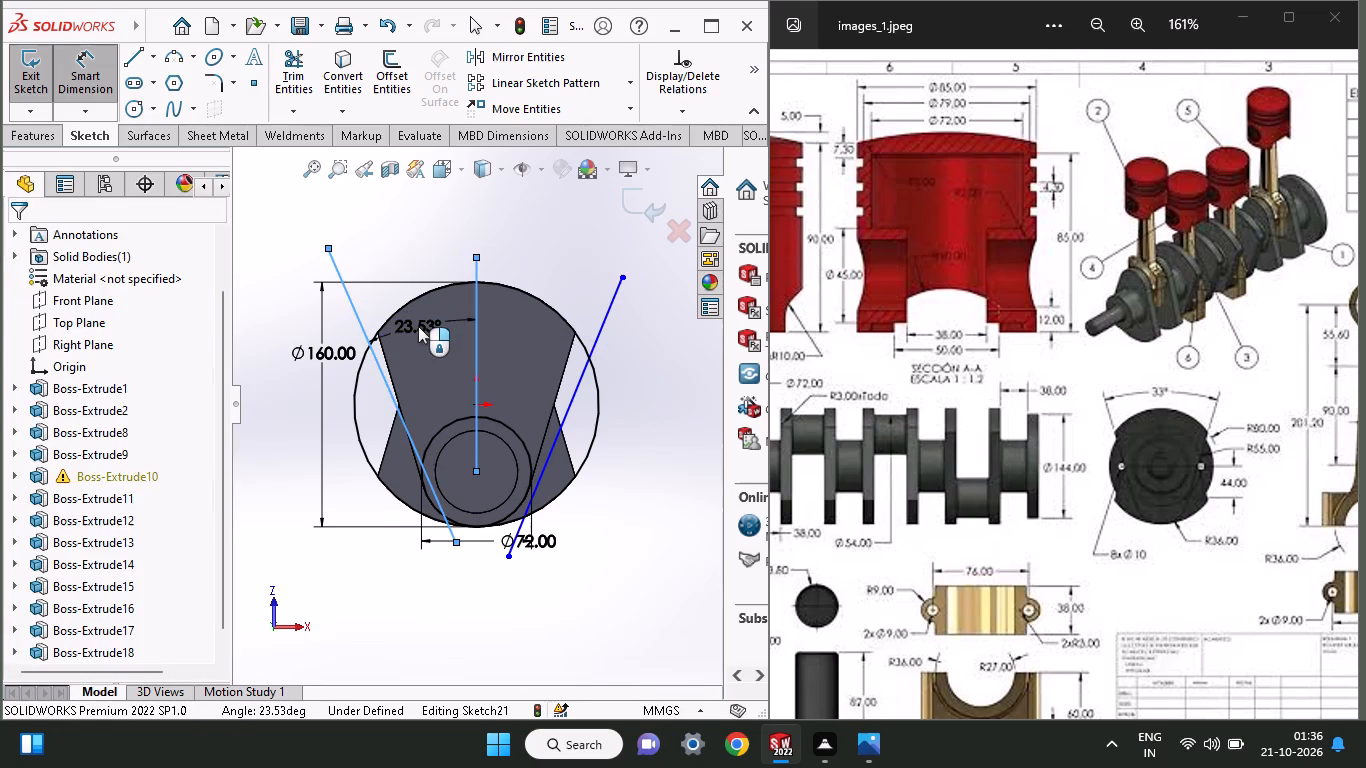
{"action": "type", "text": "33/2"}
{"action": "key", "text": "Return"}
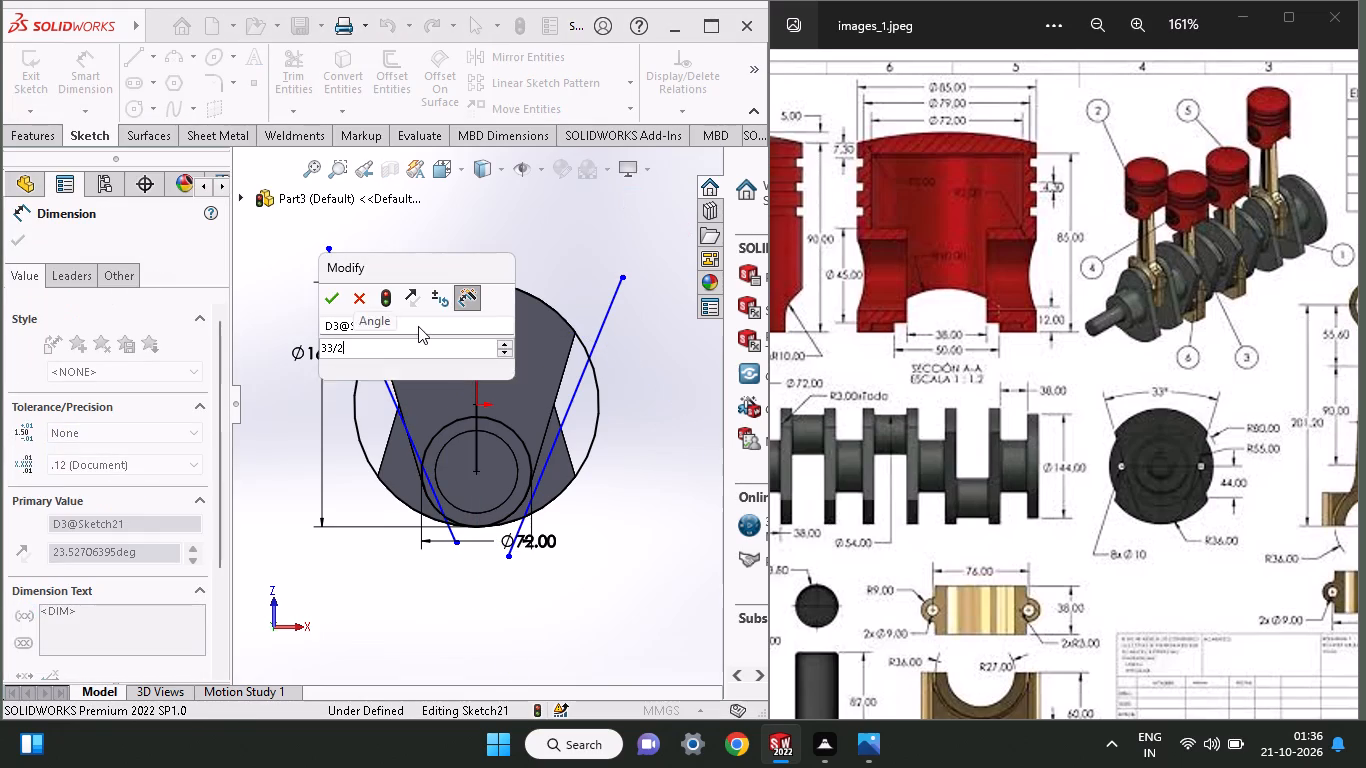
{"action": "left_click", "coordinate": [576, 390]}
{"action": "left_click", "coordinate": [475, 342]}
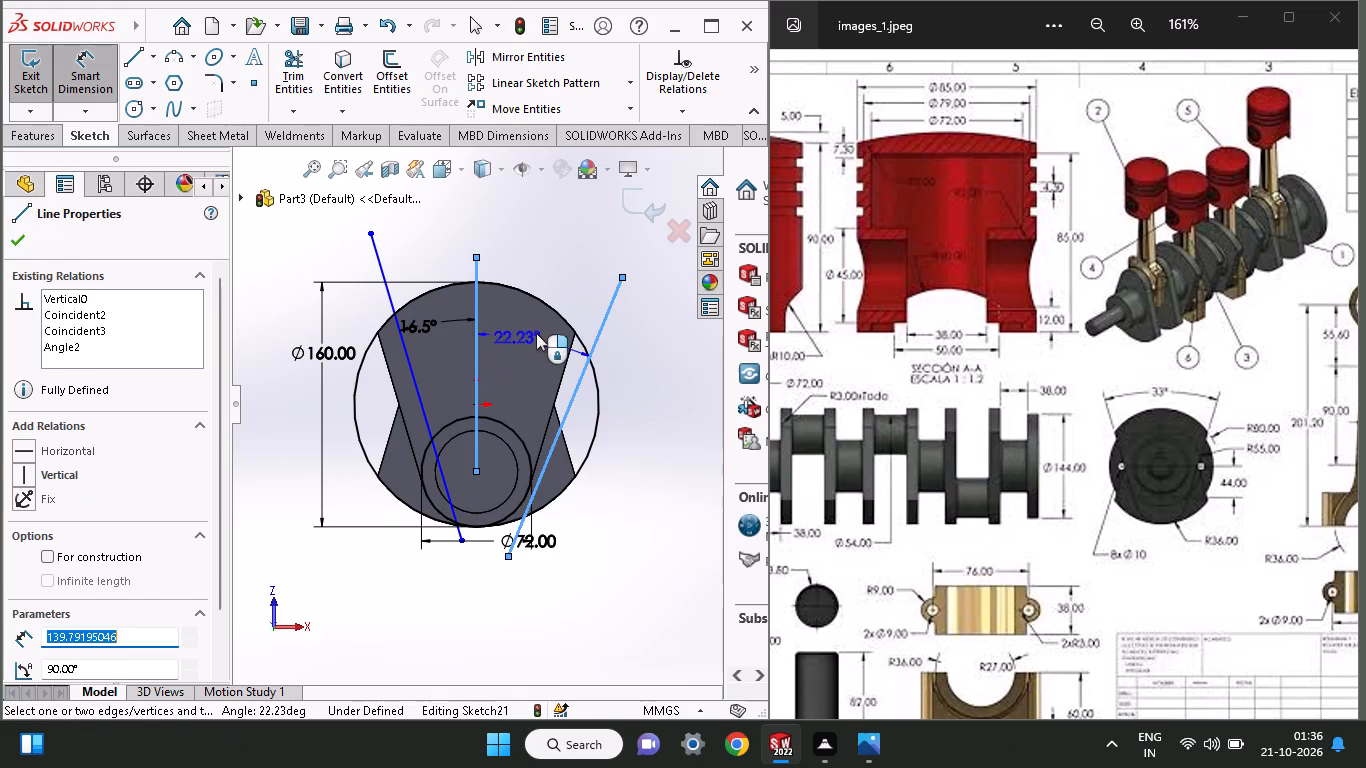
{"action": "left_click", "coordinate": [543, 332]}
{"action": "type", "text": "16.5"}
{"action": "key", "text": "Return"}
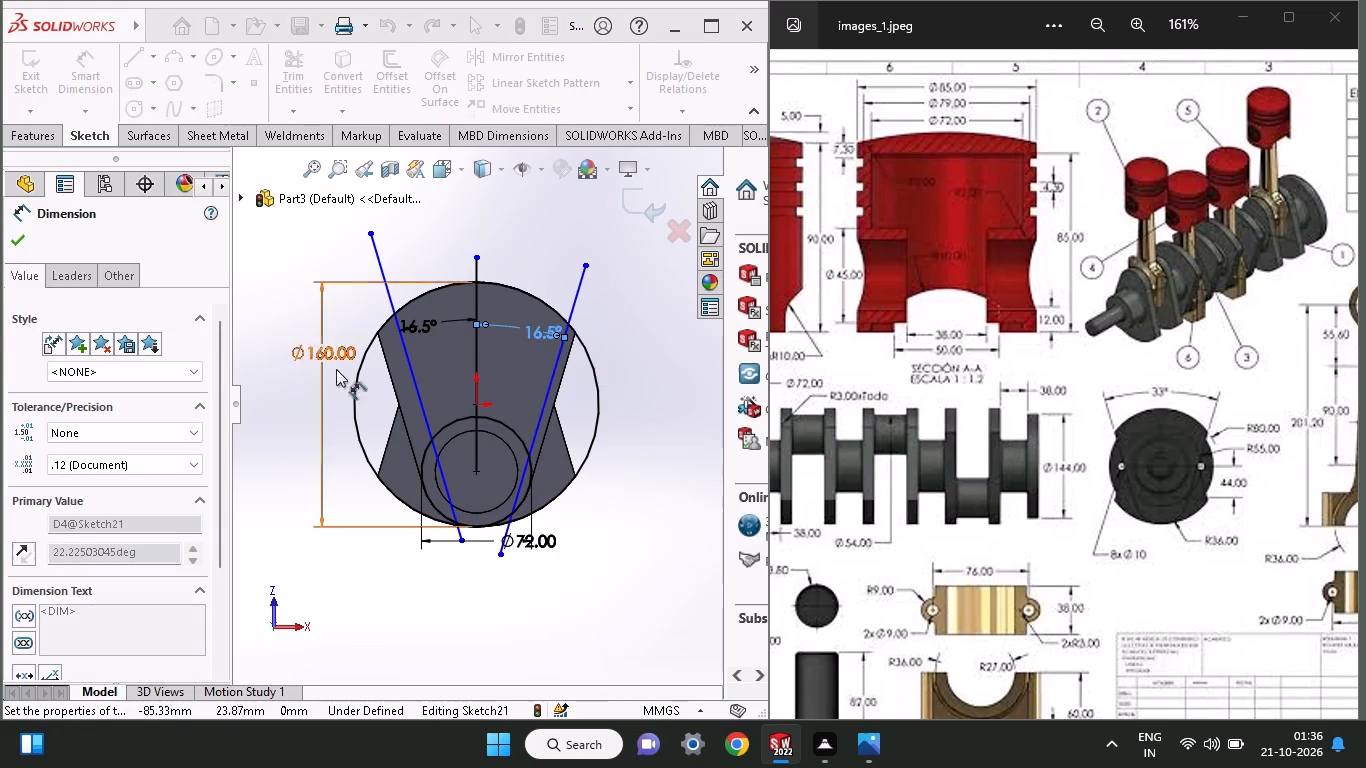
{"action": "left_click", "coordinate": [19, 243]}
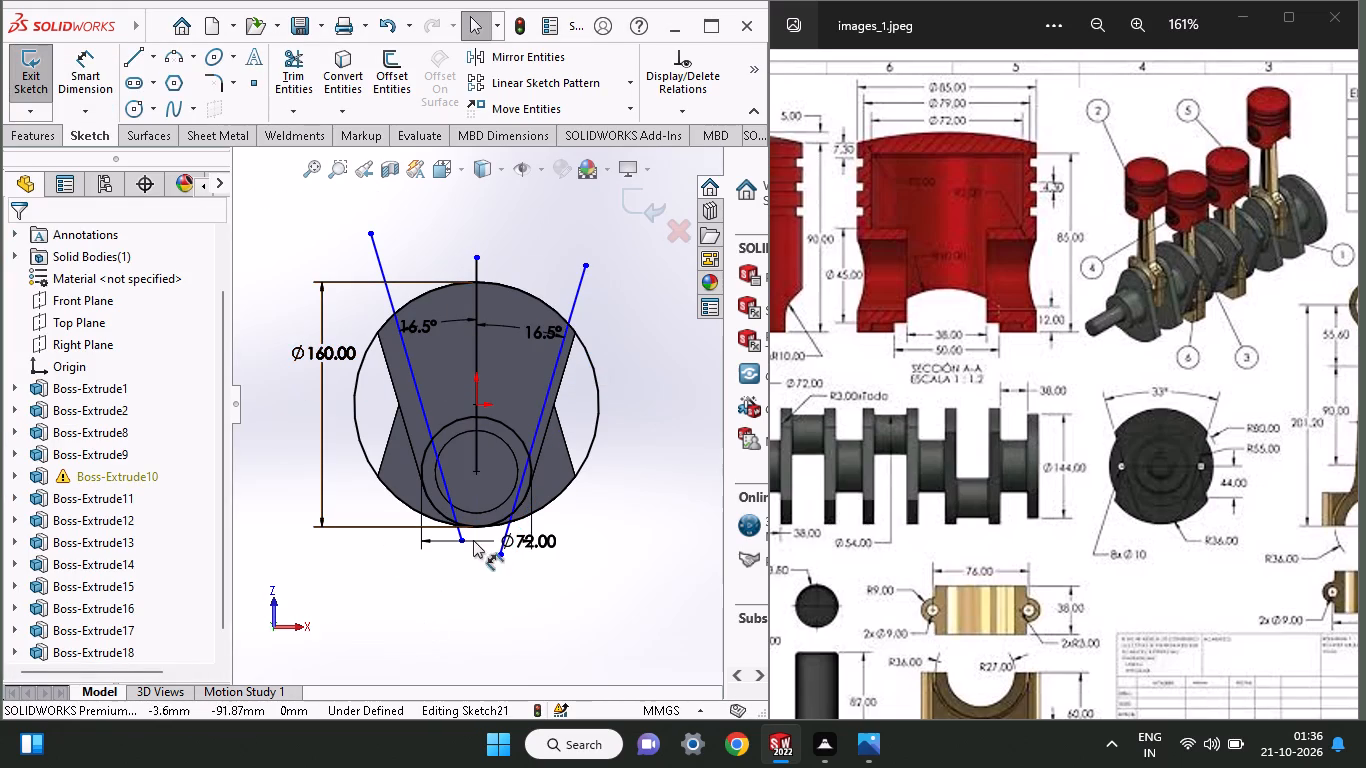
Make both slanted lines tangent to the 72 mm circle with Tangent relations.
{"action": "left_click", "coordinate": [435, 513], "text": "shift"}
{"action": "left_click", "coordinate": [445, 486], "text": "shift"}
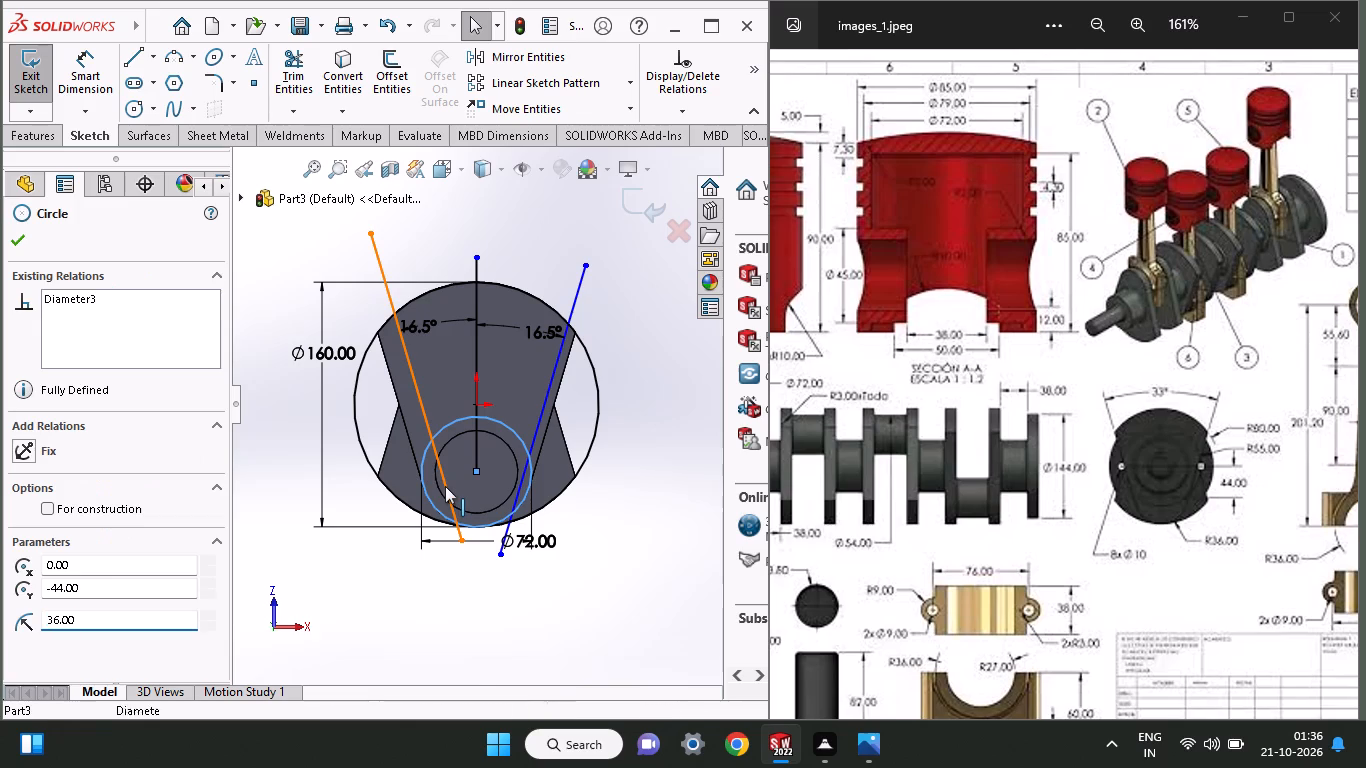
{"action": "left_click", "coordinate": [46, 565]}
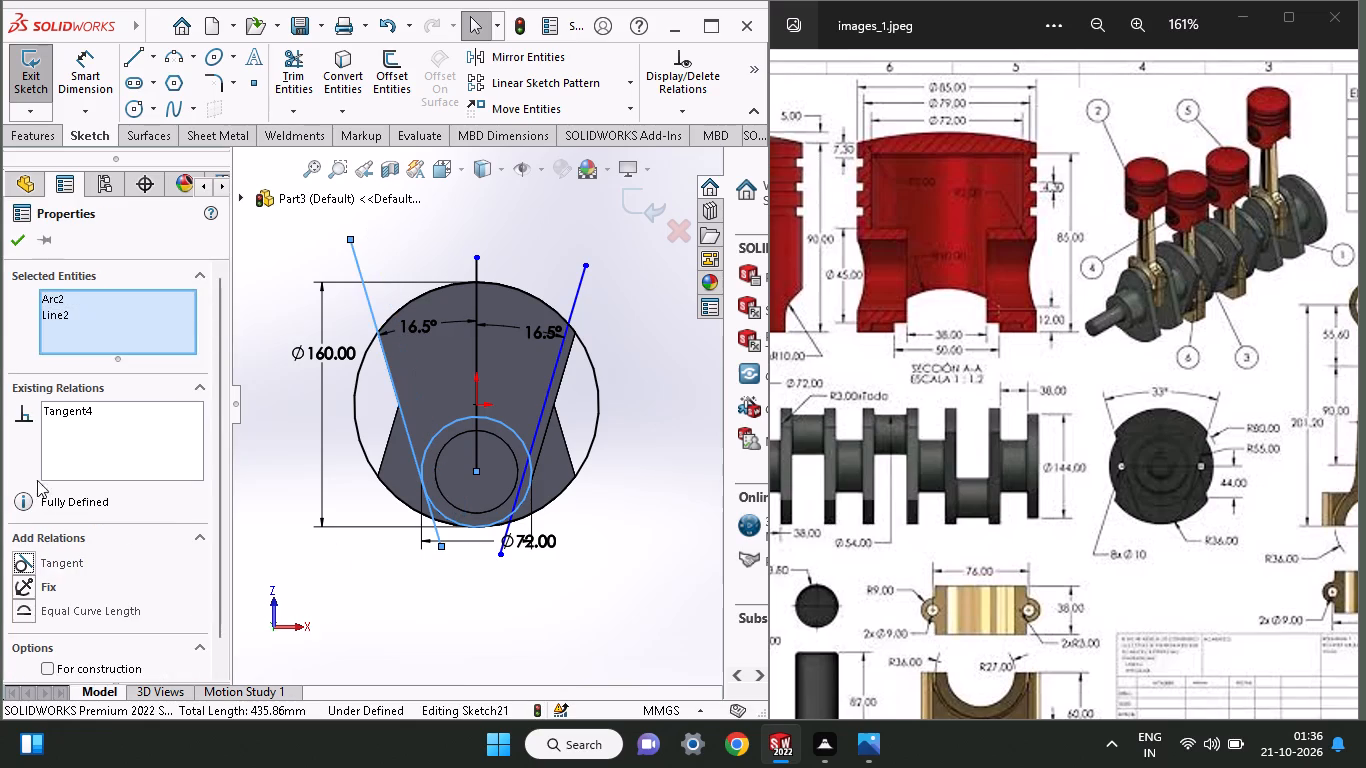
{"action": "left_click", "coordinate": [16, 245]}
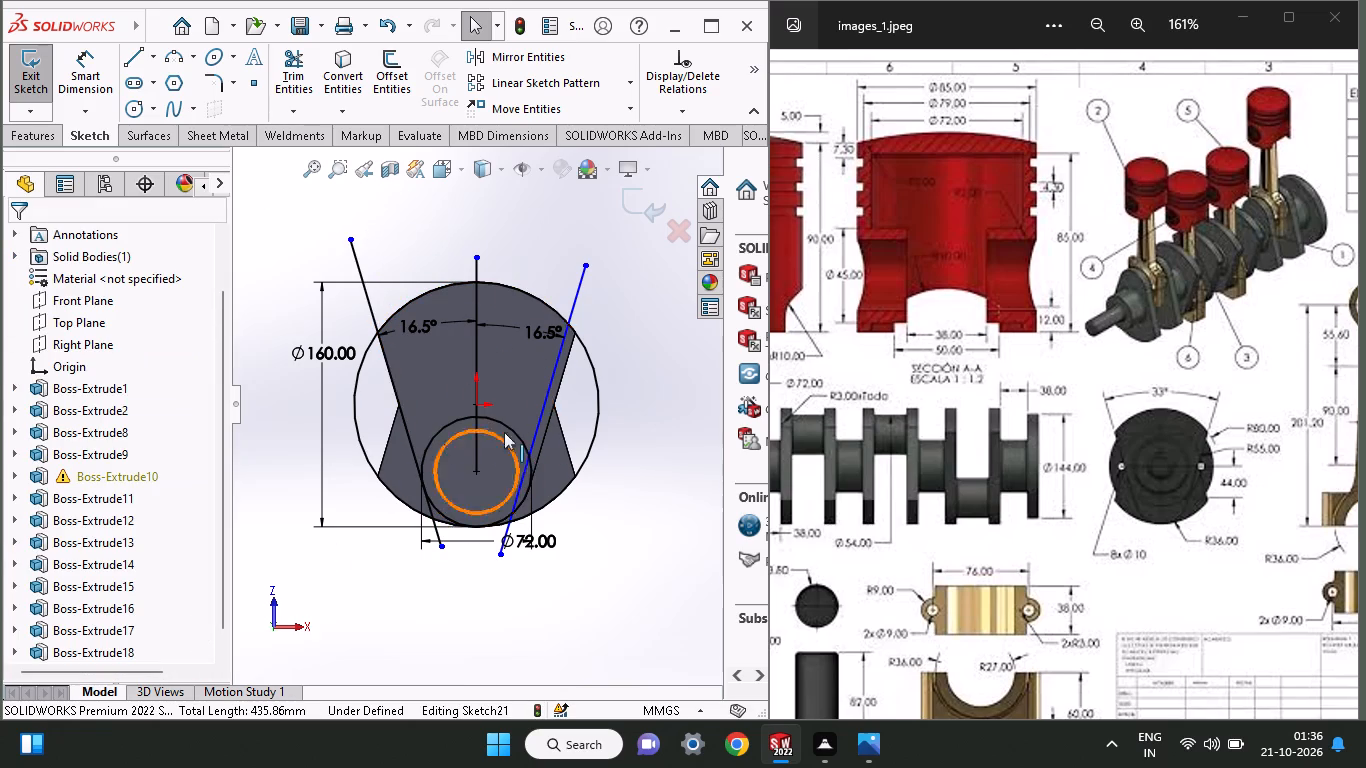
{"action": "left_click", "coordinate": [522, 439], "text": "shift"}
{"action": "left_click", "coordinate": [536, 423], "text": "shift"}
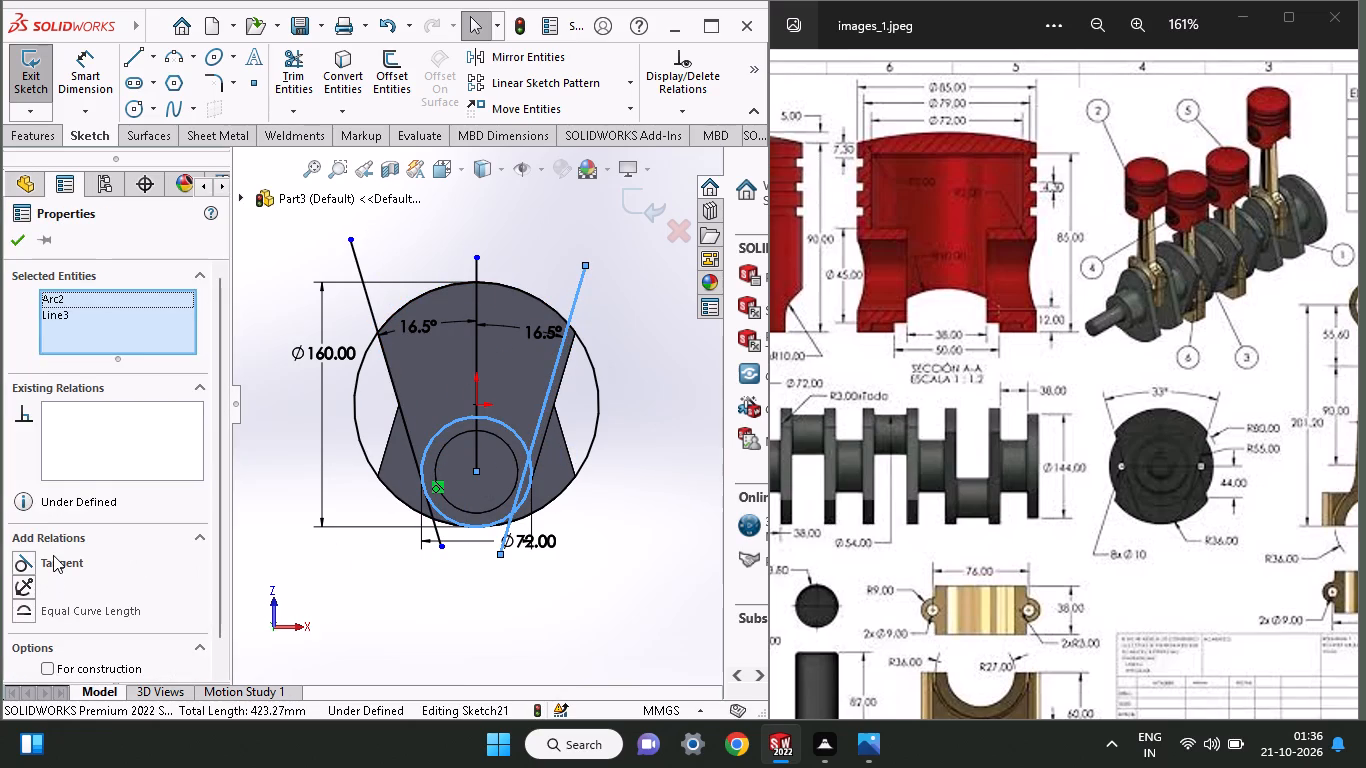
{"action": "left_click", "coordinate": [53, 555]}
{"action": "left_click", "coordinate": [20, 244]}
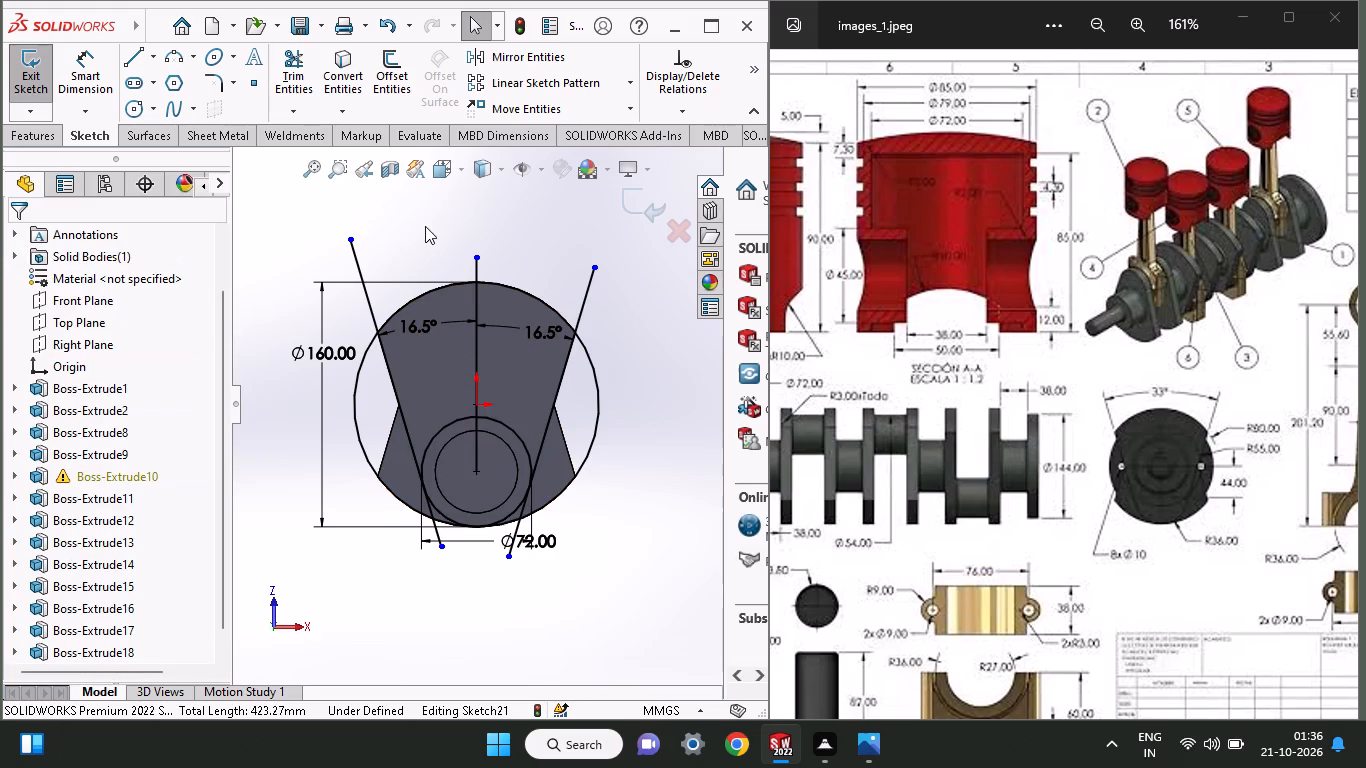
Power-trim the three lines' ends above the 160 mm circle and that circle's side arcs outside the slanted lines.
{"action": "left_click", "coordinate": [287, 83]}
{"action": "left_click_drag", "start_coordinate": [328, 253], "coordinate": [383, 273]}
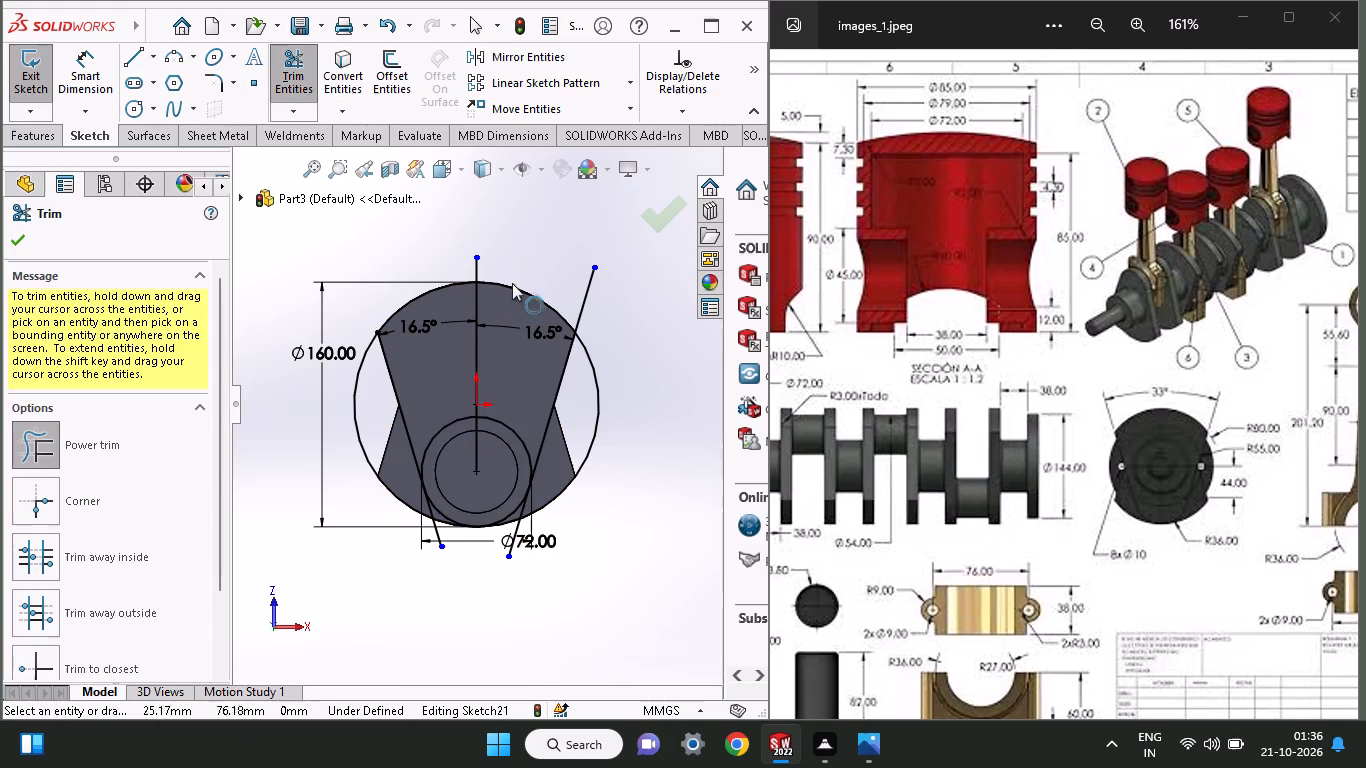
{"action": "left_click_drag", "start_coordinate": [439, 267], "coordinate": [499, 268]}
{"action": "left_click_drag", "start_coordinate": [478, 267], "coordinate": [482, 264]}
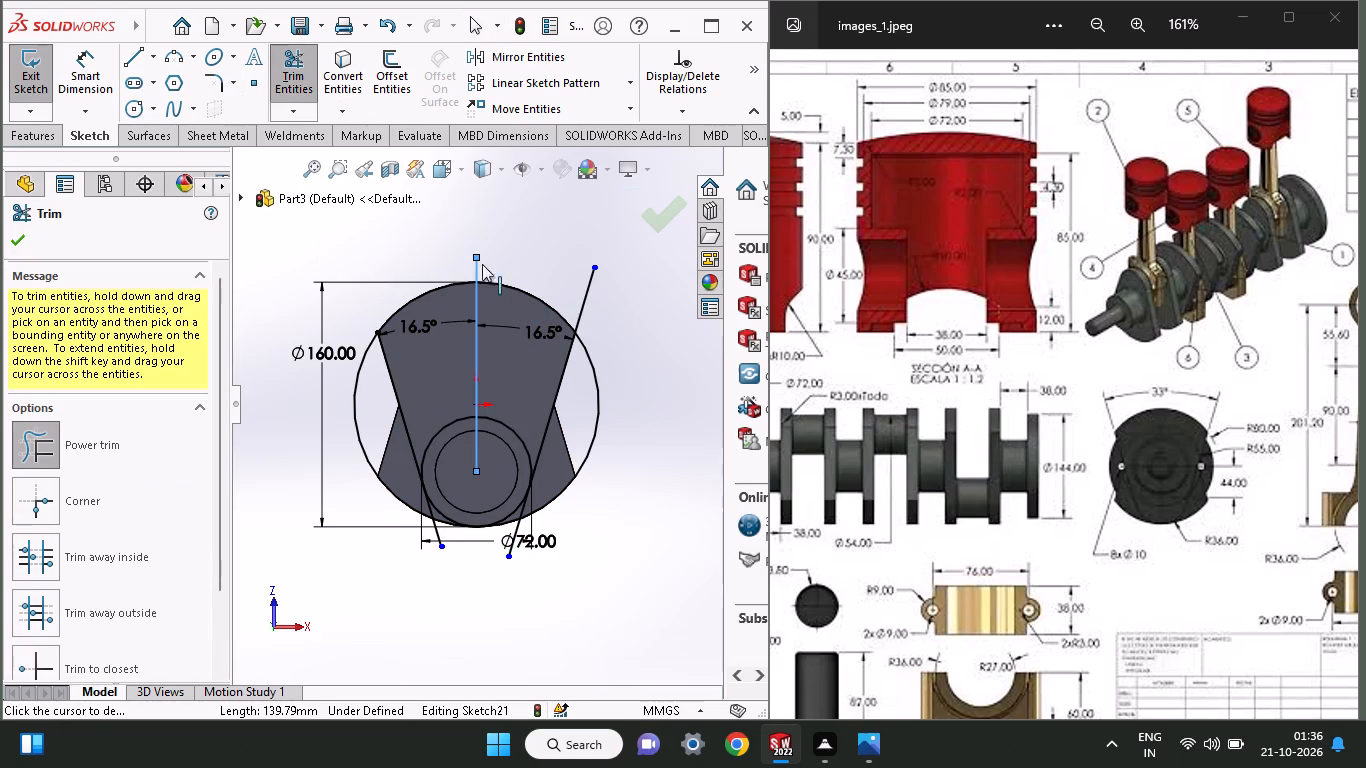
{"action": "left_click_drag", "start_coordinate": [482, 264], "coordinate": [492, 263]}
{"action": "left_click_drag", "start_coordinate": [427, 275], "coordinate": [516, 269]}
{"action": "left_click_drag", "start_coordinate": [546, 264], "coordinate": [608, 316]}
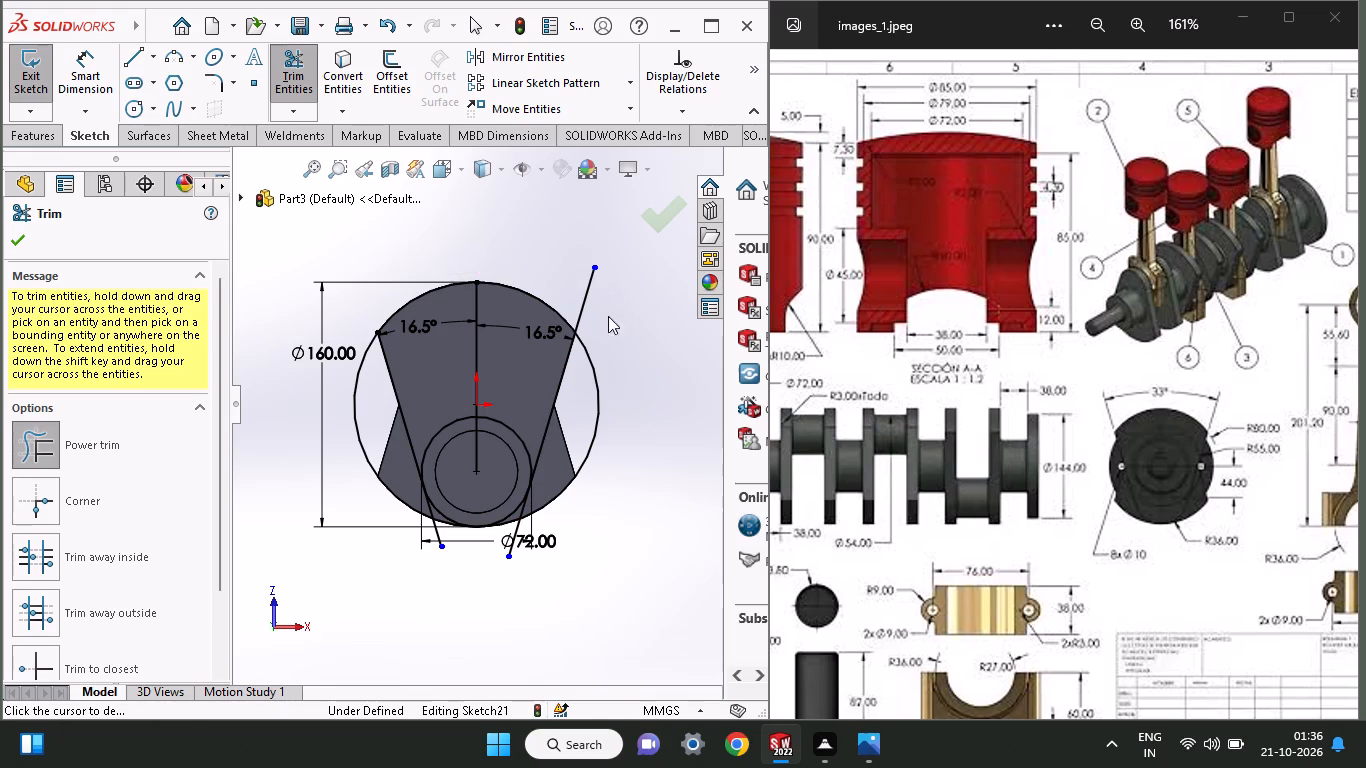
{"action": "left_click_drag", "start_coordinate": [608, 316], "coordinate": [614, 327]}
{"action": "left_click_drag", "start_coordinate": [582, 294], "coordinate": [573, 294]}
{"action": "left_click_drag", "start_coordinate": [545, 289], "coordinate": [601, 347]}
{"action": "left_click_drag", "start_coordinate": [604, 336], "coordinate": [567, 518]}
{"action": "left_click_drag", "start_coordinate": [288, 397], "coordinate": [389, 518]}
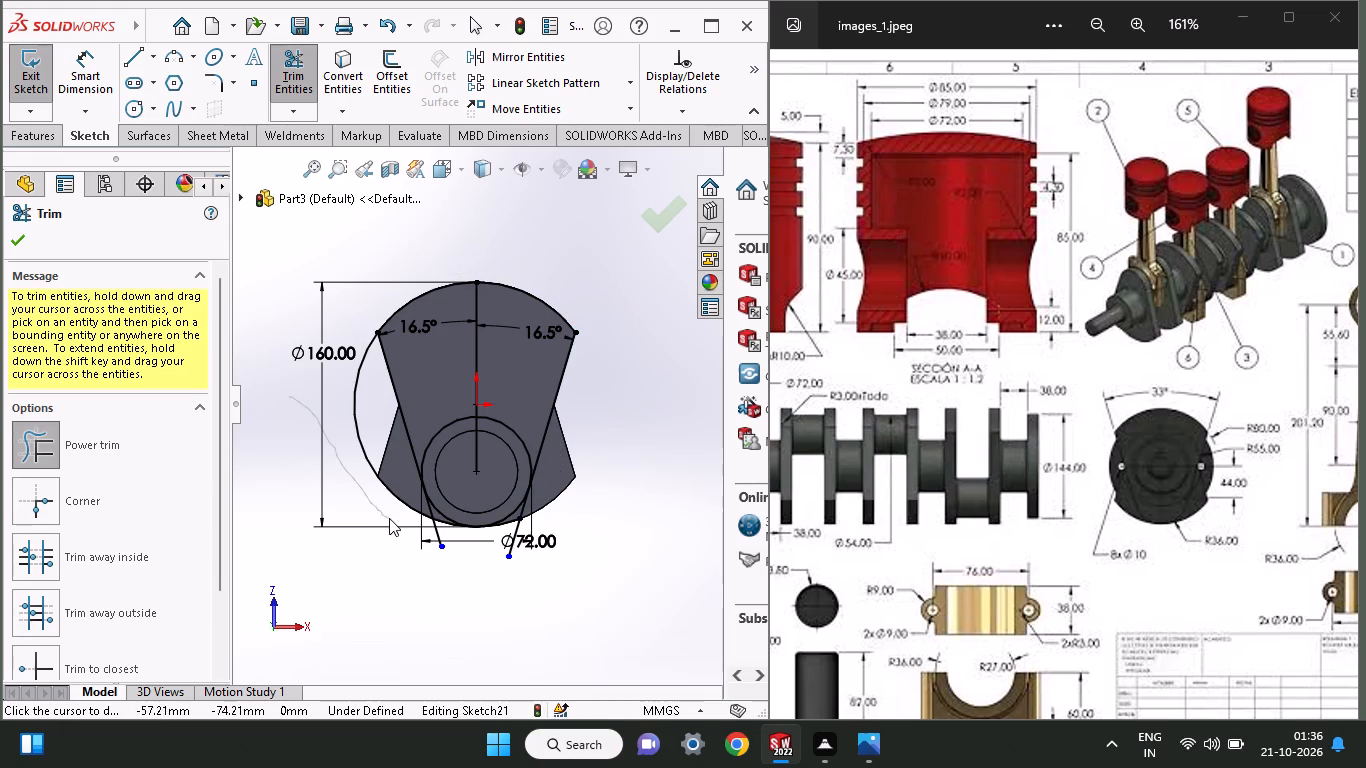
{"action": "left_click_drag", "start_coordinate": [389, 518], "coordinate": [381, 442]}
{"action": "left_click_drag", "start_coordinate": [397, 521], "coordinate": [399, 477]}
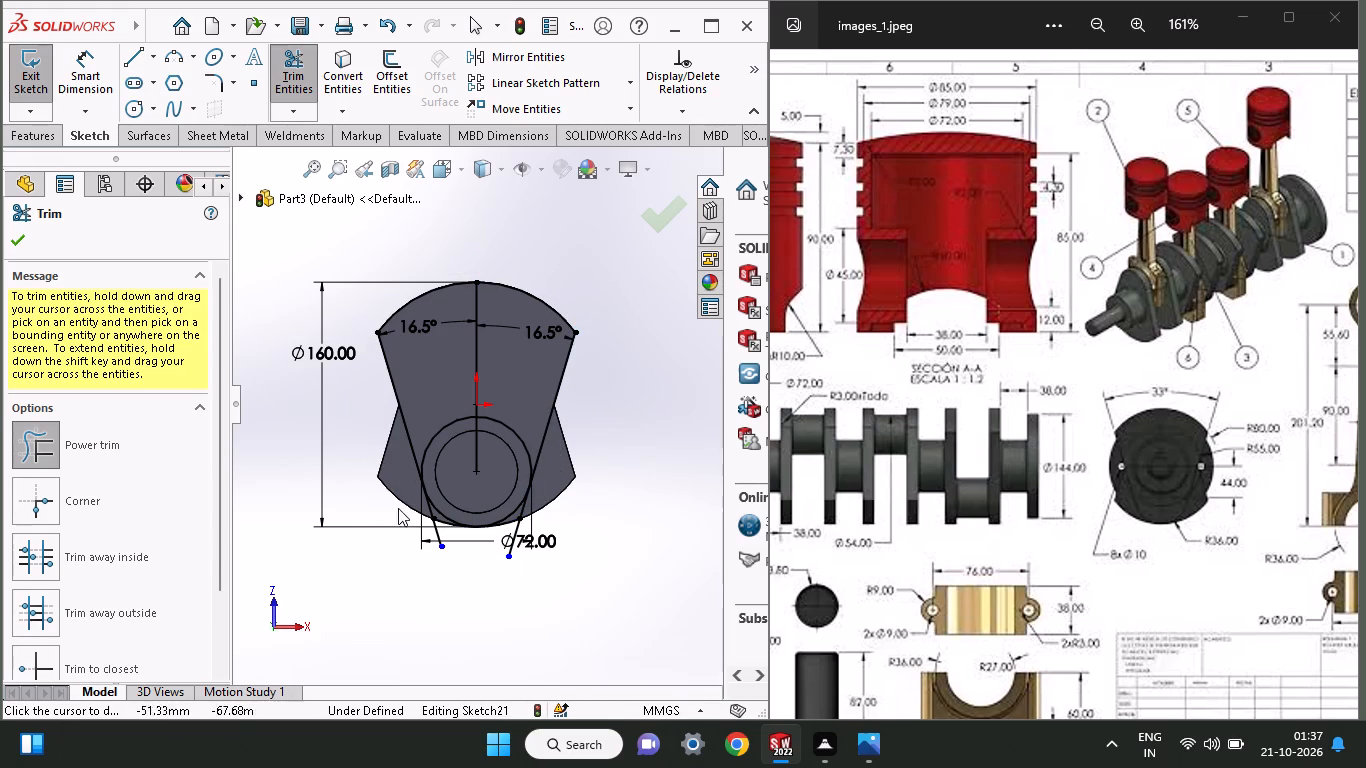
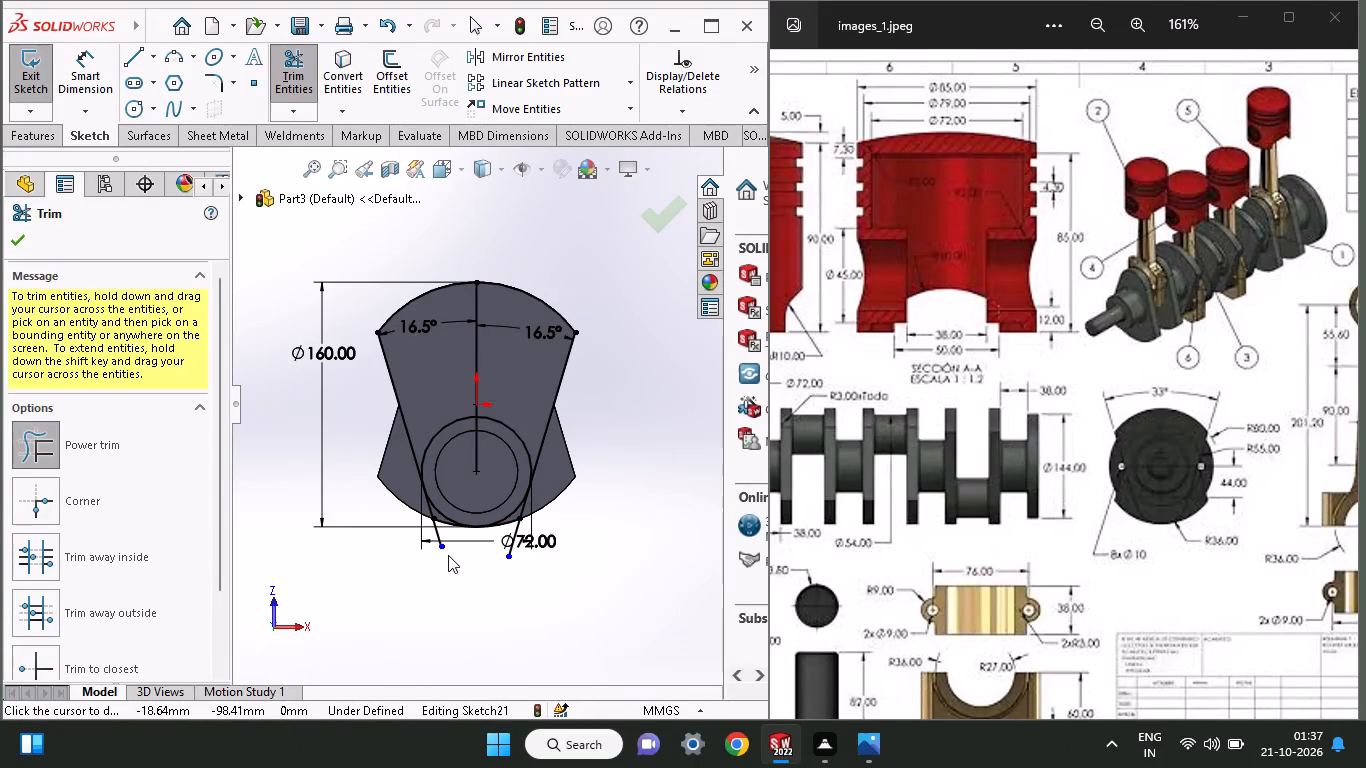
Power-trim both slanted lines below their tangent points on the 72 mm circle and the remaining bottom arc of the 160 mm circle.
{"action": "scroll", "coordinate": [448, 555], "scroll_direction": "down", "scroll_amount": 5, "text": "ctrl"}
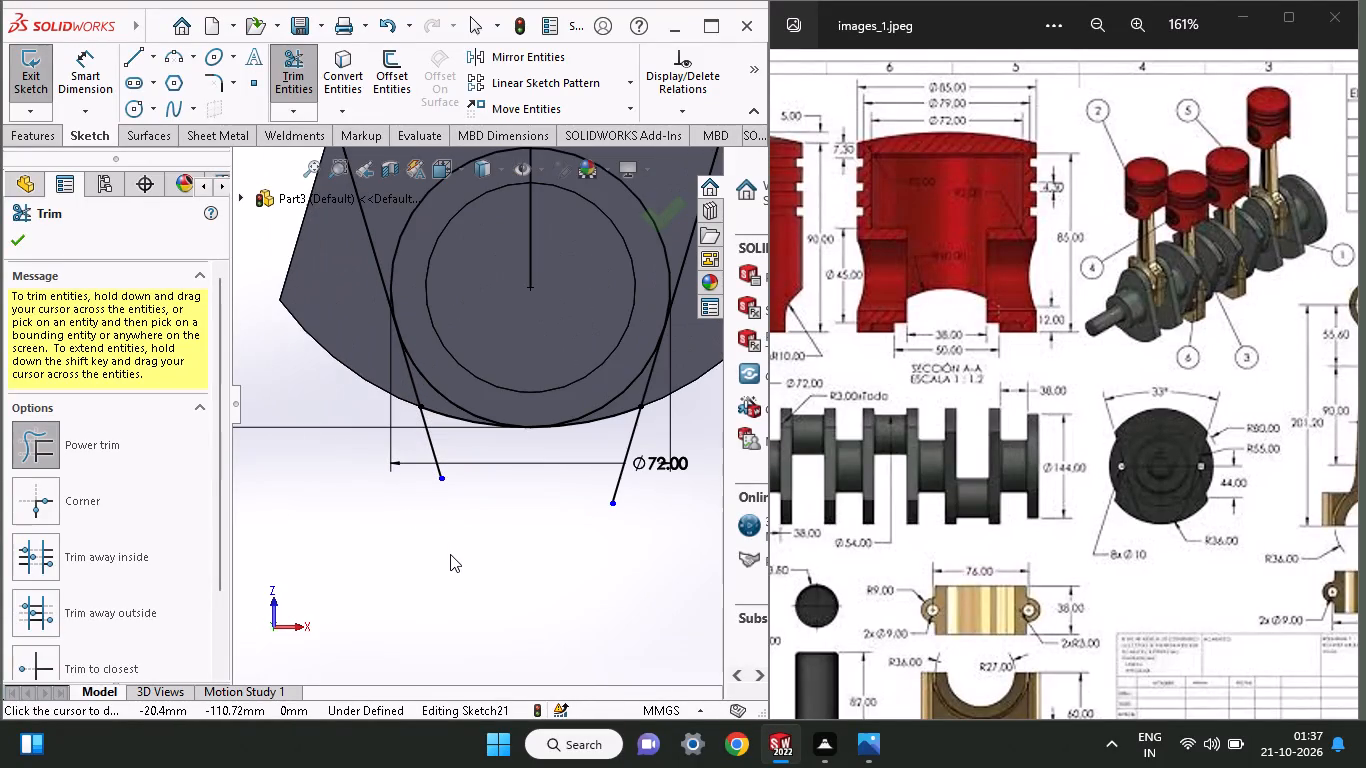
{"action": "left_click_drag", "start_coordinate": [460, 451], "coordinate": [428, 391]}
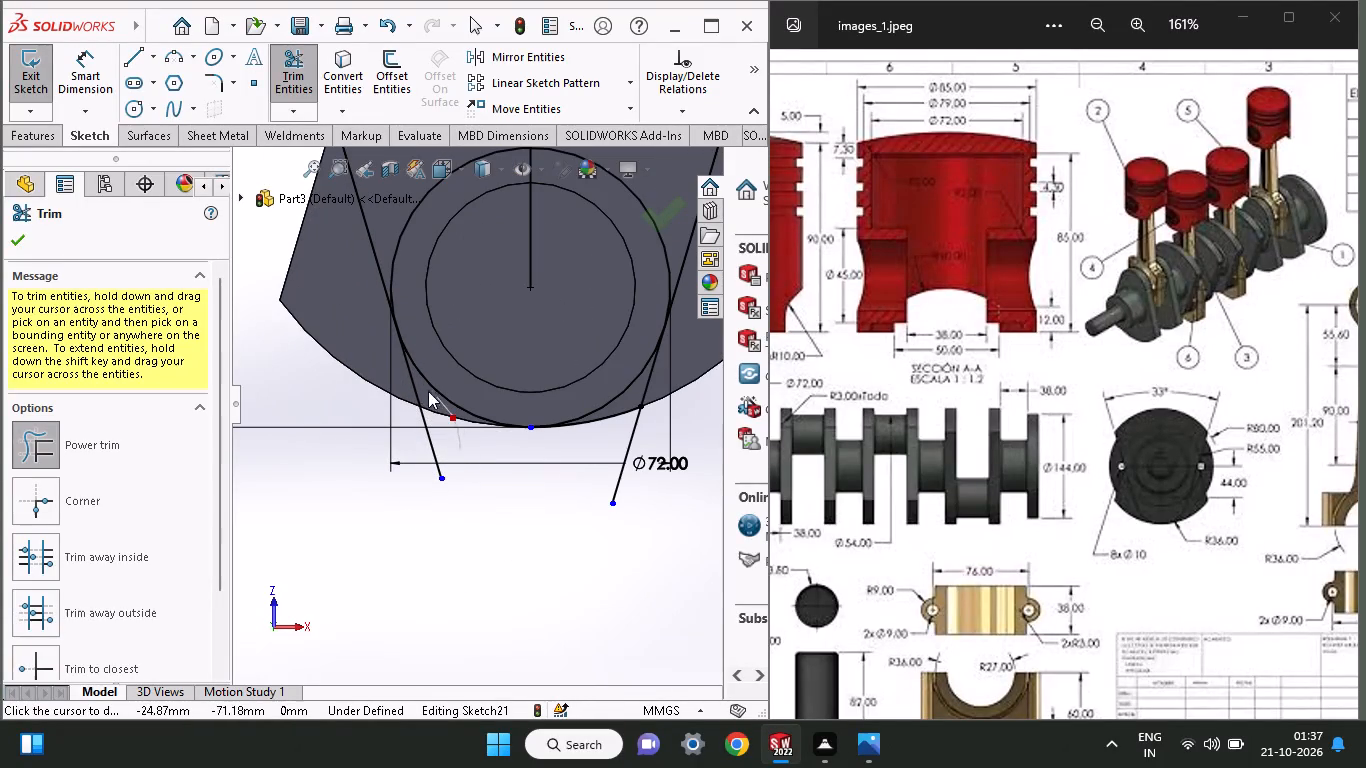
{"action": "left_click_drag", "start_coordinate": [428, 391], "coordinate": [389, 393]}
{"action": "left_click_drag", "start_coordinate": [597, 468], "coordinate": [638, 407]}
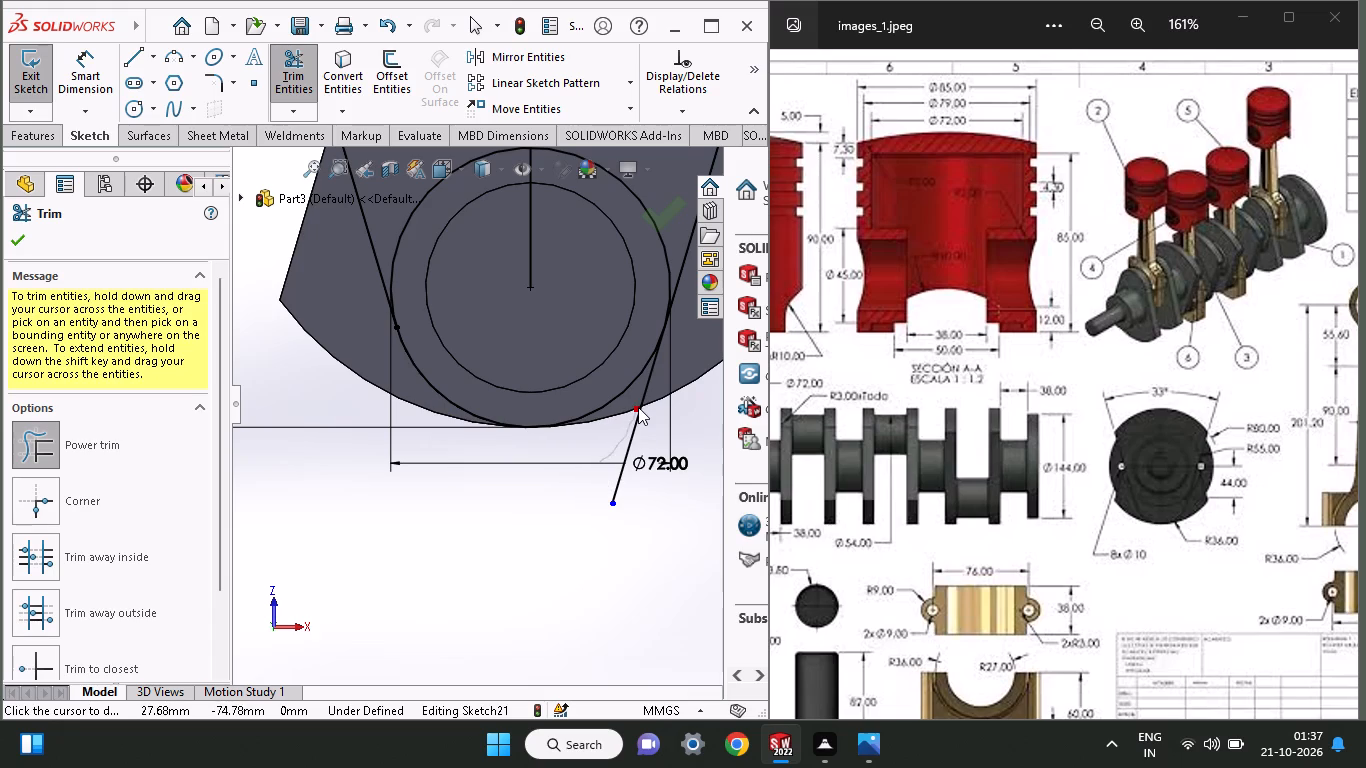
{"action": "left_click_drag", "start_coordinate": [638, 407], "coordinate": [659, 392]}
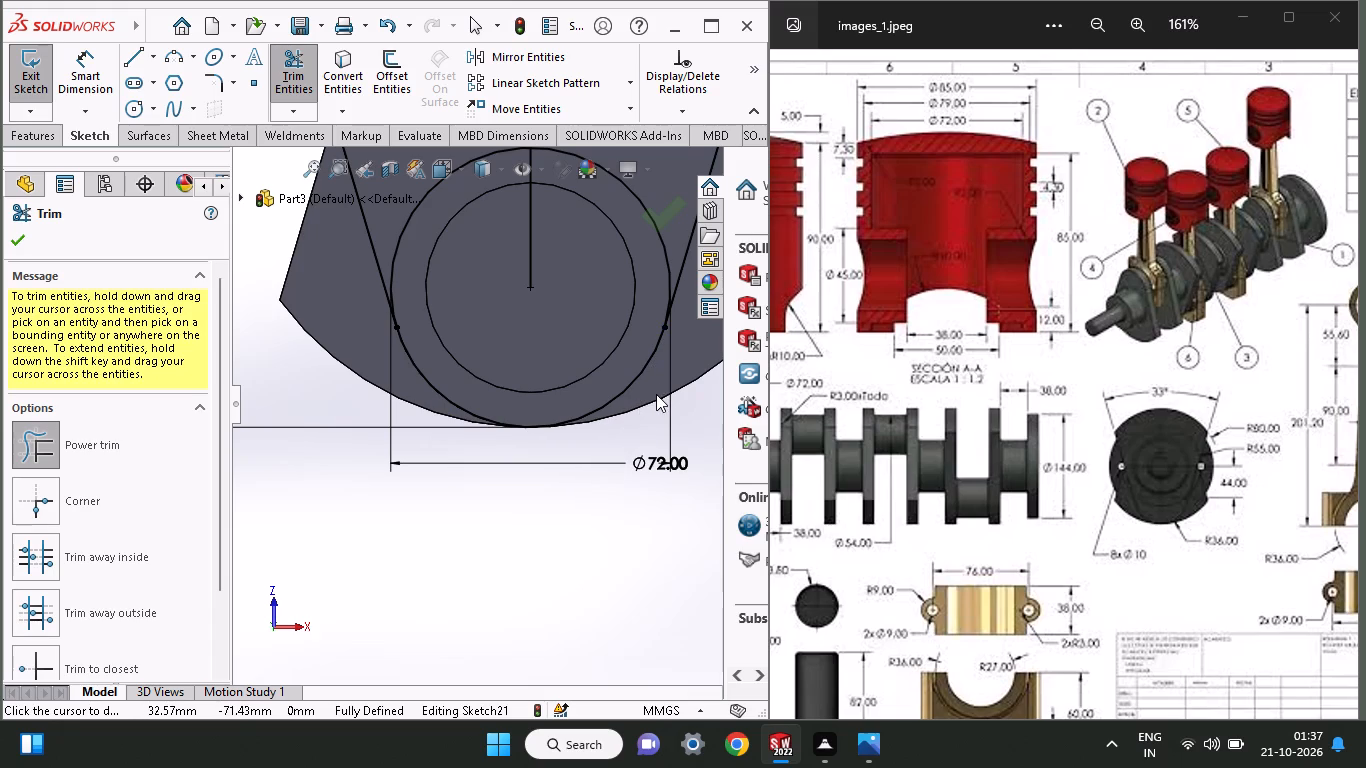
{"action": "left_click", "coordinate": [18, 246]}
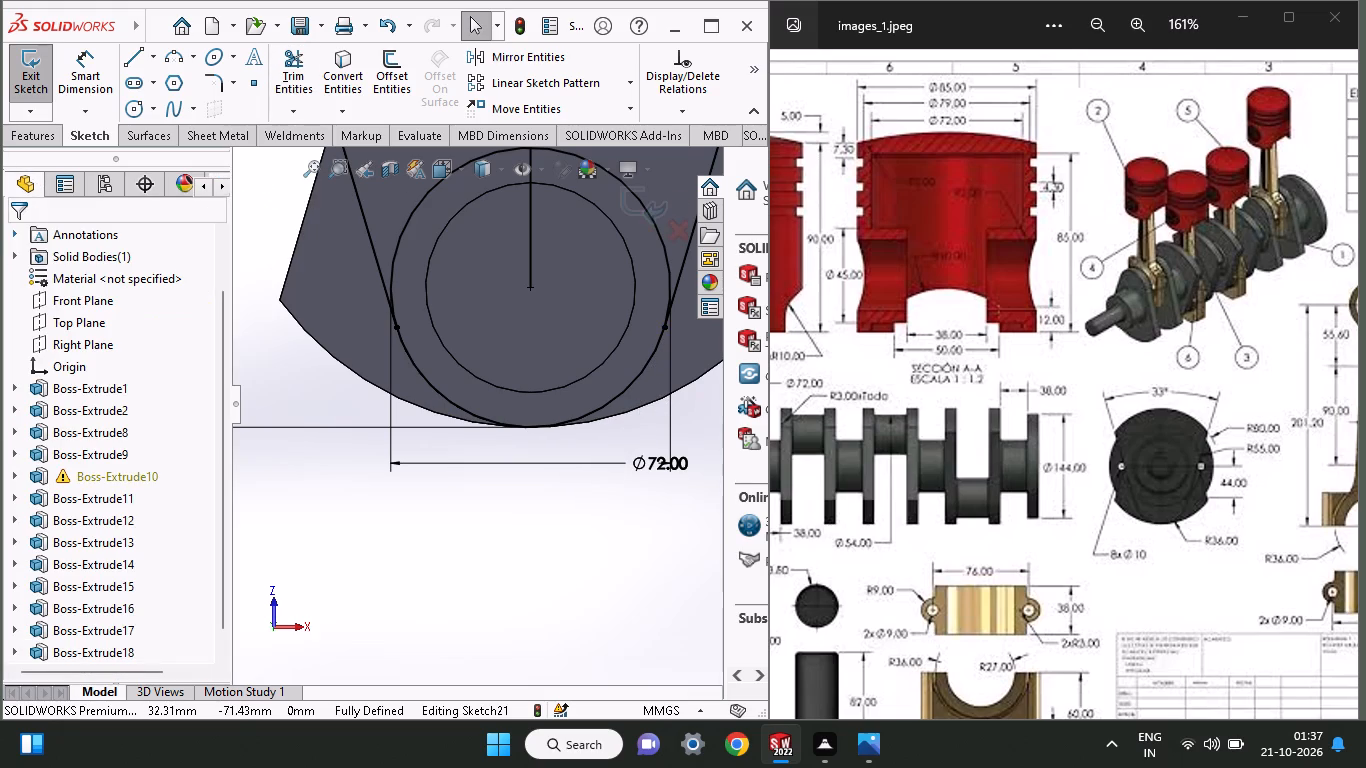
Extrude the tapered web profile 15 mm, selecting both upper halves, the 72 mm ring and the inner circle as contours.
{"action": "left_click", "coordinate": [44, 138]}
{"action": "left_click", "coordinate": [45, 89]}
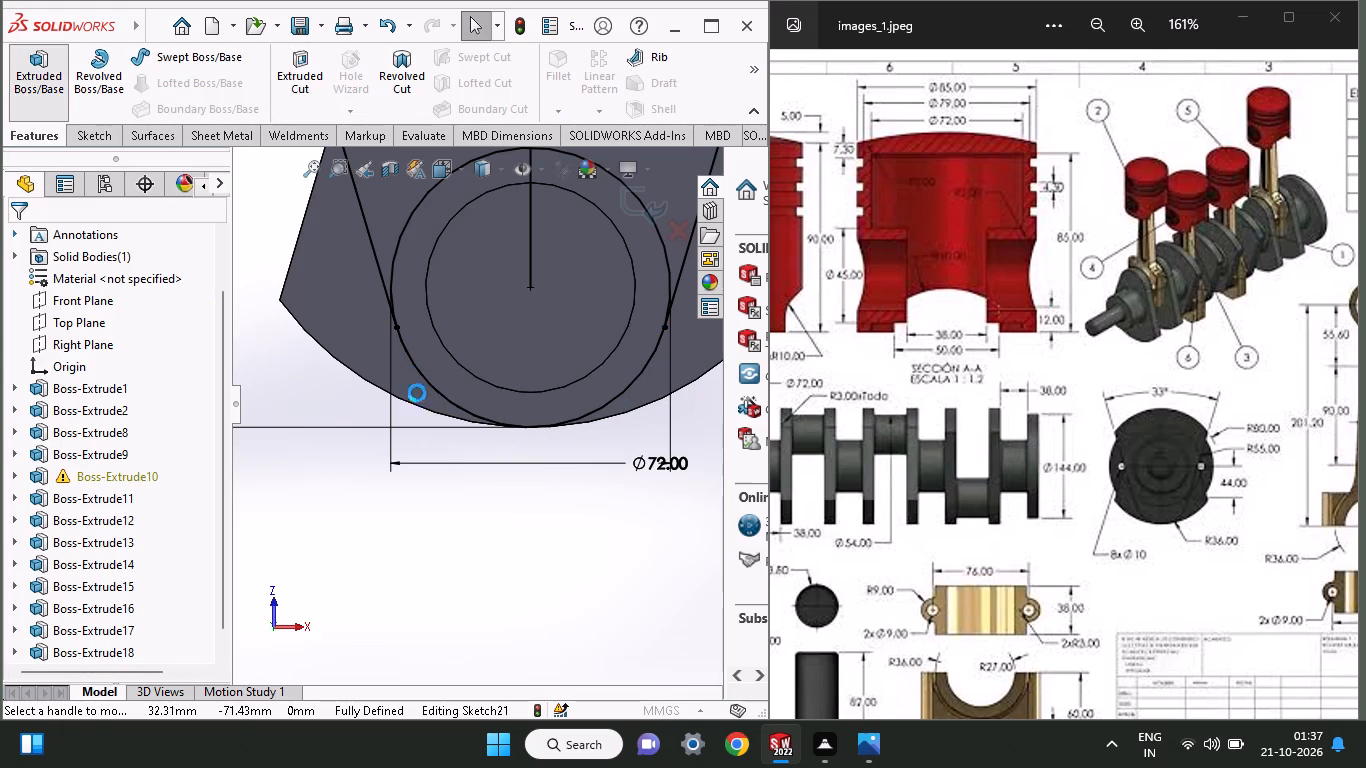
{"action": "scroll", "coordinate": [511, 327], "scroll_direction": "up", "scroll_amount": 4, "text": "ctrl"}
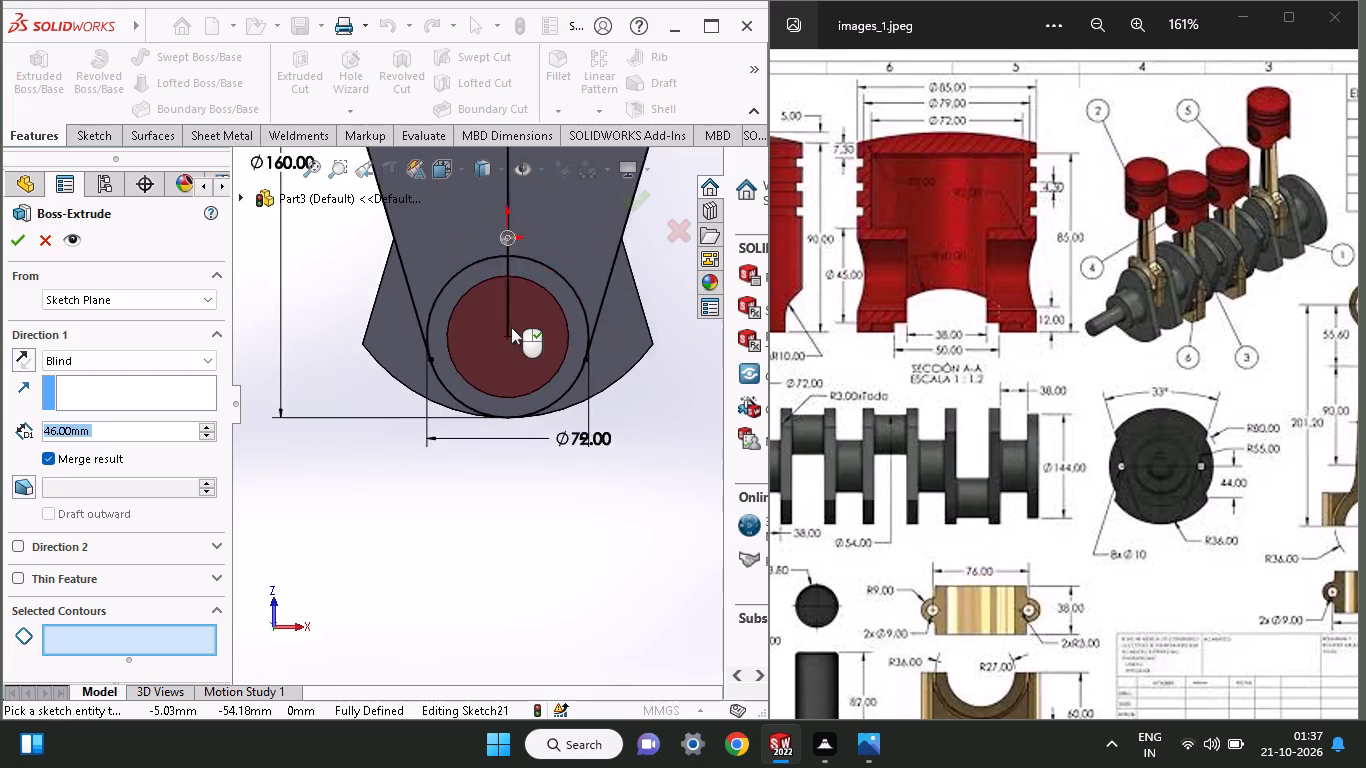
{"action": "scroll", "coordinate": [511, 327], "scroll_direction": "up", "scroll_amount": 2, "text": "ctrl"}
{"action": "left_click", "coordinate": [540, 292]}
{"action": "left_click", "coordinate": [464, 298]}
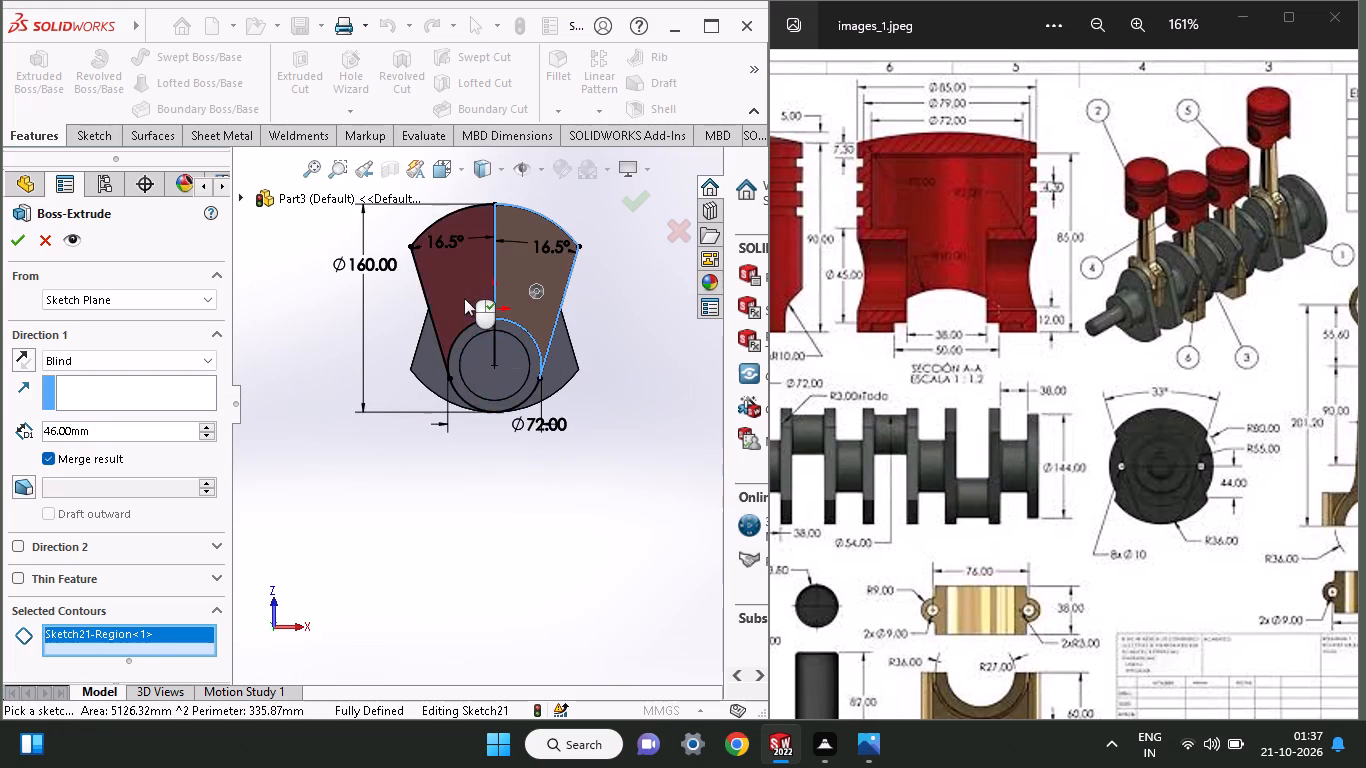
{"action": "left_click", "coordinate": [516, 334]}
{"action": "left_click", "coordinate": [507, 366]}
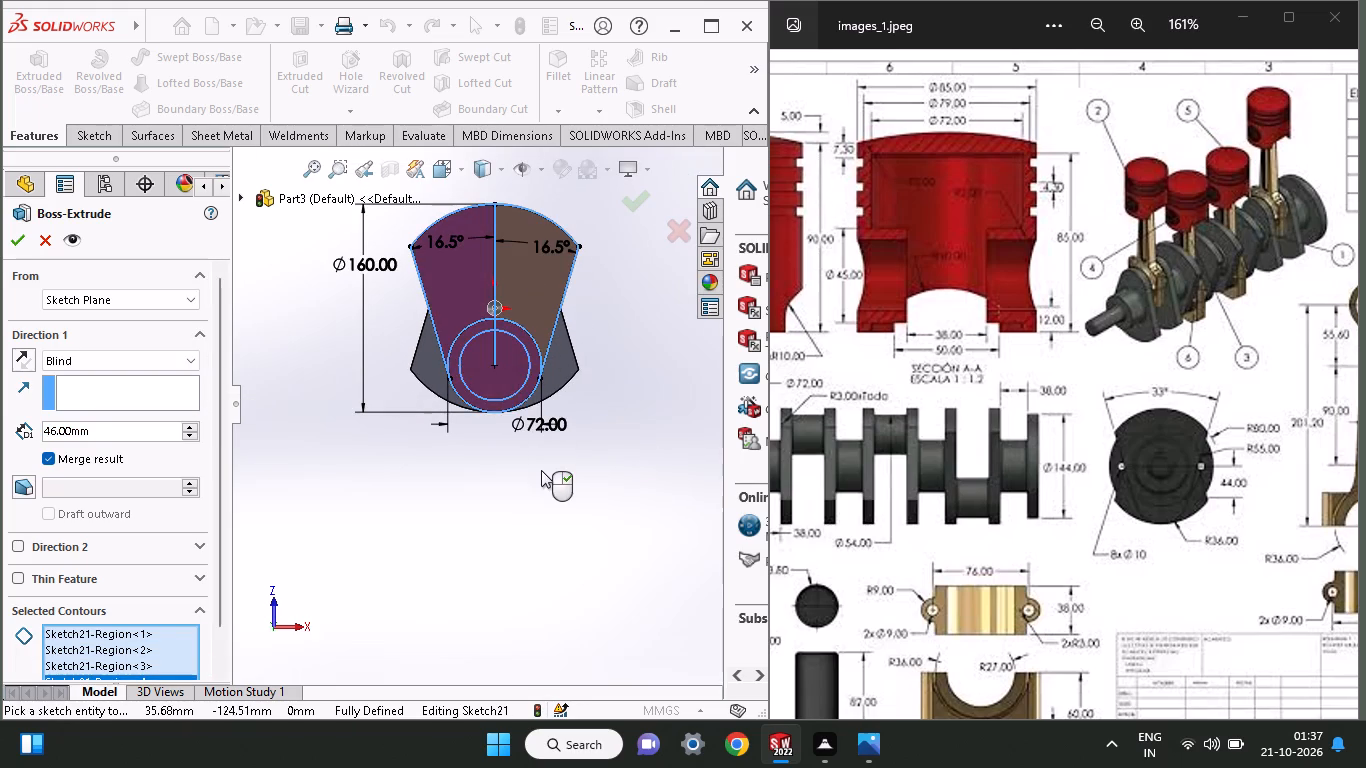
{"action": "middle_click_drag", "start_coordinate": [541, 470], "coordinate": [583, 478]}
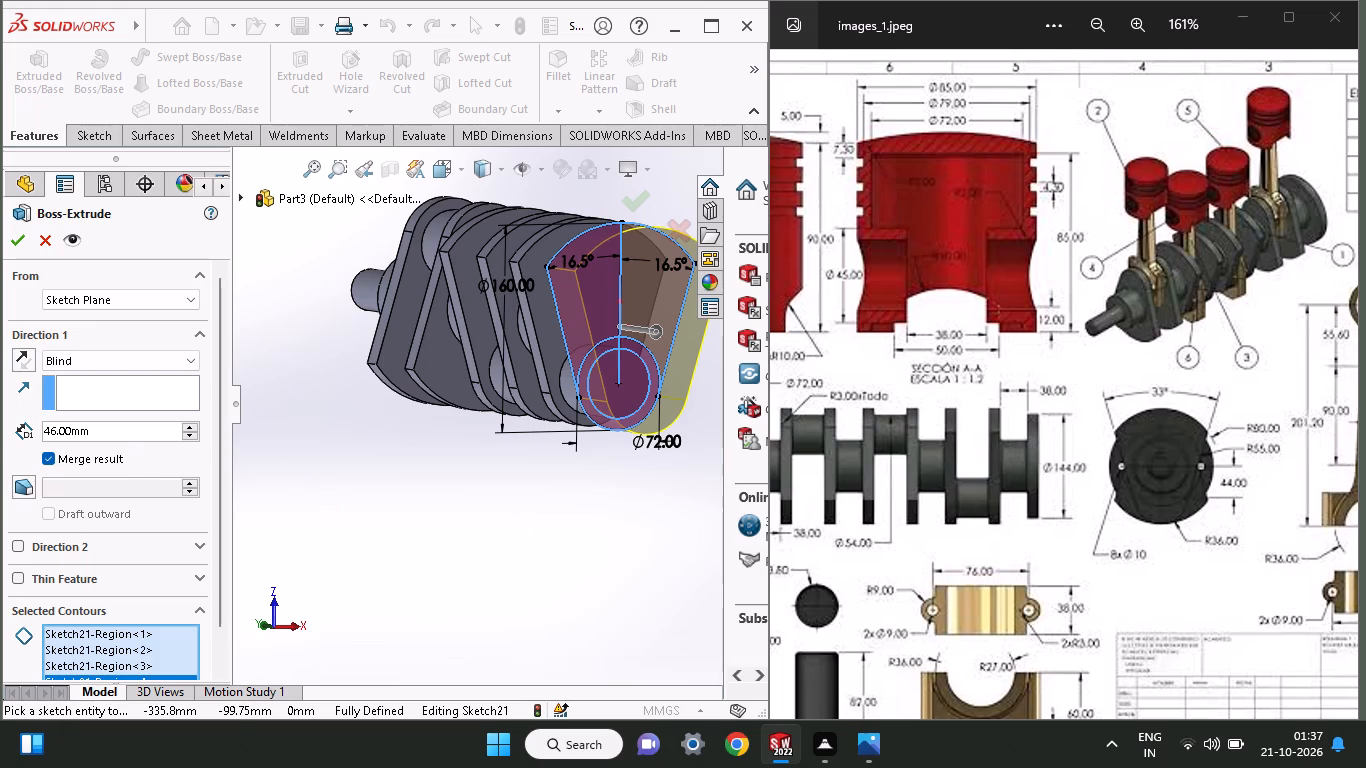
{"action": "left_click_drag", "start_coordinate": [133, 432], "coordinate": [0, 448]}
{"action": "type", "text": "15"}
{"action": "key", "text": "Return"}
{"action": "middle_click_drag", "start_coordinate": [449, 463], "coordinate": [479, 465]}
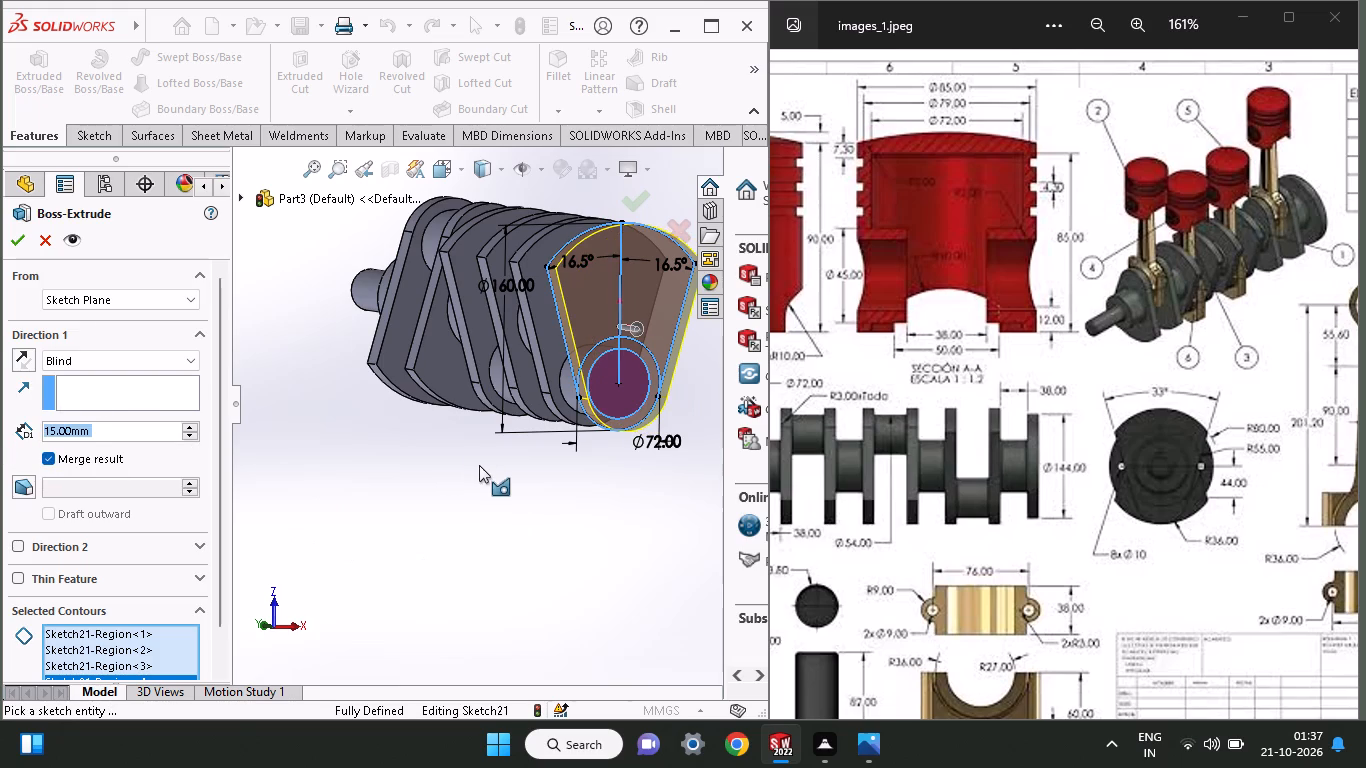
{"action": "middle_click_drag", "start_coordinate": [479, 465], "coordinate": [451, 479]}
{"action": "left_click", "coordinate": [12, 244]}
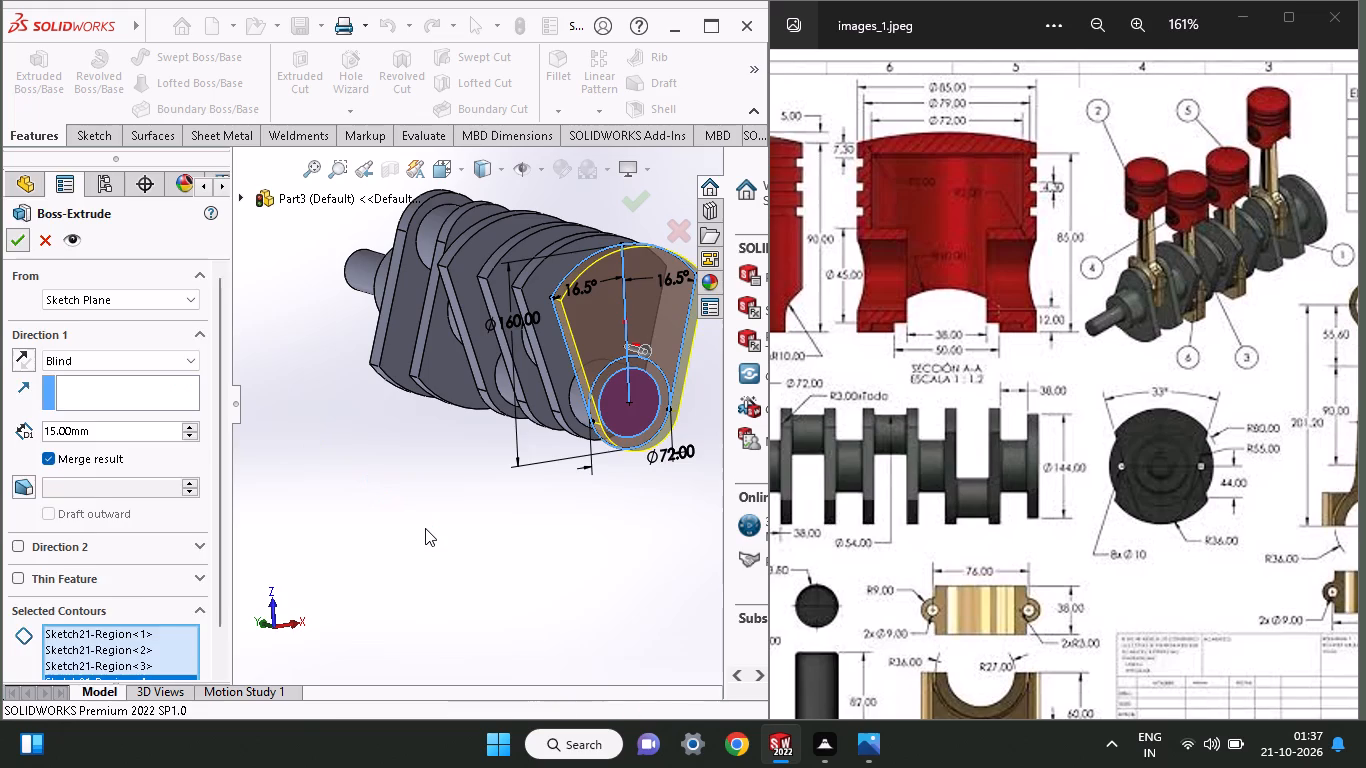
Sketch a circle about 51.5 mm in diameter, centred on the origin, on the new web's outer face.
{"action": "middle_click_drag", "start_coordinate": [507, 470], "coordinate": [556, 469]}
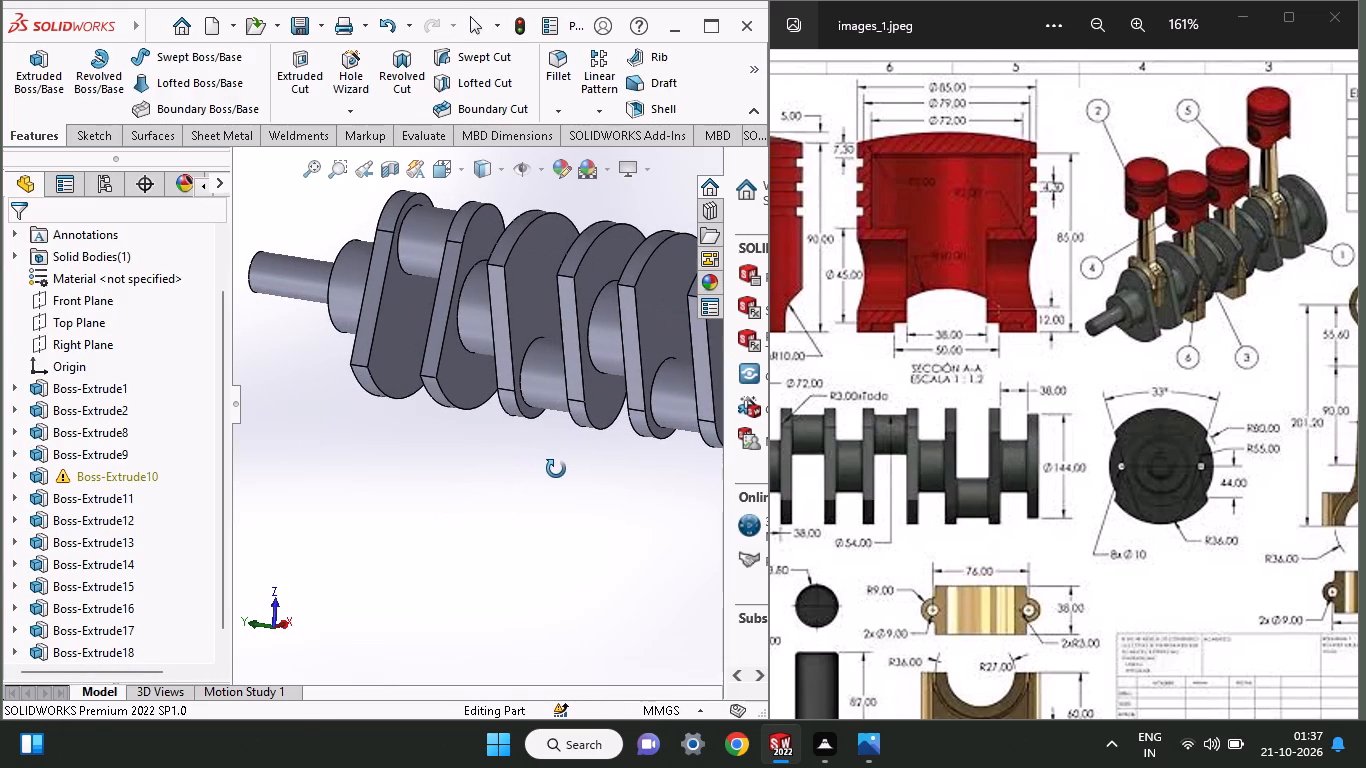
{"action": "middle_click_drag", "start_coordinate": [556, 469], "coordinate": [560, 469]}
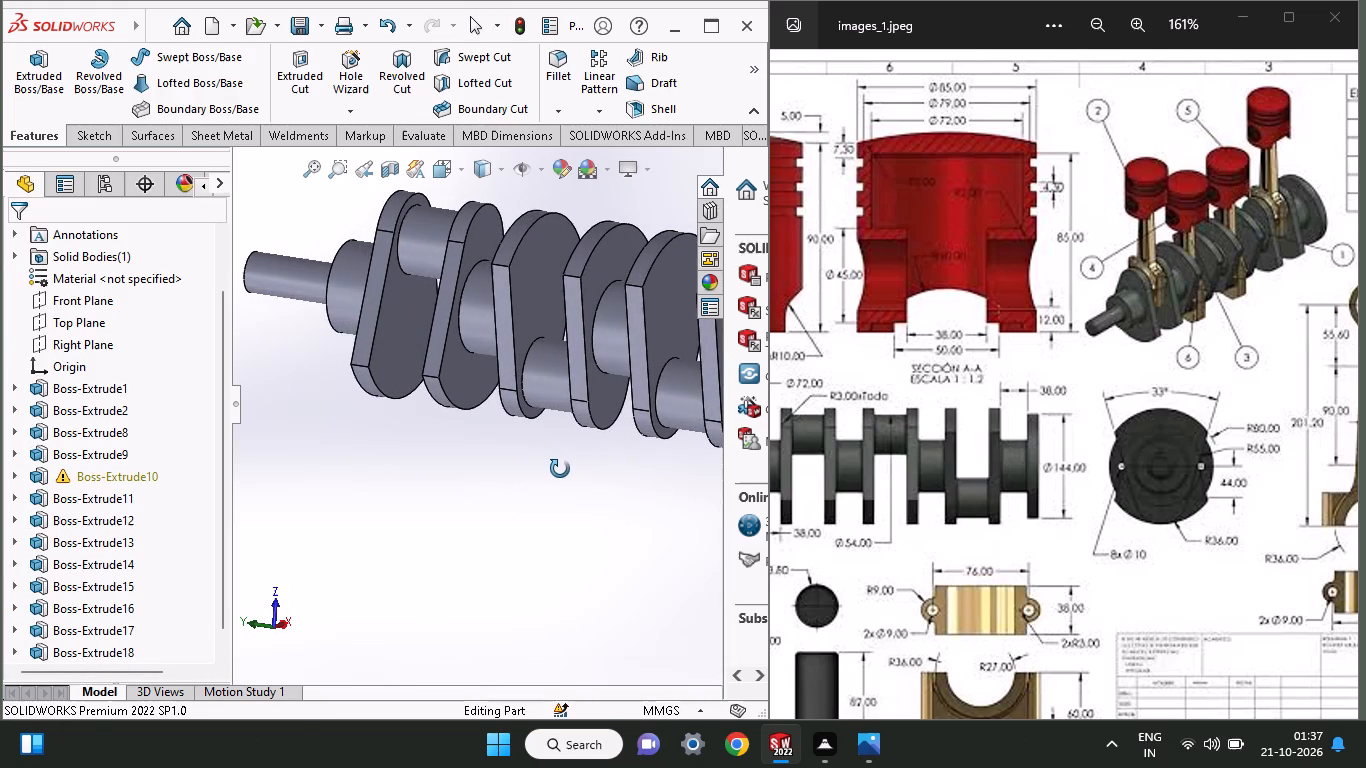
{"action": "middle_click_drag", "start_coordinate": [560, 469], "coordinate": [560, 468]}
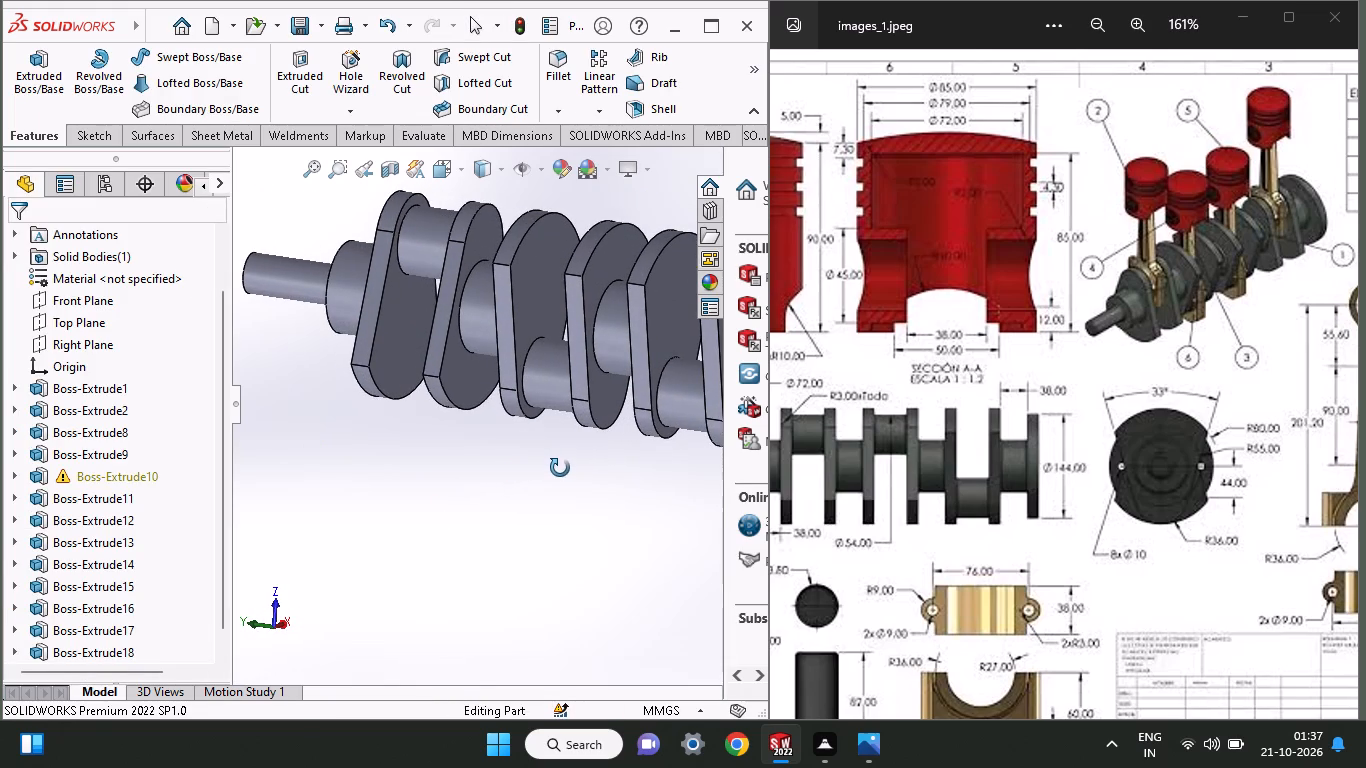
{"action": "middle_click_drag", "start_coordinate": [560, 468], "coordinate": [543, 468]}
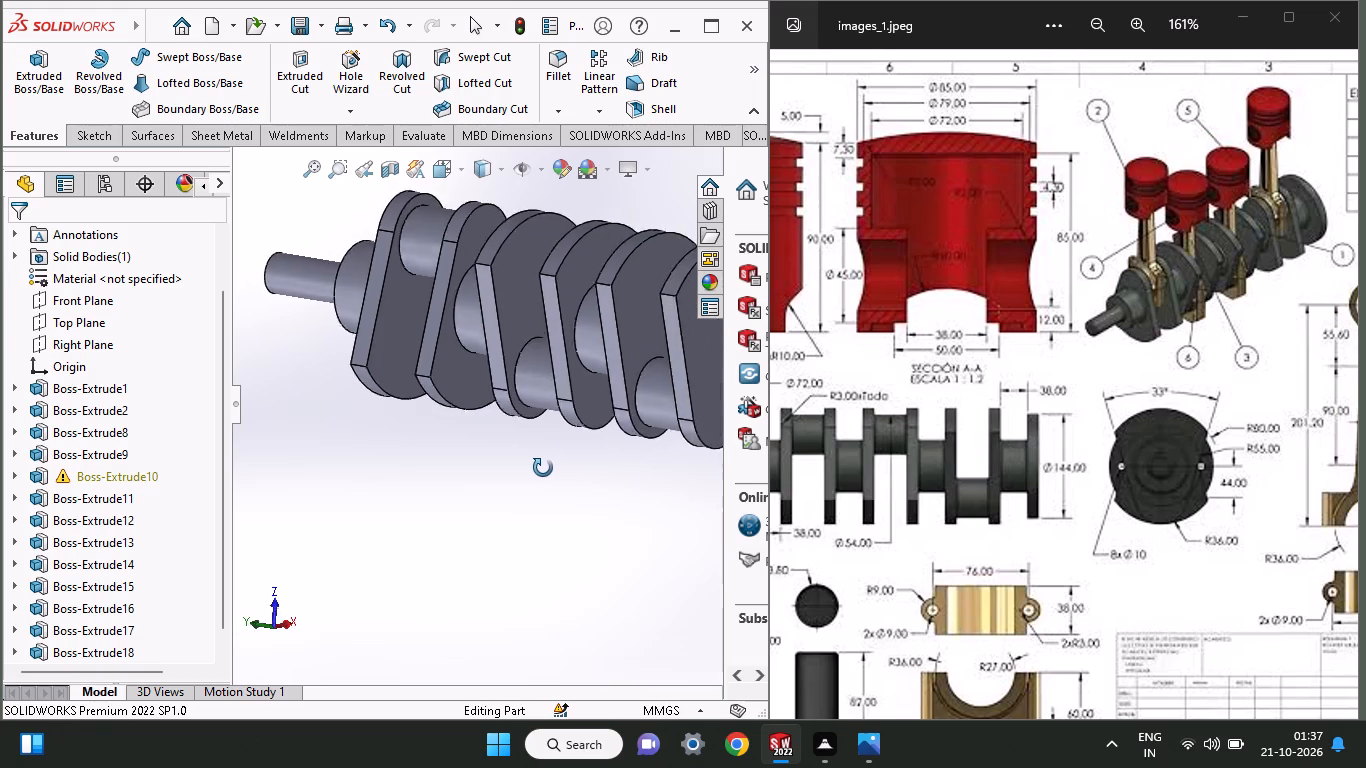
{"action": "middle_click_drag", "start_coordinate": [543, 468], "coordinate": [483, 481]}
{"action": "left_click", "coordinate": [586, 369]}
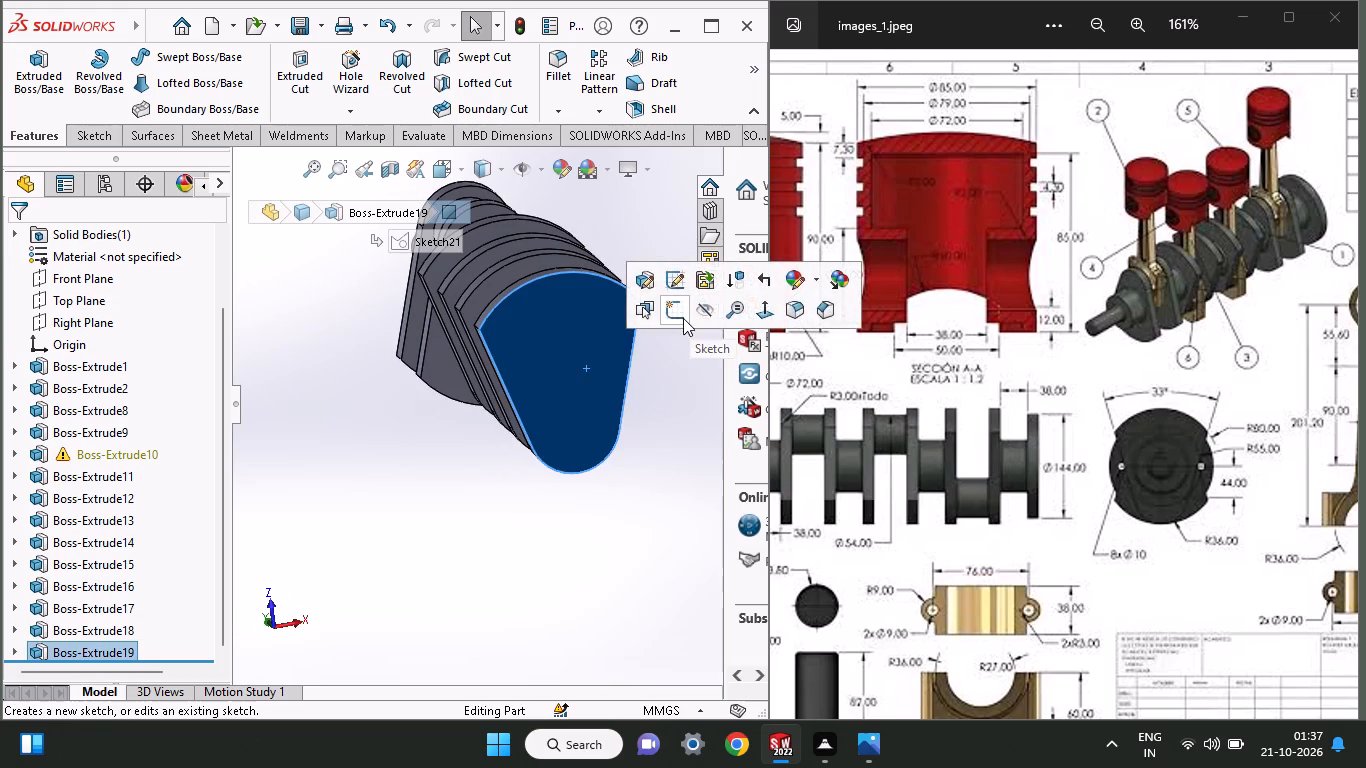
{"action": "left_click", "coordinate": [683, 318]}
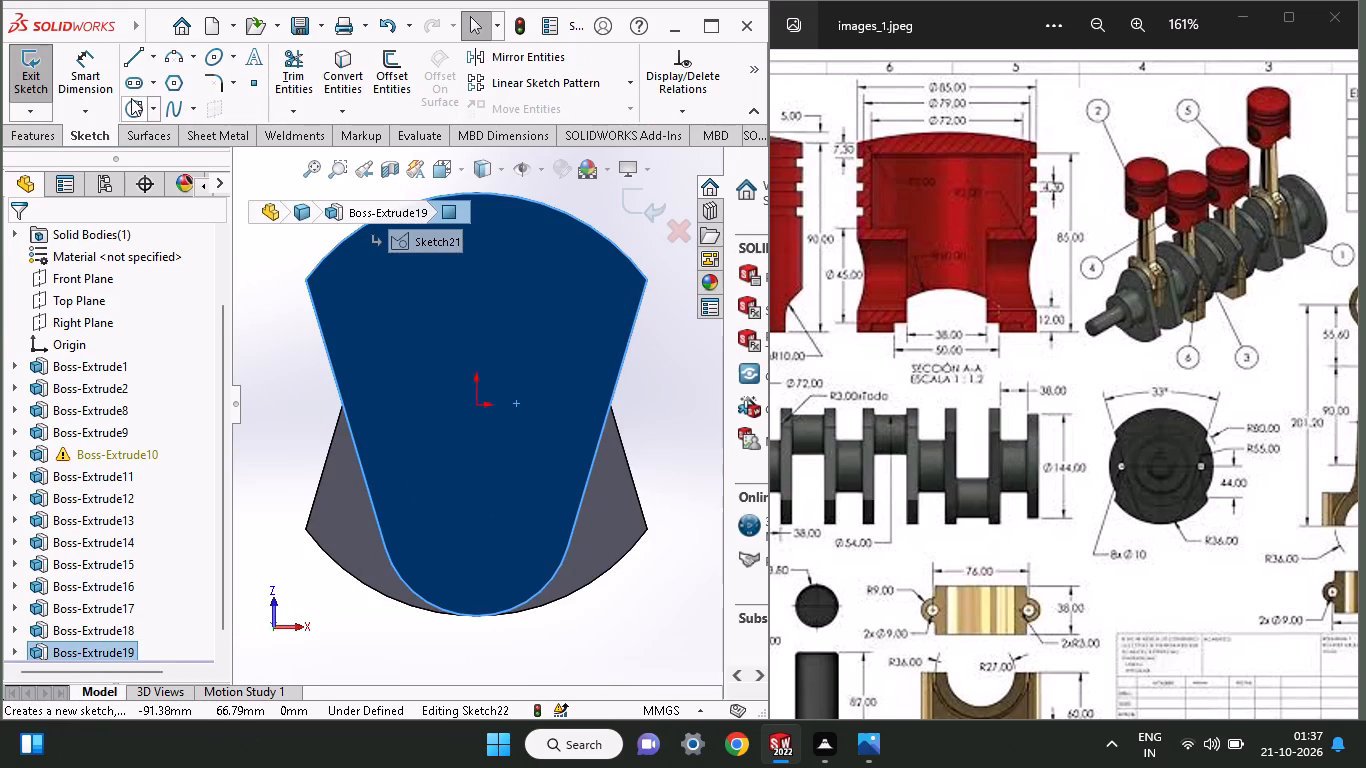
{"action": "left_click", "coordinate": [131, 98]}
{"action": "left_click", "coordinate": [477, 404]}
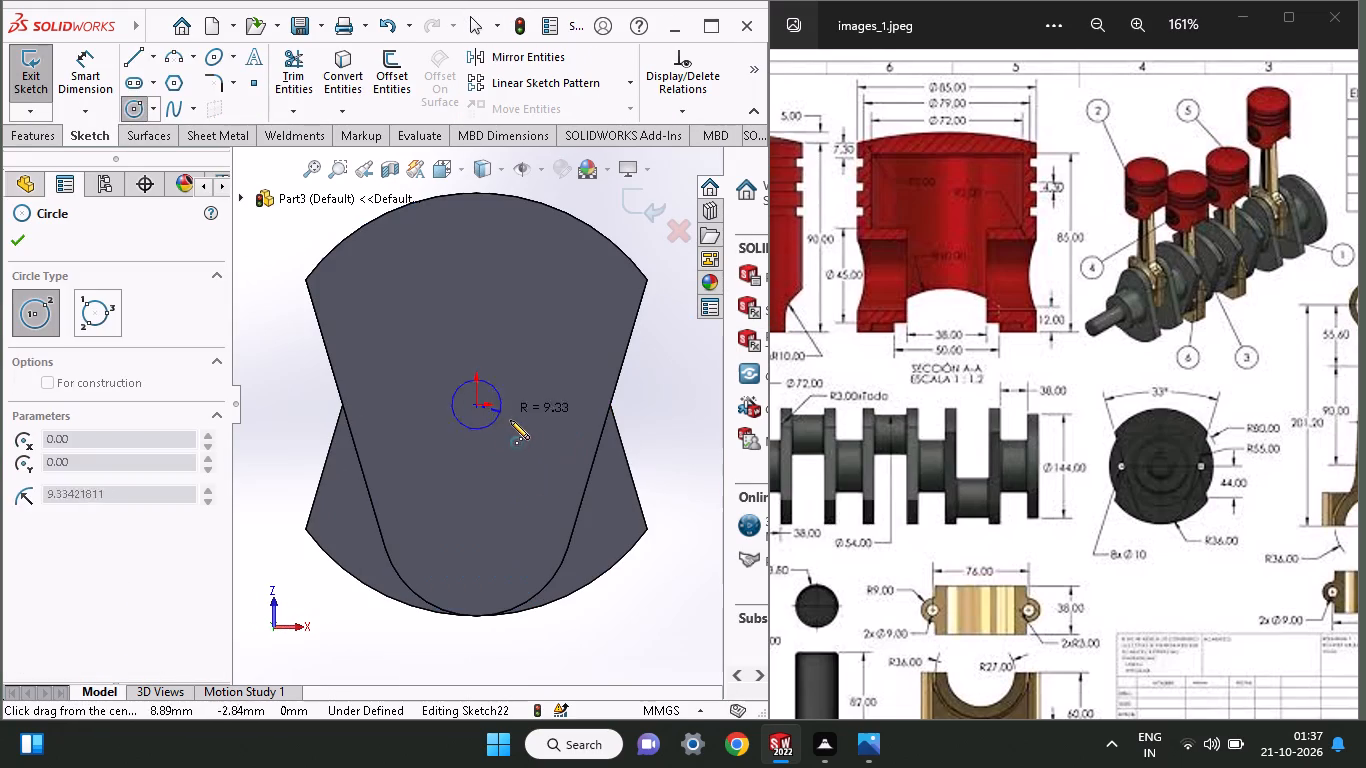
{"action": "left_click", "coordinate": [521, 456]}
Dimension the circle's diameter as 72 mm to match the main journal in the reference drawing.
{"action": "left_click", "coordinate": [80, 75]}
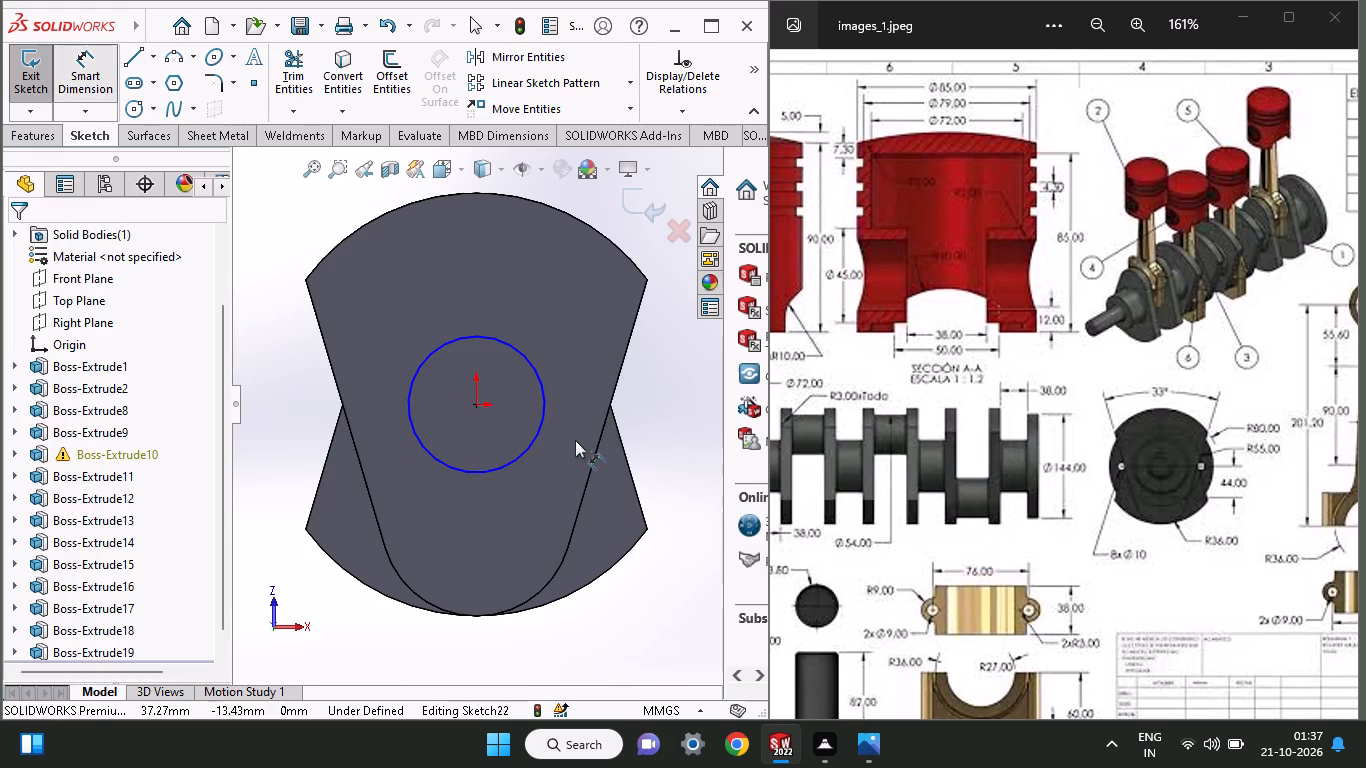
{"action": "left_click", "coordinate": [531, 445]}
{"action": "left_click", "coordinate": [586, 332]}
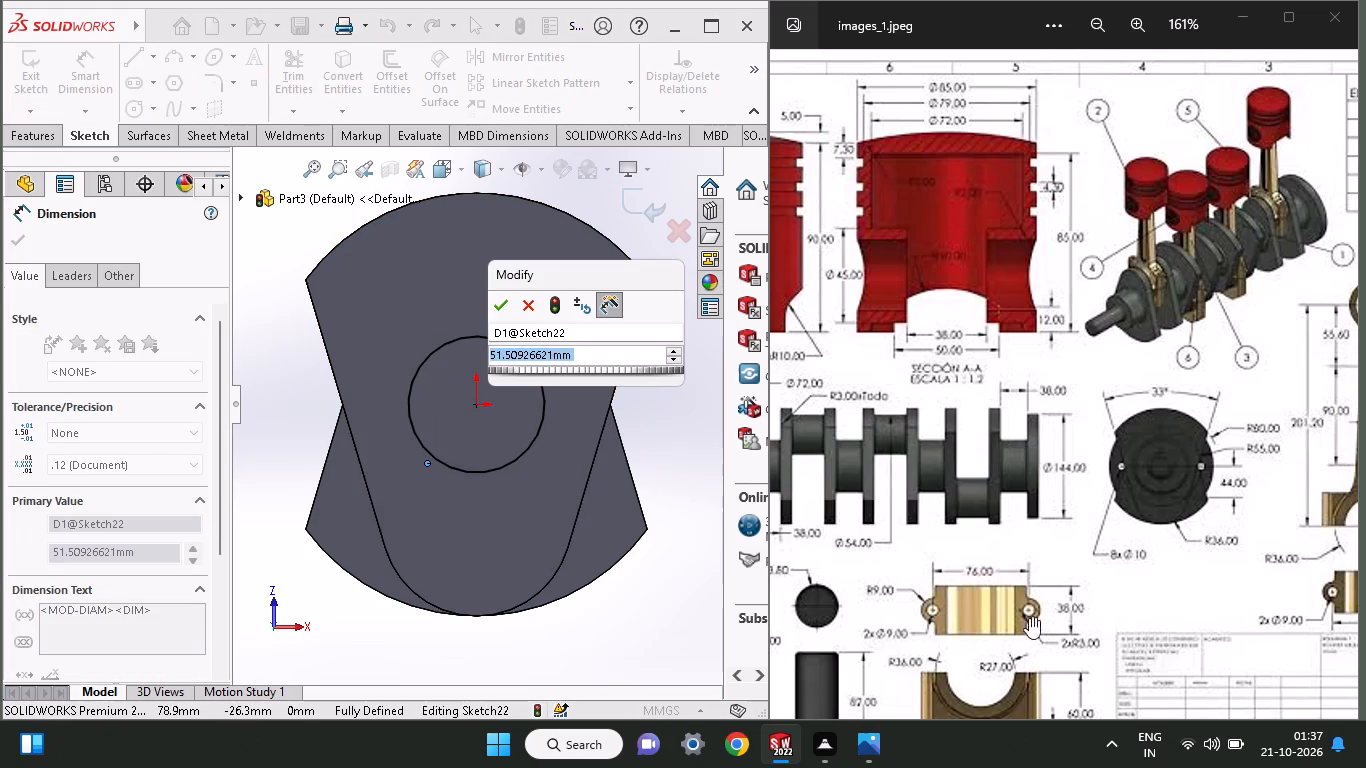
{"action": "middle_click_drag", "start_coordinate": [1019, 620], "coordinate": [1120, 613]}
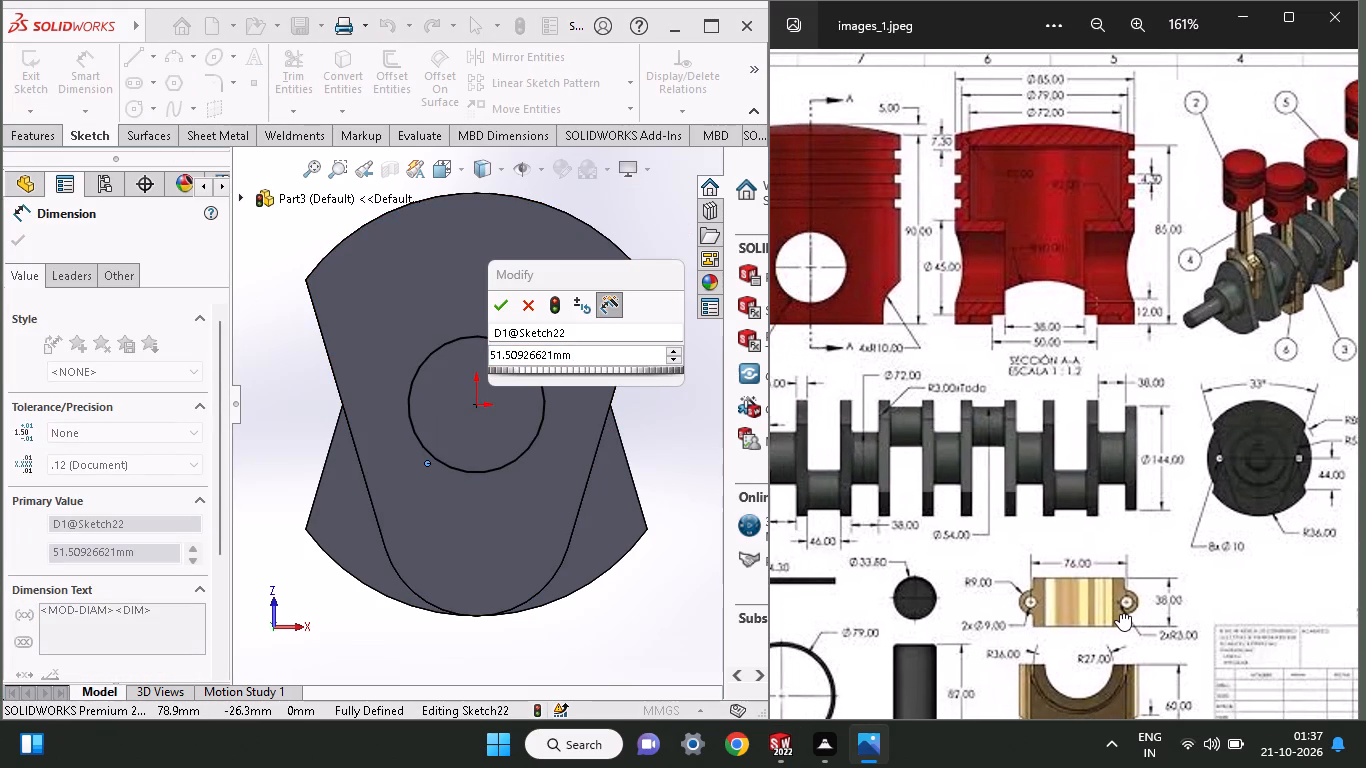
{"action": "middle_click_drag", "start_coordinate": [1120, 613], "coordinate": [1134, 610]}
{"action": "type", "text": "72"}
{"action": "key", "text": "Return"}
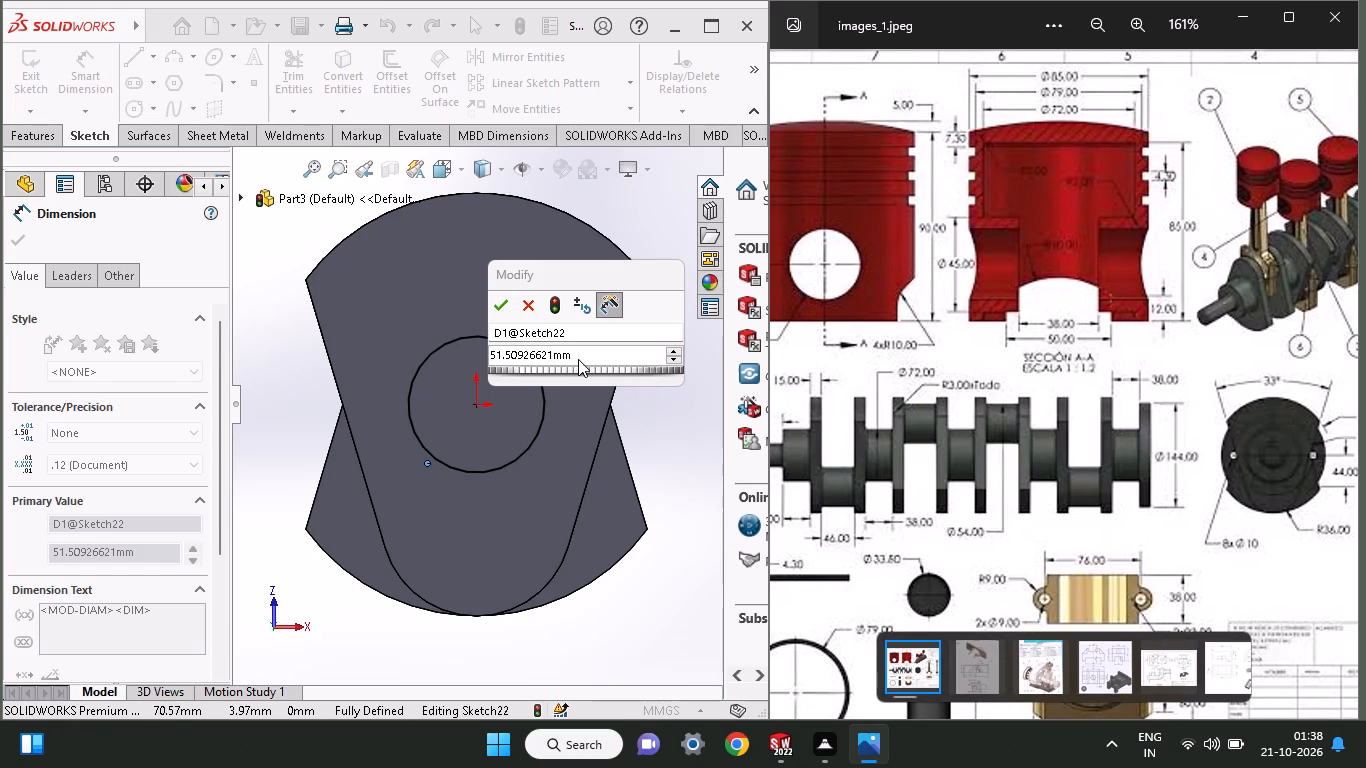
{"action": "left_click_drag", "start_coordinate": [578, 359], "coordinate": [419, 373]}
{"action": "type", "text": "72"}
{"action": "key", "text": "Return"}
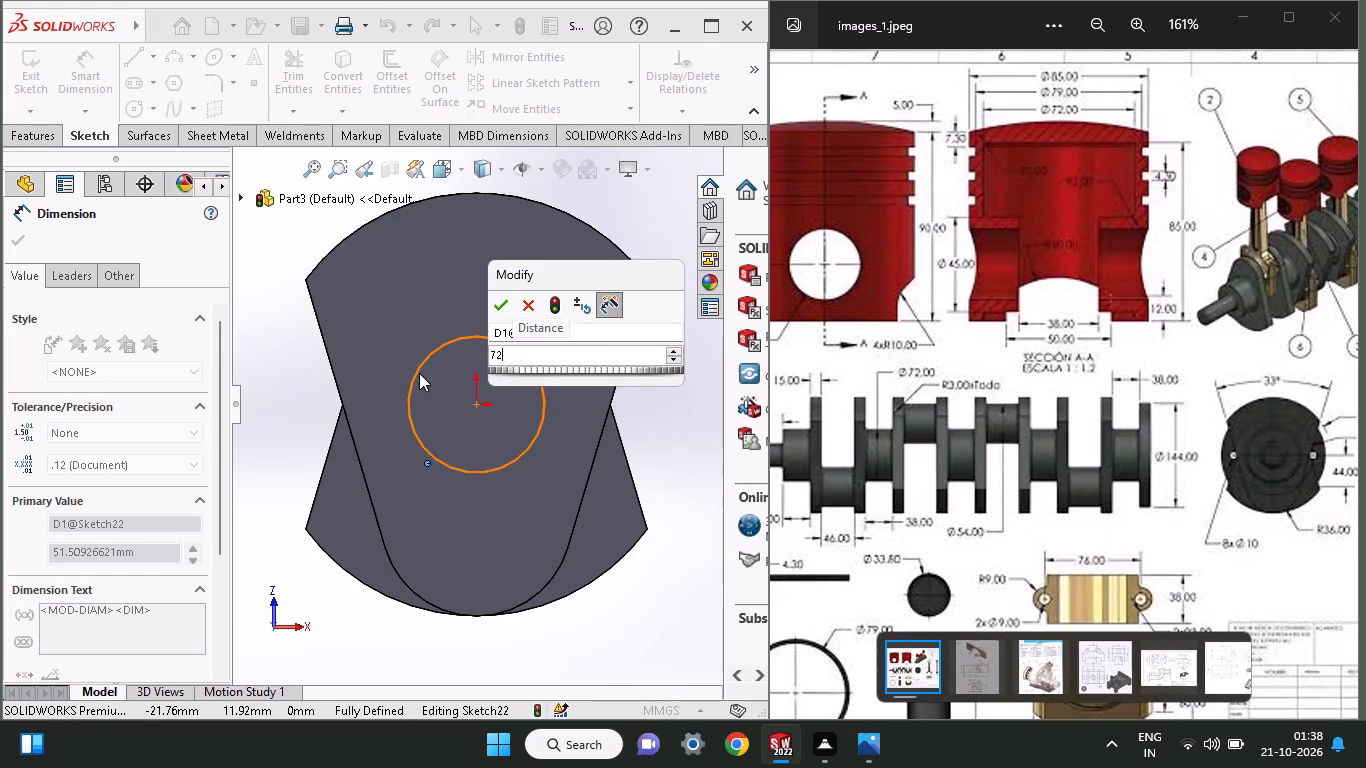
{"action": "left_click", "coordinate": [906, 489]}
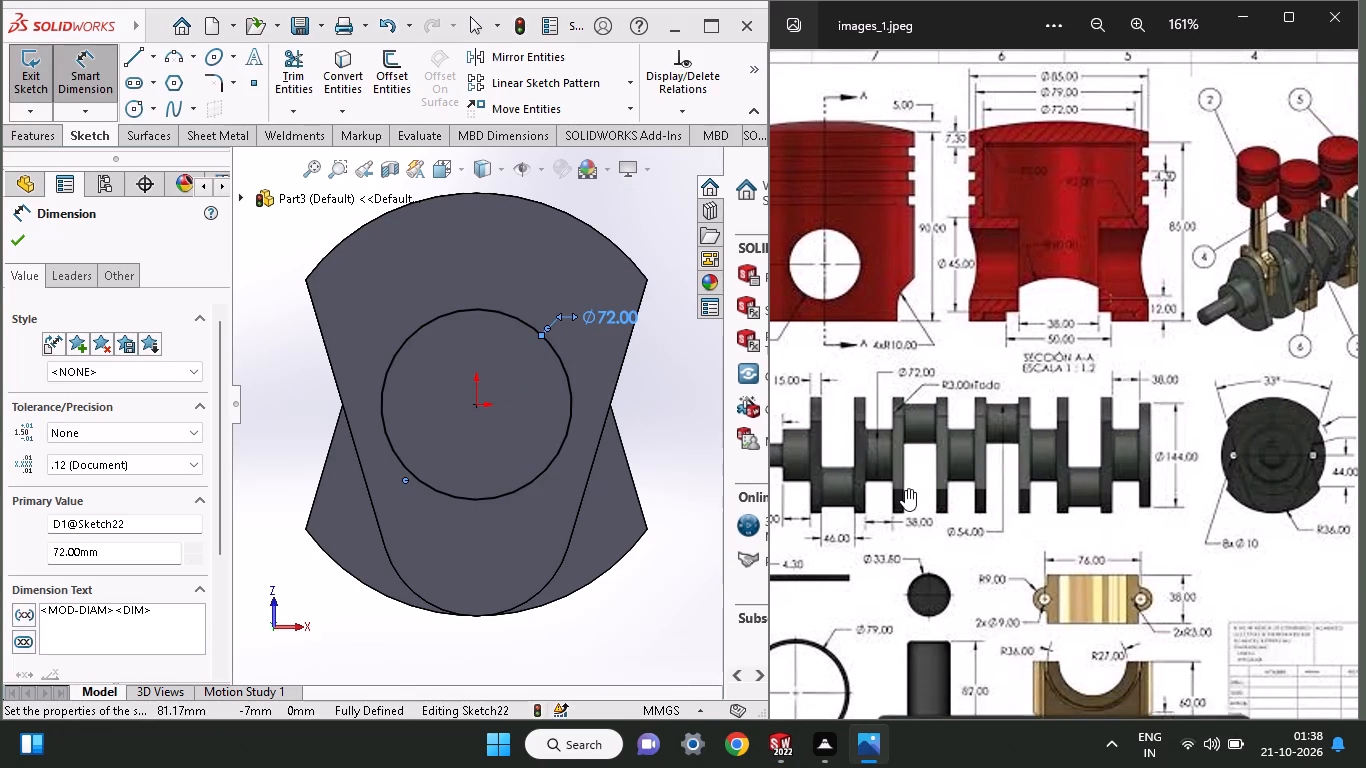
Extrude the 72 mm circle 38 mm outward from the web, merged with the body, as a main journal.
{"action": "left_click", "coordinate": [49, 131]}
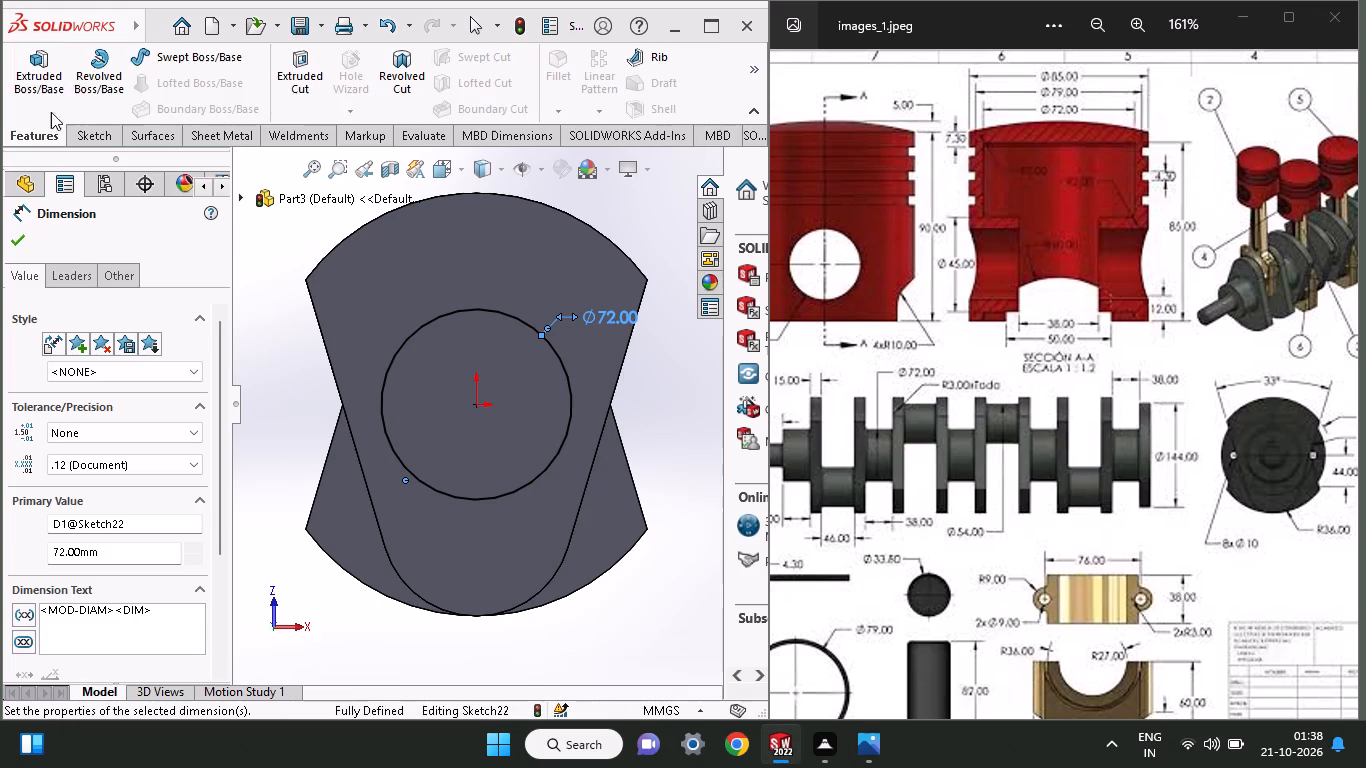
{"action": "left_click", "coordinate": [50, 72]}
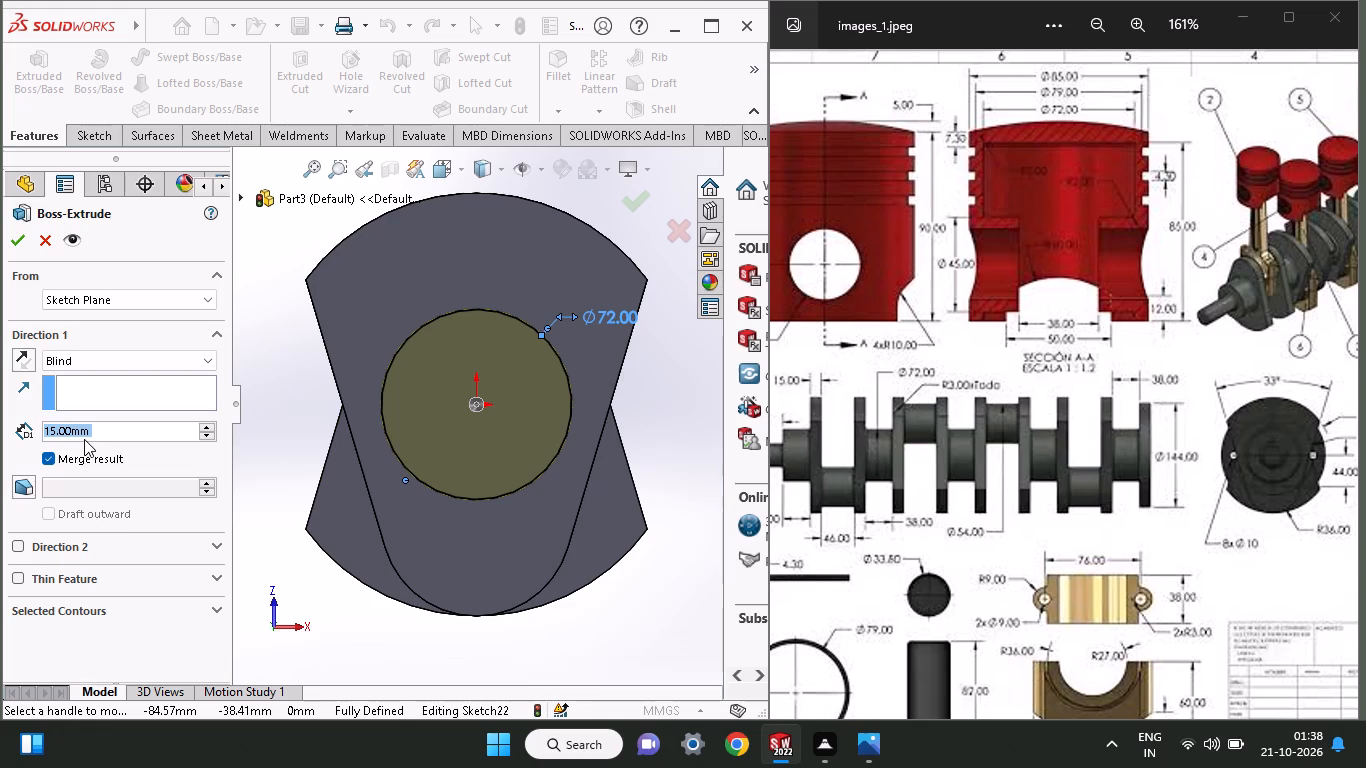
{"action": "type", "text": "38"}
{"action": "key", "text": "Return"}
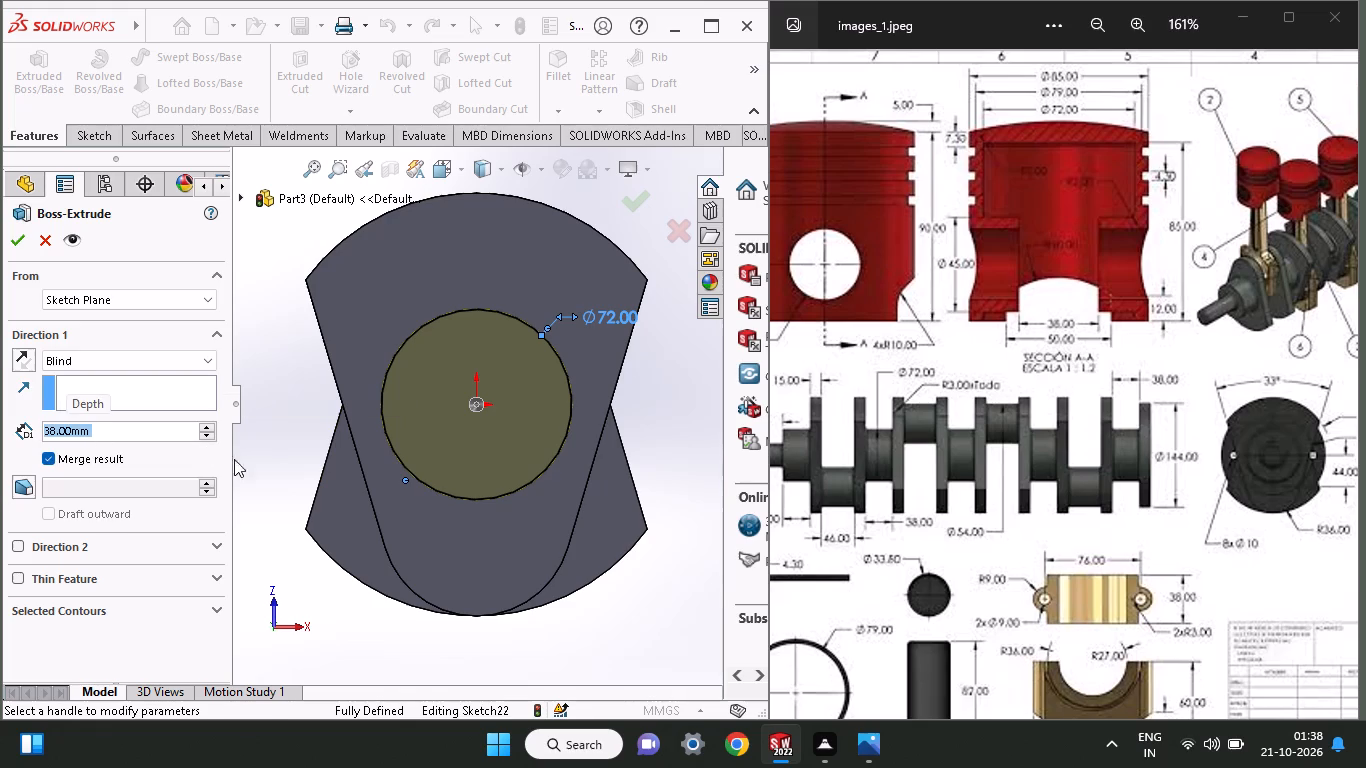
{"action": "middle_click_drag", "start_coordinate": [541, 552], "coordinate": [583, 566]}
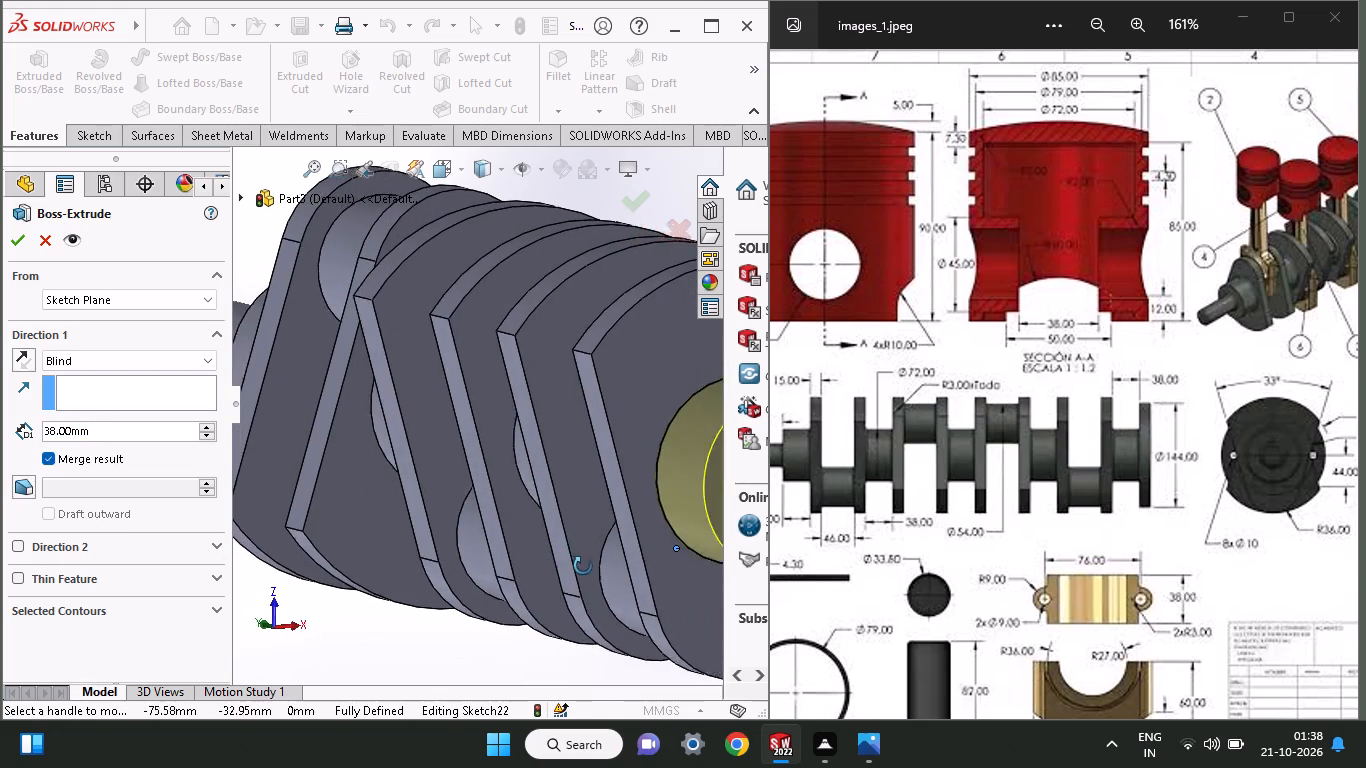
{"action": "middle_click_drag", "start_coordinate": [583, 566], "coordinate": [571, 568]}
{"action": "left_click", "coordinate": [10, 241]}
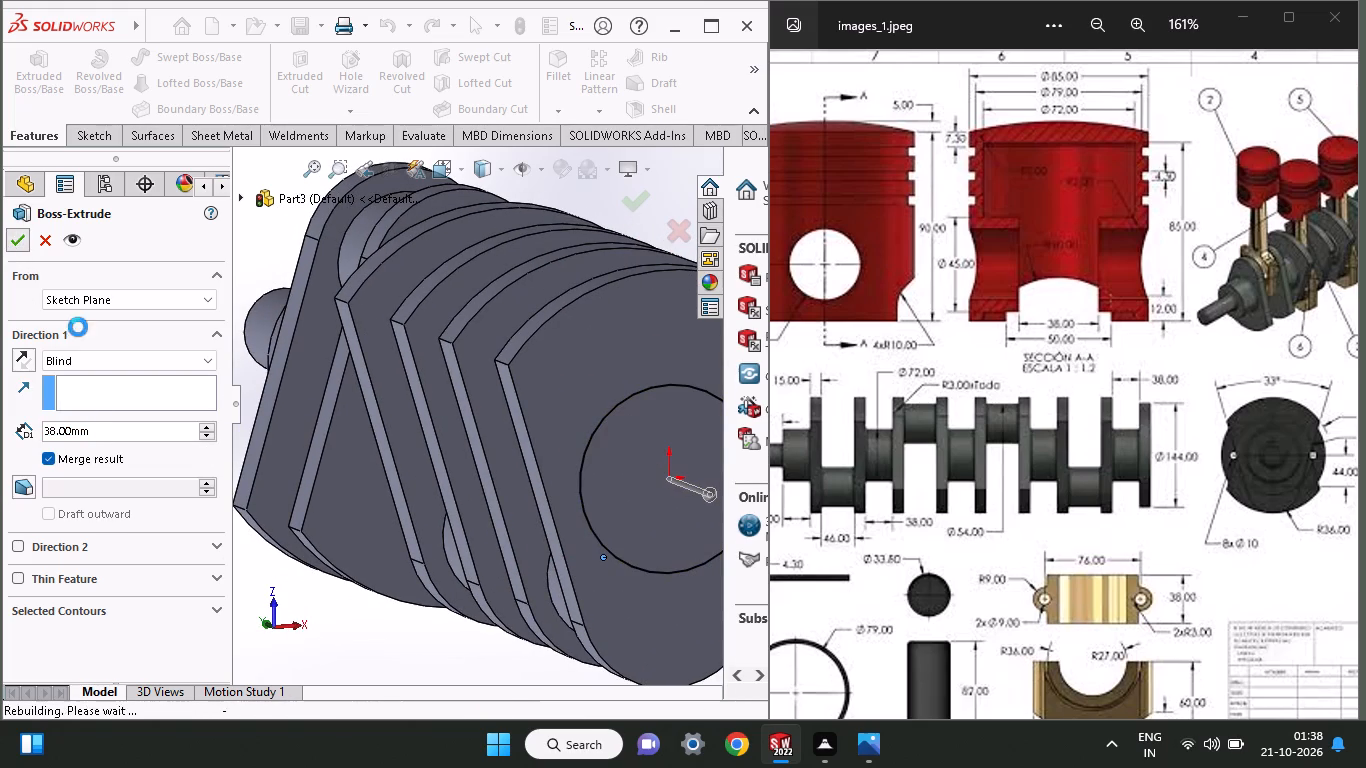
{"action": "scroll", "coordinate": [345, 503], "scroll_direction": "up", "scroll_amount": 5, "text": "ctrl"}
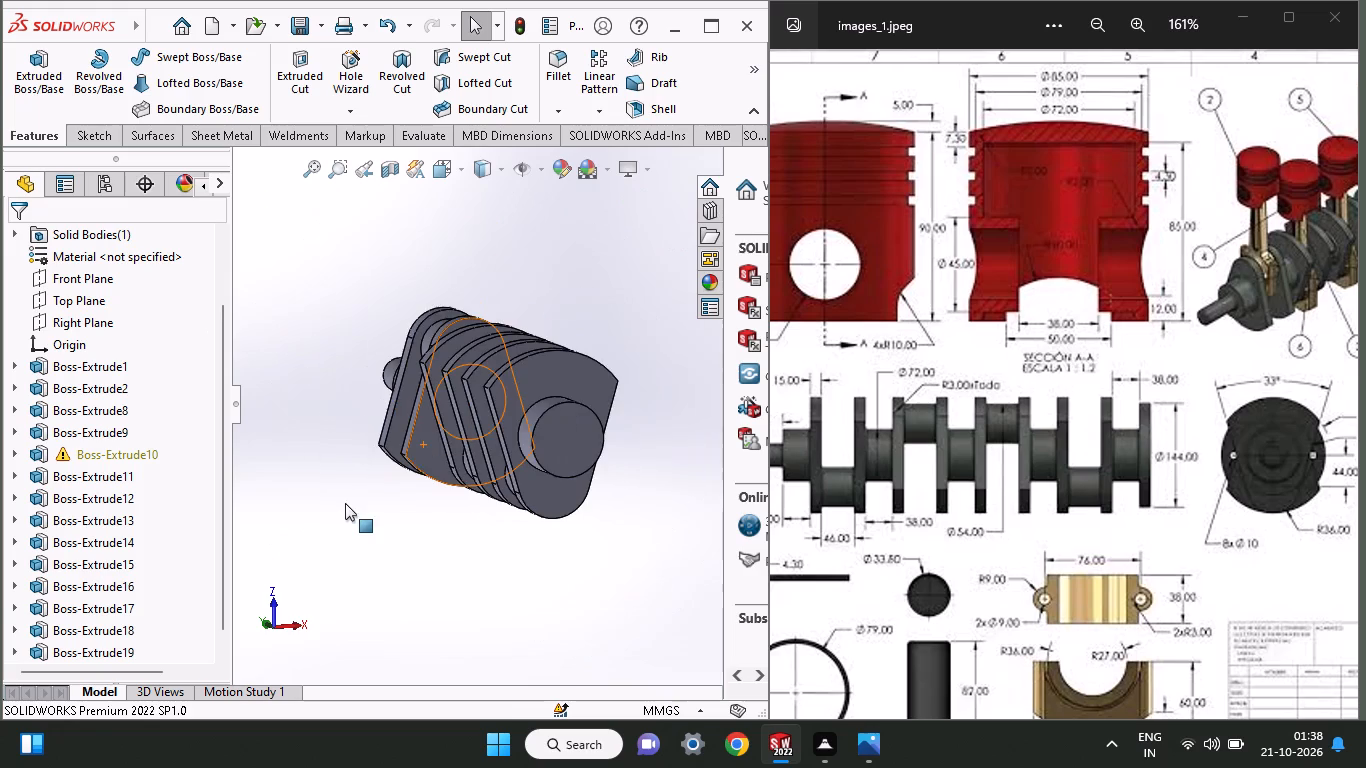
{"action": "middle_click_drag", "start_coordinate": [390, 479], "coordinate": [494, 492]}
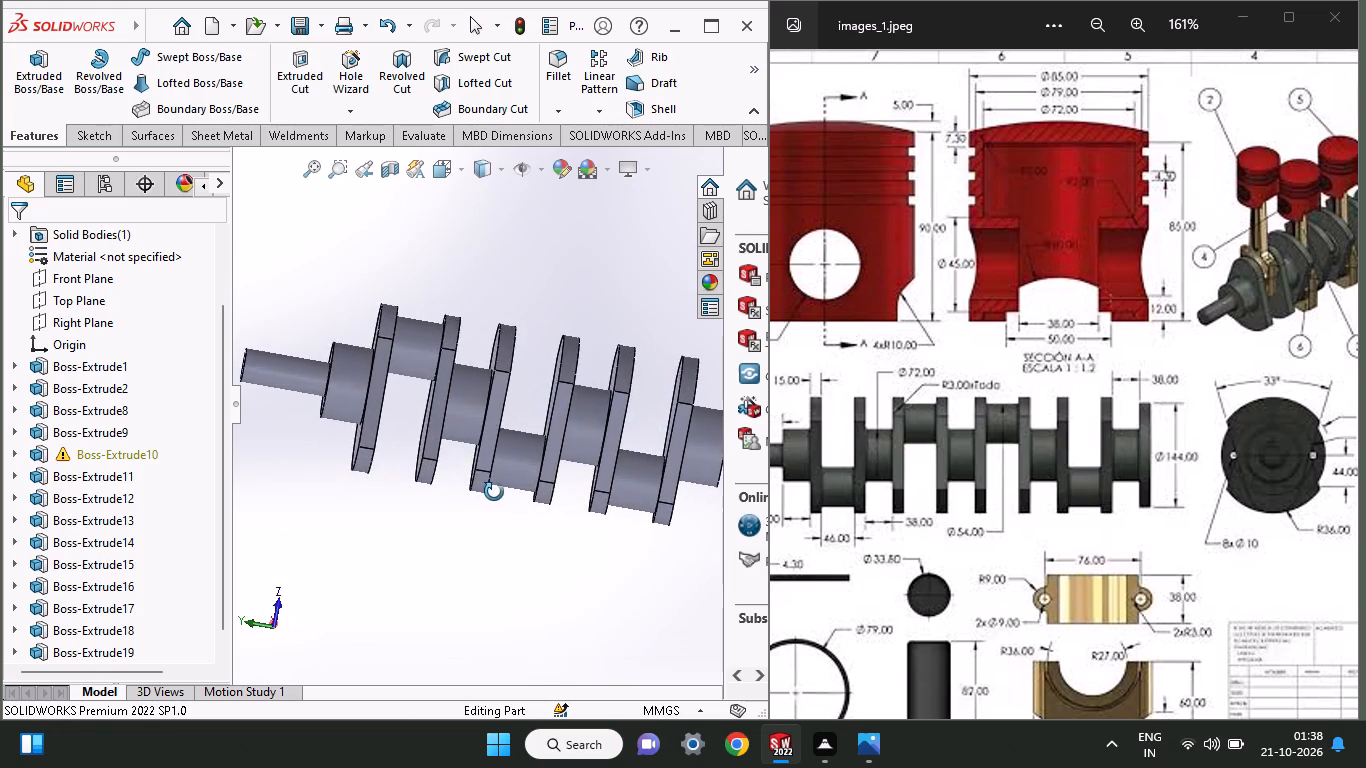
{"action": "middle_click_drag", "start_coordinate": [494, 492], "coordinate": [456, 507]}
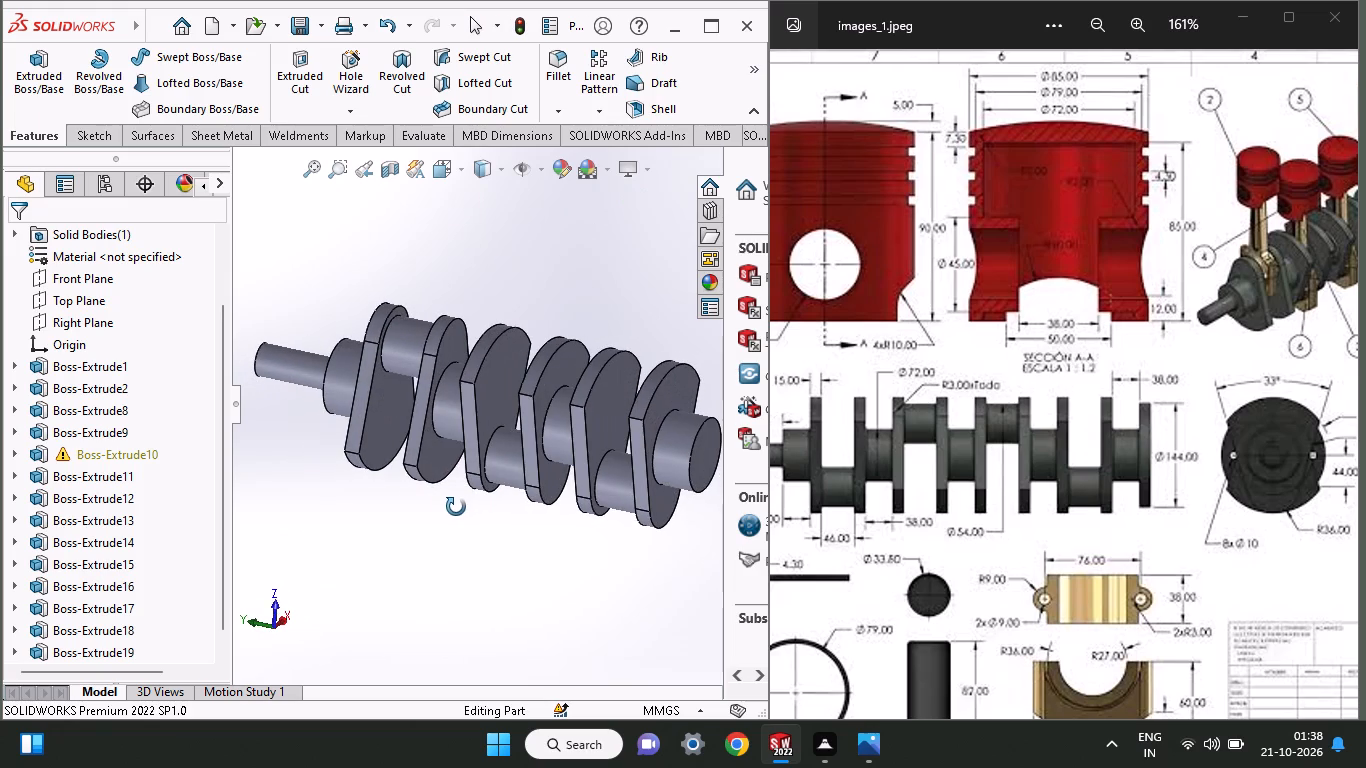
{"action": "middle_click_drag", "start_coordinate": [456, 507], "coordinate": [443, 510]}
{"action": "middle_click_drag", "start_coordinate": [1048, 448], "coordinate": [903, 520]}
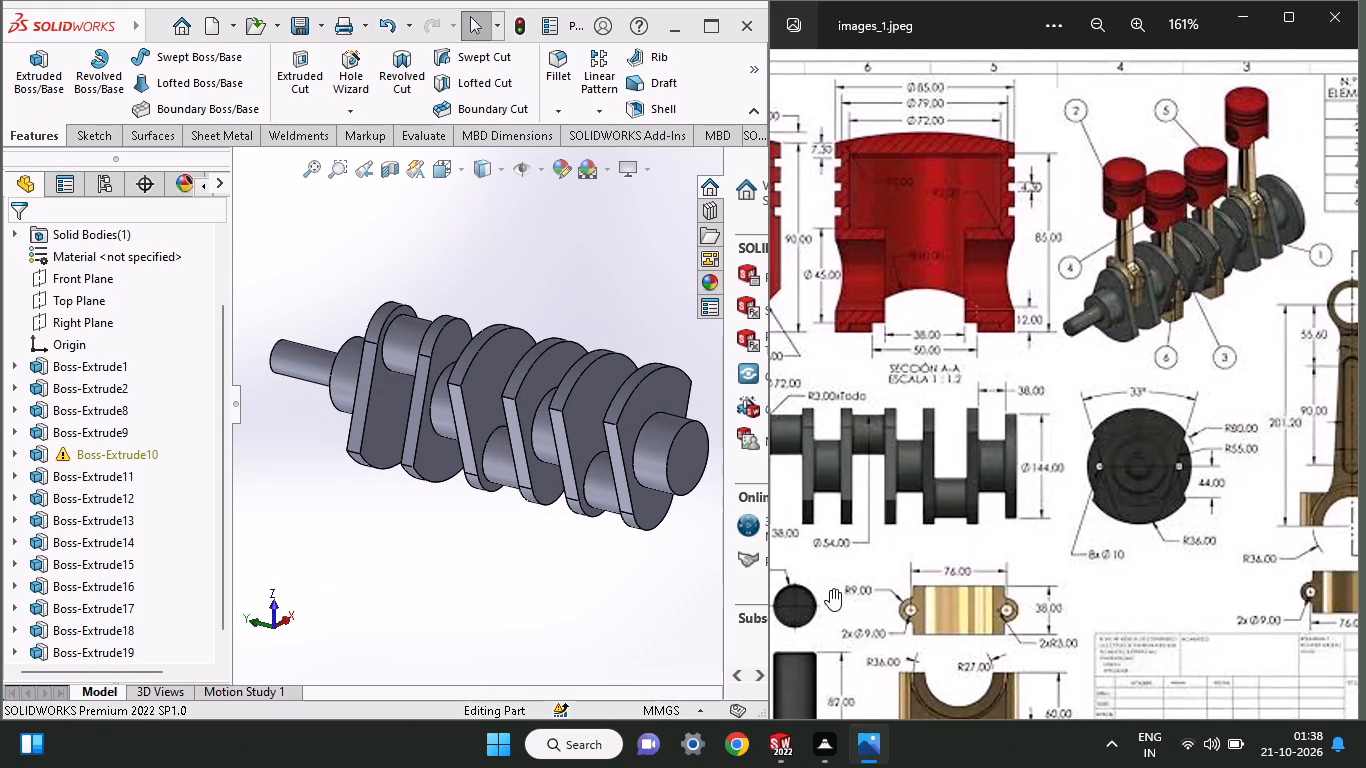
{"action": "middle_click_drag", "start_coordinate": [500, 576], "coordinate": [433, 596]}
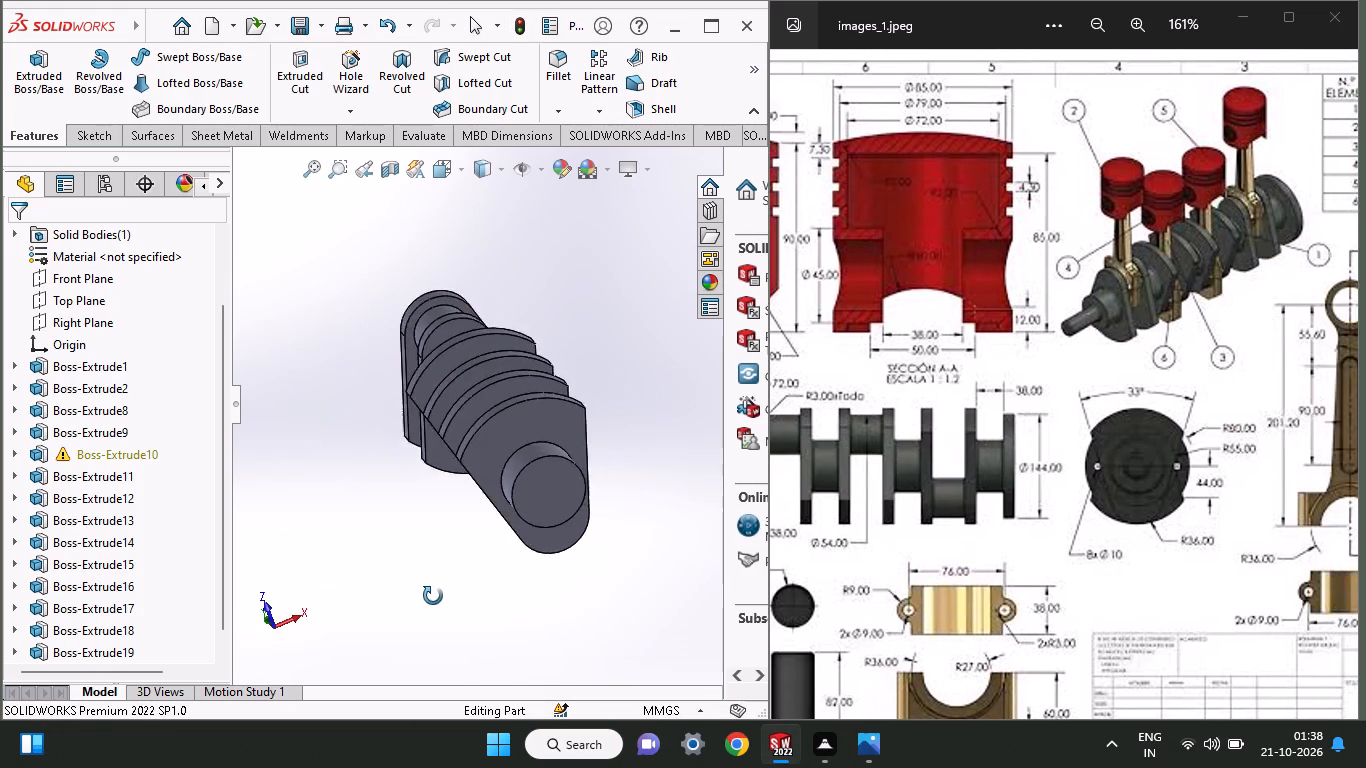
Inspect the crankshaft from both ends and the side, checking its webs, crankpins and main journals against the reference drawing.
{"action": "middle_click_drag", "start_coordinate": [433, 596], "coordinate": [433, 552]}
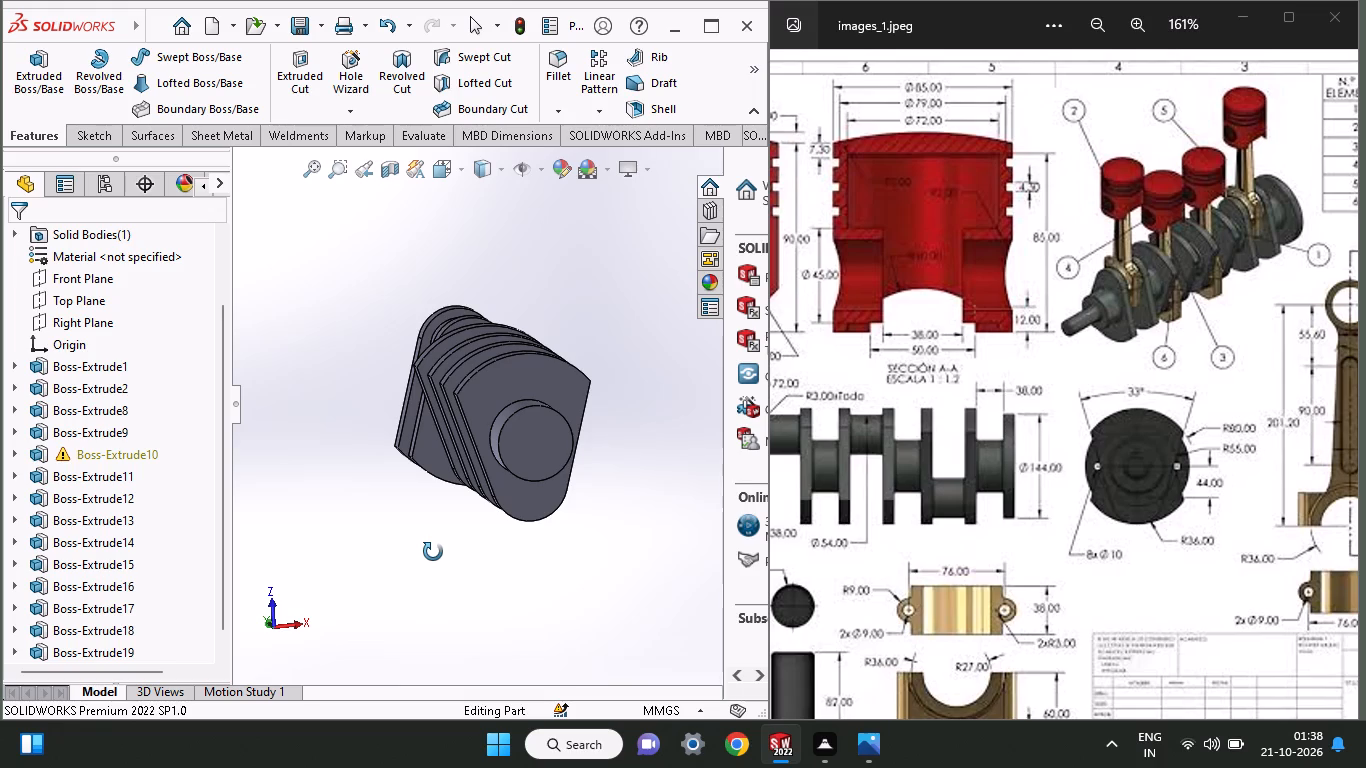
{"action": "middle_click_drag", "start_coordinate": [433, 552], "coordinate": [339, 572]}
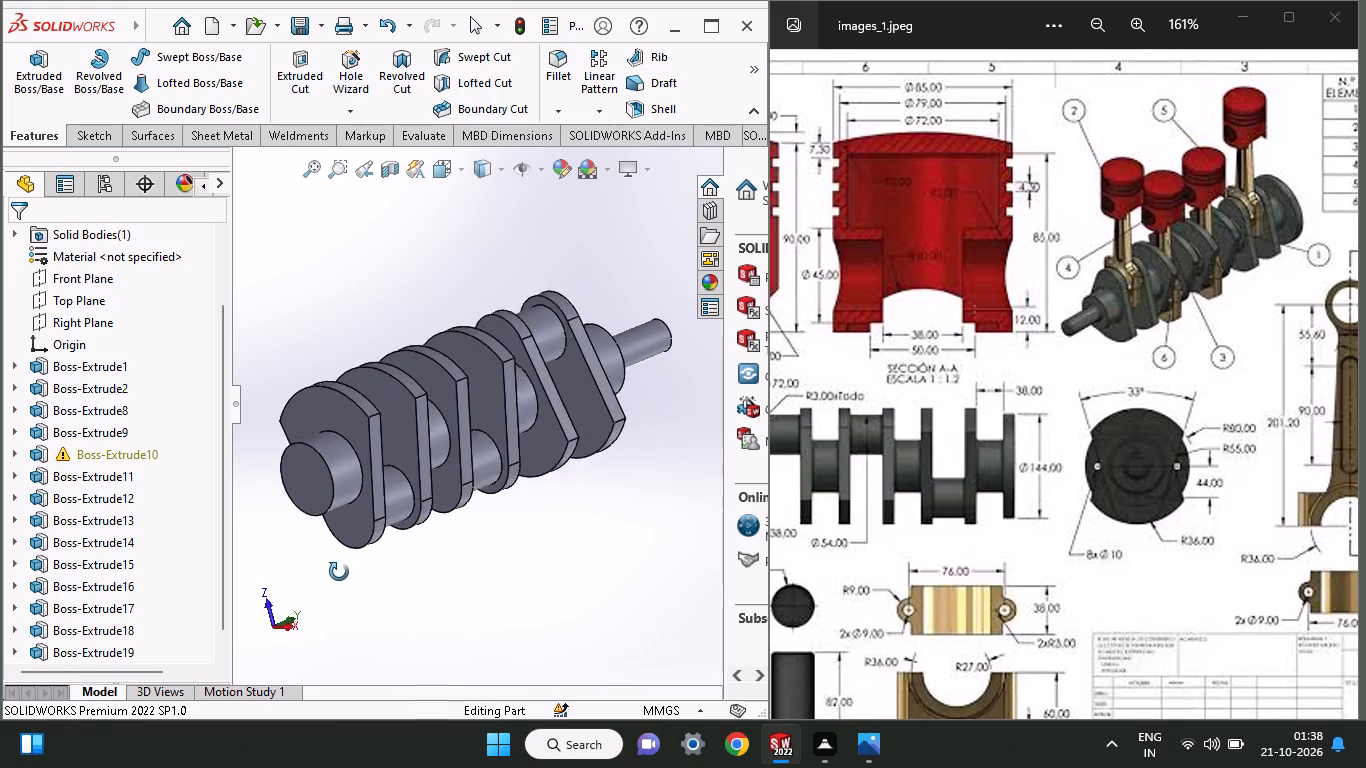
{"action": "middle_click_drag", "start_coordinate": [339, 572], "coordinate": [296, 578]}
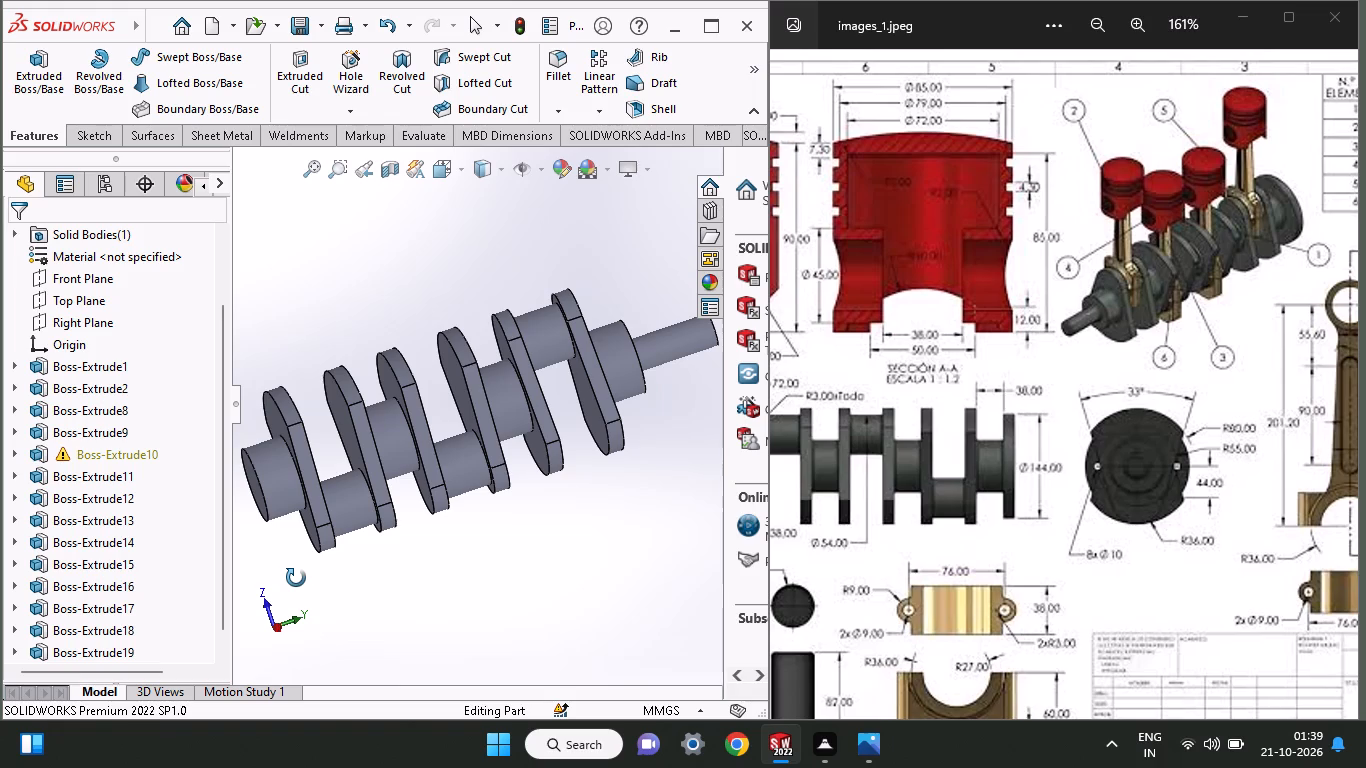
{"action": "middle_click_drag", "start_coordinate": [296, 578], "coordinate": [333, 579]}
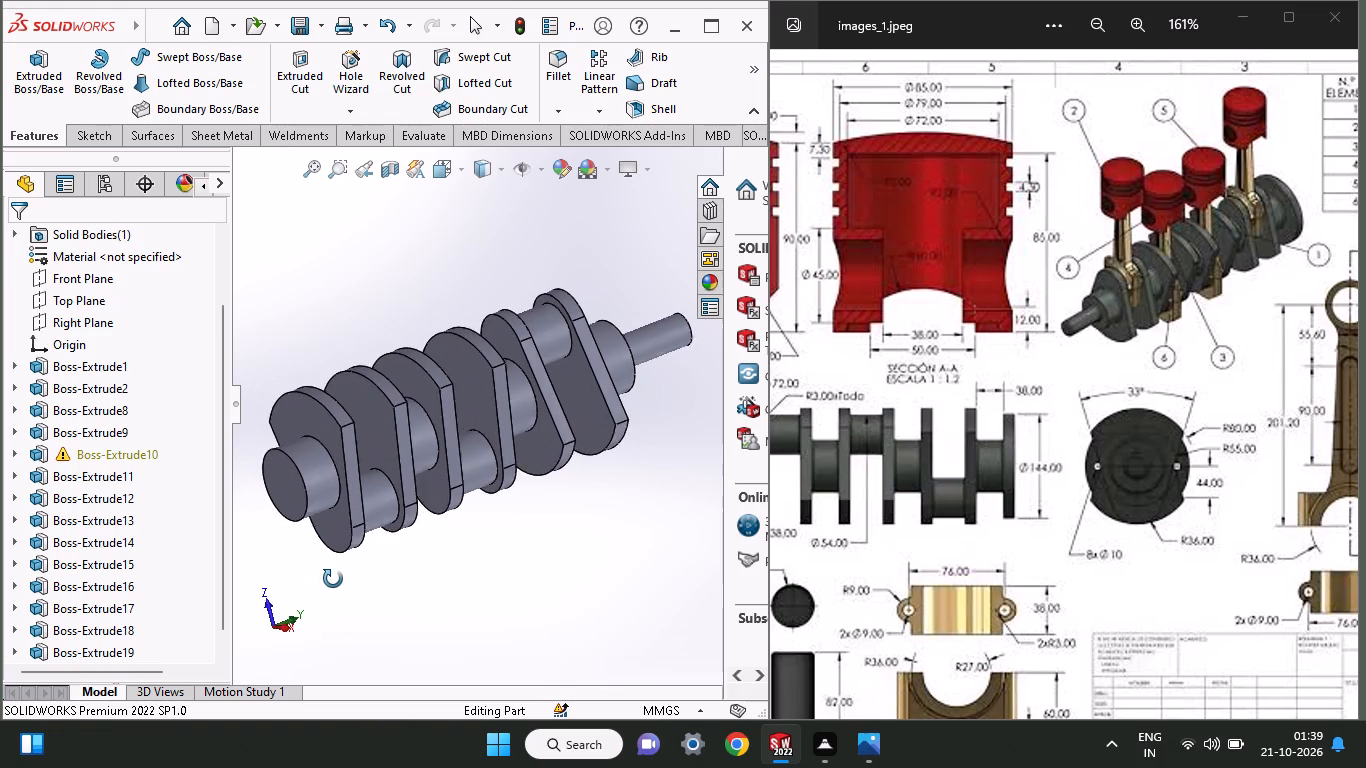
{"action": "middle_click_drag", "start_coordinate": [333, 579], "coordinate": [407, 494]}
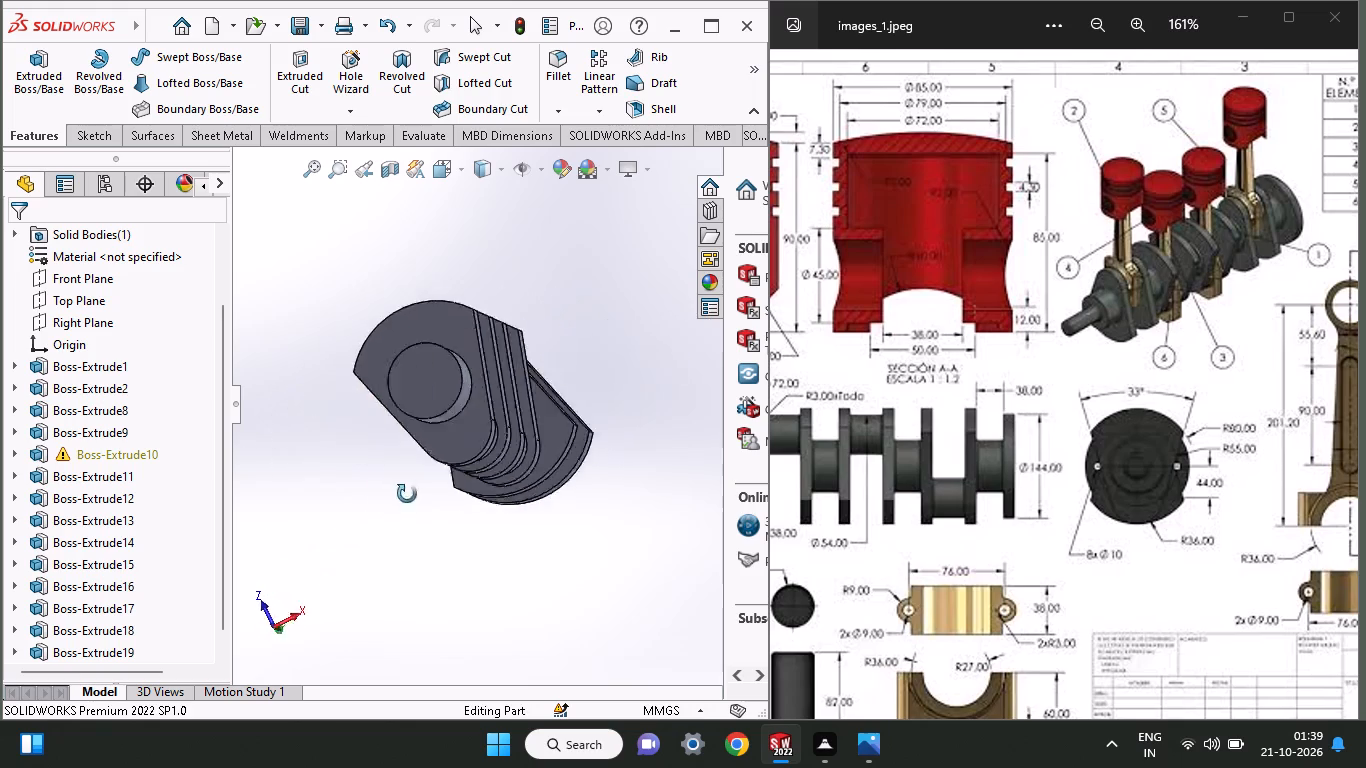
{"action": "middle_click_drag", "start_coordinate": [407, 494], "coordinate": [453, 767]}
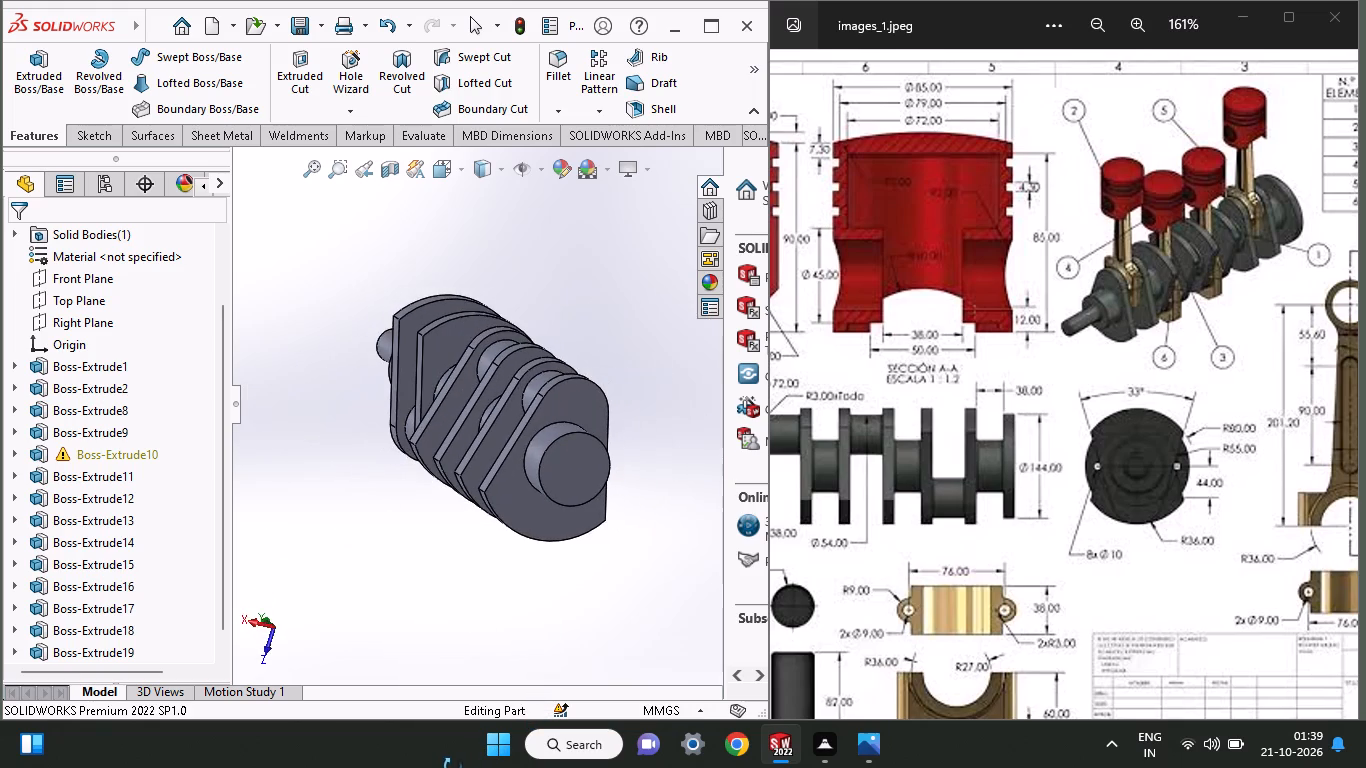
{"action": "middle_click_drag", "start_coordinate": [453, 767], "coordinate": [506, 767]}
{"action": "middle_click_drag", "start_coordinate": [501, 604], "coordinate": [475, 667]}
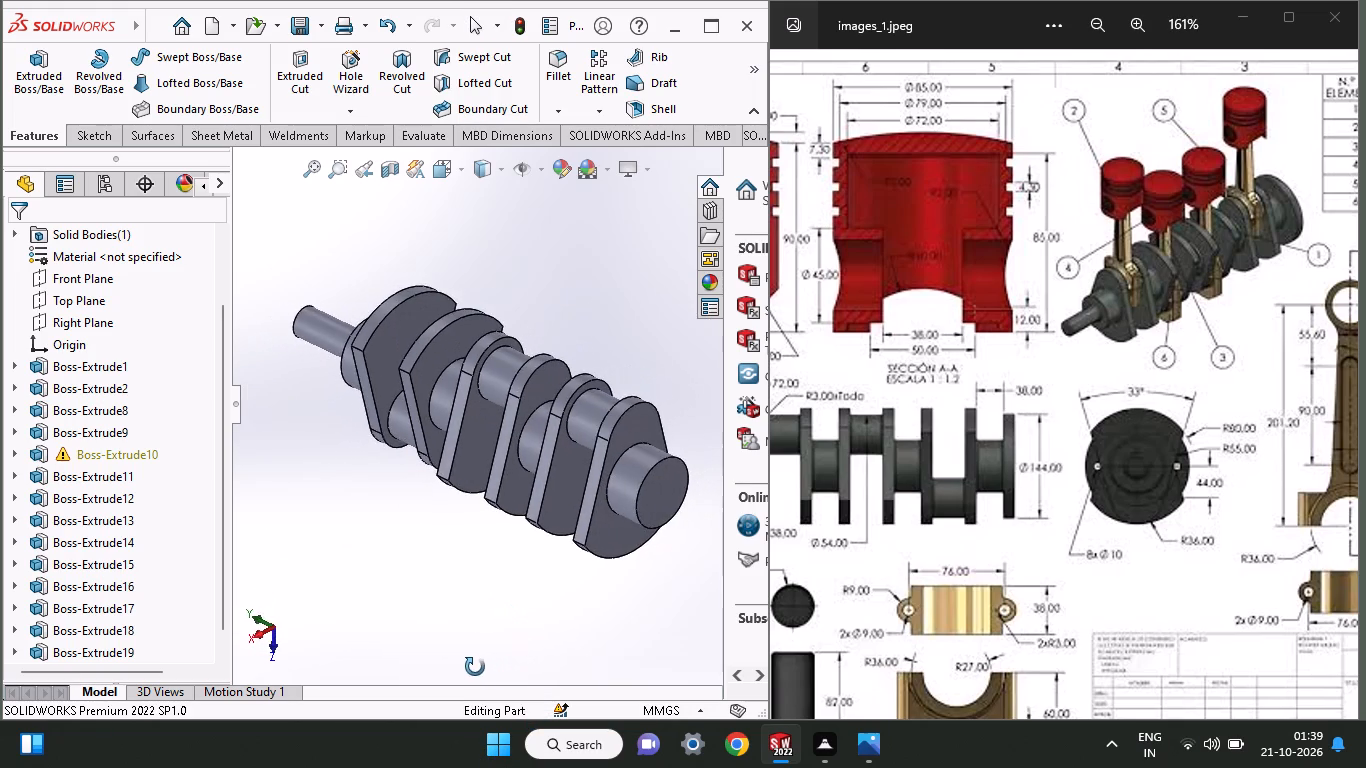
{"action": "middle_click_drag", "start_coordinate": [475, 667], "coordinate": [403, 613]}
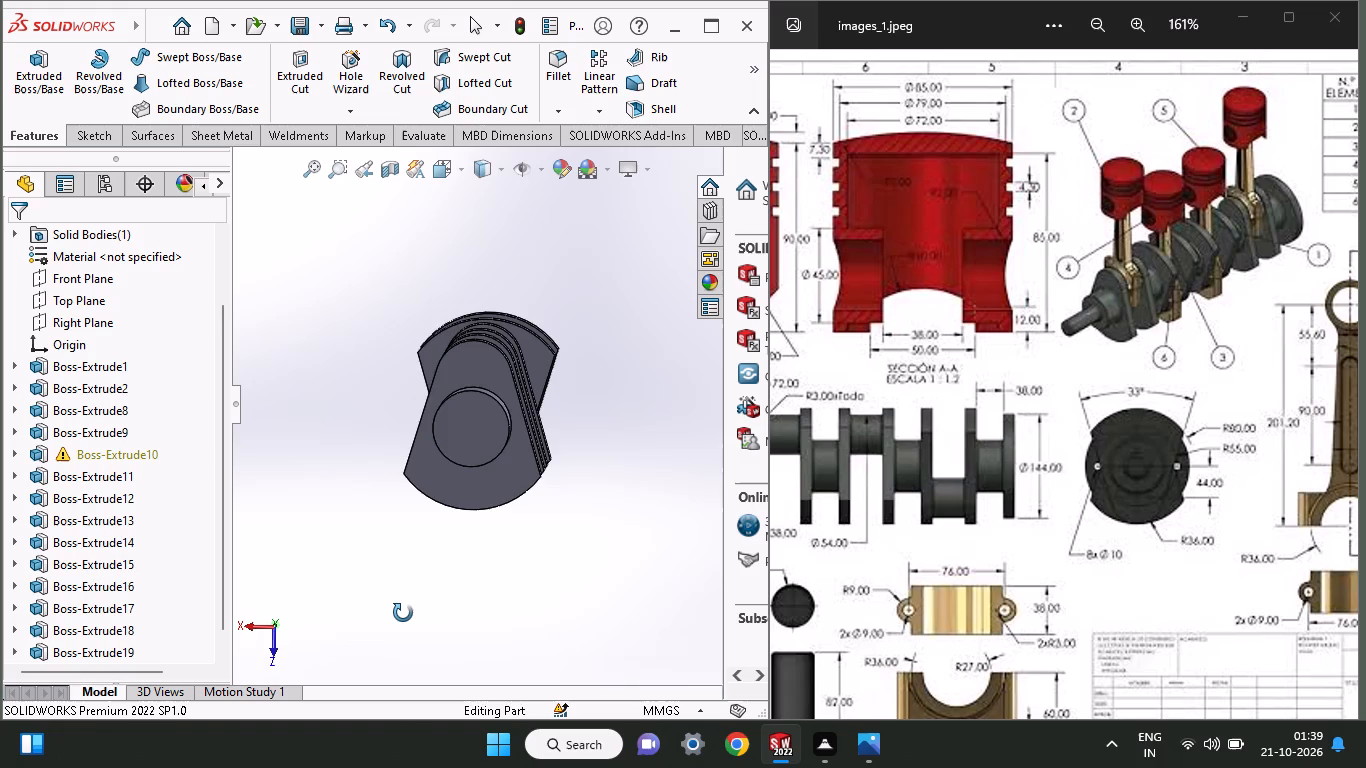
{"action": "middle_click_drag", "start_coordinate": [403, 613], "coordinate": [452, 603]}
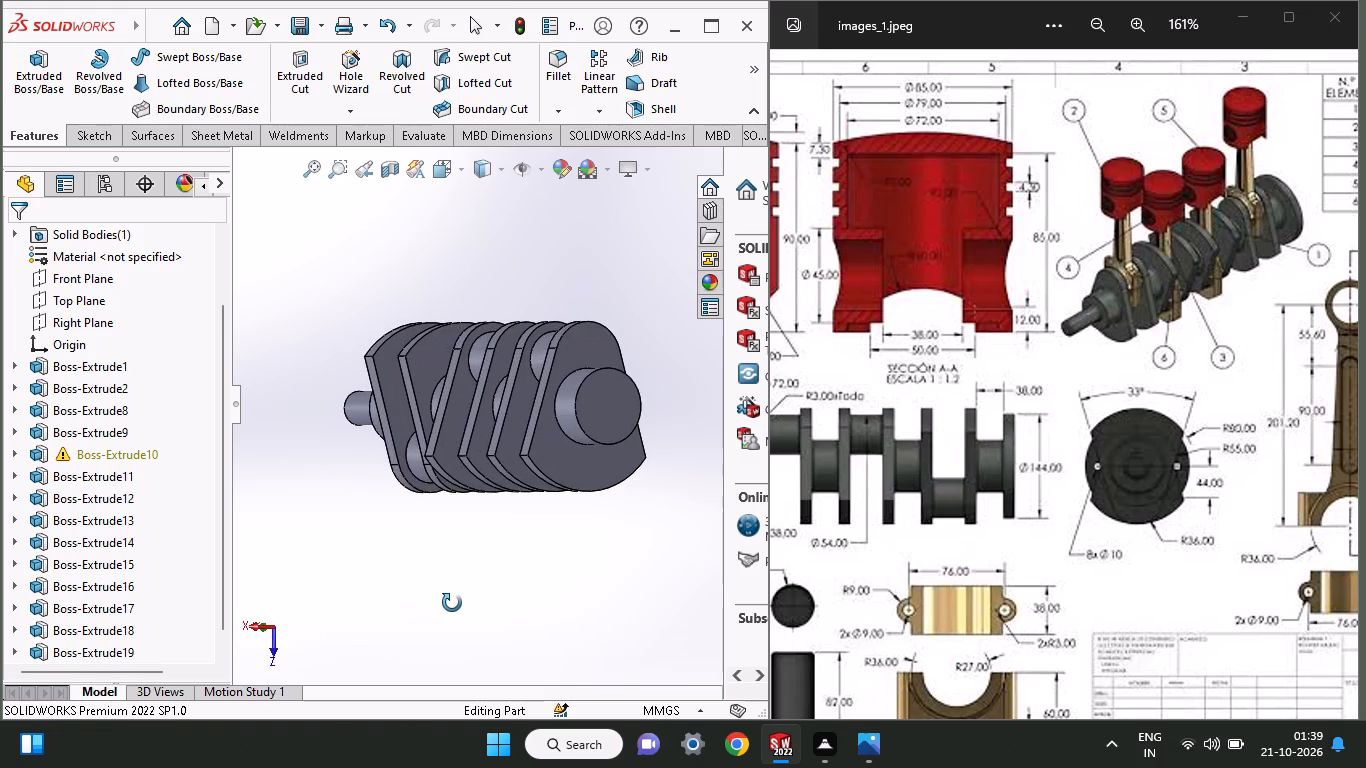
{"action": "middle_click_drag", "start_coordinate": [452, 603], "coordinate": [479, 629]}
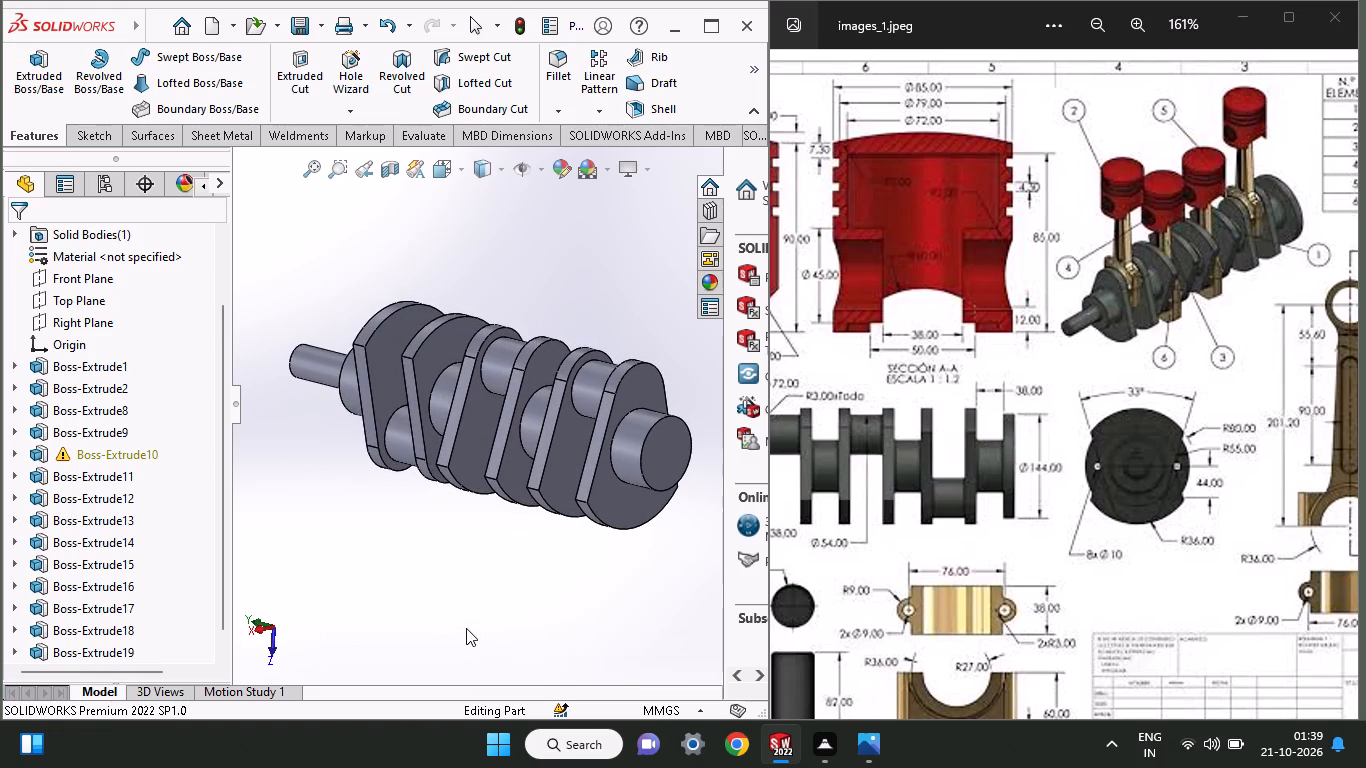
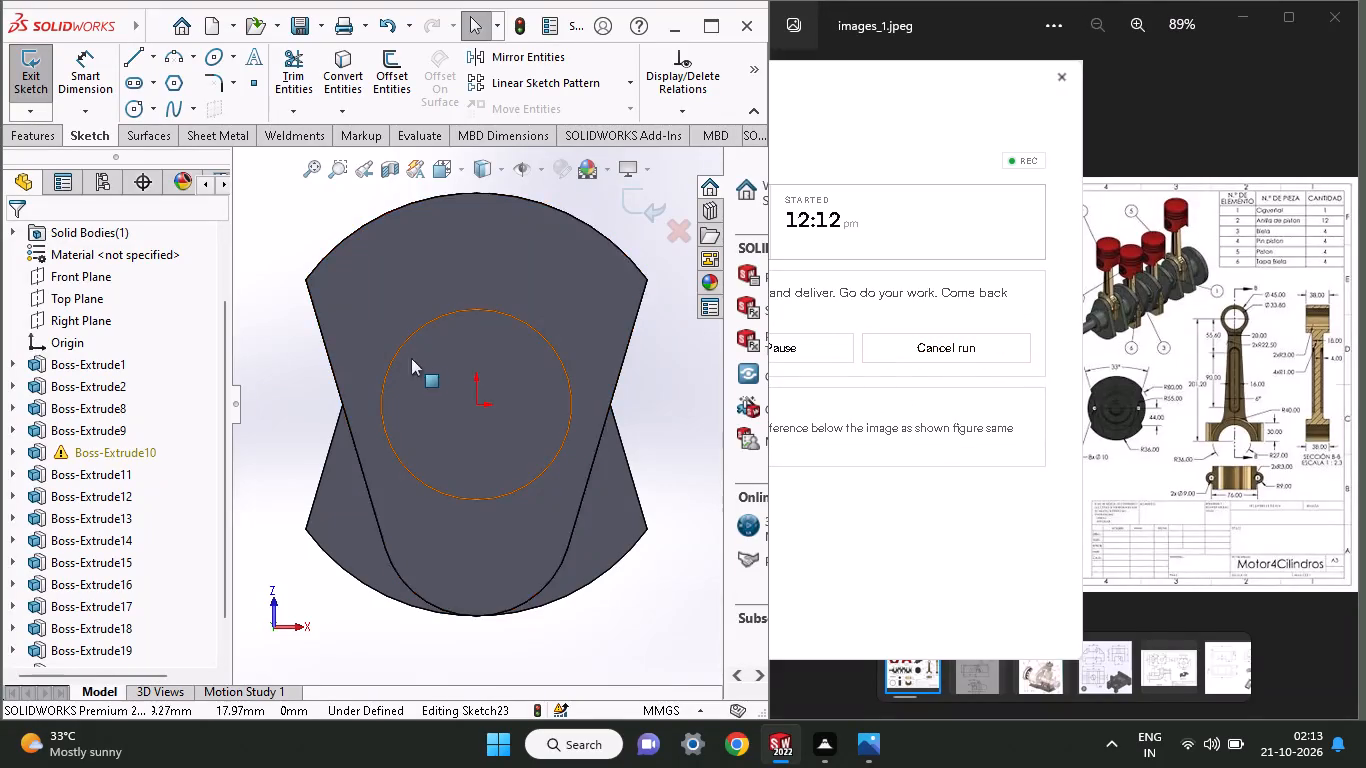
Sketch an origin-centred circle reaching the web's rounded outer edge, and a circle about 39 mm in diameter directly above the origin.
{"action": "left_click", "coordinate": [130, 104]}
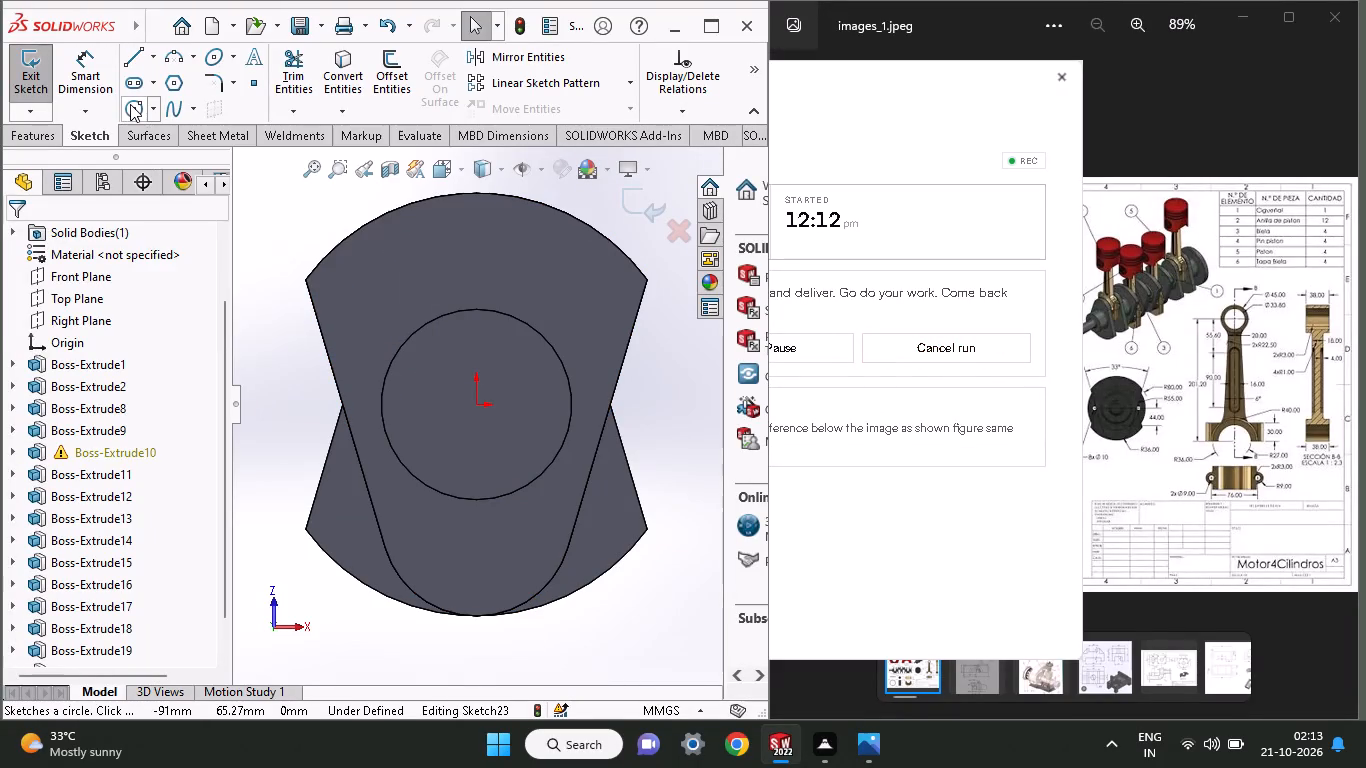
{"action": "left_click", "coordinate": [481, 406]}
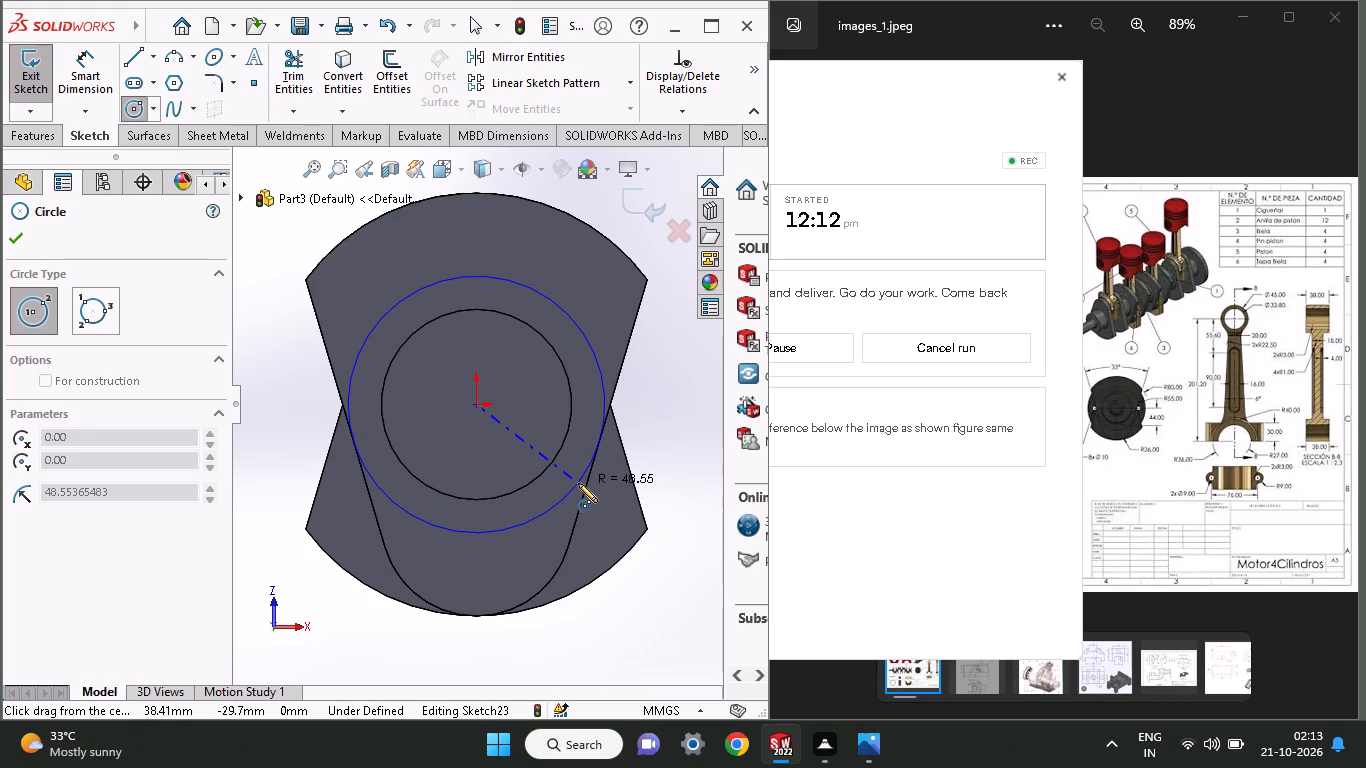
{"action": "left_click", "coordinate": [614, 569]}
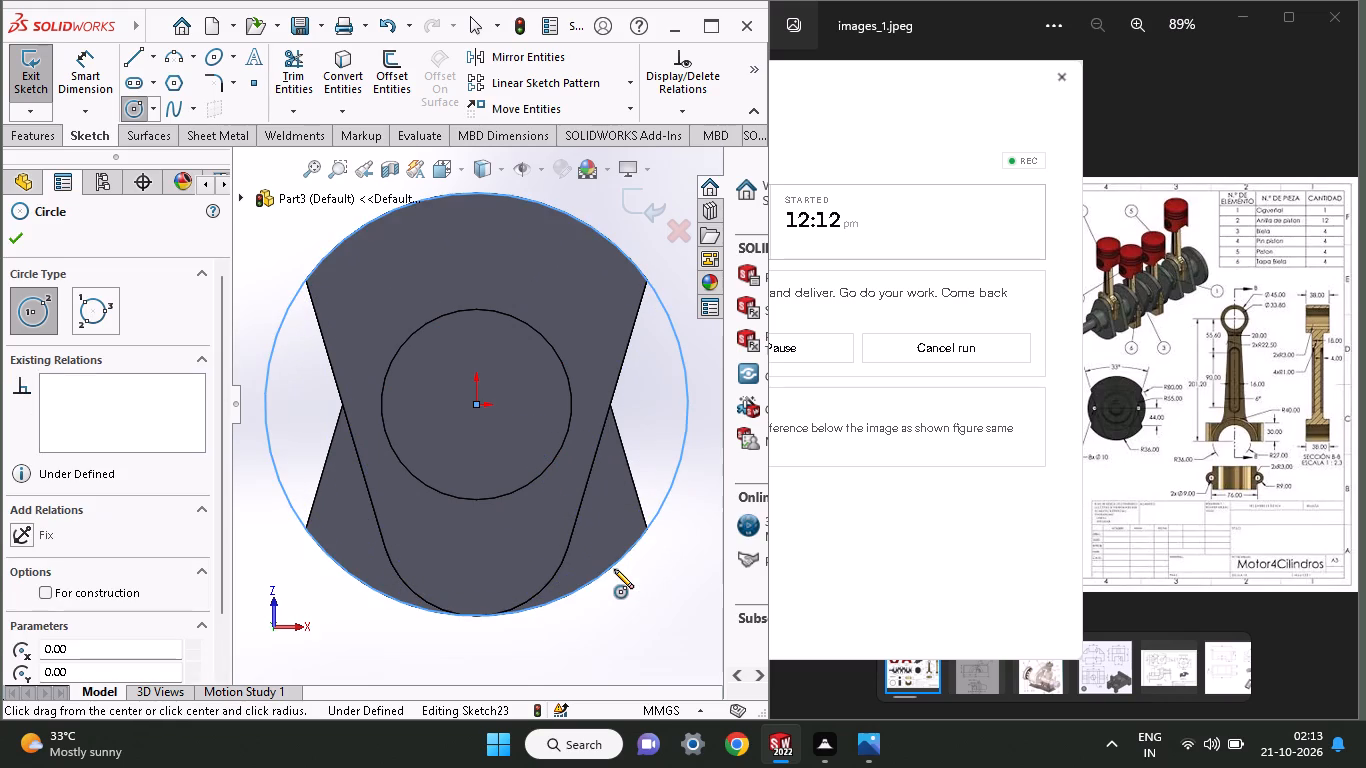
{"action": "left_click", "coordinate": [477, 255]}
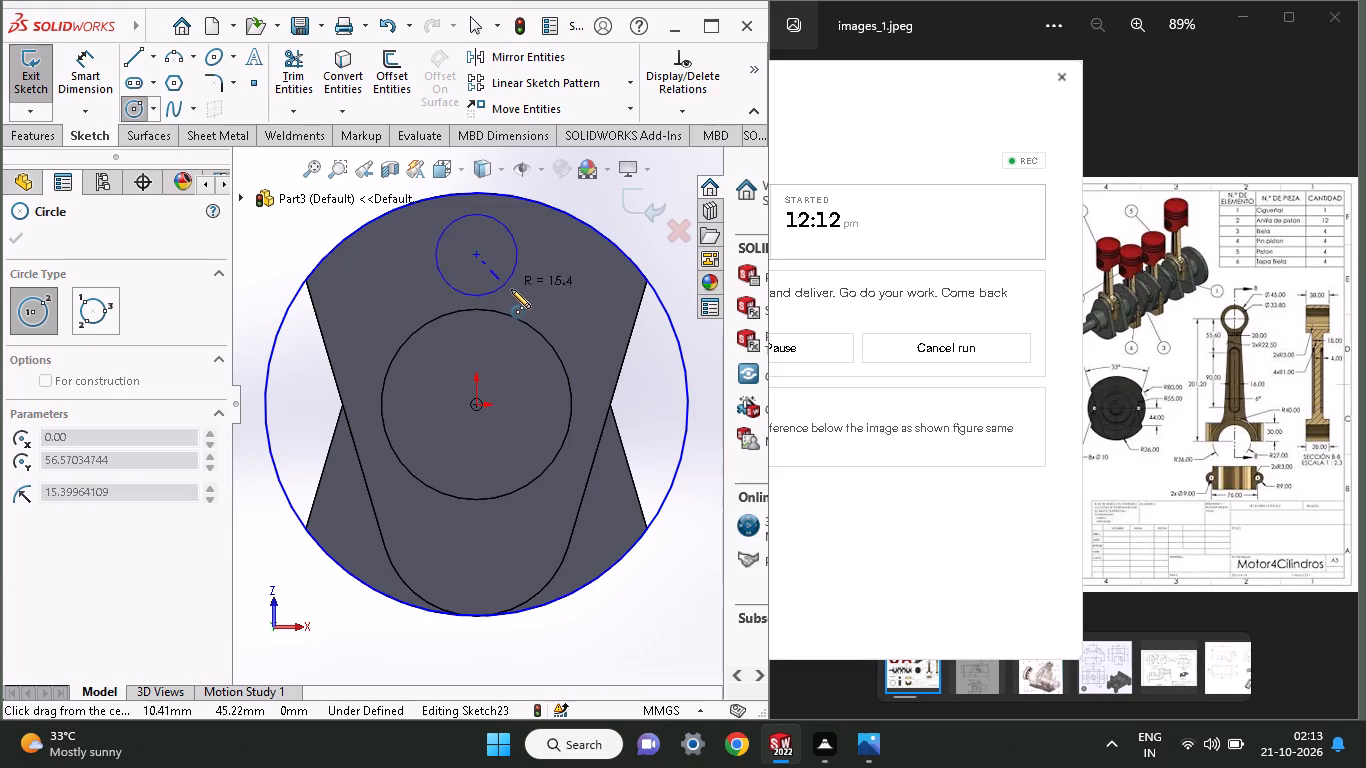
{"action": "left_click", "coordinate": [514, 290]}
Dimension the small circle's centre 44 mm from the origin.
{"action": "left_click", "coordinate": [88, 63]}
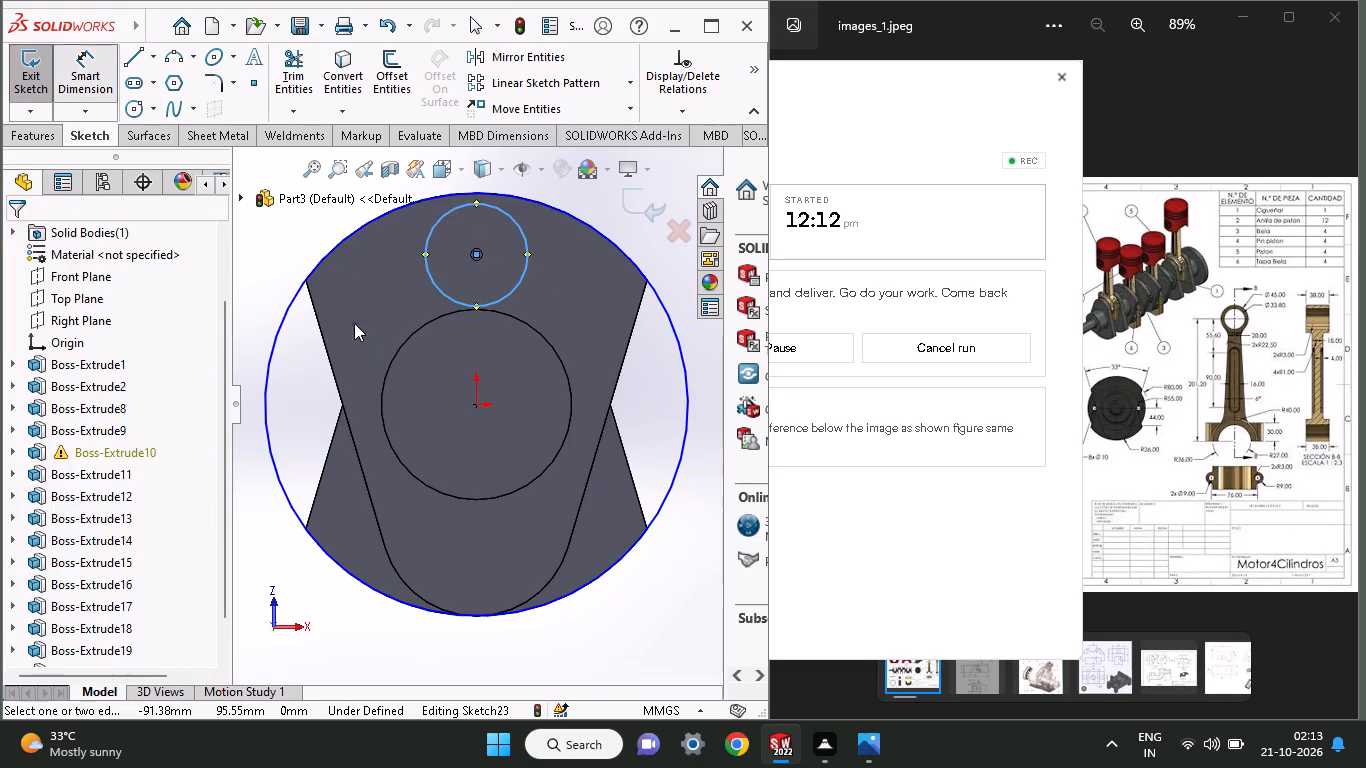
{"action": "left_click", "coordinate": [478, 409]}
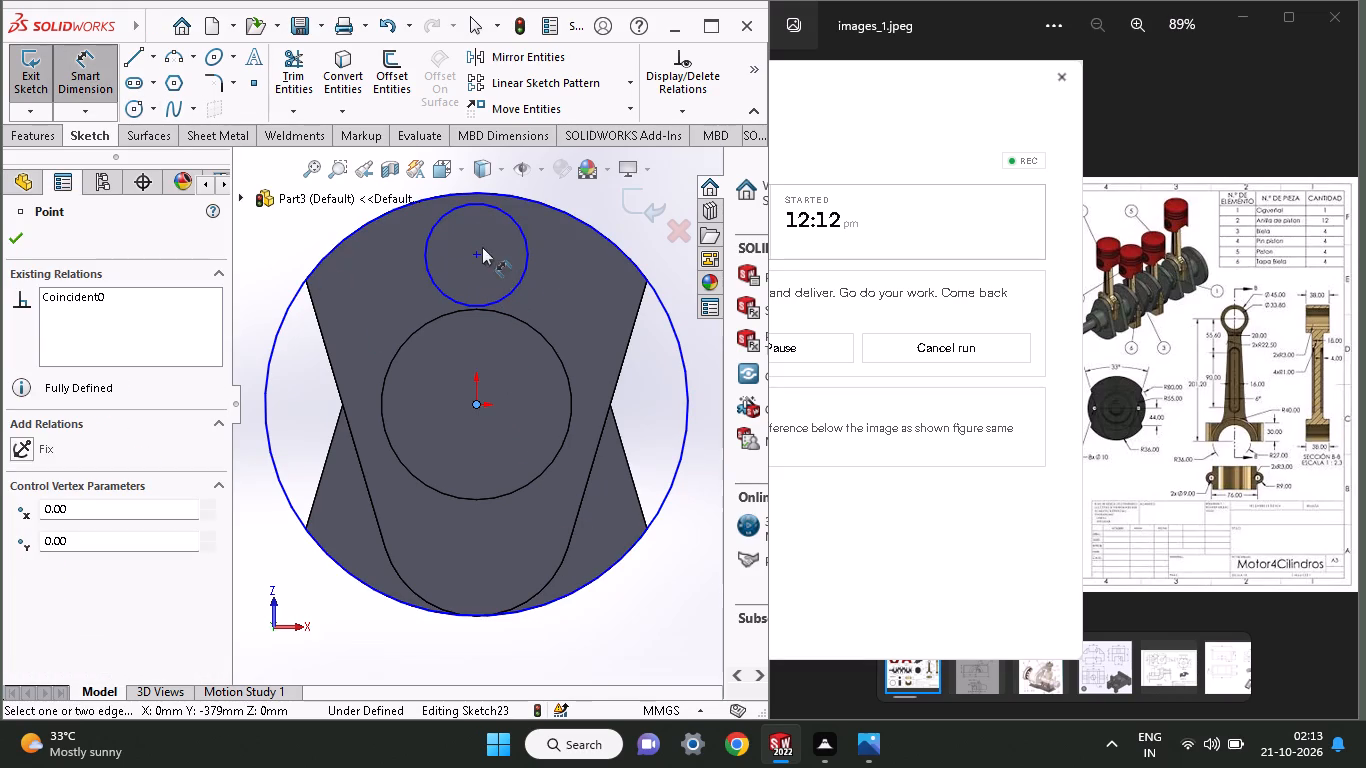
{"action": "left_click_drag", "start_coordinate": [472, 254], "coordinate": [513, 295]}
{"action": "left_click", "coordinate": [584, 356]}
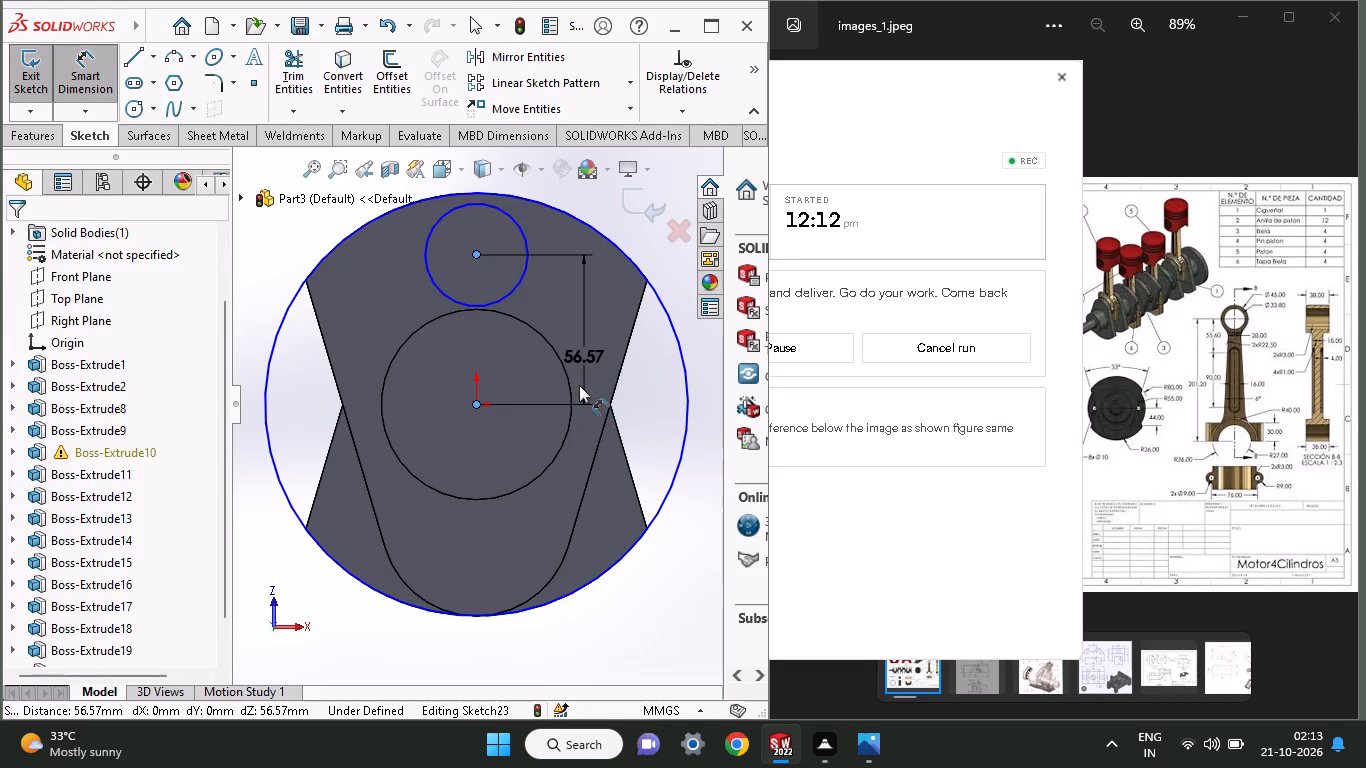
{"action": "type", "text": "44"}
{"action": "key", "text": "Return"}
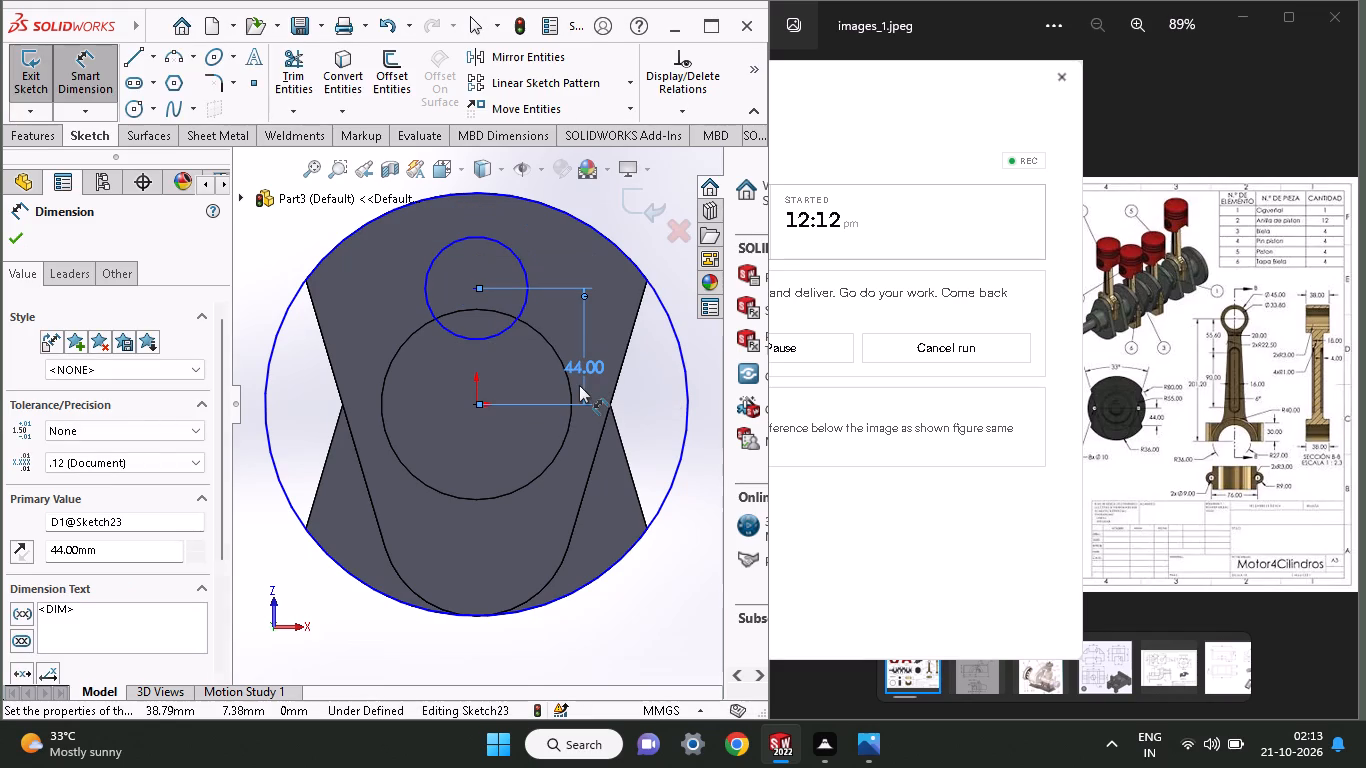
Dimension the small circle's diameter as 72 mm.
{"action": "left_click", "coordinate": [526, 263]}
{"action": "left_click", "coordinate": [555, 249]}
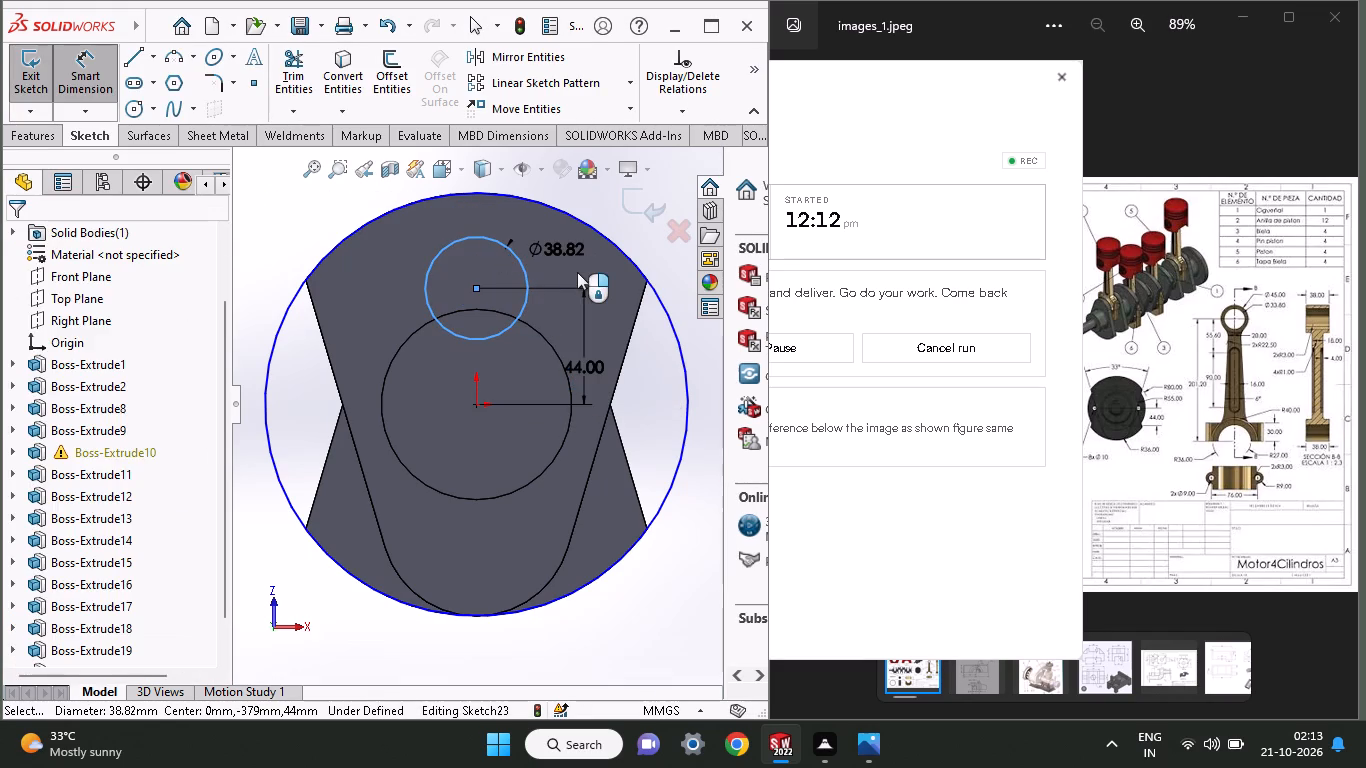
{"action": "type", "text": "72"}
{"action": "key", "text": "Return"}
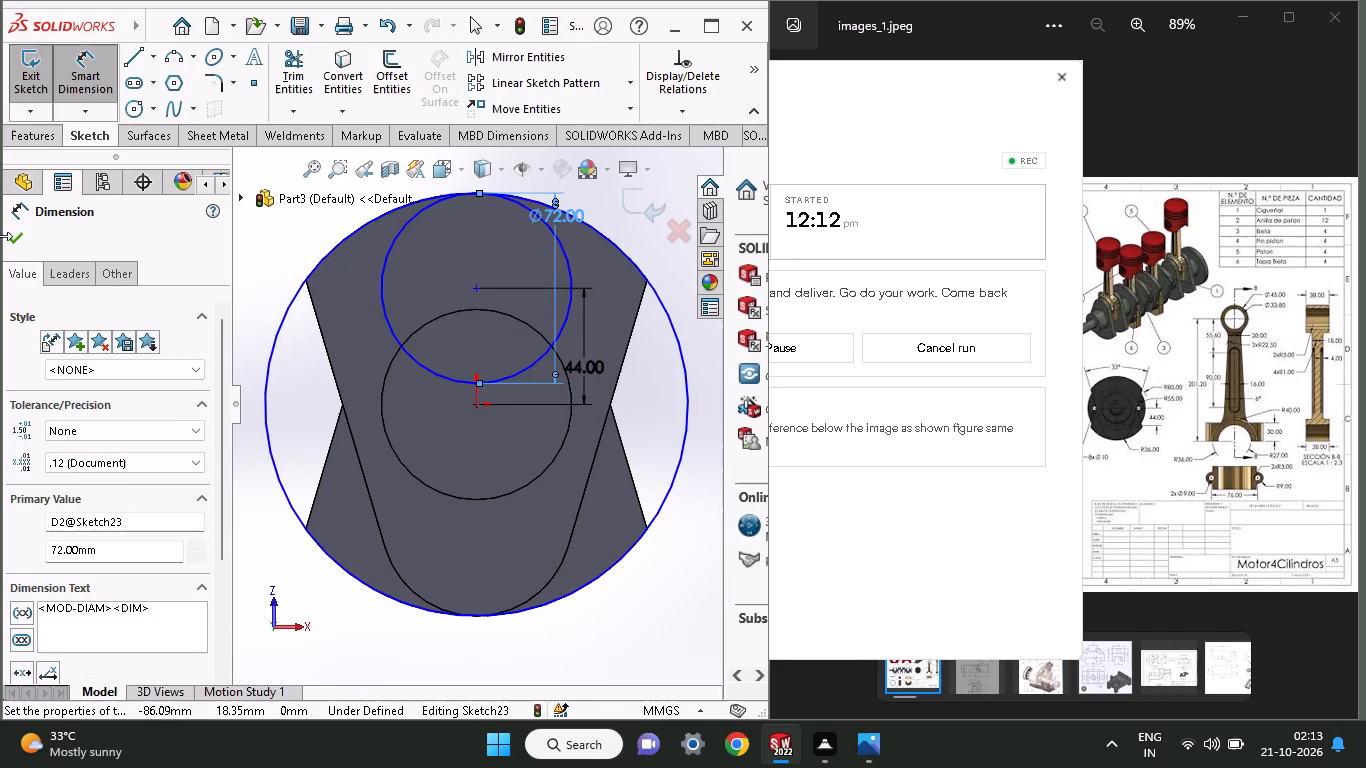
{"action": "left_click", "coordinate": [21, 243]}
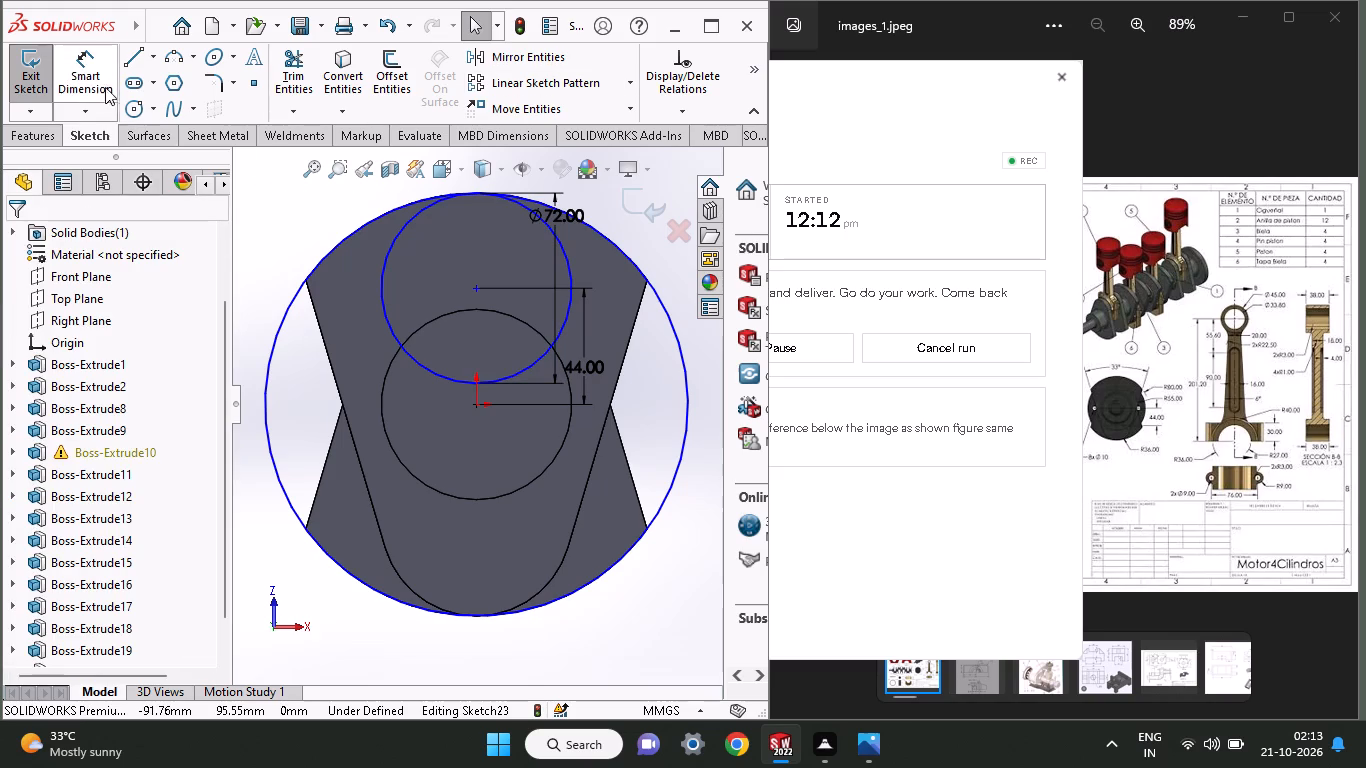
Sketch a vertical line from the 72 mm circle's centre through the origin to just below the large outer circle.
{"action": "left_click", "coordinate": [126, 64]}
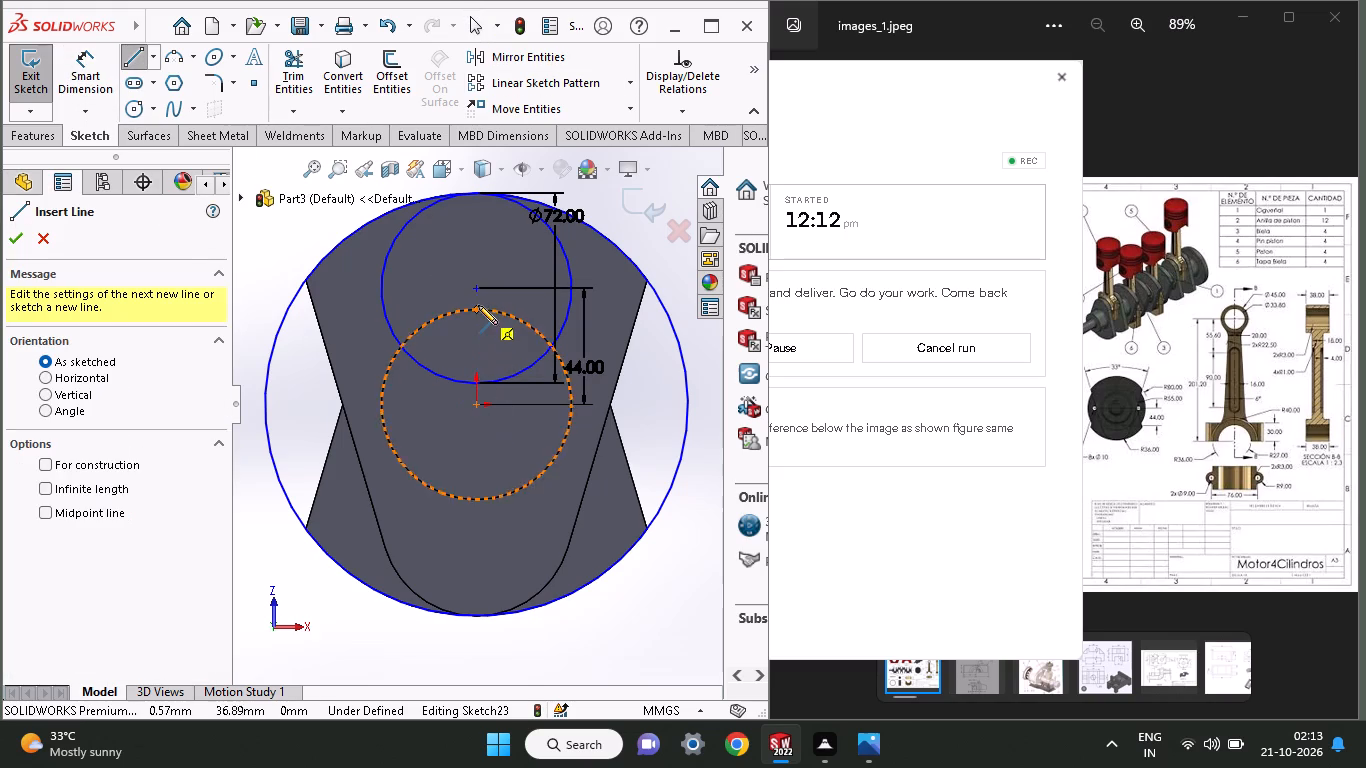
{"action": "left_click", "coordinate": [476, 290]}
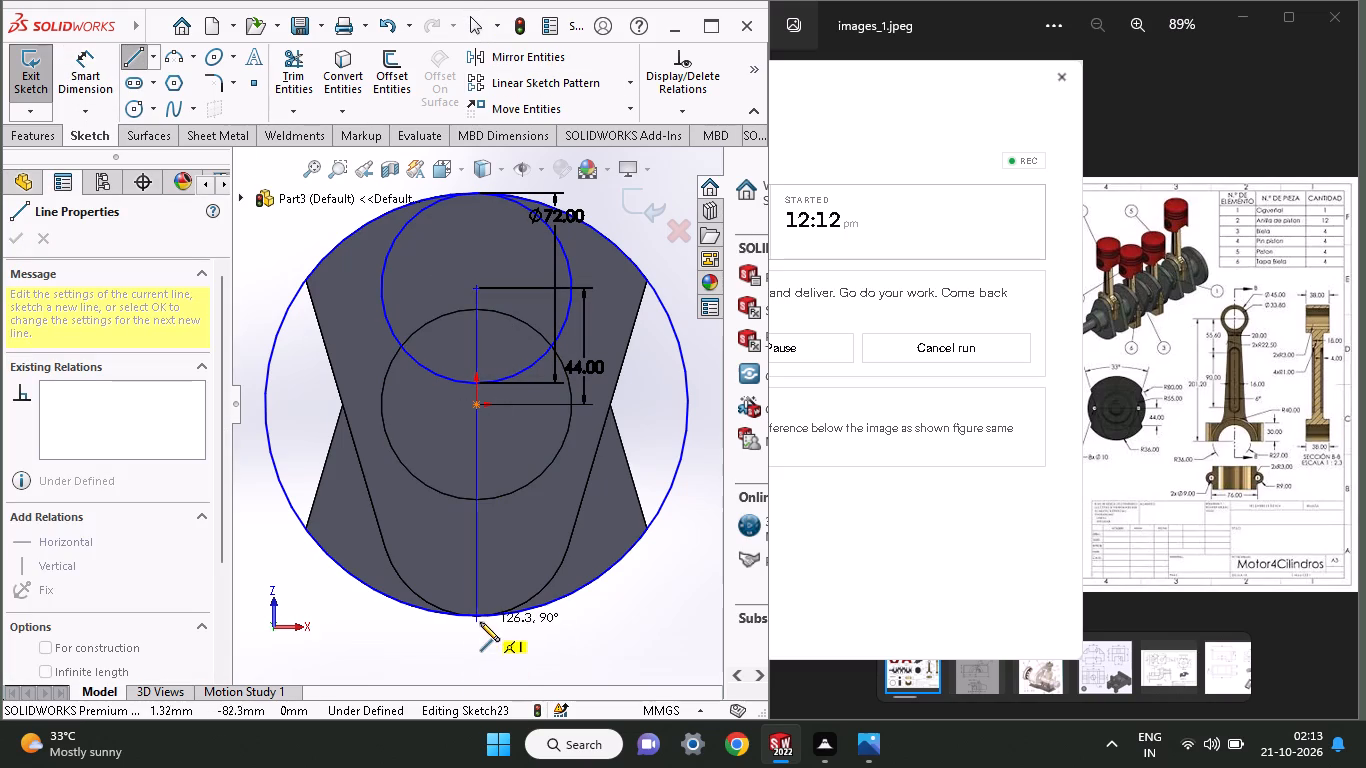
{"action": "left_click", "coordinate": [478, 648]}
{"action": "right_click", "coordinate": [559, 611]}
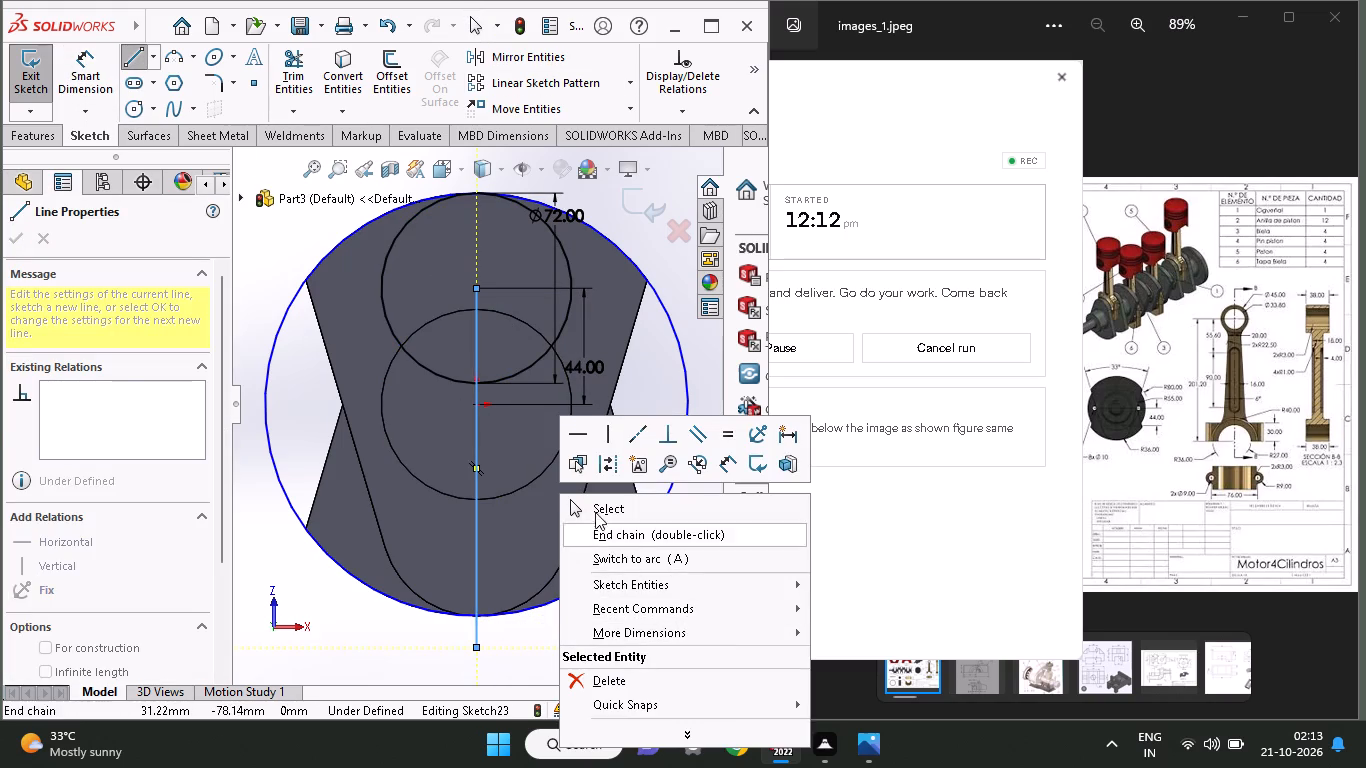
{"action": "left_click", "coordinate": [595, 511]}
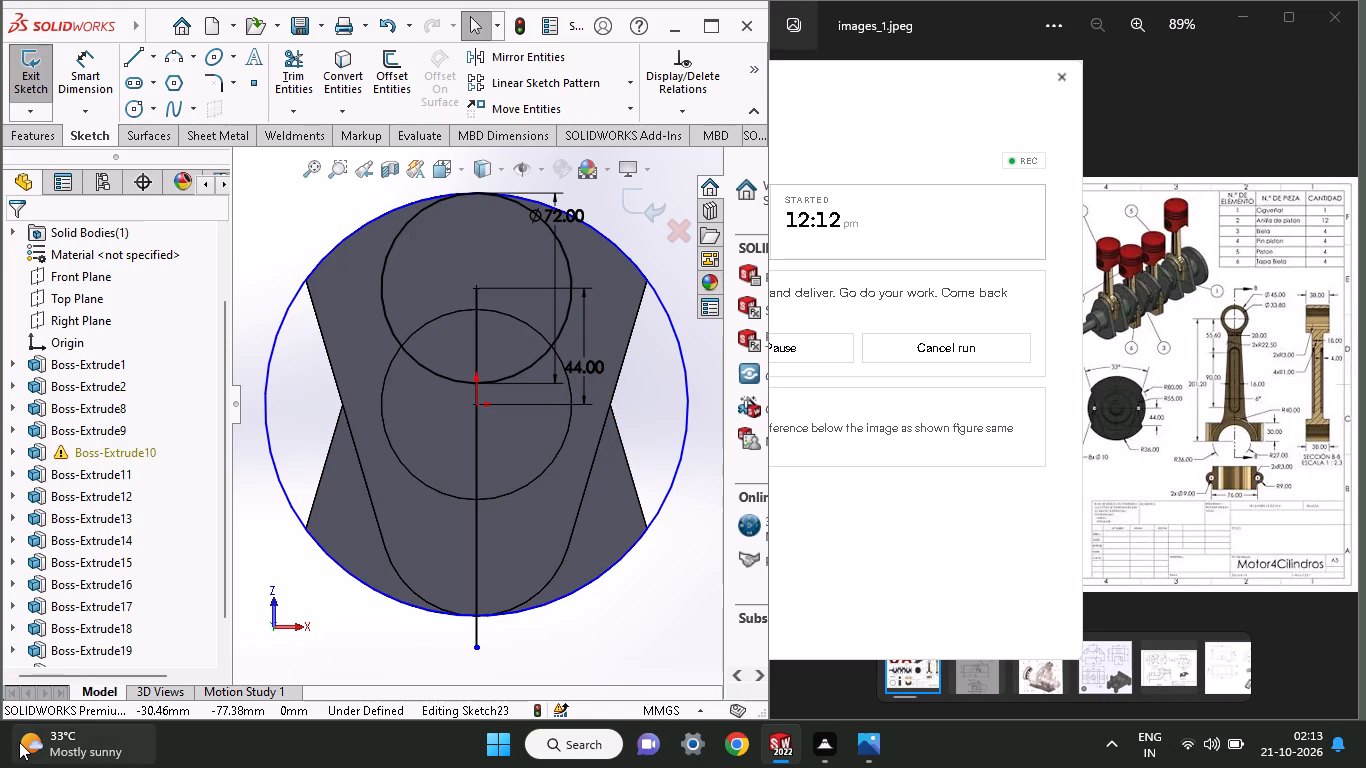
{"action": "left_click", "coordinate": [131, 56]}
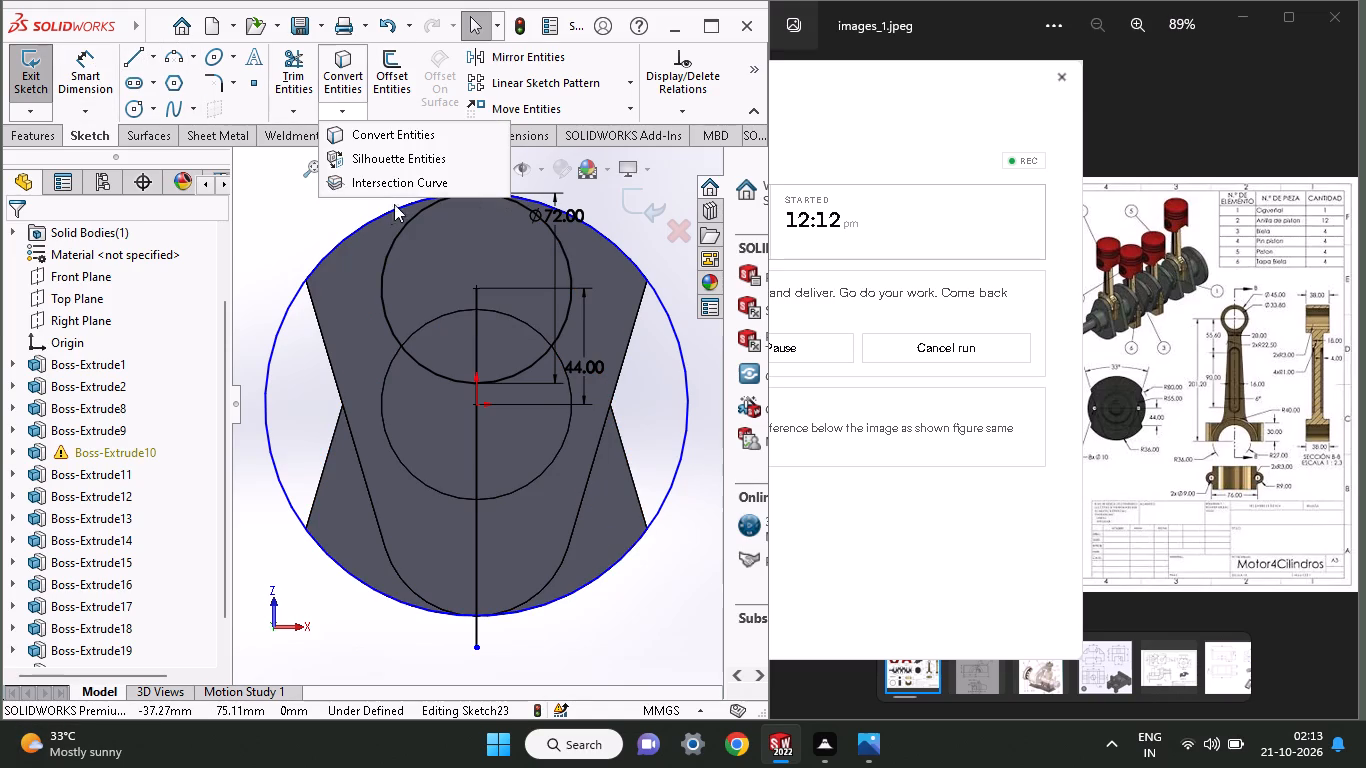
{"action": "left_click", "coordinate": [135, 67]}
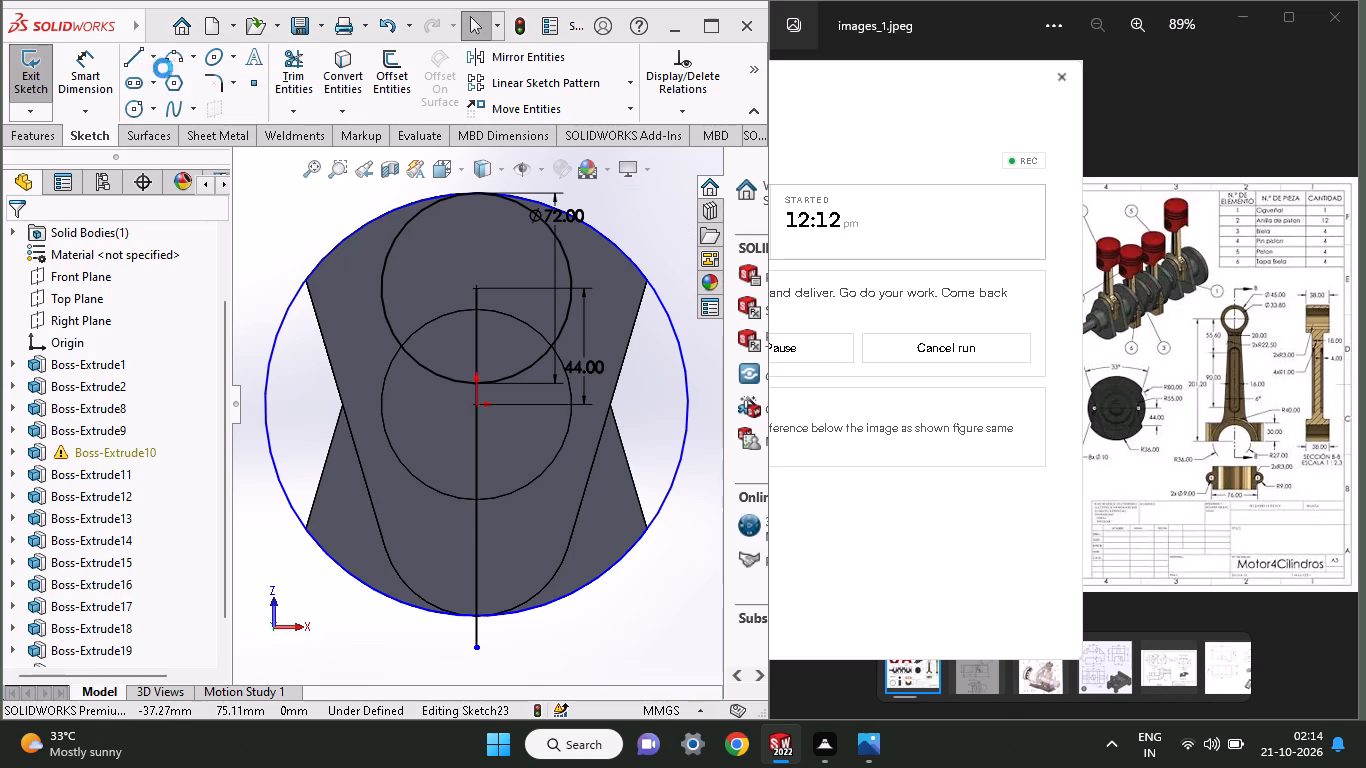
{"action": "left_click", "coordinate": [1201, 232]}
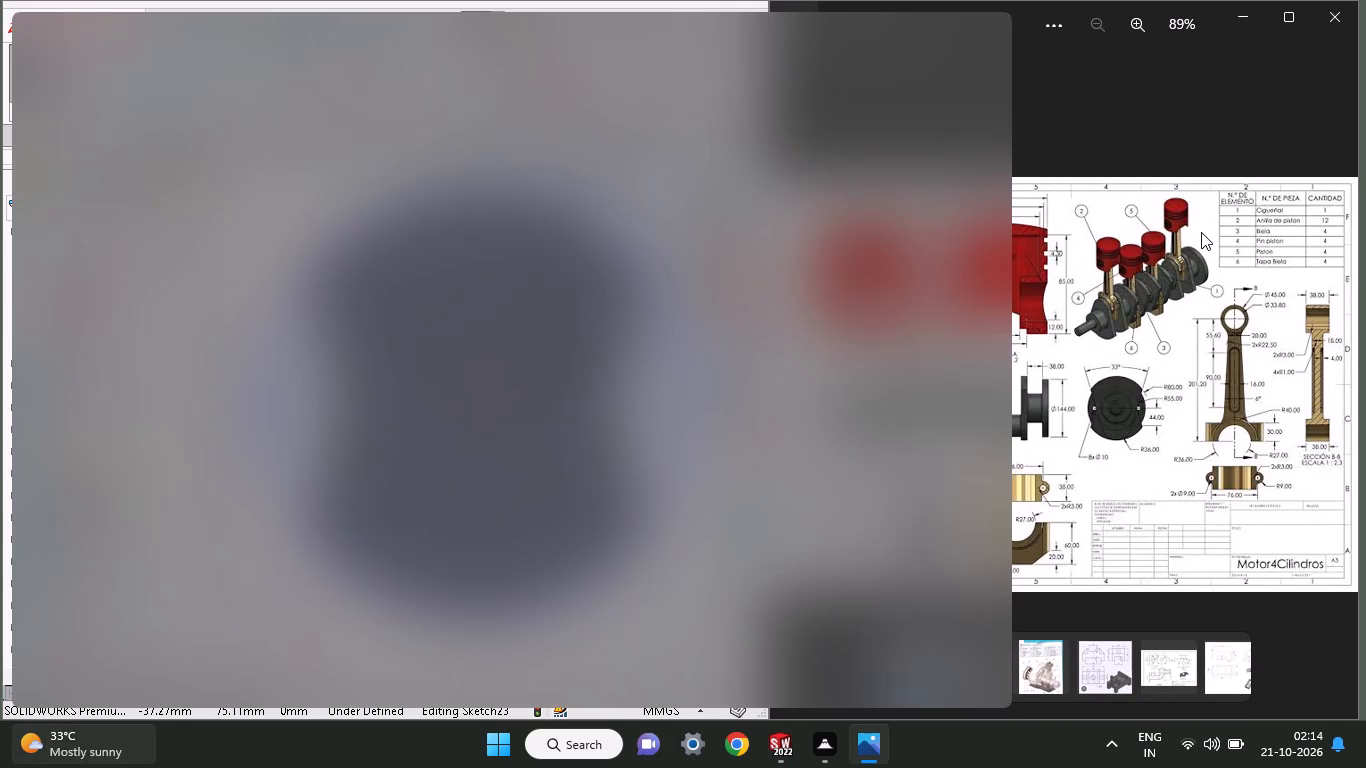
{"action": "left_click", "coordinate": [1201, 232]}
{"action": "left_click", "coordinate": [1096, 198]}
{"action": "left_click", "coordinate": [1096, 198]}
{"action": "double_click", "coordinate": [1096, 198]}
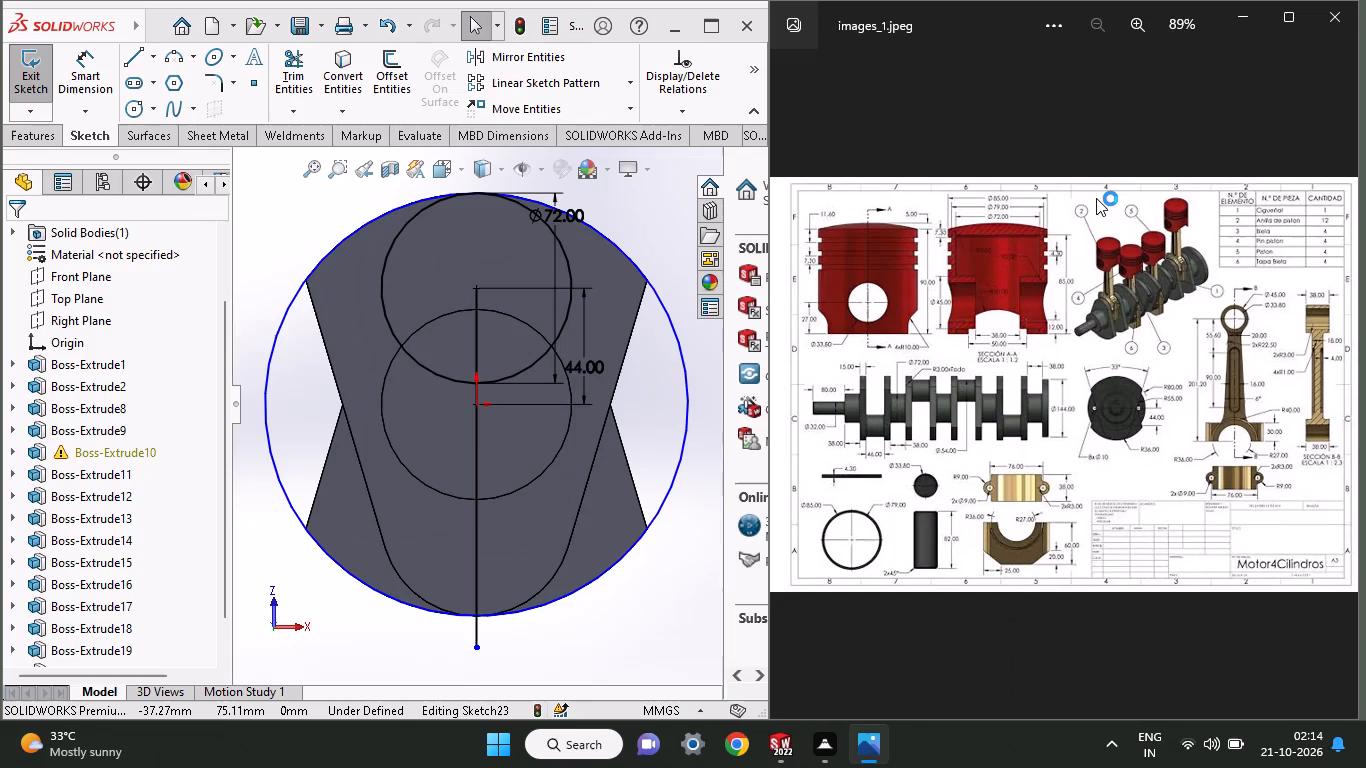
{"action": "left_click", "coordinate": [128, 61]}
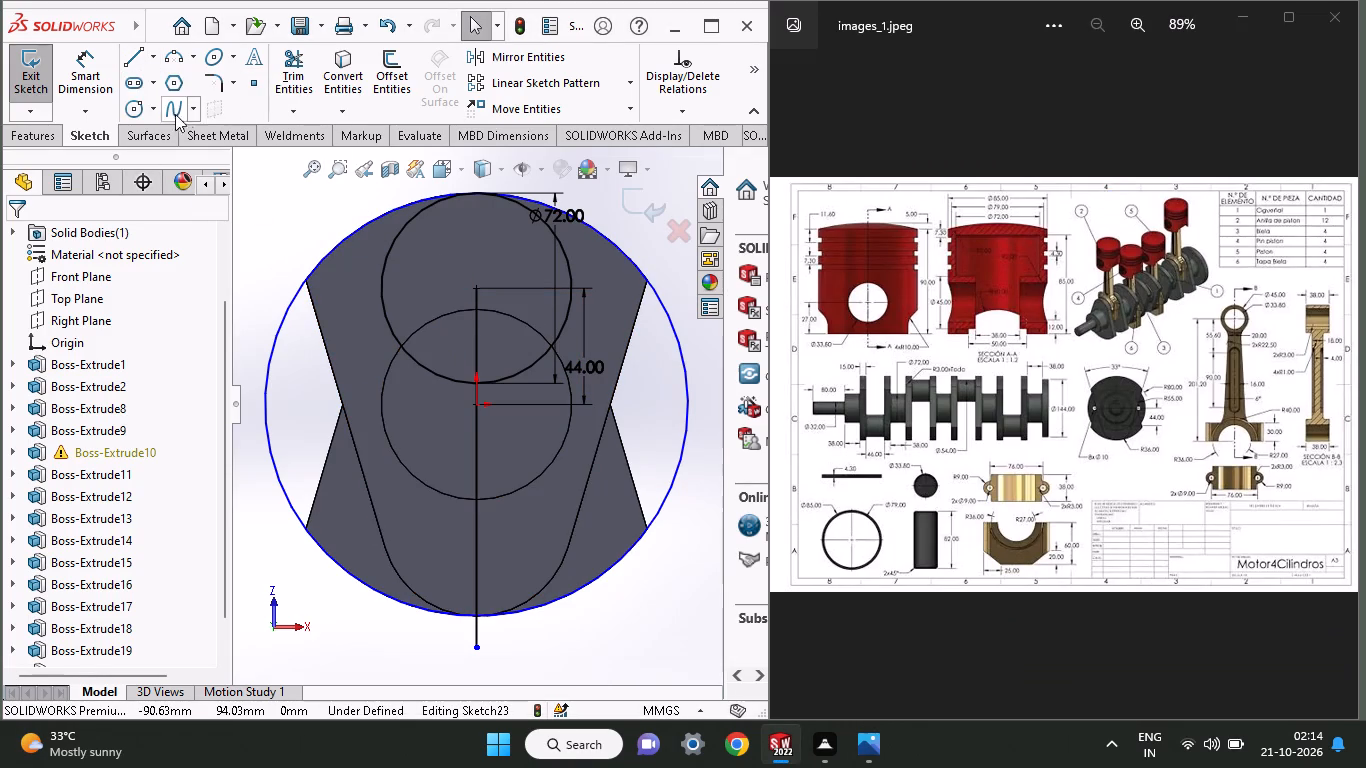
Sketch two outward-slanting lines on either side of the 72 mm circle, about 164 mm and 156 mm long, ending below the outer circle.
{"action": "left_click", "coordinate": [131, 60]}
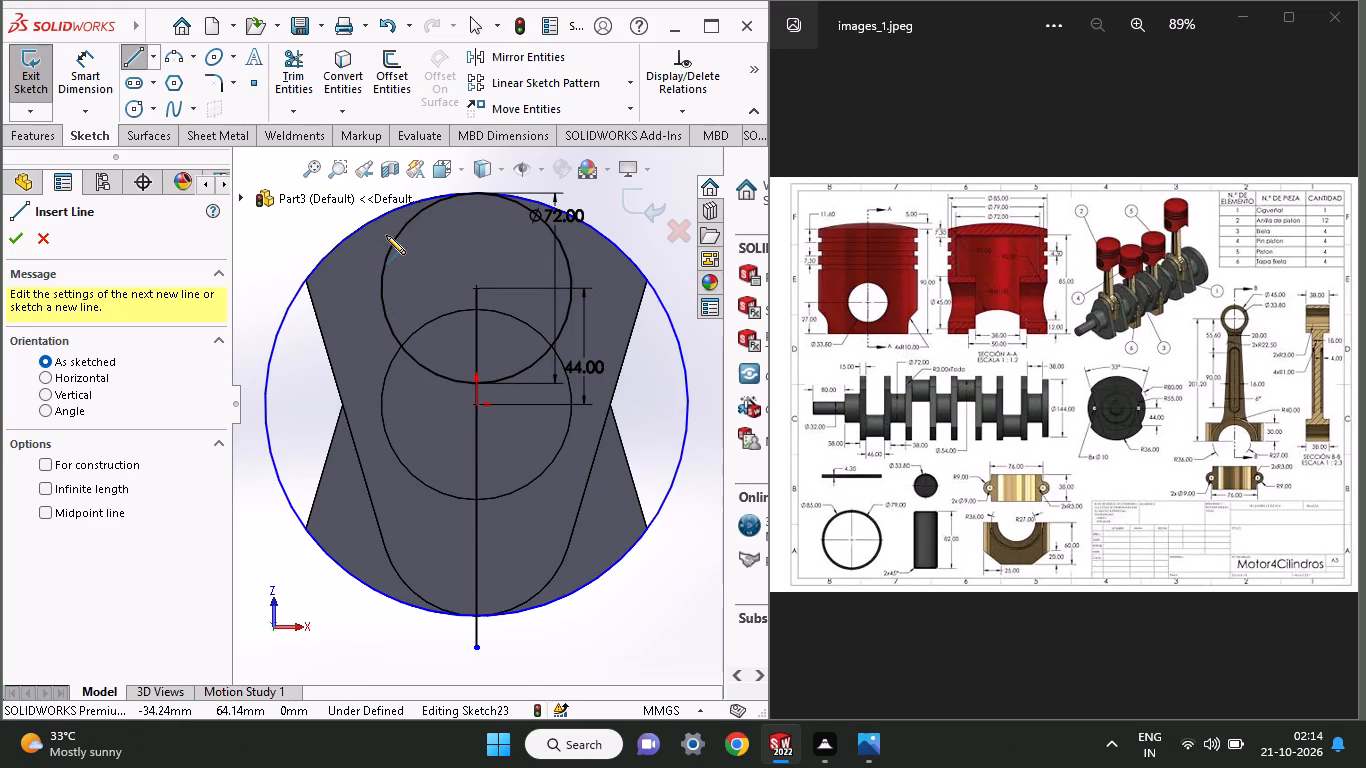
{"action": "left_click", "coordinate": [396, 217]}
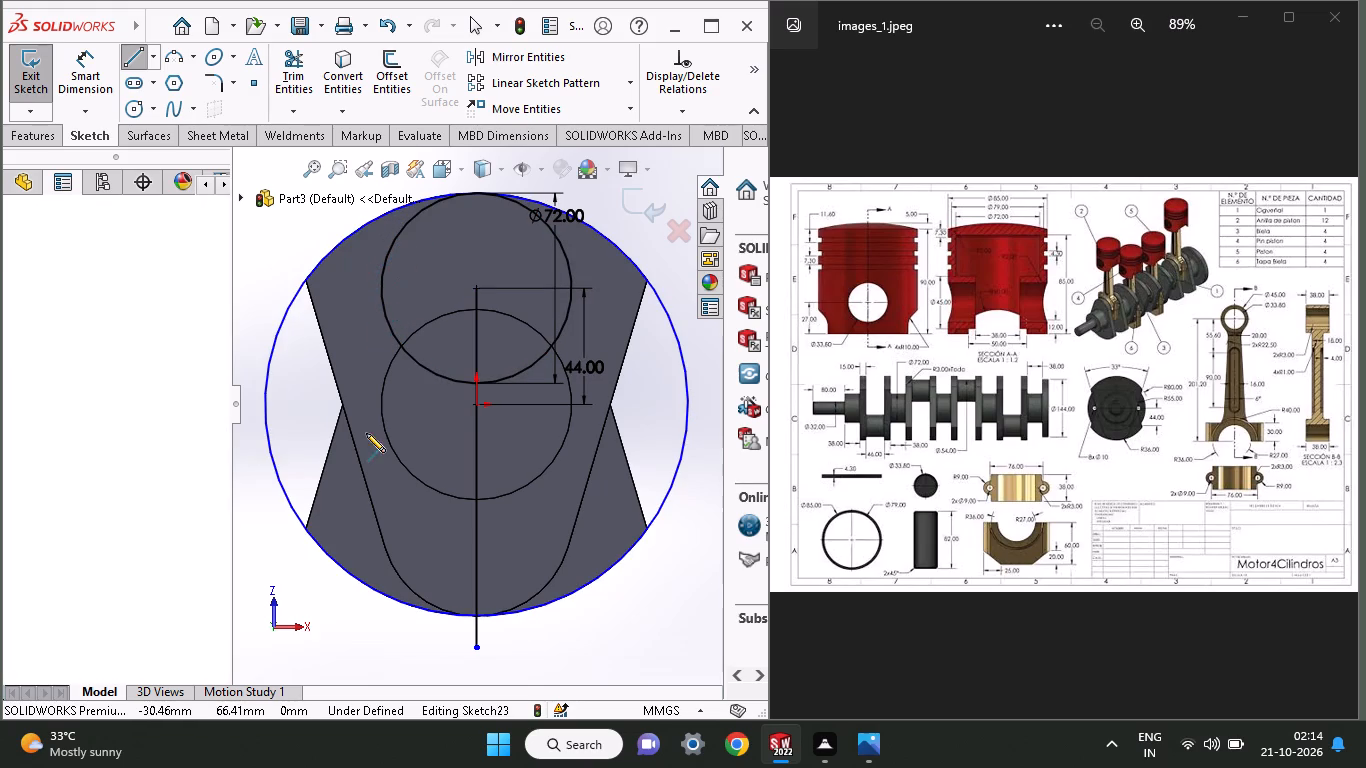
{"action": "left_click", "coordinate": [294, 637]}
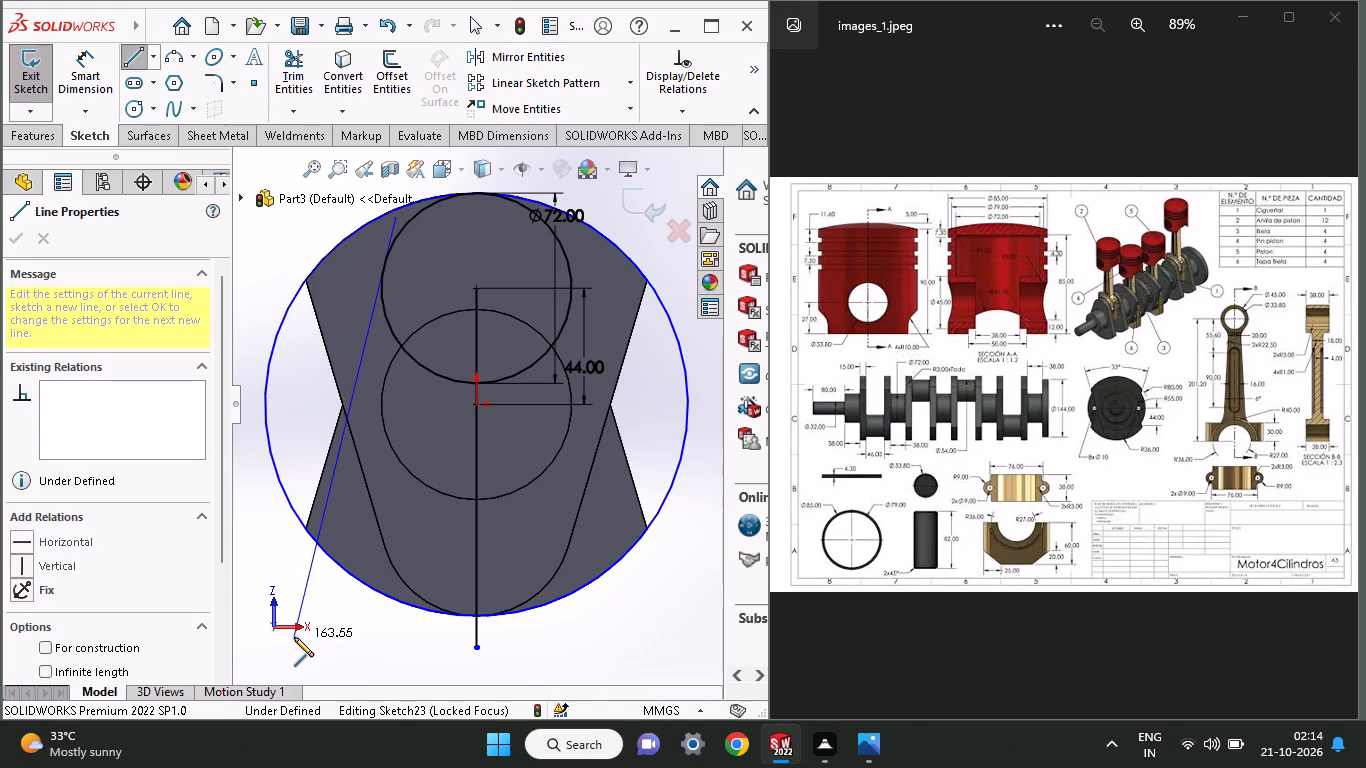
{"action": "right_click", "coordinate": [340, 631]}
{"action": "left_click", "coordinate": [378, 507]}
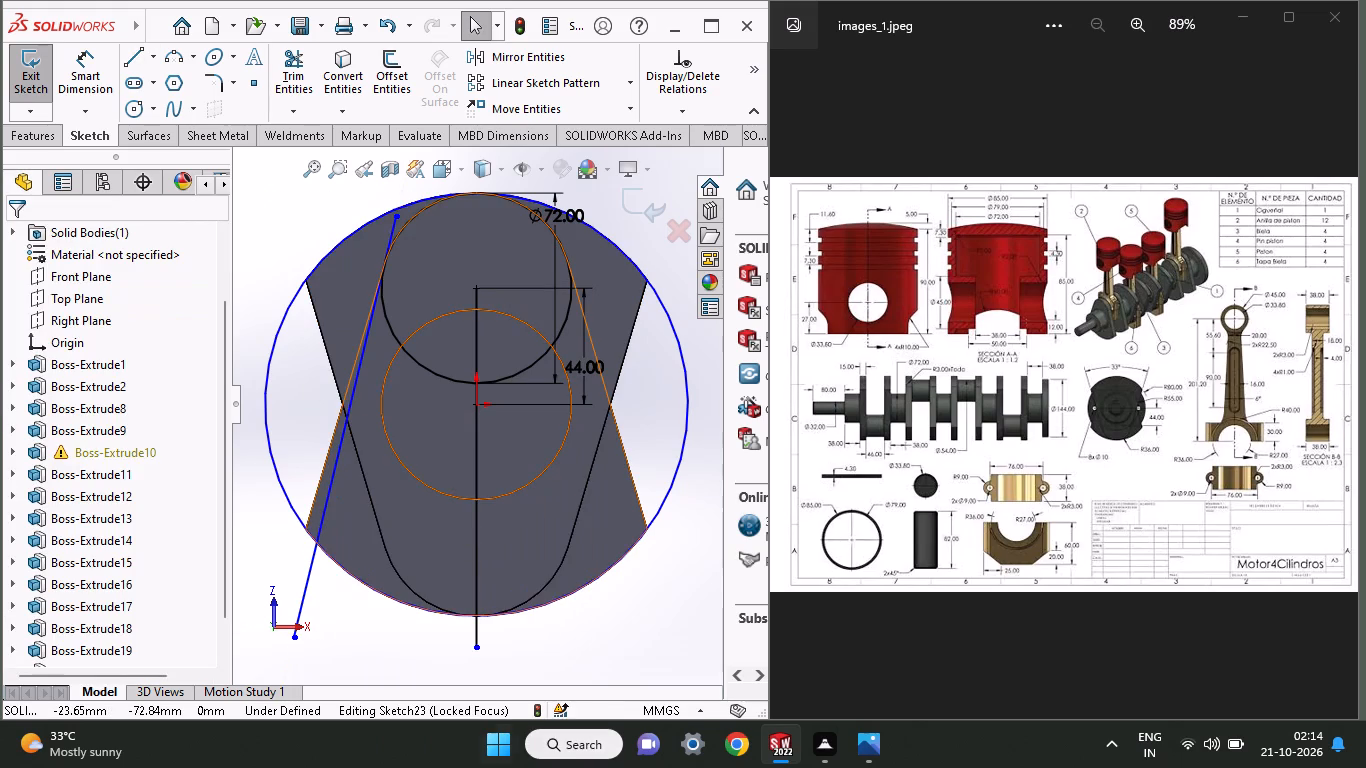
{"action": "left_click", "coordinate": [131, 61]}
{"action": "left_click", "coordinate": [579, 230]}
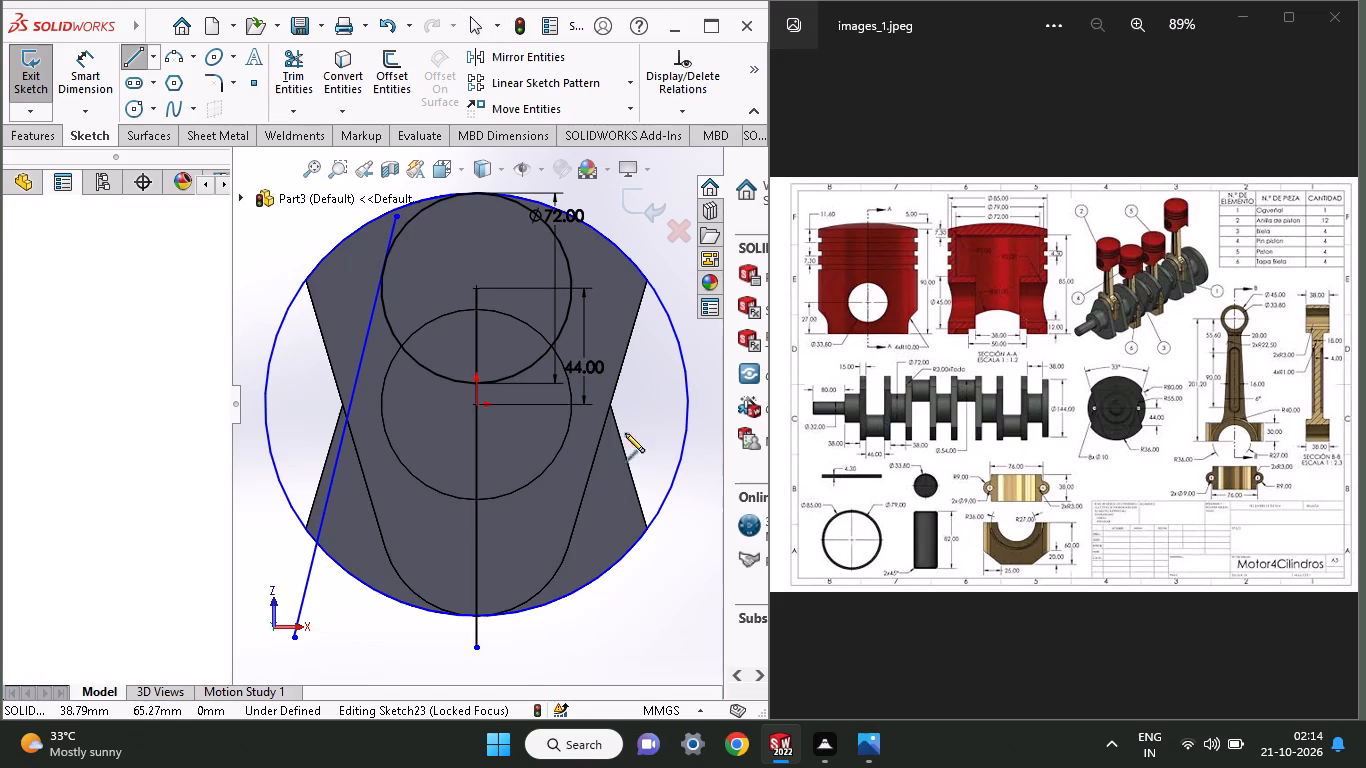
{"action": "left_click", "coordinate": [639, 631]}
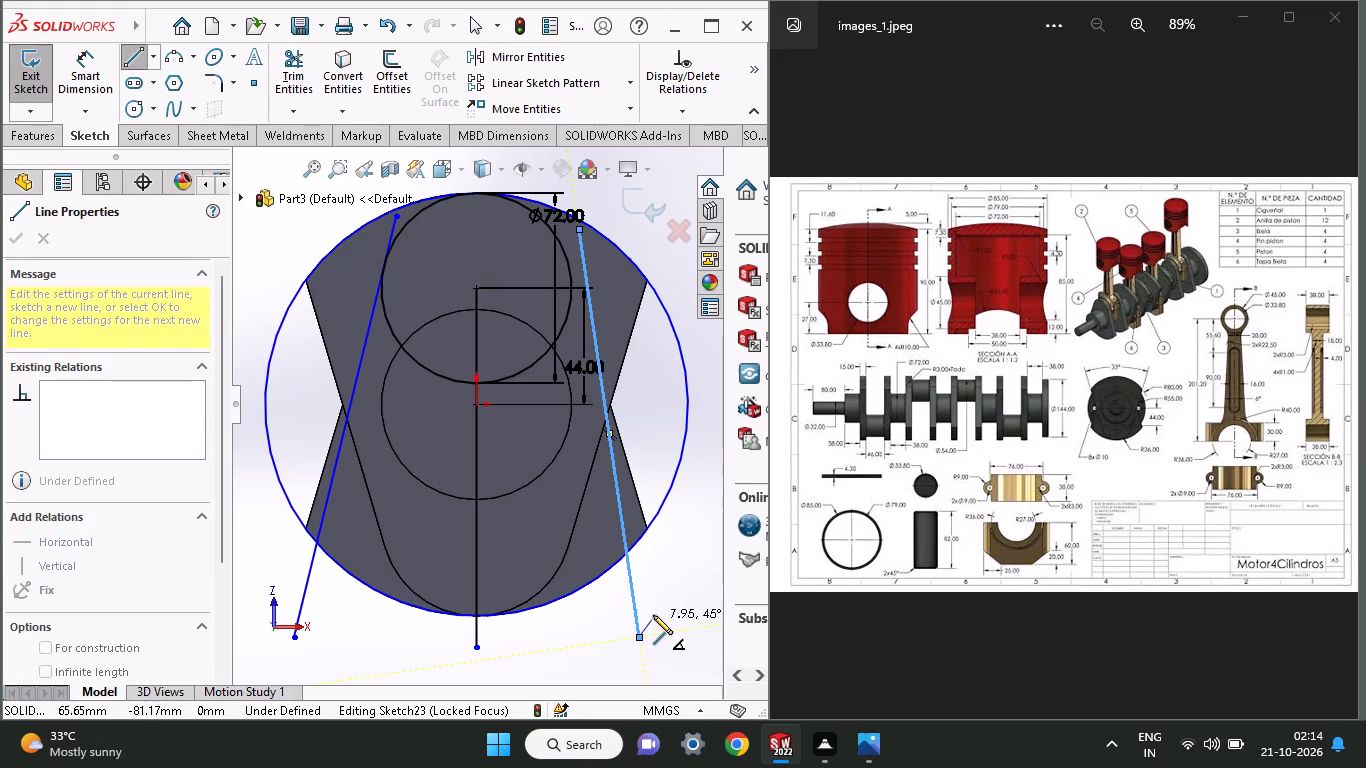
{"action": "right_click", "coordinate": [659, 593]}
{"action": "left_click", "coordinate": [693, 532]}
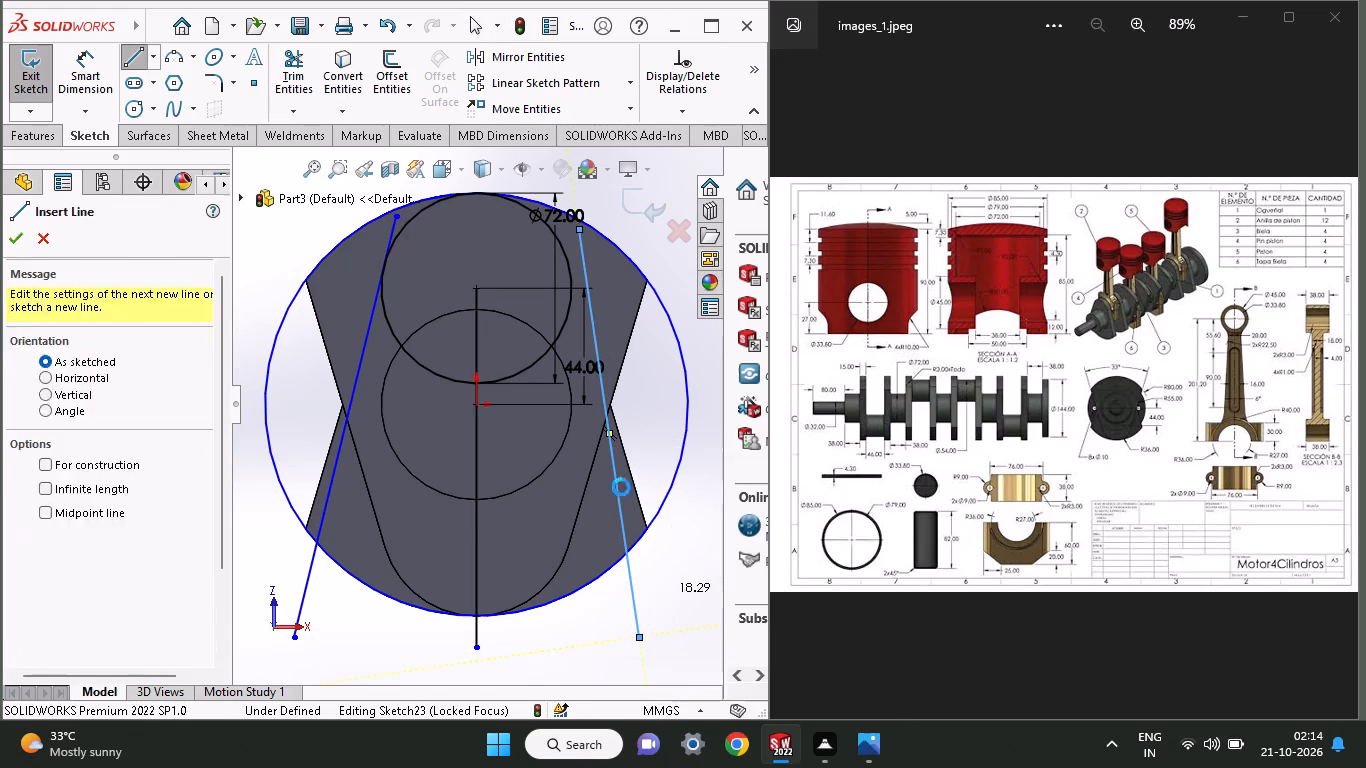
Make both slanted lines tangent to the 72 mm circle.
{"action": "left_click", "coordinate": [389, 325]}
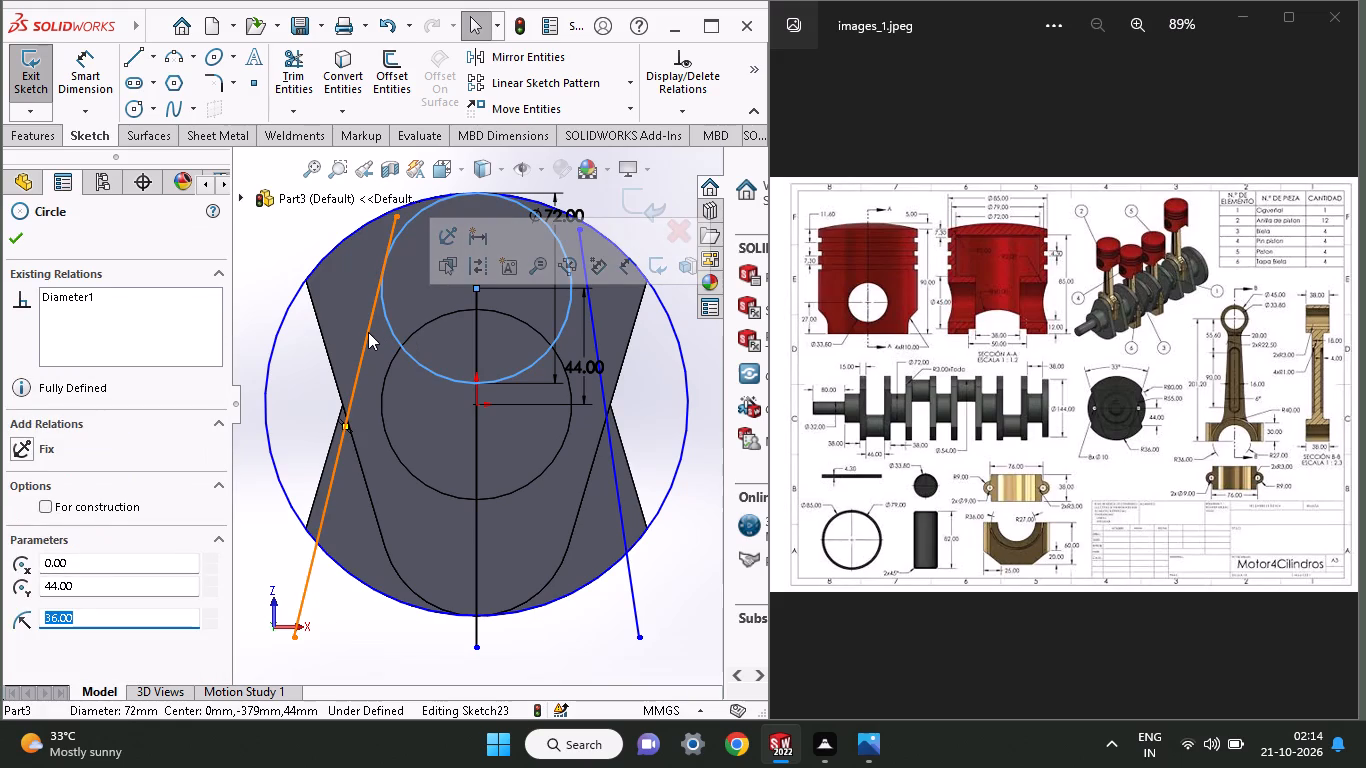
{"action": "left_click", "coordinate": [368, 332], "text": "shift"}
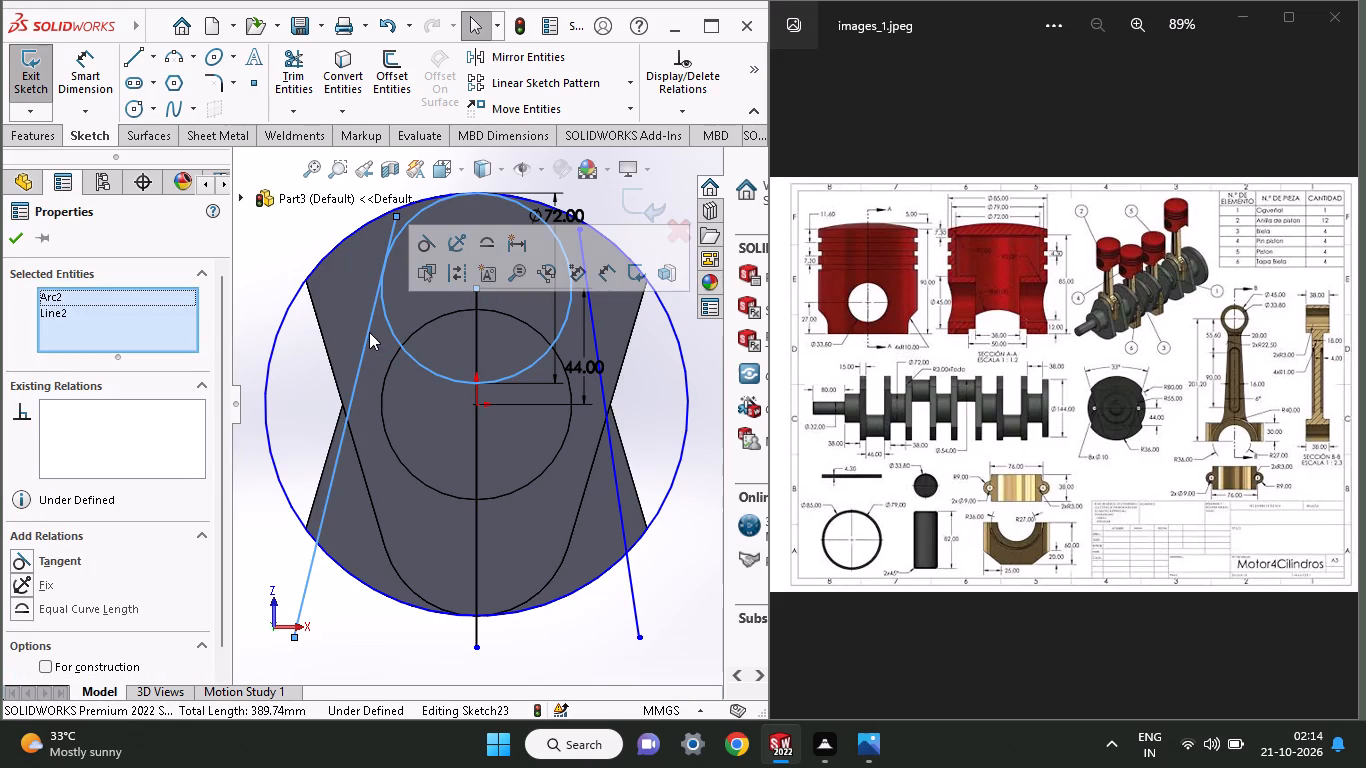
{"action": "left_click", "coordinate": [64, 563]}
{"action": "left_click", "coordinate": [14, 233]}
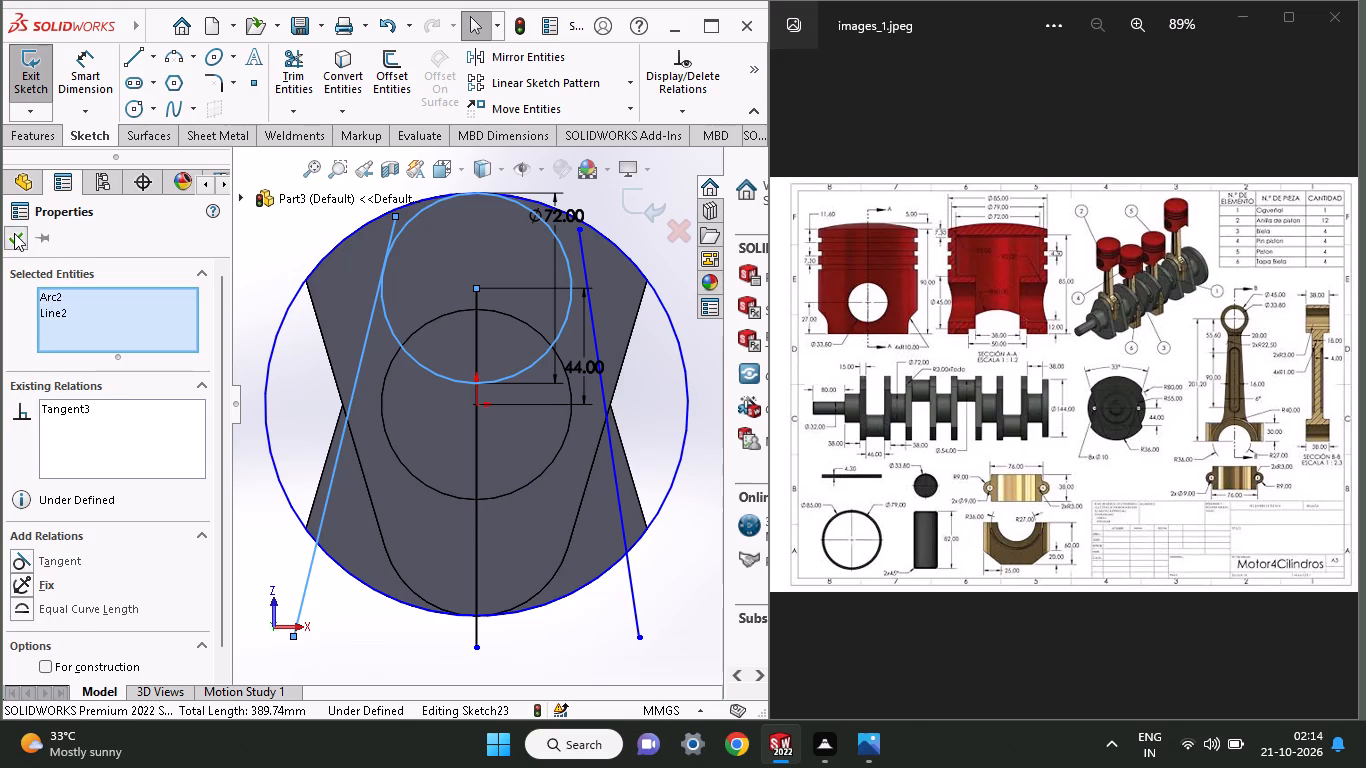
{"action": "left_click", "coordinate": [559, 326]}
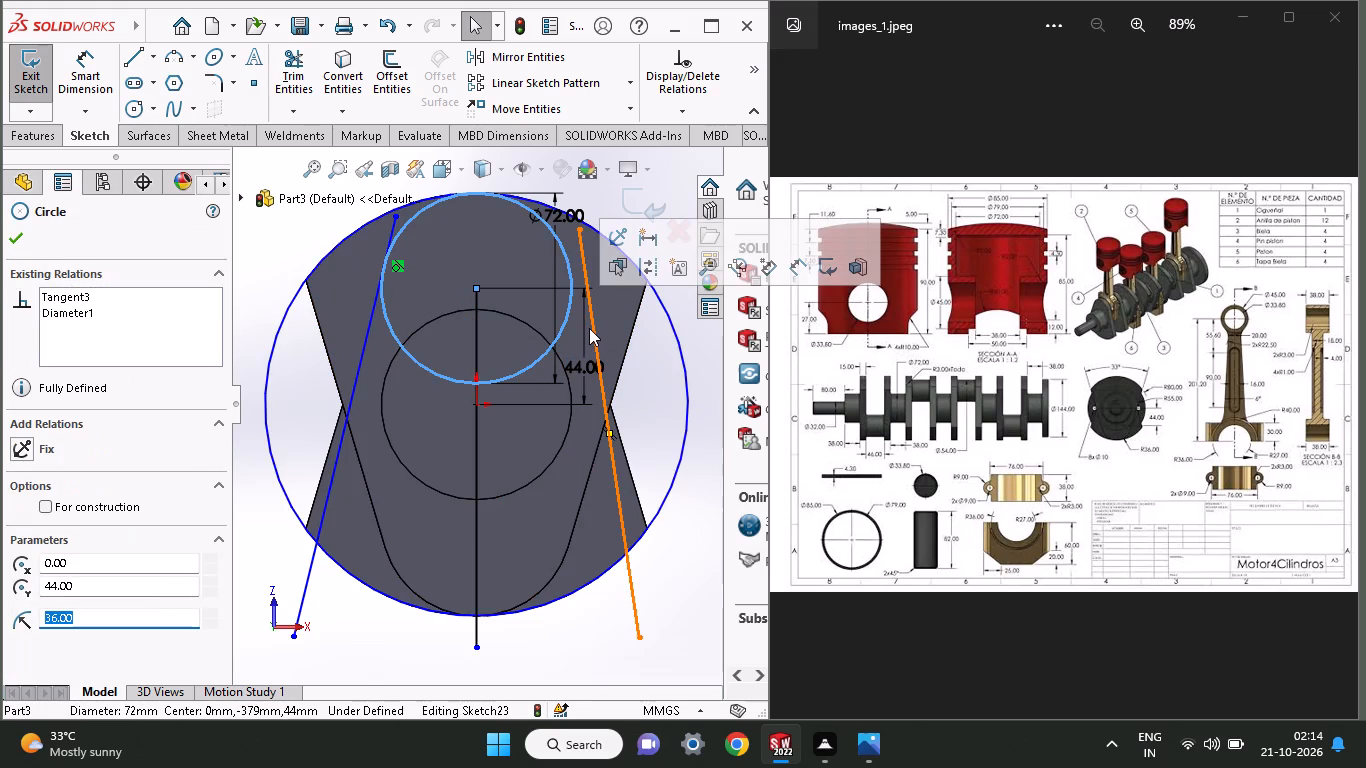
{"action": "left_click", "coordinate": [589, 328], "text": "shift"}
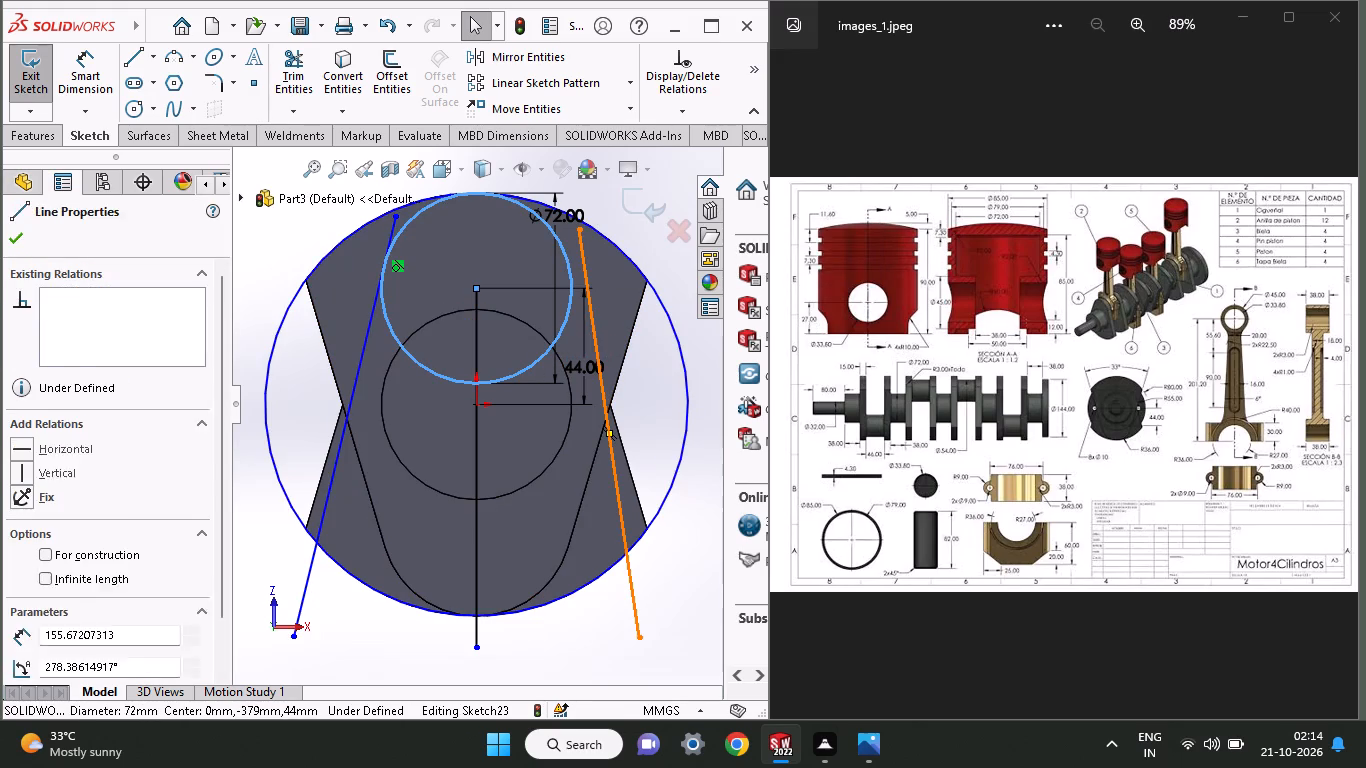
{"action": "left_click", "coordinate": [64, 567]}
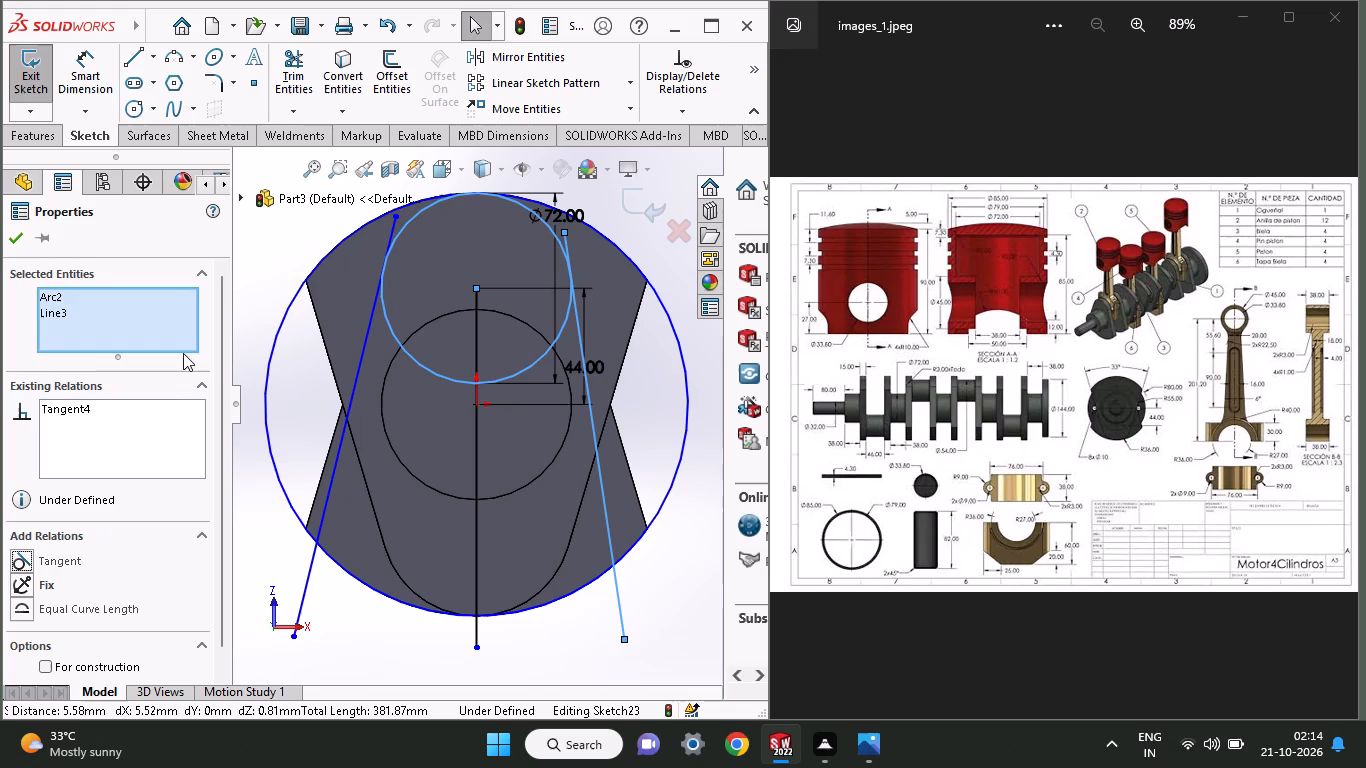
{"action": "left_click", "coordinate": [8, 233]}
Dimension the angle between one slanted line and the vertical centre line as 33/2 degrees (16.5°).
{"action": "left_click", "coordinate": [81, 59]}
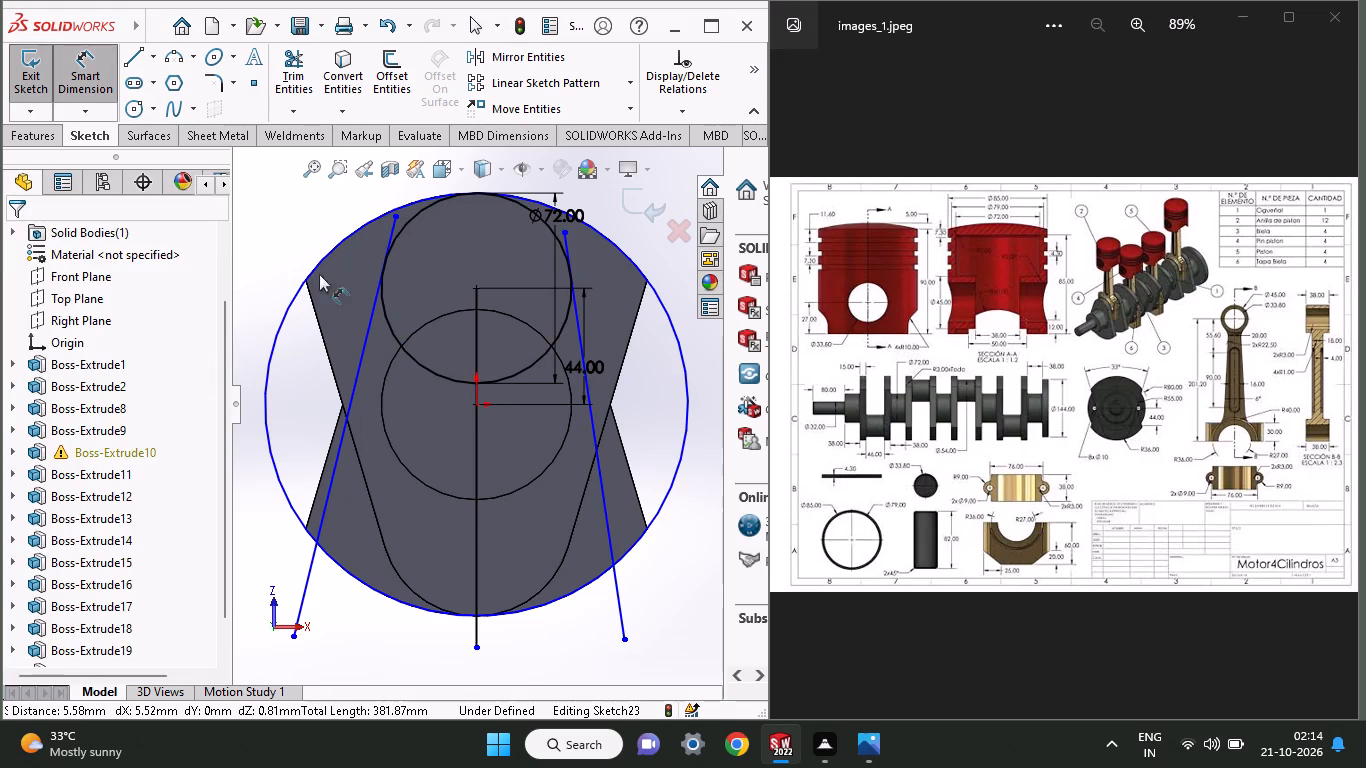
{"action": "left_click", "coordinate": [300, 590]}
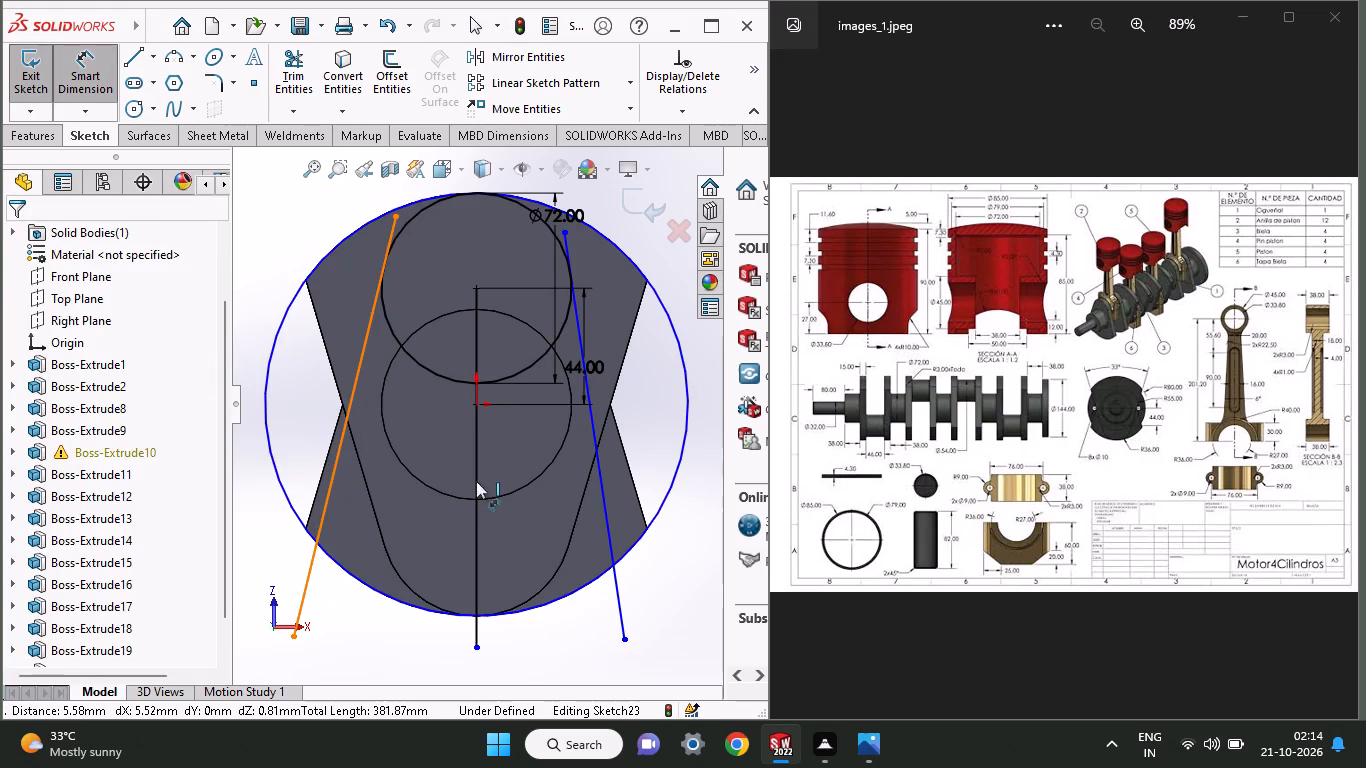
{"action": "left_click", "coordinate": [473, 531]}
{"action": "left_click_drag", "start_coordinate": [412, 556], "coordinate": [412, 584]}
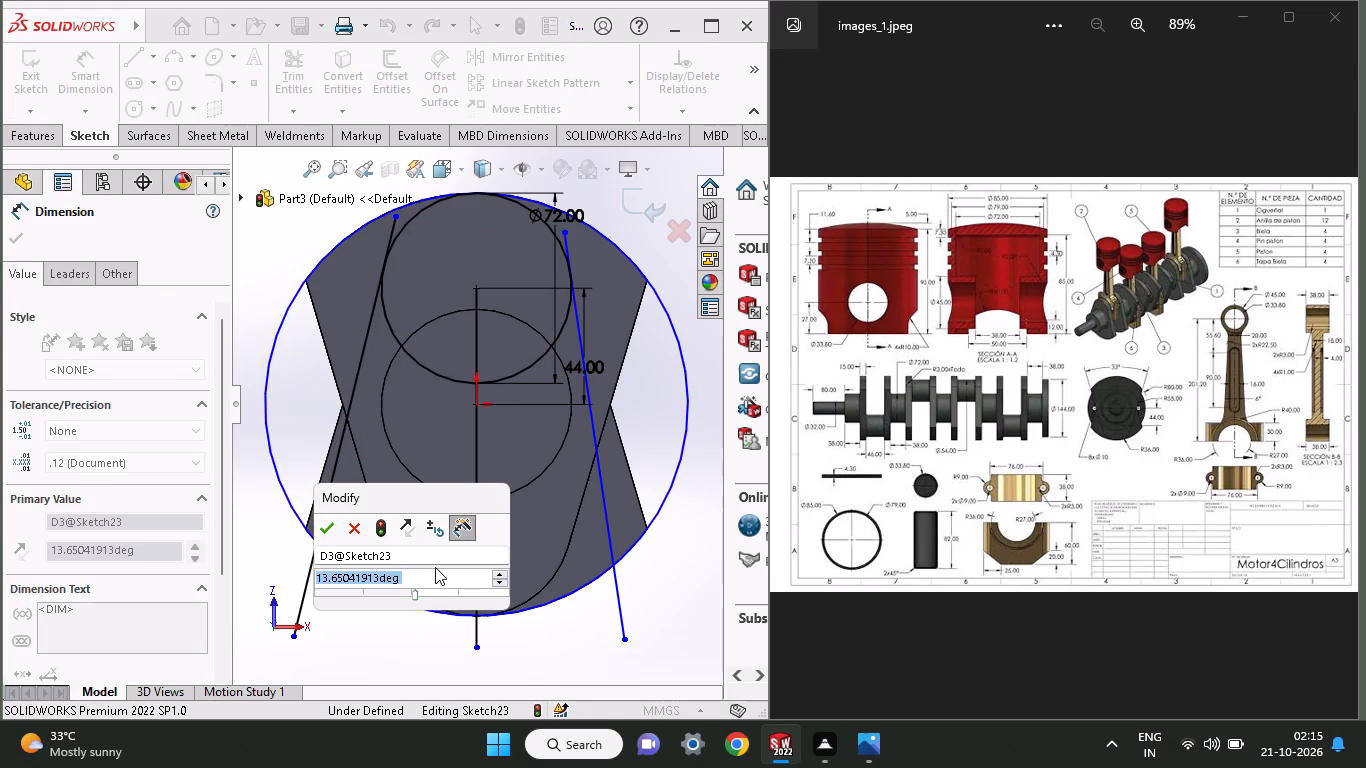
{"action": "type", "text": "33"}
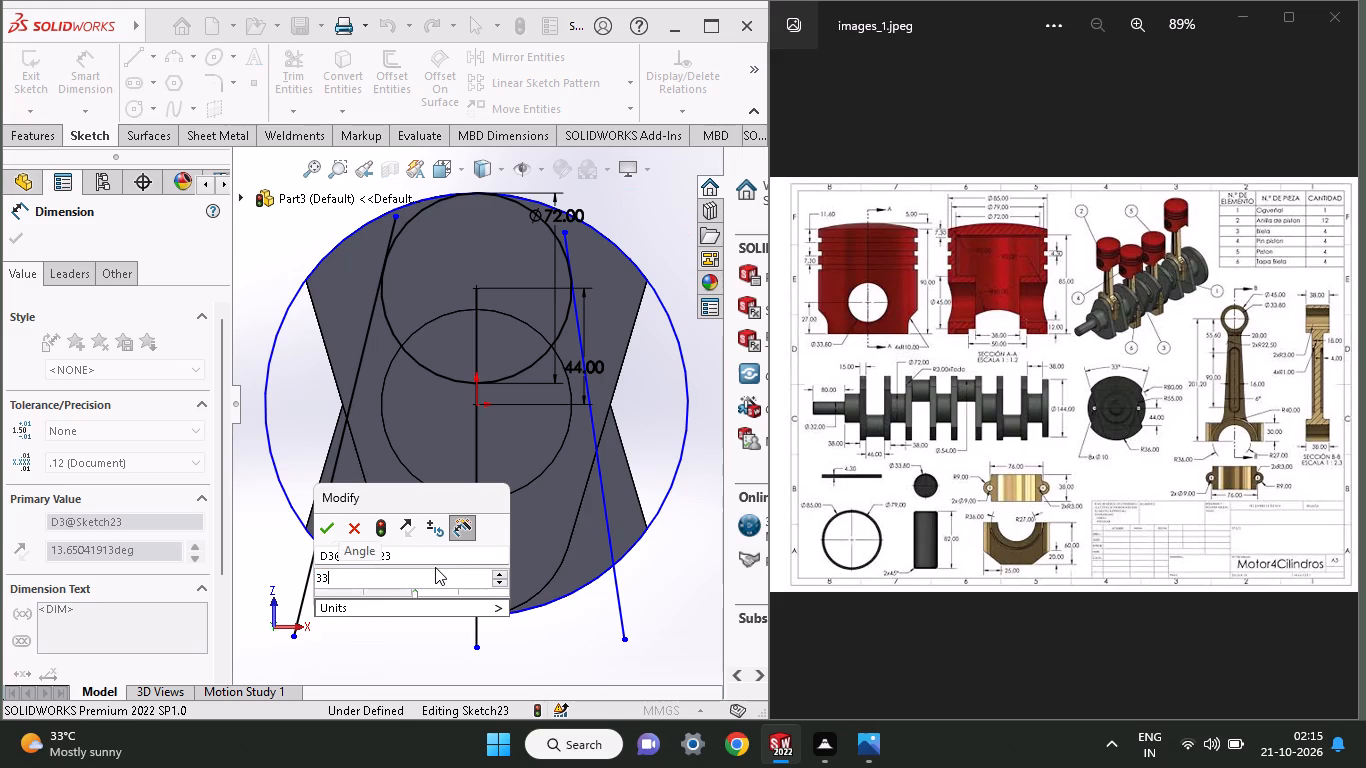
{"action": "type", "text": "/2"}
{"action": "key", "text": "Return"}
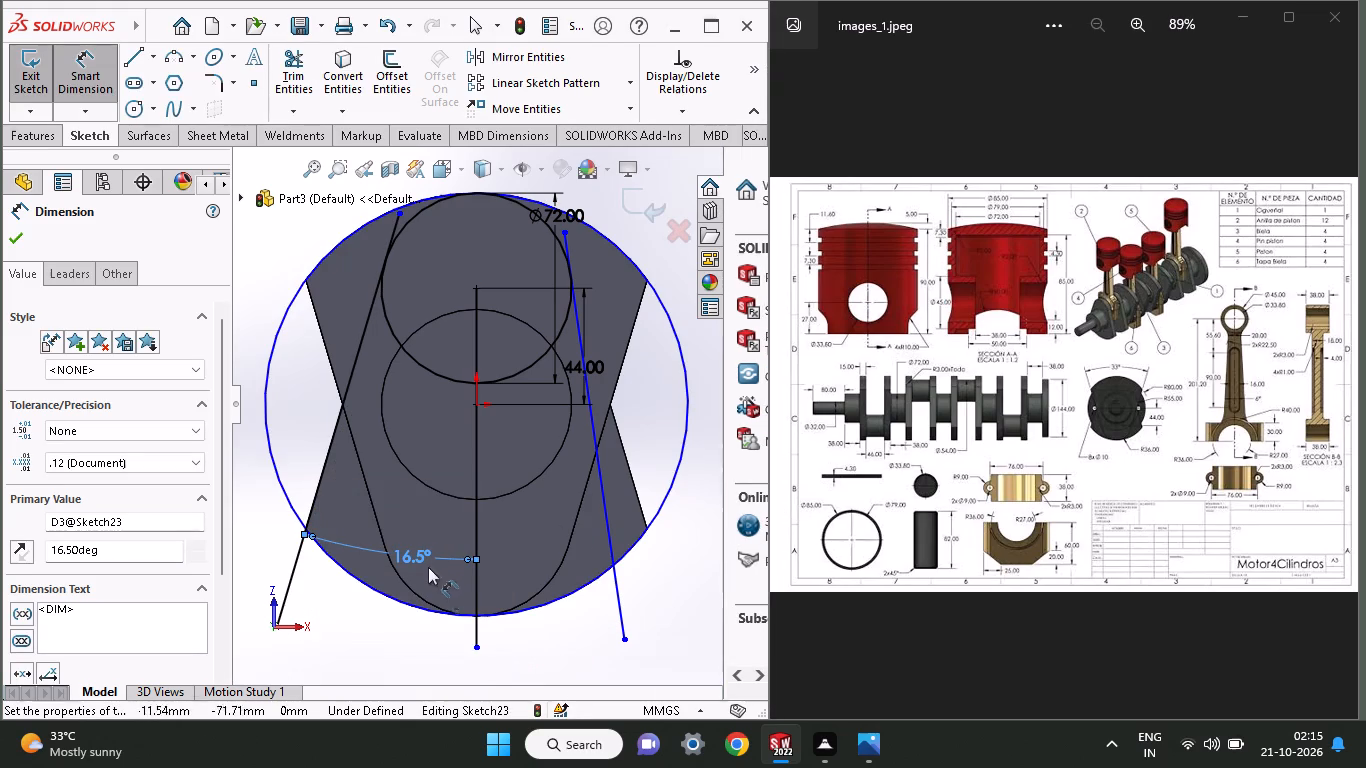
Dimension the angle between the other slanted line and the vertical centre line as 16.5°.
{"action": "left_click", "coordinate": [472, 580]}
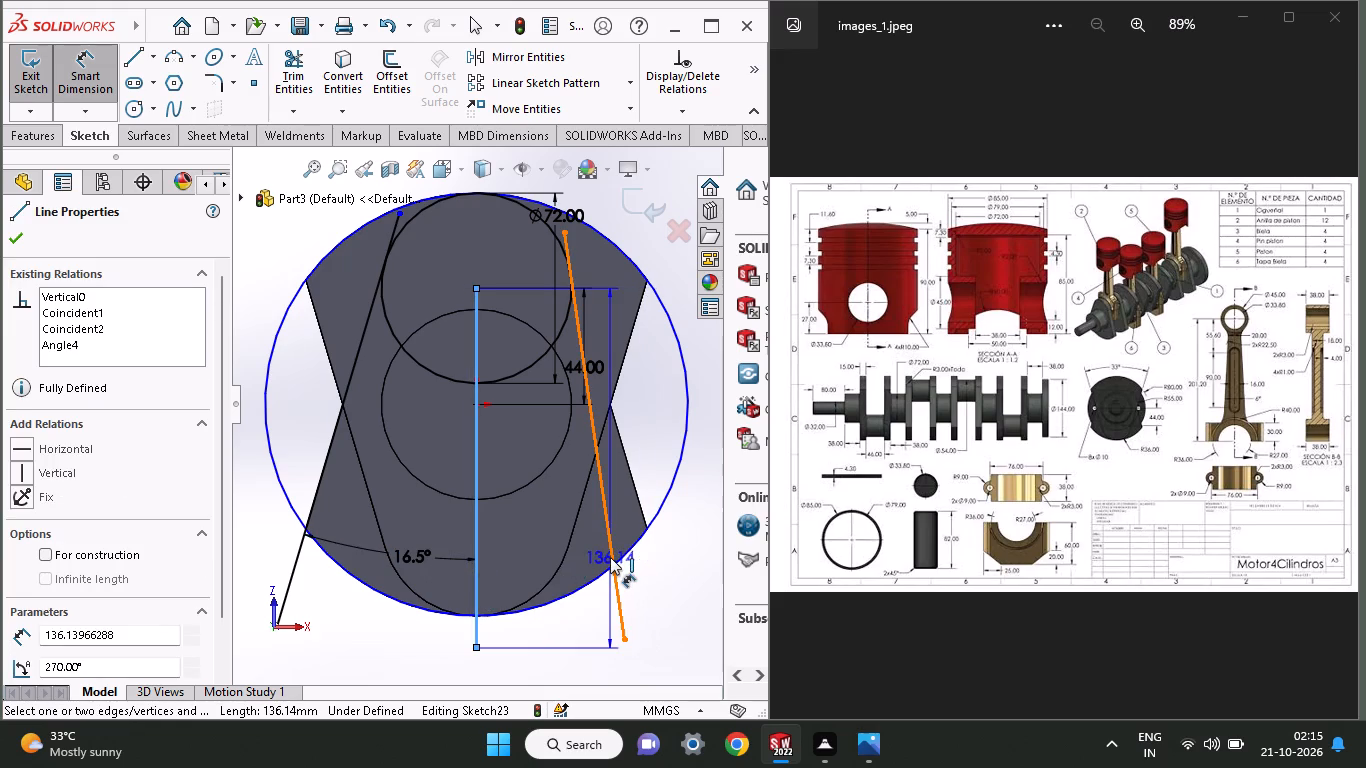
{"action": "left_click", "coordinate": [610, 557]}
{"action": "left_click", "coordinate": [595, 557]}
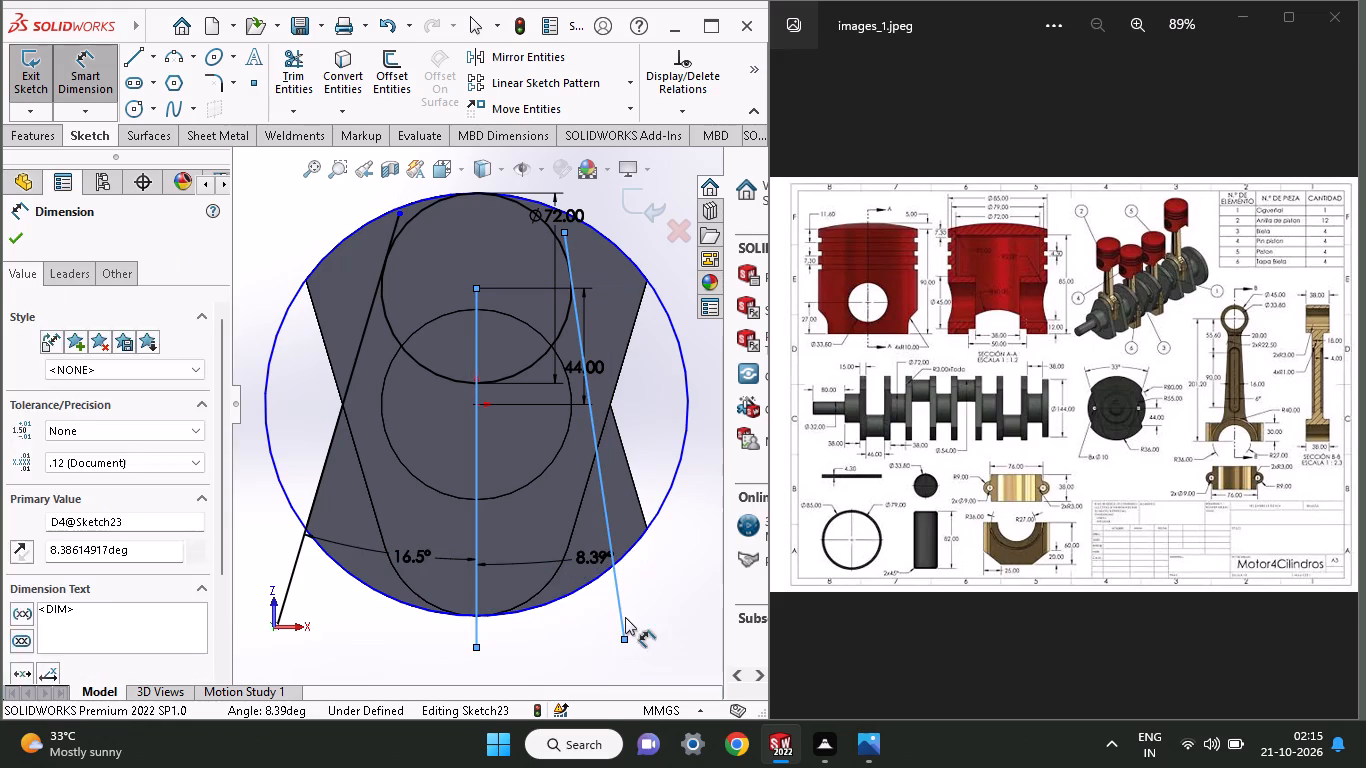
{"action": "type", "text": "16.5"}
{"action": "key", "text": "Return"}
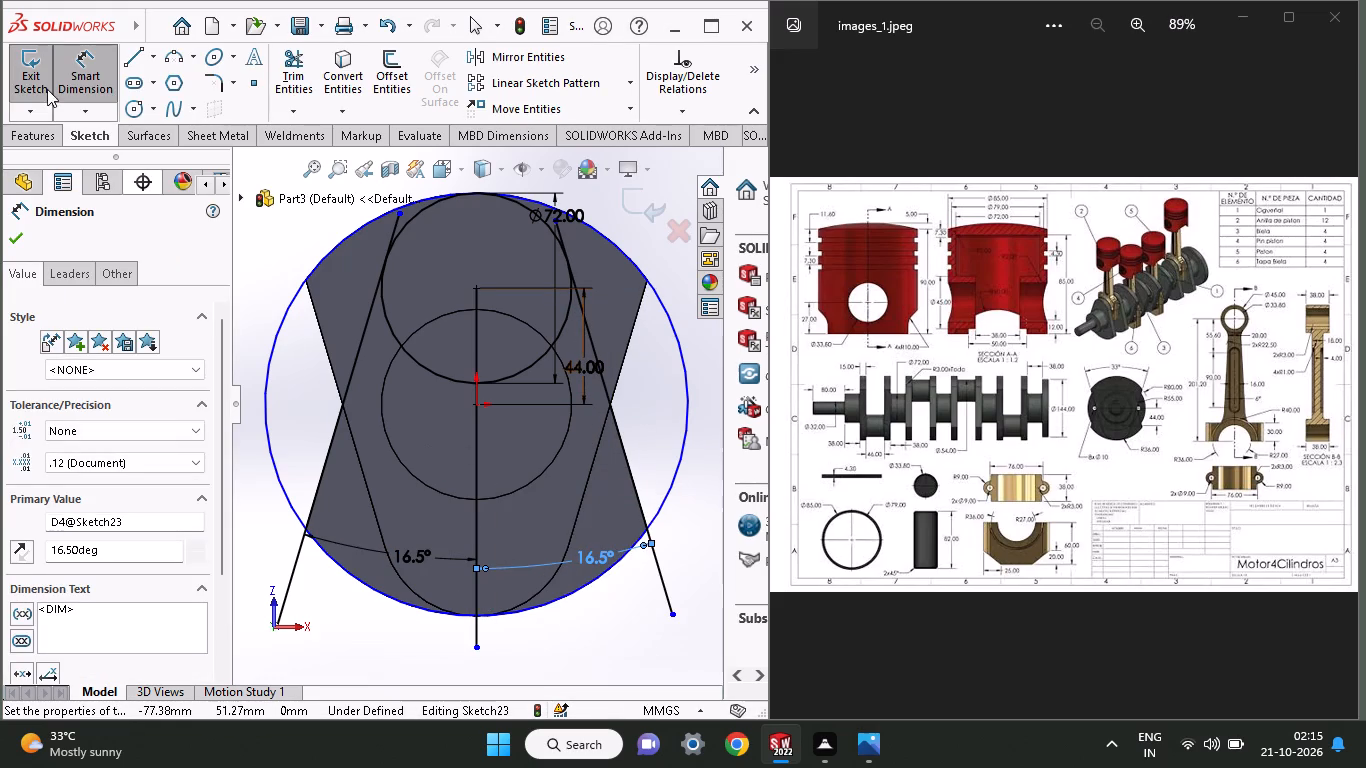
{"action": "left_click", "coordinate": [11, 243]}
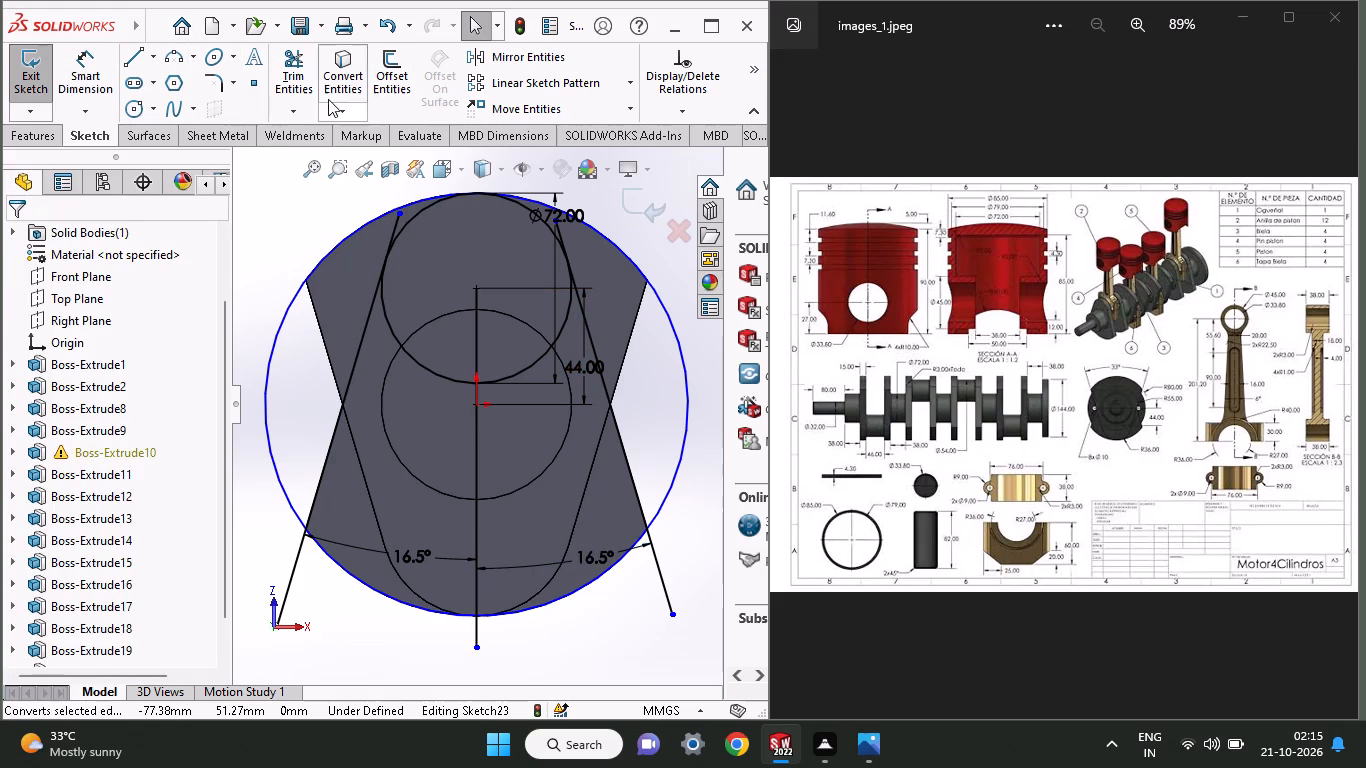
Trim the slanted lines' excess ends, the outer circle's upper arc and the vertical line's lower part, leaving the tapered web outline.
{"action": "left_click", "coordinate": [285, 76]}
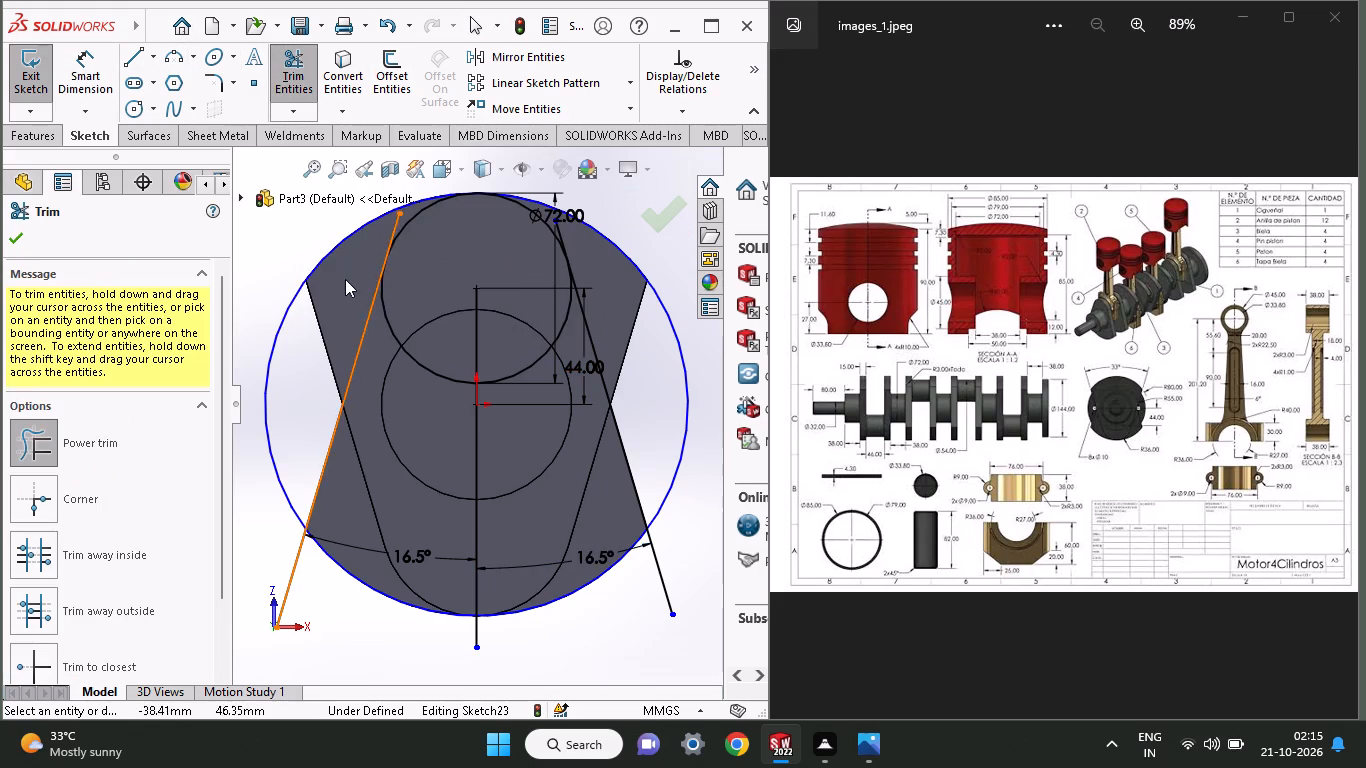
{"action": "left_click_drag", "start_coordinate": [373, 235], "coordinate": [396, 218]}
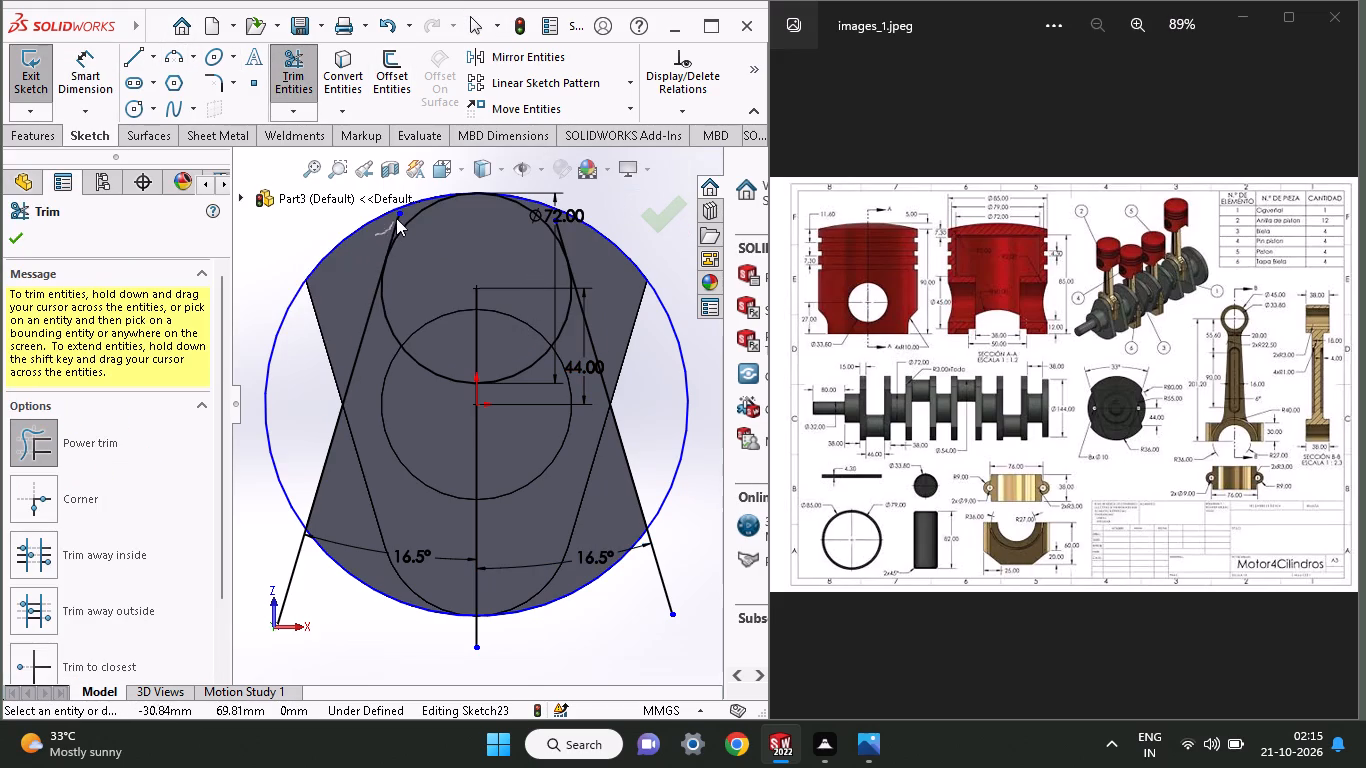
{"action": "left_click_drag", "start_coordinate": [396, 218], "coordinate": [409, 212]}
{"action": "left_click_drag", "start_coordinate": [574, 235], "coordinate": [571, 234]}
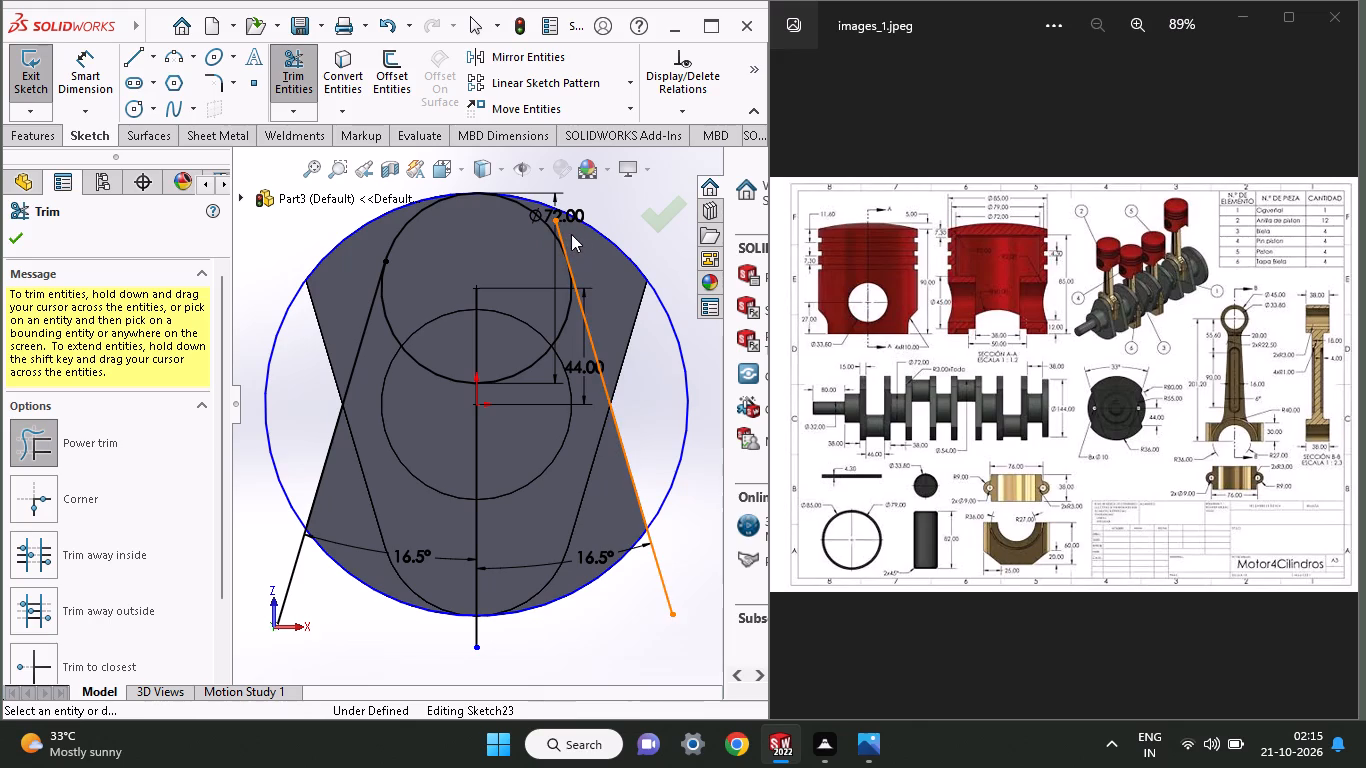
{"action": "left_click_drag", "start_coordinate": [571, 234], "coordinate": [546, 221]}
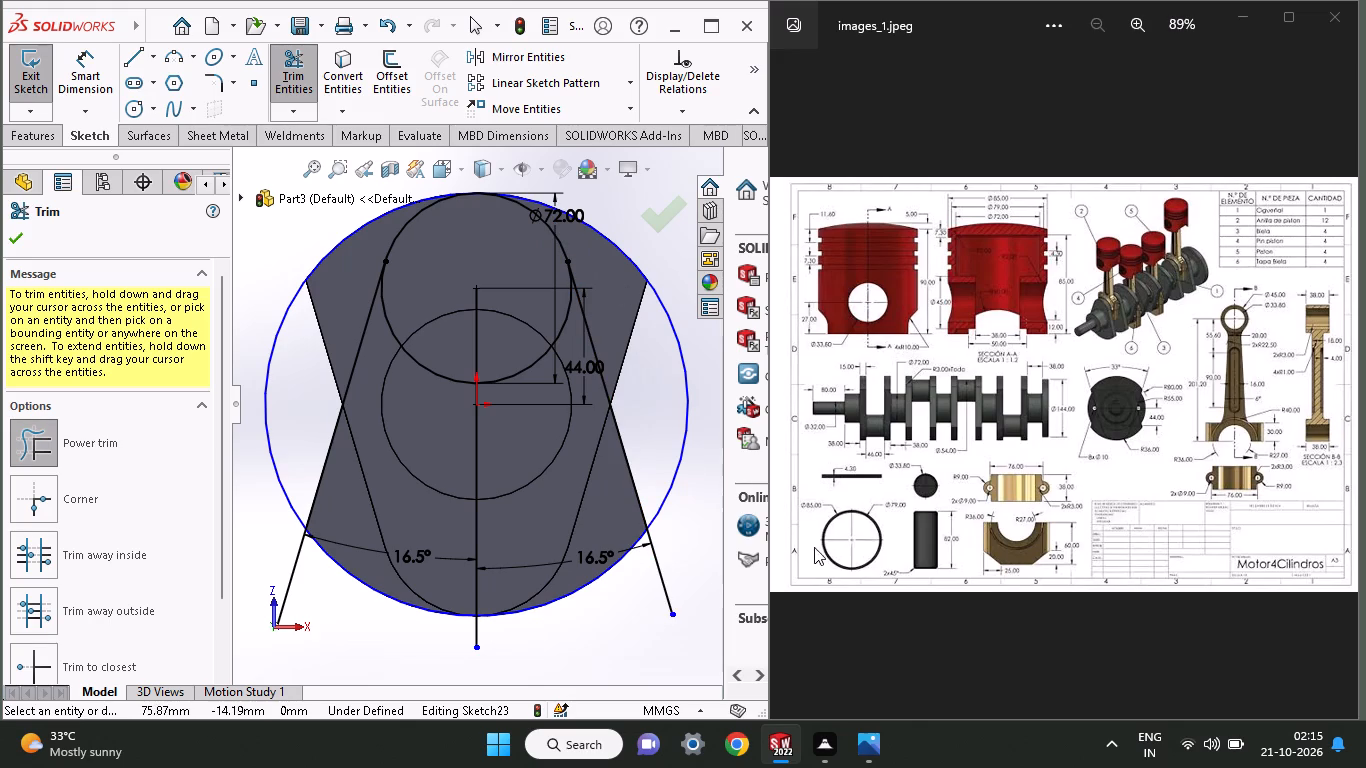
{"action": "left_click_drag", "start_coordinate": [661, 433], "coordinate": [691, 523]}
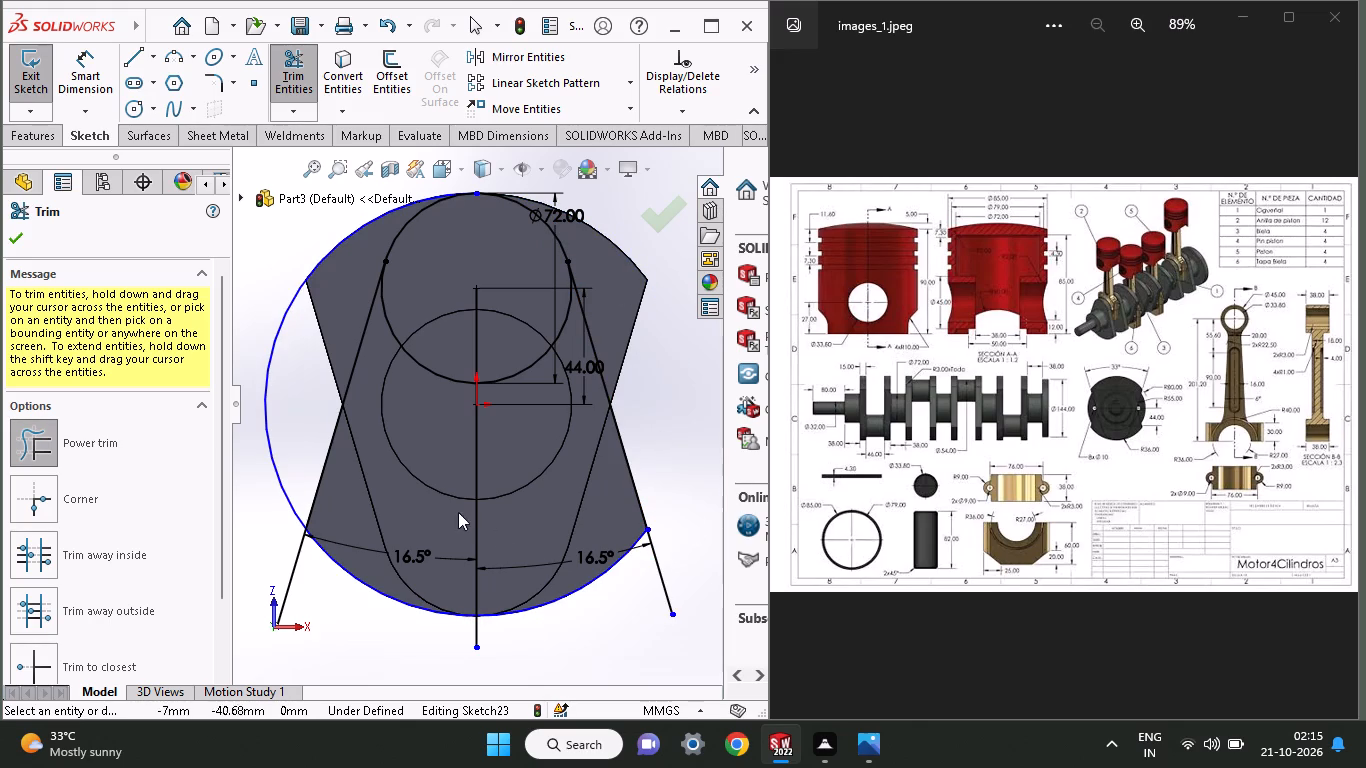
{"action": "left_click_drag", "start_coordinate": [306, 431], "coordinate": [271, 539]}
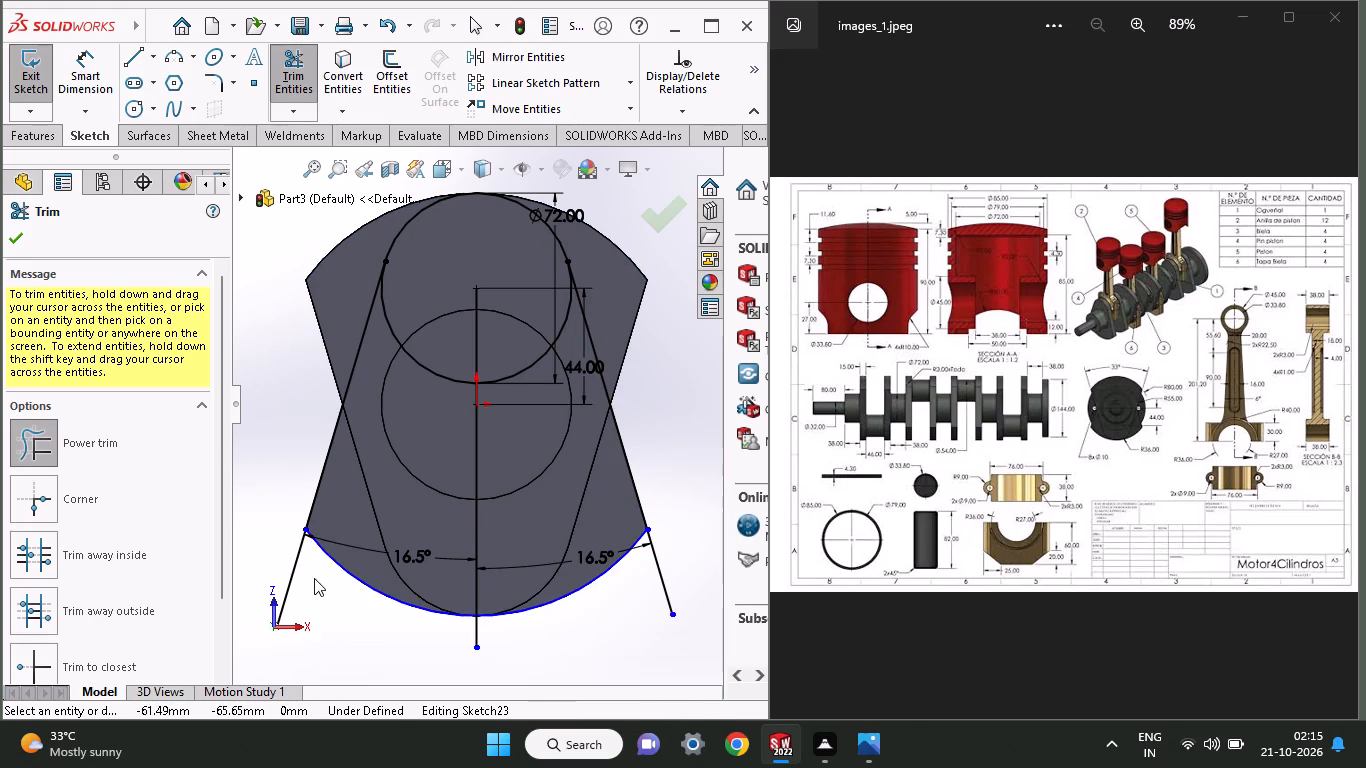
{"action": "left_click_drag", "start_coordinate": [268, 535], "coordinate": [323, 603]}
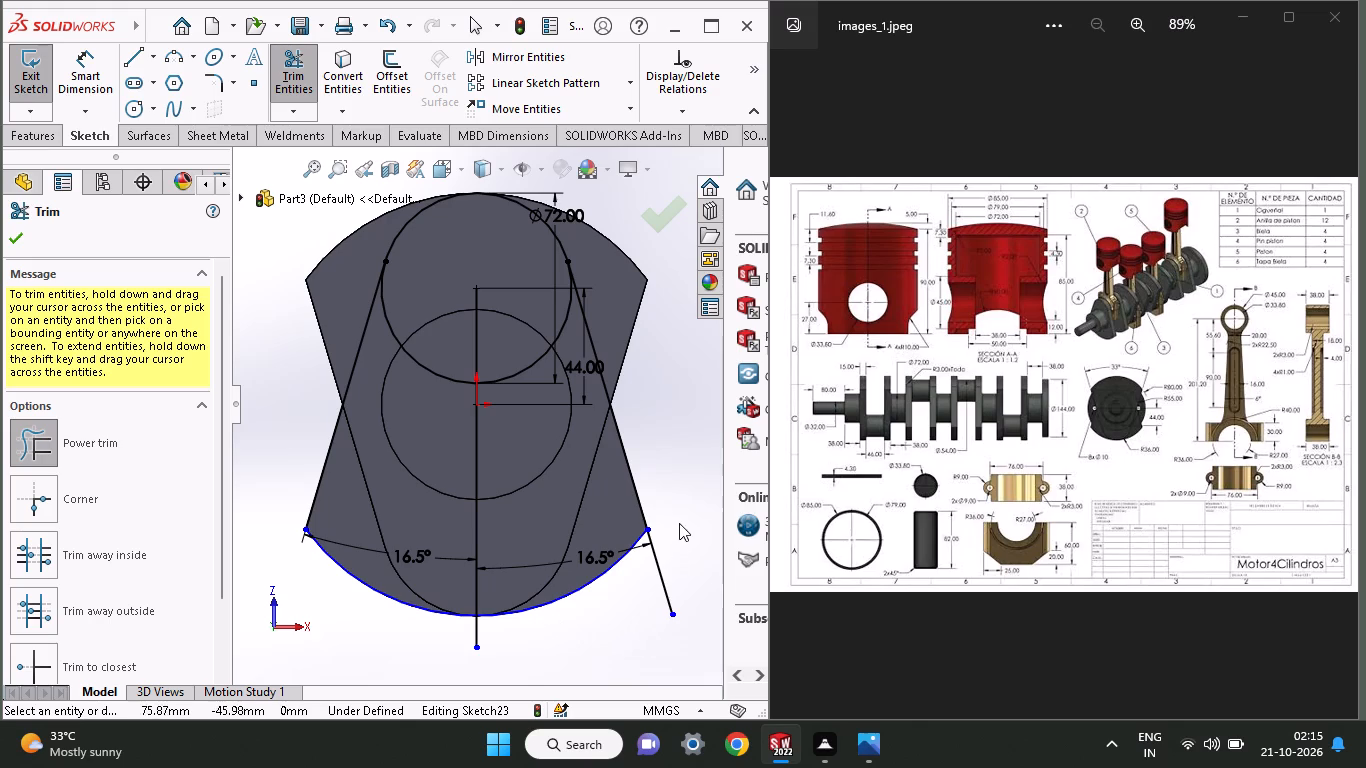
{"action": "left_click_drag", "start_coordinate": [679, 520], "coordinate": [639, 574]}
{"action": "left_click_drag", "start_coordinate": [501, 634], "coordinate": [447, 637]}
{"action": "left_click_drag", "start_coordinate": [490, 516], "coordinate": [452, 527]}
Extrude all regions of the tapered web outline, including those inside the 72 mm circle, outward by 15 mm with merged result.
{"action": "middle_click_drag", "start_coordinate": [514, 508], "coordinate": [539, 515]}
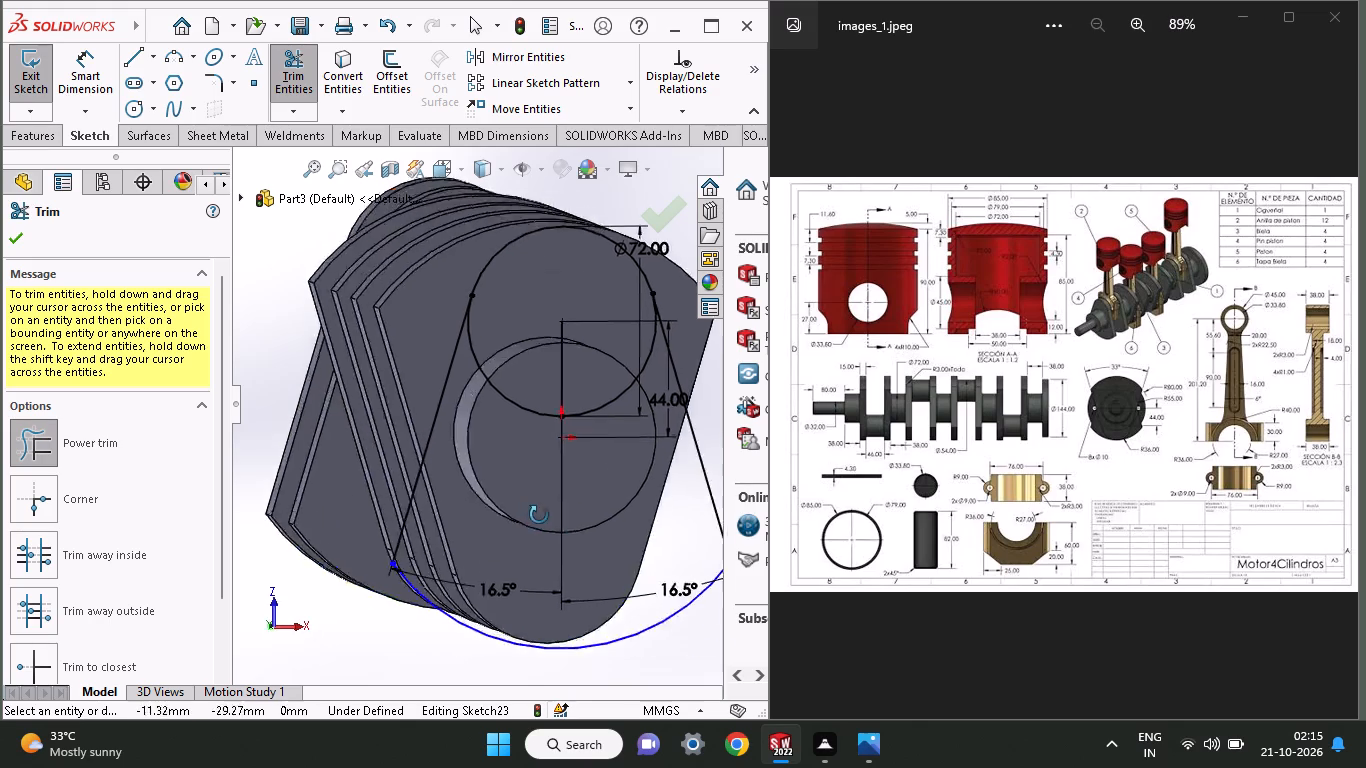
{"action": "middle_click_drag", "start_coordinate": [539, 515], "coordinate": [516, 524]}
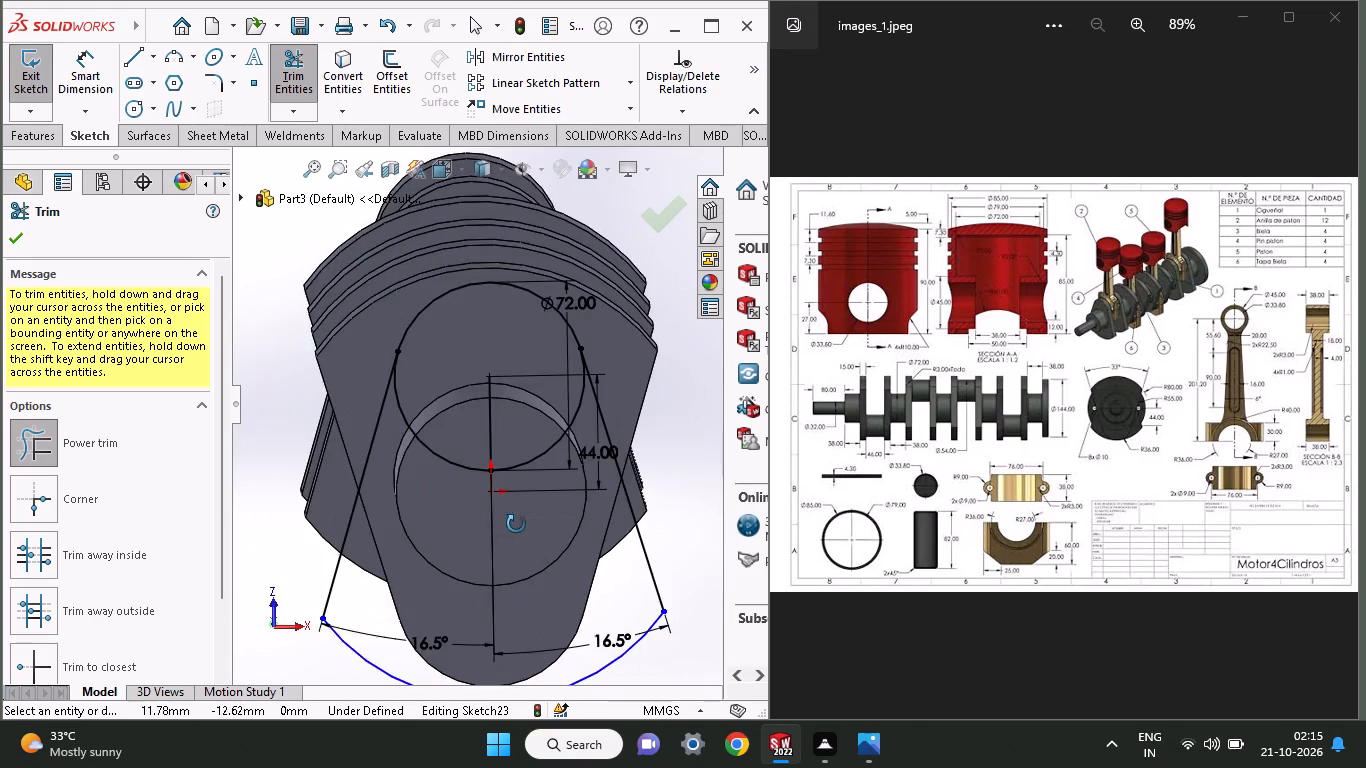
{"action": "middle_click_drag", "start_coordinate": [516, 524], "coordinate": [531, 527]}
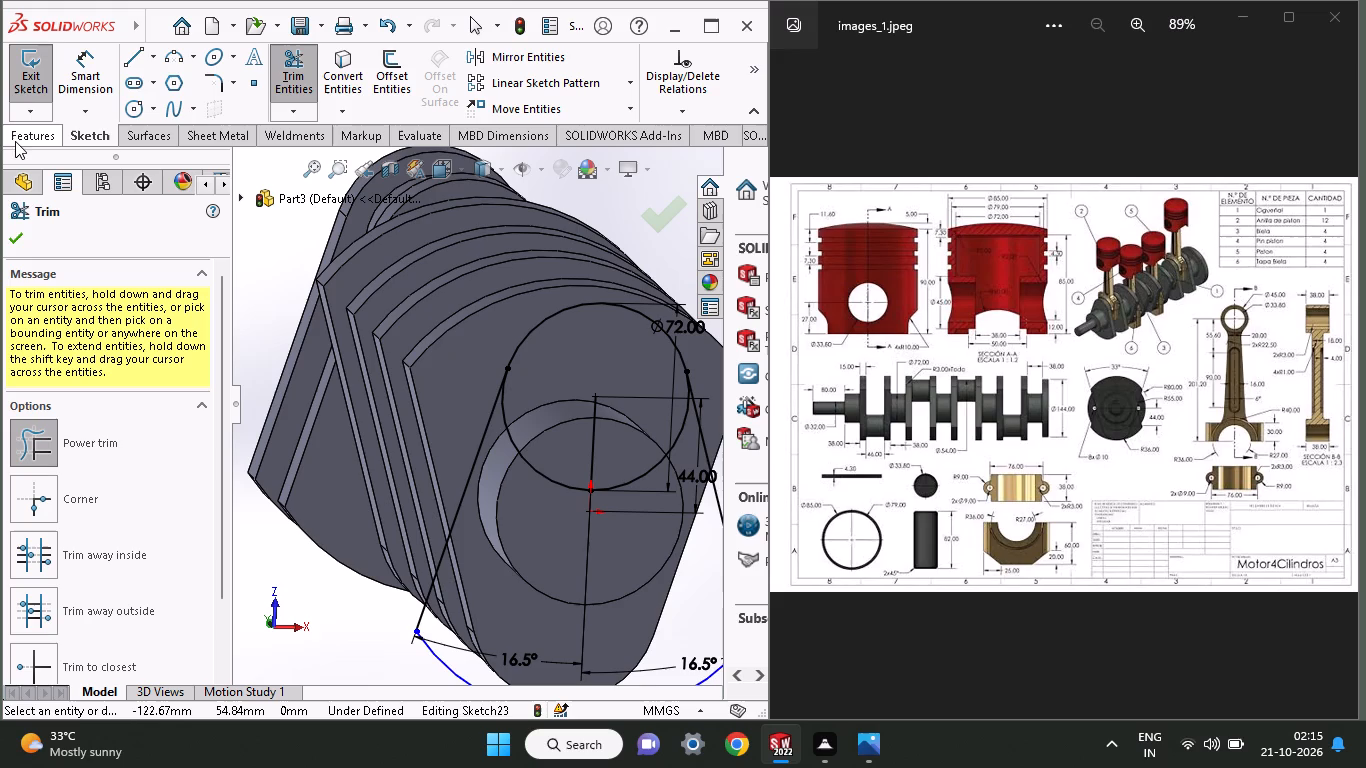
{"action": "left_click", "coordinate": [29, 122]}
{"action": "left_click", "coordinate": [29, 135]}
{"action": "left_click", "coordinate": [35, 81]}
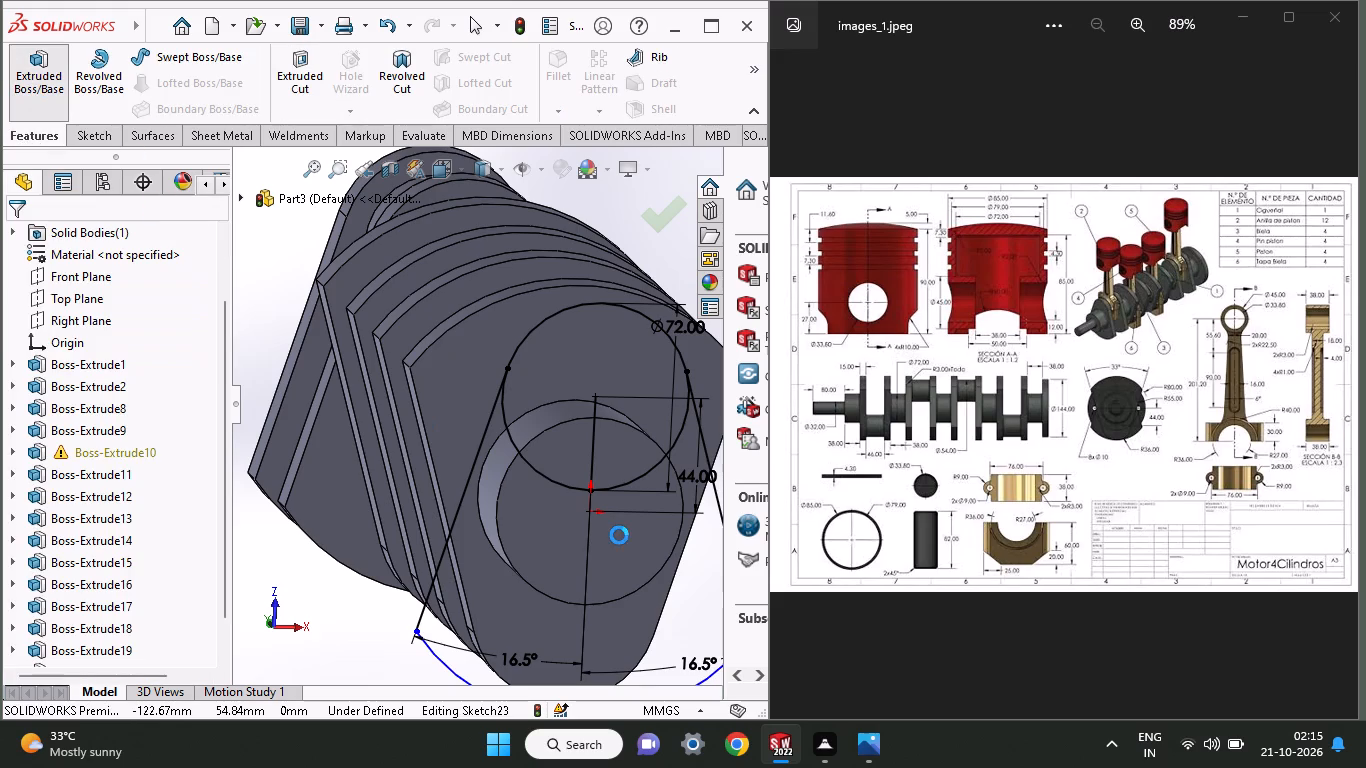
{"action": "left_click", "coordinate": [542, 562]}
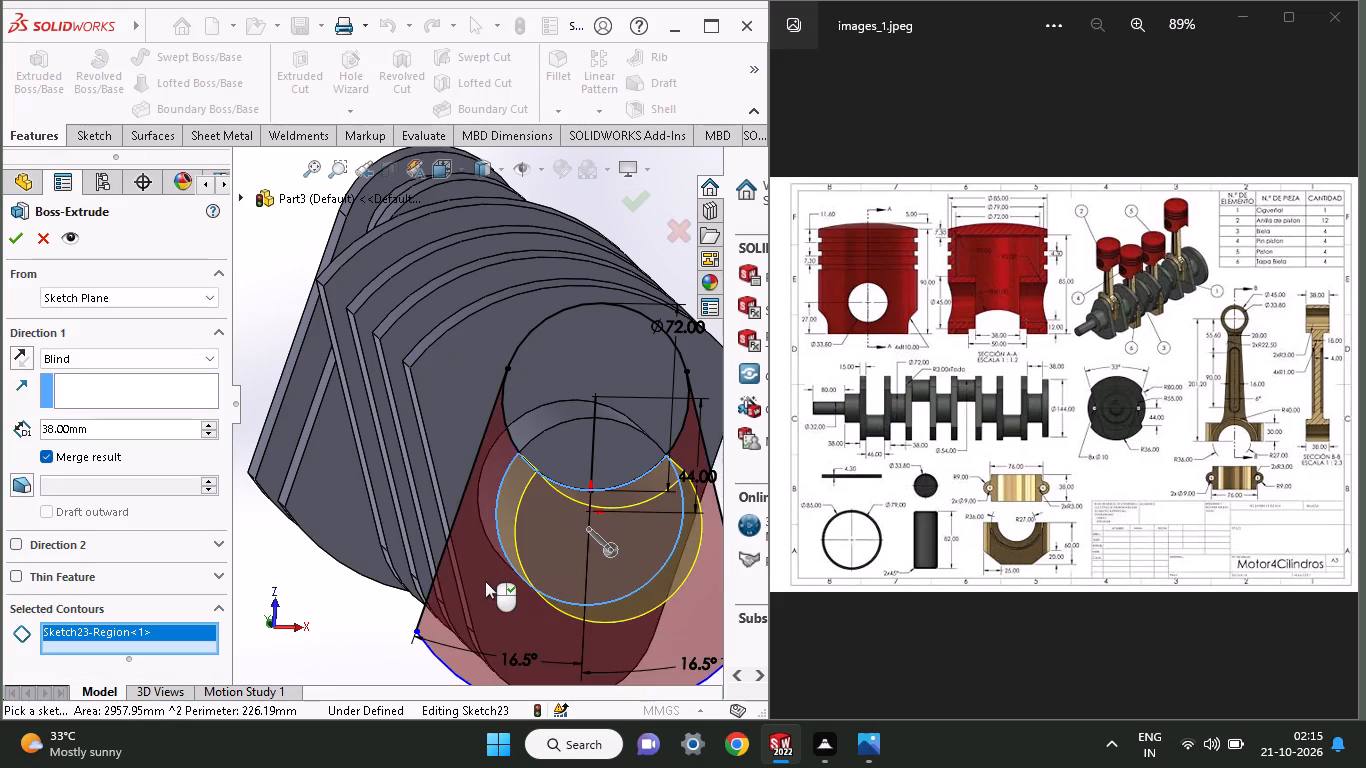
{"action": "left_click", "coordinate": [487, 581]}
{"action": "left_click", "coordinate": [575, 437]}
{"action": "left_click", "coordinate": [564, 380]}
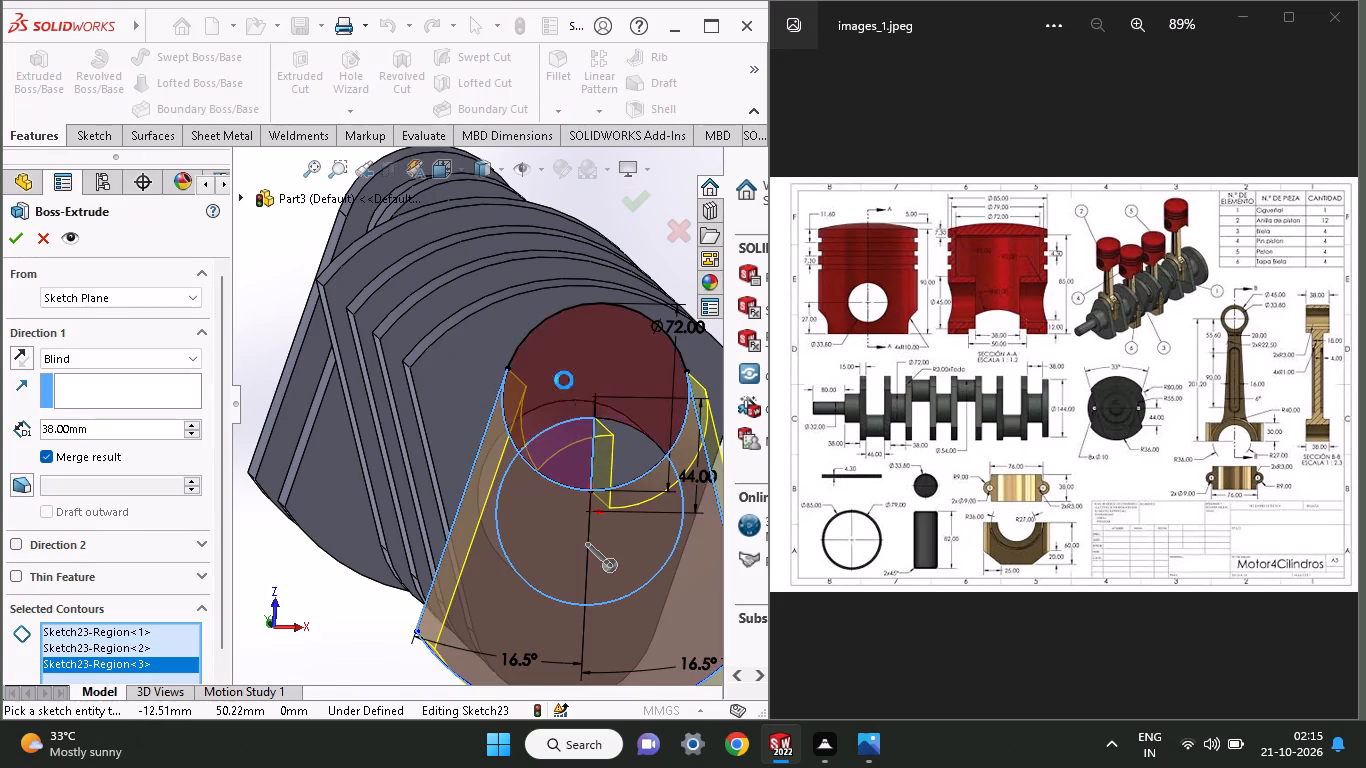
{"action": "left_click", "coordinate": [626, 458]}
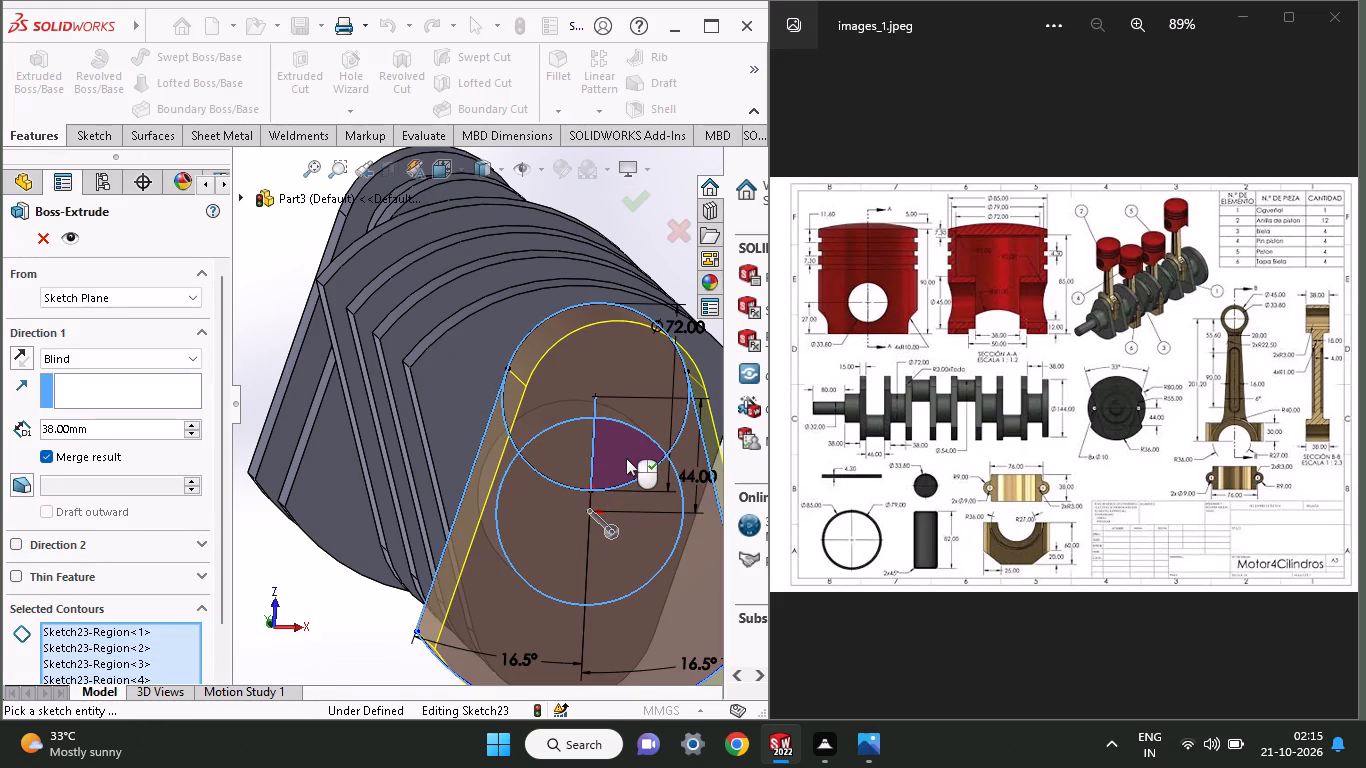
{"action": "scroll", "coordinate": [626, 458], "scroll_direction": "up", "scroll_amount": 5, "text": "ctrl"}
{"action": "middle_click_drag", "start_coordinate": [622, 458], "coordinate": [652, 497]}
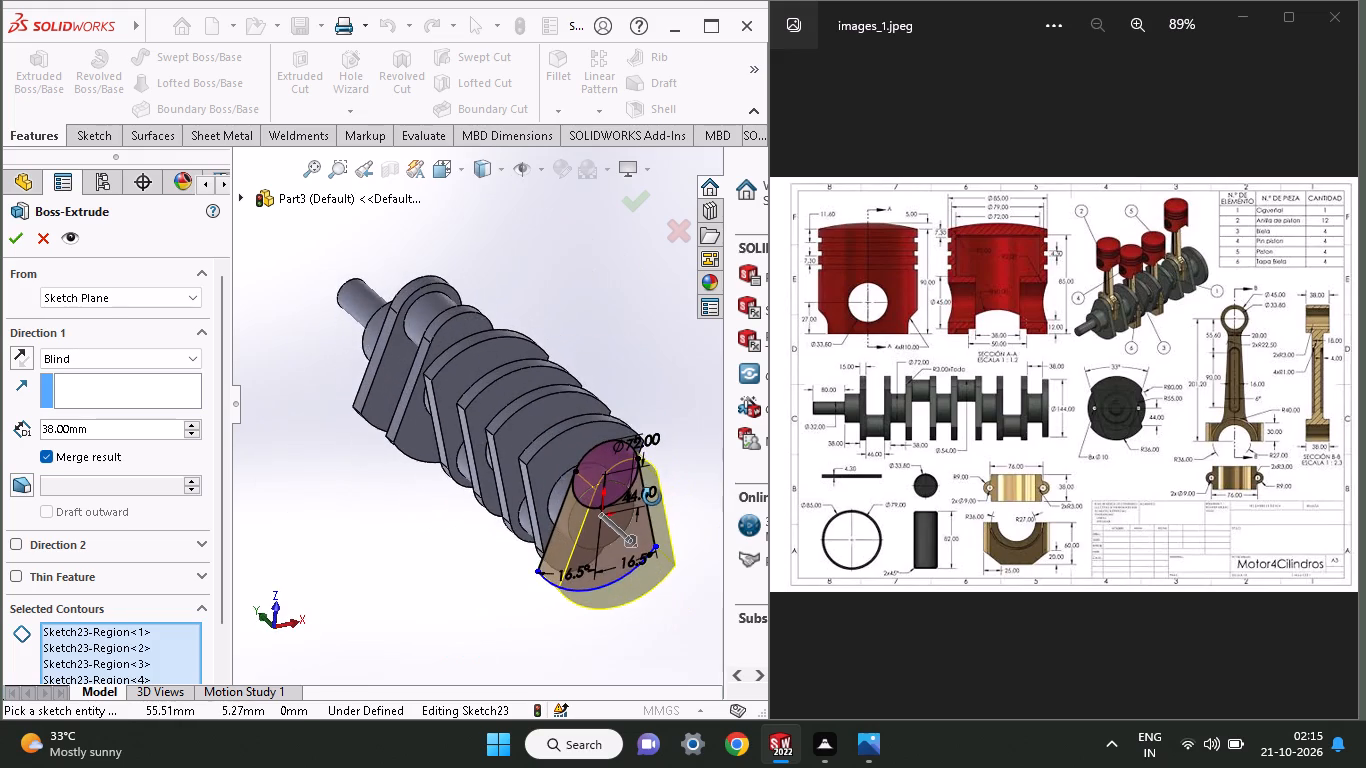
{"action": "middle_click_drag", "start_coordinate": [652, 497], "coordinate": [643, 499]}
{"action": "left_click_drag", "start_coordinate": [101, 431], "coordinate": [5, 433]}
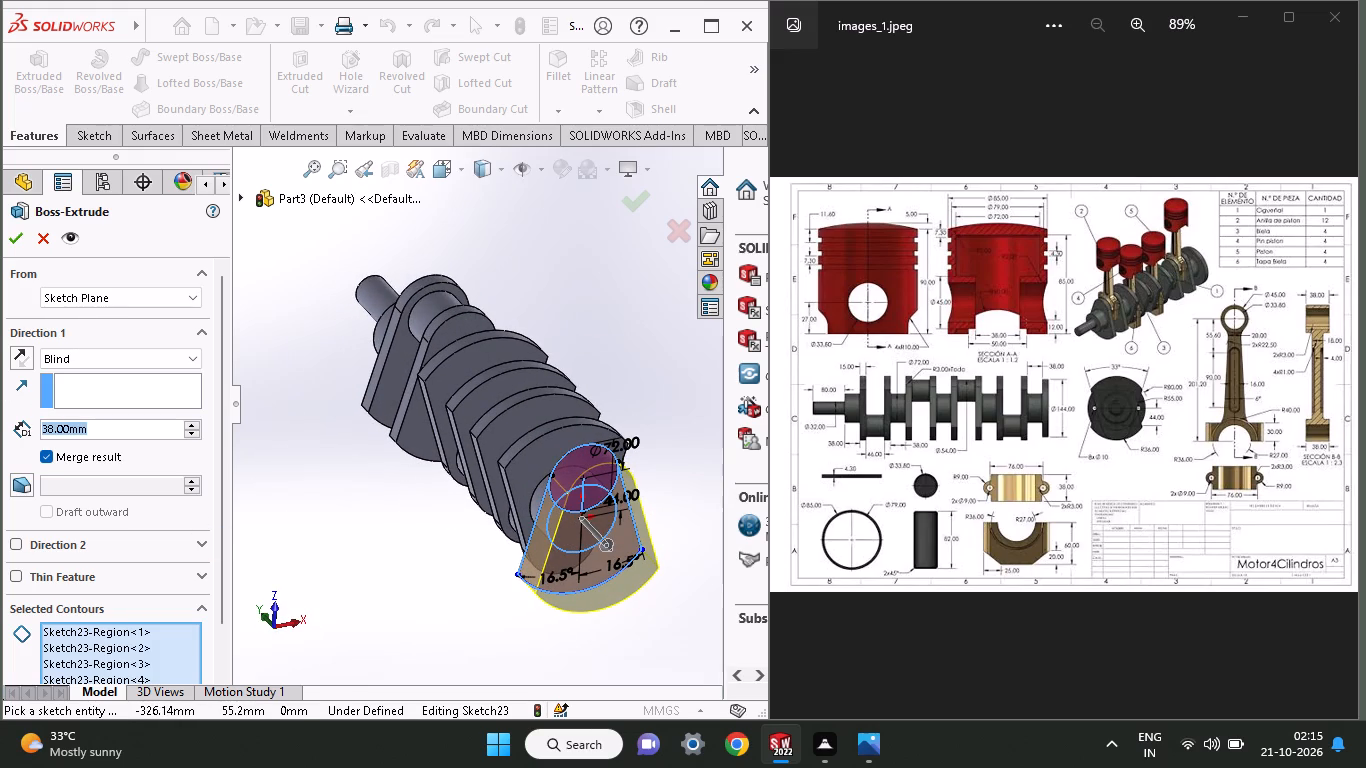
{"action": "left_click_drag", "start_coordinate": [5, 433], "coordinate": [0, 433]}
{"action": "type", "text": "15"}
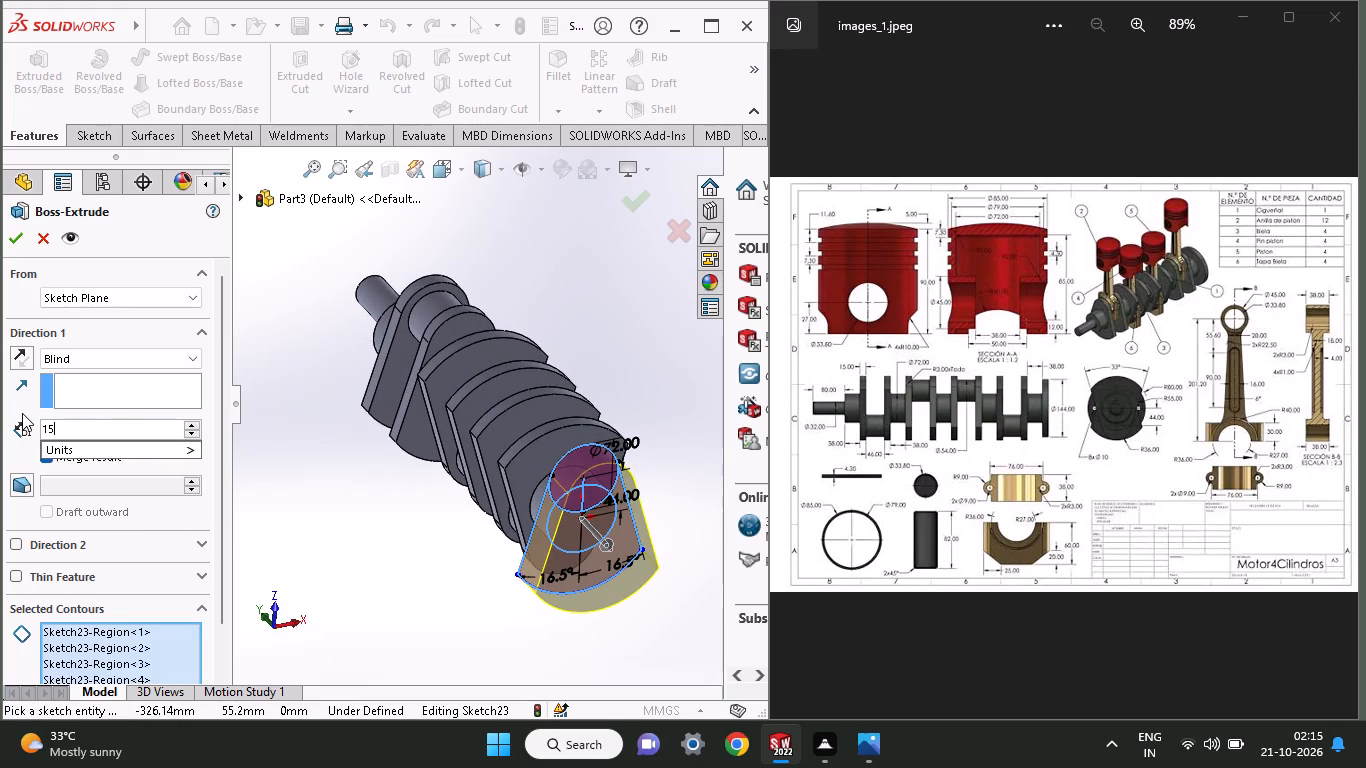
{"action": "key", "text": "Return"}
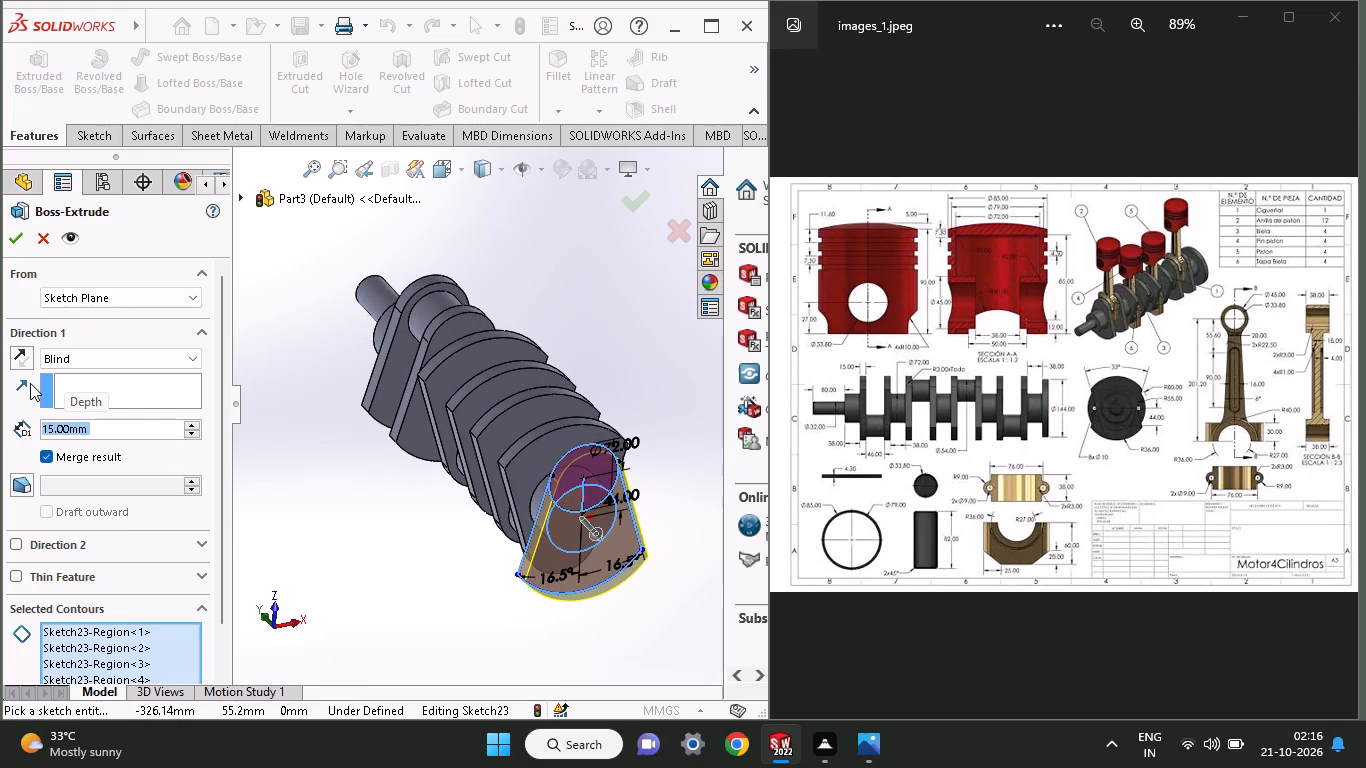
{"action": "left_click", "coordinate": [18, 233]}
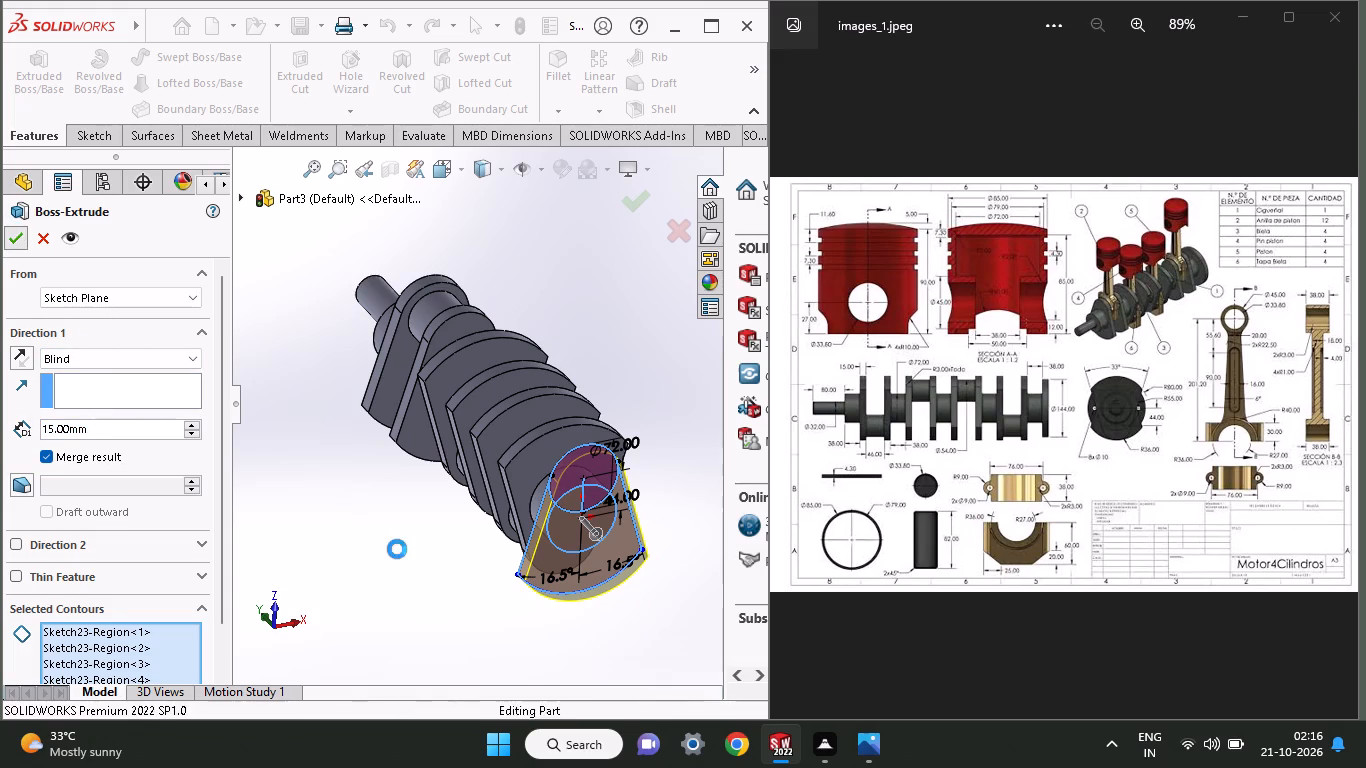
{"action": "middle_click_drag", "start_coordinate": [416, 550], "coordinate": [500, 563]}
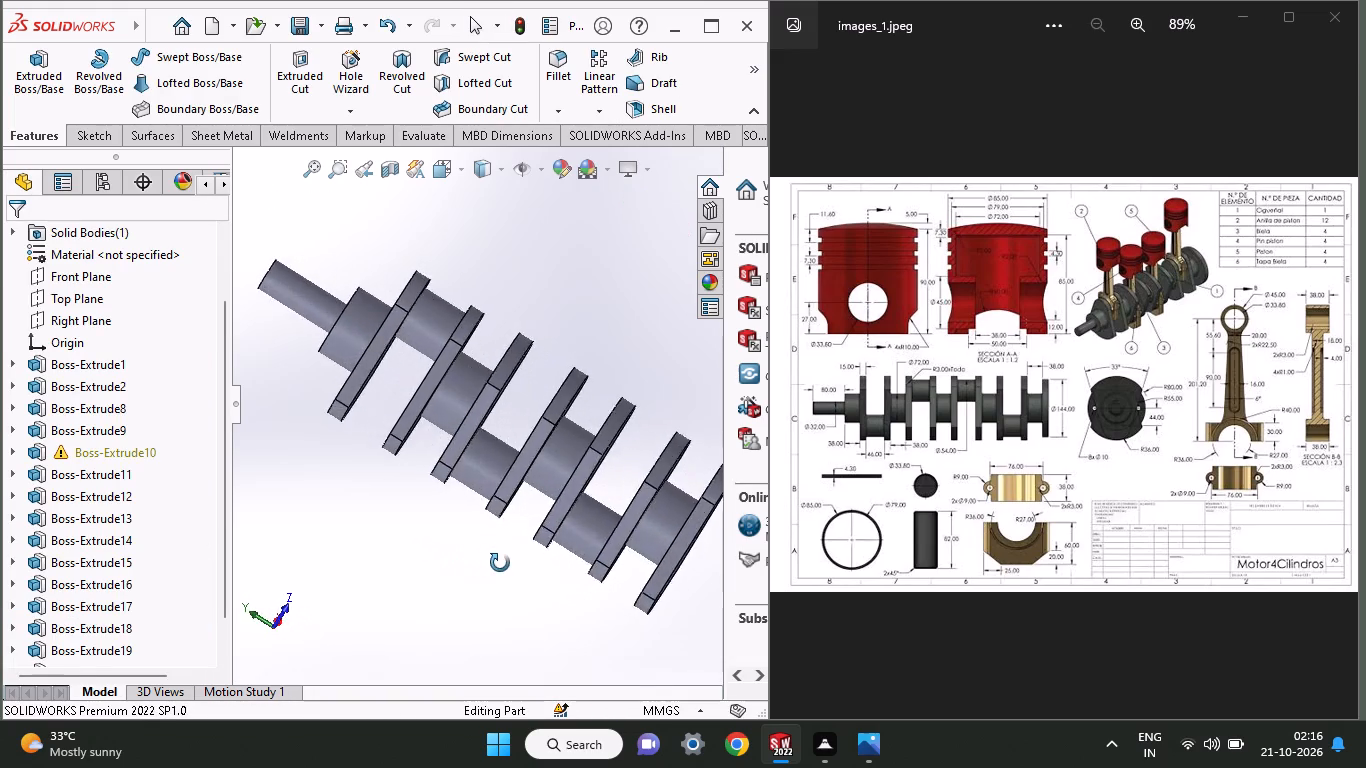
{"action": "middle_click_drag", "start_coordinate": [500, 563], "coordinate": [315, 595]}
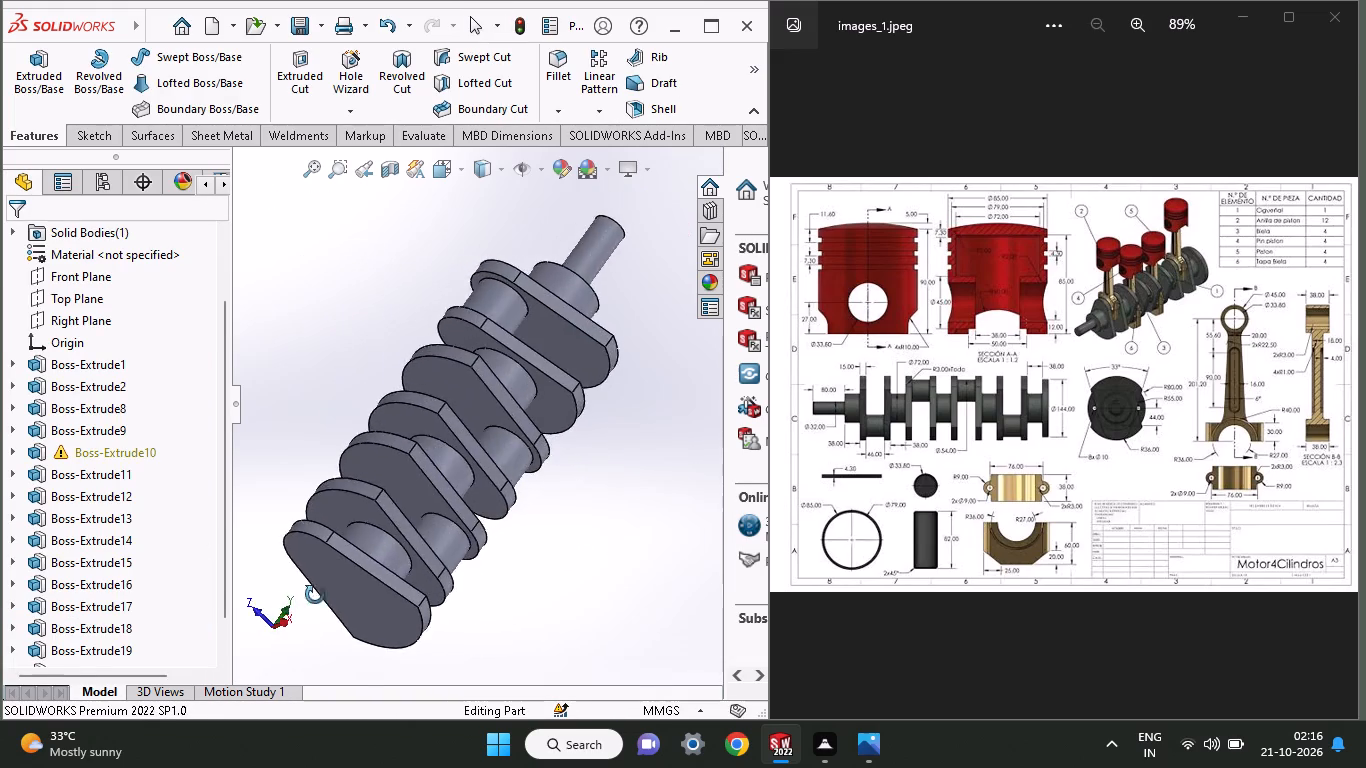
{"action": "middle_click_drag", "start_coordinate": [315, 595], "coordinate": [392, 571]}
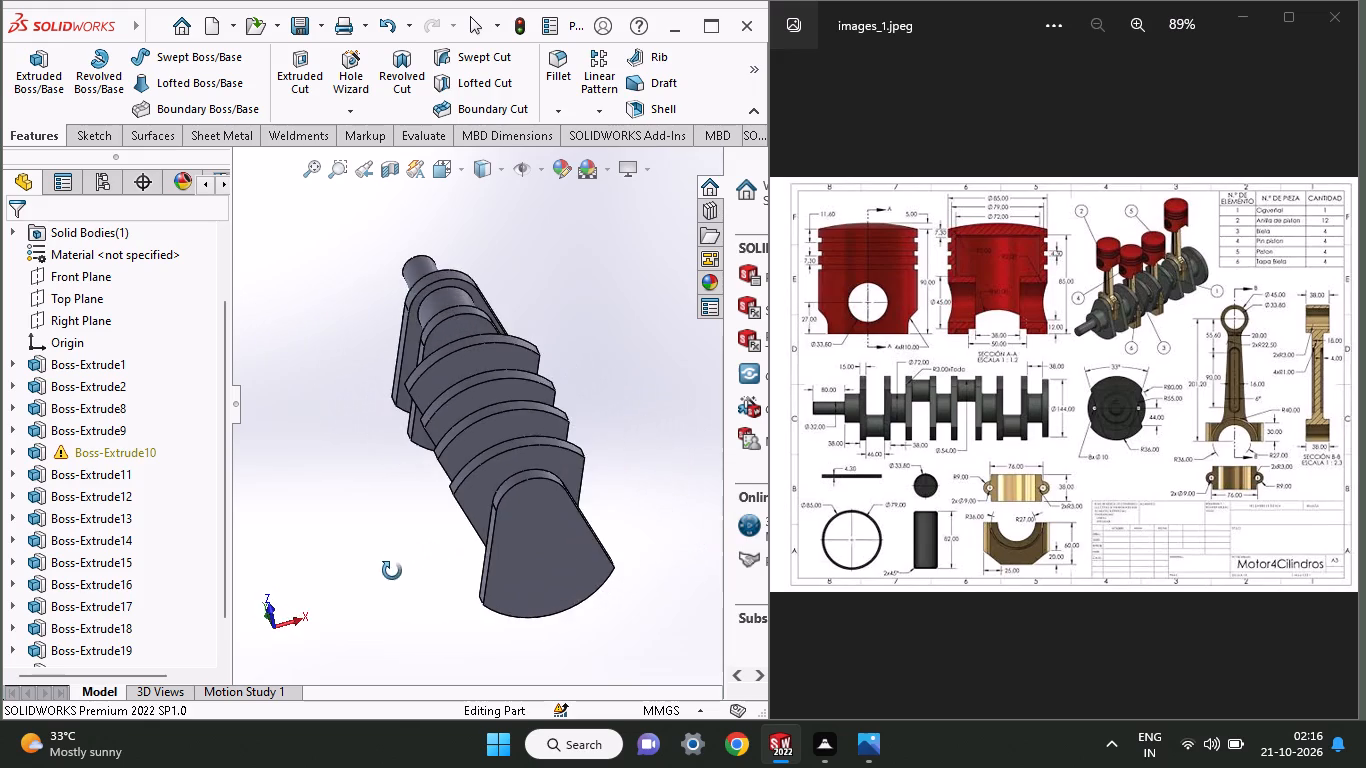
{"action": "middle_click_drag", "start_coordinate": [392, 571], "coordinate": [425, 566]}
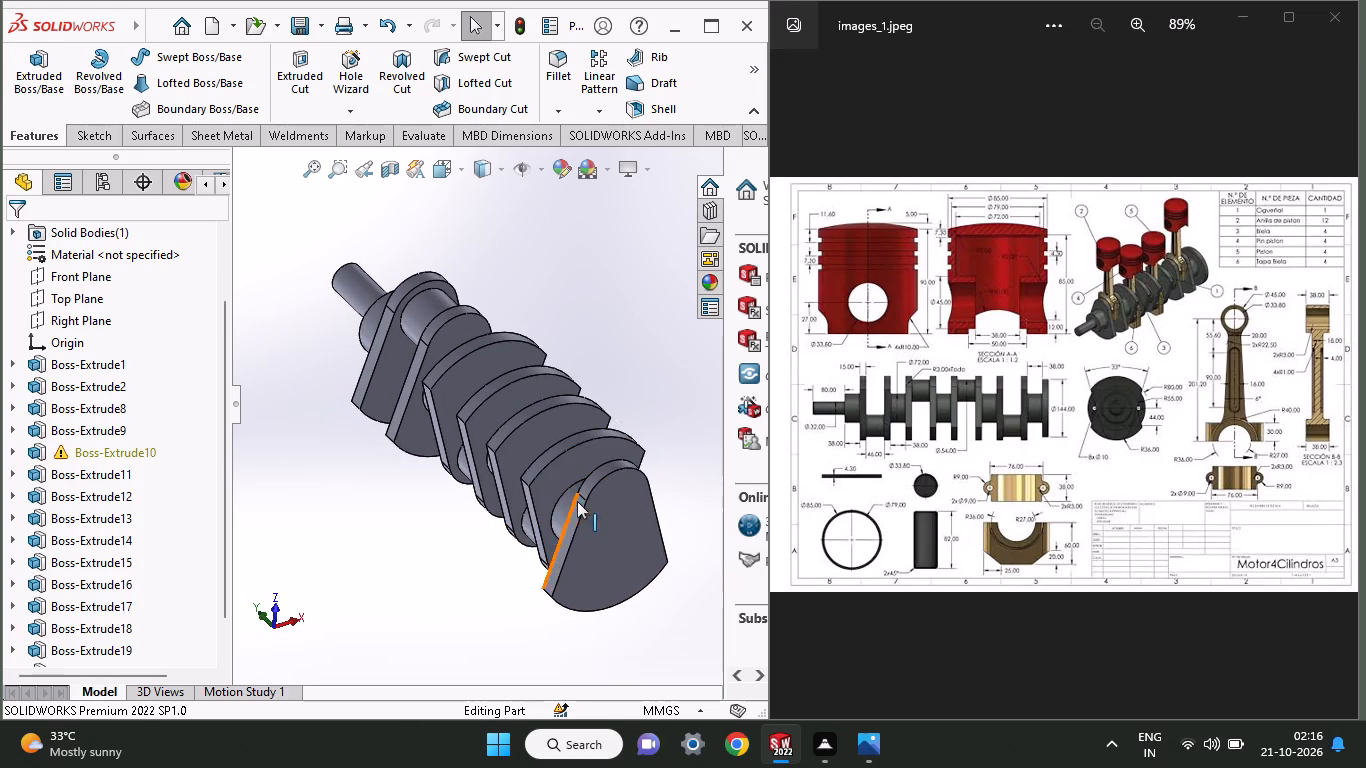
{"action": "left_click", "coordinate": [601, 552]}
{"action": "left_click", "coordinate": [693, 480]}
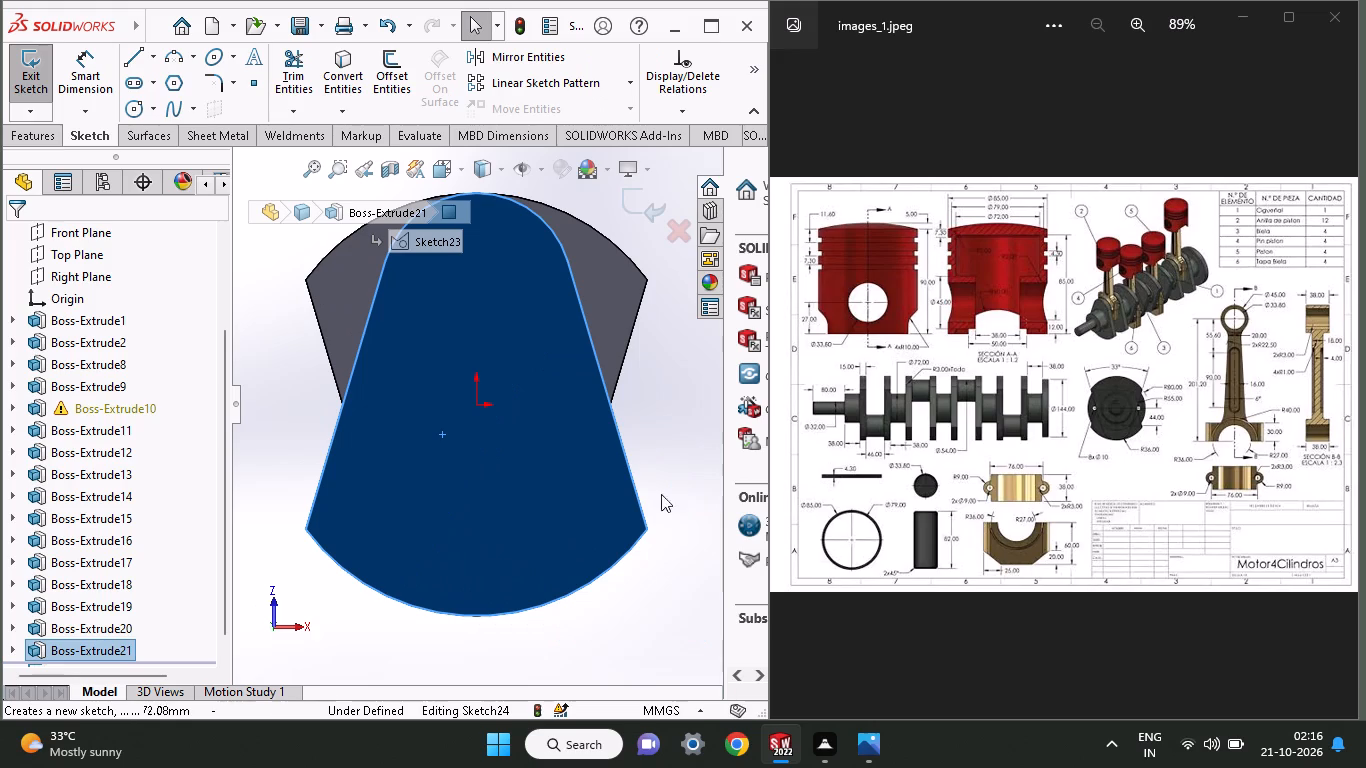
Examine the crankshaft's webs, crankpins and main journals from several angles to check their sequence and orientation.
{"action": "middle_click_drag", "start_coordinate": [540, 491], "coordinate": [555, 503]}
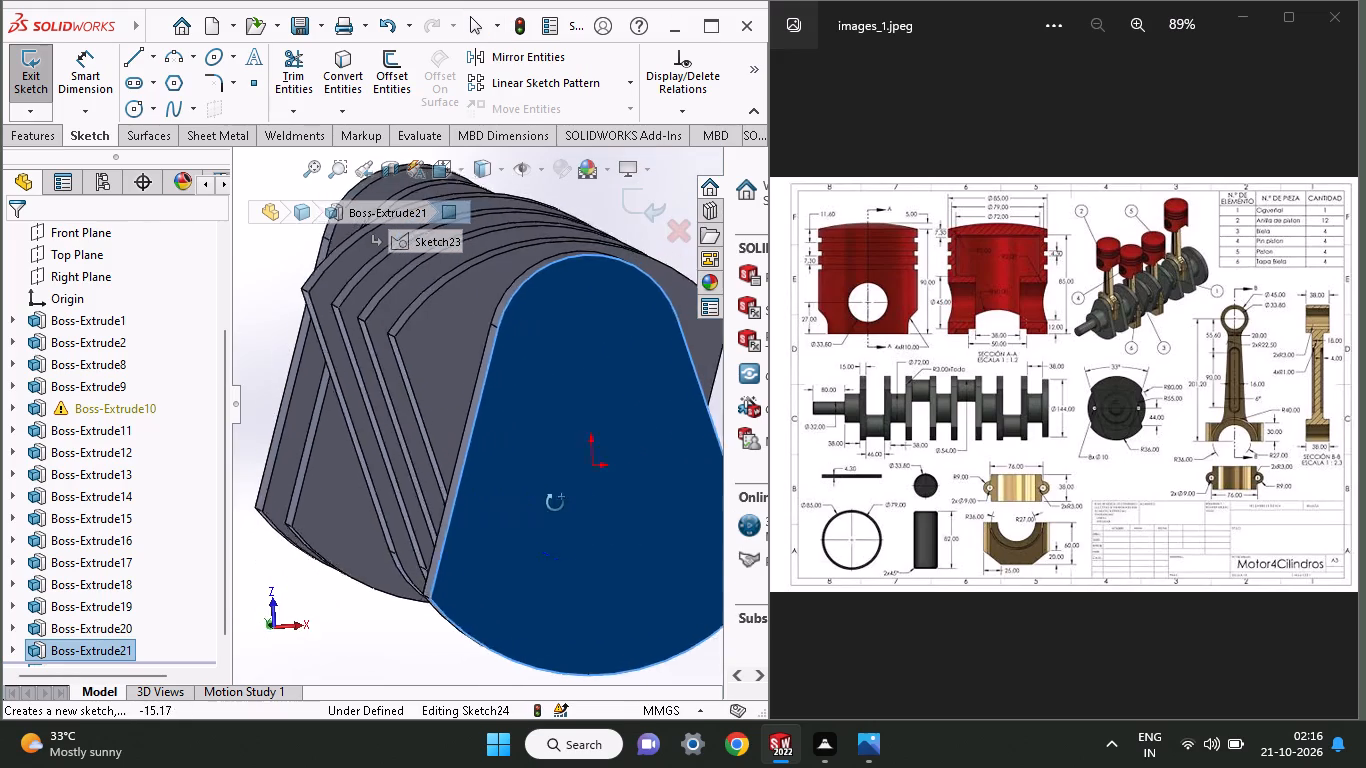
{"action": "middle_click_drag", "start_coordinate": [555, 503], "coordinate": [605, 509]}
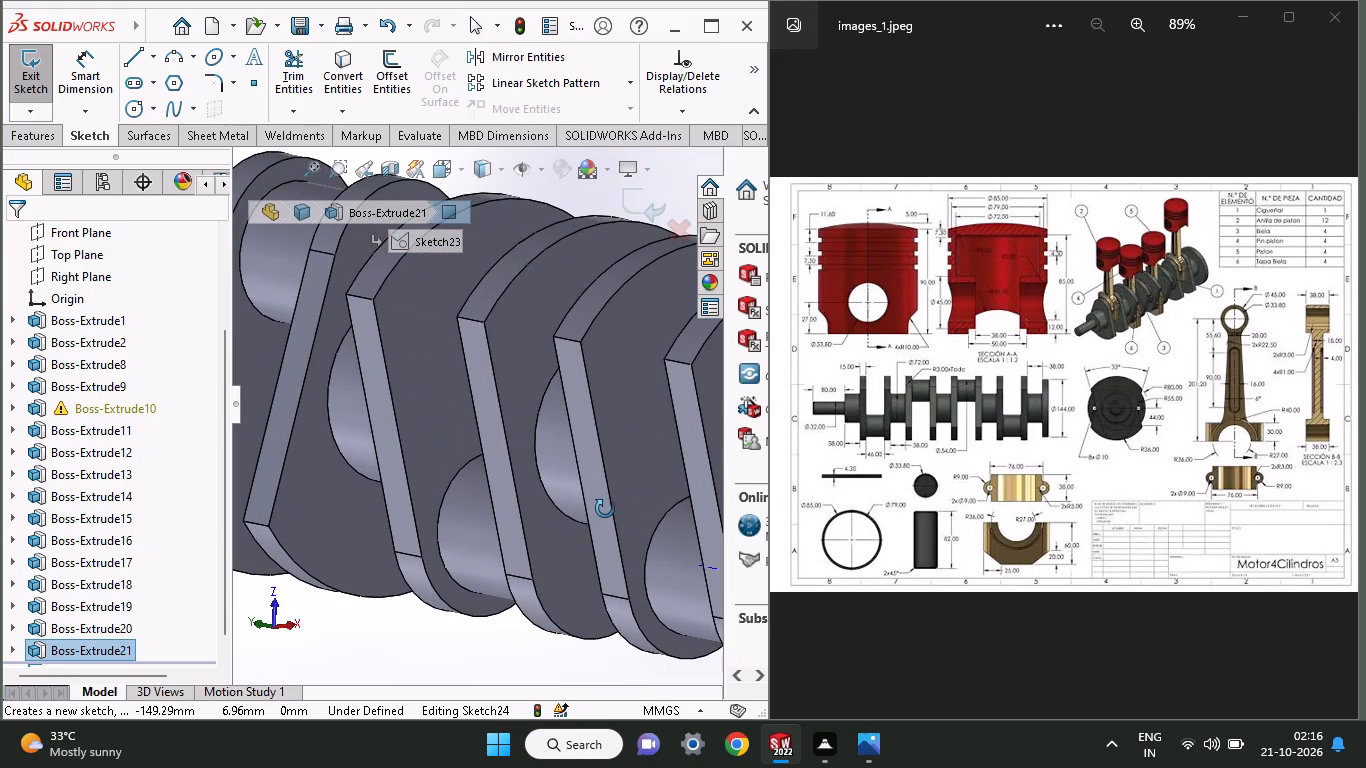
{"action": "middle_click_drag", "start_coordinate": [605, 509], "coordinate": [388, 245]}
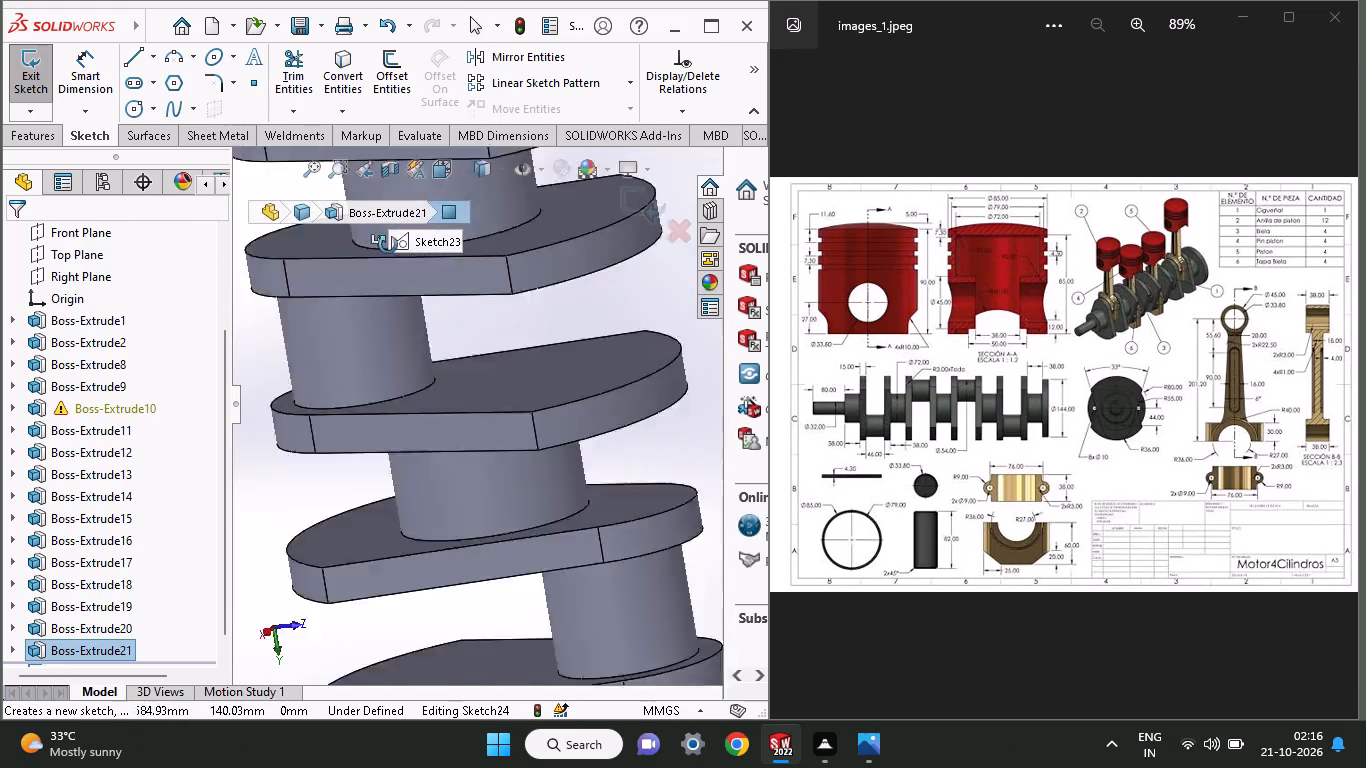
{"action": "middle_click_drag", "start_coordinate": [388, 245], "coordinate": [497, 235]}
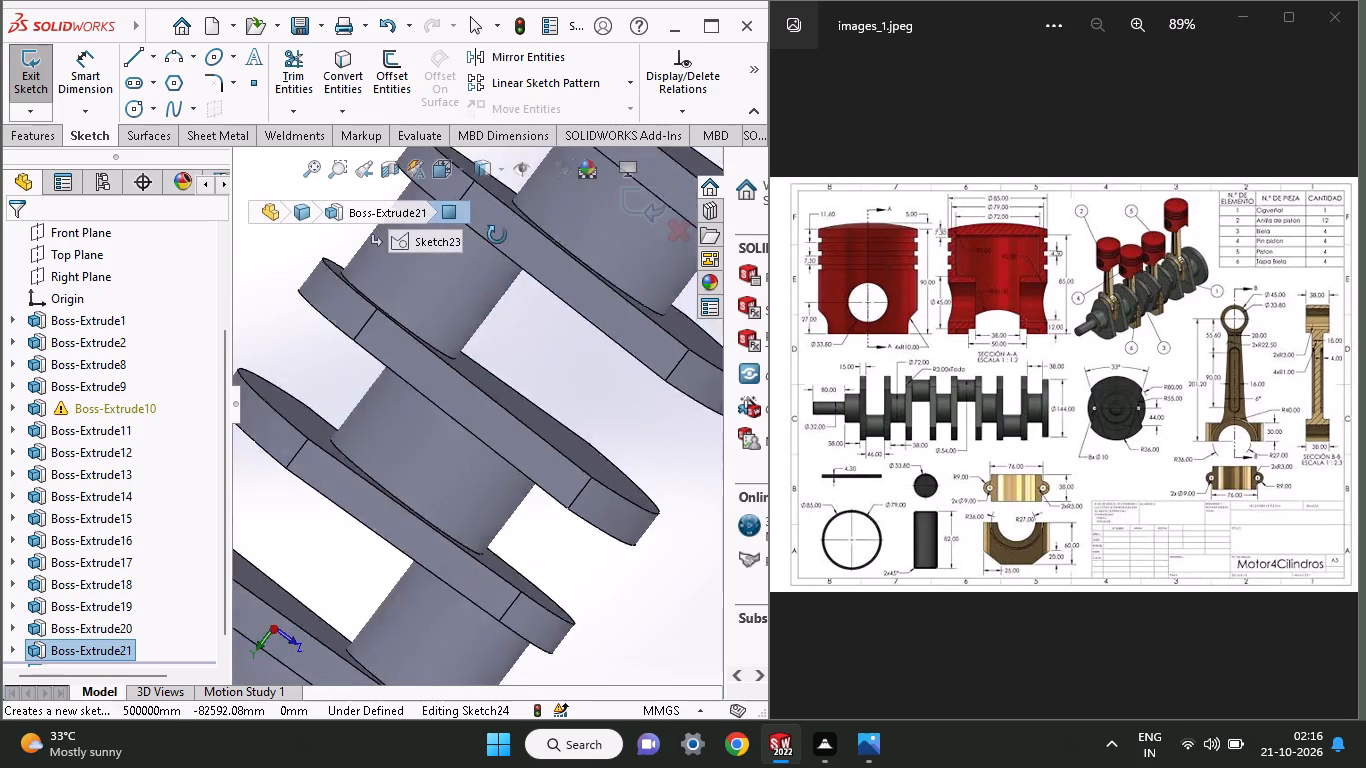
{"action": "middle_click_drag", "start_coordinate": [497, 235], "coordinate": [544, 234]}
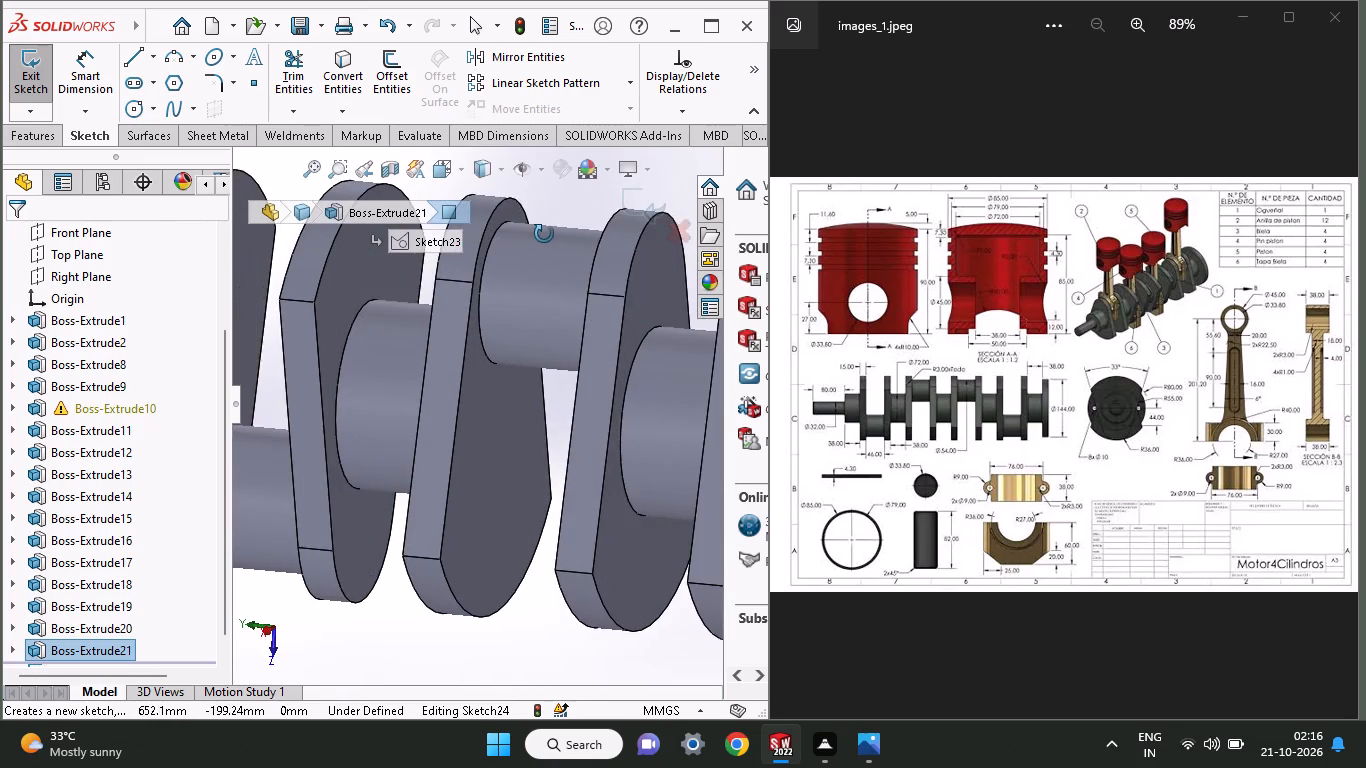
{"action": "middle_click_drag", "start_coordinate": [544, 234], "coordinate": [528, 252]}
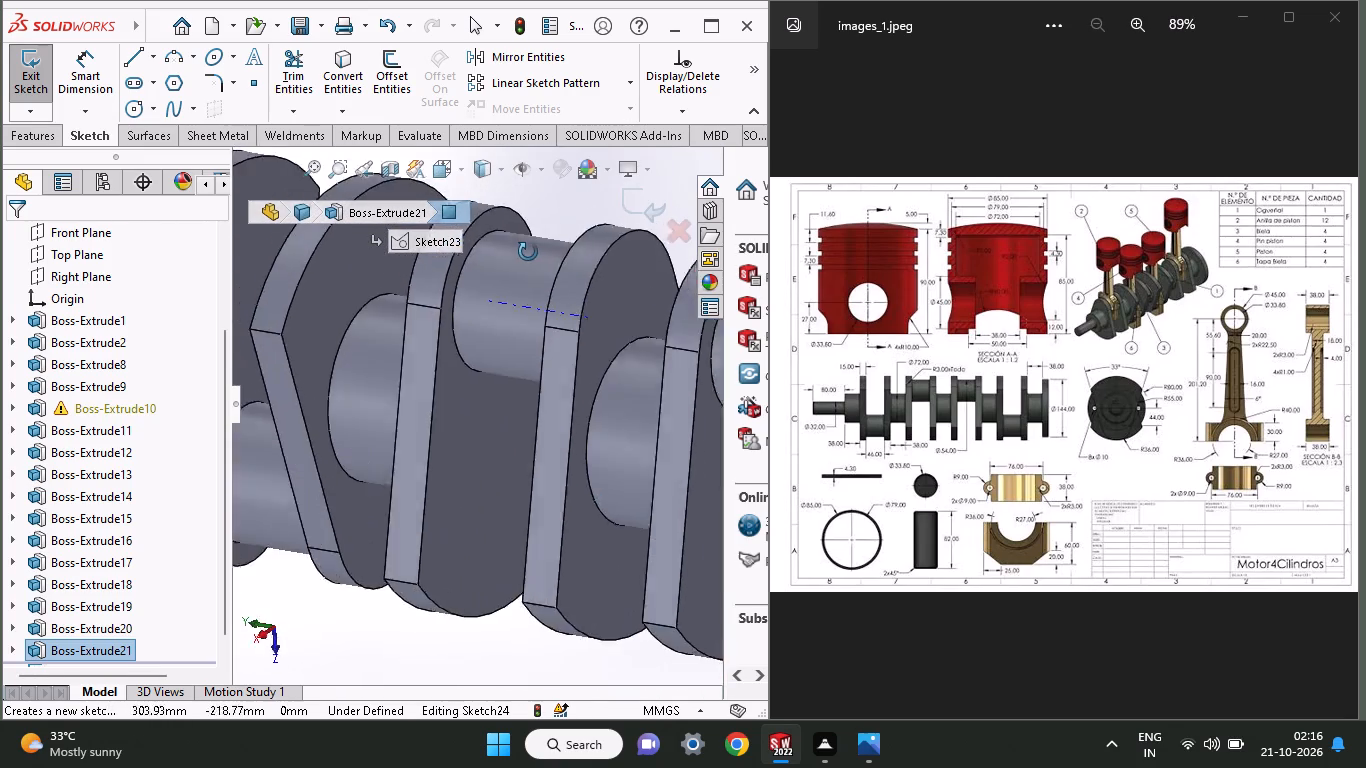
{"action": "middle_click_drag", "start_coordinate": [528, 252], "coordinate": [508, 234]}
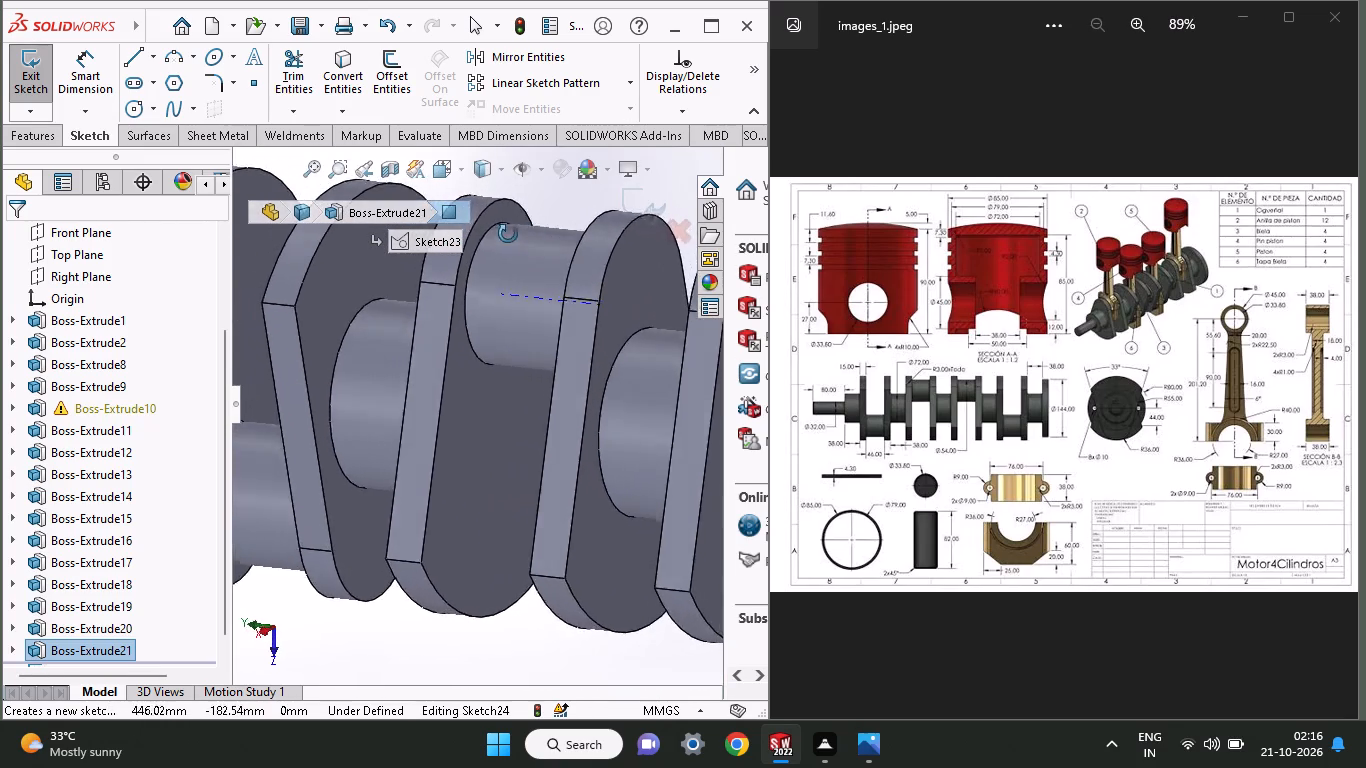
{"action": "middle_click_drag", "start_coordinate": [508, 234], "coordinate": [487, 229]}
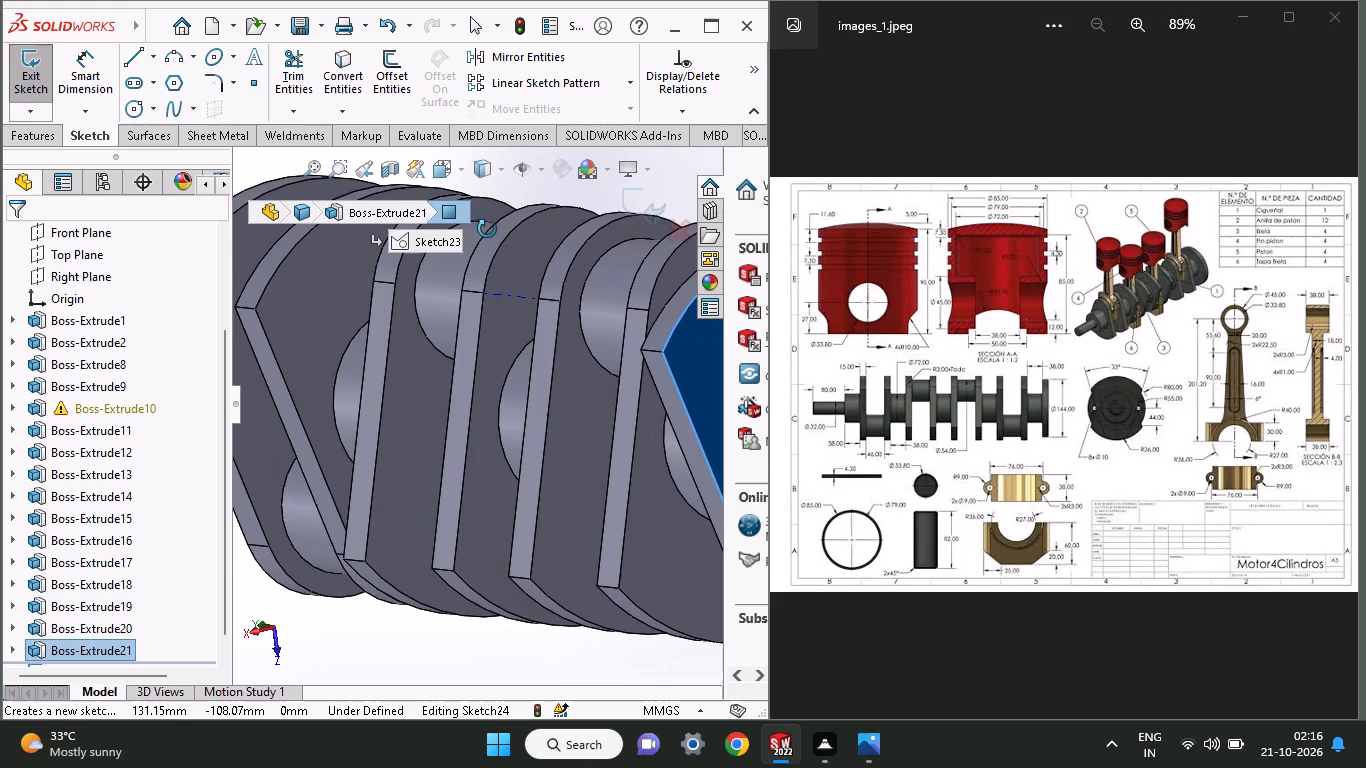
{"action": "middle_click_drag", "start_coordinate": [487, 229], "coordinate": [435, 230]}
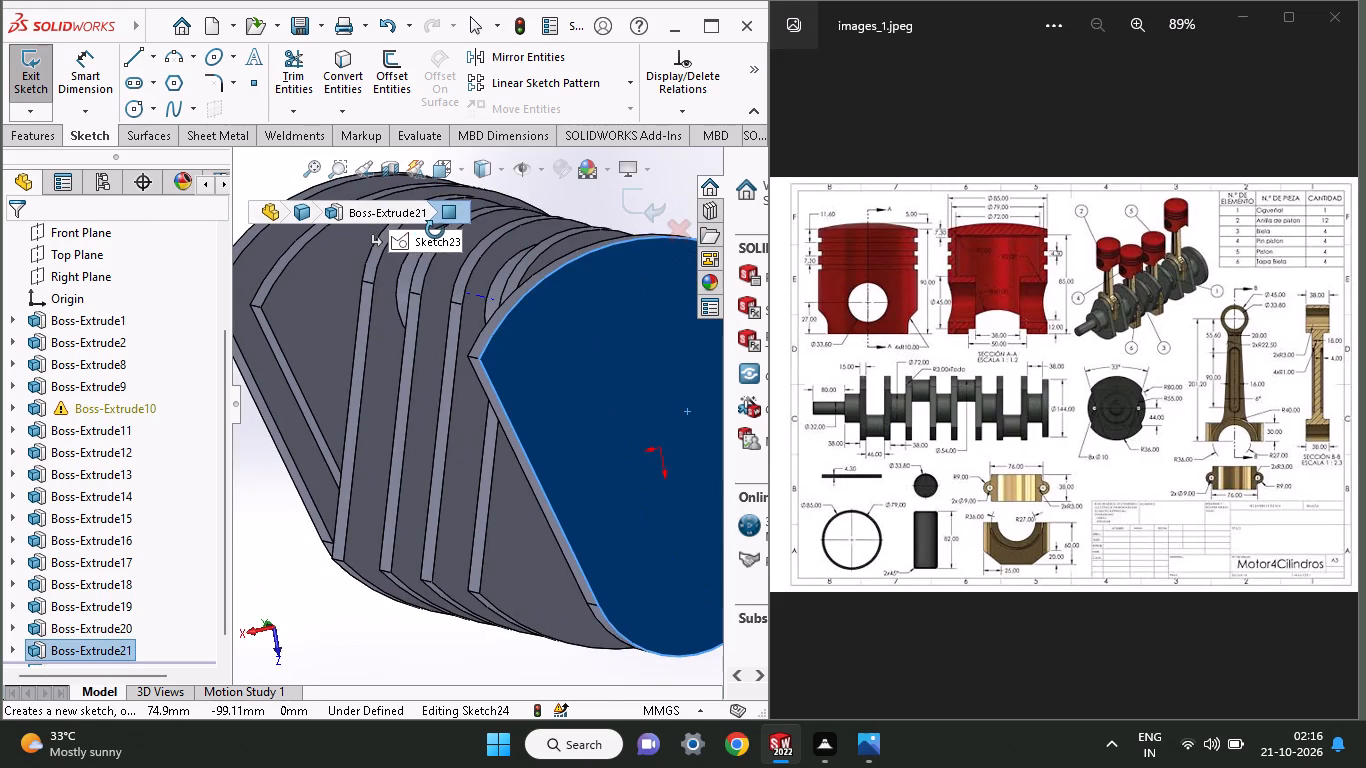
{"action": "middle_click_drag", "start_coordinate": [435, 230], "coordinate": [540, 231]}
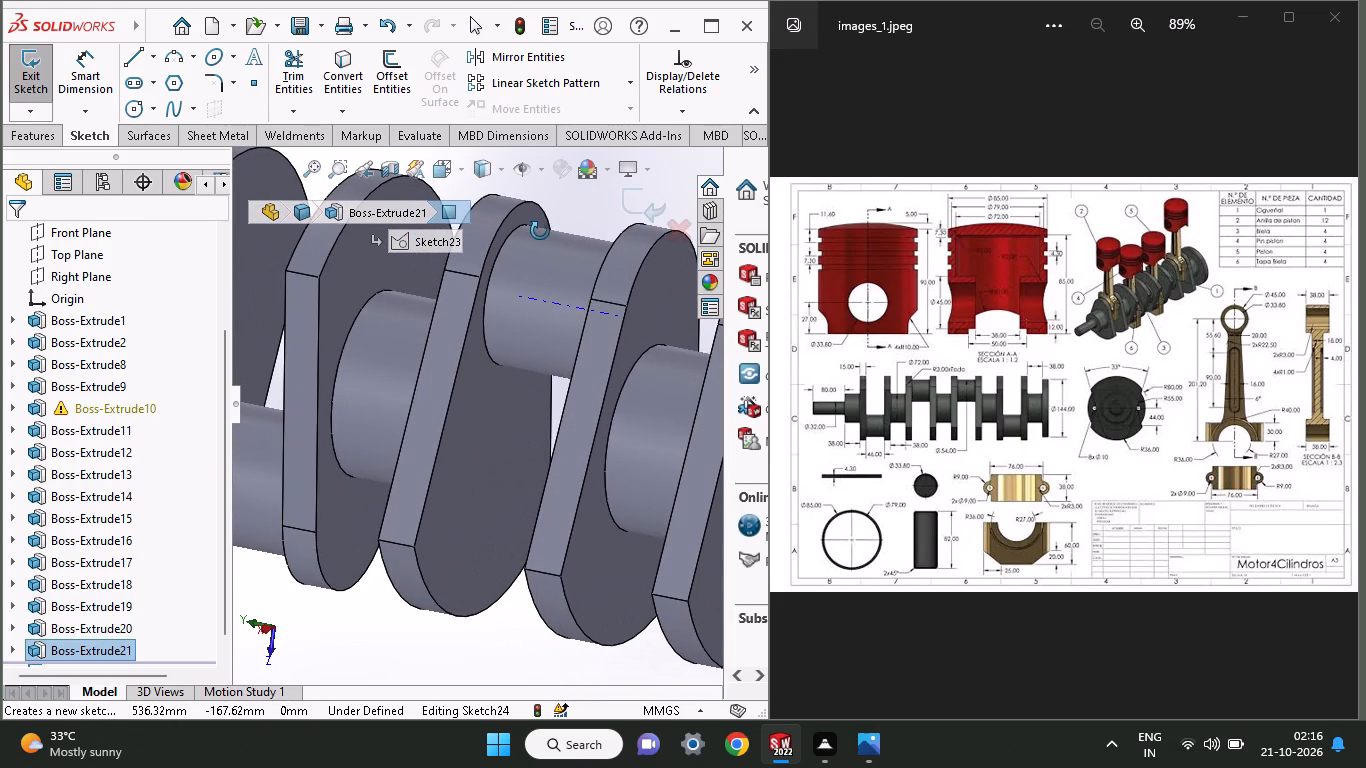
{"action": "middle_click_drag", "start_coordinate": [540, 231], "coordinate": [547, 230]}
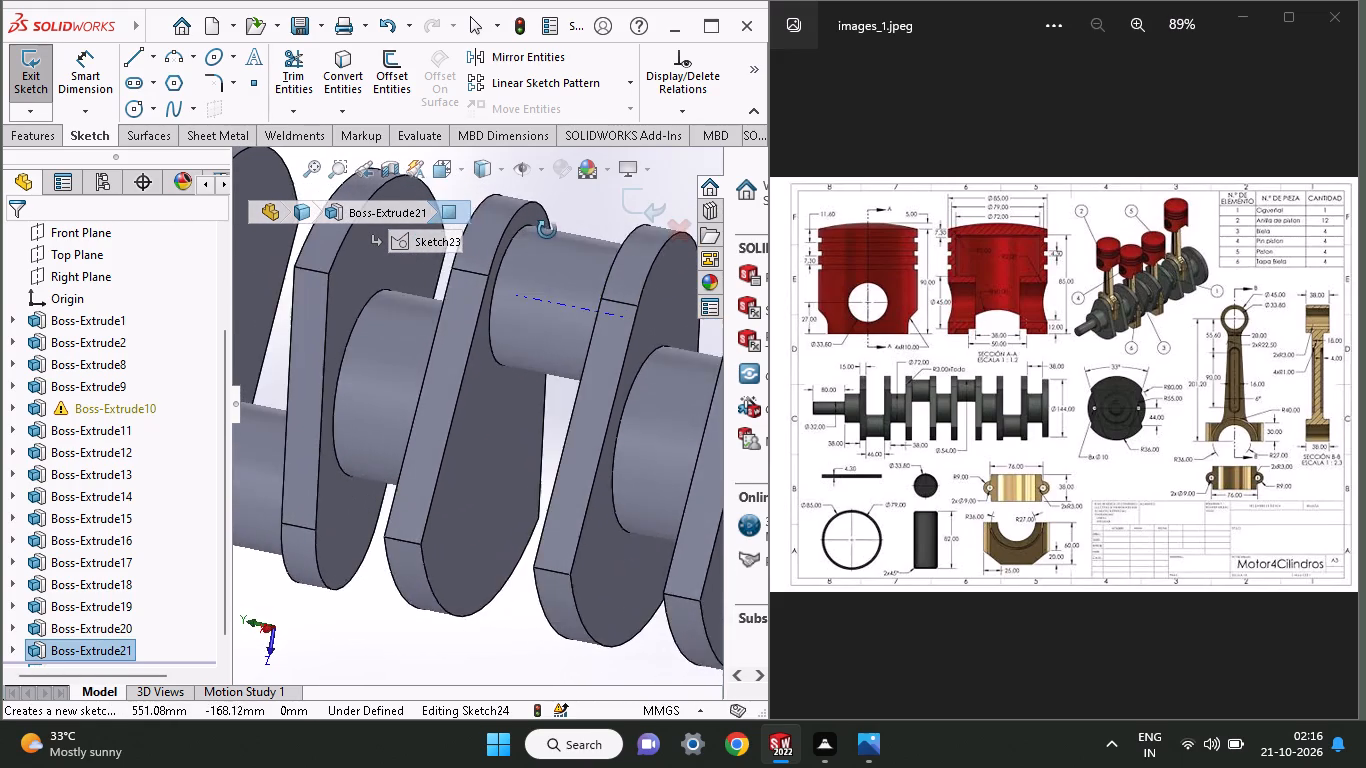
{"action": "middle_click_drag", "start_coordinate": [547, 230], "coordinate": [479, 235]}
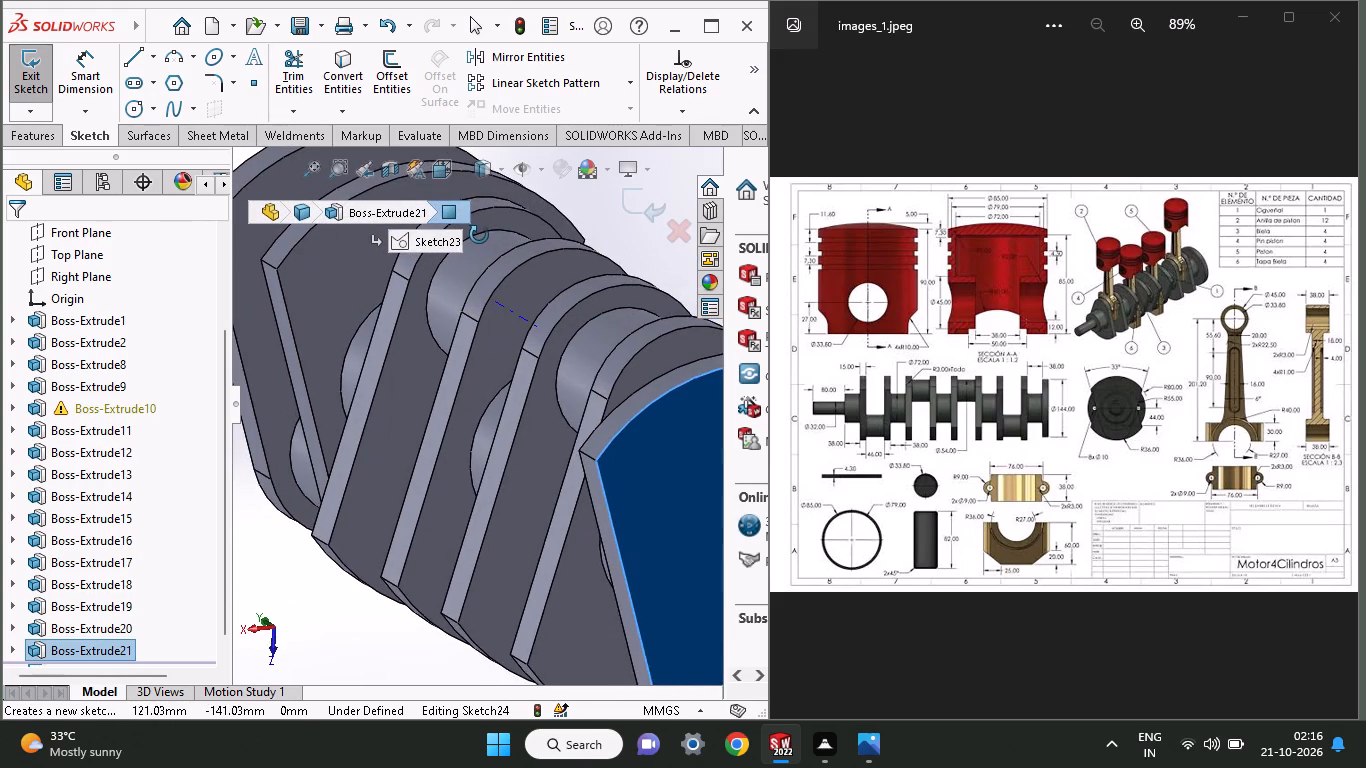
{"action": "middle_click_drag", "start_coordinate": [479, 235], "coordinate": [487, 234]}
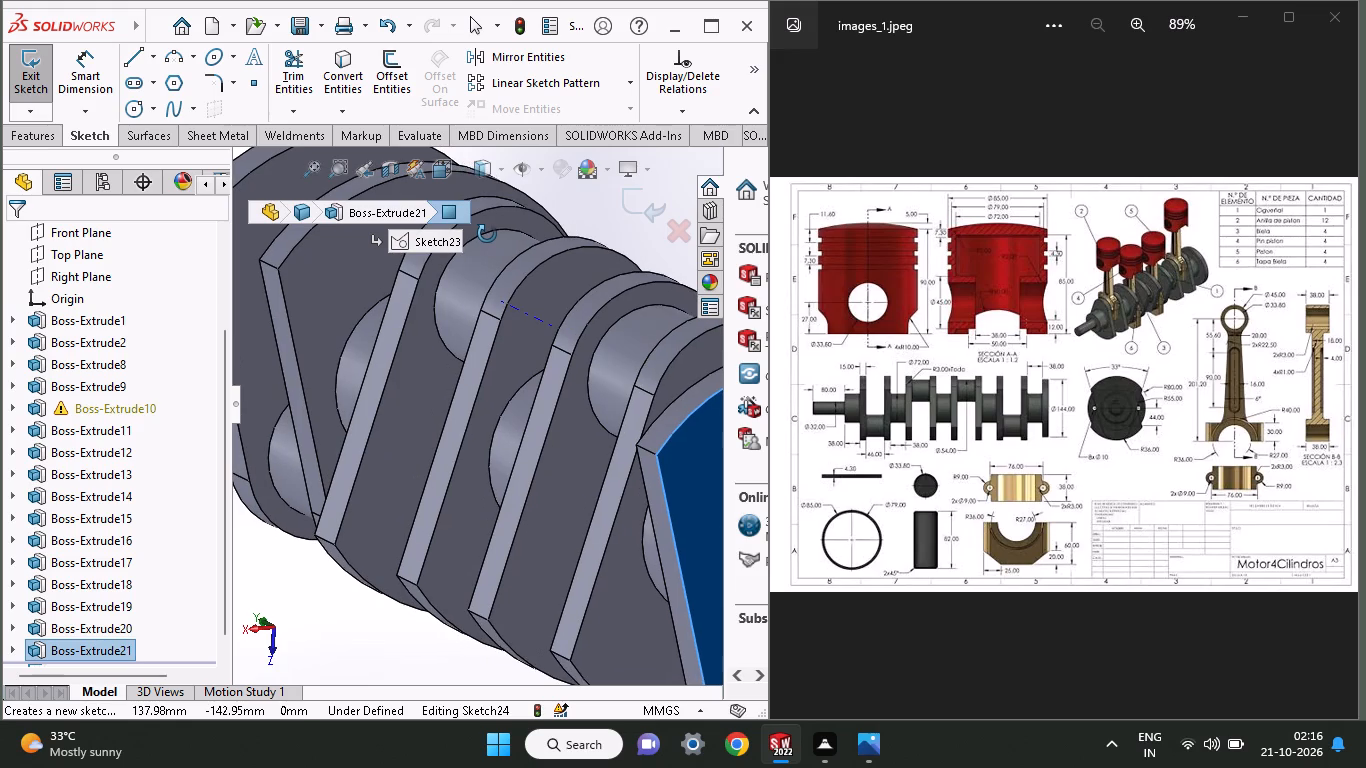
{"action": "middle_click_drag", "start_coordinate": [487, 234], "coordinate": [544, 216]}
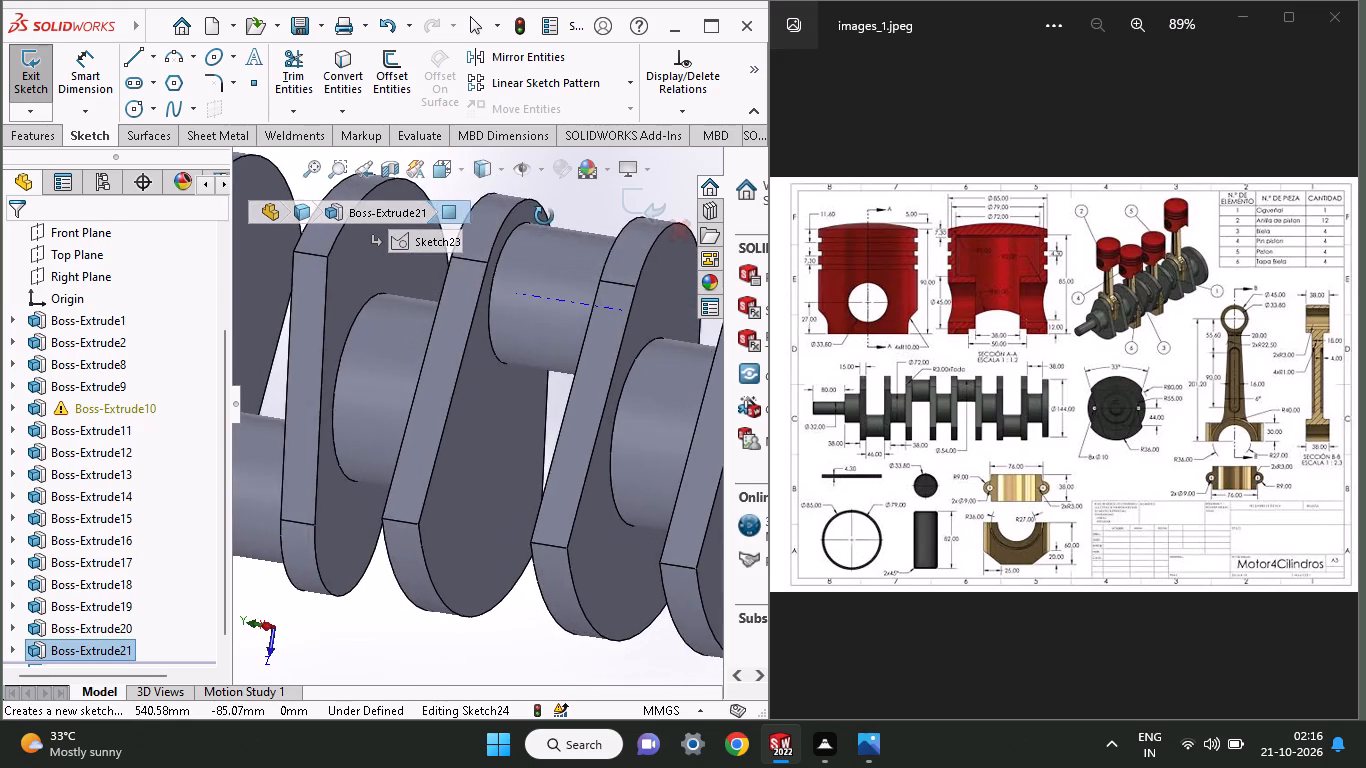
{"action": "middle_click_drag", "start_coordinate": [544, 216], "coordinate": [552, 236]}
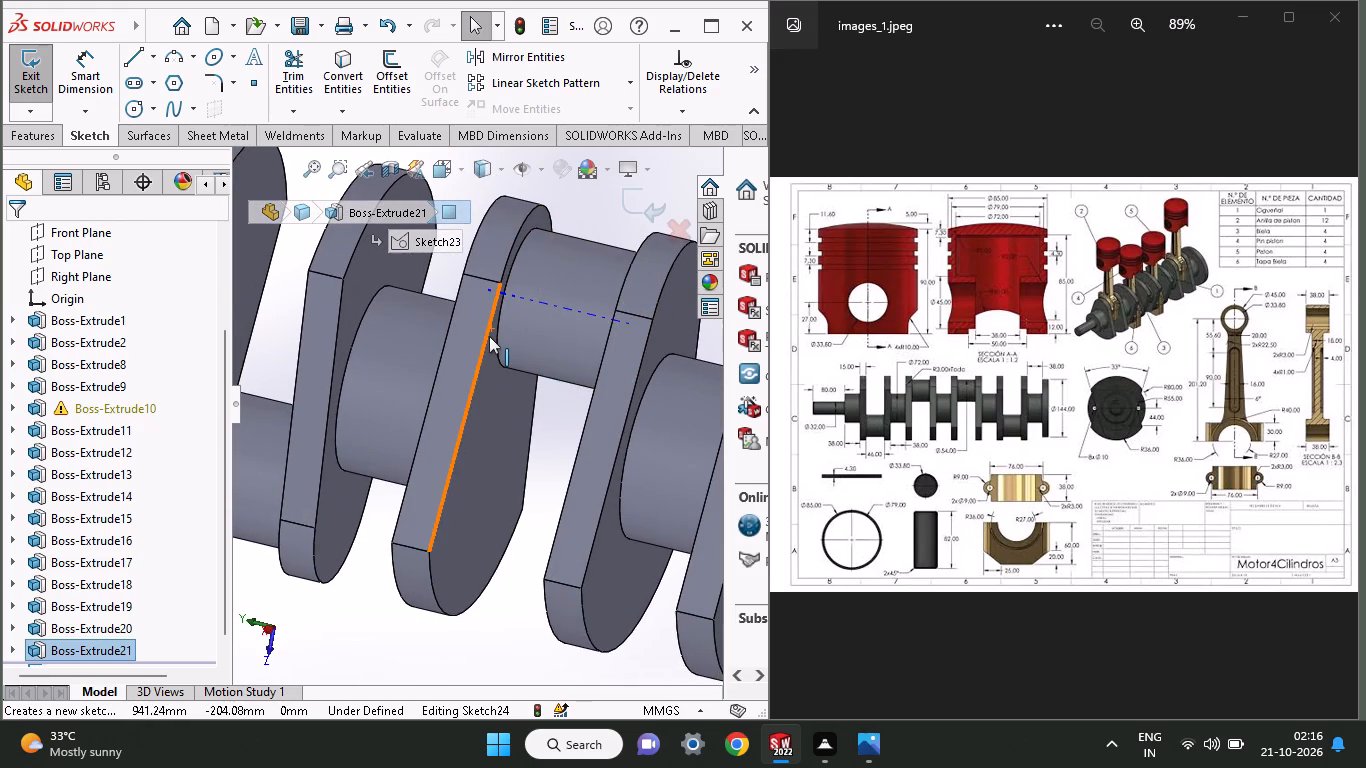
{"action": "scroll", "coordinate": [489, 336], "scroll_direction": "up", "scroll_amount": 4, "text": "ctrl"}
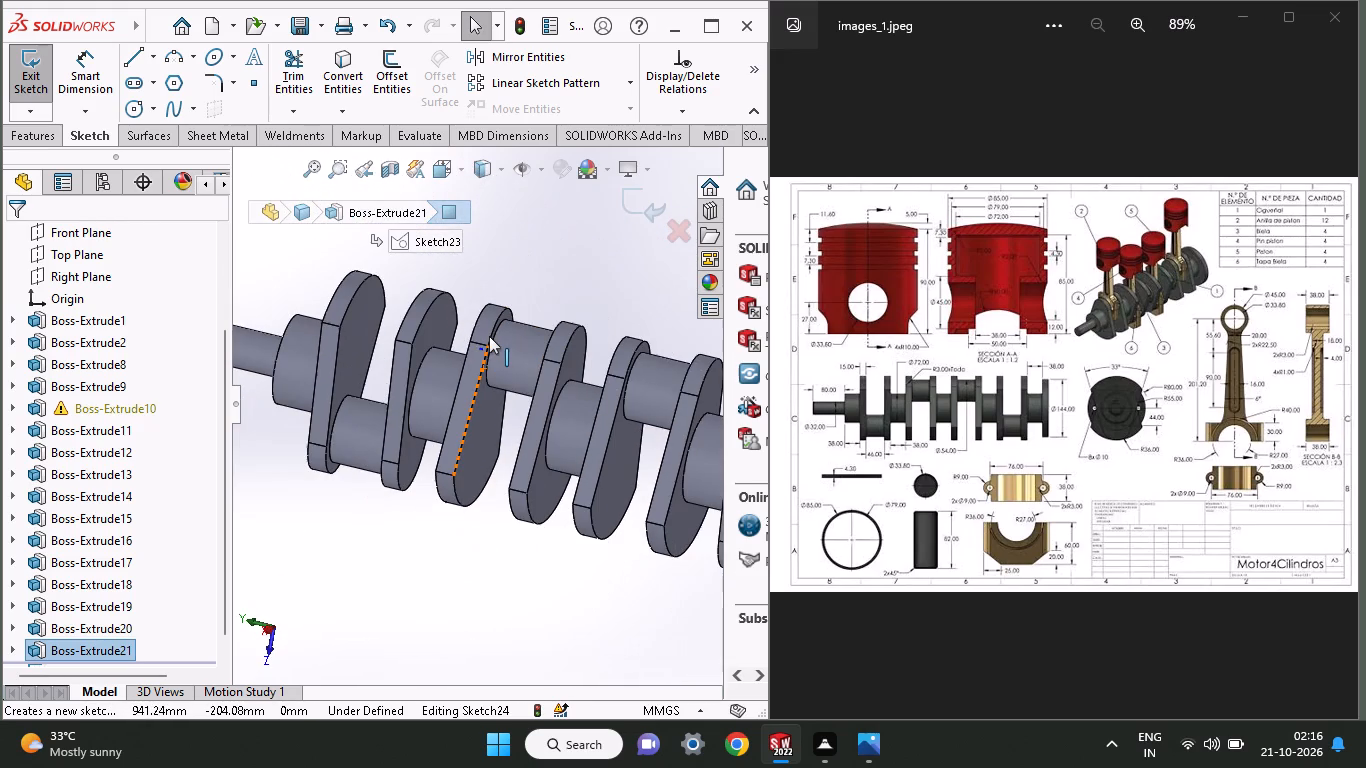
{"action": "scroll", "coordinate": [489, 336], "scroll_direction": "up", "scroll_amount": 3, "text": "ctrl"}
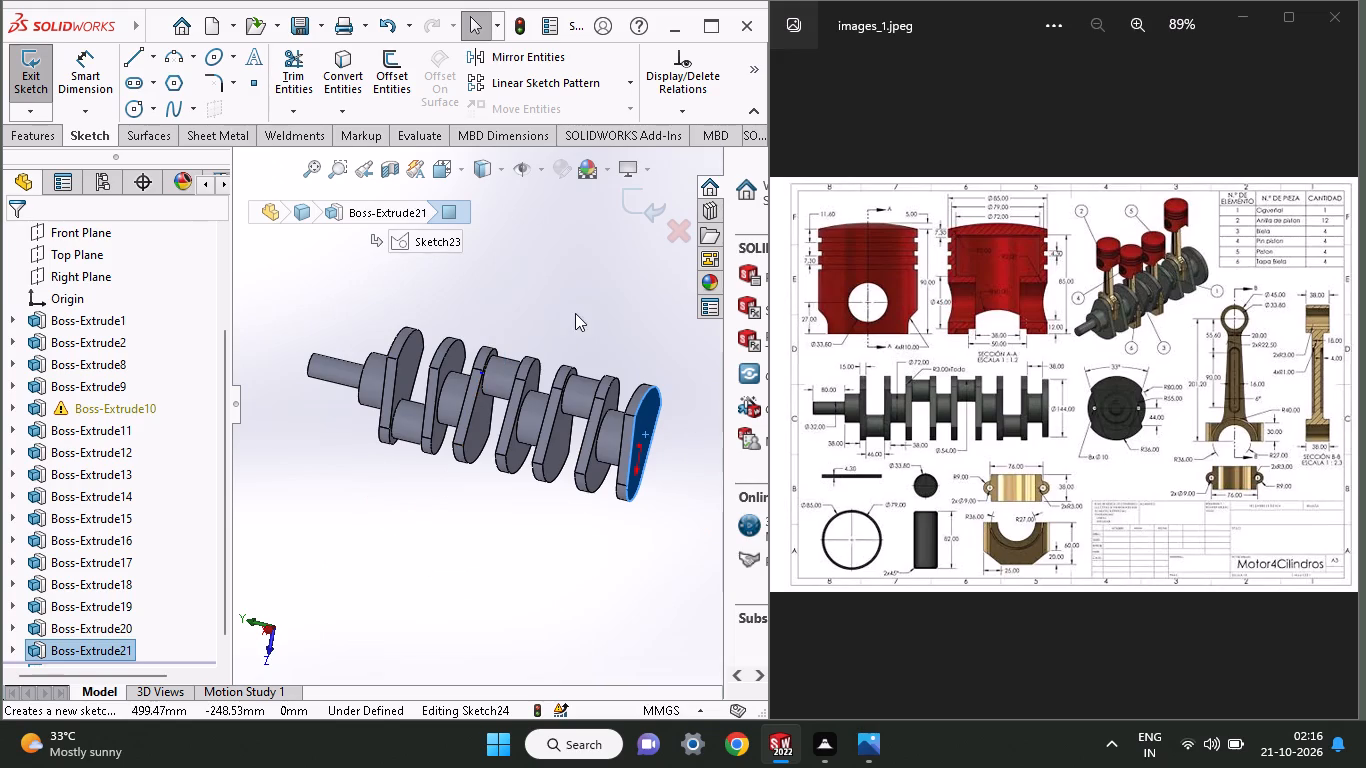
{"action": "middle_click", "coordinate": [657, 512]}
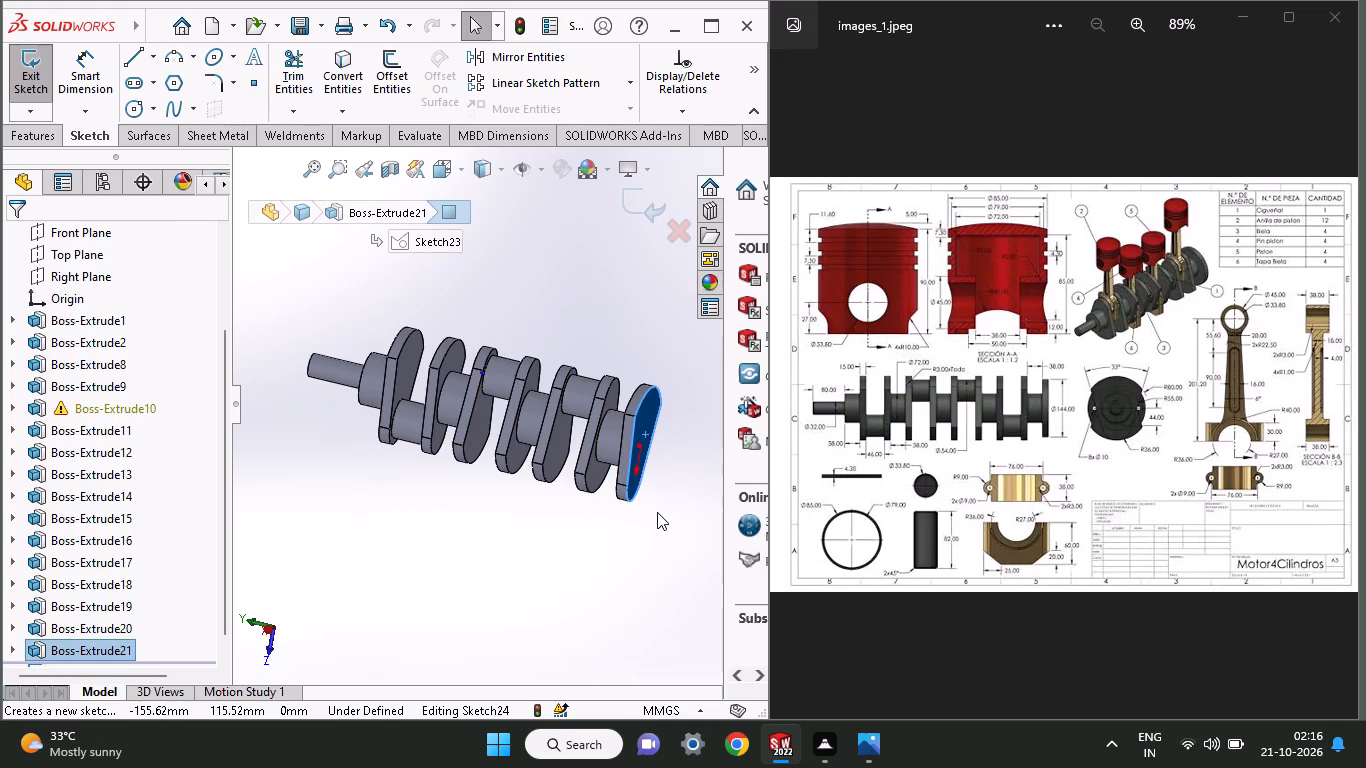
{"action": "middle_click", "coordinate": [657, 512]}
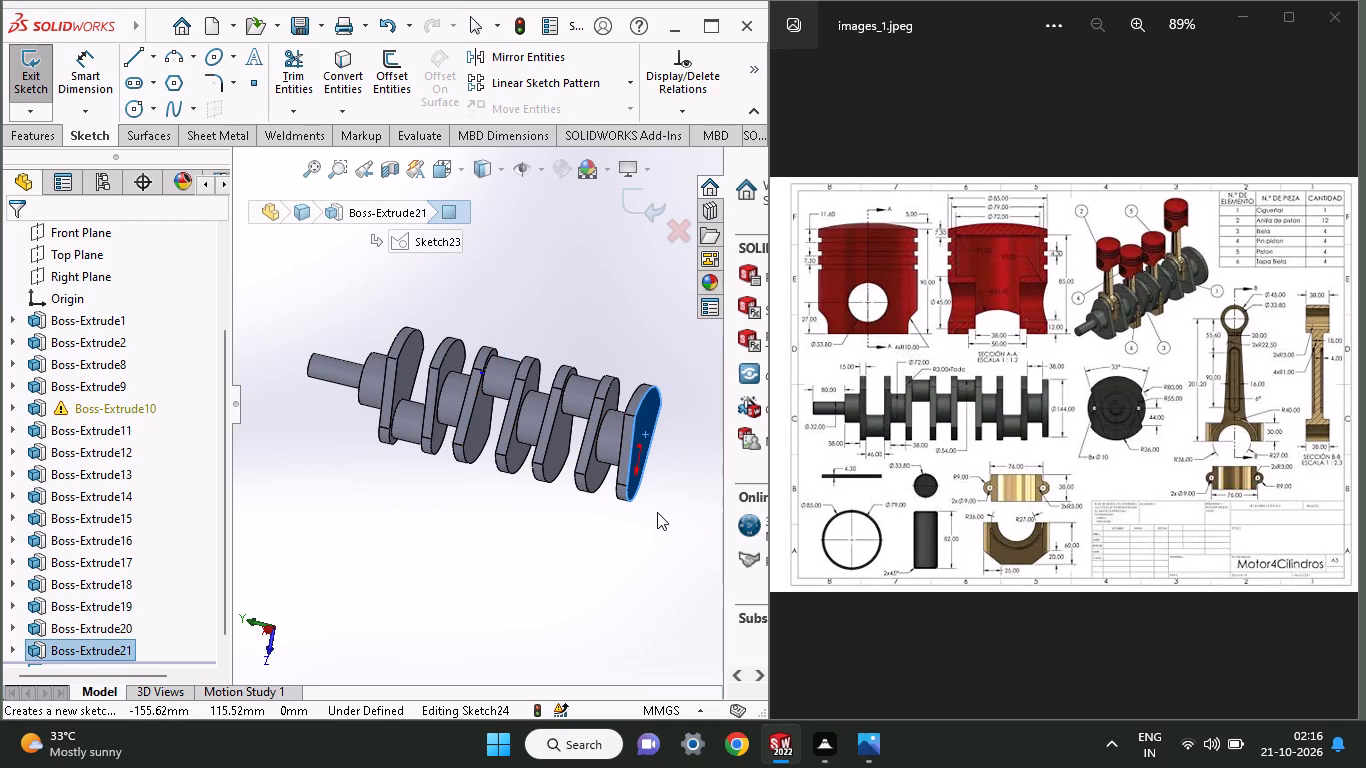
{"action": "middle_click_drag", "start_coordinate": [585, 510], "coordinate": [541, 524]}
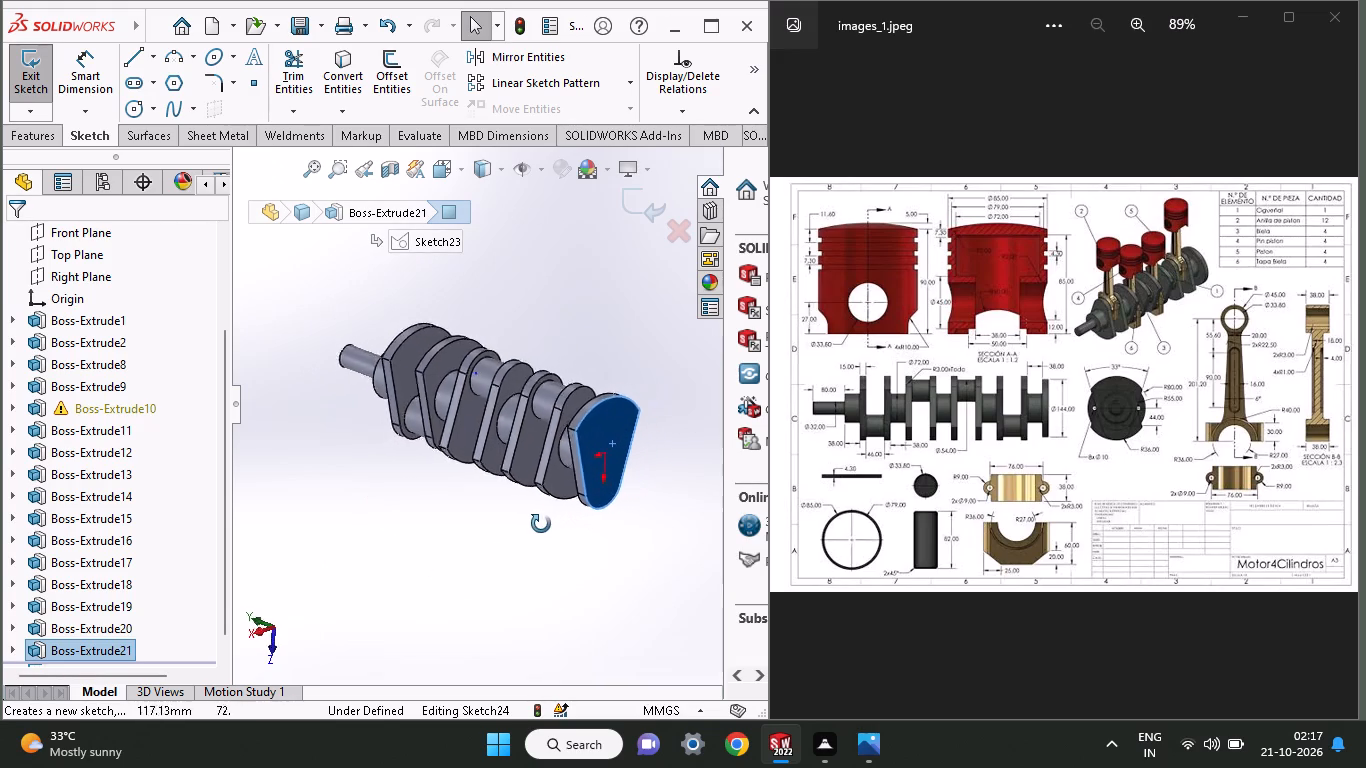
{"action": "middle_click_drag", "start_coordinate": [541, 524], "coordinate": [480, 531]}
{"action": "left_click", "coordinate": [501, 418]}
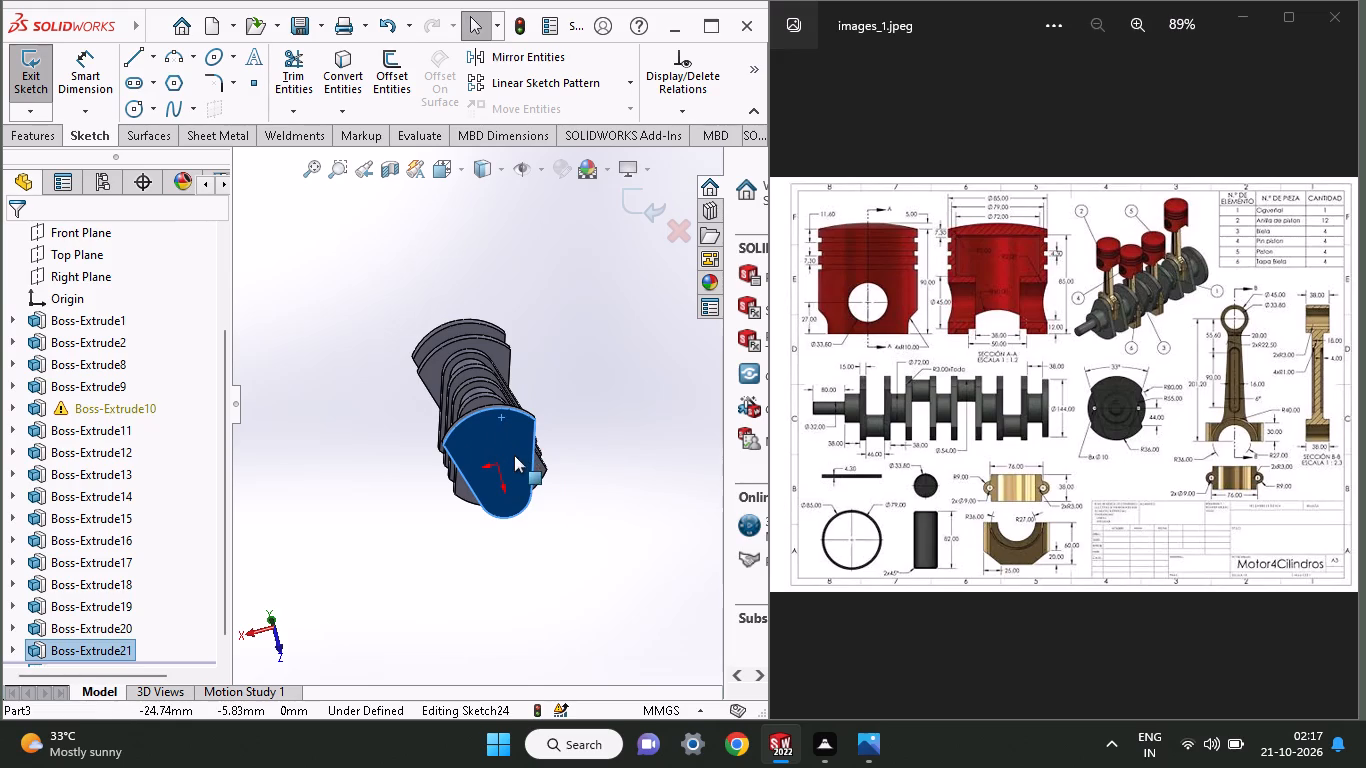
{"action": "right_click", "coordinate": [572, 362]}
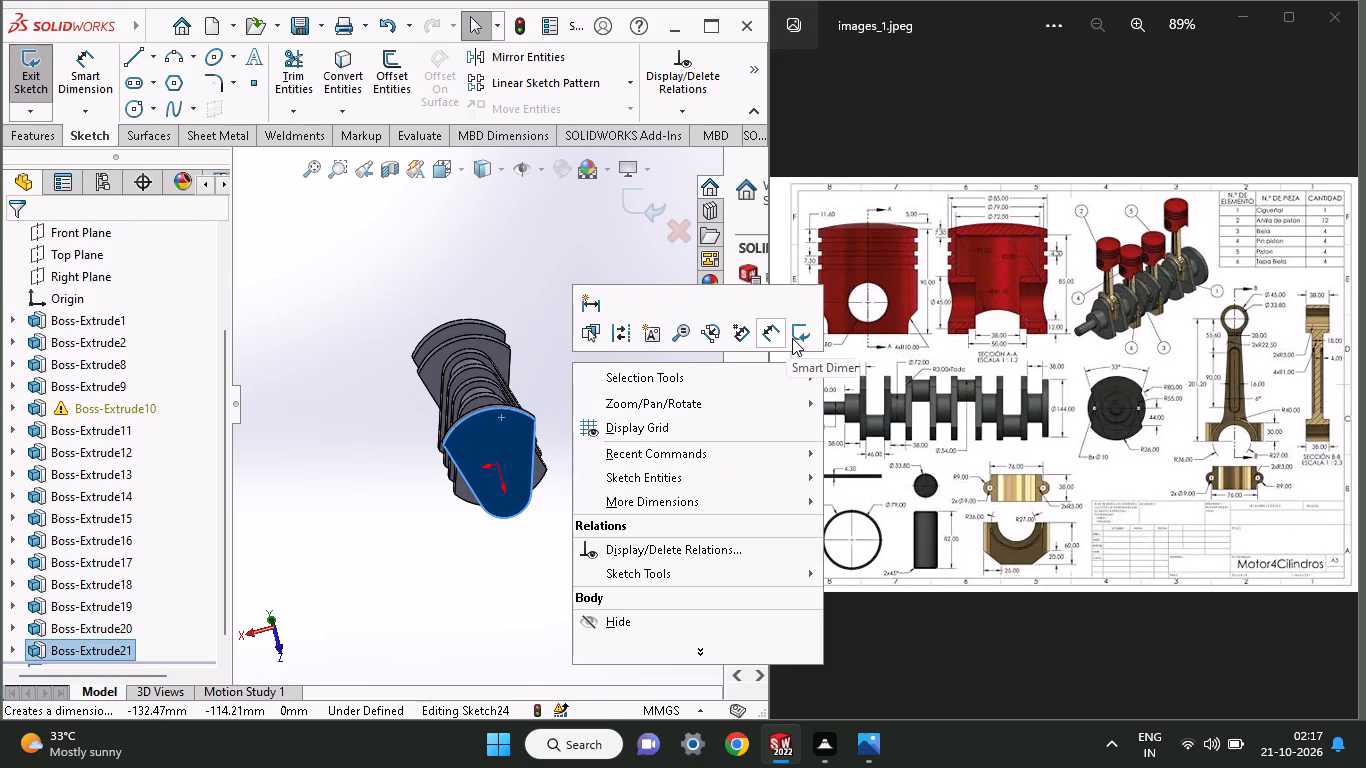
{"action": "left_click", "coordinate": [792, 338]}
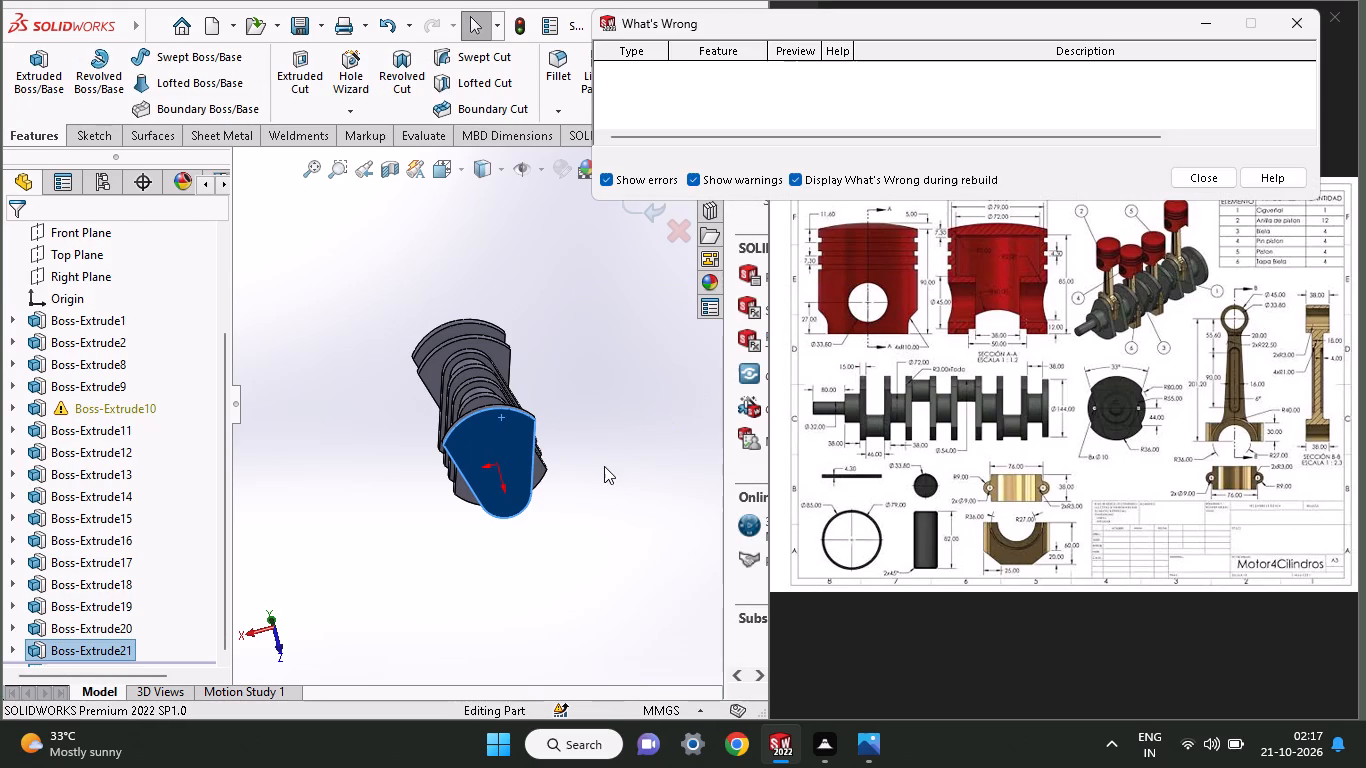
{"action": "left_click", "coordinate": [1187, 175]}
On the last tapered web's outer face, sketch a circle about 38.6 mm in diameter, centred 44 mm above the origin, concentric with the rounded end.
{"action": "left_click", "coordinate": [501, 456]}
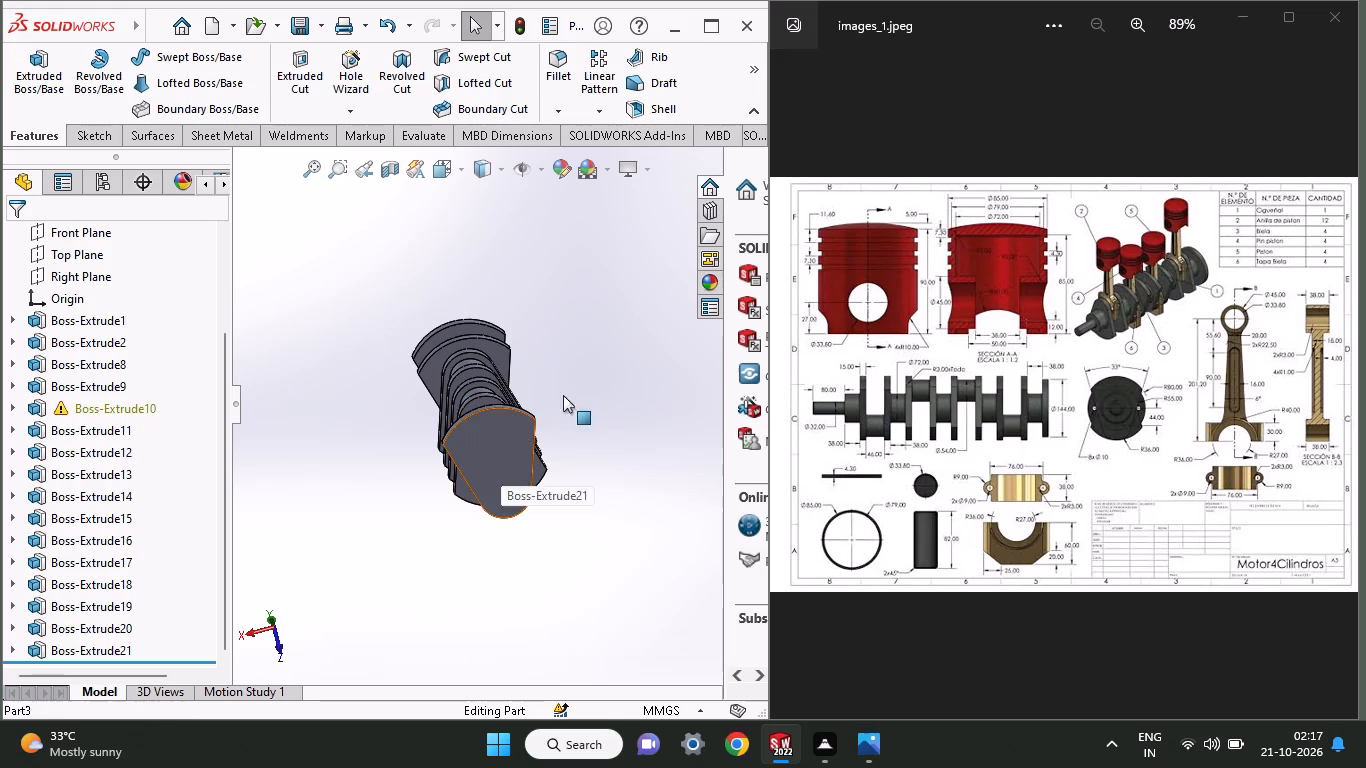
{"action": "left_click", "coordinate": [584, 390]}
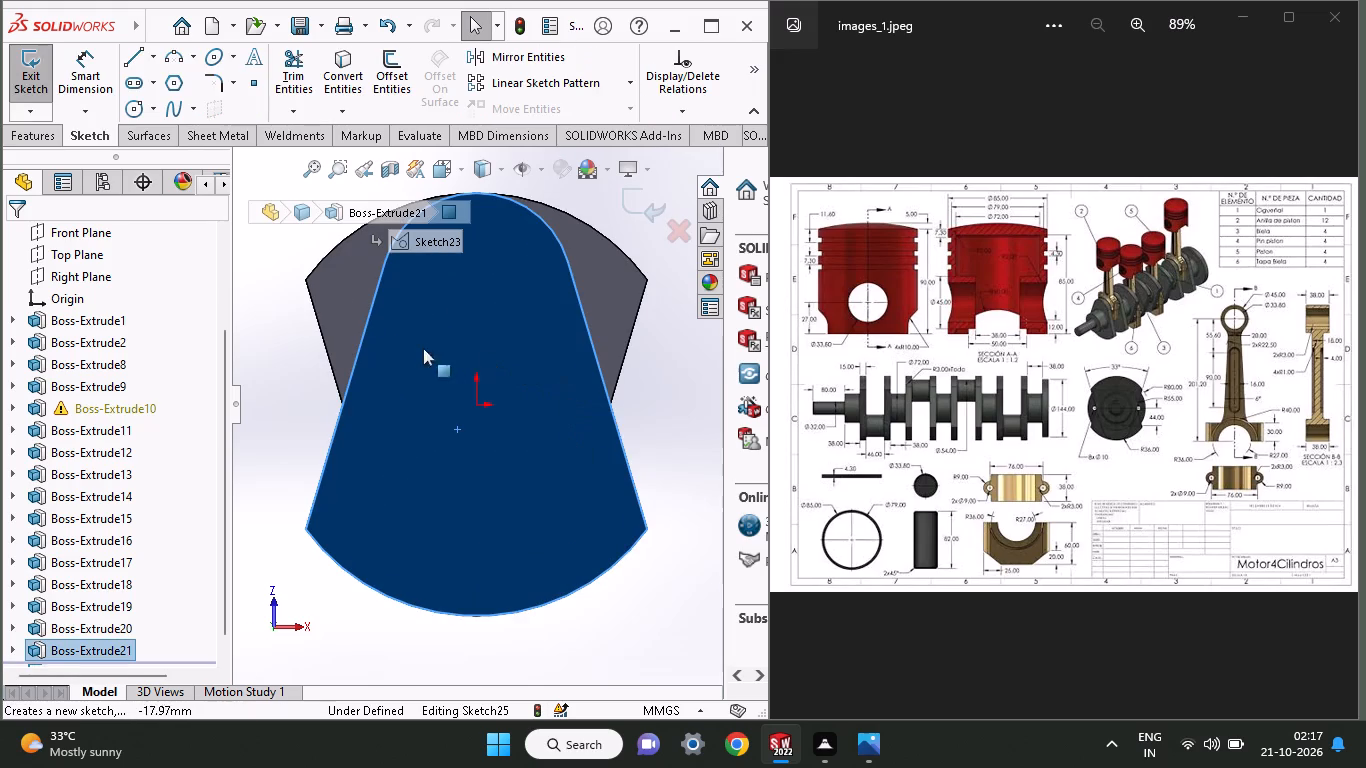
{"action": "left_click", "coordinate": [133, 106]}
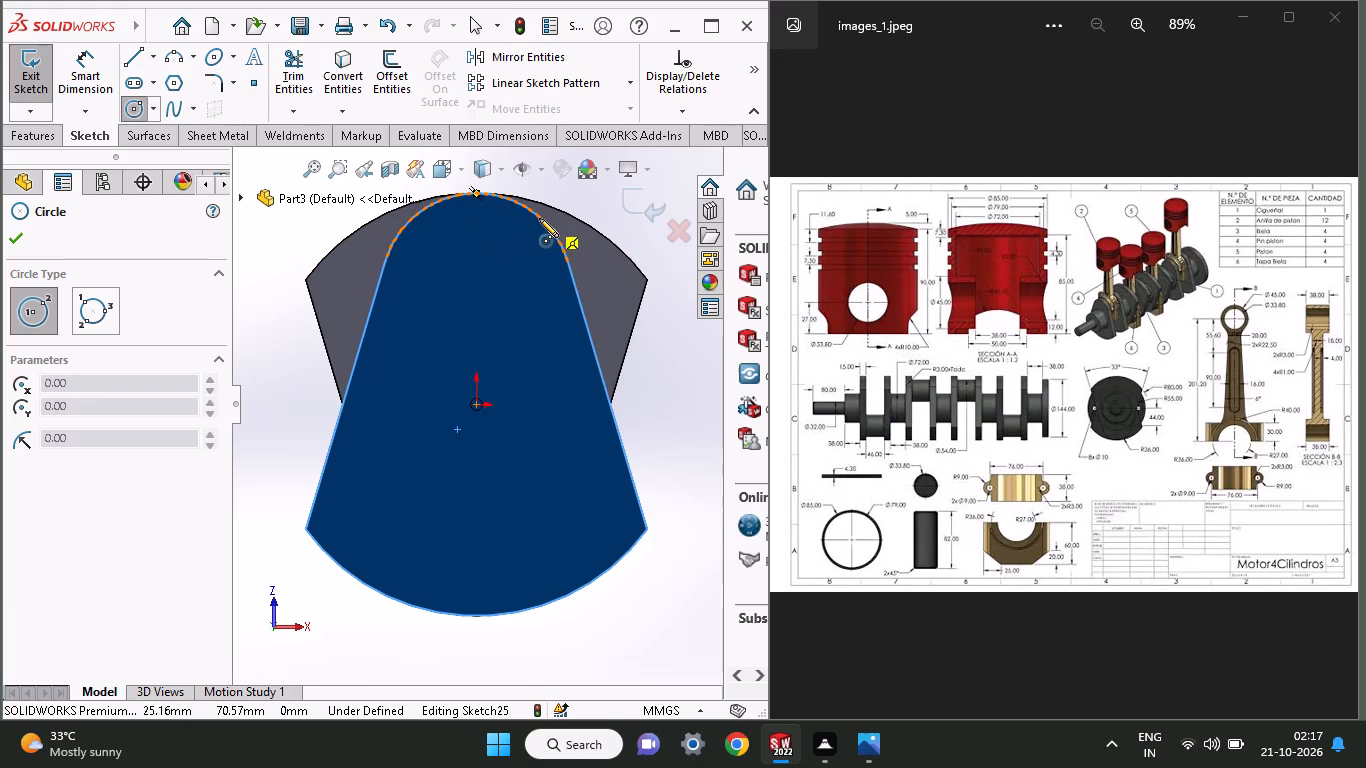
{"action": "left_click", "coordinate": [477, 290]}
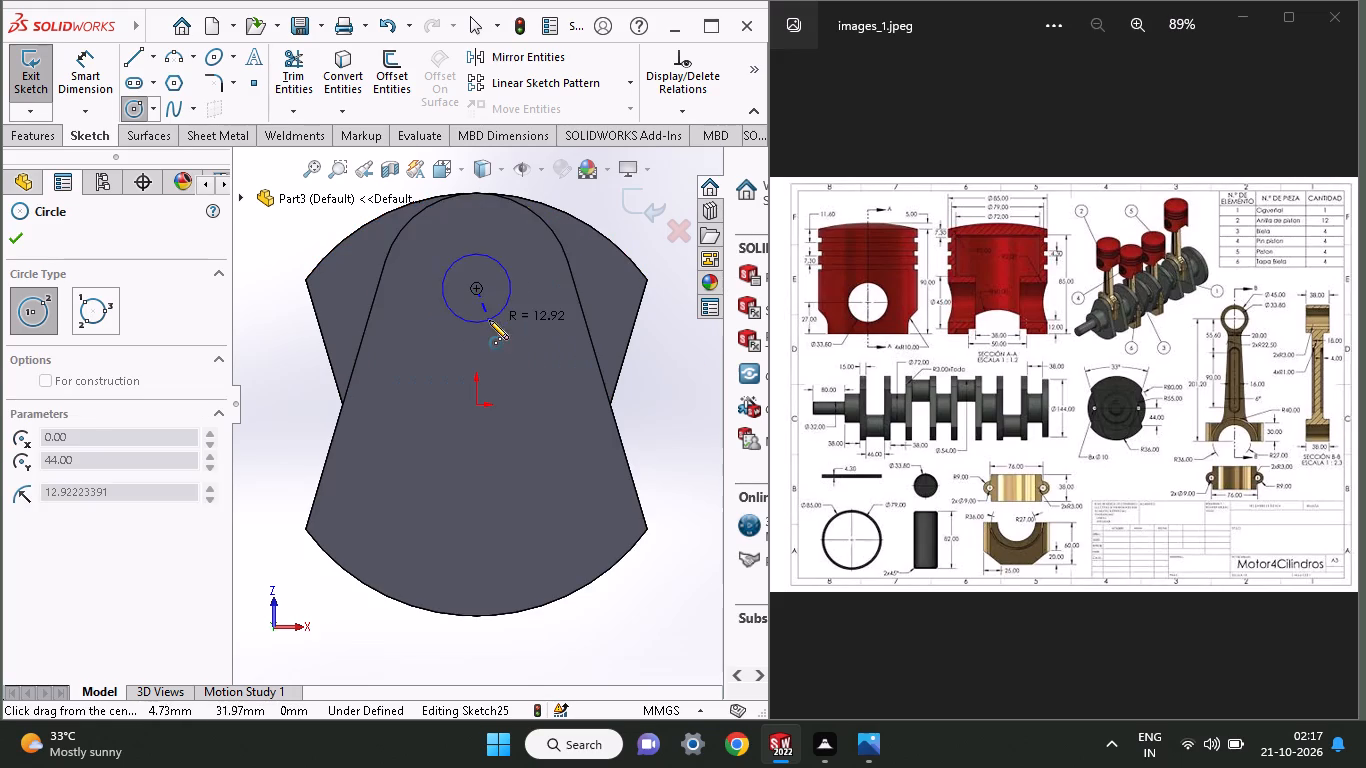
{"action": "left_click", "coordinate": [499, 334]}
Dimension the new circle on the last tapered web's outer face to a diameter of 54 mm.
{"action": "left_click", "coordinate": [70, 85]}
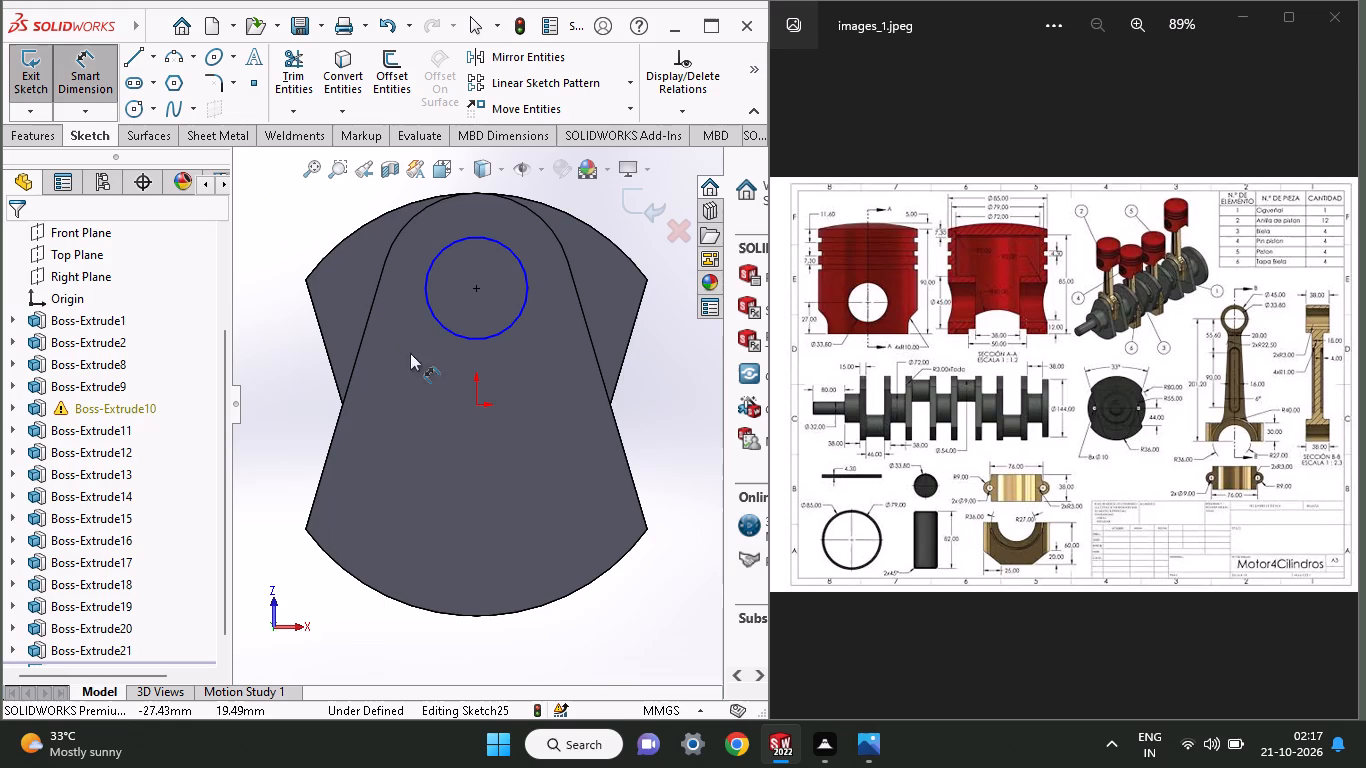
{"action": "left_click", "coordinate": [443, 319]}
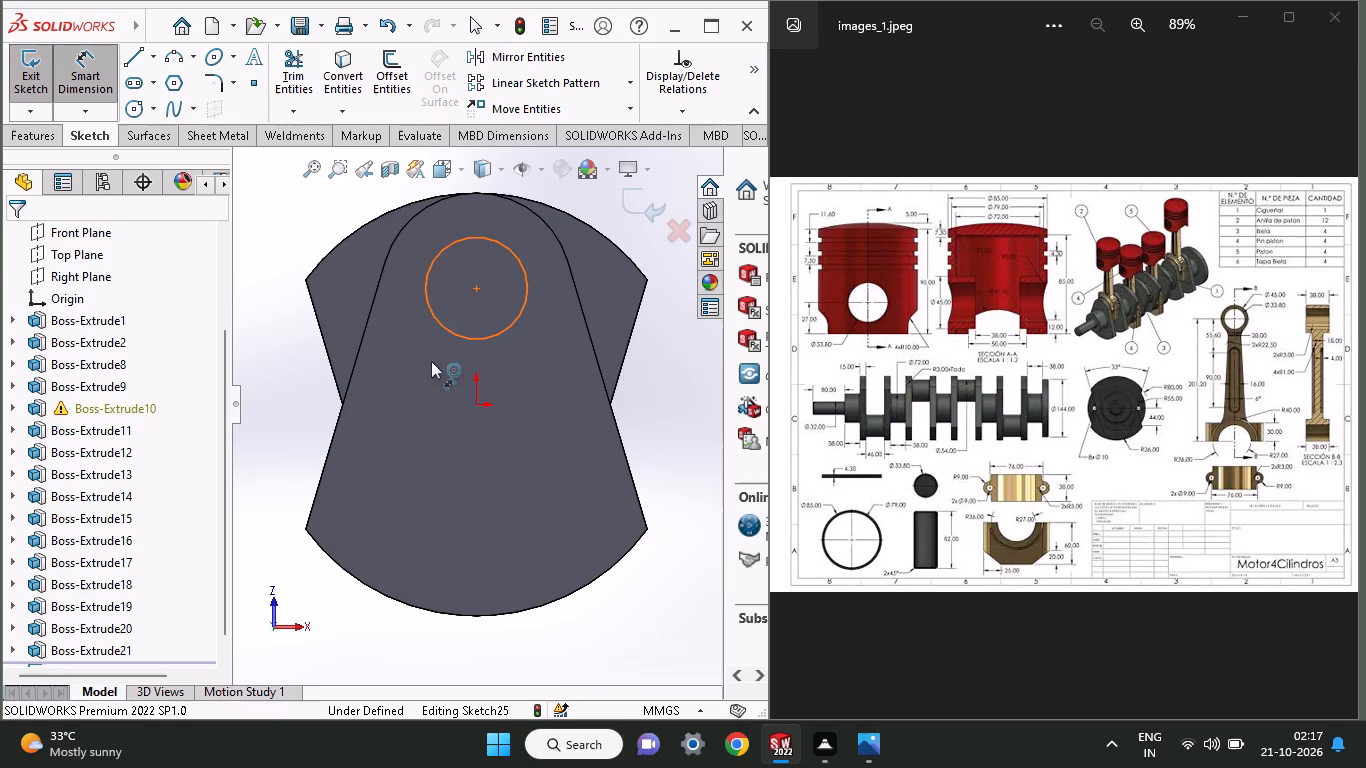
{"action": "left_click_drag", "start_coordinate": [426, 374], "coordinate": [439, 412]}
{"action": "type", "text": "54"}
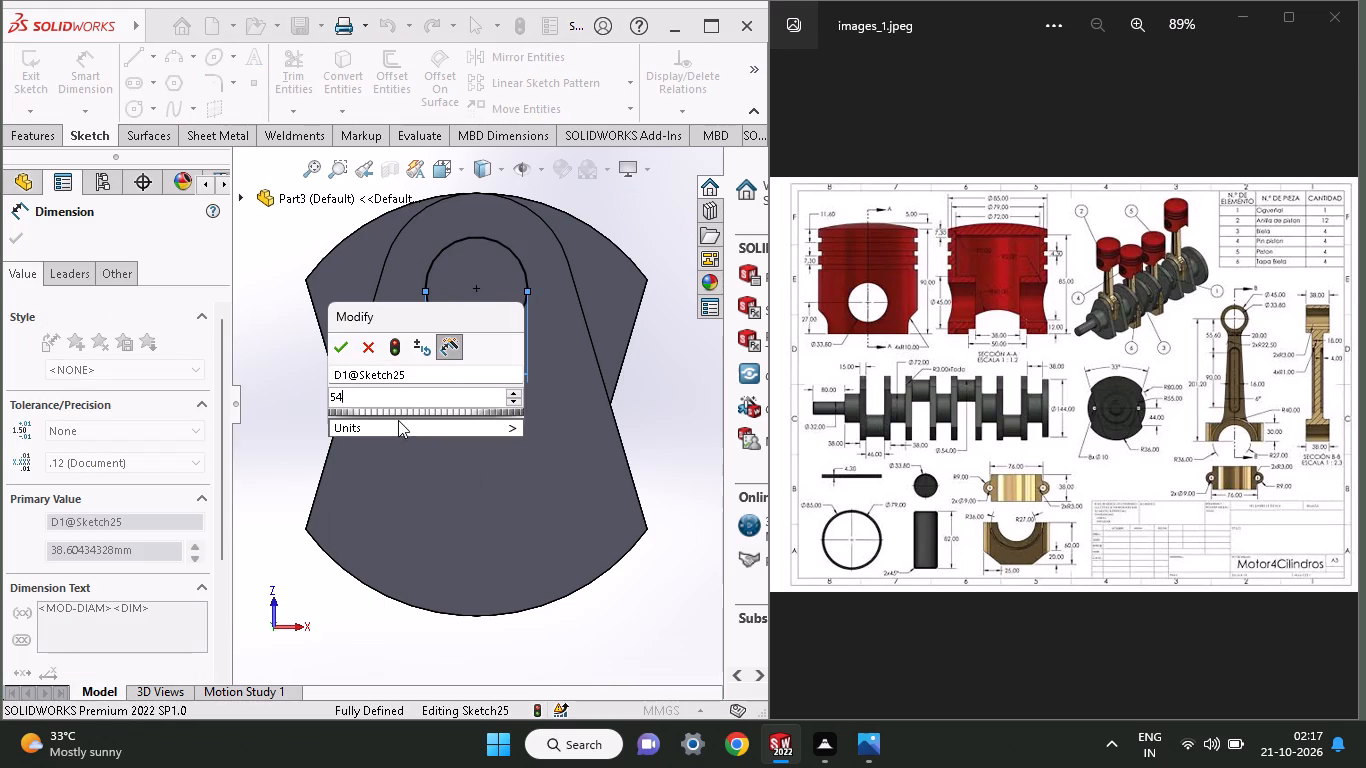
{"action": "key", "text": "Return"}
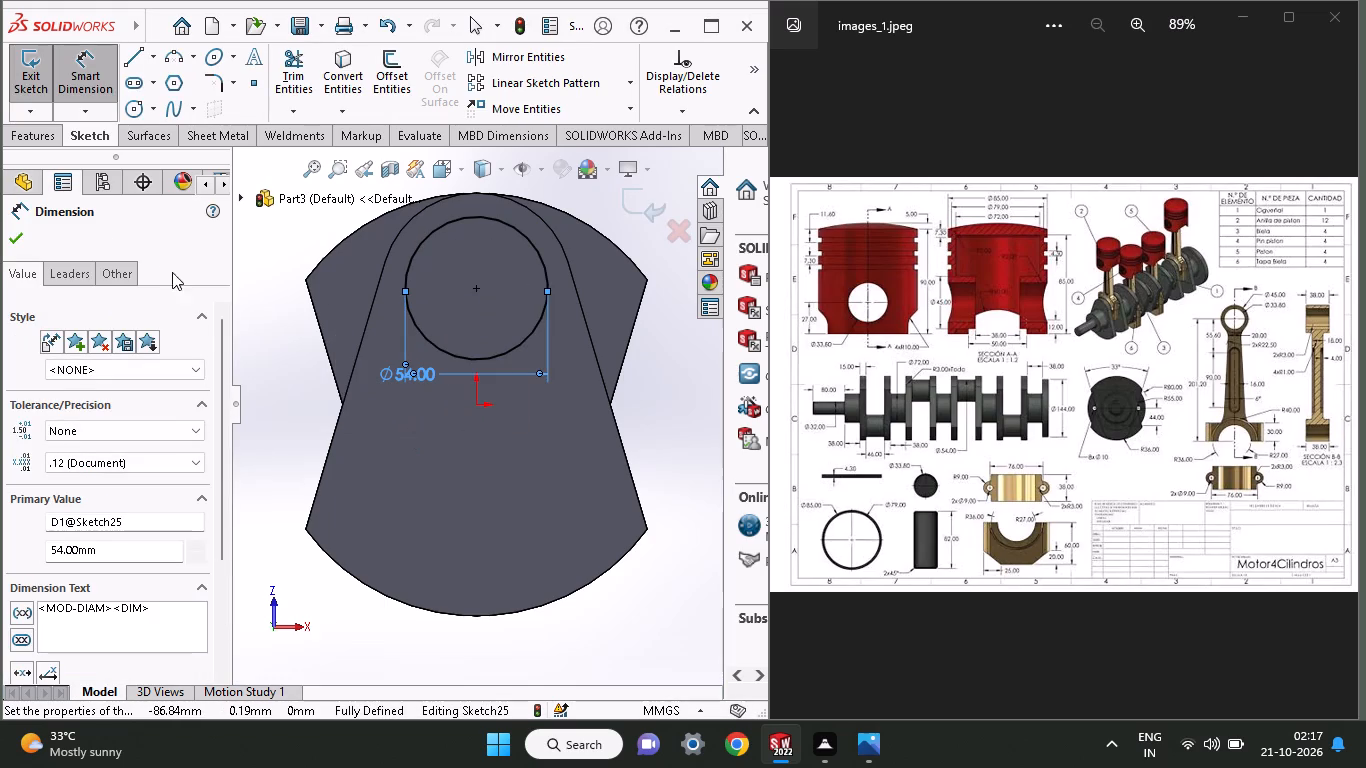
Extrude the 54 mm crankpin circle outward from the web by 46 mm, blind, with merged result.
{"action": "left_click", "coordinate": [6, 133]}
{"action": "left_click", "coordinate": [47, 79]}
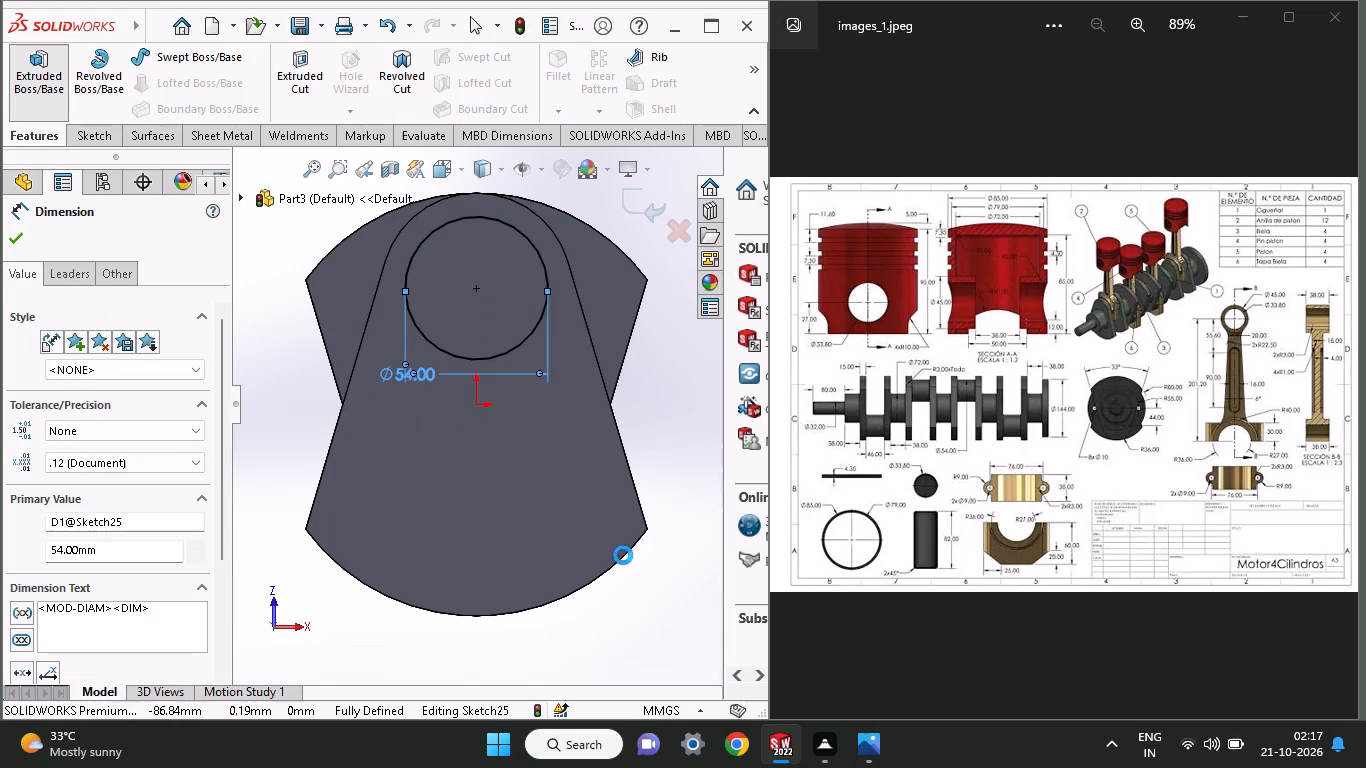
{"action": "middle_click_drag", "start_coordinate": [573, 502], "coordinate": [609, 523]}
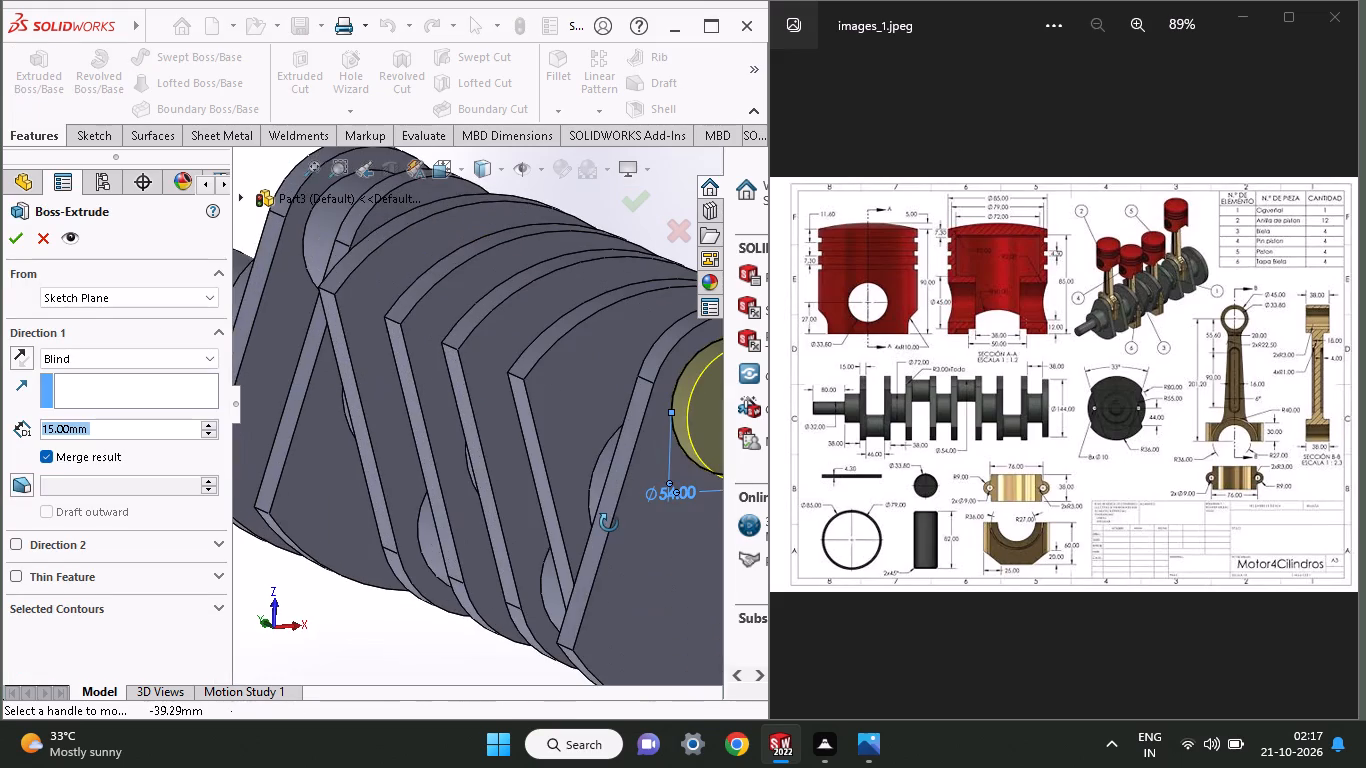
{"action": "middle_click_drag", "start_coordinate": [609, 523], "coordinate": [677, 524]}
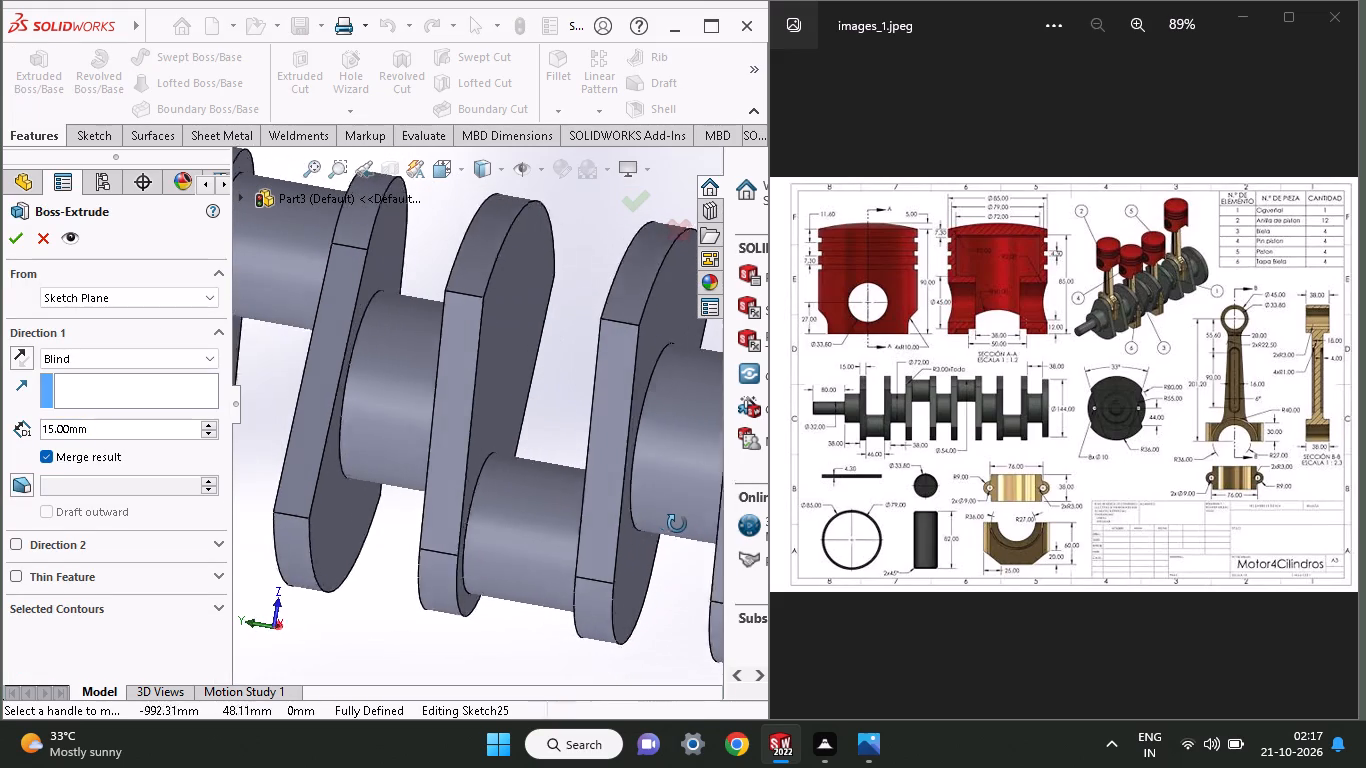
{"action": "middle_click_drag", "start_coordinate": [677, 524], "coordinate": [637, 540]}
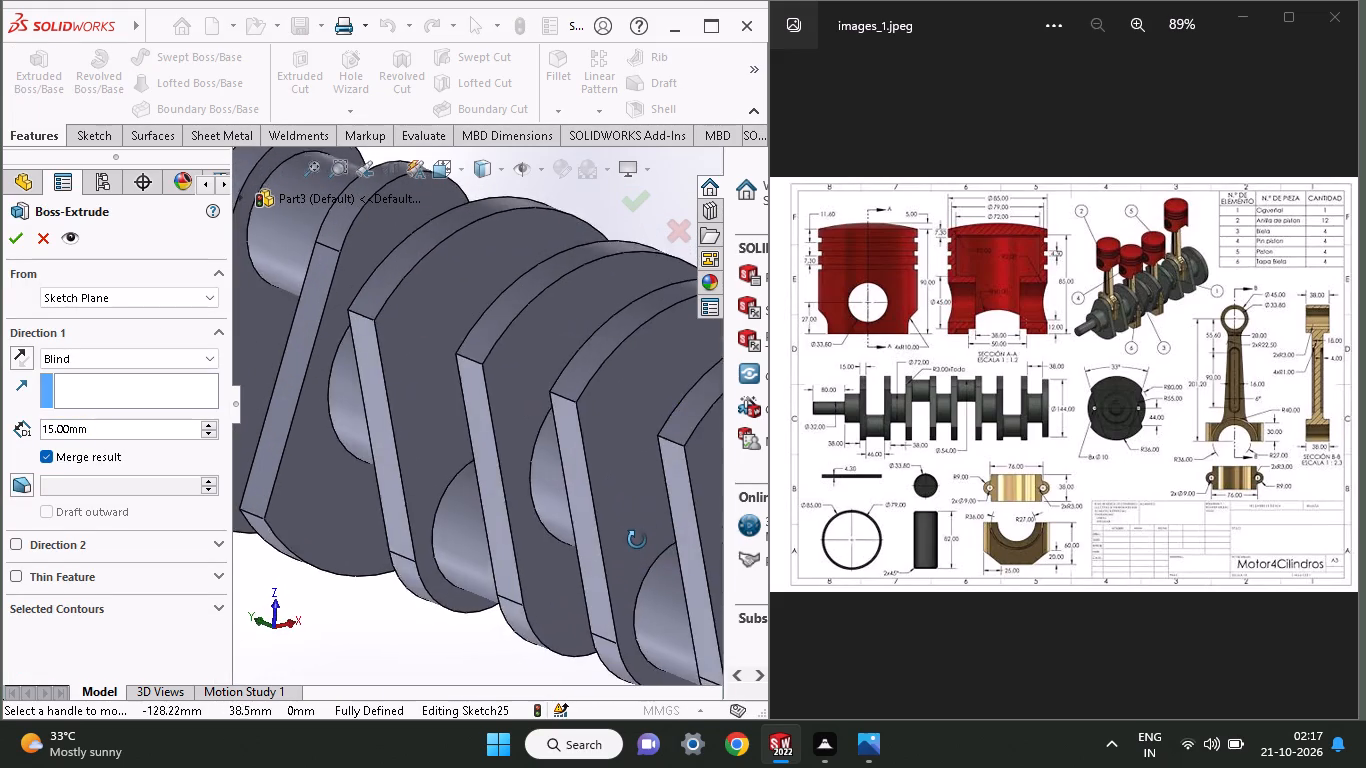
{"action": "middle_click_drag", "start_coordinate": [637, 540], "coordinate": [652, 533]}
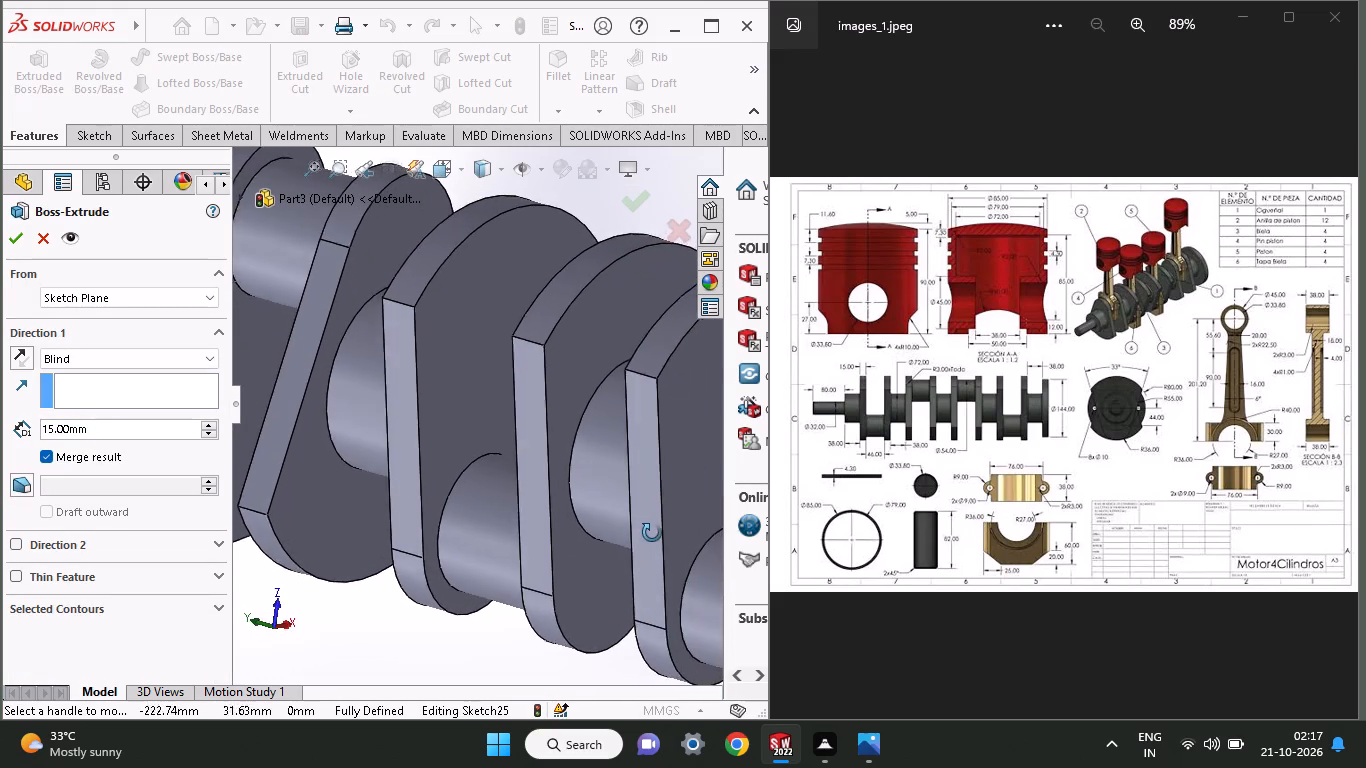
{"action": "middle_click_drag", "start_coordinate": [652, 533], "coordinate": [618, 535]}
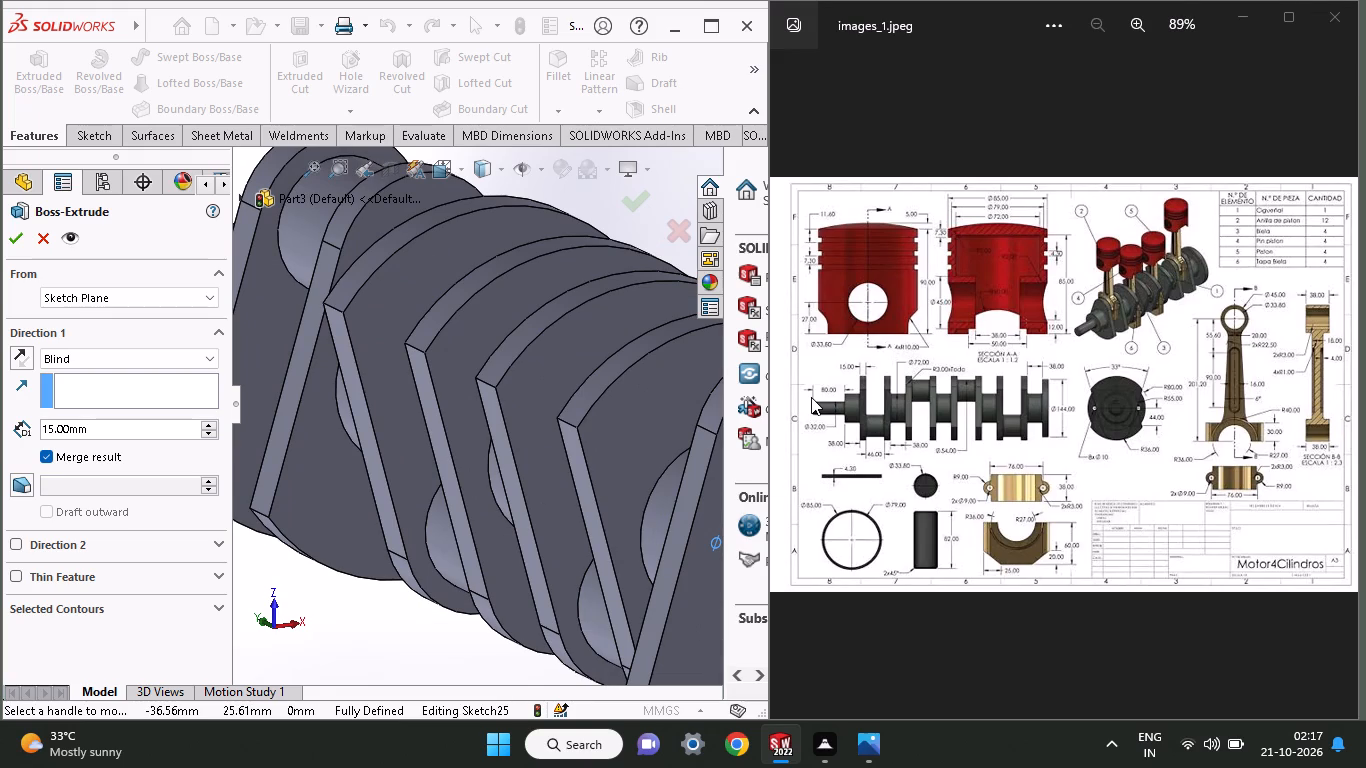
{"action": "scroll", "coordinate": [937, 425], "scroll_direction": "up", "scroll_amount": 4, "text": "ctrl"}
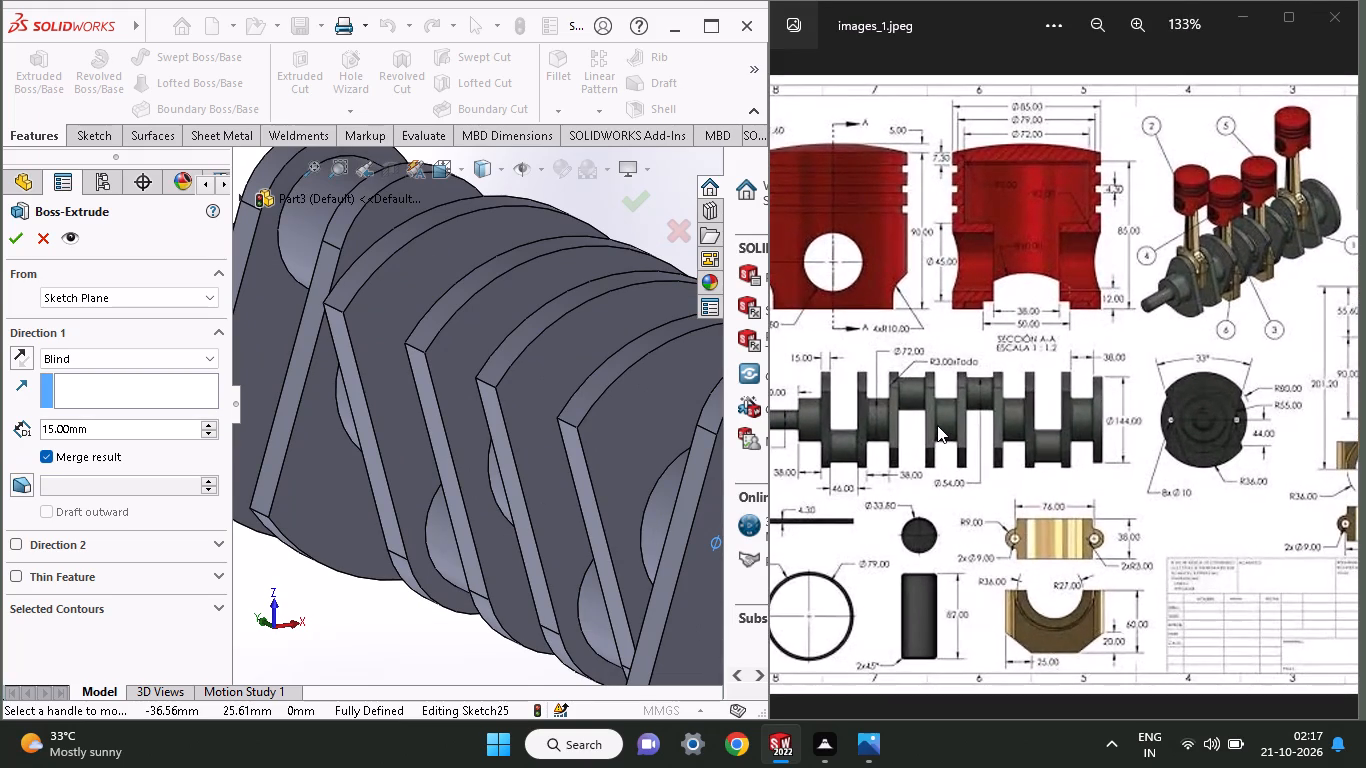
{"action": "left_click_drag", "start_coordinate": [124, 431], "coordinate": [25, 442]}
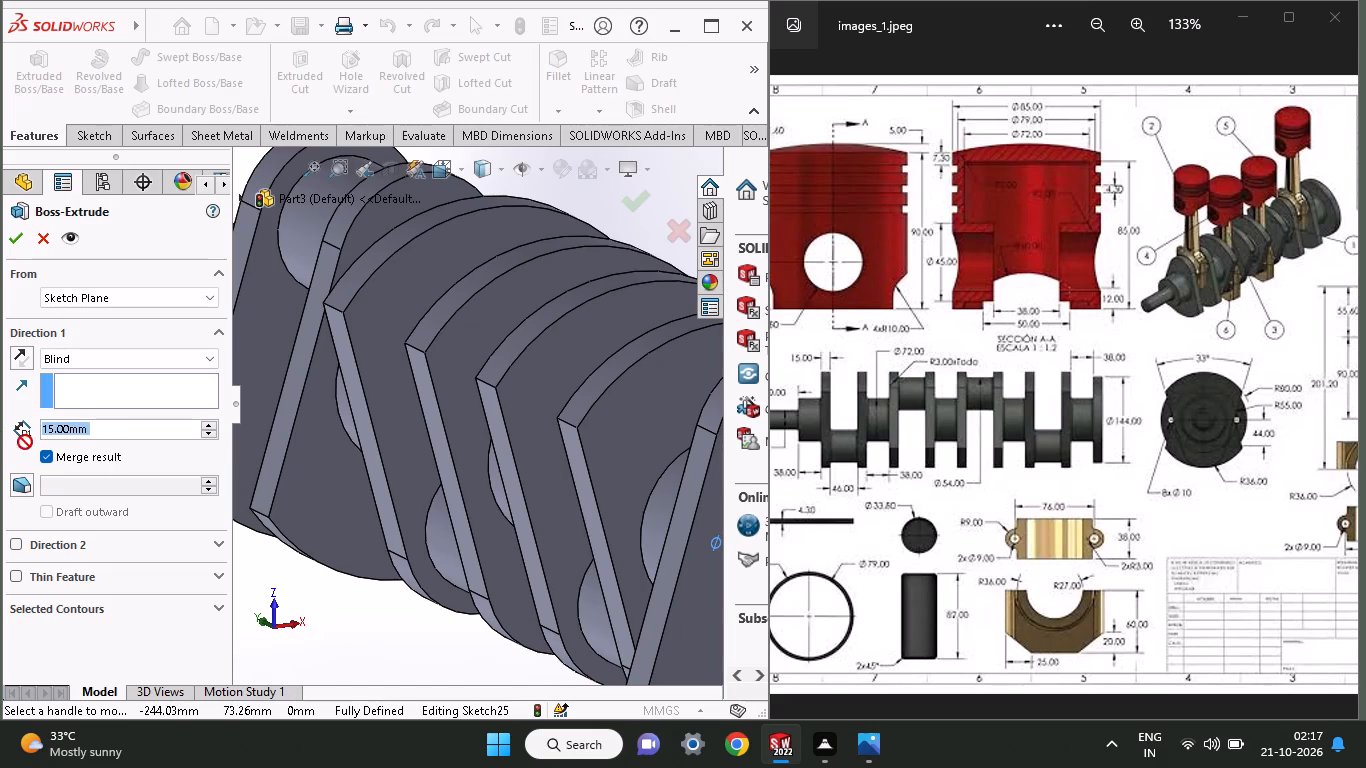
{"action": "left_click_drag", "start_coordinate": [25, 442], "coordinate": [0, 438]}
{"action": "type", "text": "45"}
{"action": "key", "text": "Return"}
{"action": "left_click_drag", "start_coordinate": [102, 434], "coordinate": [0, 436]}
{"action": "type", "text": "45"}
{"action": "key", "text": "Return"}
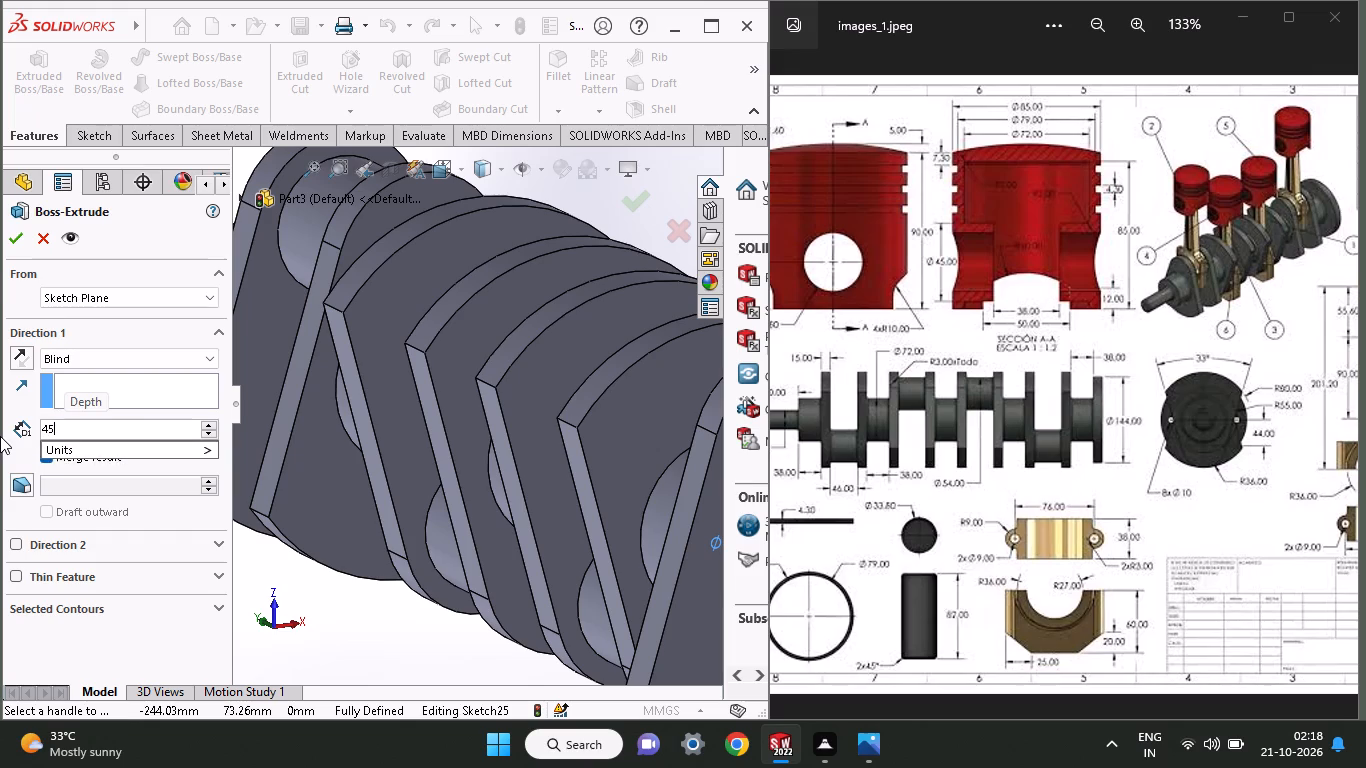
{"action": "type", "text": "46"}
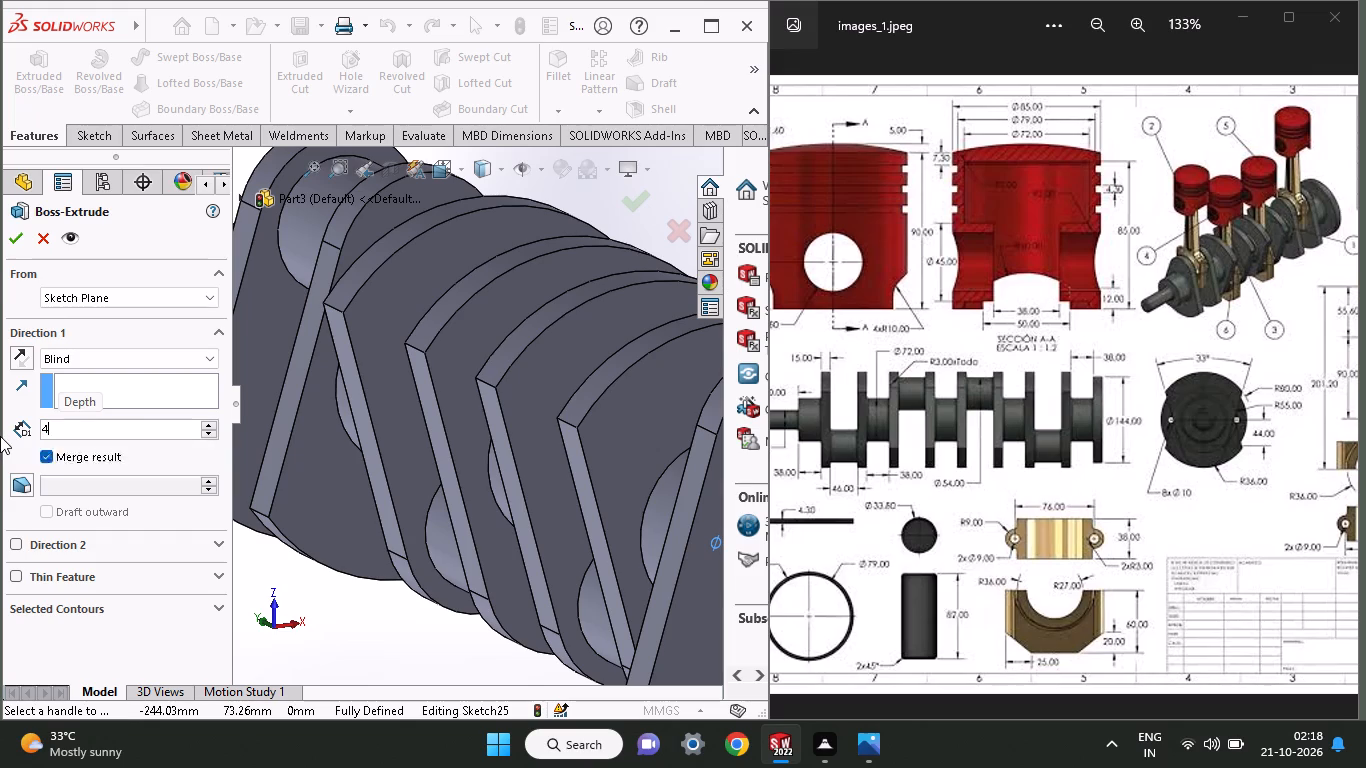
{"action": "key", "text": "Return"}
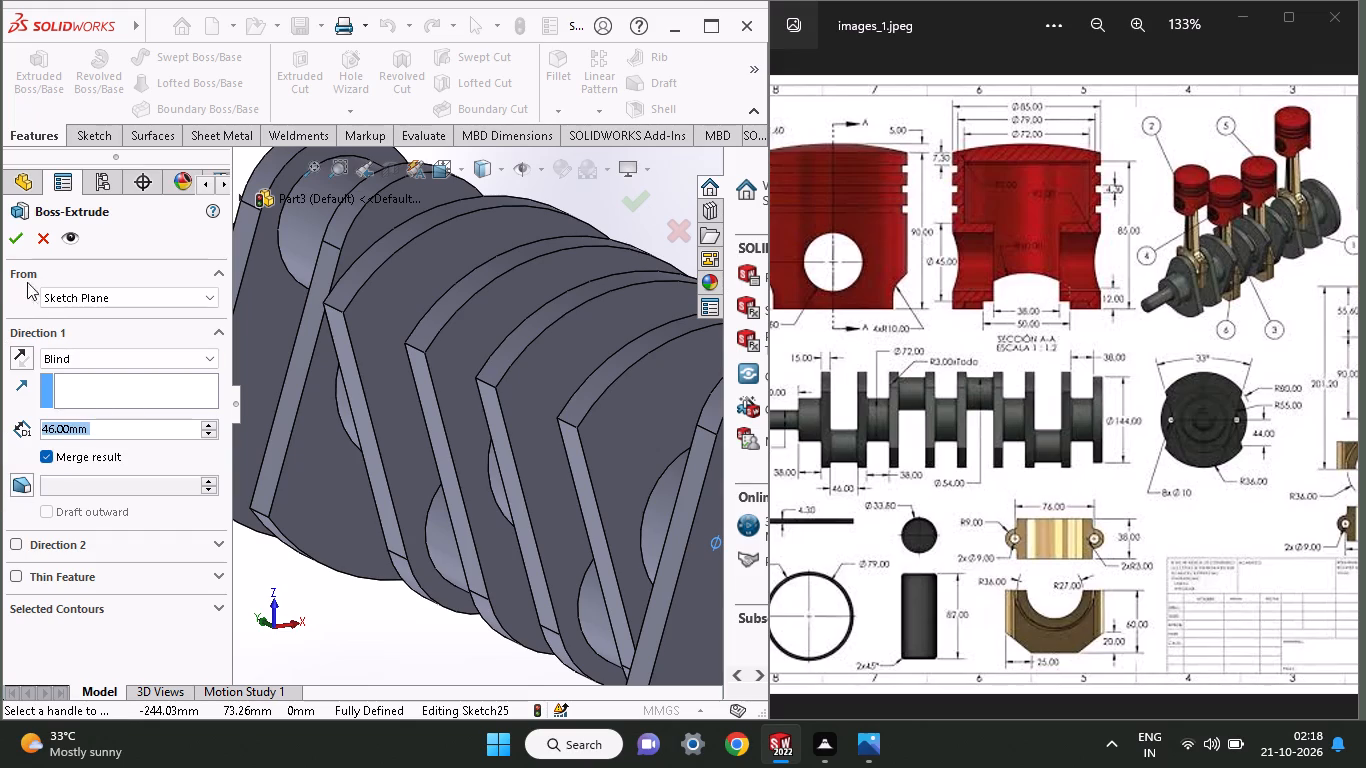
{"action": "left_click", "coordinate": [10, 239]}
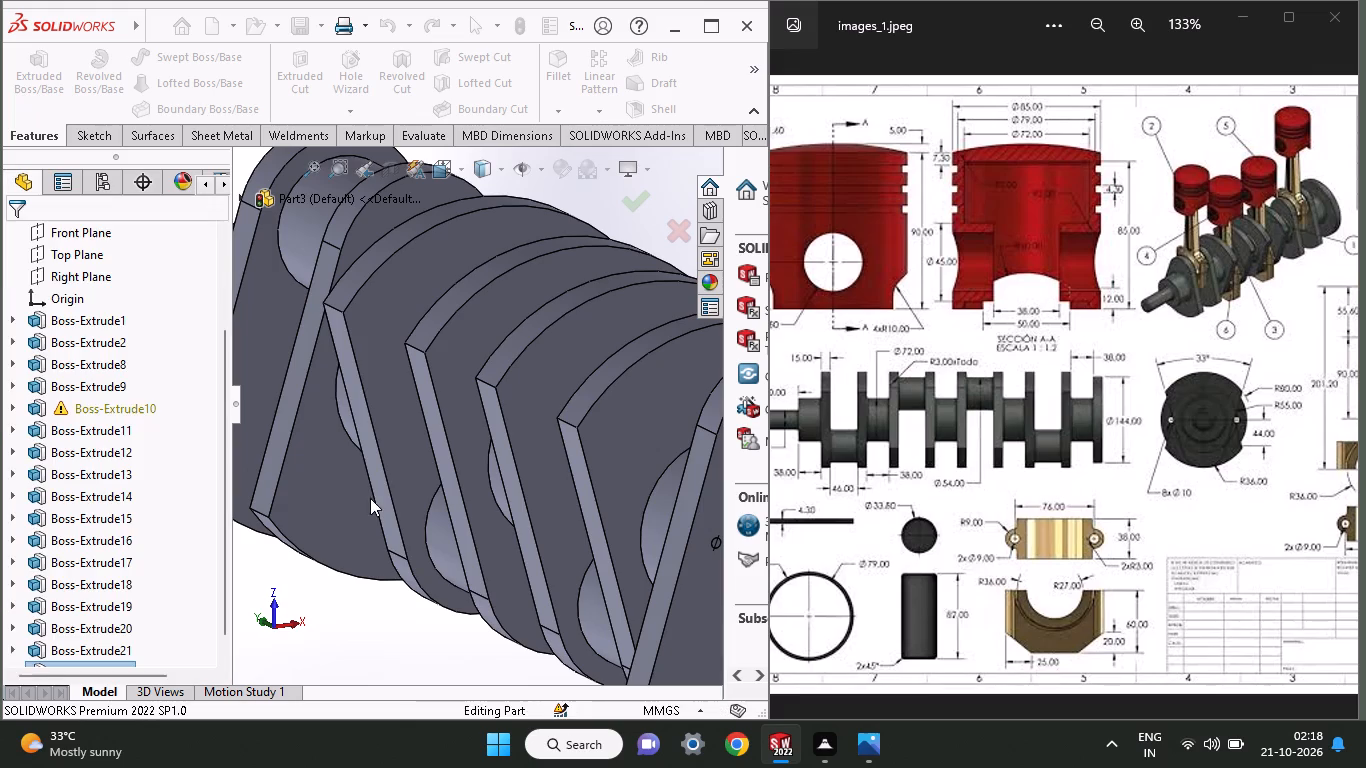
On the new crankpin's end face, sketch a circle centred on the origin and matching the webs' outer arc, about 80 mm in radius.
{"action": "middle_click_drag", "start_coordinate": [379, 496], "coordinate": [333, 487]}
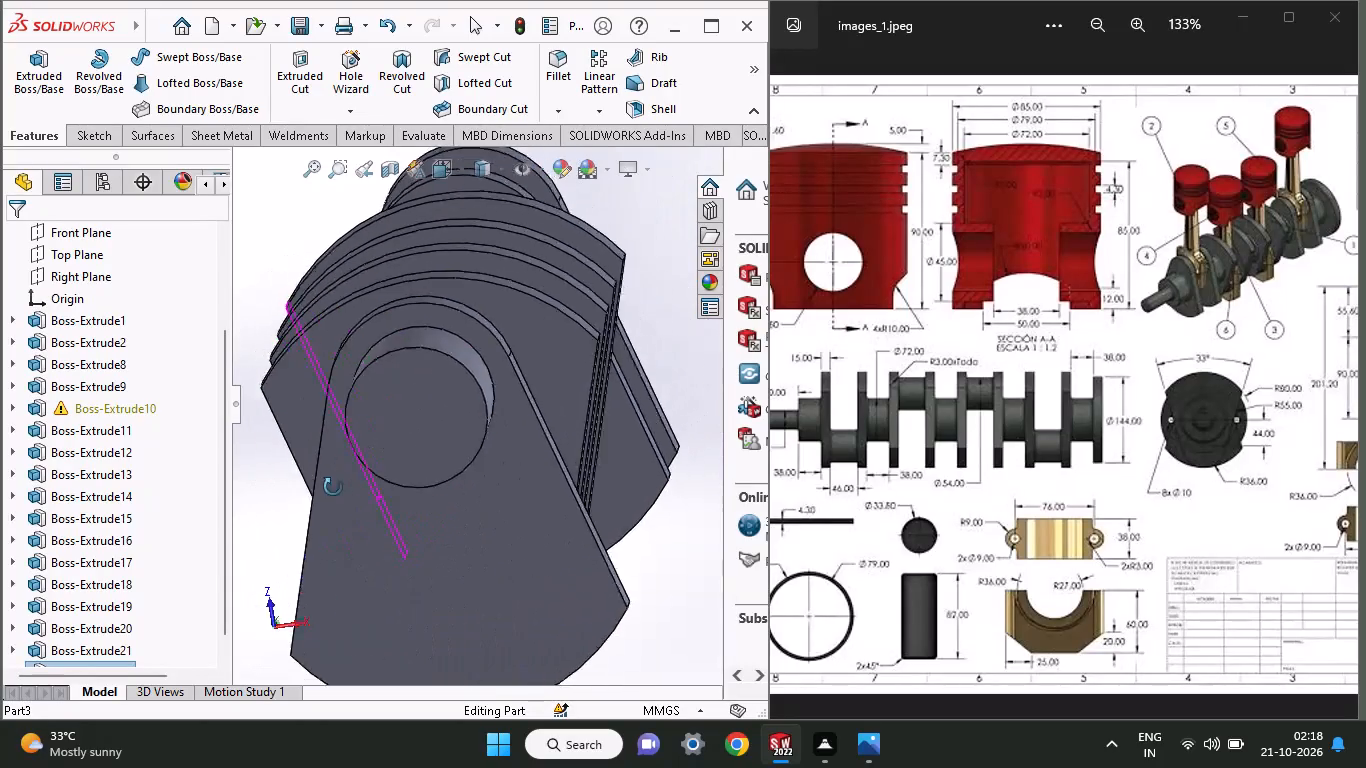
{"action": "middle_click_drag", "start_coordinate": [333, 487], "coordinate": [542, 463]}
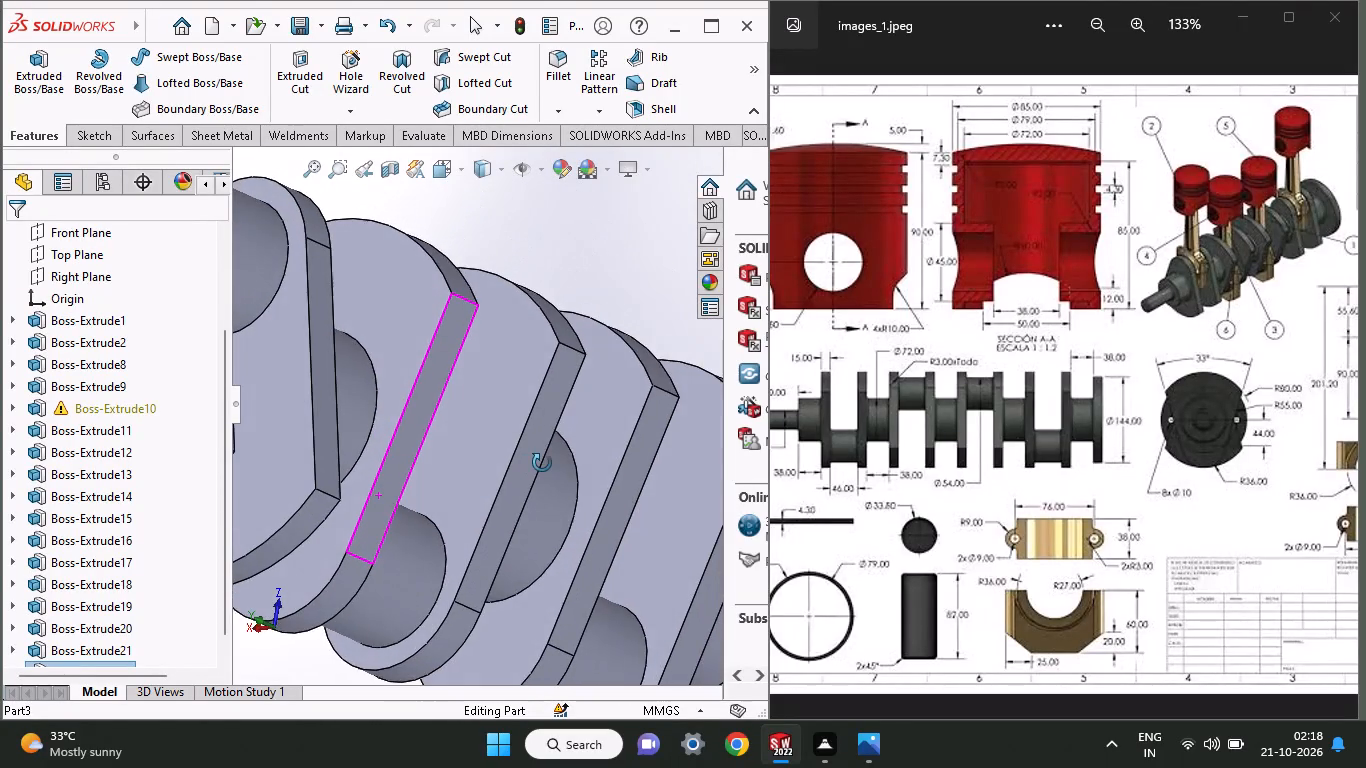
{"action": "middle_click_drag", "start_coordinate": [542, 463], "coordinate": [334, 464]}
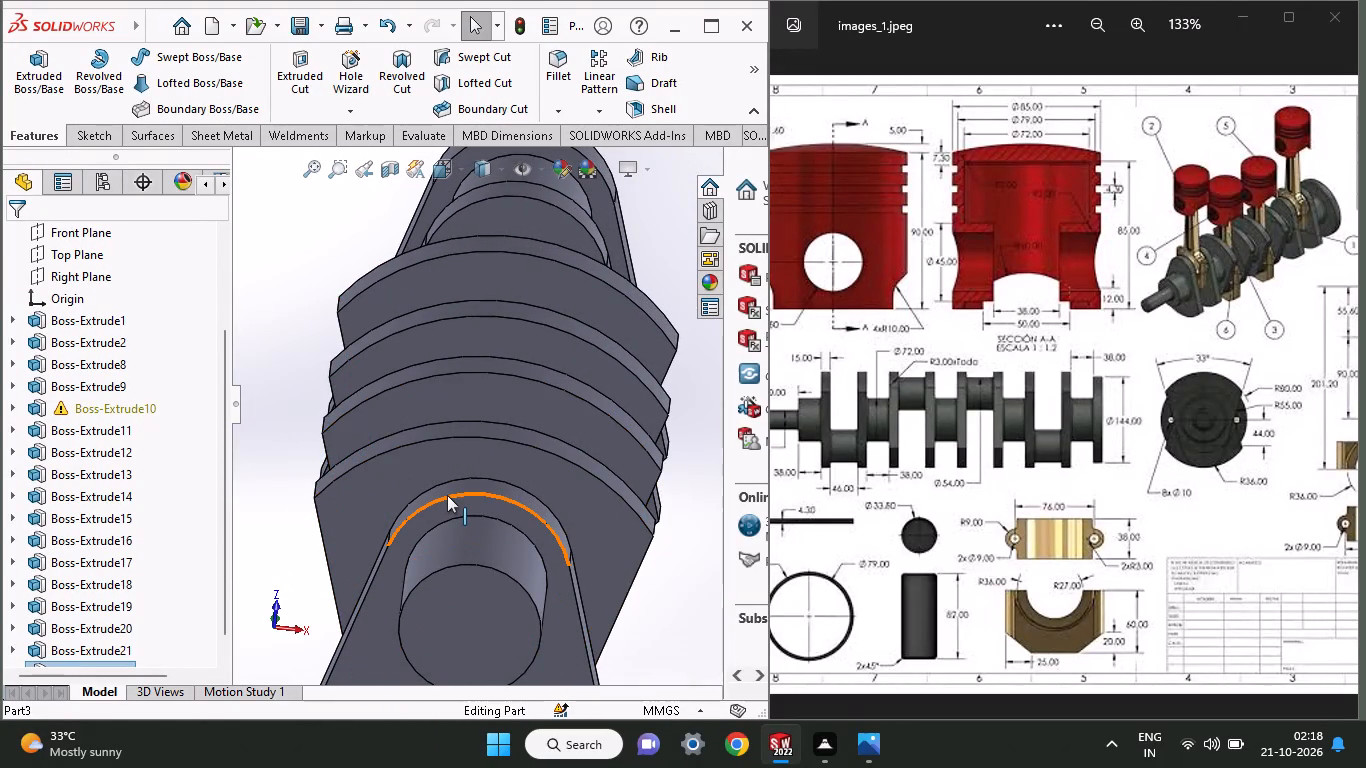
{"action": "left_click", "coordinate": [501, 631]}
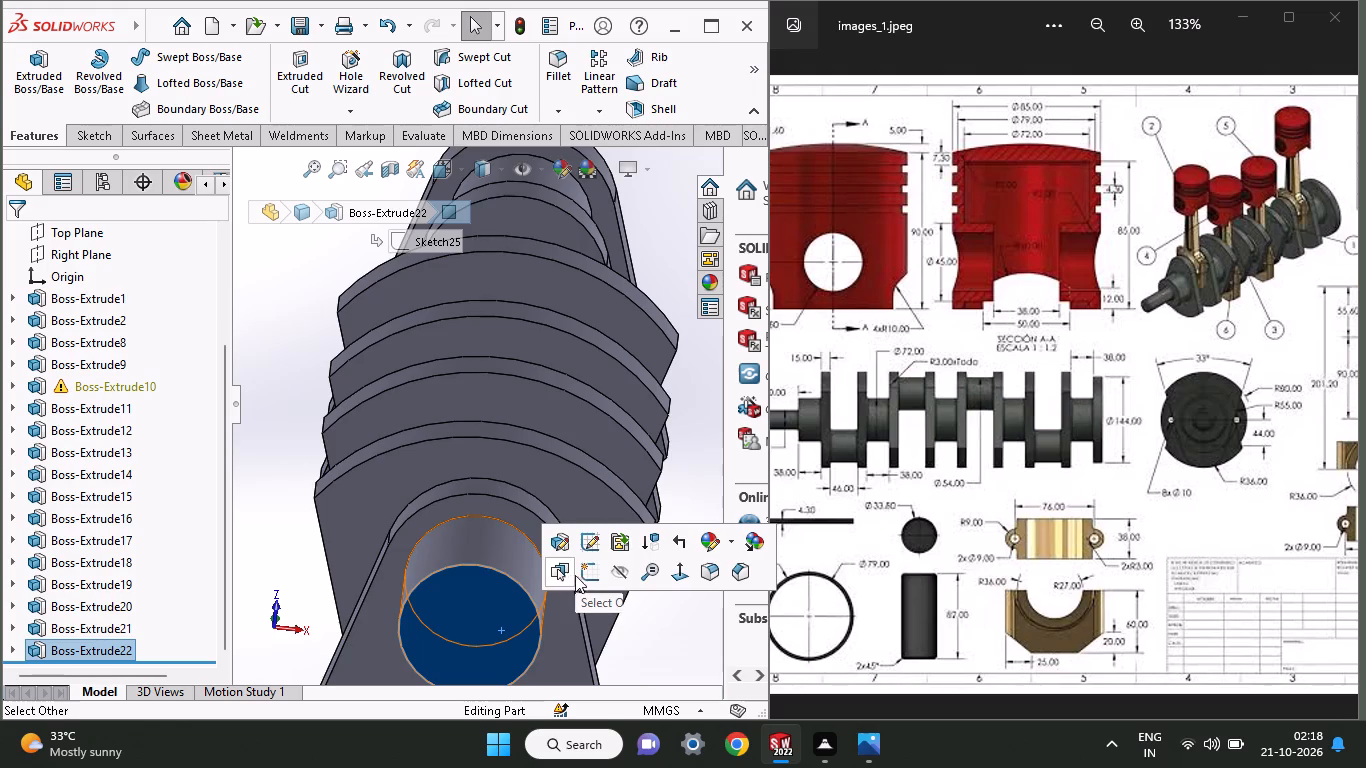
{"action": "left_click", "coordinate": [583, 574]}
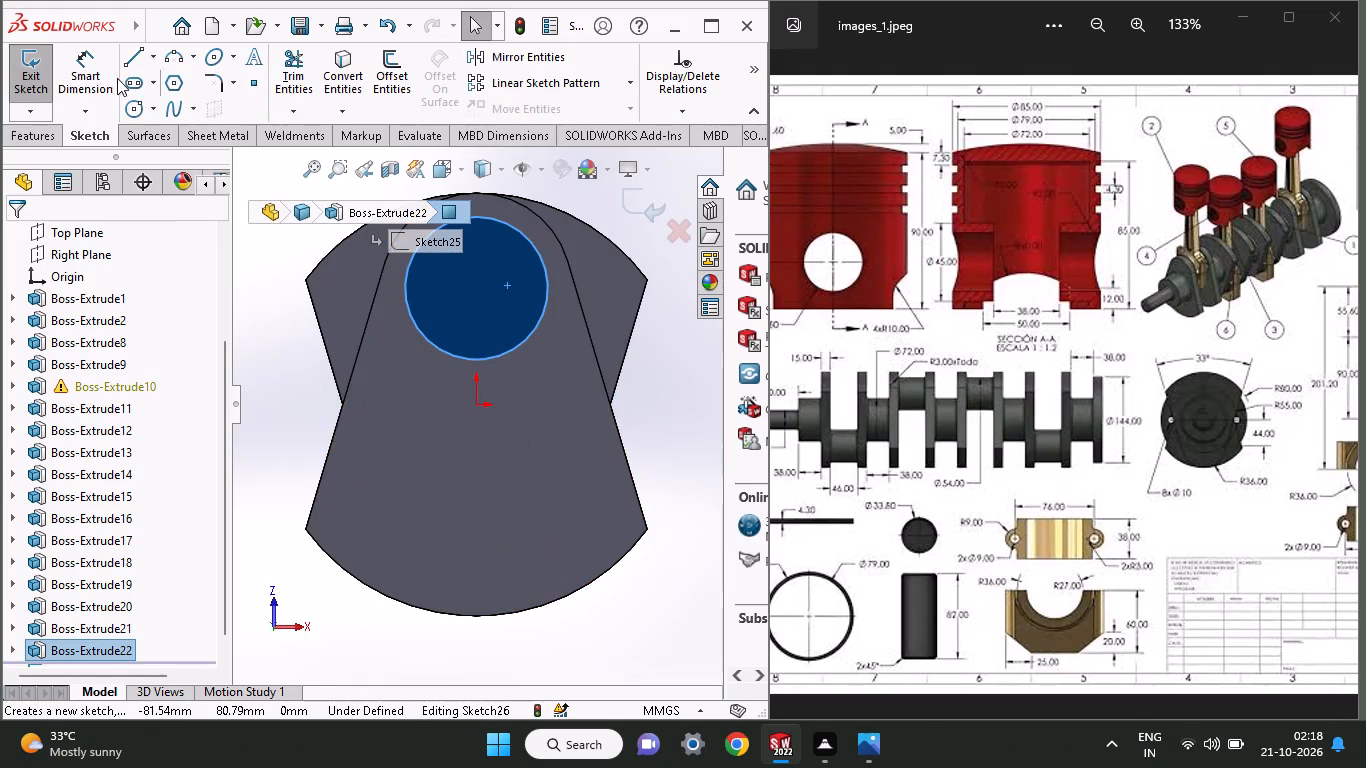
{"action": "left_click", "coordinate": [129, 108]}
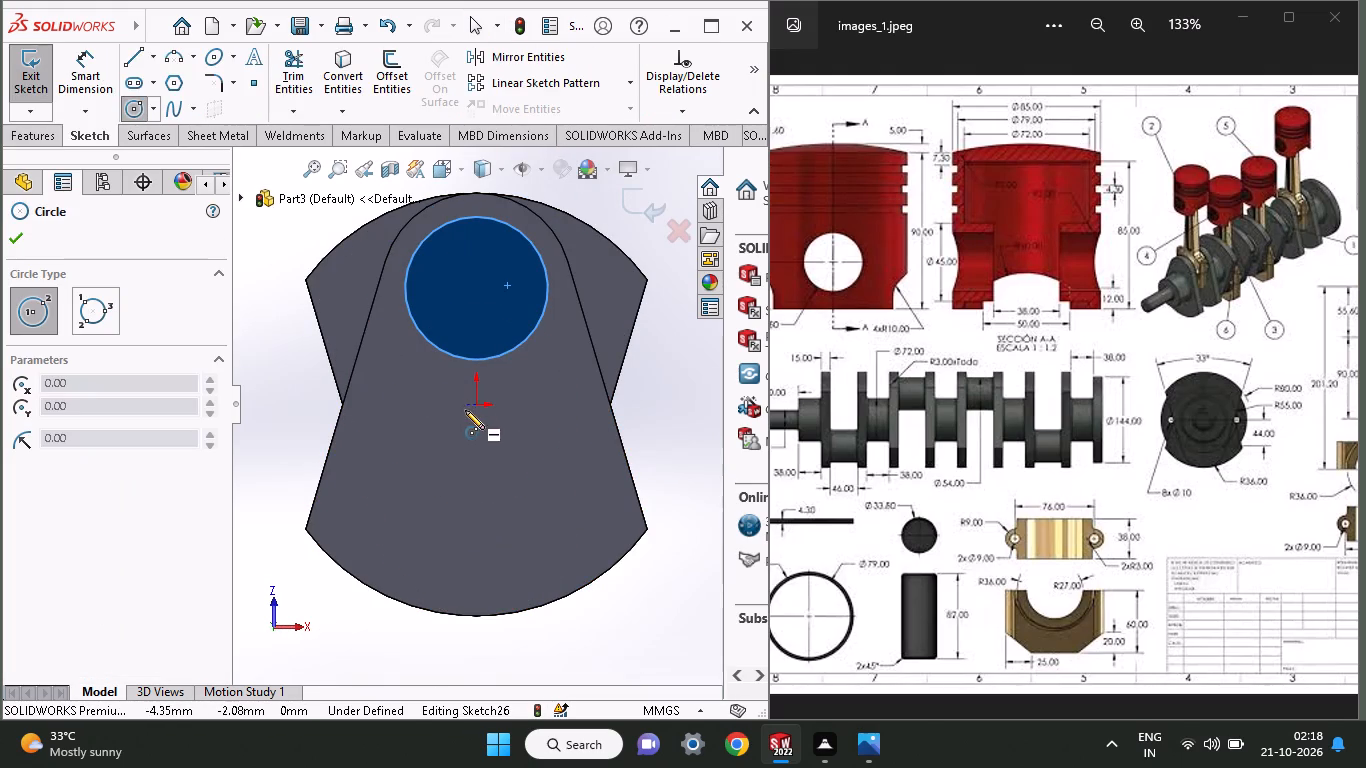
{"action": "left_click", "coordinate": [473, 403]}
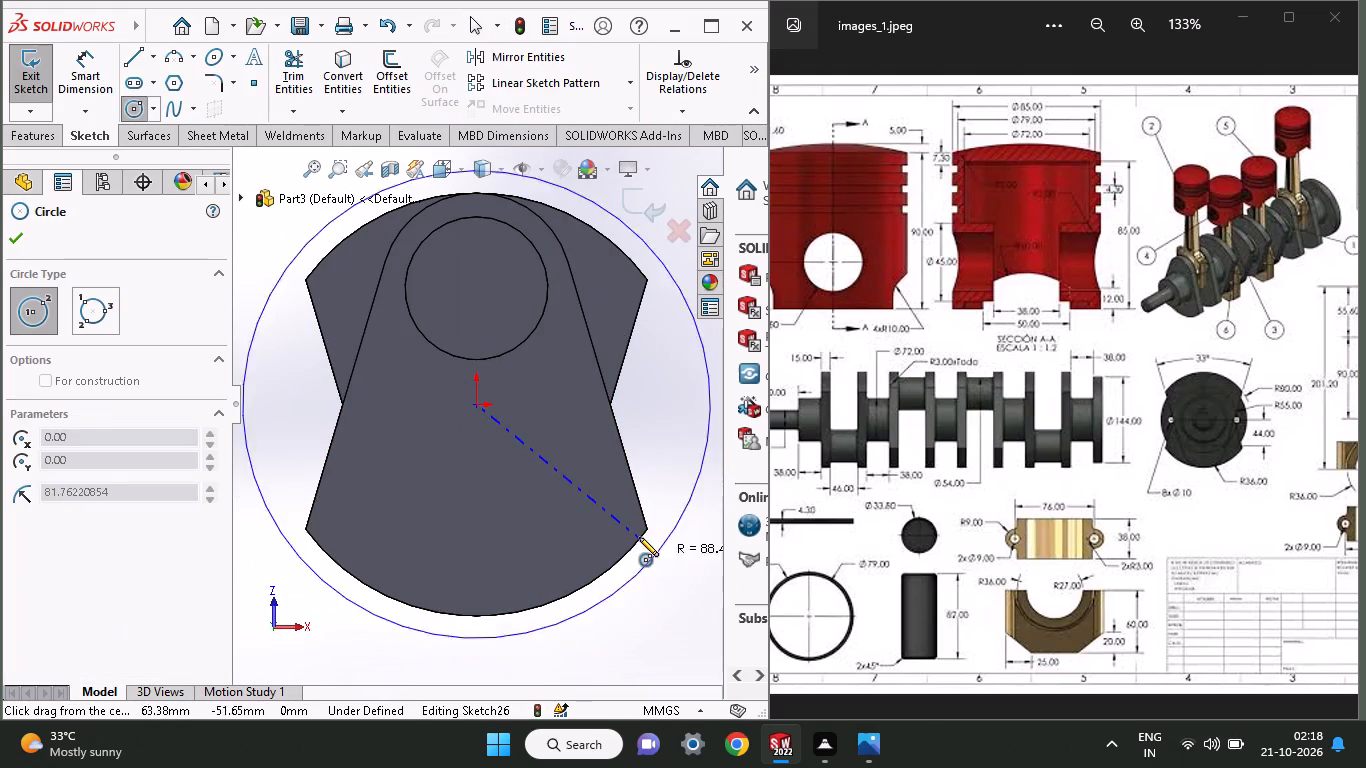
{"action": "left_click", "coordinate": [635, 543]}
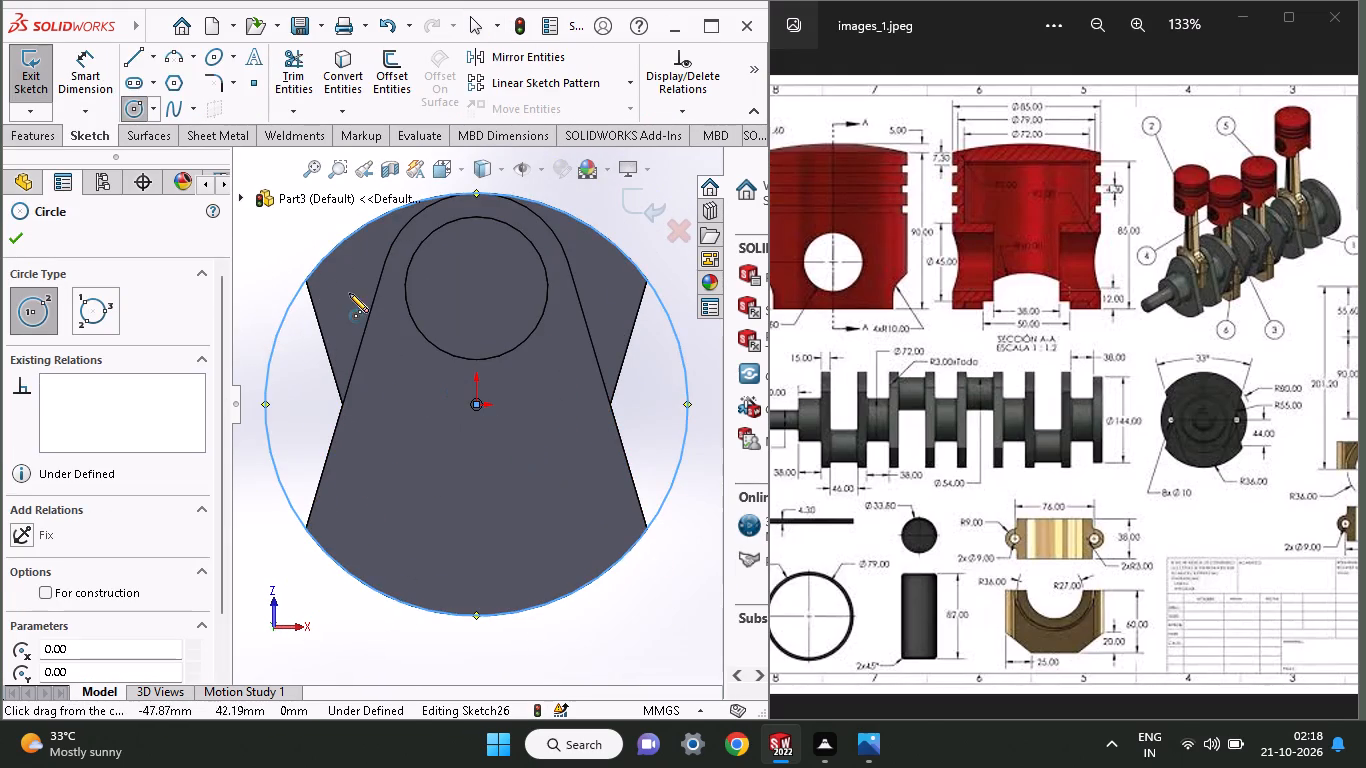
Sketch a 36 mm radius circle concentric with the crankpin, centred 44 mm above the origin and meeting the web's rounded end.
{"action": "left_click", "coordinate": [133, 108]}
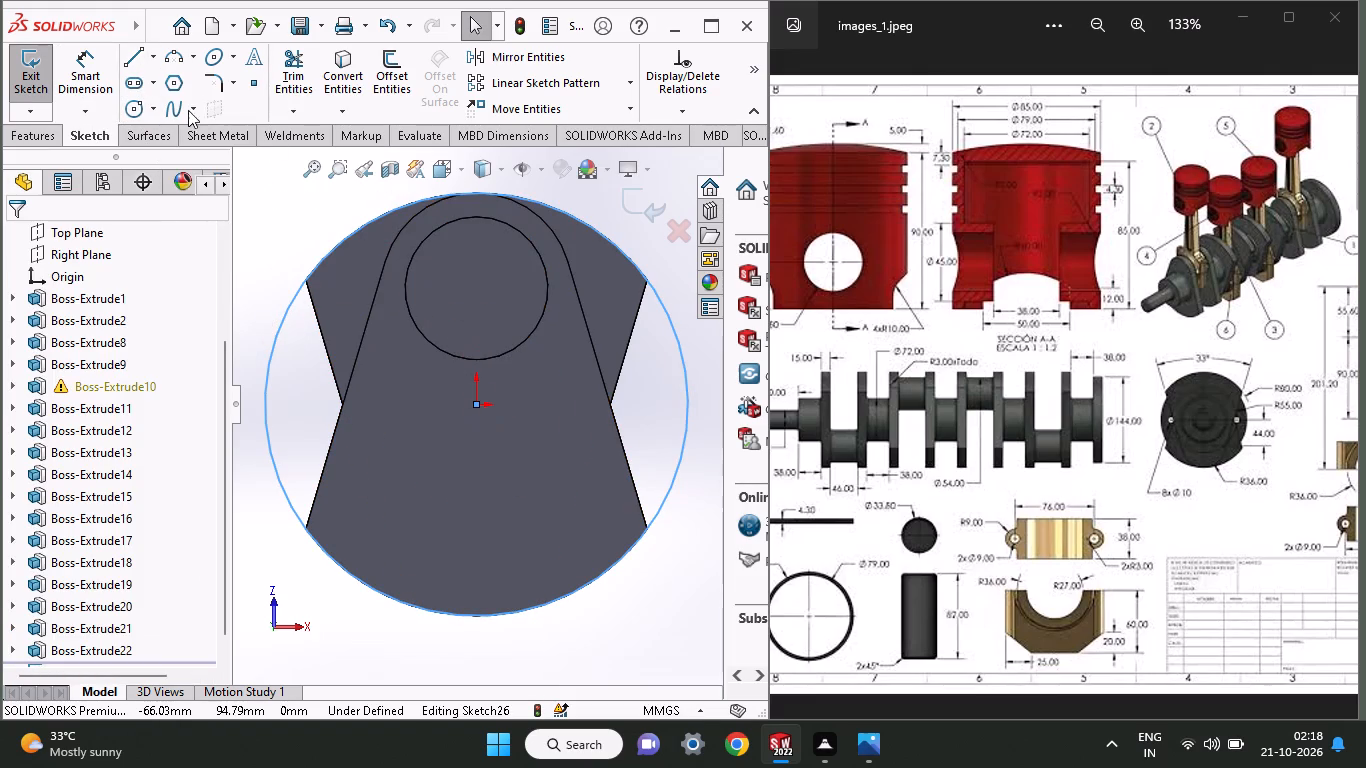
{"action": "left_click", "coordinate": [125, 113]}
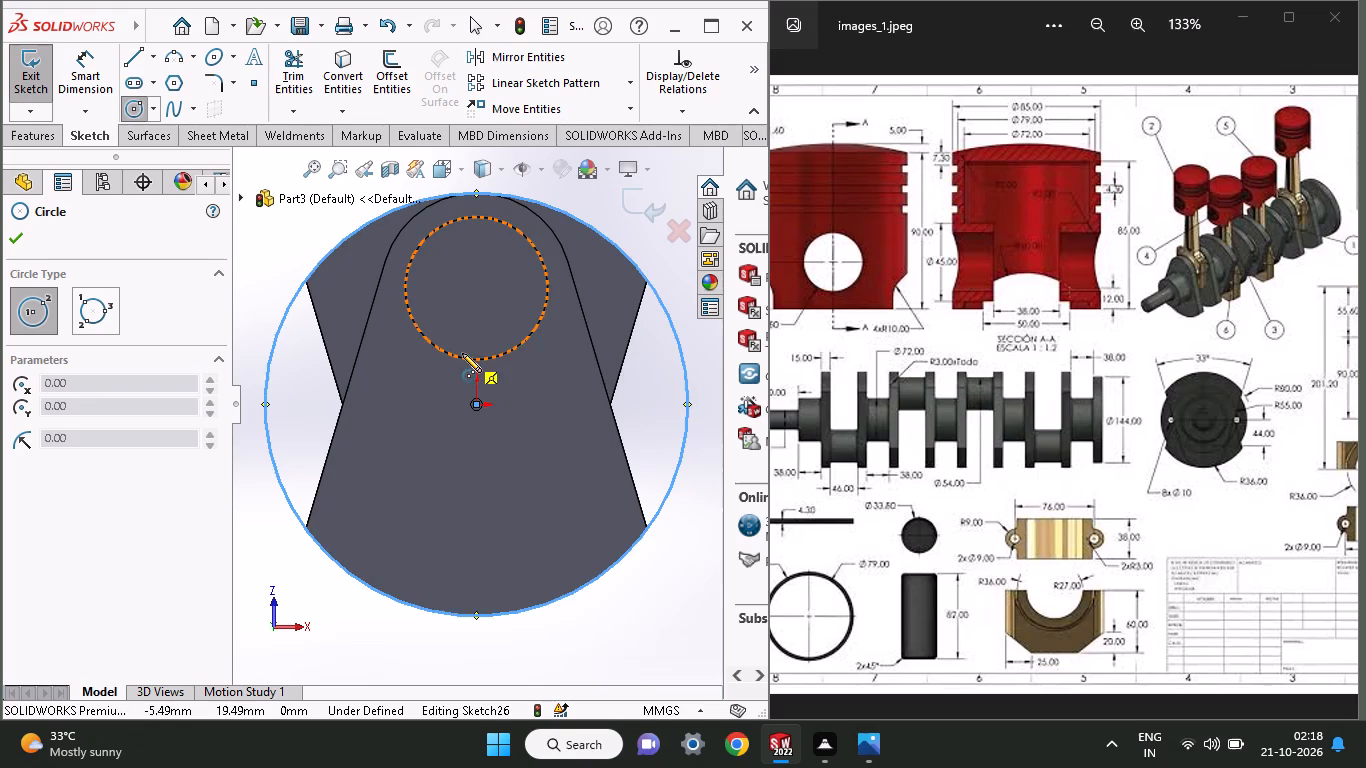
{"action": "left_click", "coordinate": [479, 288]}
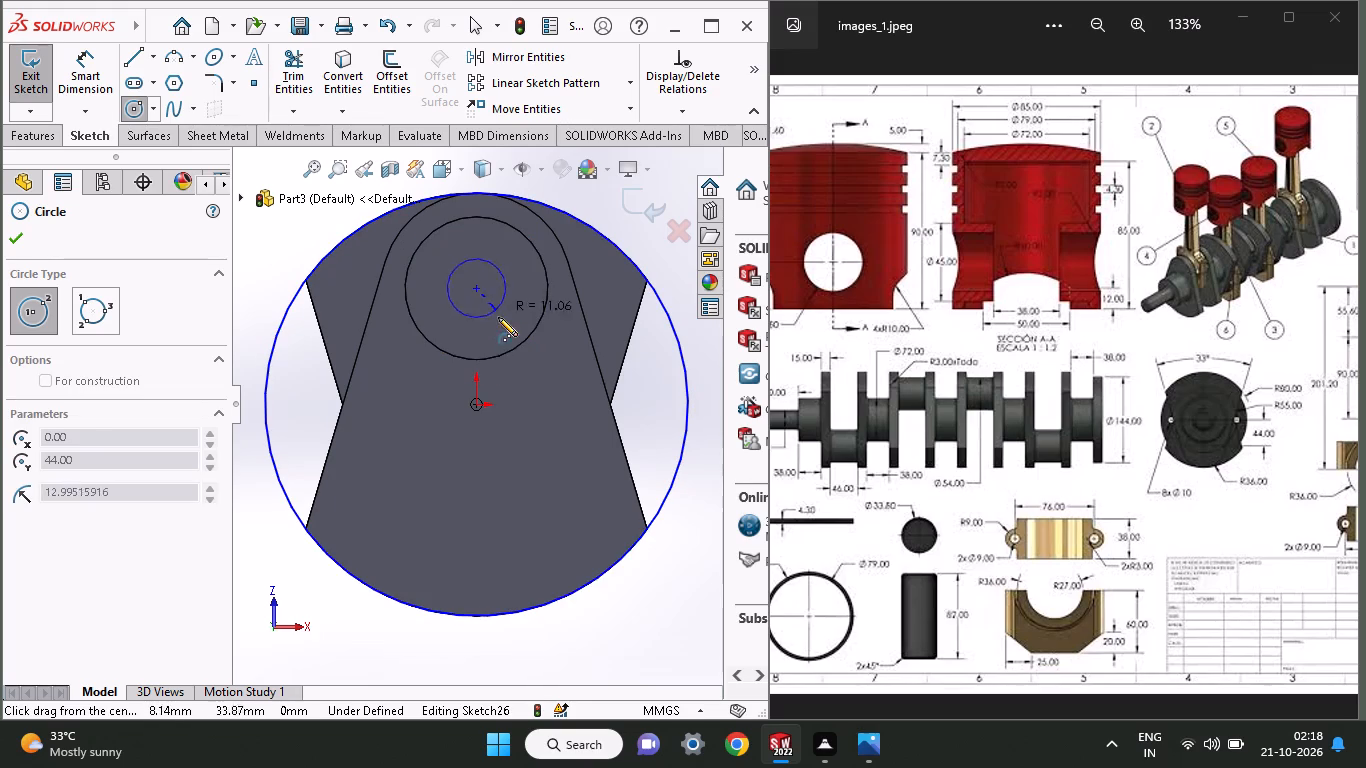
{"action": "left_click", "coordinate": [556, 241]}
{"action": "right_click", "coordinate": [635, 364]}
{"action": "left_click", "coordinate": [646, 379]}
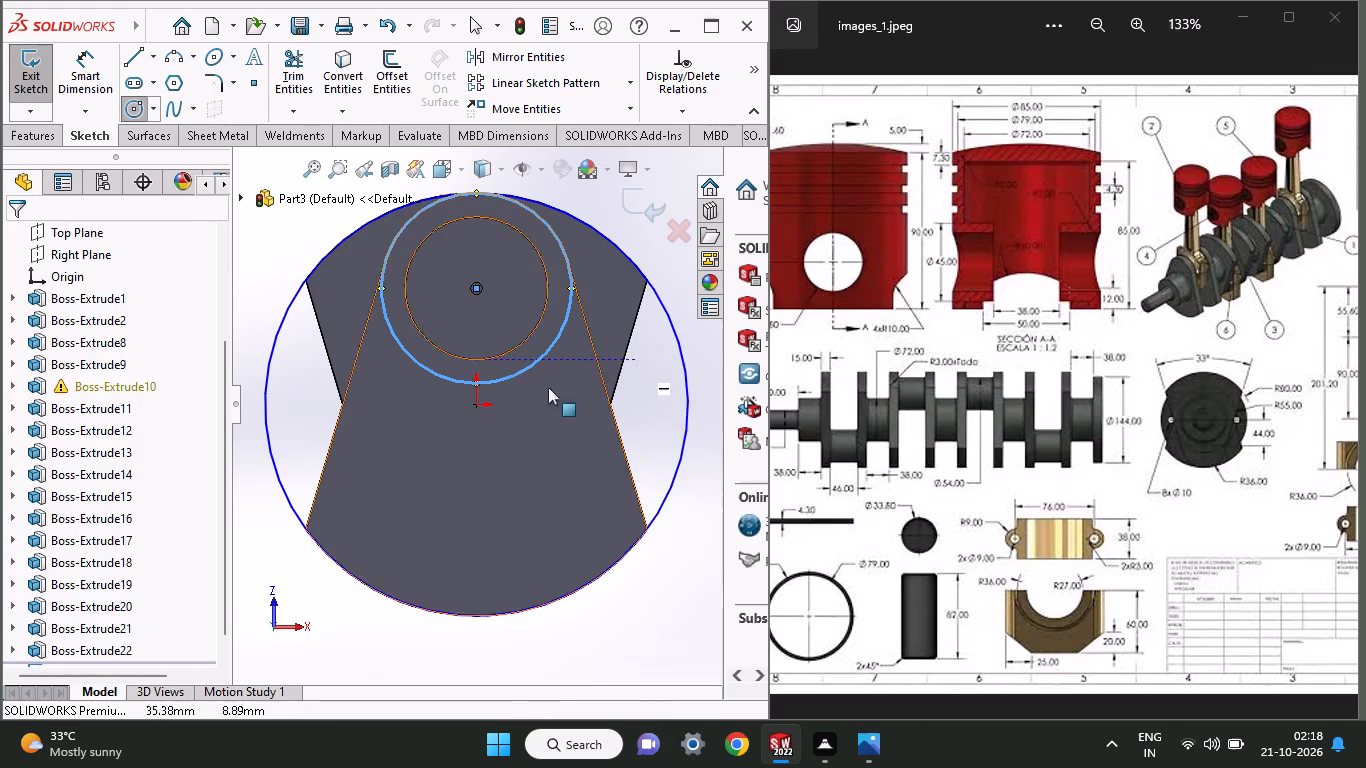
Sketch a vertical line from near the crankpin's centre down through the origin to just beyond the large circle's bottom.
{"action": "left_click", "coordinate": [131, 50]}
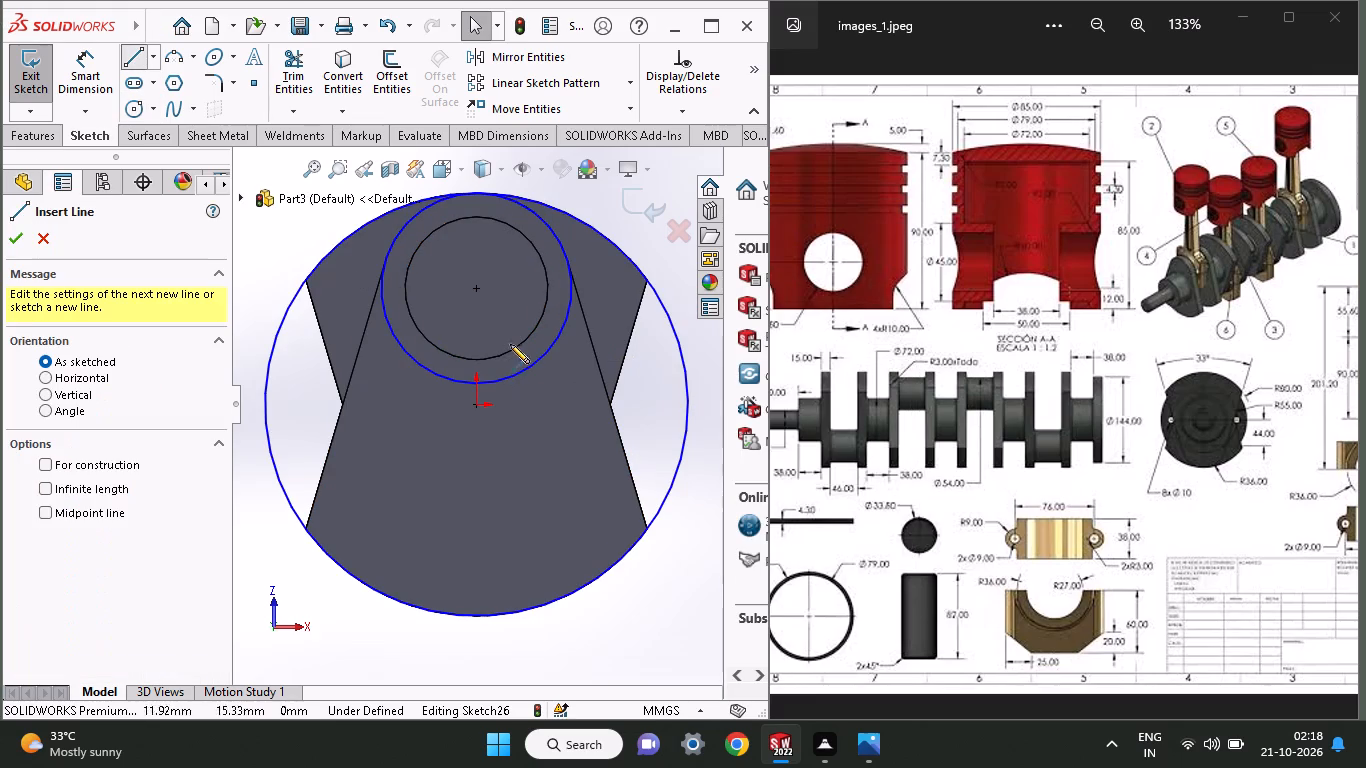
{"action": "left_click", "coordinate": [475, 282]}
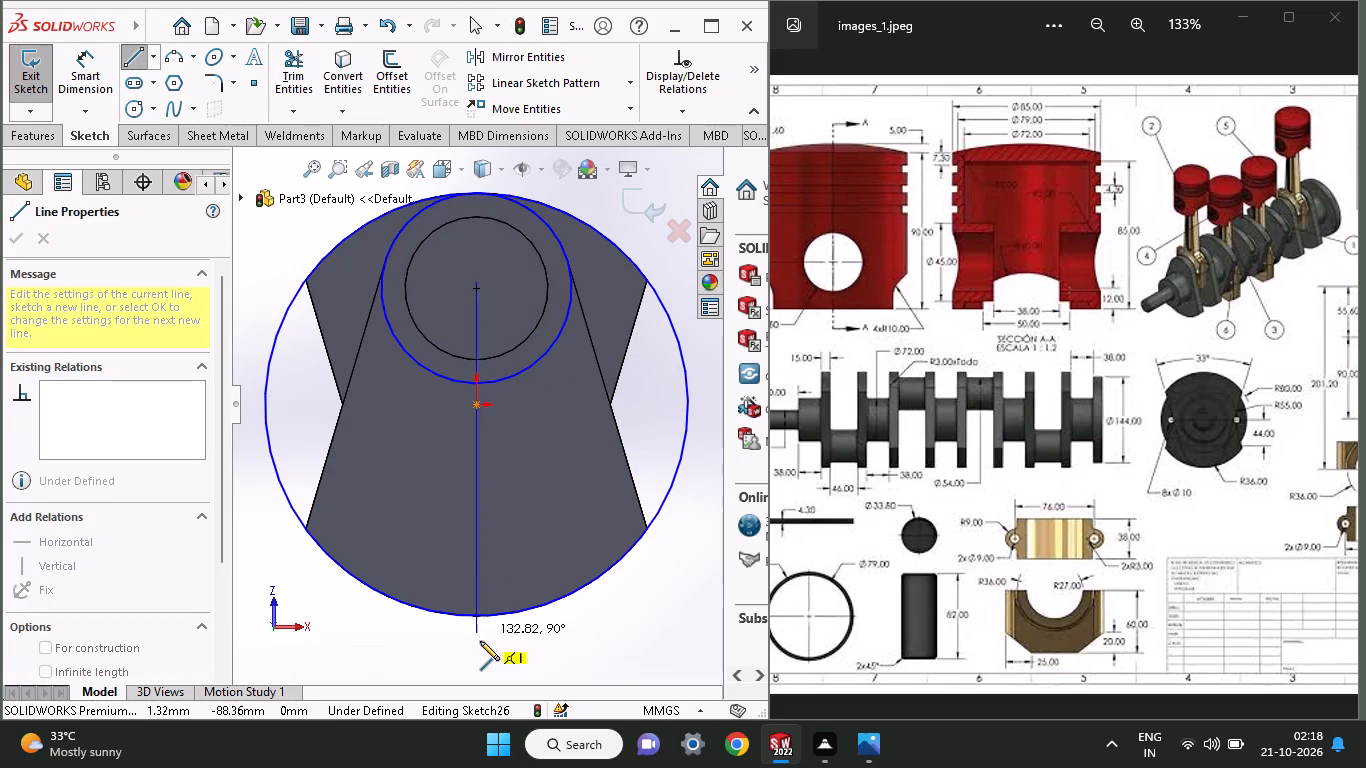
{"action": "left_click", "coordinate": [480, 641]}
{"action": "right_click", "coordinate": [523, 507]}
{"action": "left_click", "coordinate": [541, 527]}
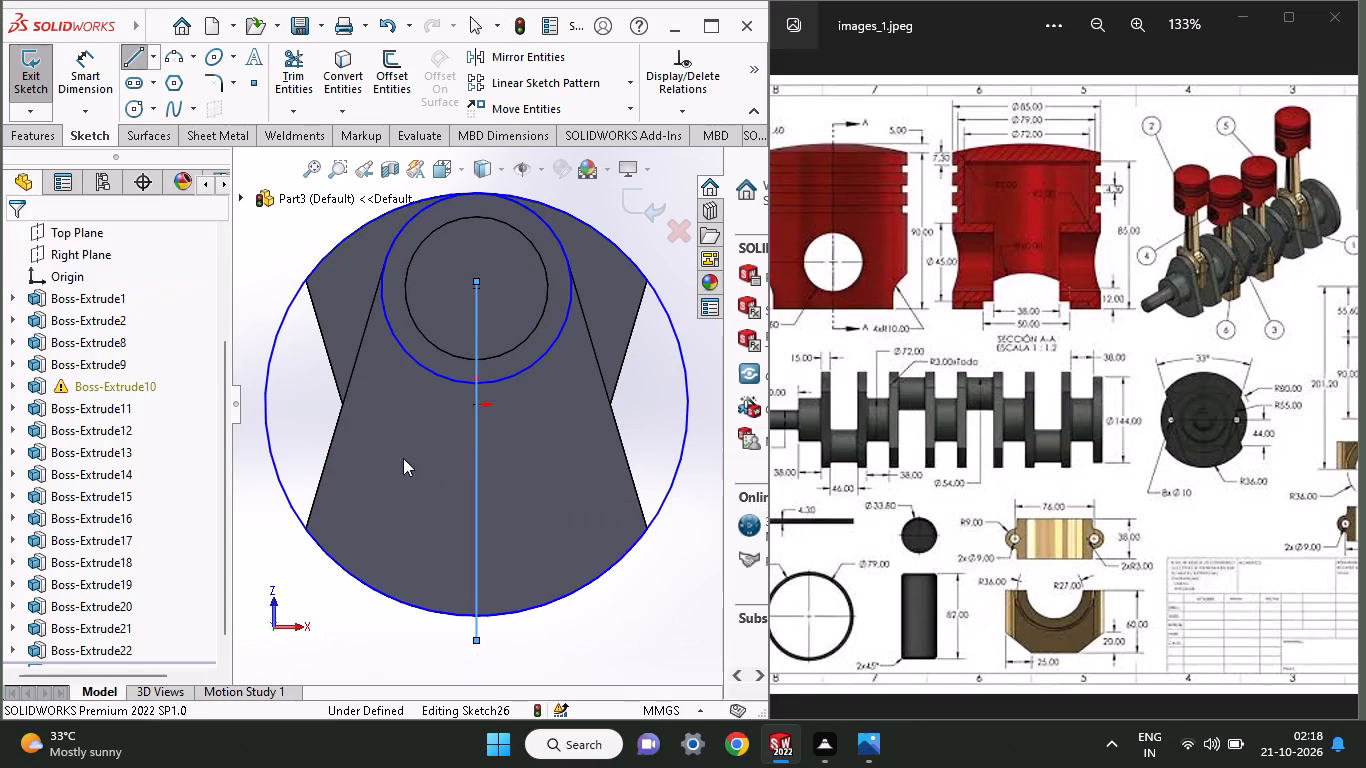
Sketch two slanted lines, about 140 and 138 mm long, either side of the vertical line, from the small circle past the large circle.
{"action": "left_click", "coordinate": [133, 52]}
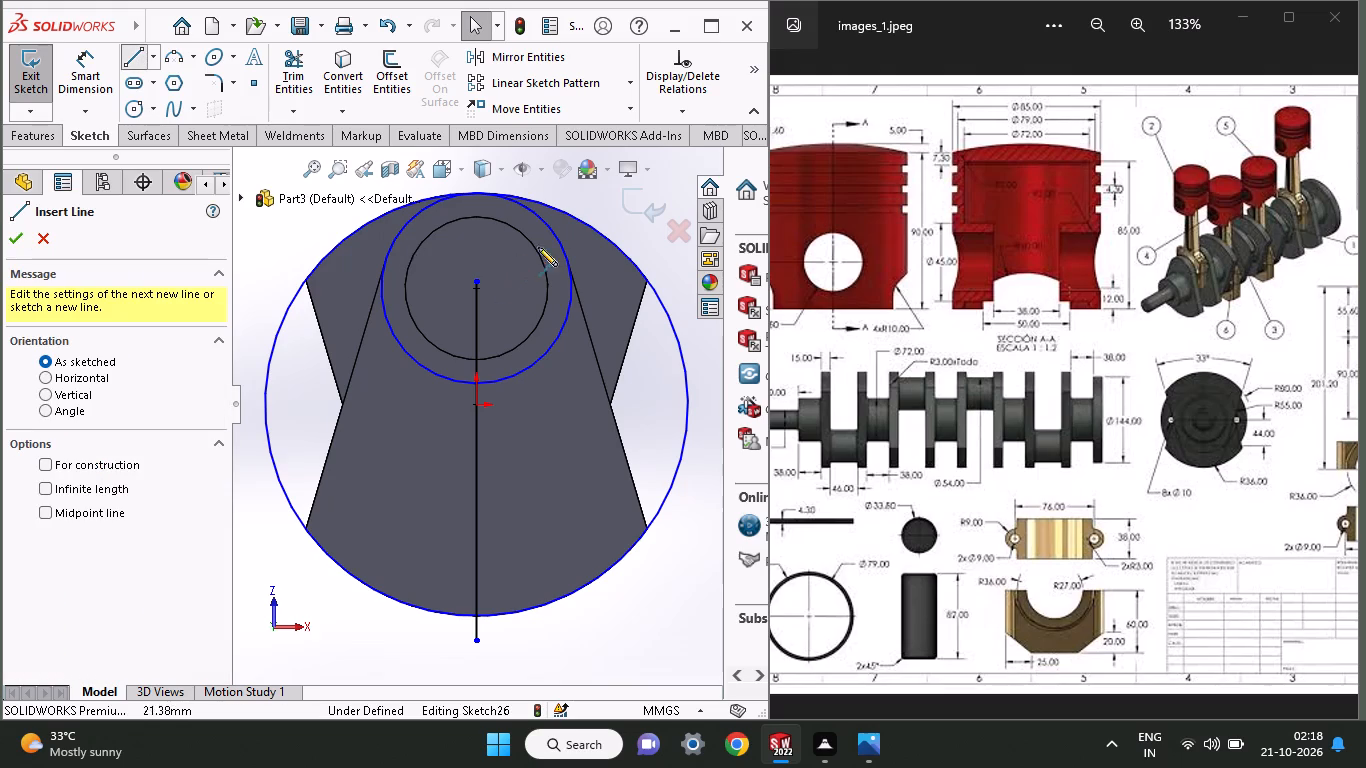
{"action": "left_click", "coordinate": [558, 222]}
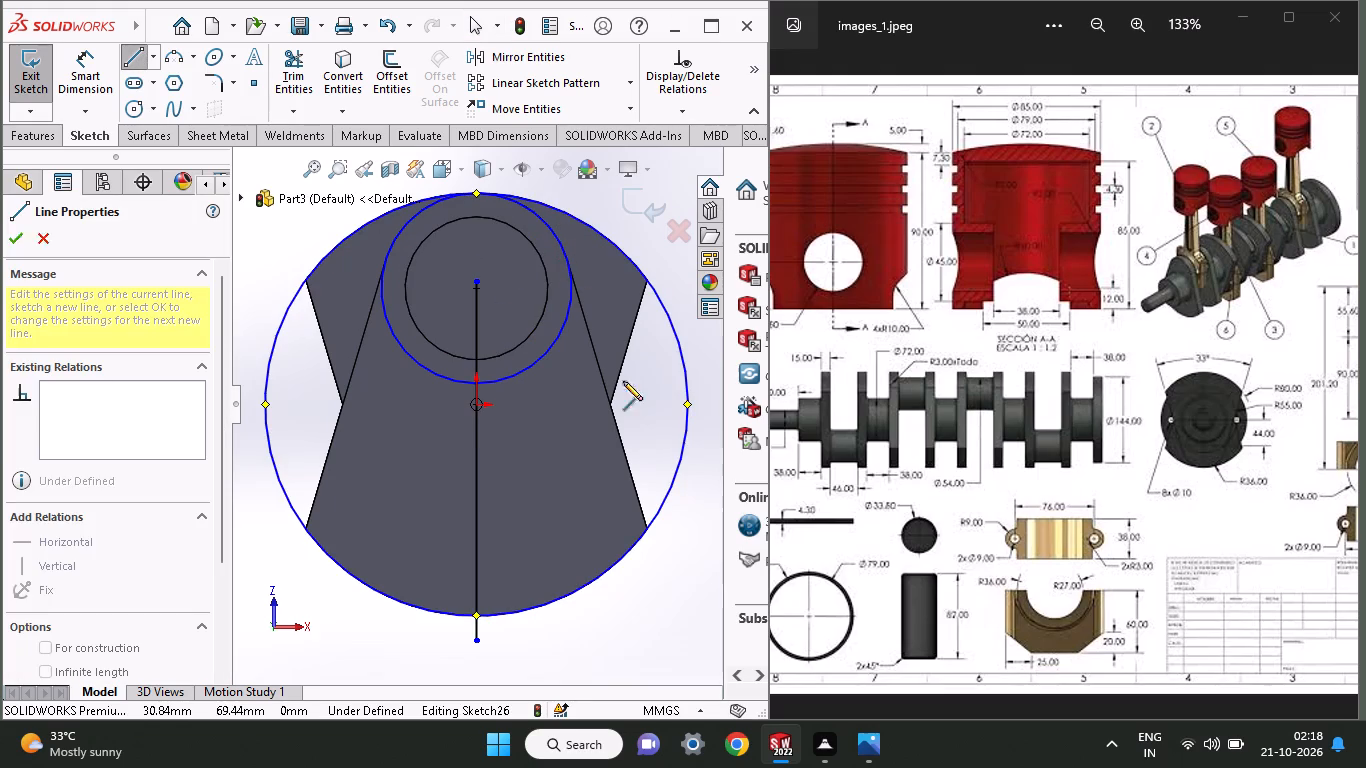
{"action": "left_click", "coordinate": [678, 572]}
{"action": "right_click", "coordinate": [599, 598]}
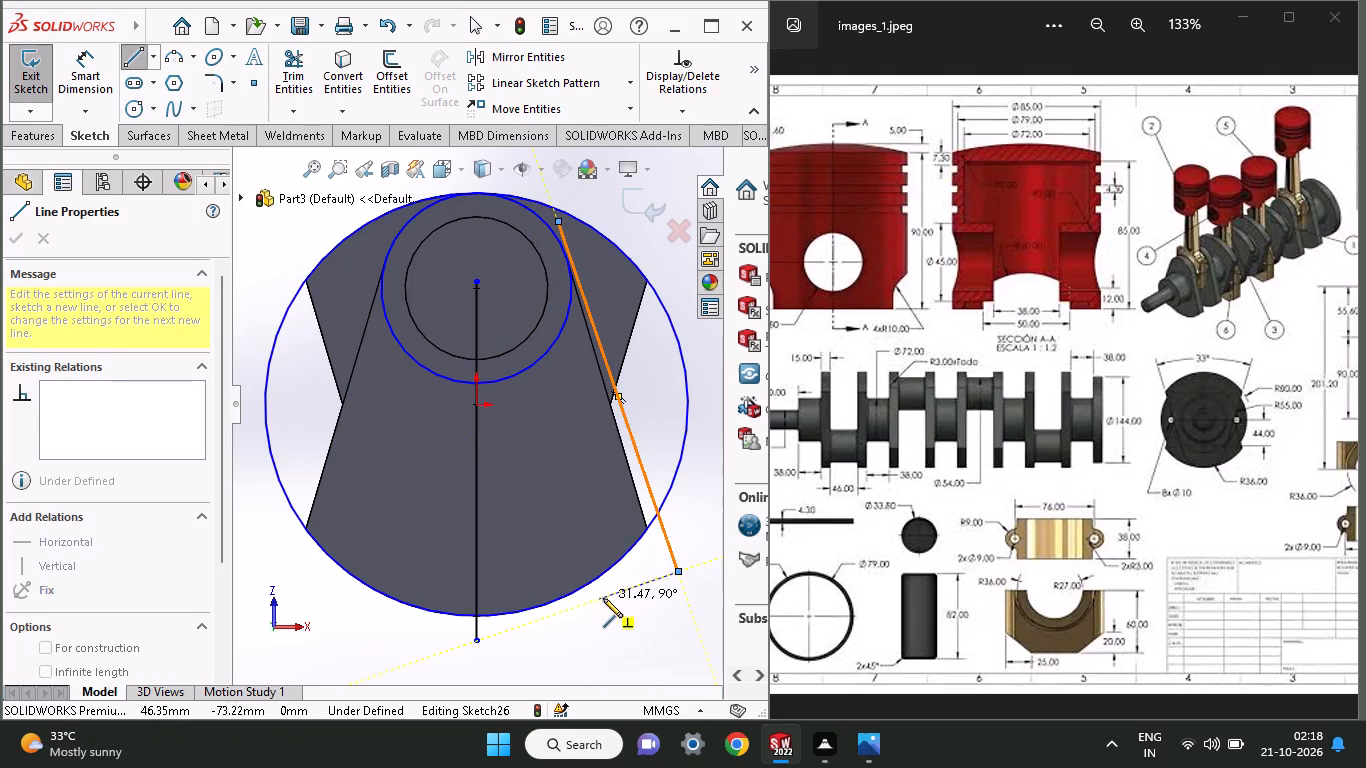
{"action": "left_click", "coordinate": [652, 506]}
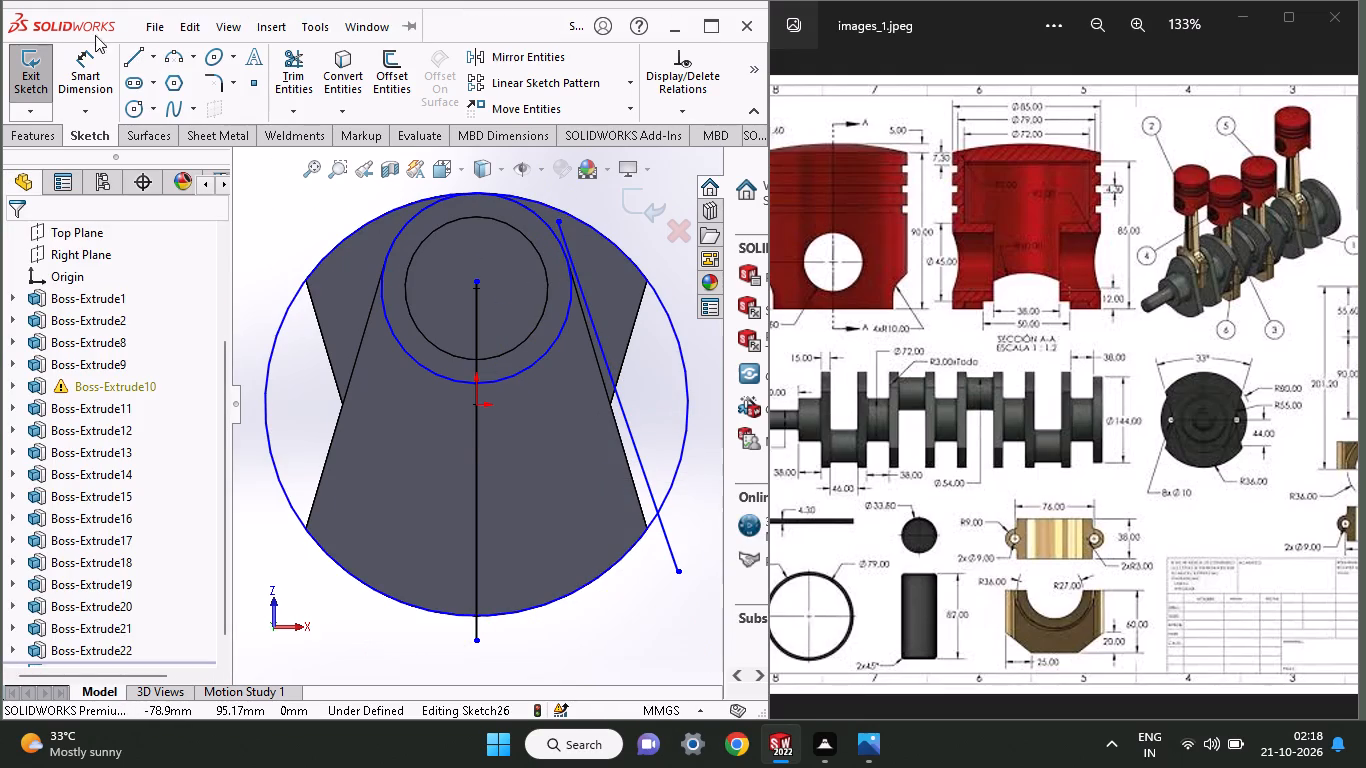
{"action": "left_click", "coordinate": [143, 58]}
{"action": "left_click", "coordinate": [382, 225]}
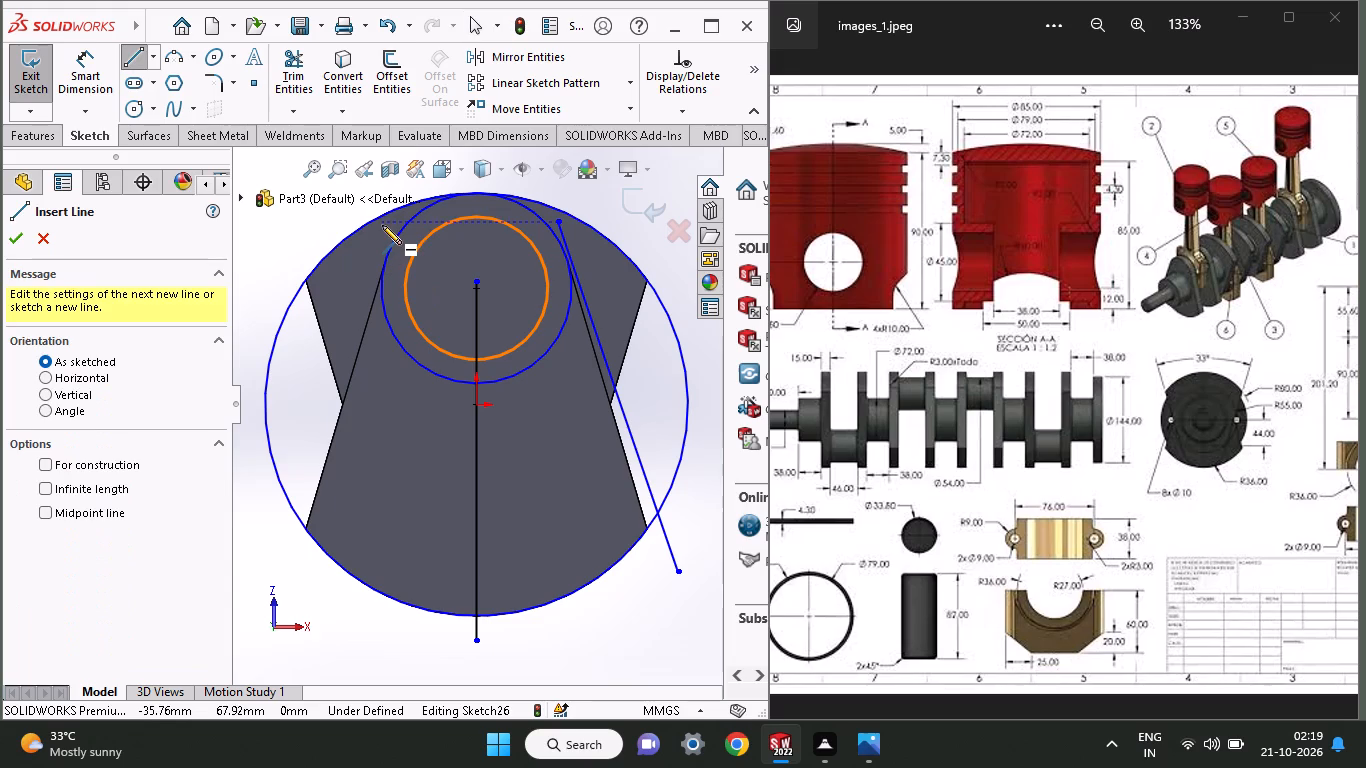
{"action": "left_click", "coordinate": [278, 576]}
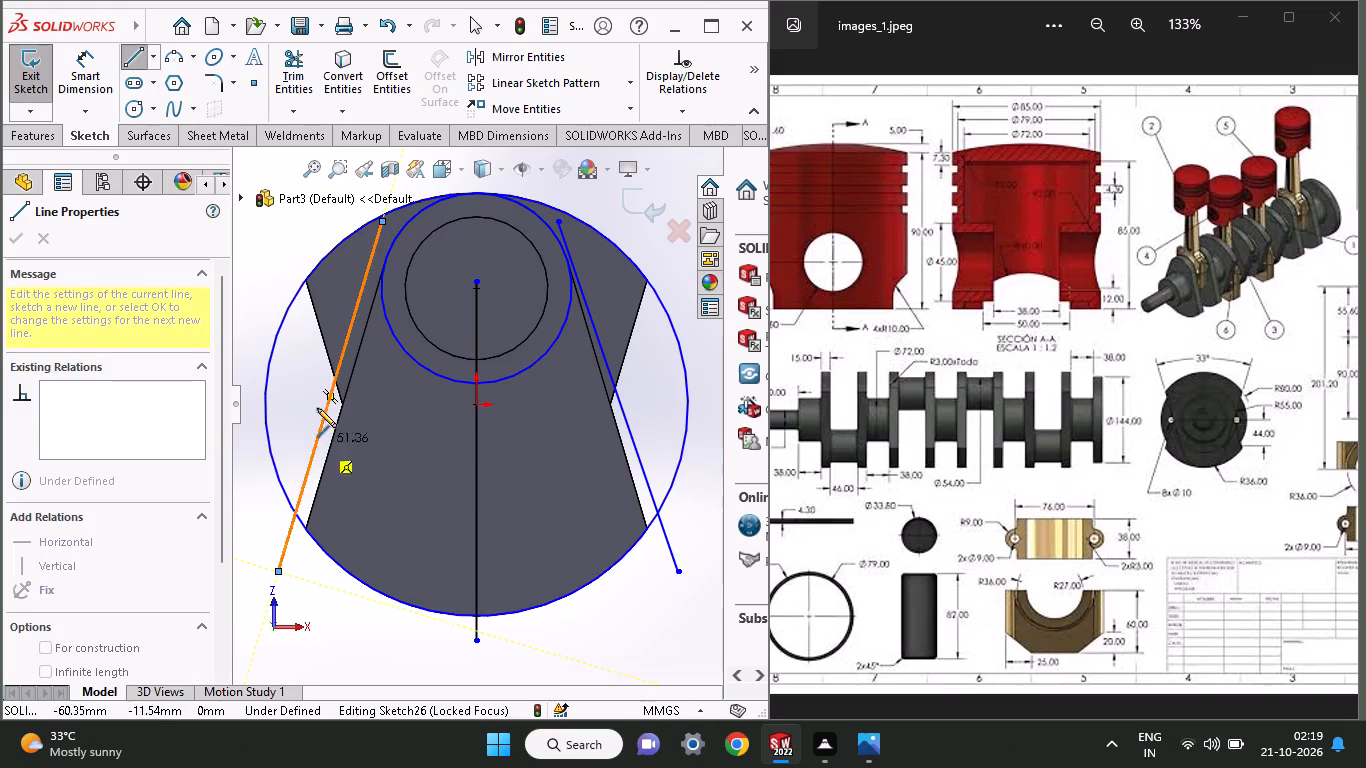
{"action": "right_click", "coordinate": [268, 268]}
{"action": "left_click", "coordinate": [287, 286]}
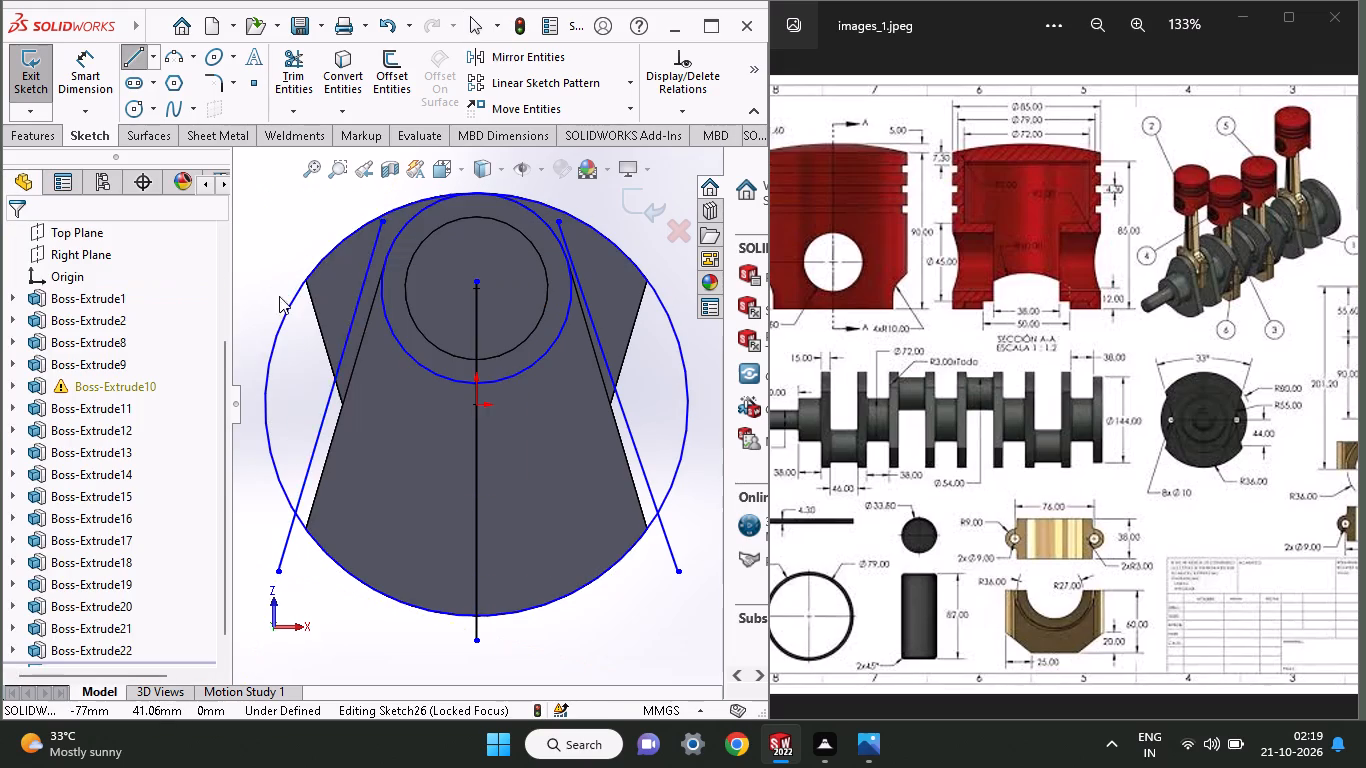
Make the slanted line on the negative X side tangent to the small circle around the crankpin.
{"action": "left_click", "coordinate": [338, 351]}
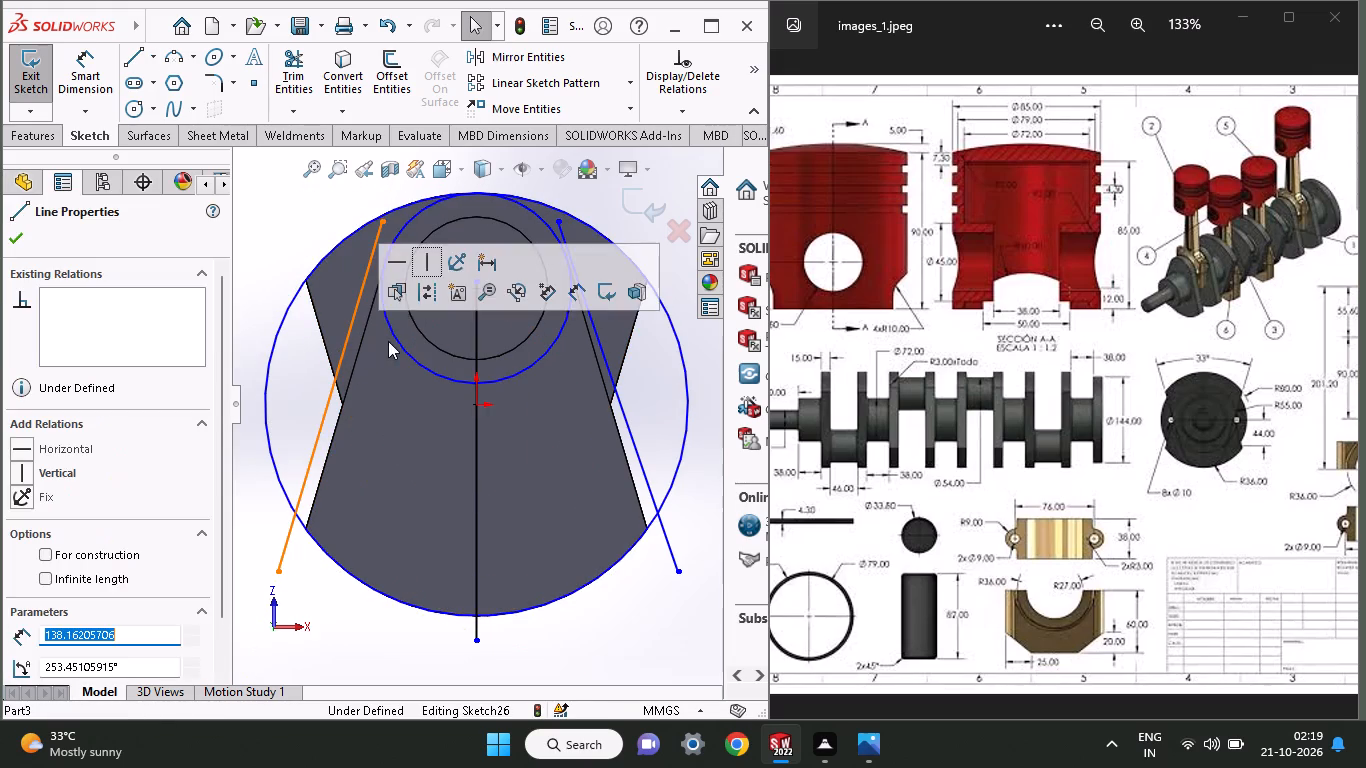
{"action": "left_click", "coordinate": [392, 341]}
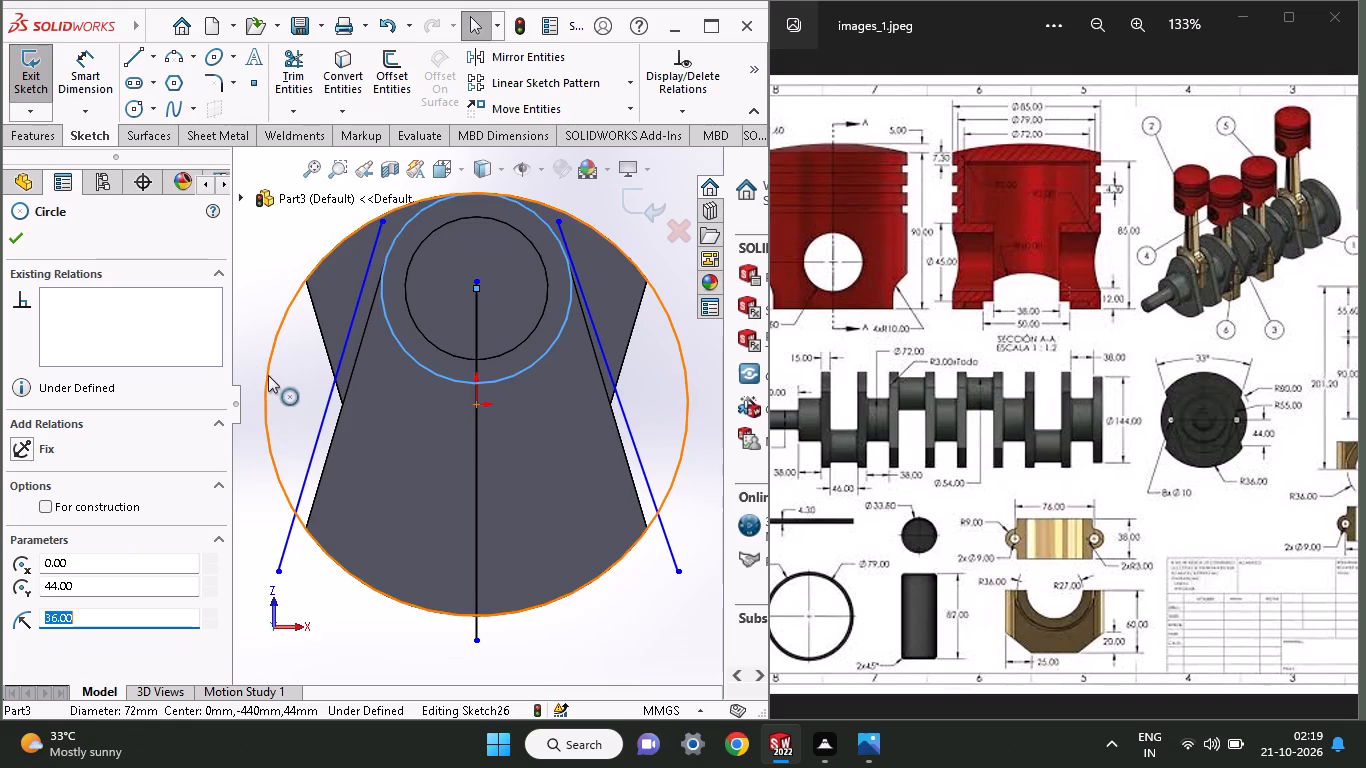
{"action": "left_click", "coordinate": [312, 448], "text": "shift"}
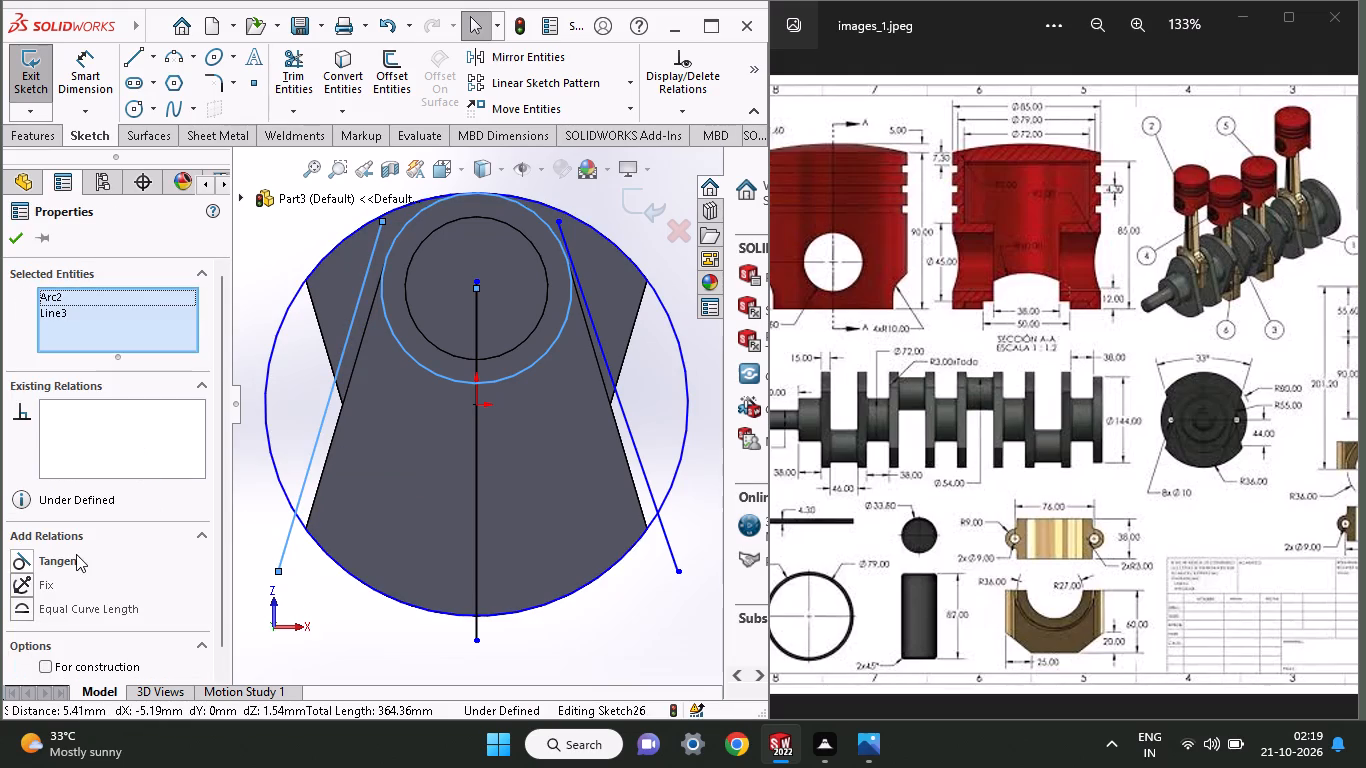
{"action": "left_click", "coordinate": [76, 554]}
{"action": "left_click", "coordinate": [11, 247]}
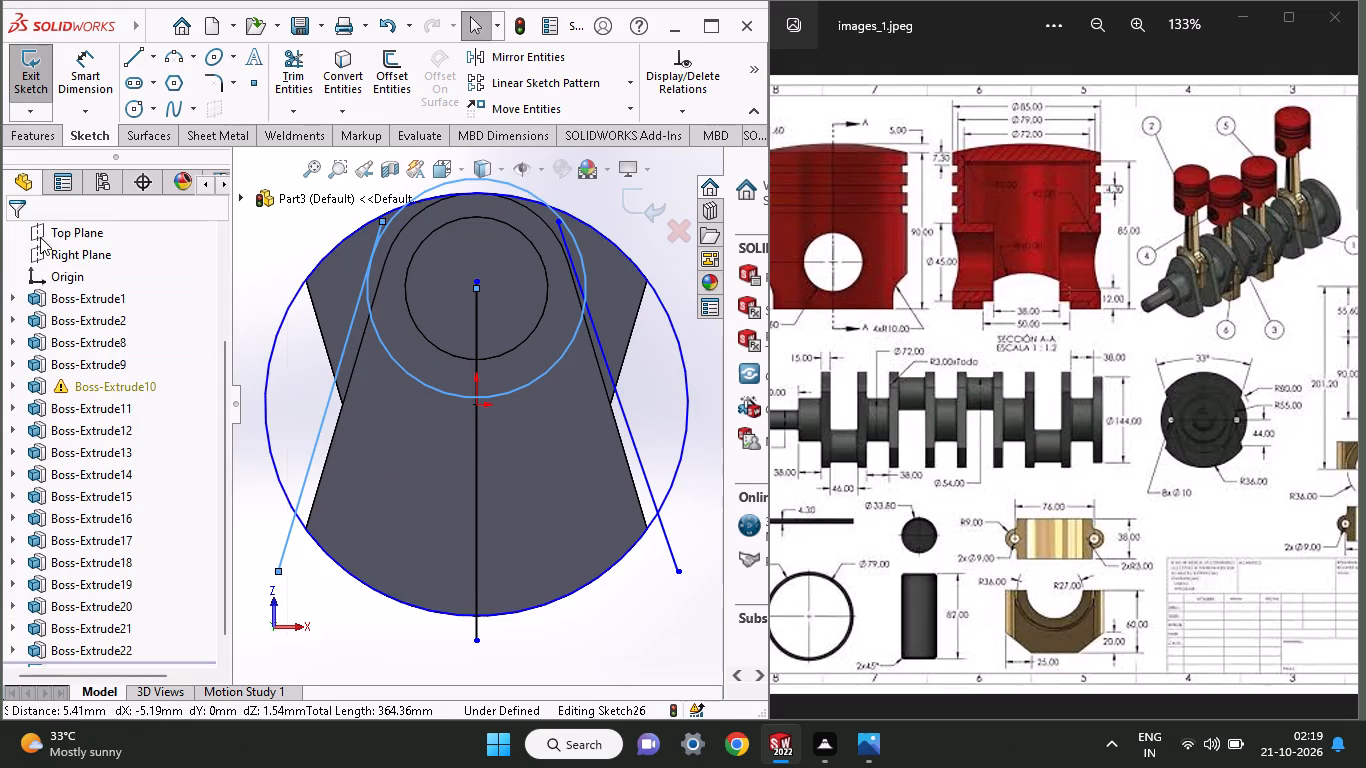
Dimension the small circle around the crankpin to a diameter of 72 mm.
{"action": "left_click", "coordinate": [102, 61]}
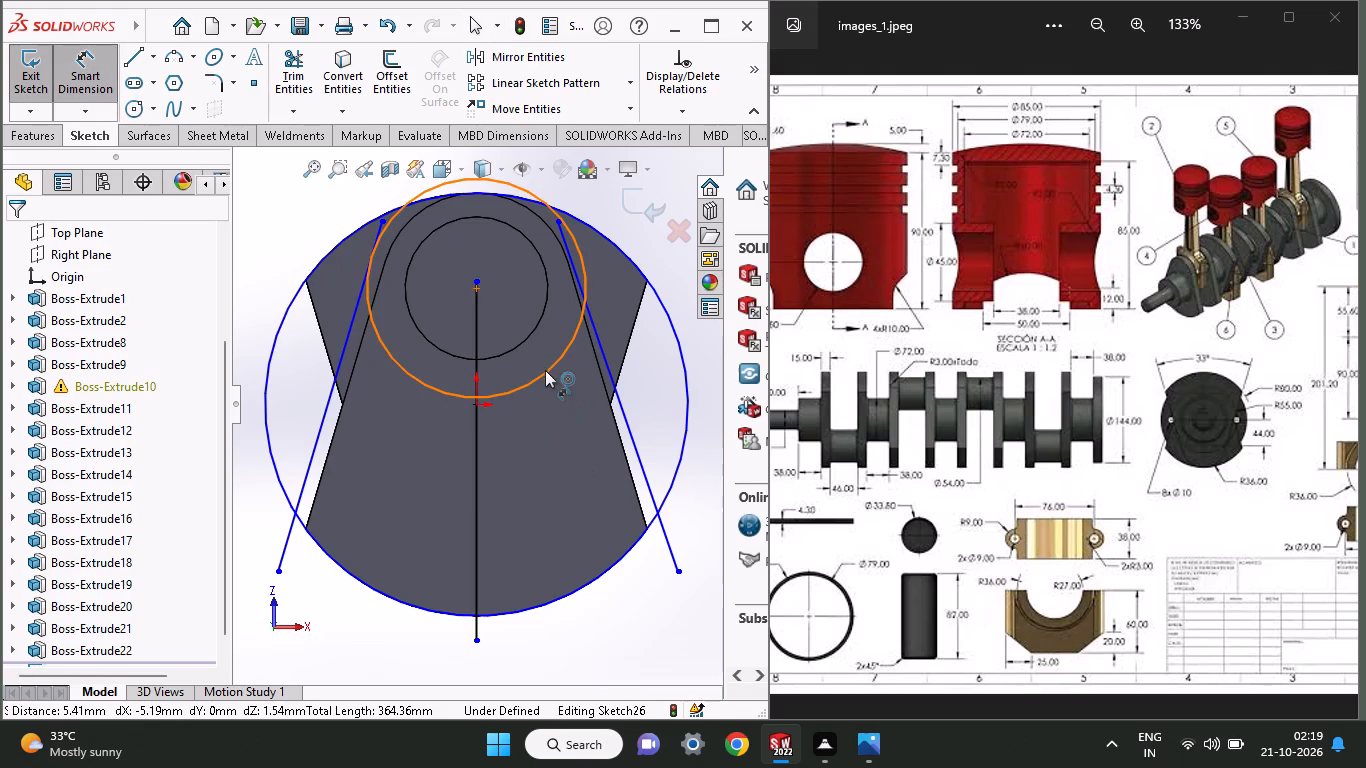
{"action": "left_click", "coordinate": [543, 373]}
{"action": "left_click", "coordinate": [546, 415]}
{"action": "type", "text": "72"}
{"action": "key", "text": "Return"}
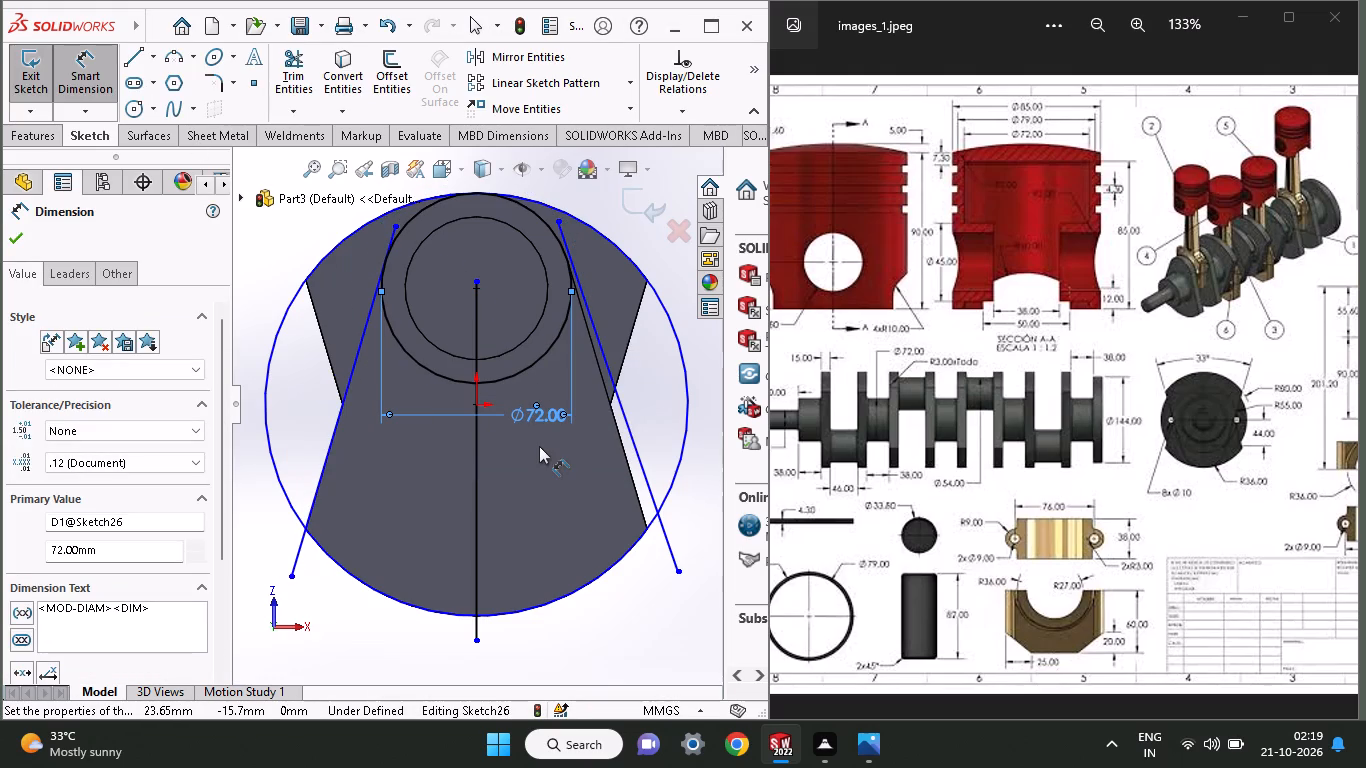
Dimension the angle between each slanted line and the vertical centre line as 33/2, giving 16.5° on both sides.
{"action": "left_click", "coordinate": [631, 439]}
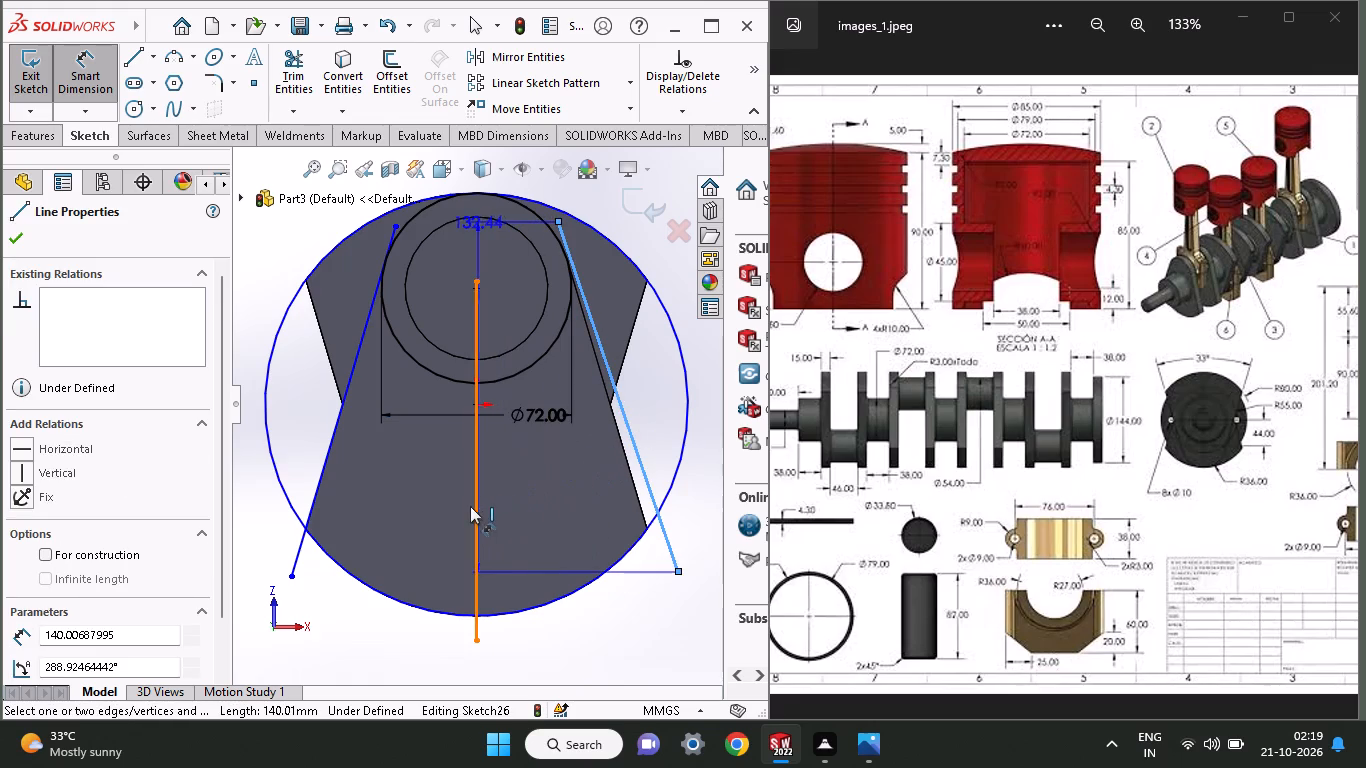
{"action": "left_click", "coordinate": [480, 506]}
{"action": "left_click", "coordinate": [554, 514]}
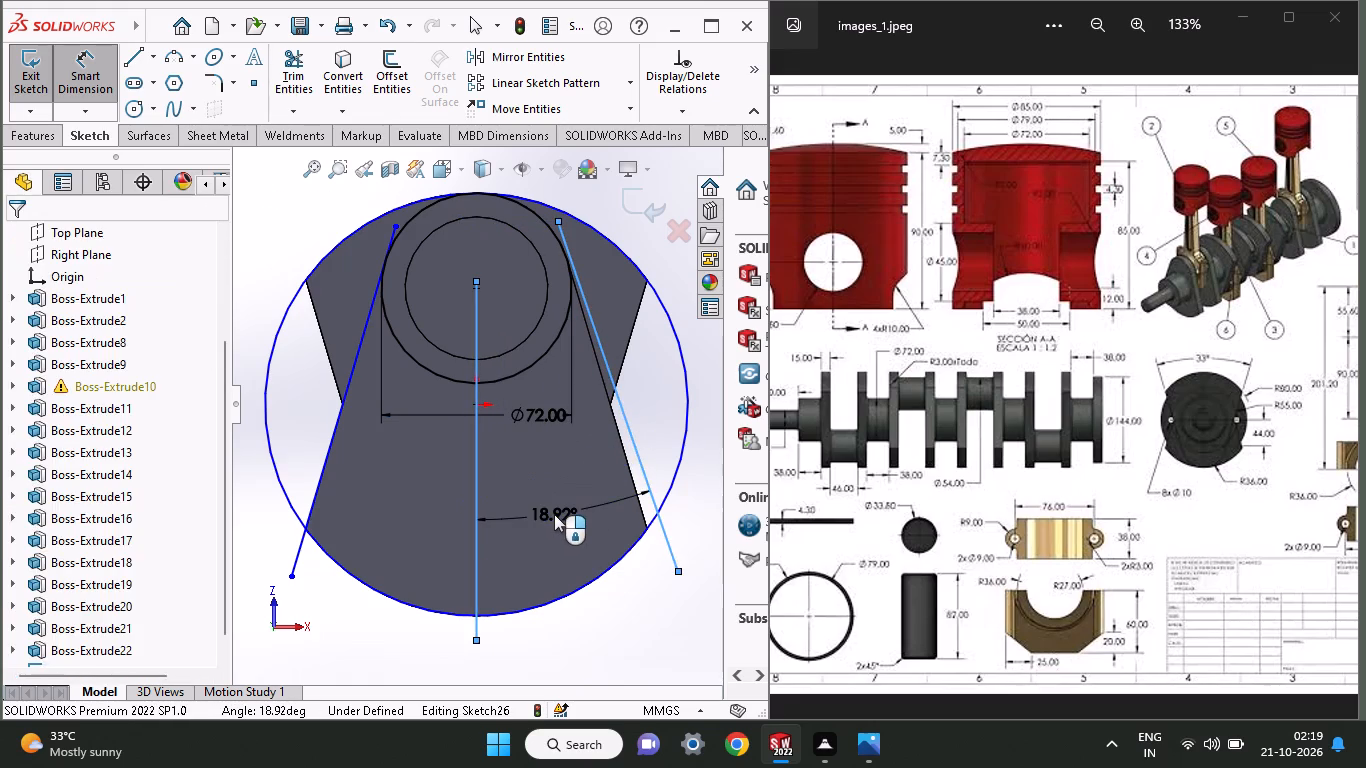
{"action": "type", "text": "33/2"}
{"action": "key", "text": "Return"}
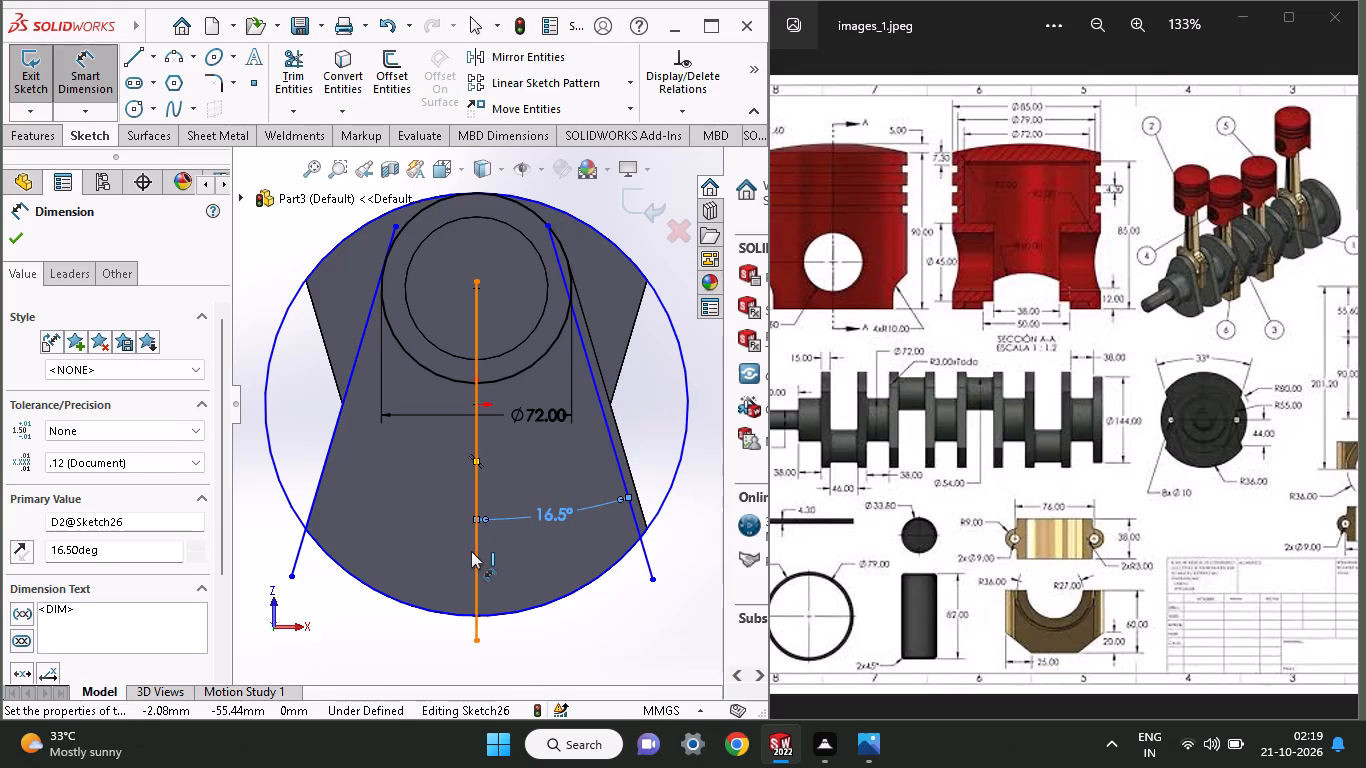
{"action": "left_click", "coordinate": [471, 551]}
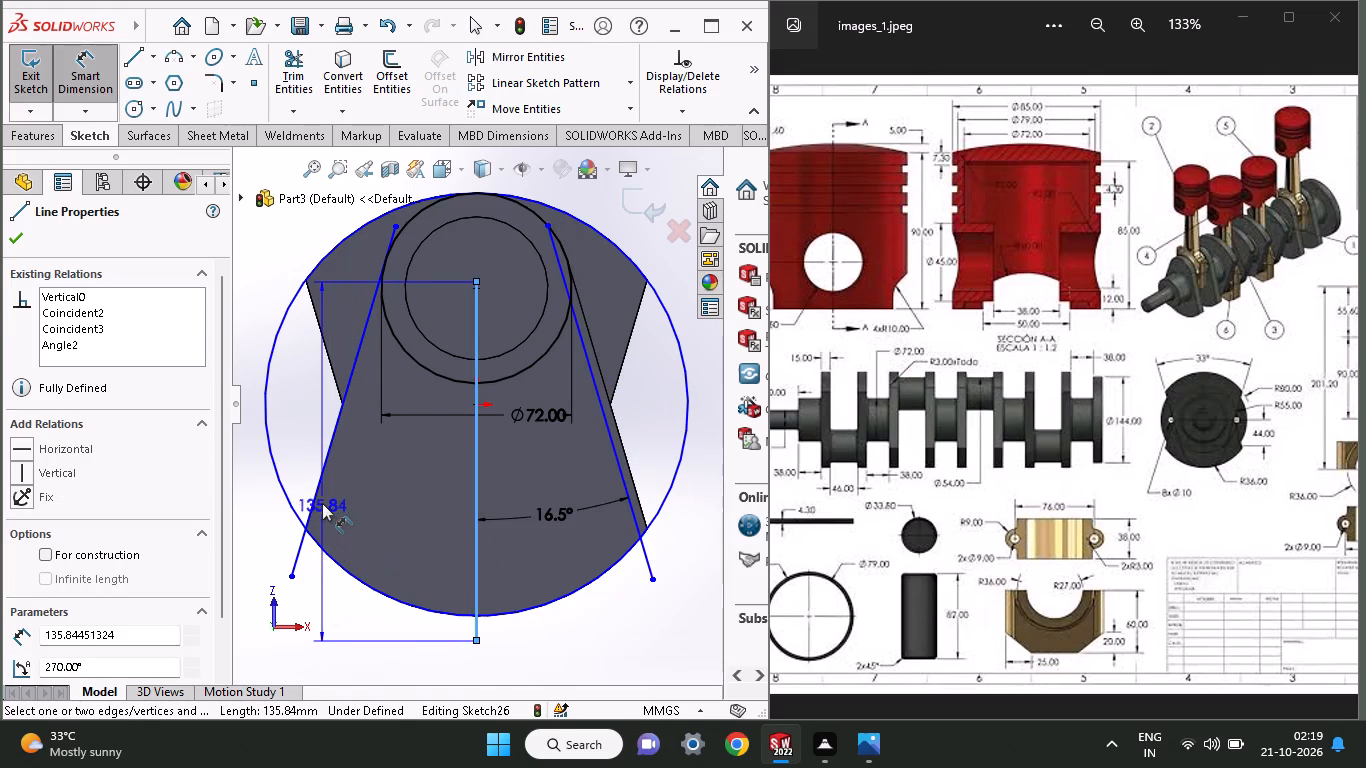
{"action": "left_click", "coordinate": [315, 491]}
{"action": "left_click", "coordinate": [359, 526]}
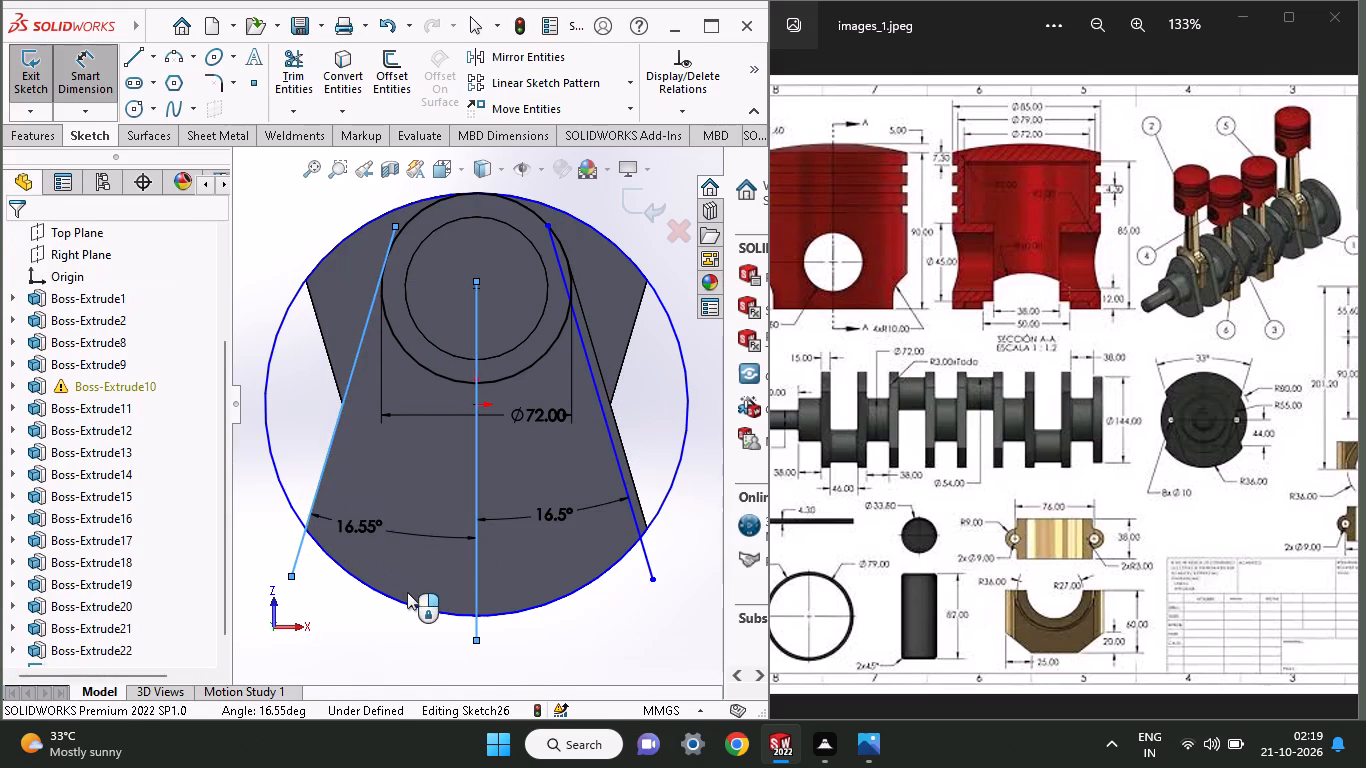
{"action": "type", "text": "33"}
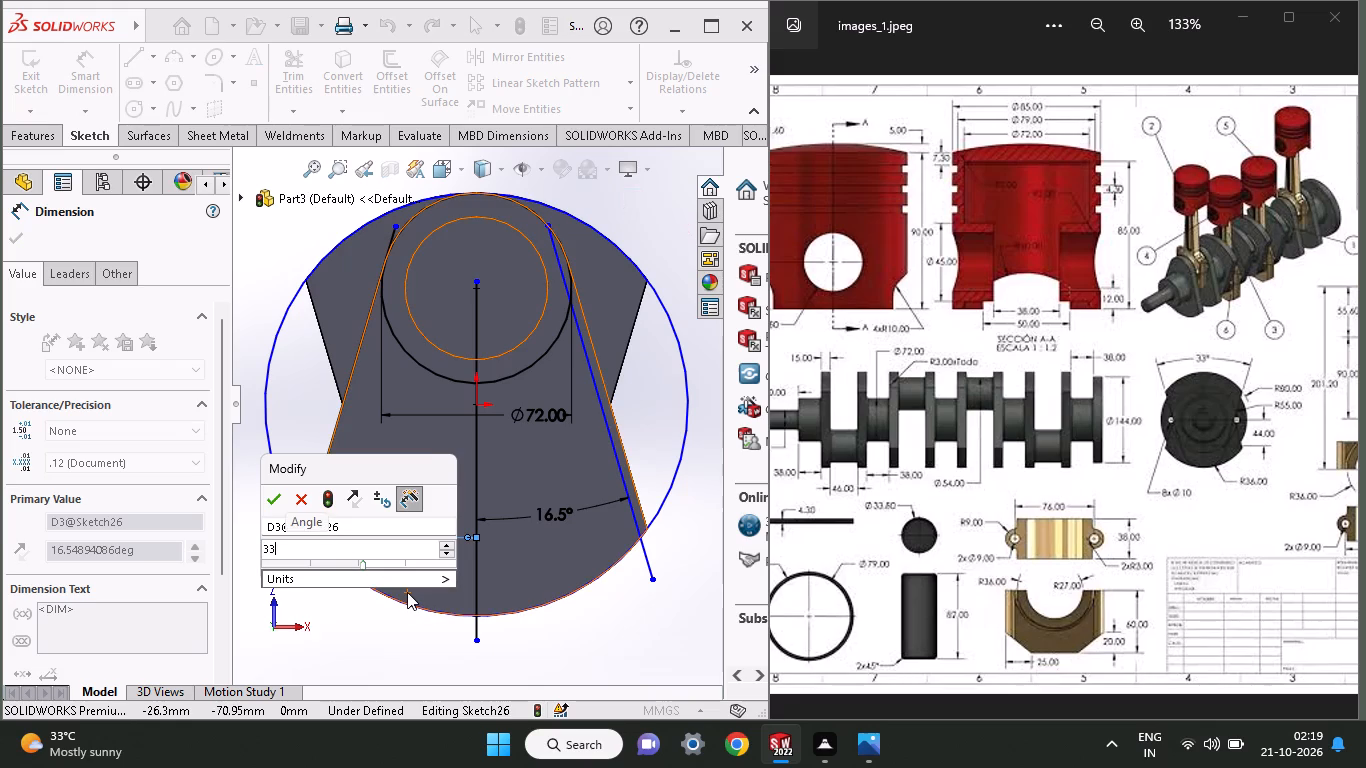
{"action": "type", "text": "/2"}
{"action": "key", "text": "Return"}
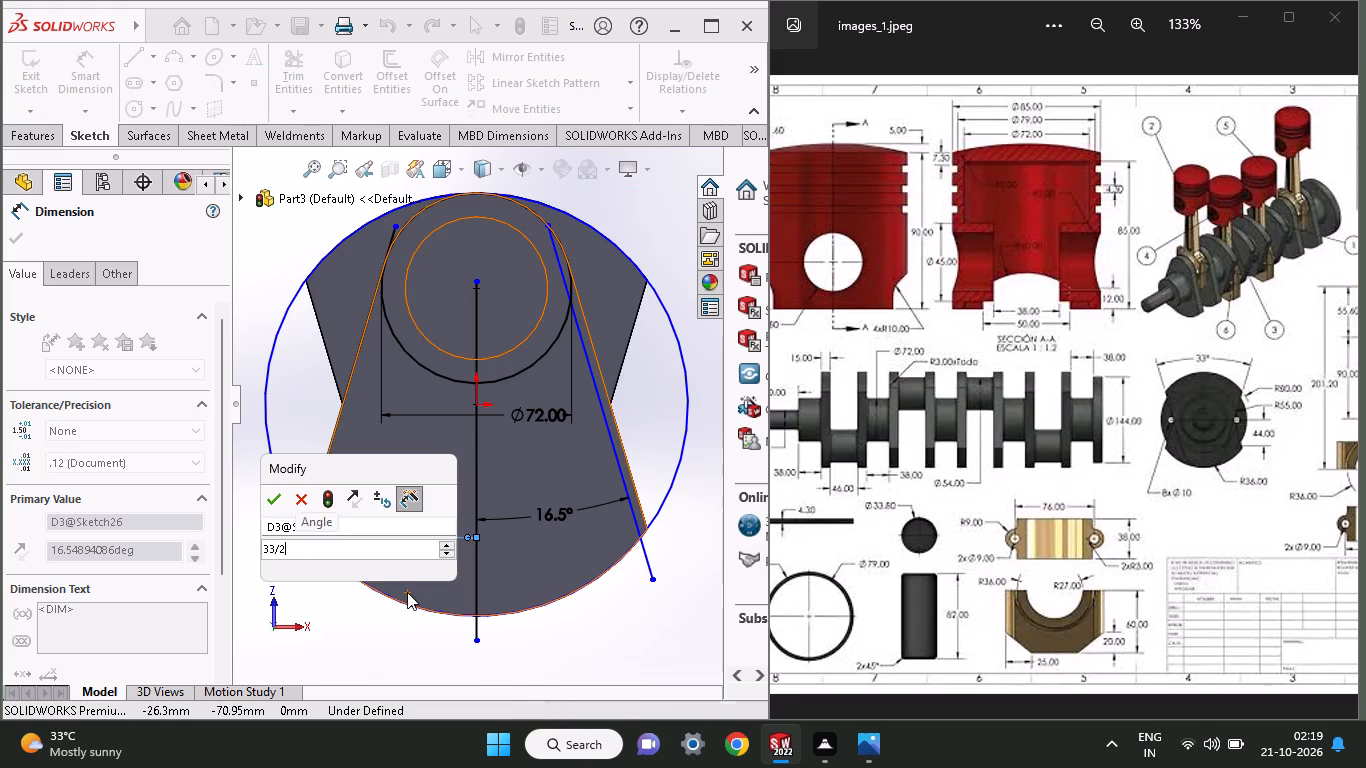
{"action": "left_click", "coordinate": [16, 249]}
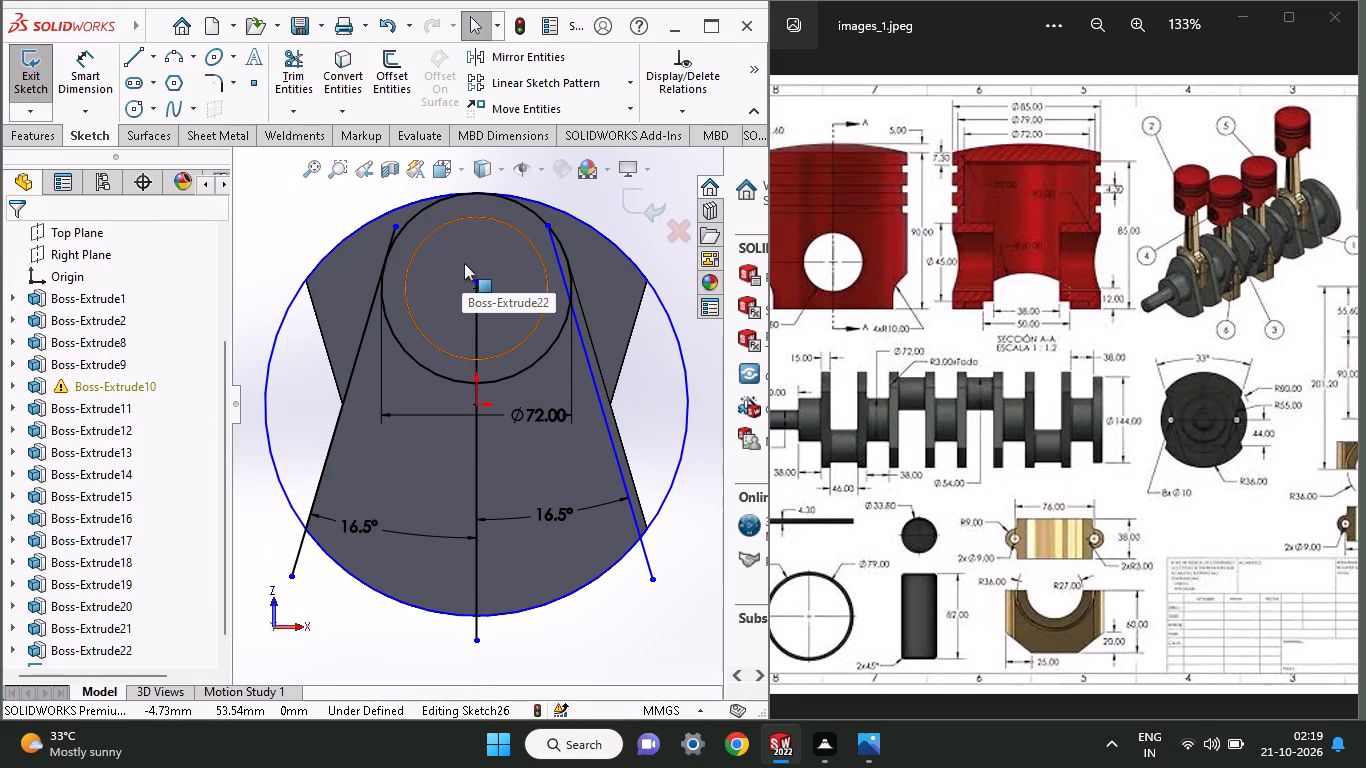
Make the slanted line on the positive X side tangent to the 72 mm circle.
{"action": "left_click", "coordinate": [554, 339], "text": "shift"}
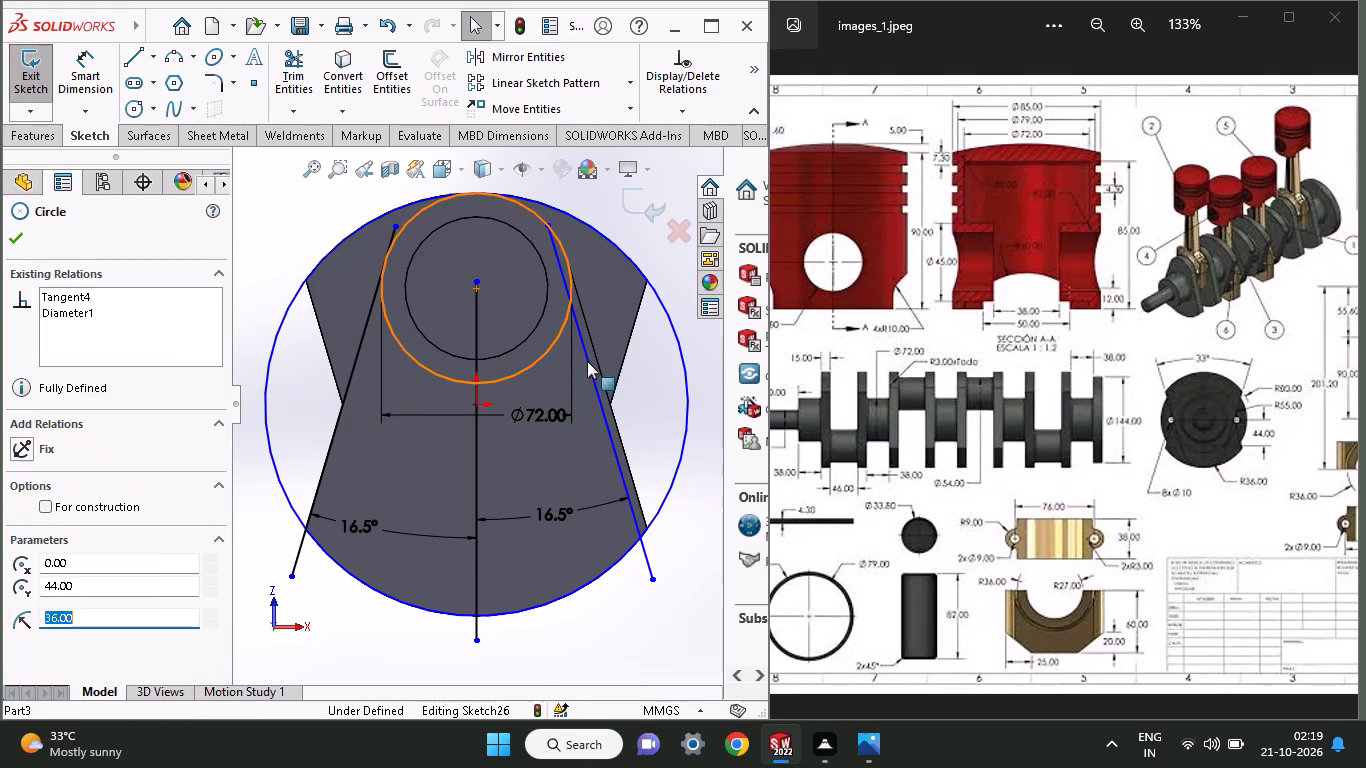
{"action": "left_click", "coordinate": [587, 361], "text": "shift"}
{"action": "left_click", "coordinate": [37, 560]}
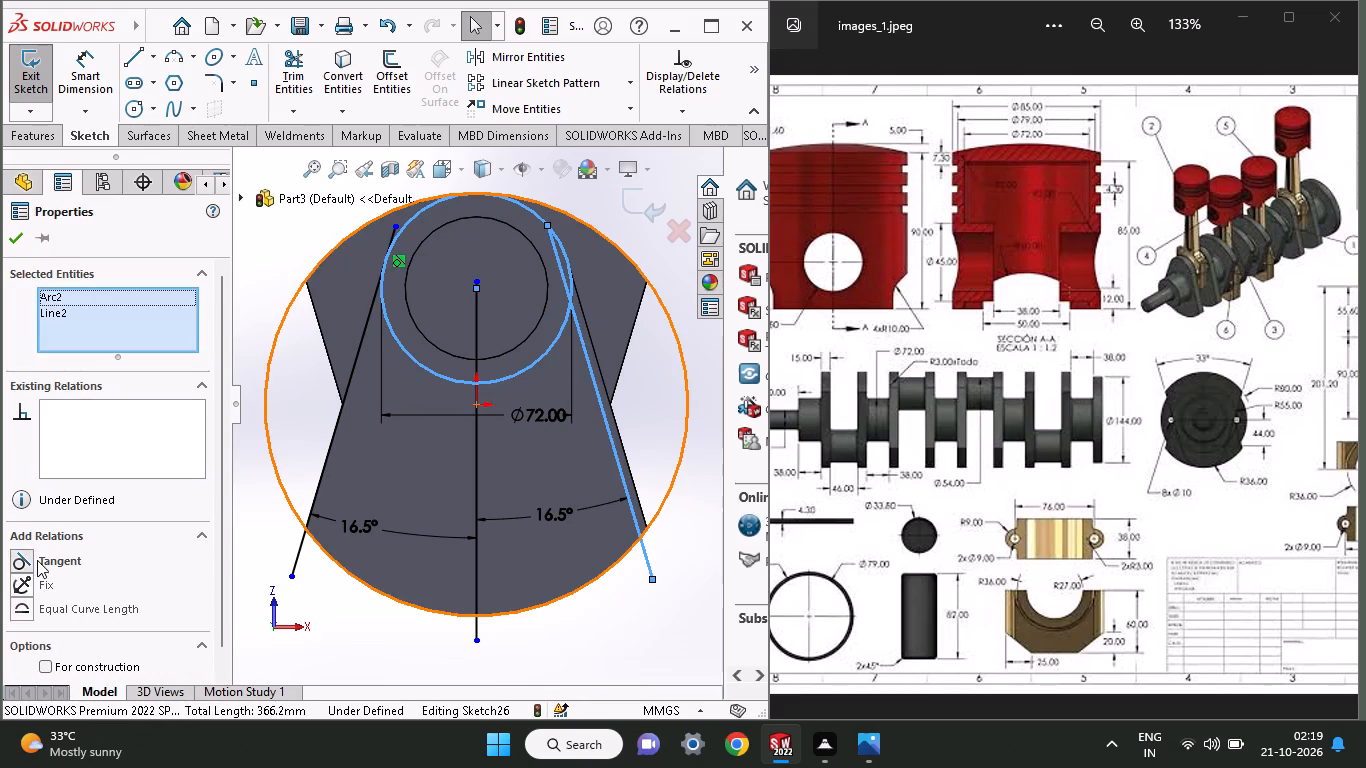
{"action": "left_click", "coordinate": [25, 232]}
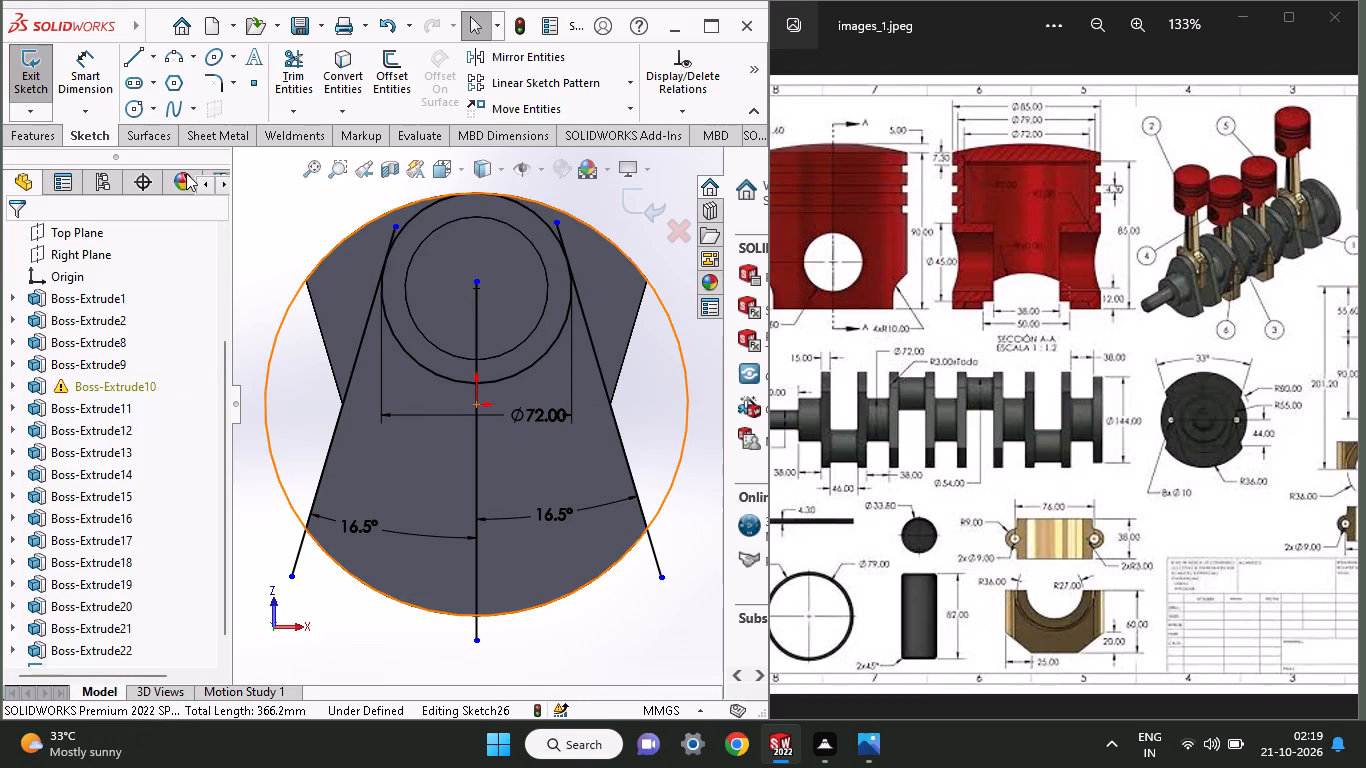
Trim the slanted lines' overhanging ends and the large circle's upper and side arcs, keeping only its bottom arc between the lines.
{"action": "left_click", "coordinate": [283, 47]}
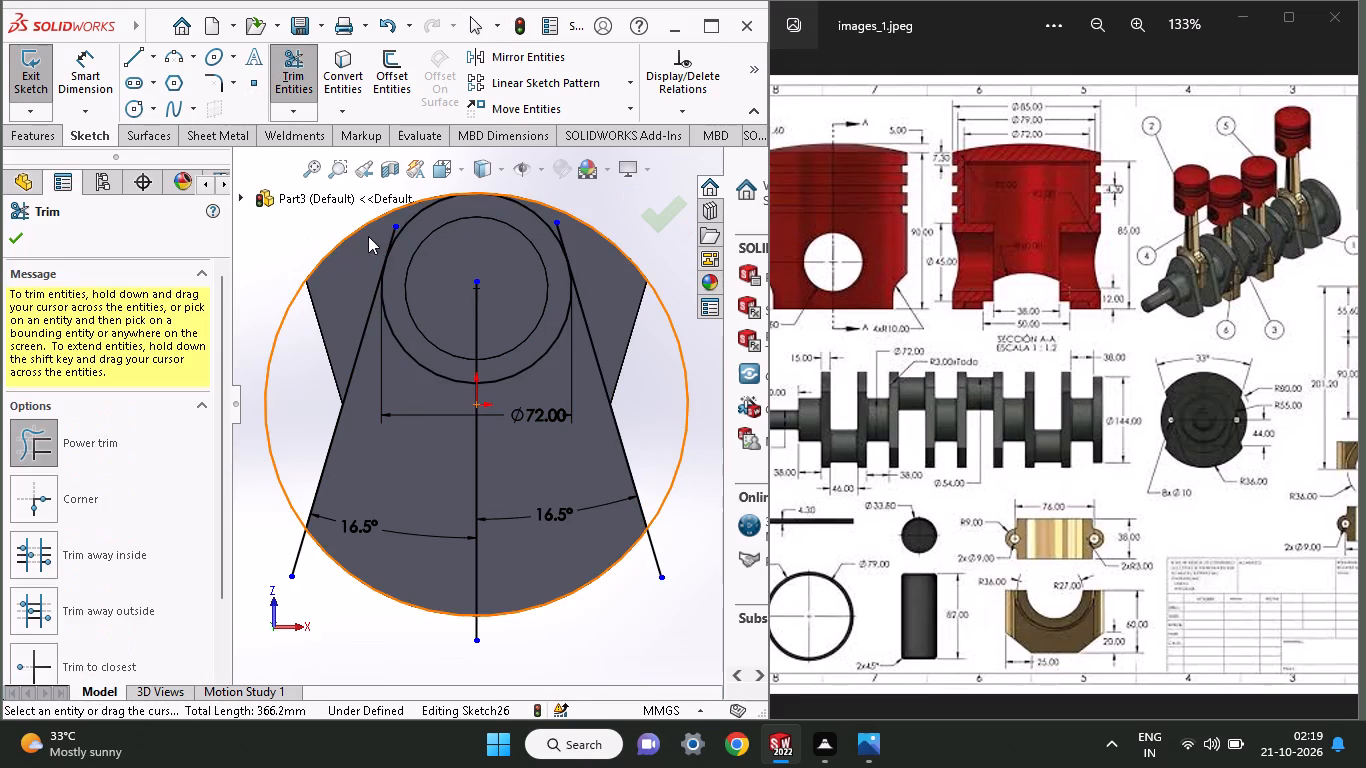
{"action": "left_click_drag", "start_coordinate": [373, 240], "coordinate": [396, 226]}
{"action": "left_click_drag", "start_coordinate": [587, 244], "coordinate": [577, 237]}
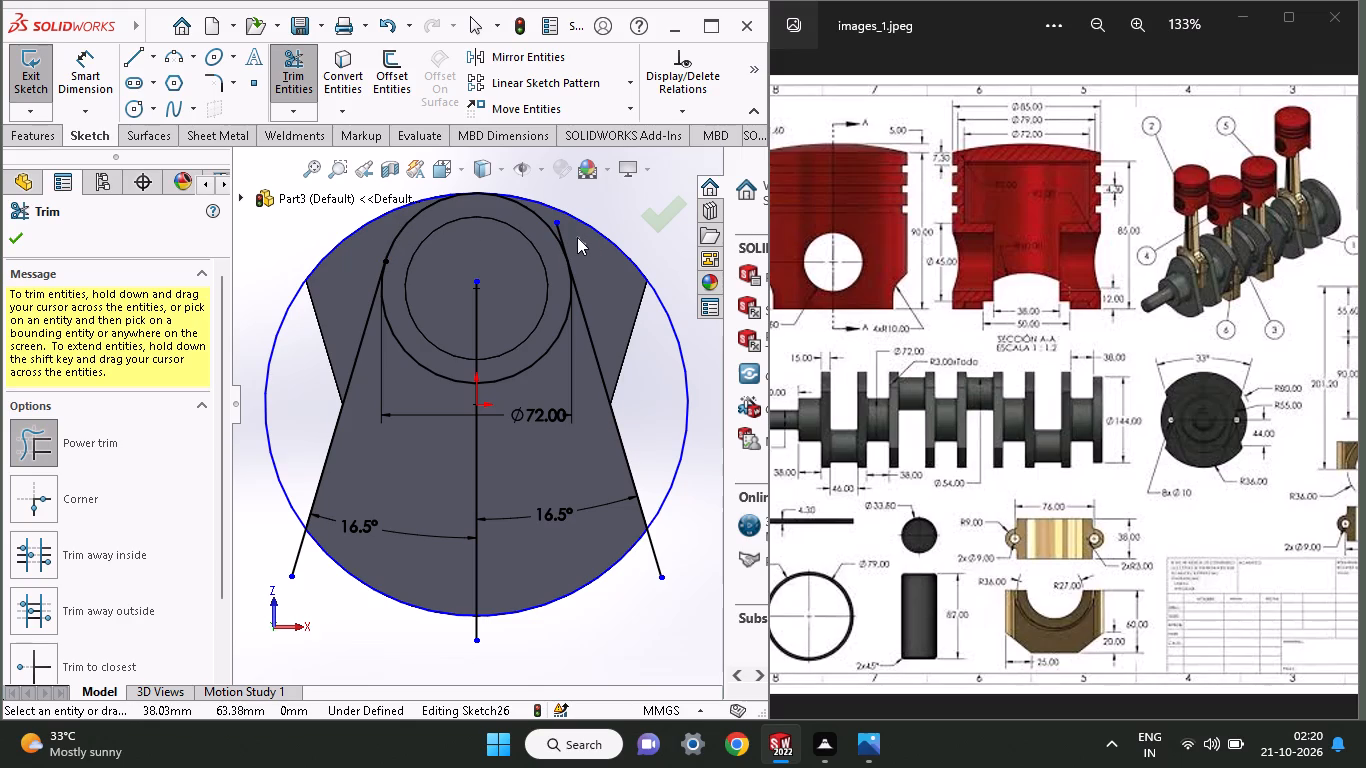
{"action": "left_click_drag", "start_coordinate": [577, 237], "coordinate": [554, 222]}
{"action": "left_click_drag", "start_coordinate": [636, 590], "coordinate": [664, 549]}
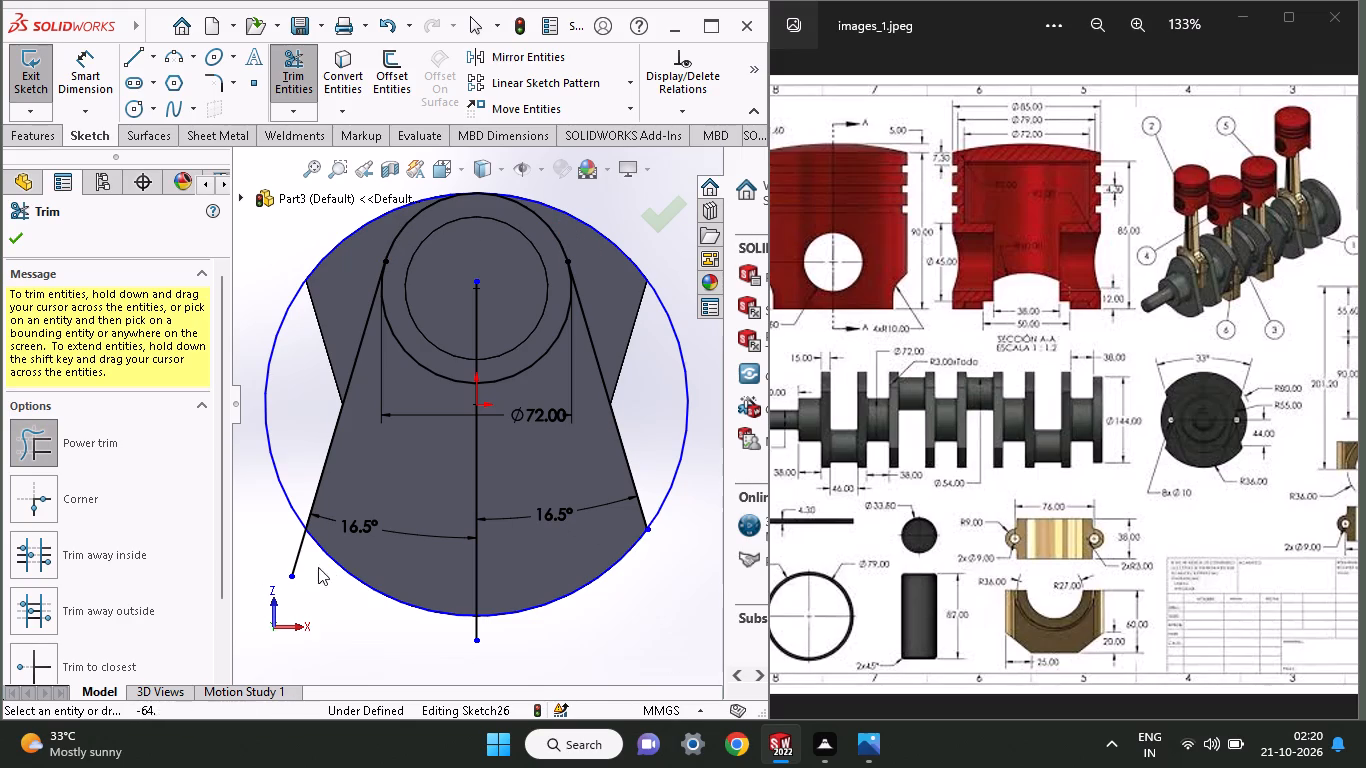
{"action": "left_click_drag", "start_coordinate": [328, 568], "coordinate": [288, 528]}
{"action": "left_click_drag", "start_coordinate": [288, 528], "coordinate": [293, 421]}
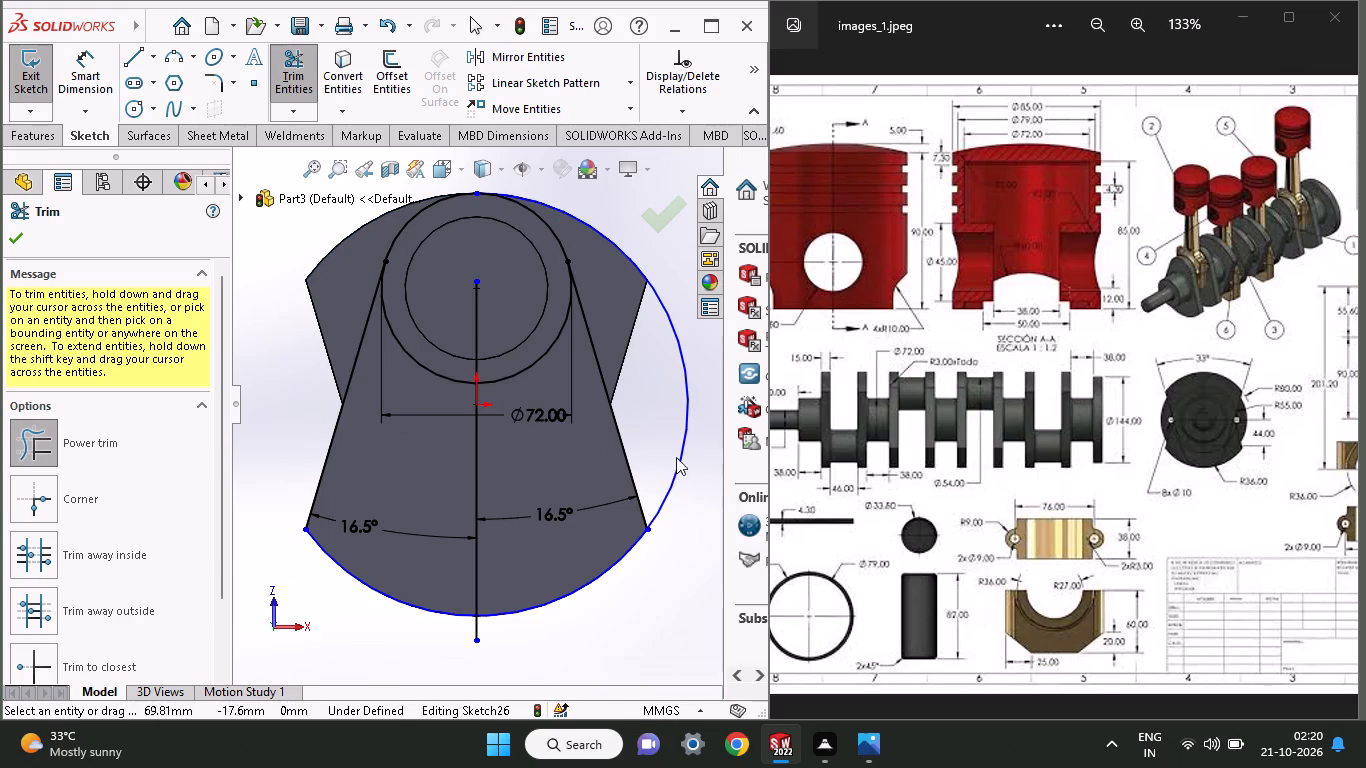
{"action": "left_click_drag", "start_coordinate": [706, 526], "coordinate": [665, 385]}
Extrude all the enclosed regions of the new web sketch, including the circle areas, to a 15 mm thickness merged with the crankshaft.
{"action": "middle_click_drag", "start_coordinate": [665, 409], "coordinate": [691, 460]}
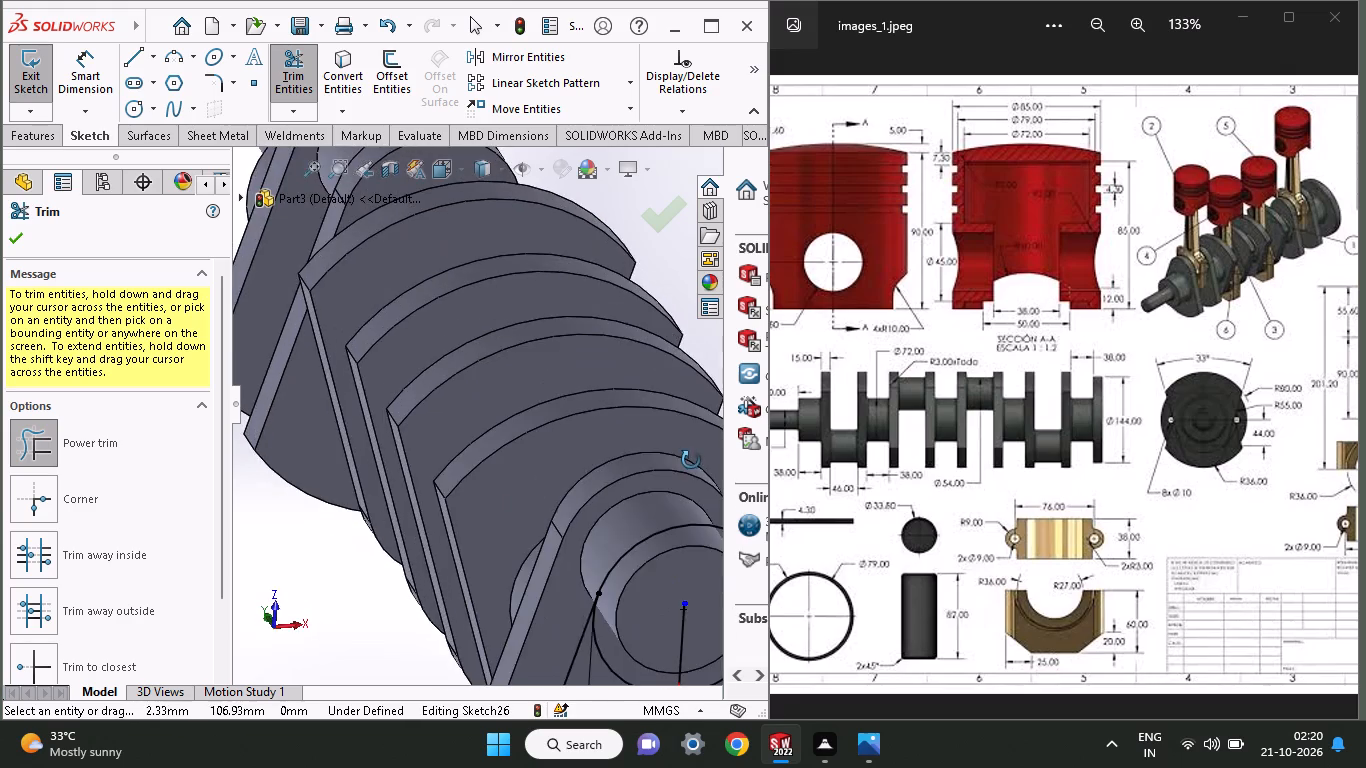
{"action": "middle_click_drag", "start_coordinate": [691, 460], "coordinate": [674, 421]}
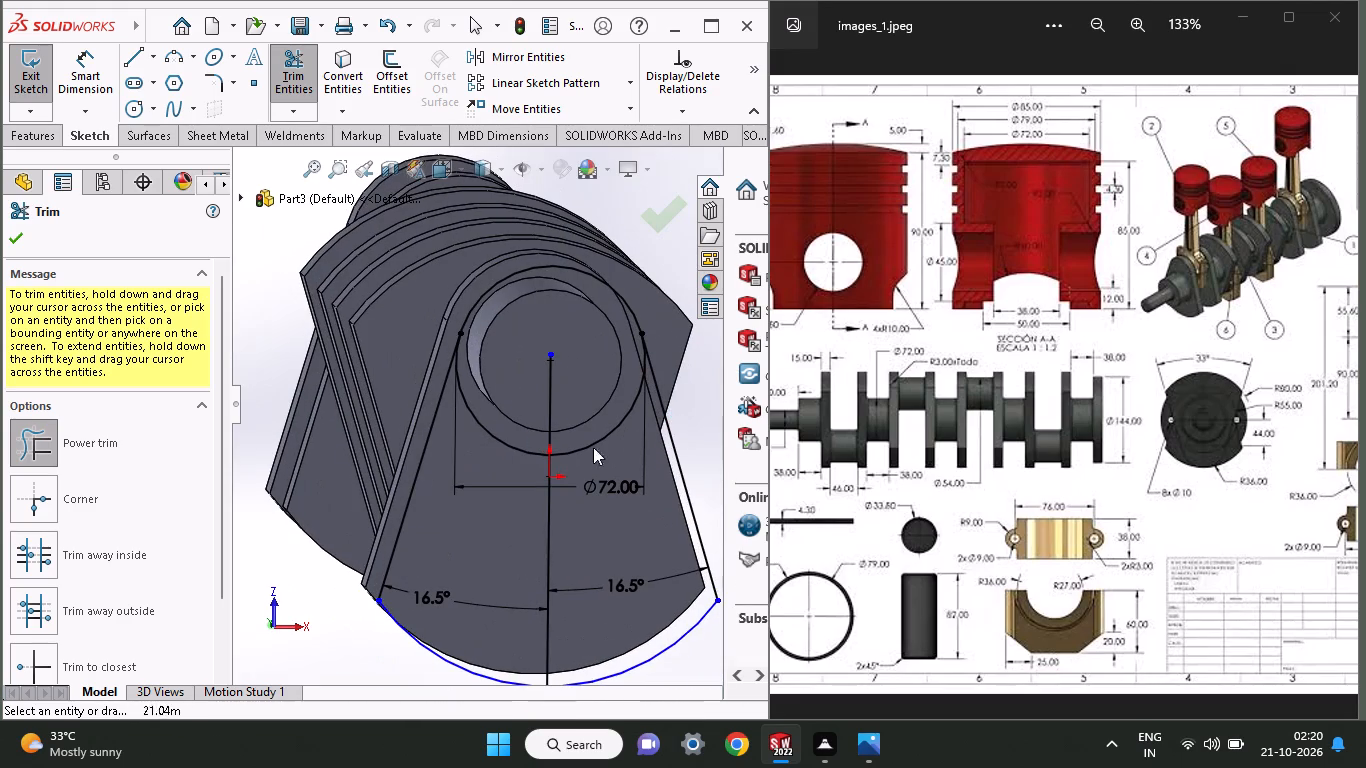
{"action": "left_click", "coordinate": [29, 133]}
{"action": "left_click", "coordinate": [41, 97]}
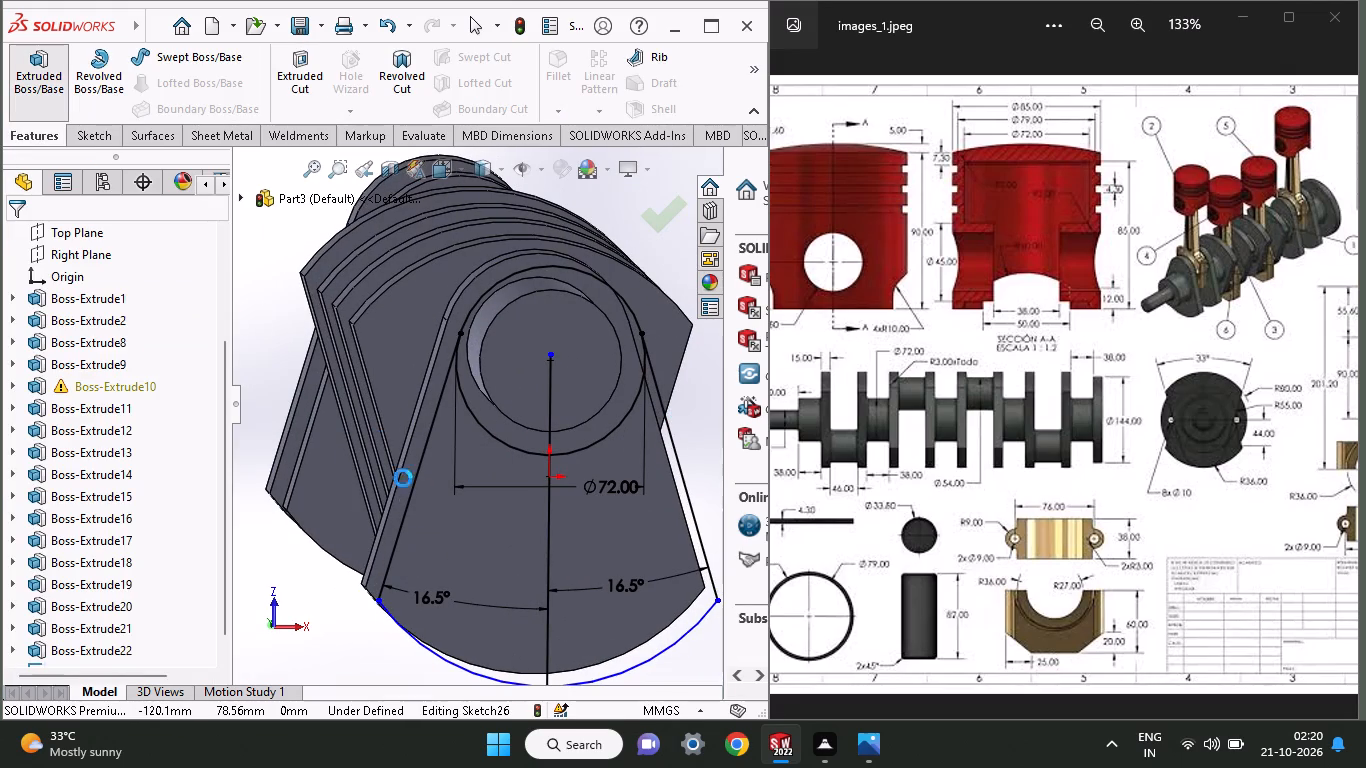
{"action": "left_click", "coordinate": [489, 552]}
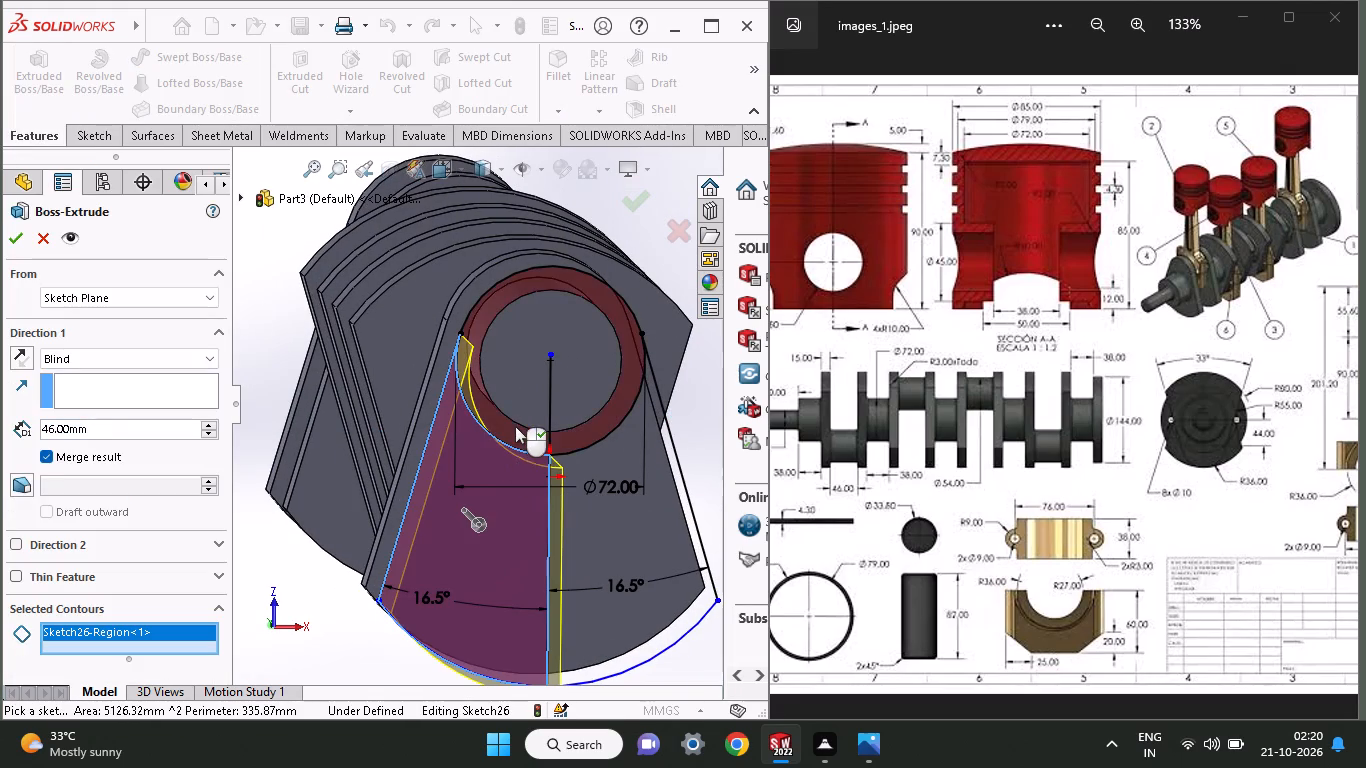
{"action": "left_click", "coordinate": [510, 426]}
{"action": "left_click", "coordinate": [534, 391]}
{"action": "left_click", "coordinate": [595, 581]}
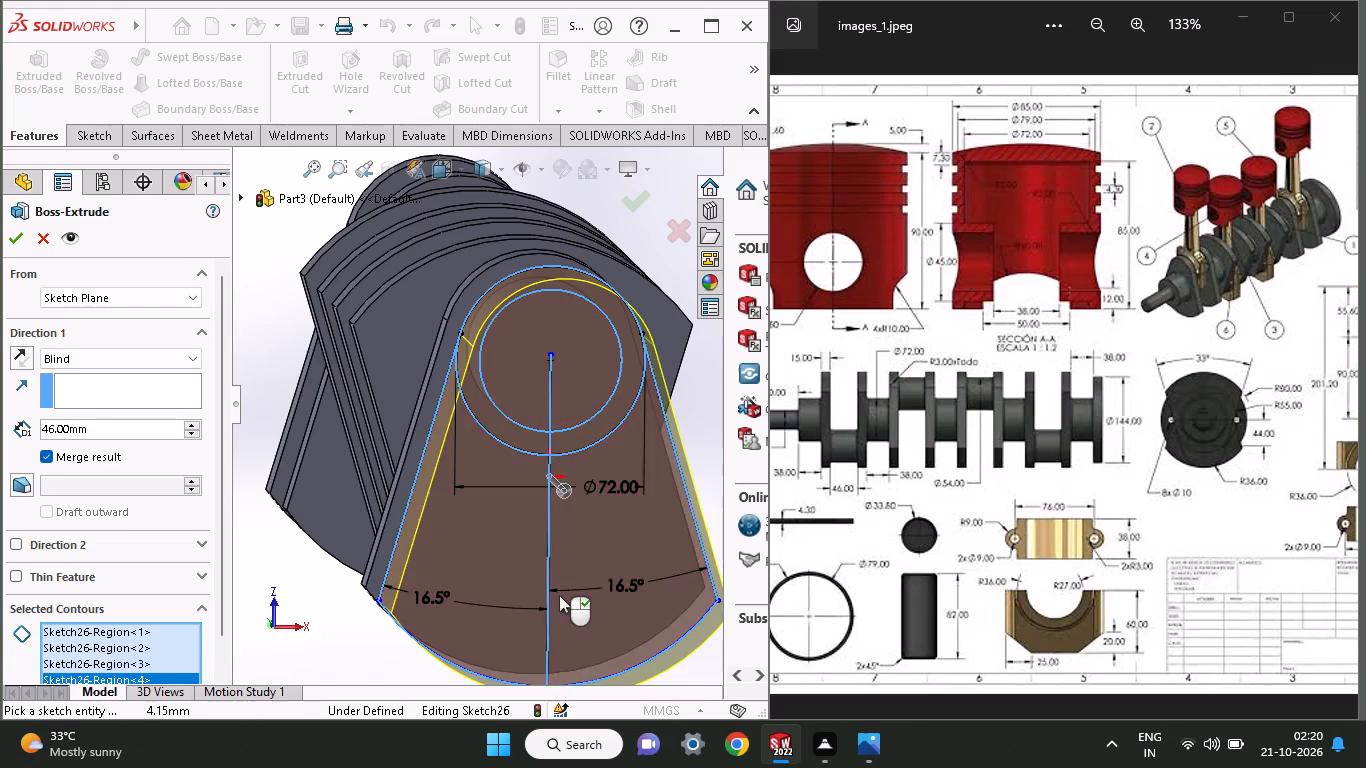
{"action": "middle_click_drag", "start_coordinate": [559, 595], "coordinate": [565, 622]}
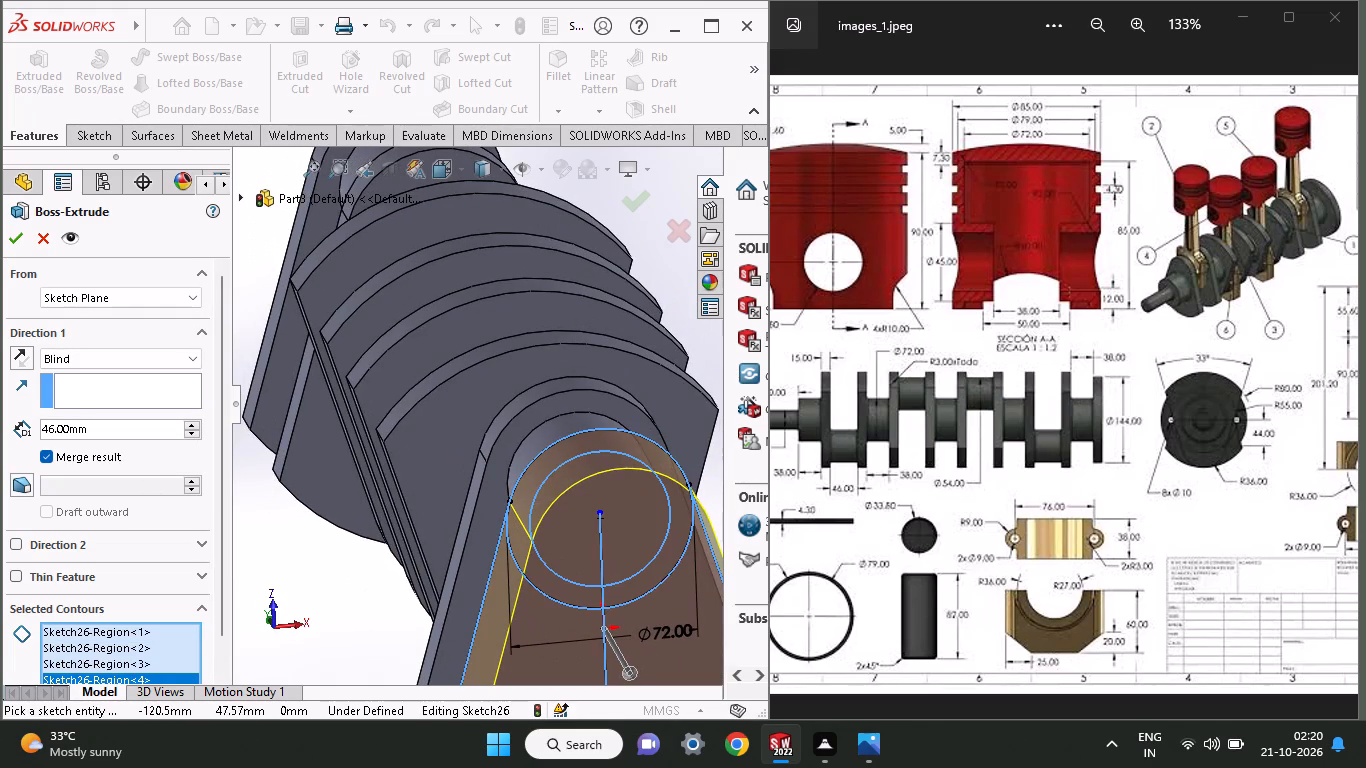
{"action": "left_click_drag", "start_coordinate": [118, 434], "coordinate": [0, 429]}
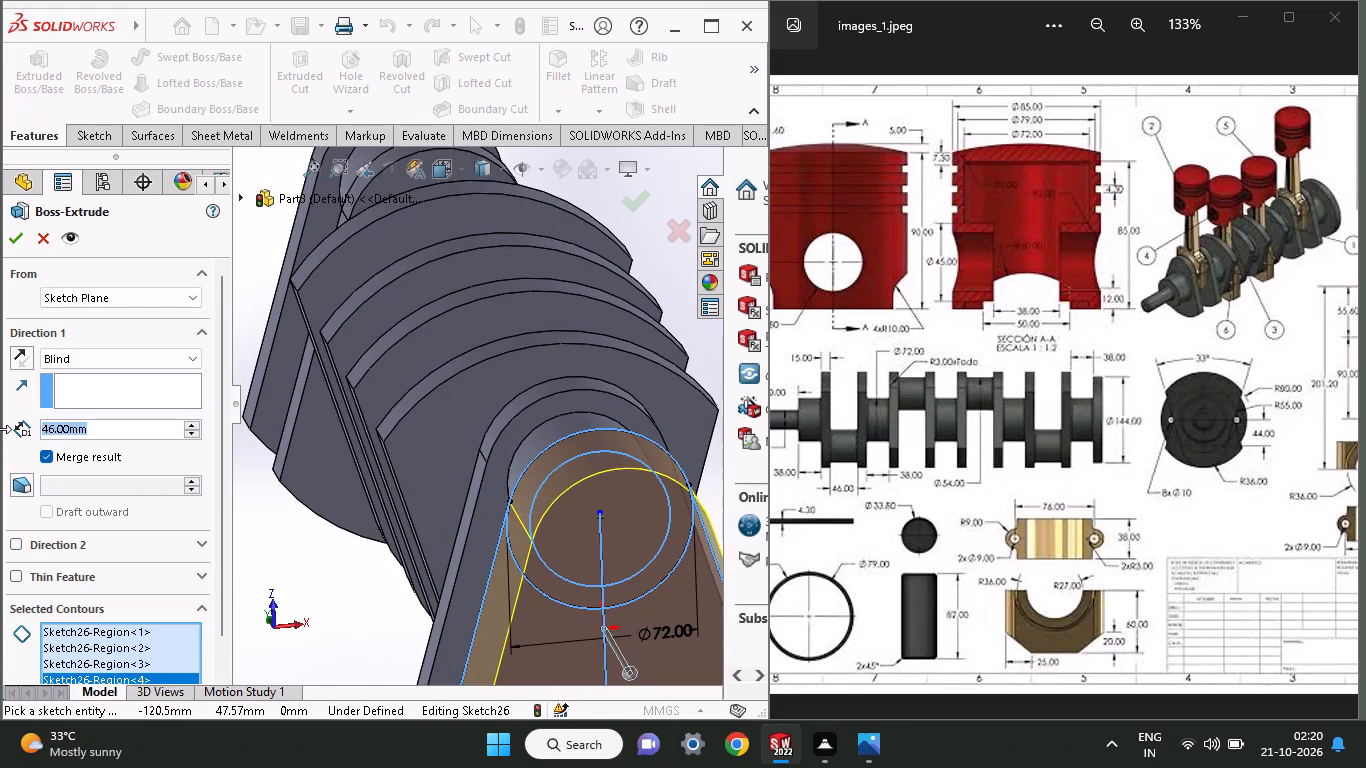
{"action": "key", "text": "1"}
{"action": "key", "text": "5"}
{"action": "key", "text": "Return"}
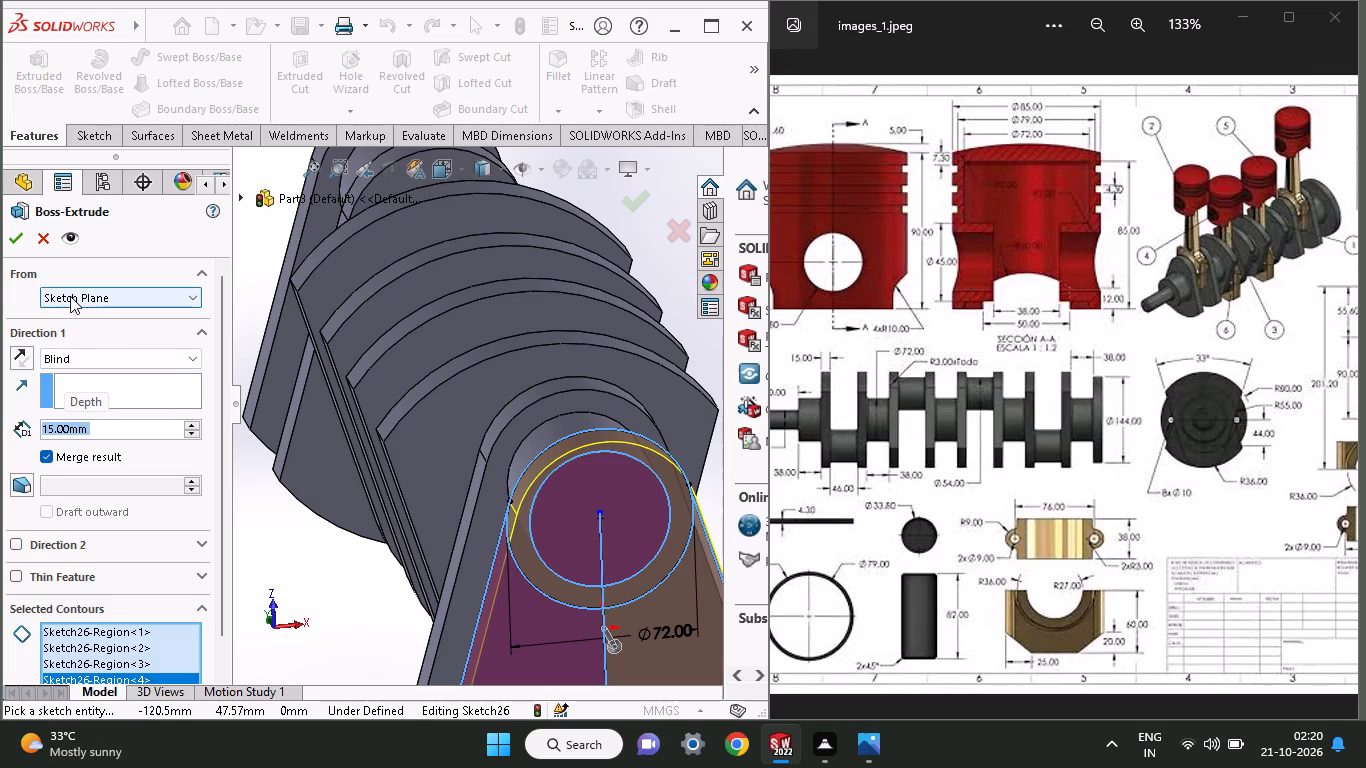
{"action": "left_click", "coordinate": [6, 244]}
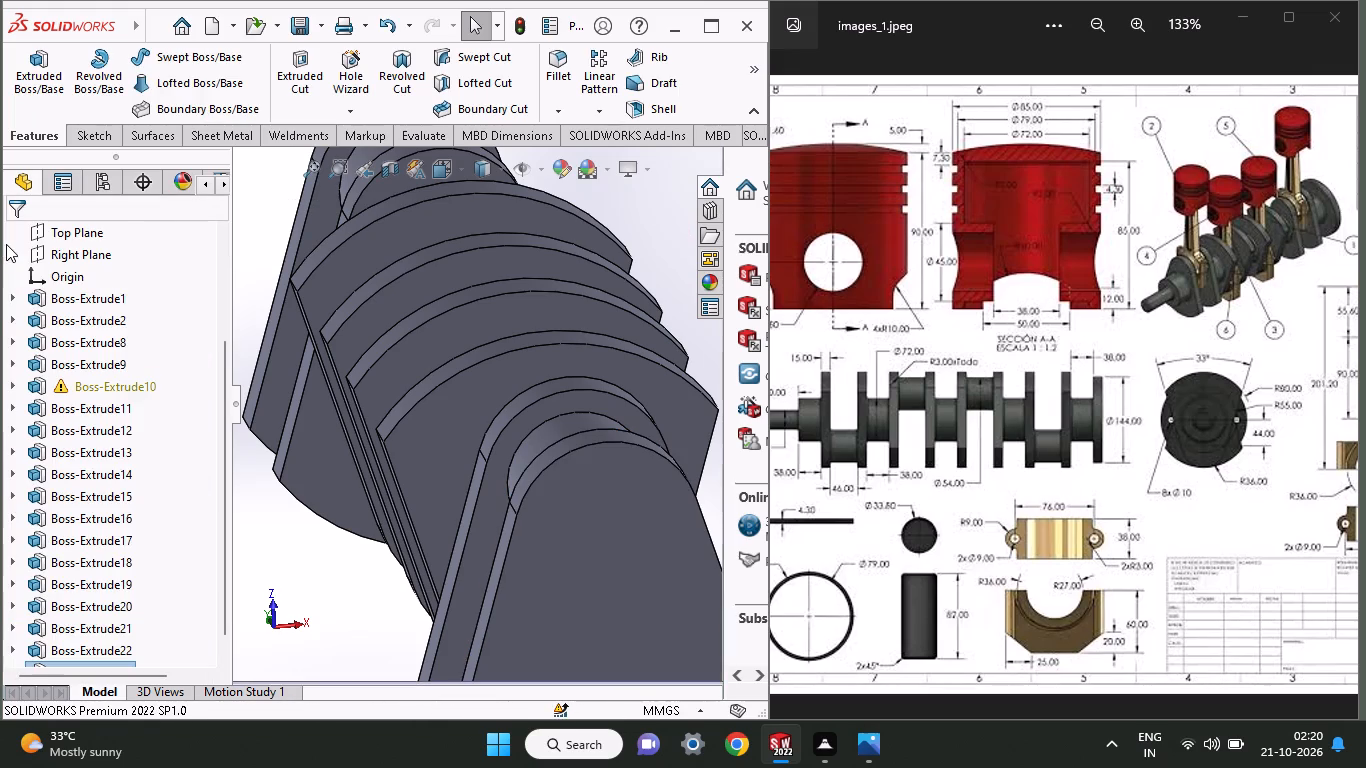
Examine the crankshaft from several angles to check the arrangement of its webs, crankpins and journals.
{"action": "scroll", "coordinate": [373, 454], "scroll_direction": "up", "scroll_amount": 4, "text": "ctrl"}
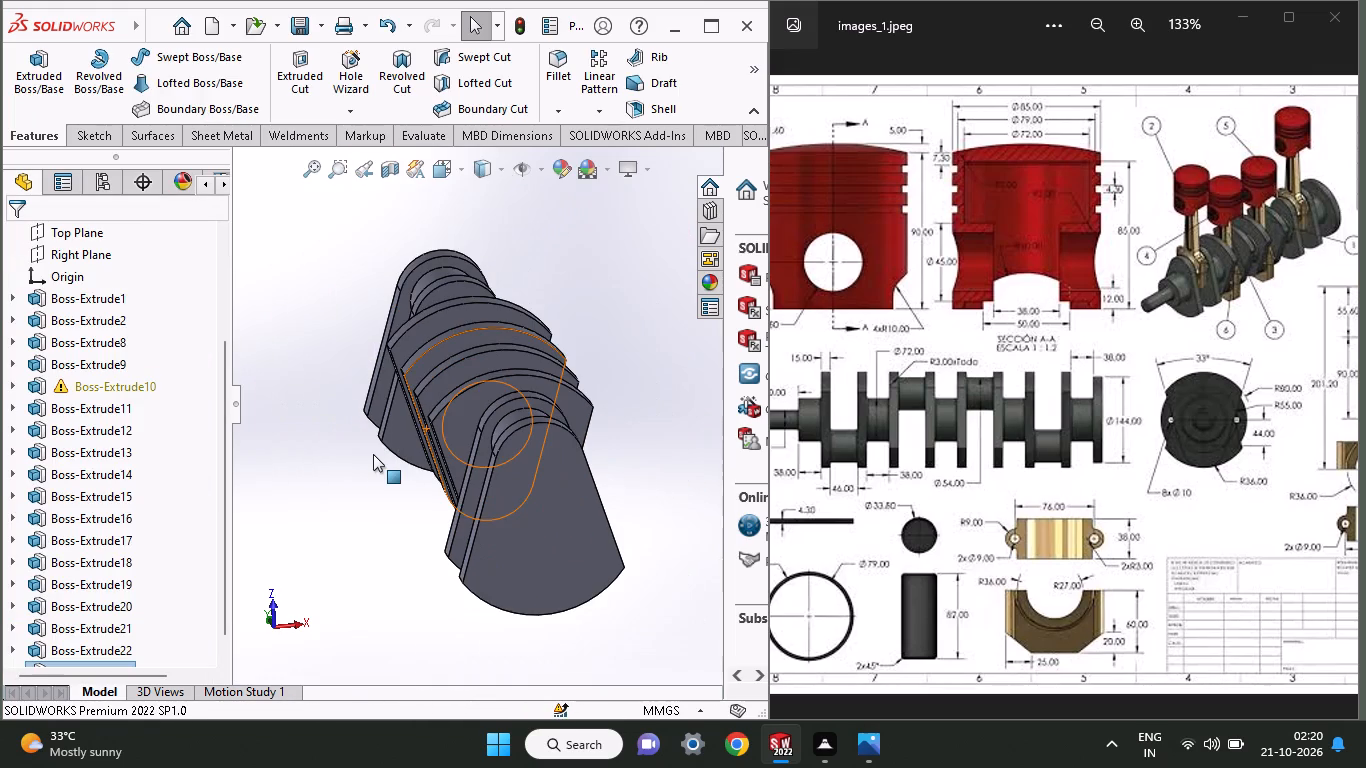
{"action": "middle_click", "coordinate": [373, 454]}
{"action": "middle_click_drag", "start_coordinate": [517, 353], "coordinate": [587, 410]}
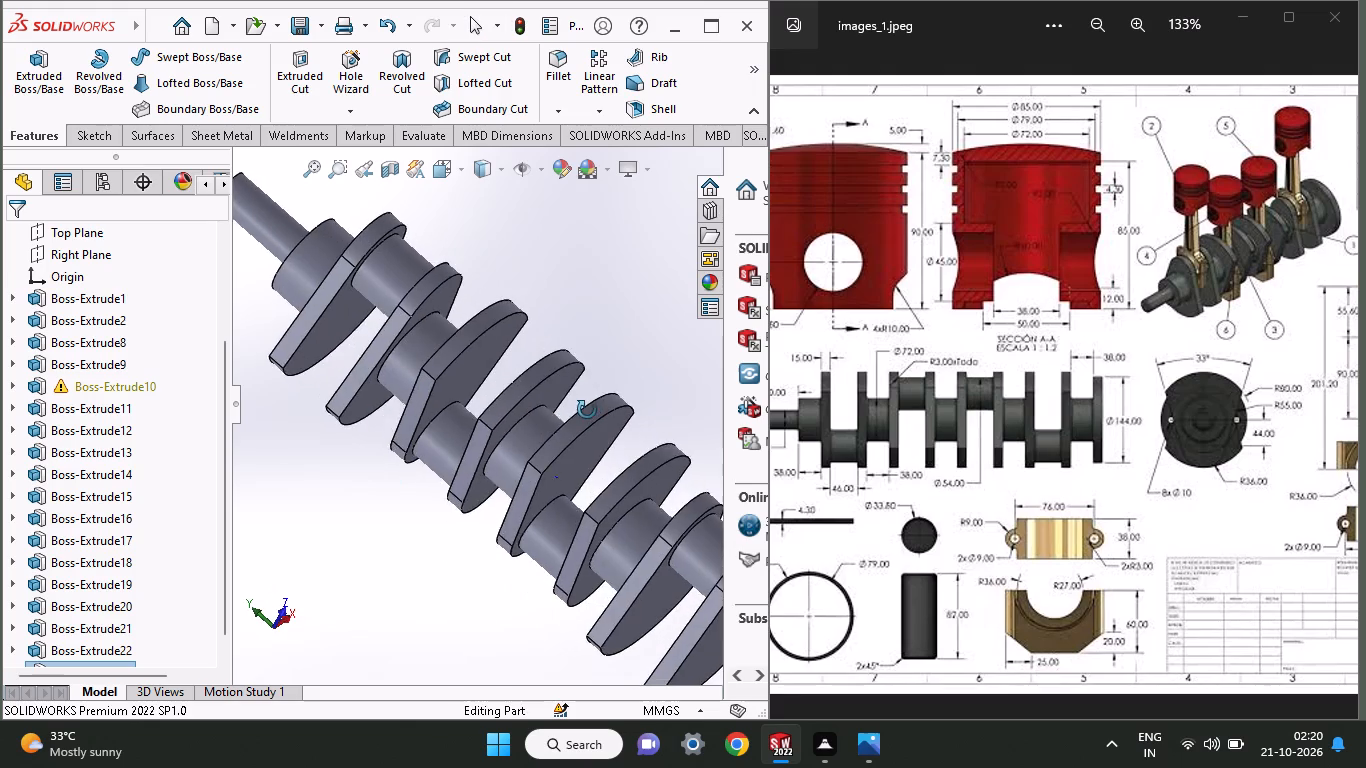
{"action": "middle_click_drag", "start_coordinate": [587, 410], "coordinate": [537, 347]}
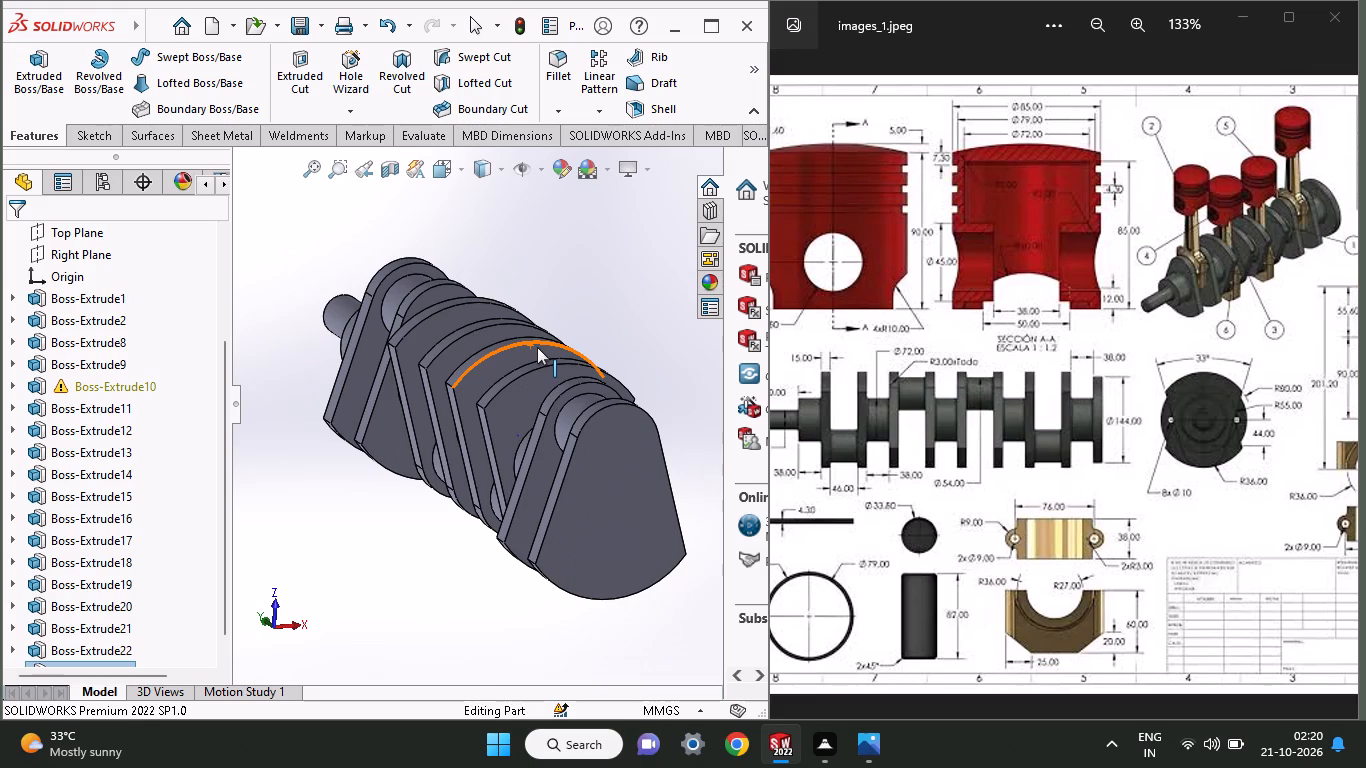
{"action": "middle_click_drag", "start_coordinate": [438, 304], "coordinate": [449, 311]}
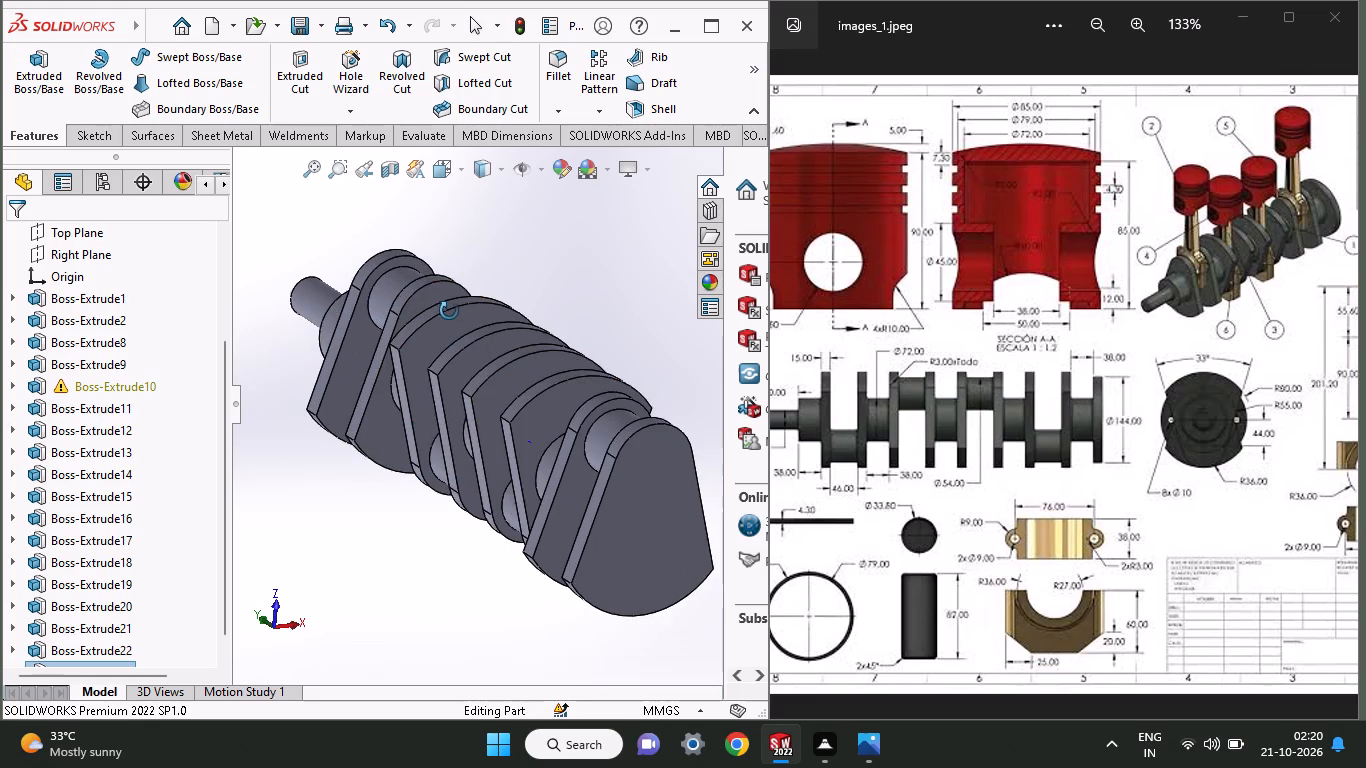
{"action": "middle_click_drag", "start_coordinate": [449, 311], "coordinate": [541, 315]}
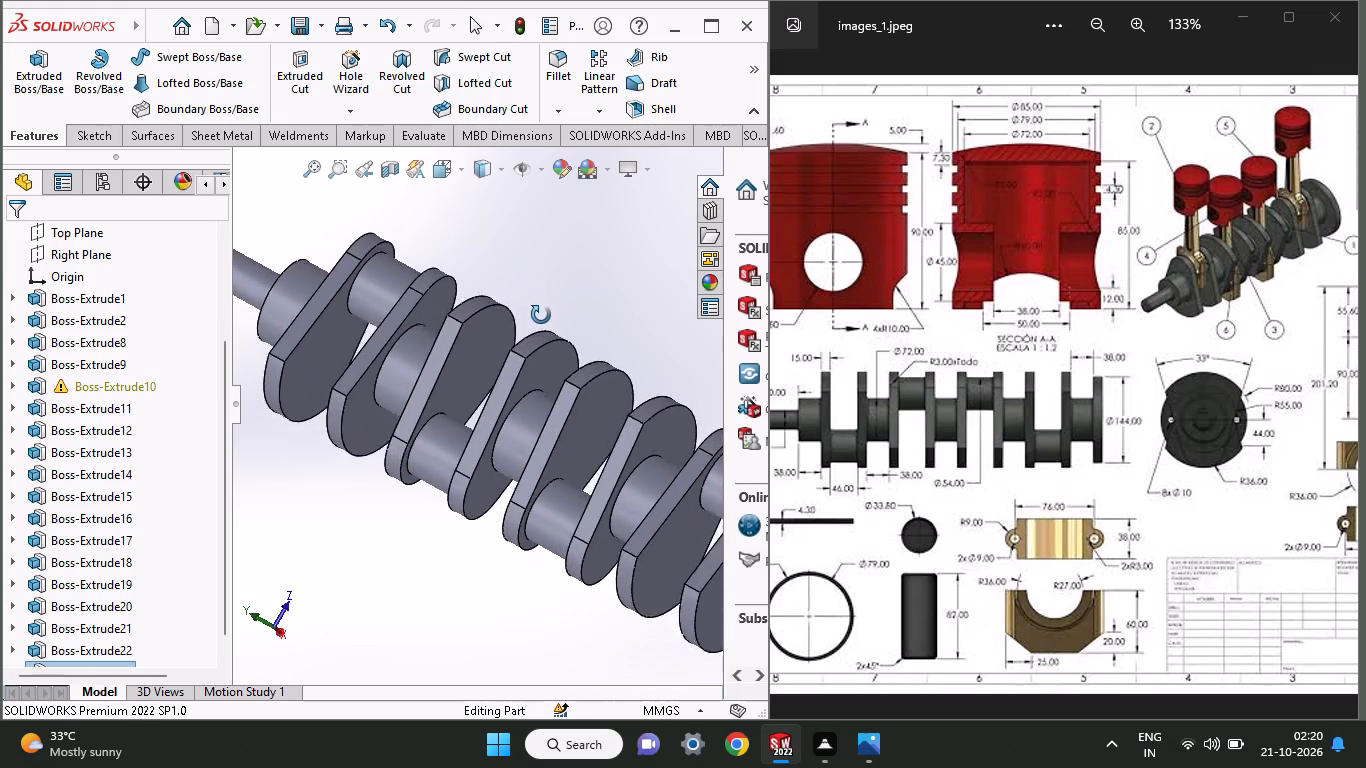
{"action": "middle_click_drag", "start_coordinate": [541, 315], "coordinate": [484, 340]}
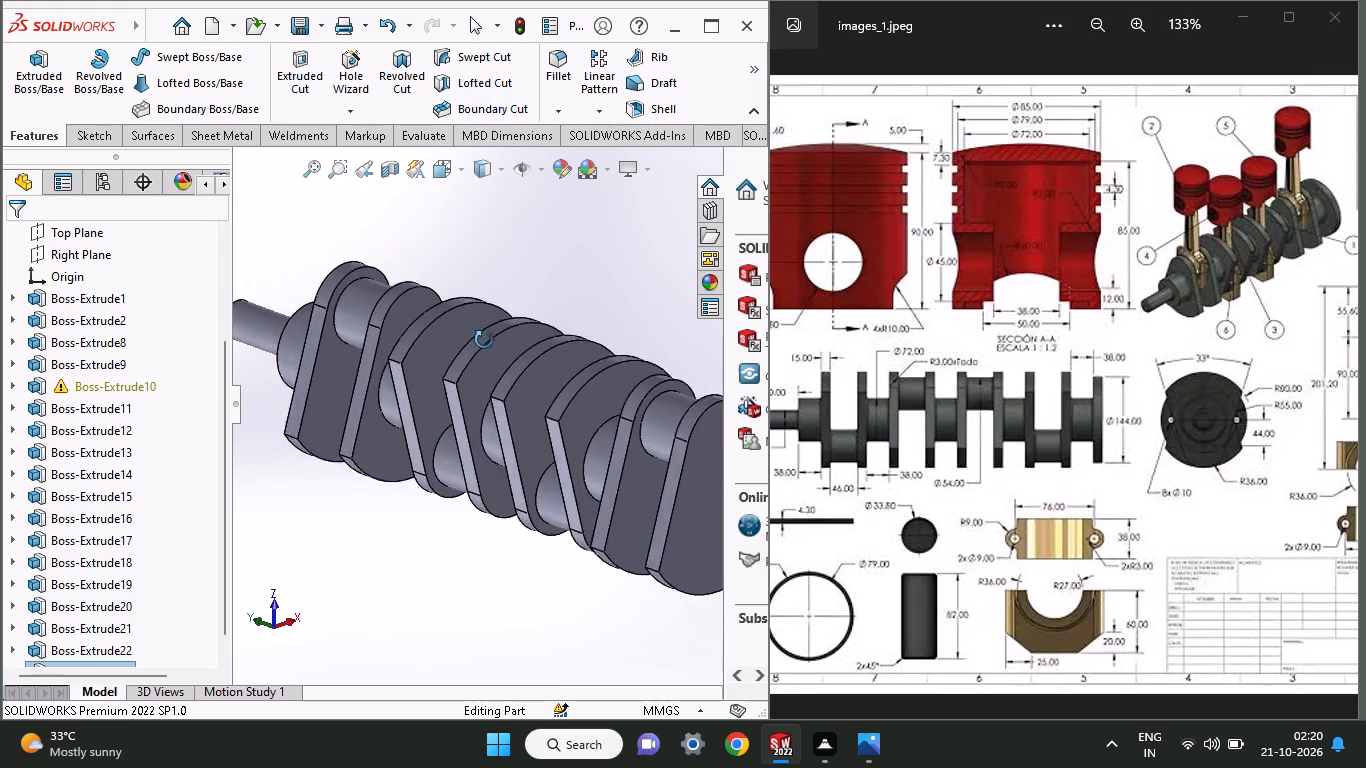
{"action": "middle_click_drag", "start_coordinate": [484, 340], "coordinate": [444, 353]}
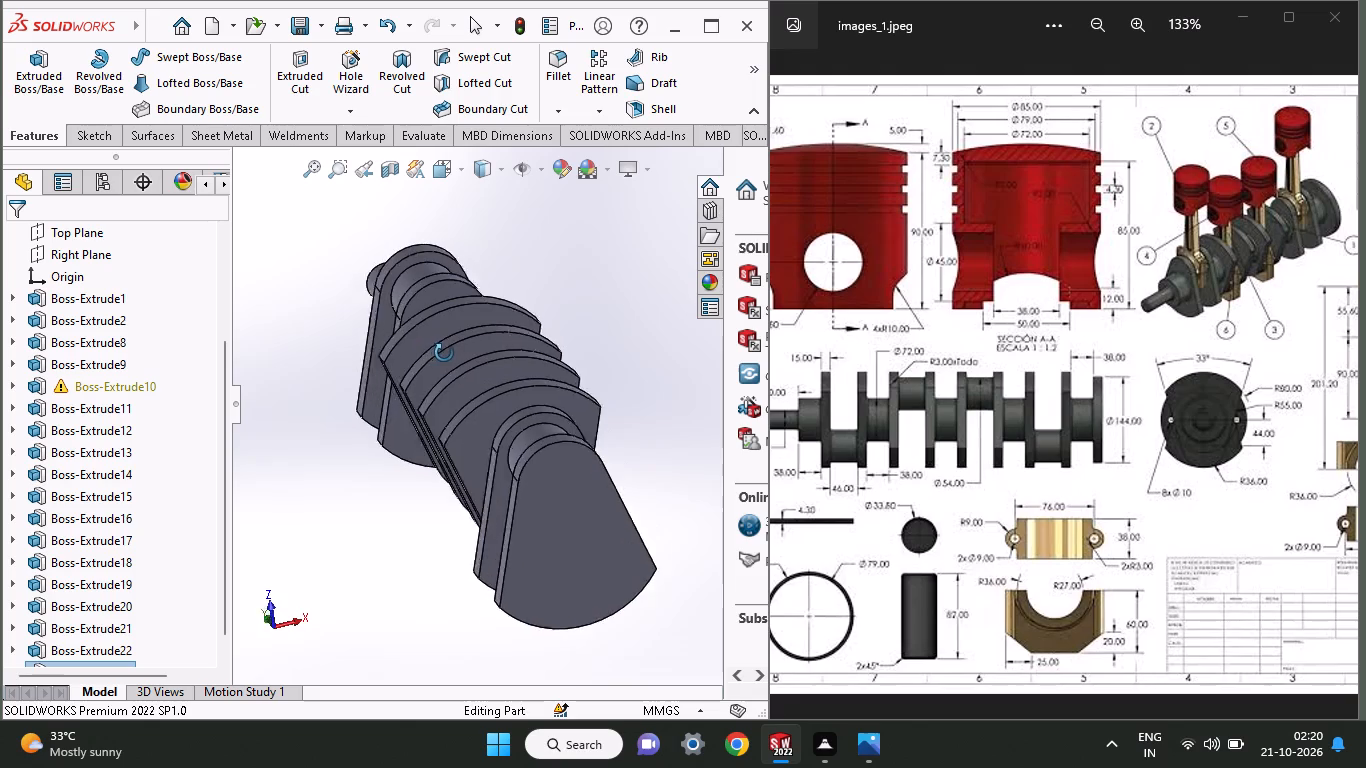
{"action": "middle_click_drag", "start_coordinate": [444, 353], "coordinate": [479, 344]}
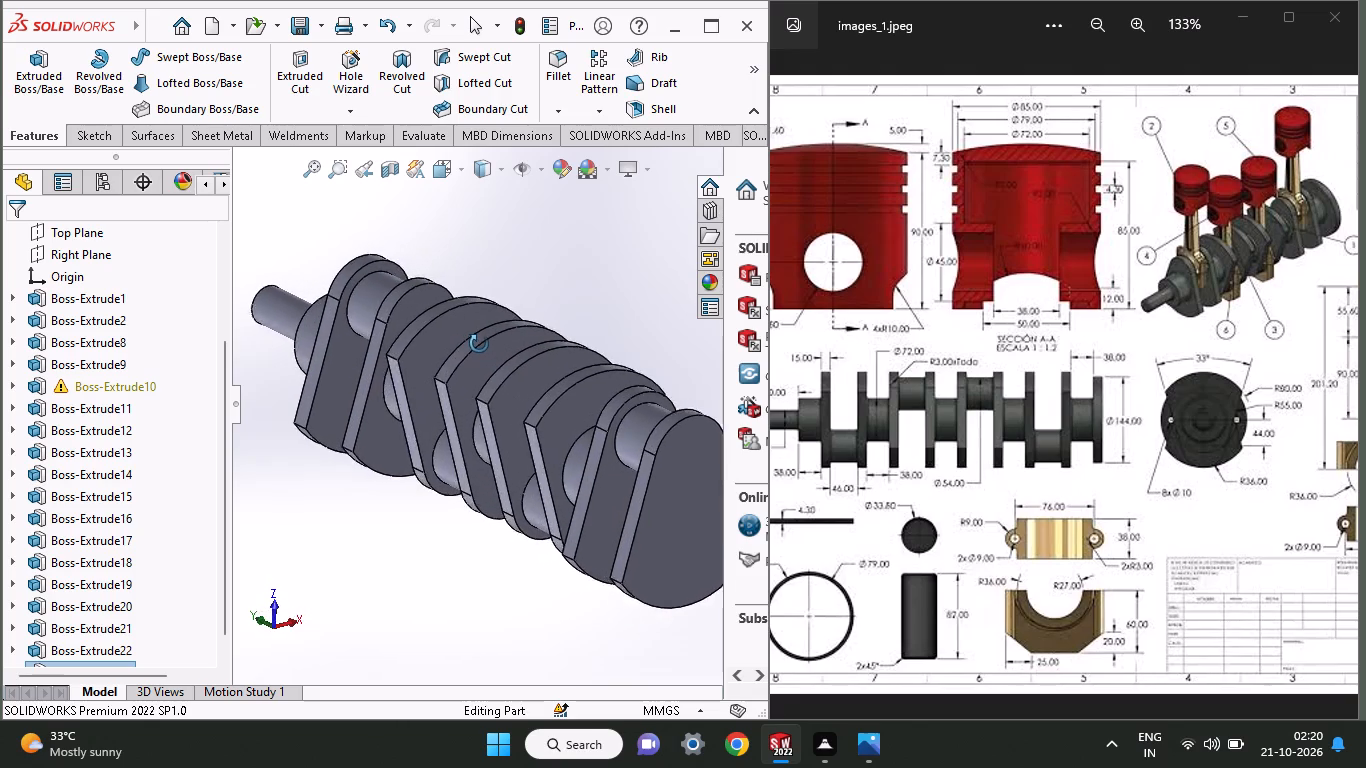
{"action": "middle_click_drag", "start_coordinate": [479, 344], "coordinate": [505, 342]}
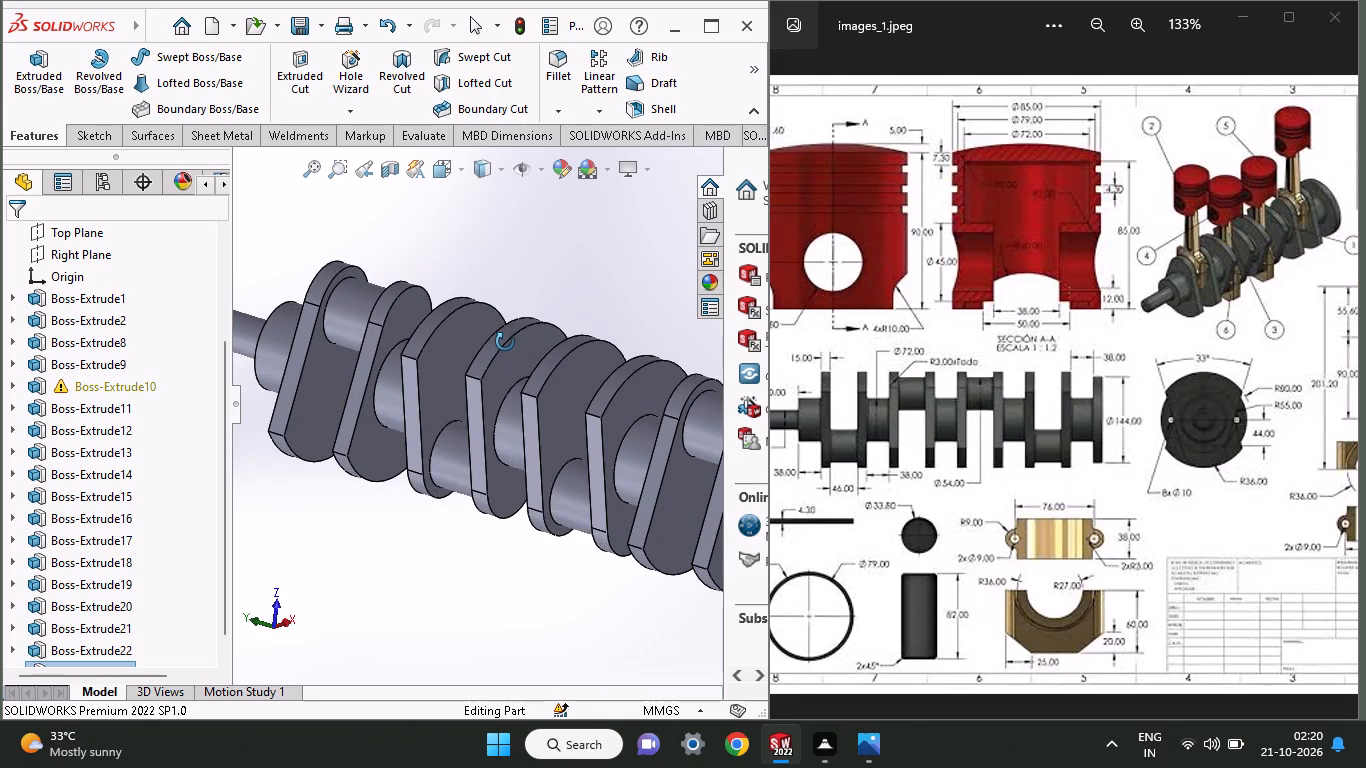
{"action": "middle_click_drag", "start_coordinate": [505, 342], "coordinate": [397, 339]}
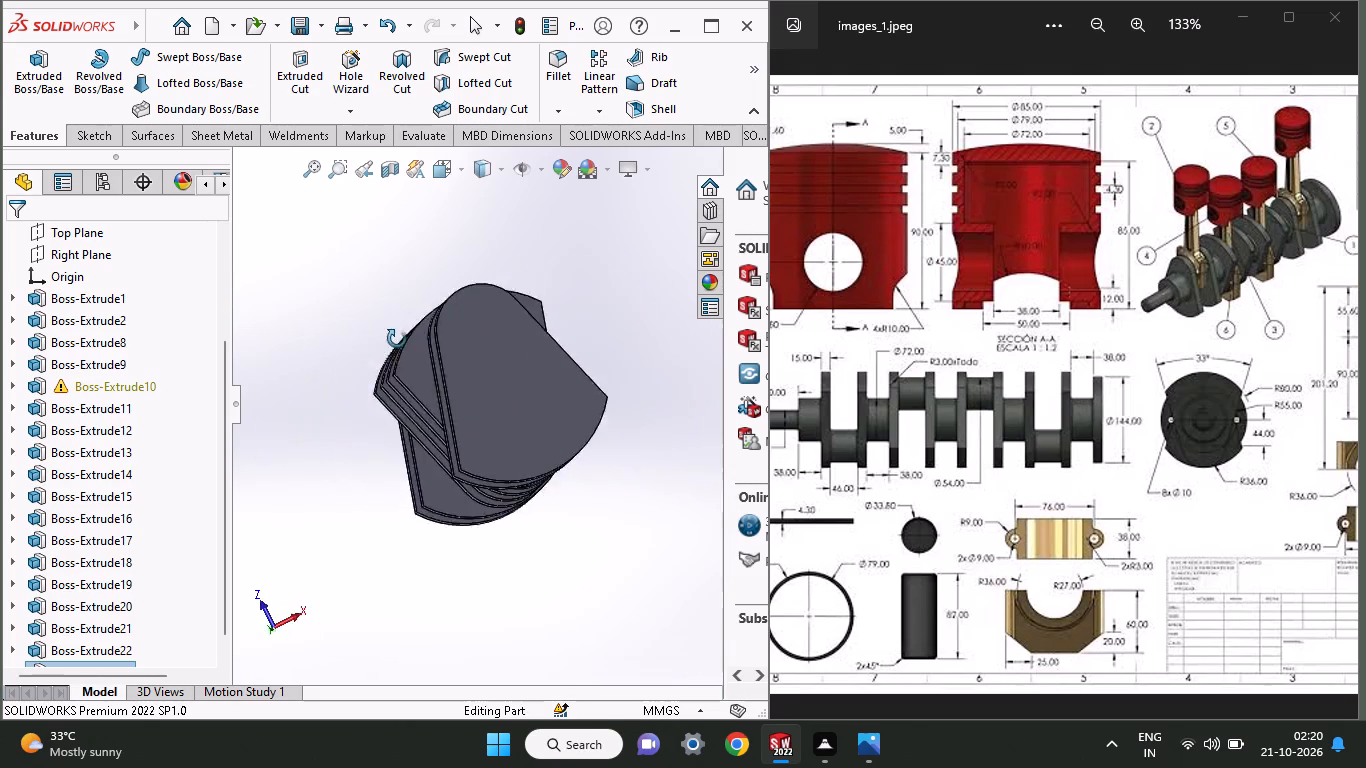
{"action": "middle_click_drag", "start_coordinate": [397, 339], "coordinate": [426, 373]}
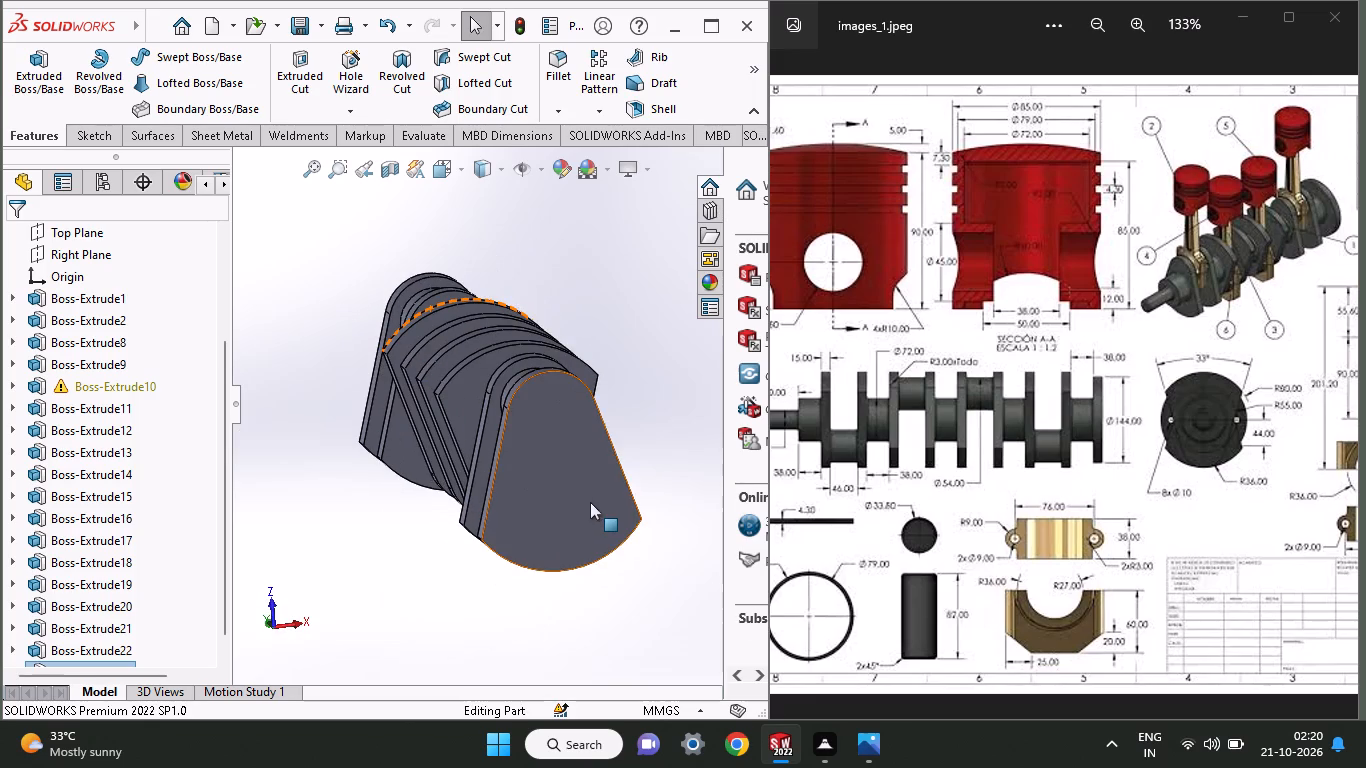
Sketch a circle centred on the origin on the end web's outer face and dimension its diameter to 72 mm.
{"action": "left_click", "coordinate": [570, 488]}
{"action": "left_click", "coordinate": [661, 433]}
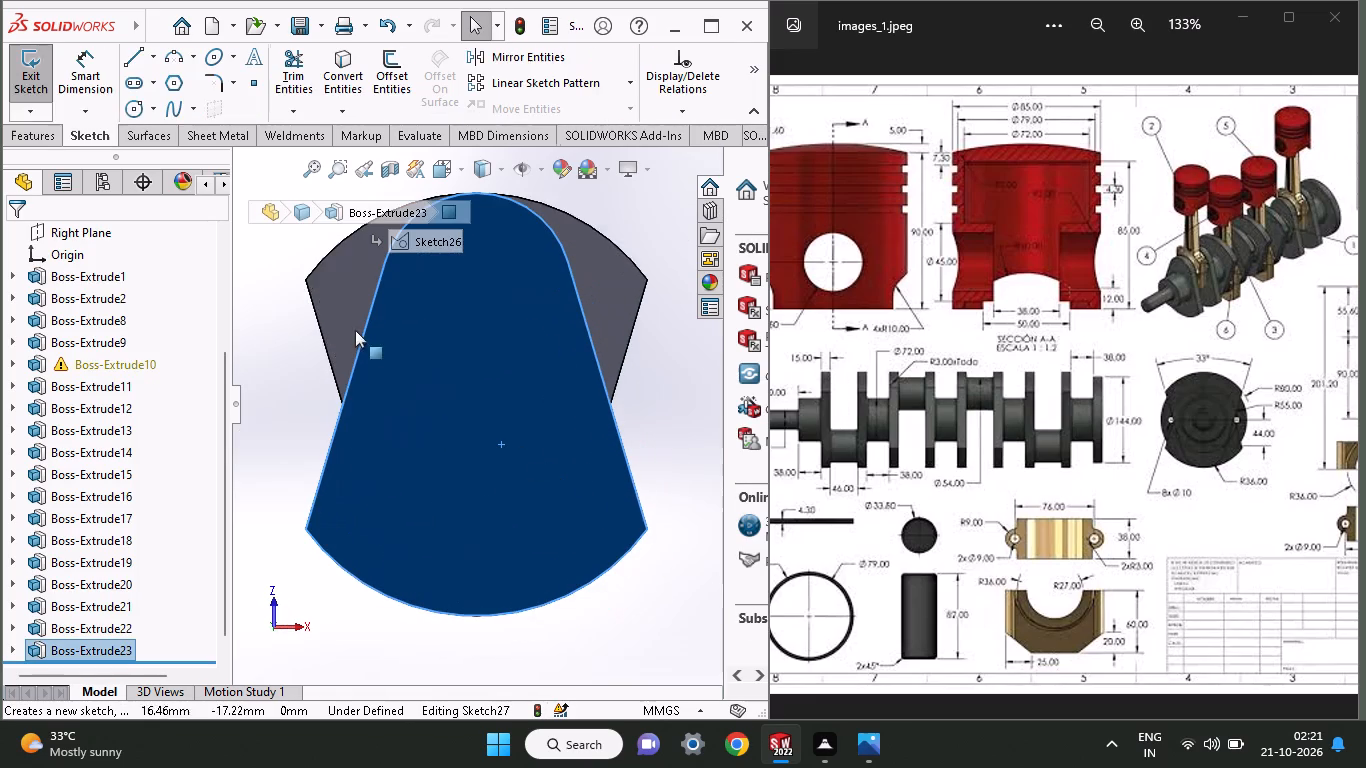
{"action": "left_click", "coordinate": [138, 108]}
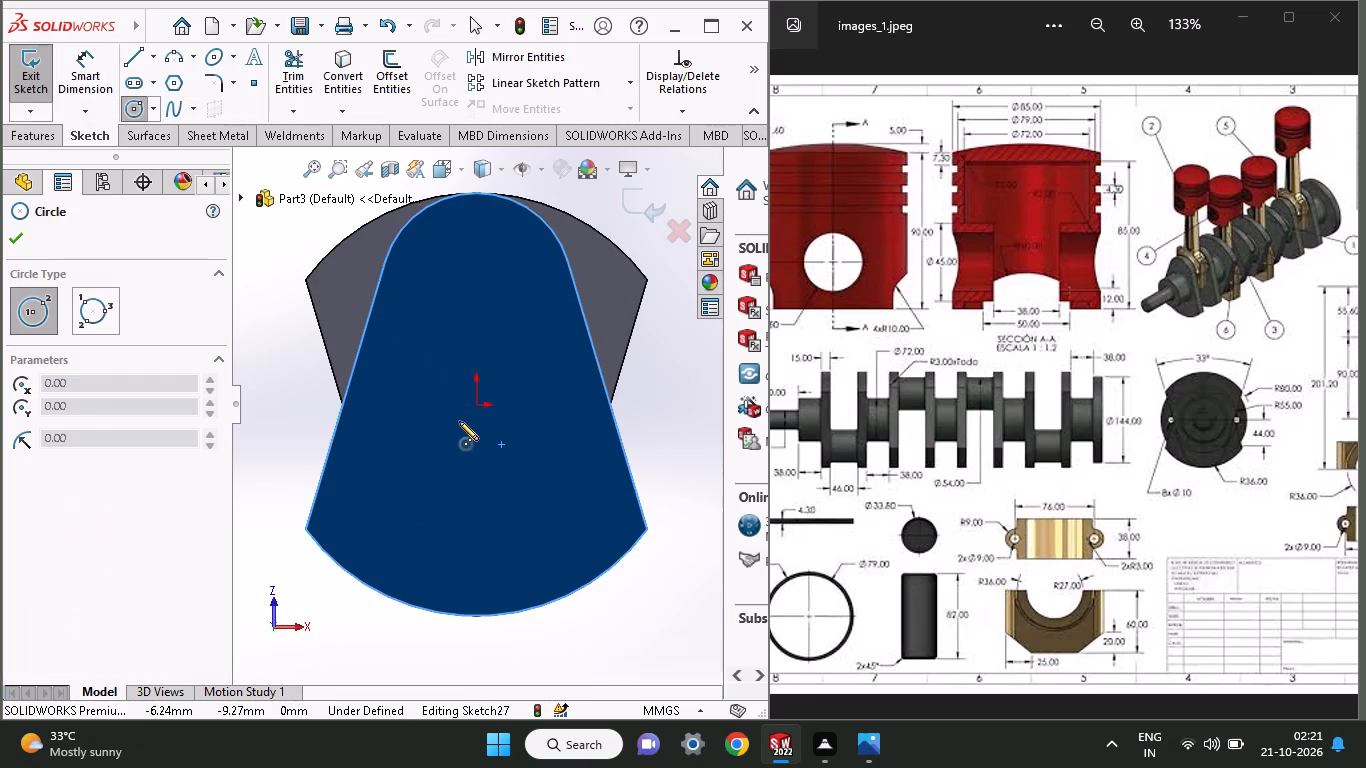
{"action": "left_click", "coordinate": [476, 403]}
{"action": "left_click", "coordinate": [568, 454]}
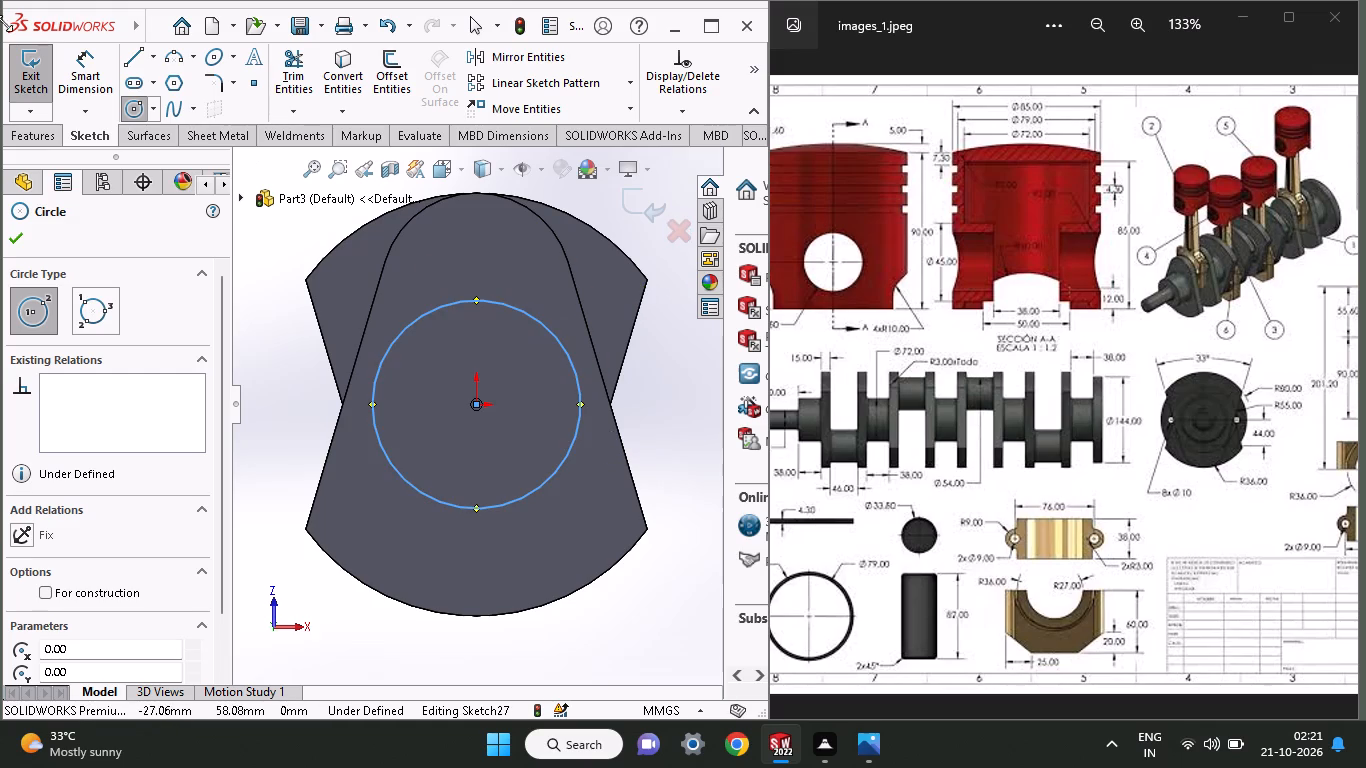
{"action": "left_click", "coordinate": [103, 60]}
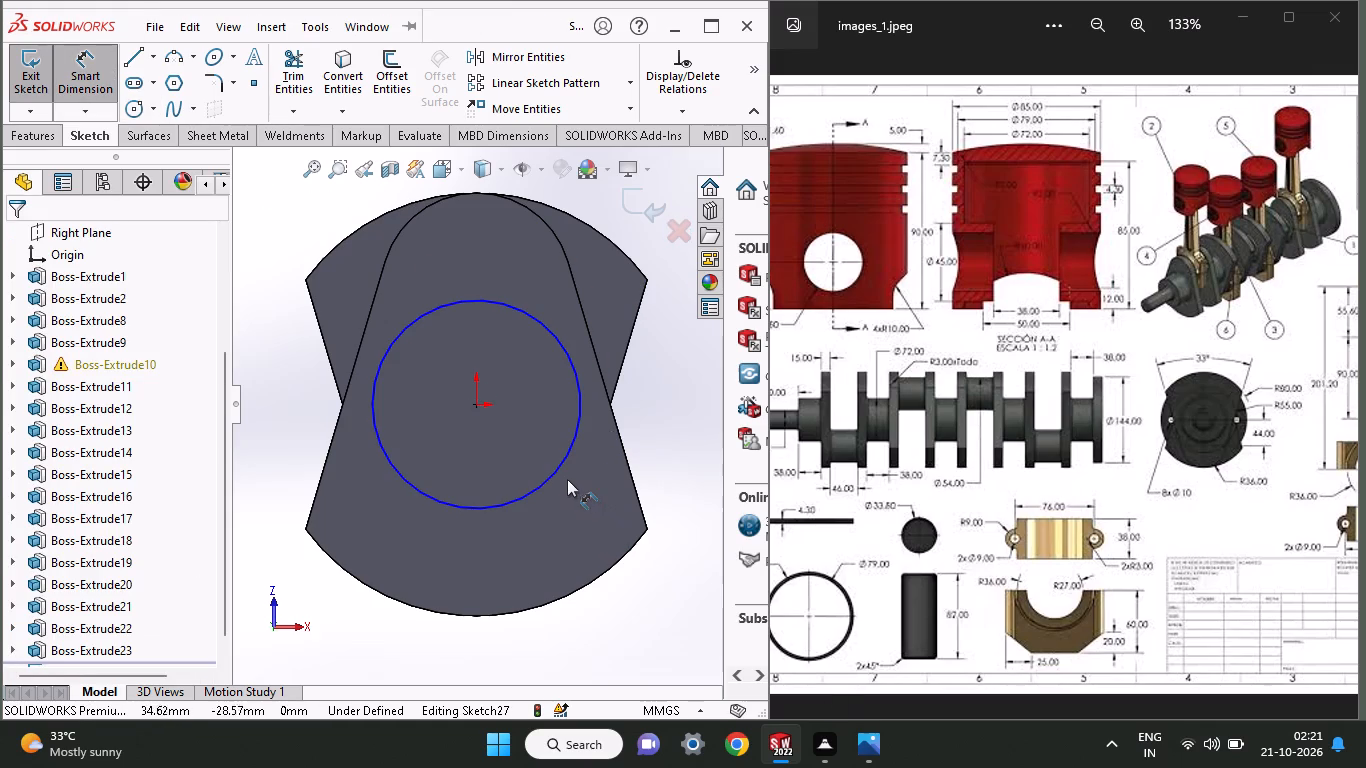
{"action": "left_click", "coordinate": [547, 475]}
{"action": "left_click", "coordinate": [566, 521]}
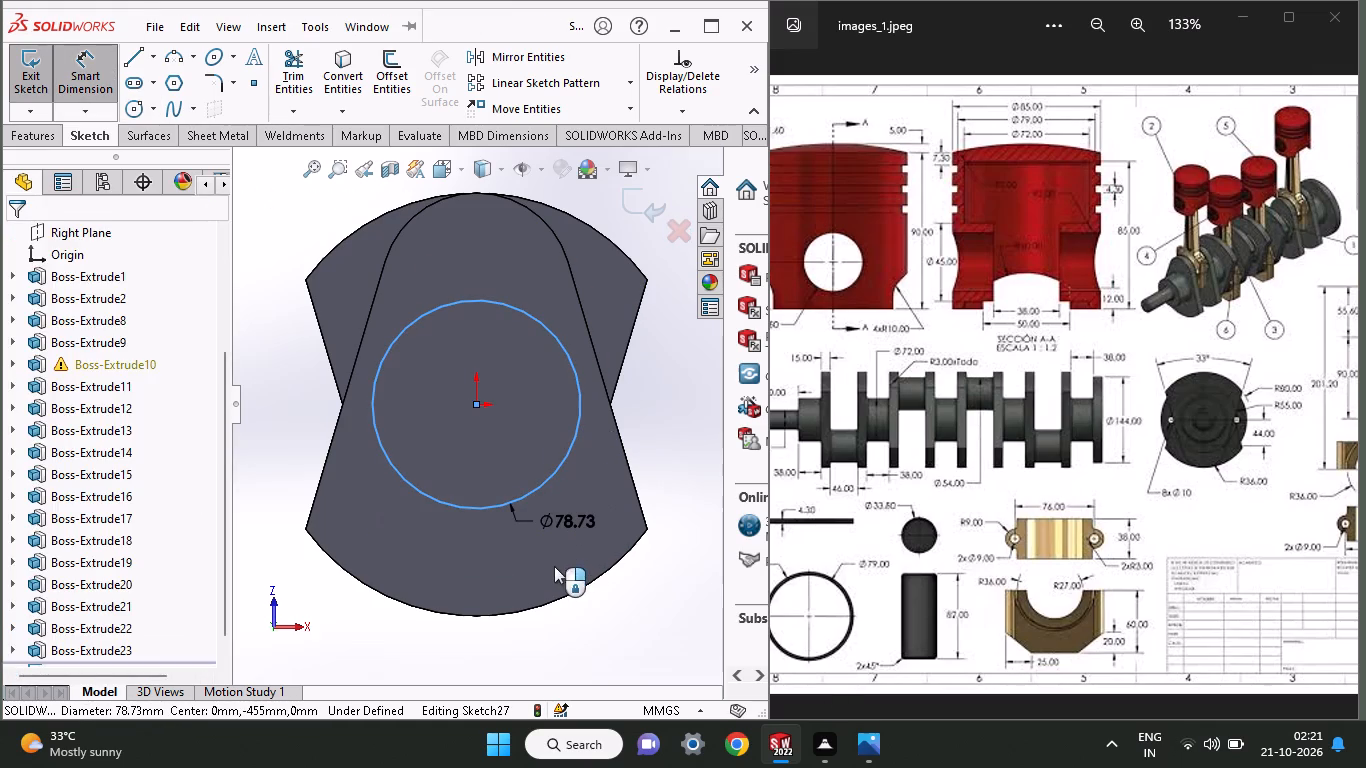
{"action": "type", "text": "72"}
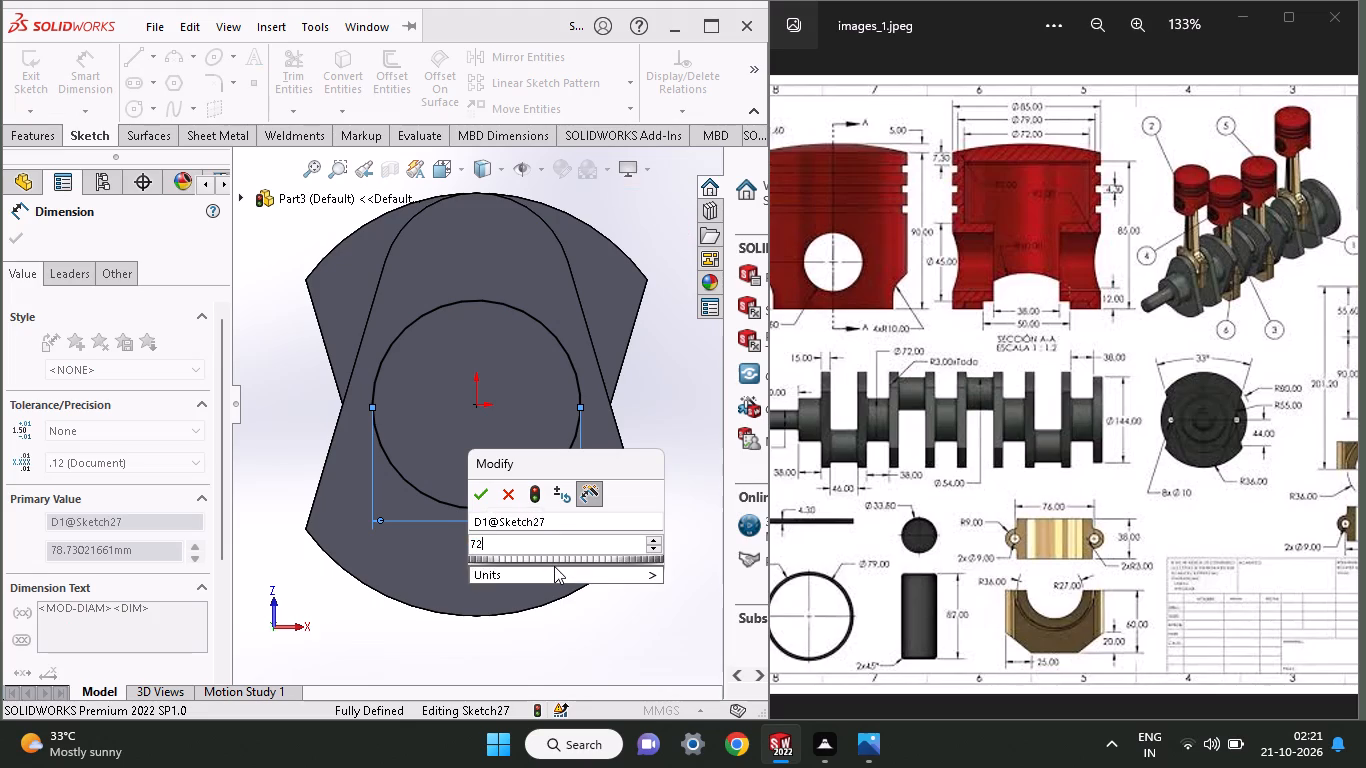
{"action": "key", "text": "Return"}
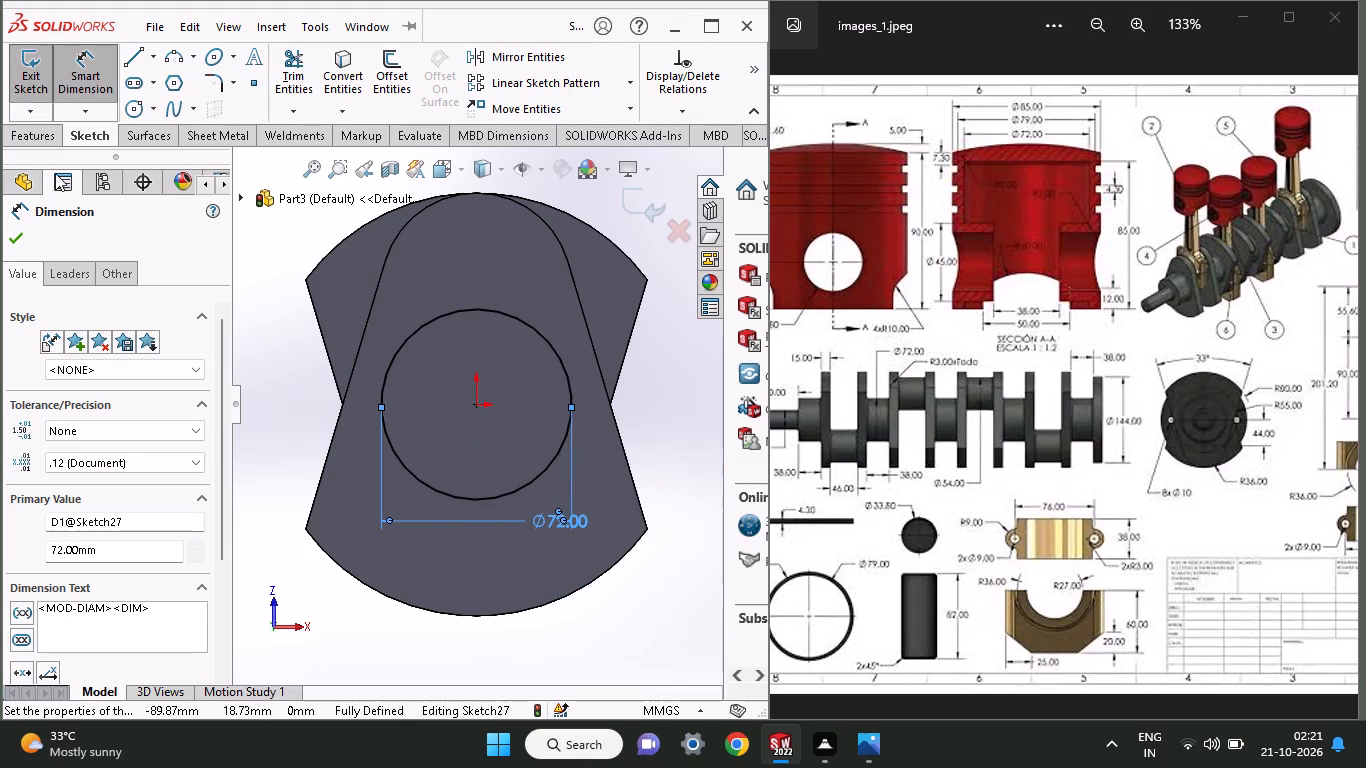
Extrude the 72 mm circle 38 mm outward from the end web as a main journal.
{"action": "left_click", "coordinate": [39, 132]}
{"action": "left_click", "coordinate": [40, 97]}
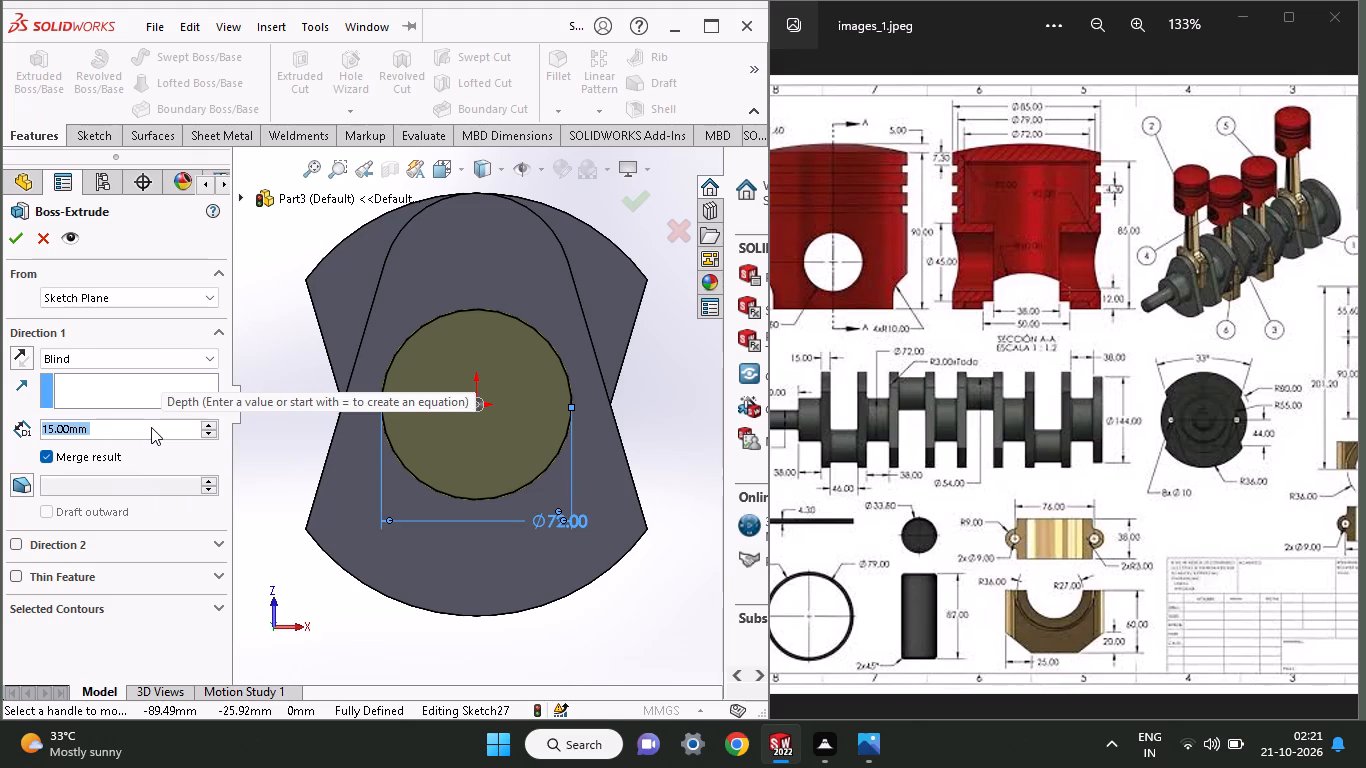
{"action": "type", "text": "38"}
{"action": "key", "text": "Return"}
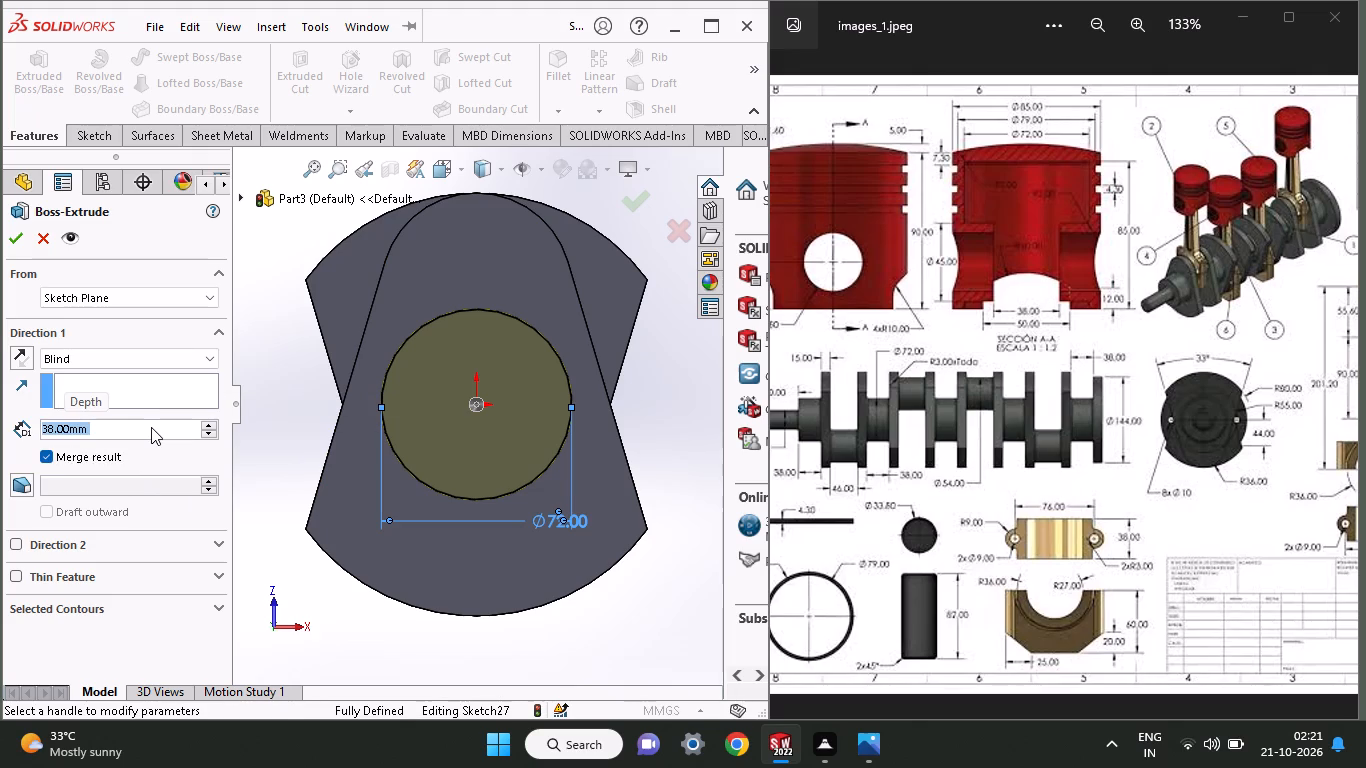
{"action": "left_click", "coordinate": [11, 247]}
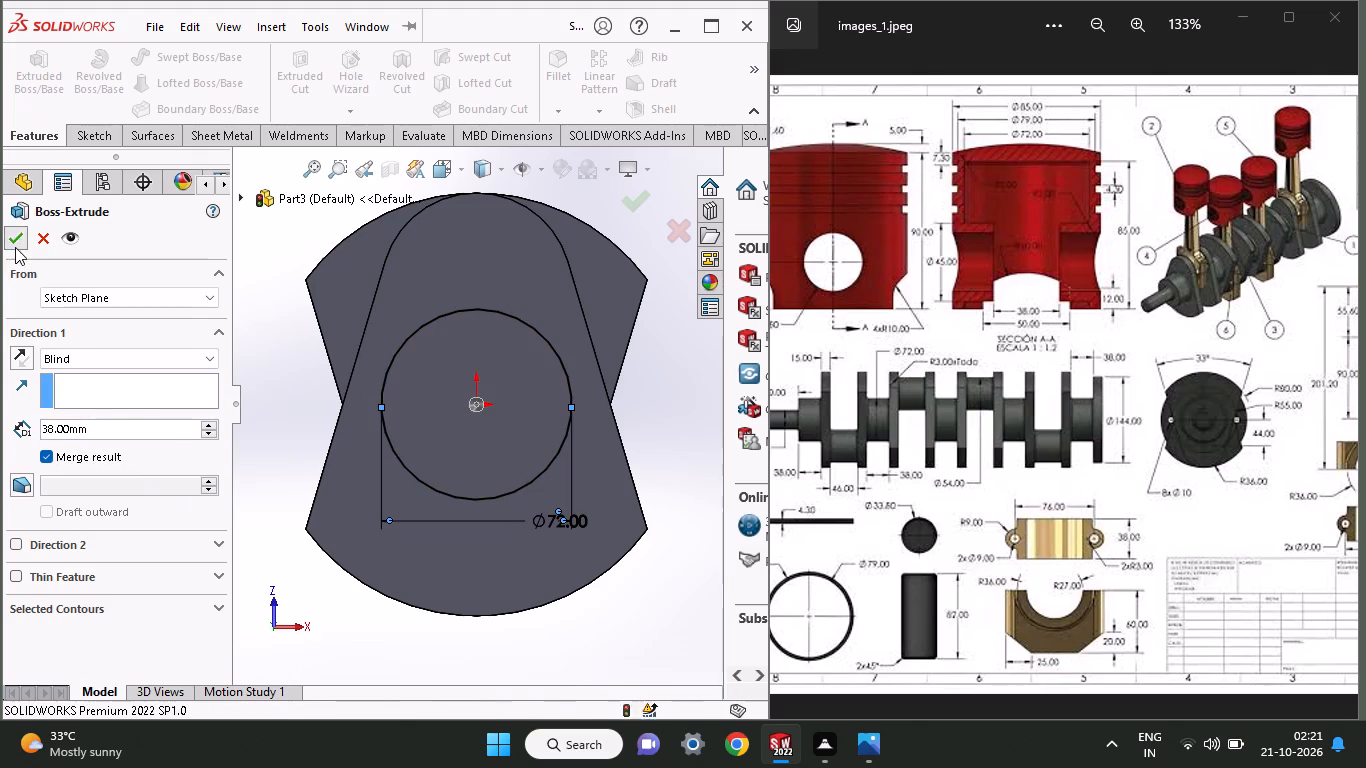
Sketch a circle centred on the origin on the end journal's outer face and dimension its diameter to 144 mm.
{"action": "middle_click_drag", "start_coordinate": [347, 458], "coordinate": [399, 490]}
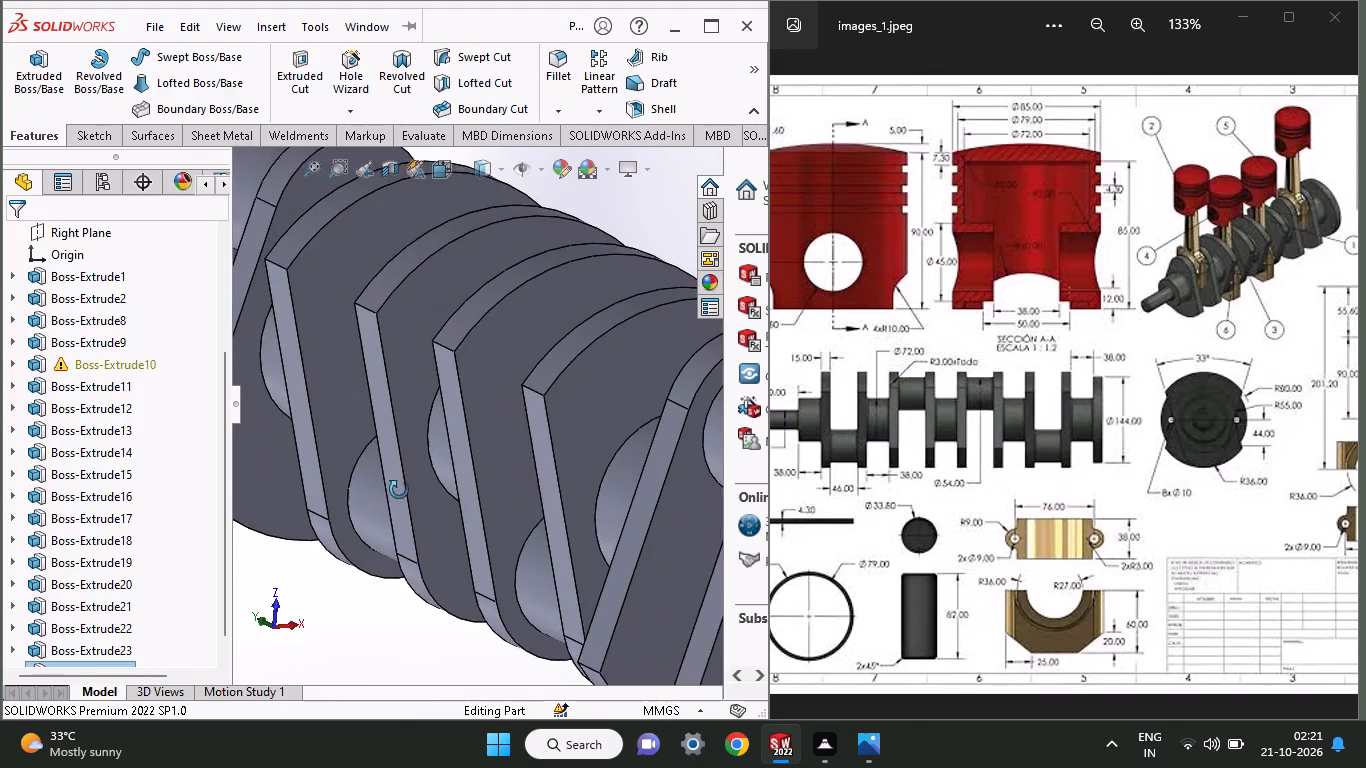
{"action": "middle_click_drag", "start_coordinate": [399, 490], "coordinate": [326, 467]}
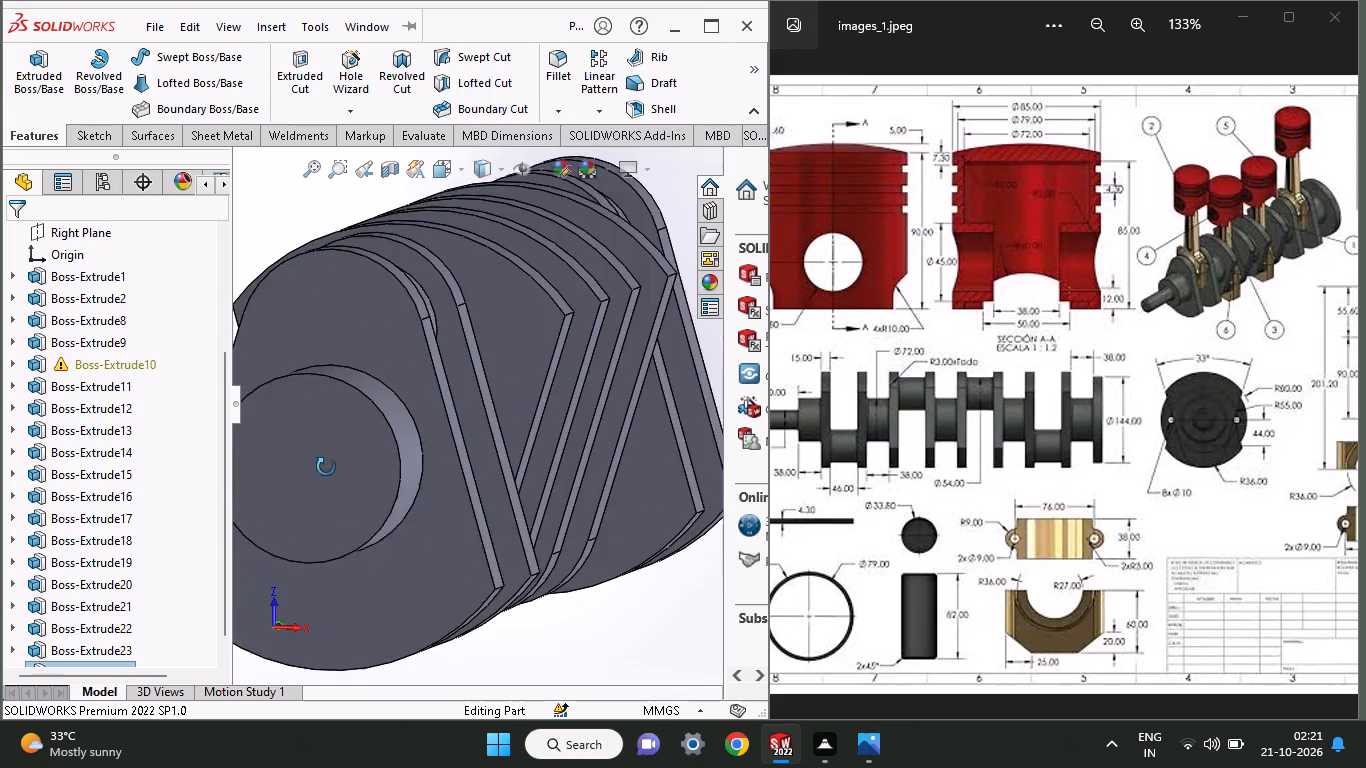
{"action": "middle_click_drag", "start_coordinate": [326, 467], "coordinate": [330, 467]}
{"action": "left_click", "coordinate": [330, 467]}
{"action": "left_click", "coordinate": [409, 420]}
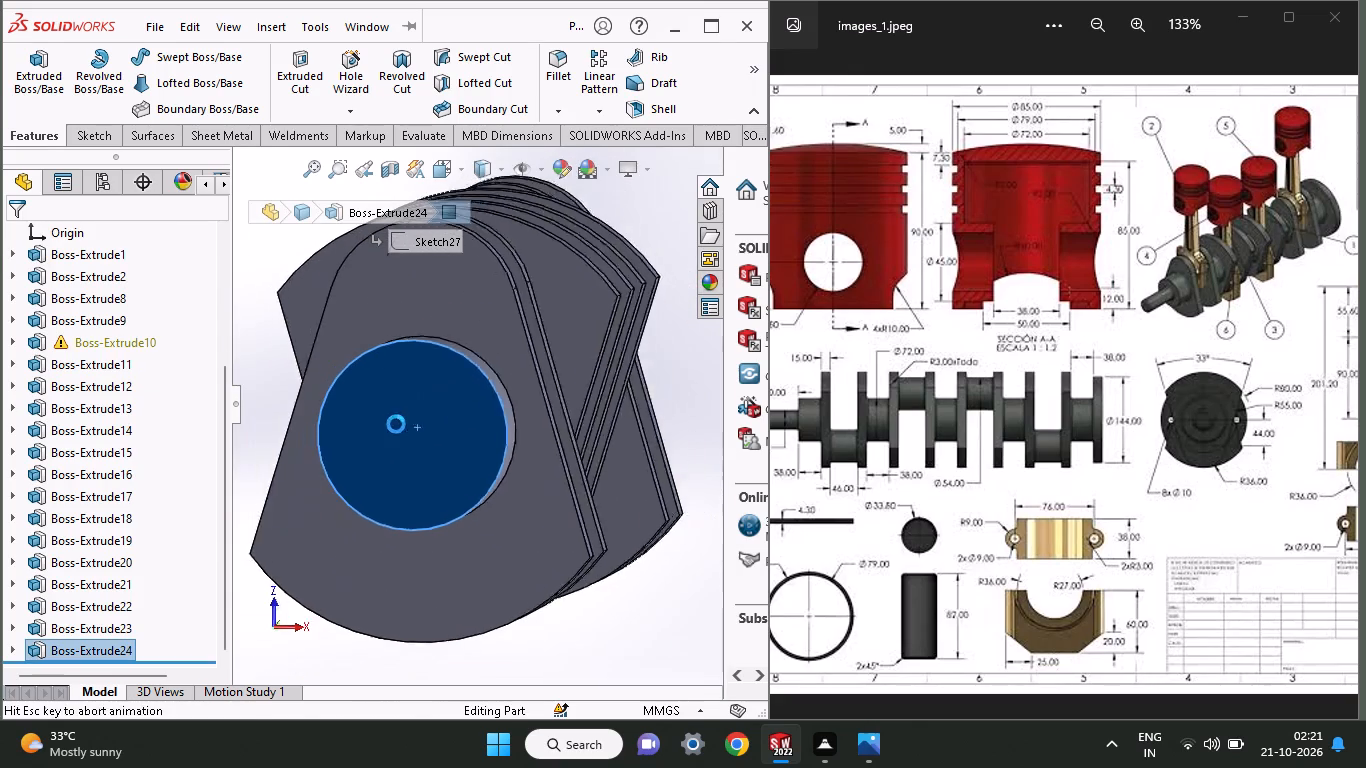
{"action": "left_click", "coordinate": [141, 109]}
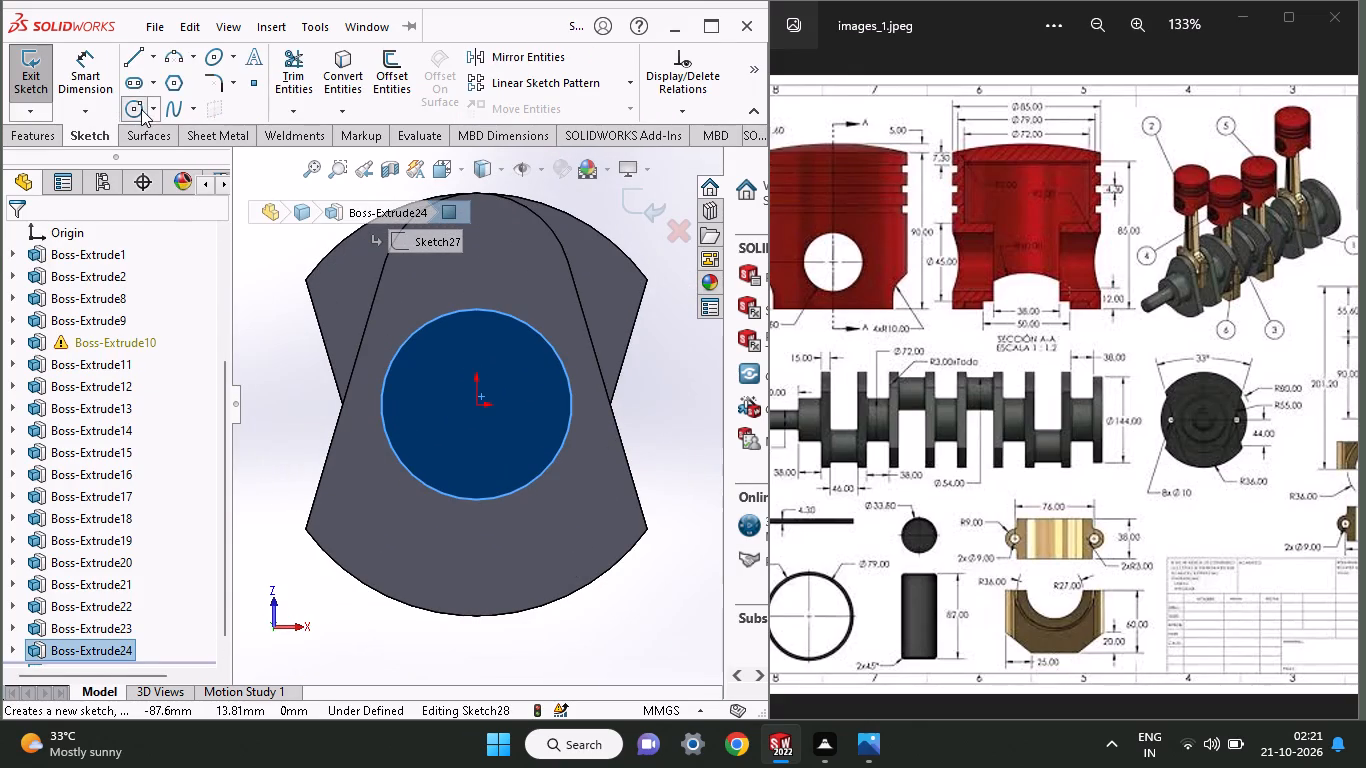
{"action": "left_click", "coordinate": [477, 407]}
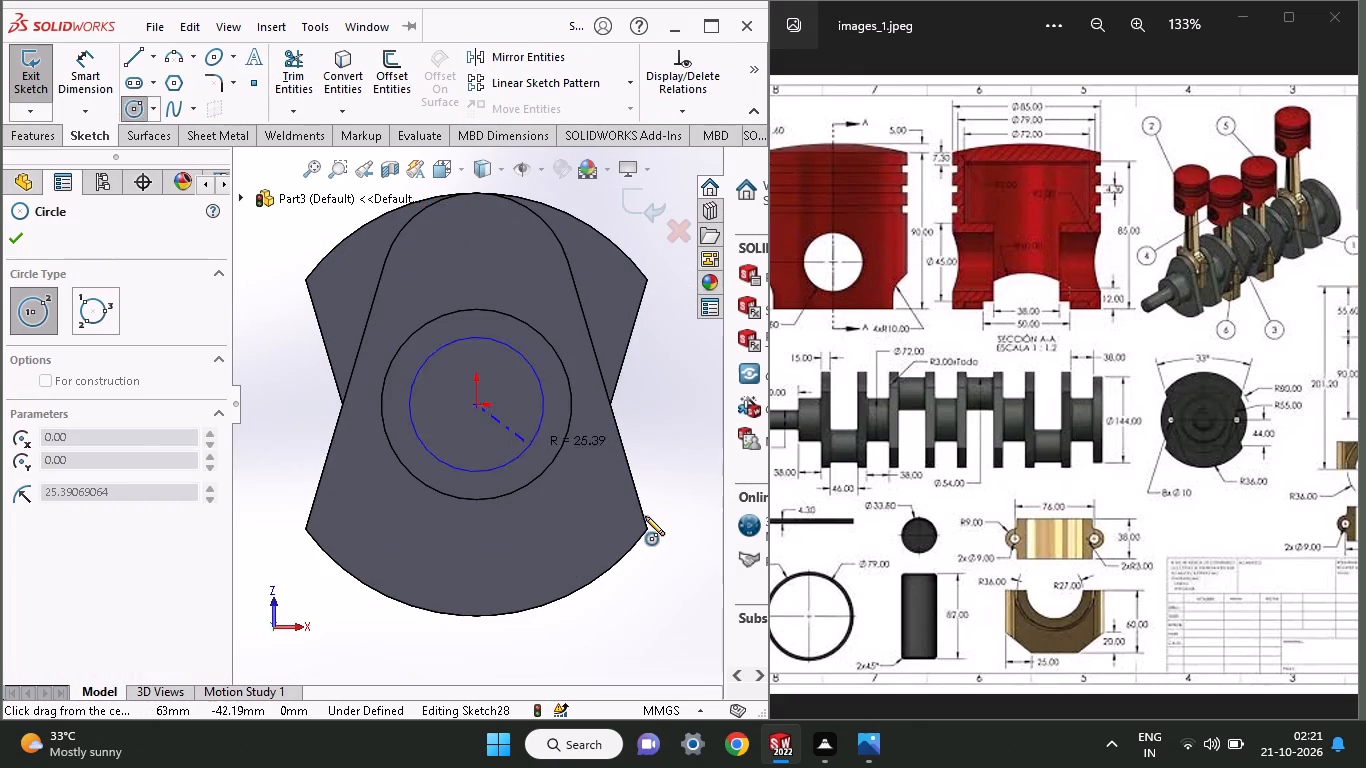
{"action": "left_click", "coordinate": [648, 386]}
{"action": "left_click", "coordinate": [96, 76]}
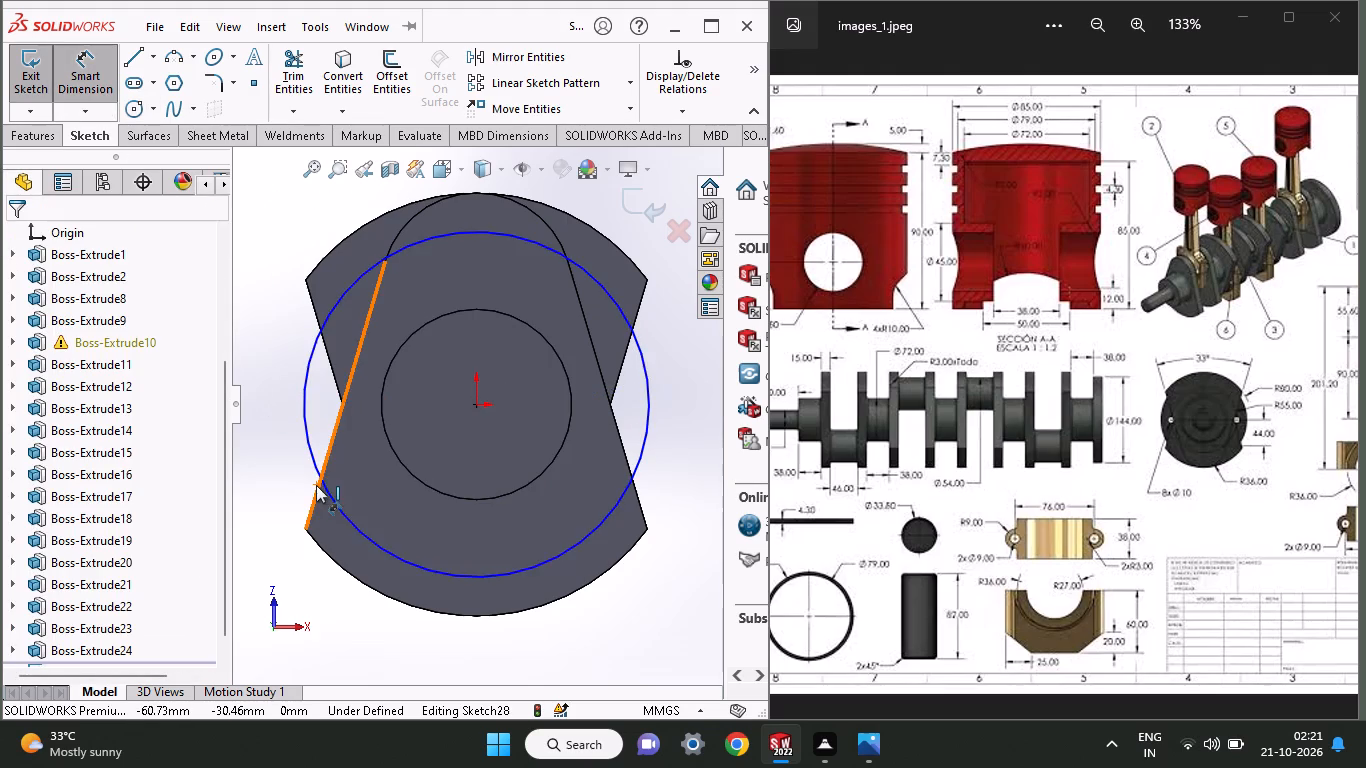
{"action": "left_click", "coordinate": [322, 474]}
{"action": "left_click", "coordinate": [289, 427]}
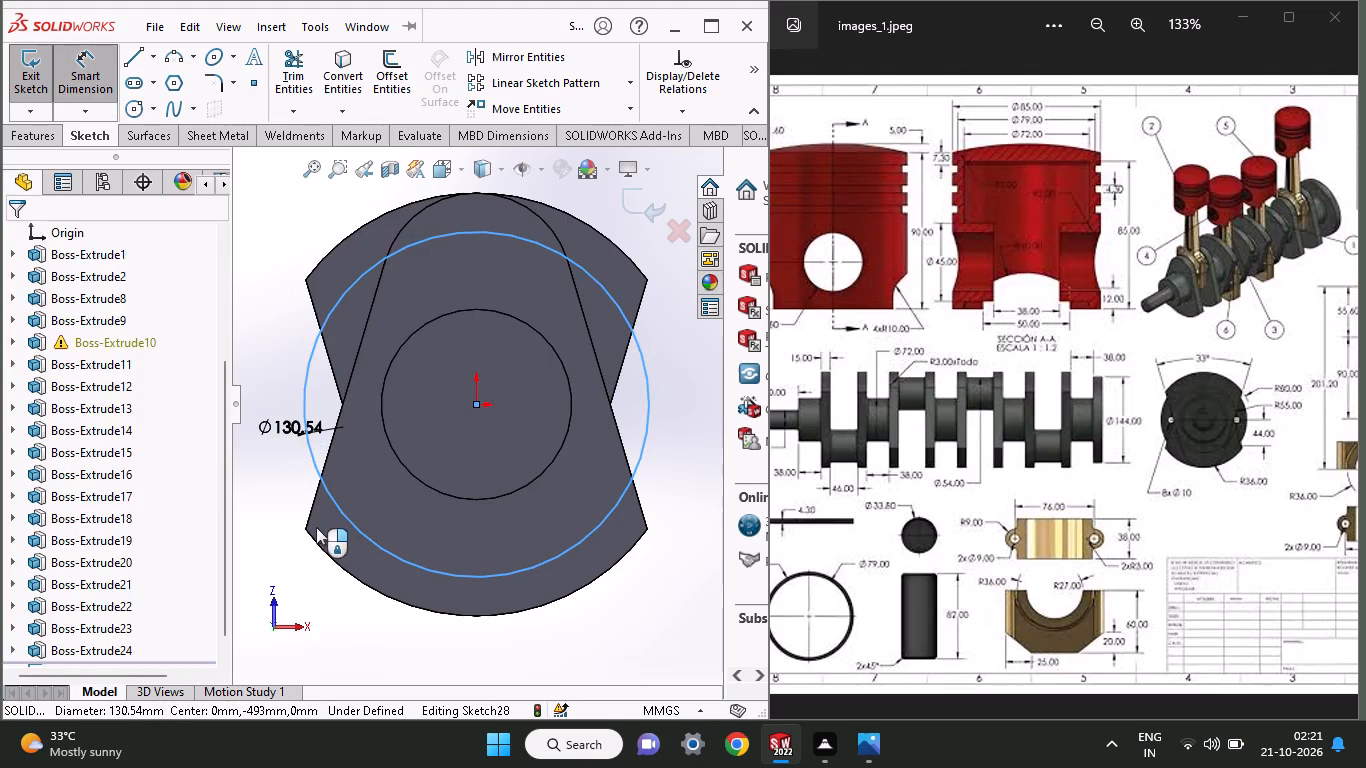
{"action": "type", "text": "144"}
{"action": "key", "text": "Return"}
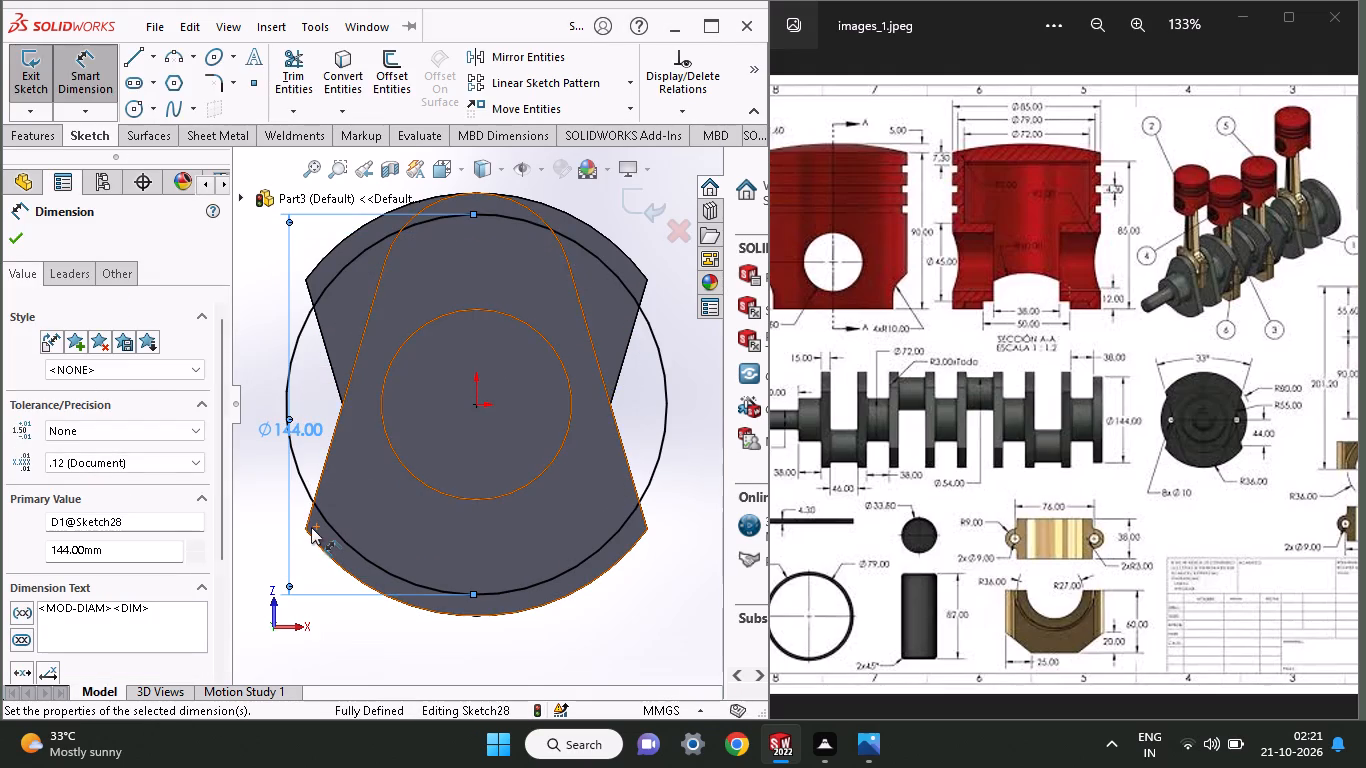
Extrude the 144 mm circle 15 mm outward from the journal as the end flange, merged with the crankshaft.
{"action": "left_click", "coordinate": [11, 129]}
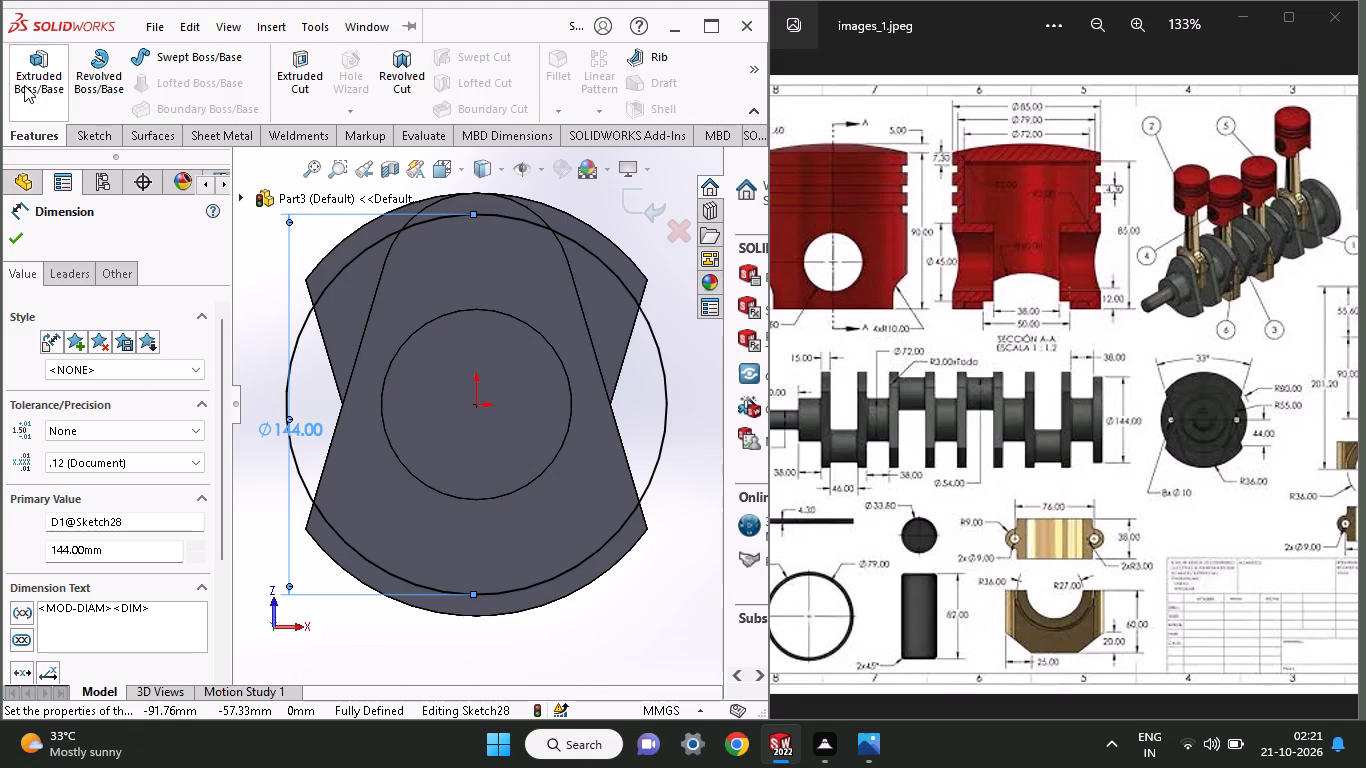
{"action": "left_click", "coordinate": [24, 85]}
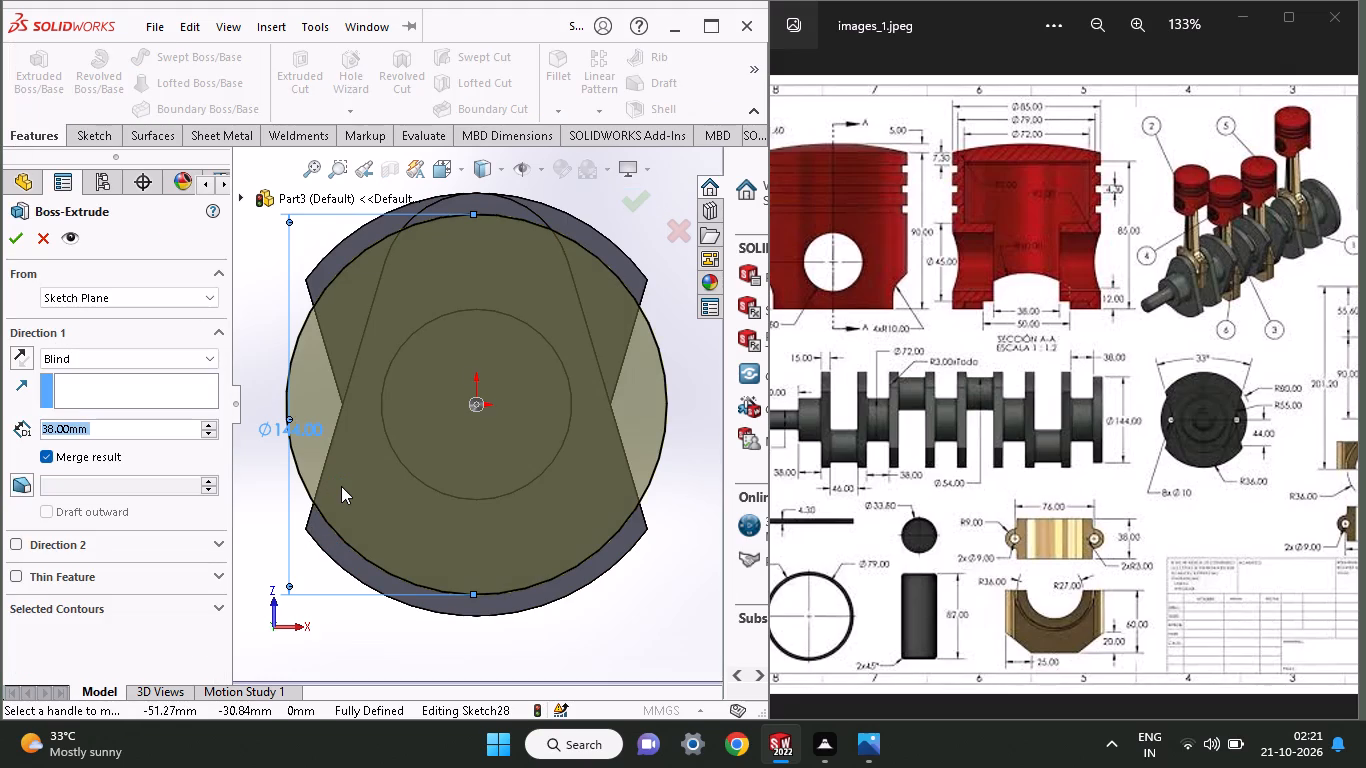
{"action": "middle_click_drag", "start_coordinate": [341, 486], "coordinate": [354, 504]}
{"action": "left_click_drag", "start_coordinate": [129, 434], "coordinate": [63, 448]}
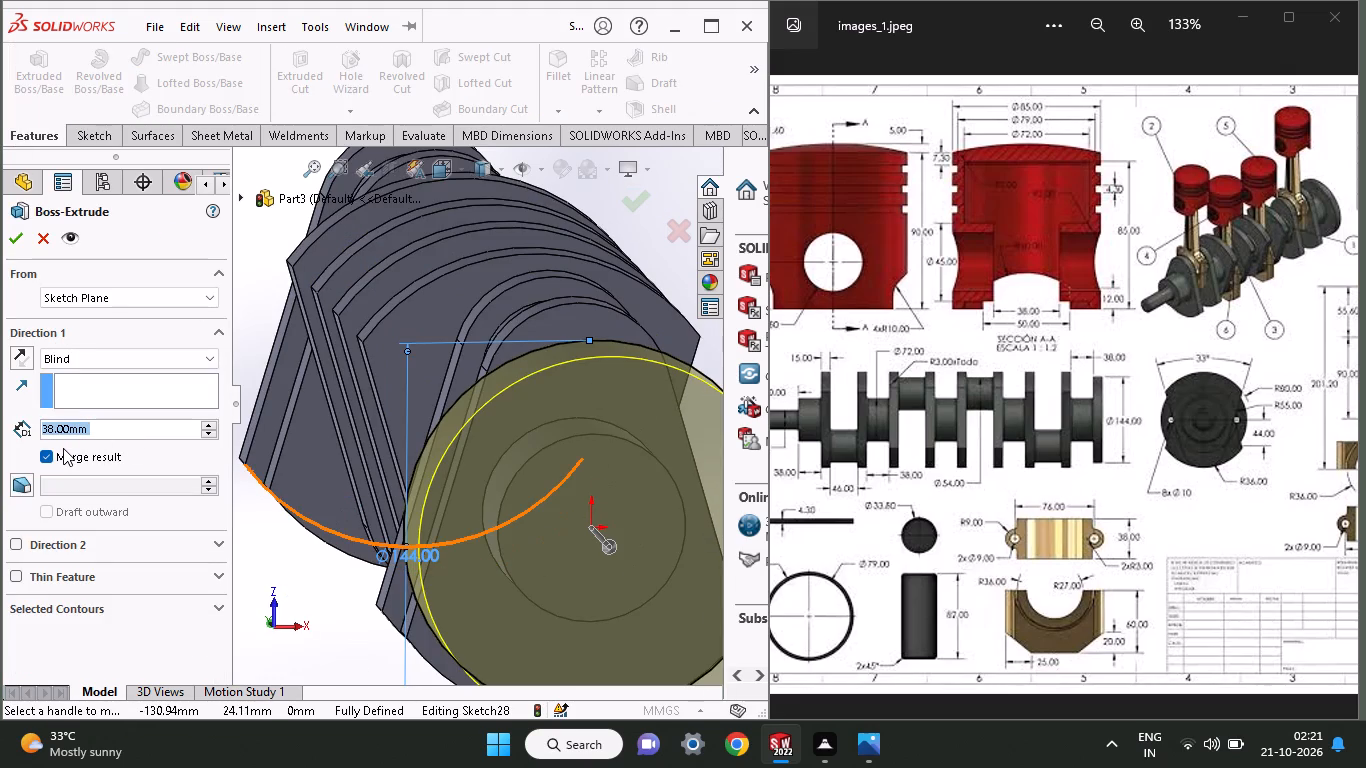
{"action": "type", "text": "15"}
{"action": "key", "text": "Return"}
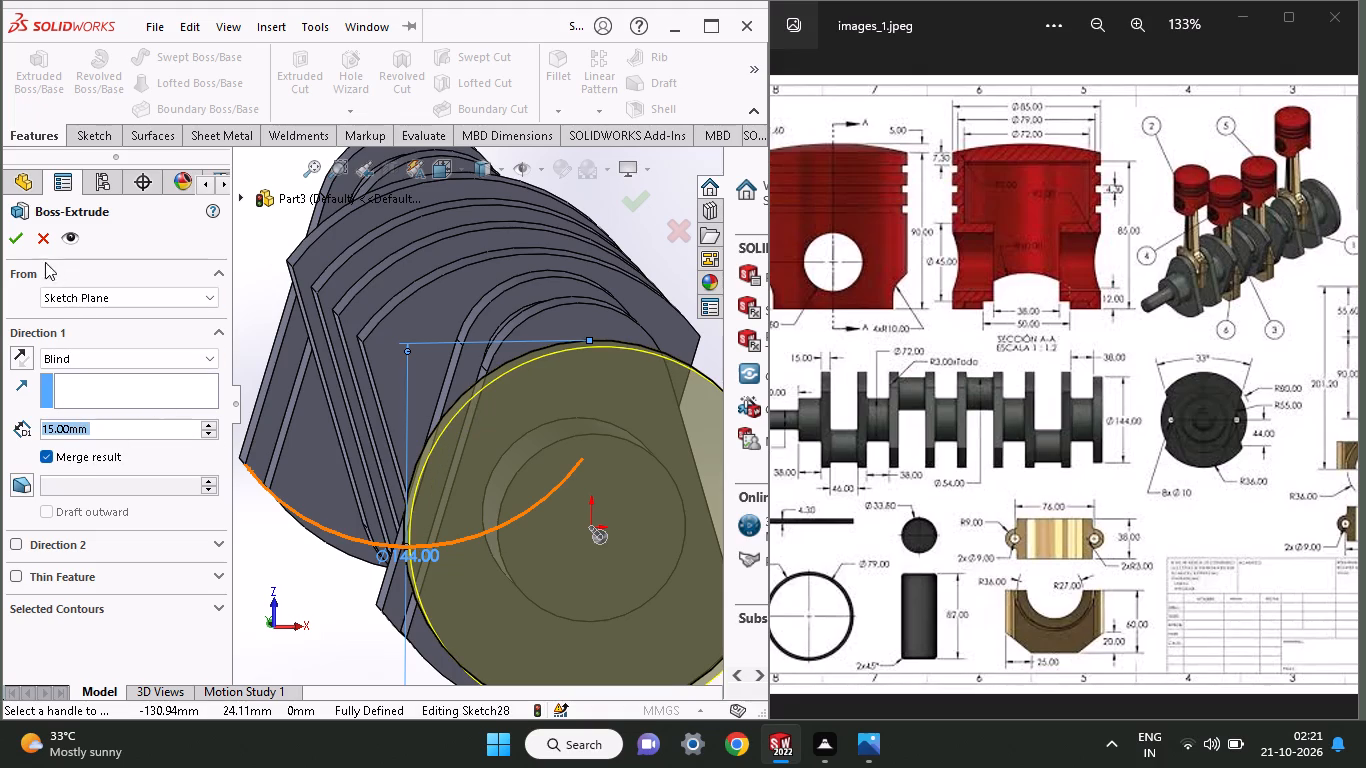
{"action": "left_click", "coordinate": [21, 241]}
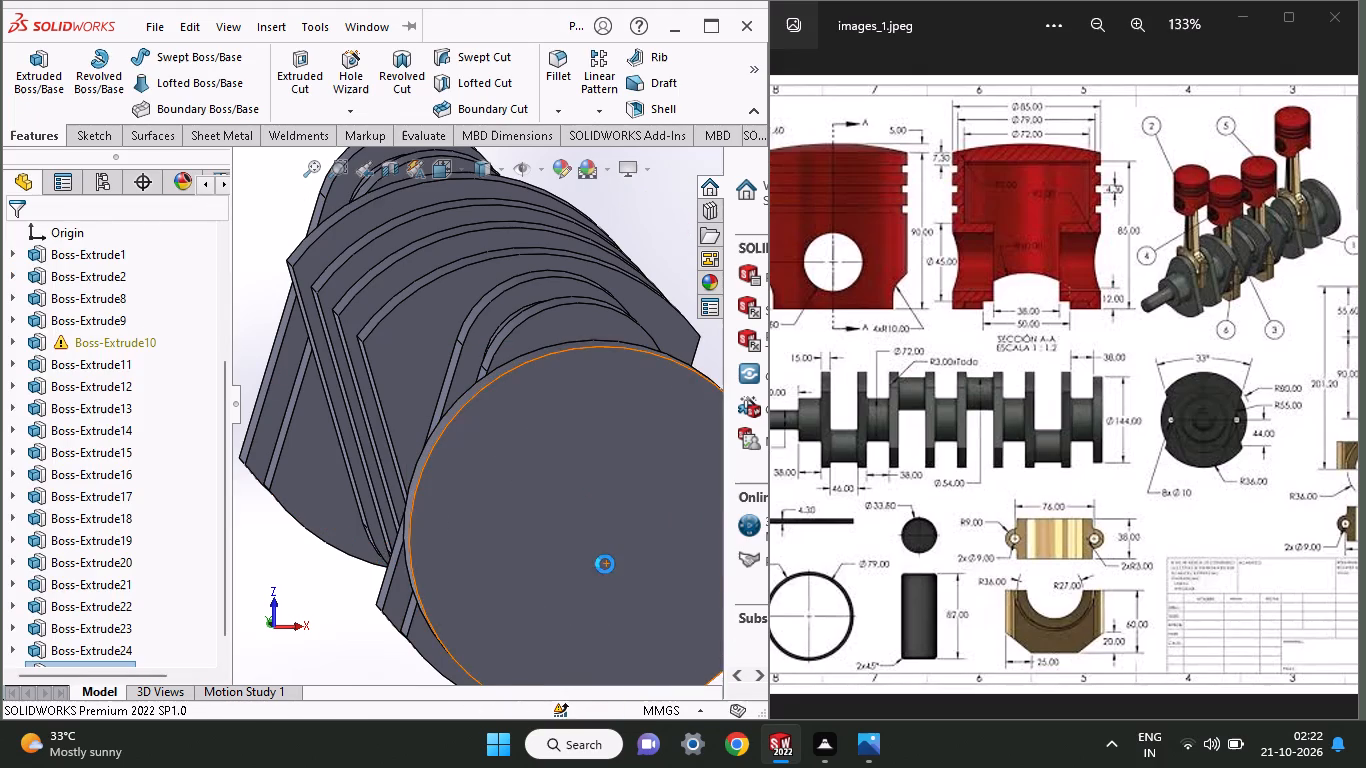
Examine the crankshaft and its end flange from several angles against the views in the reference drawing.
{"action": "middle_click_drag", "start_coordinate": [605, 564], "coordinate": [782, 609]}
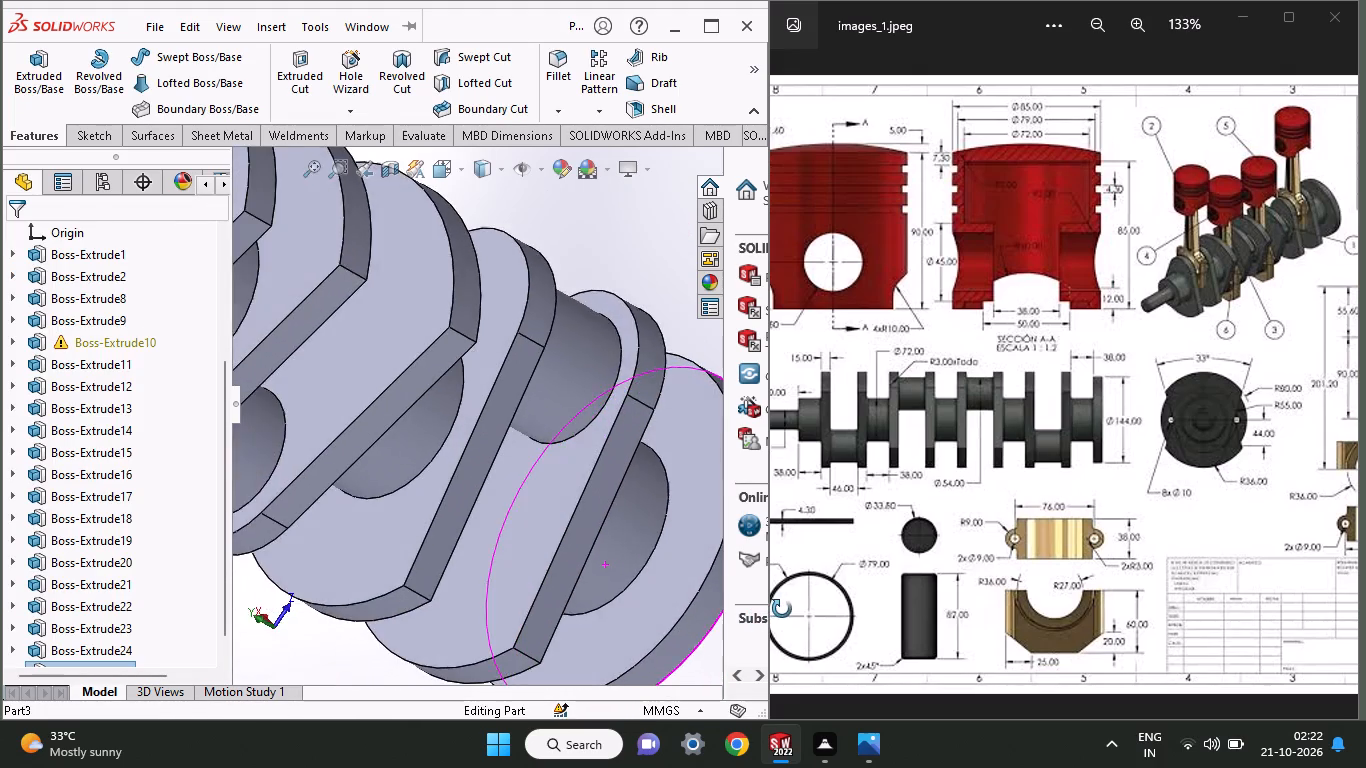
{"action": "middle_click_drag", "start_coordinate": [782, 609], "coordinate": [753, 621]}
{"action": "middle_click_drag", "start_coordinate": [1217, 217], "coordinate": [1159, 238]}
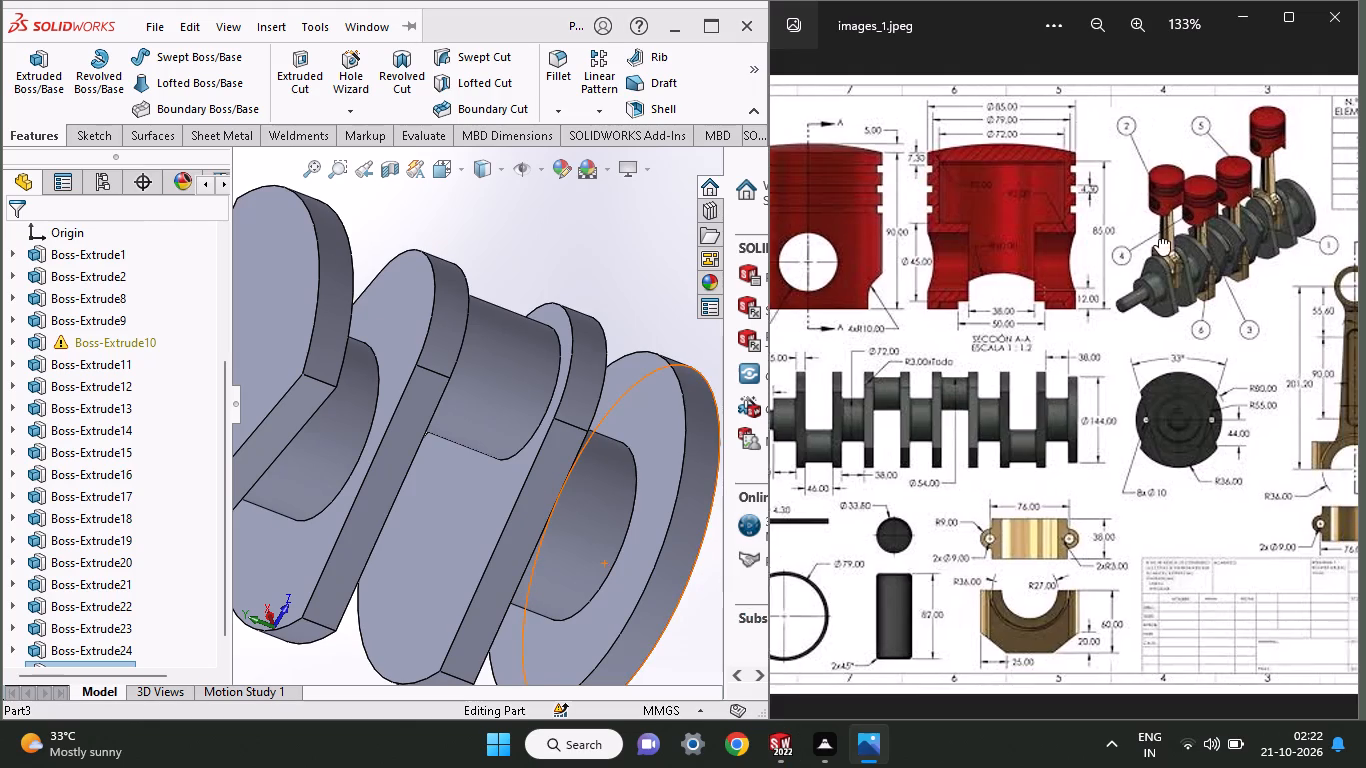
{"action": "middle_click_drag", "start_coordinate": [1159, 238], "coordinate": [983, 310]}
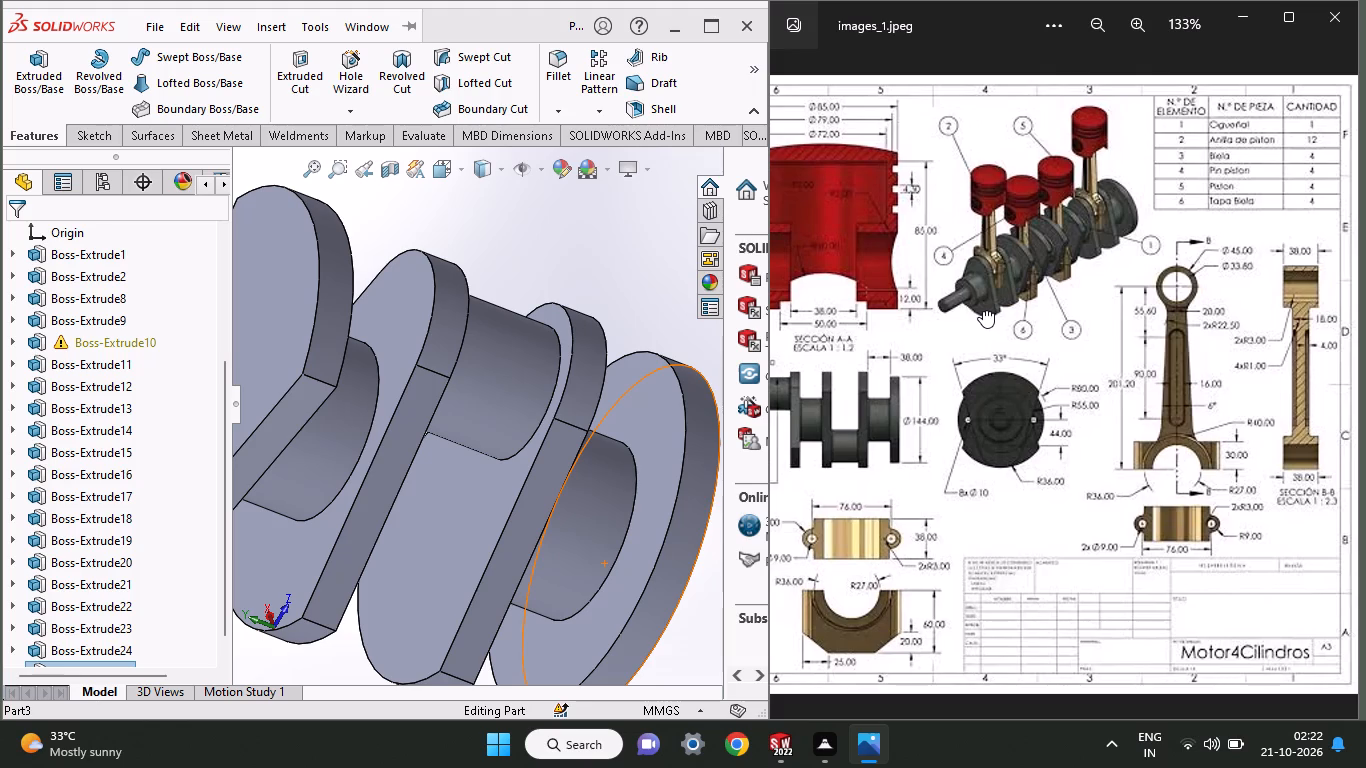
{"action": "middle_click_drag", "start_coordinate": [983, 310], "coordinate": [997, 306]}
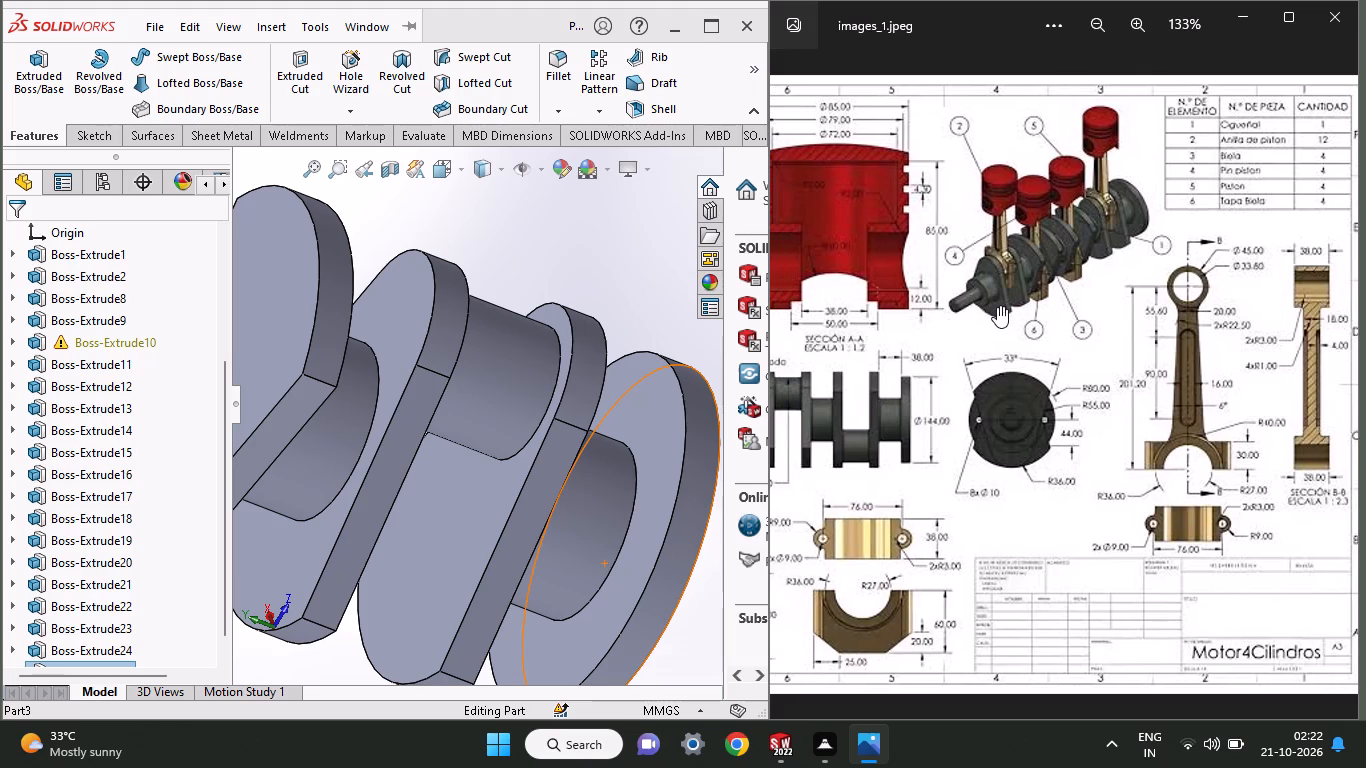
{"action": "middle_click_drag", "start_coordinate": [994, 358], "coordinate": [1246, 274]}
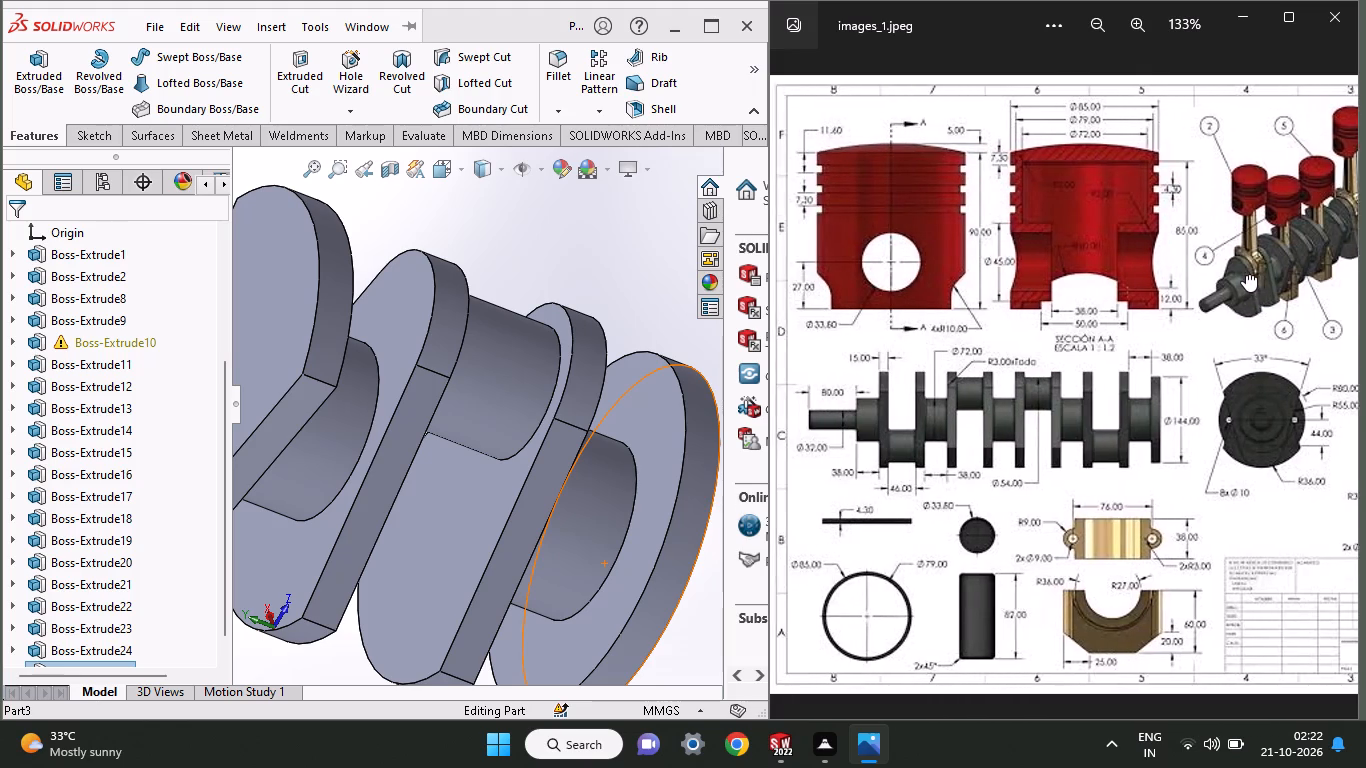
{"action": "middle_click_drag", "start_coordinate": [1246, 274], "coordinate": [1247, 273]}
{"action": "middle_click_drag", "start_coordinate": [538, 402], "coordinate": [465, 429]}
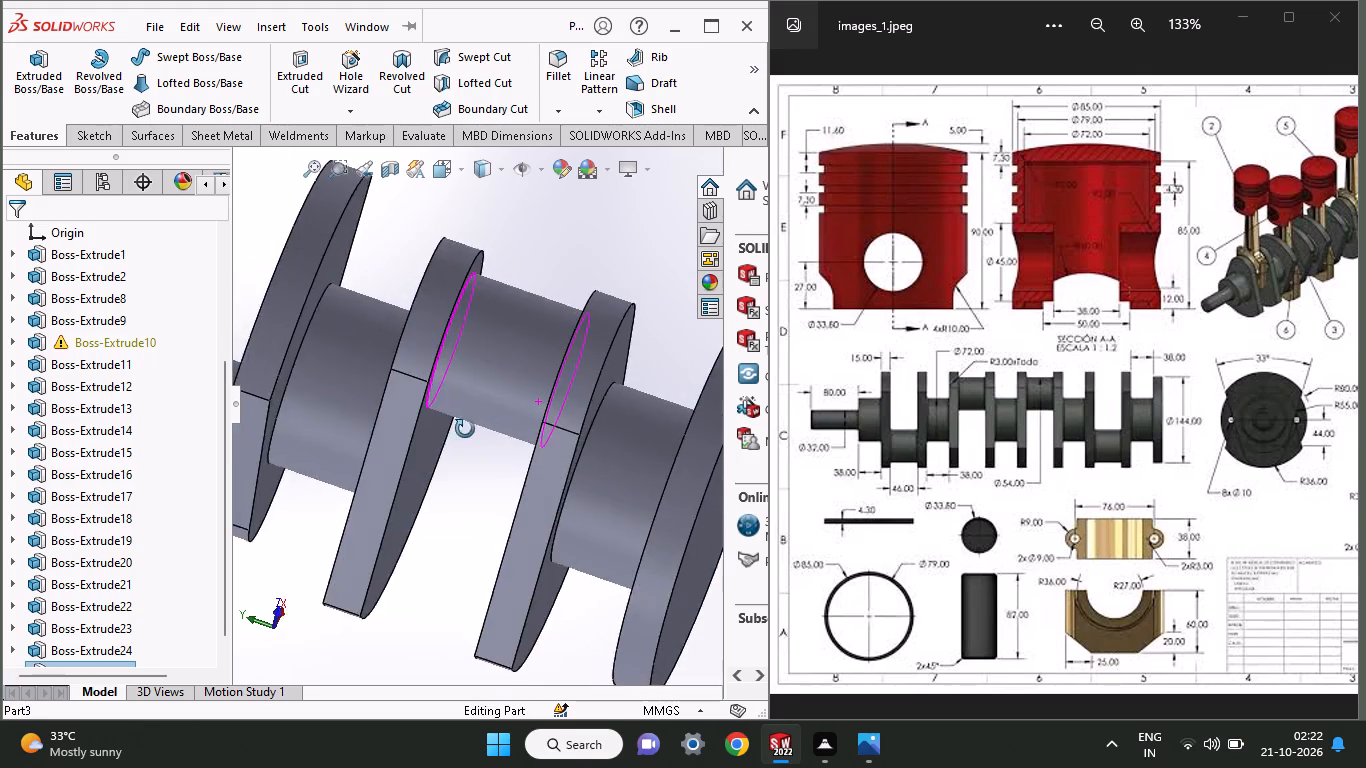
{"action": "middle_click_drag", "start_coordinate": [465, 429], "coordinate": [475, 385]}
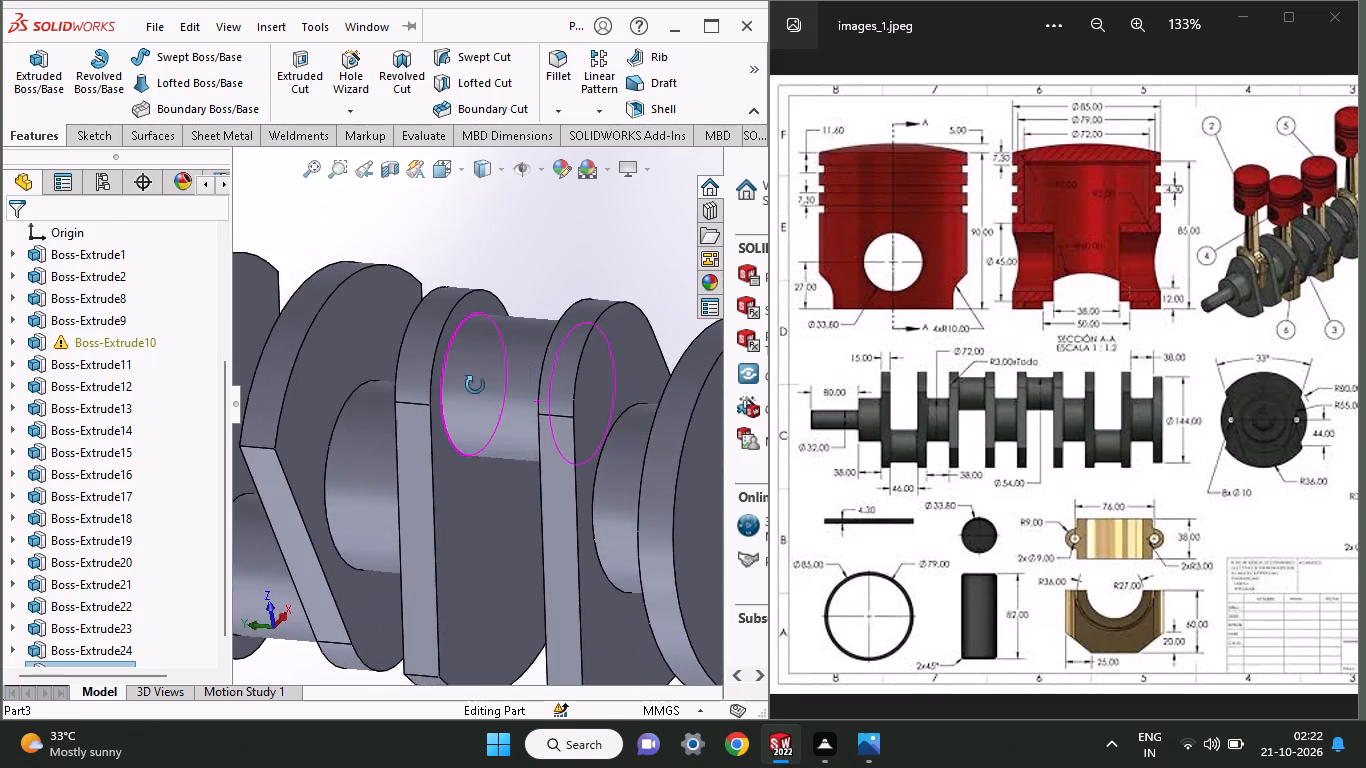
{"action": "middle_click_drag", "start_coordinate": [475, 385], "coordinate": [626, 409]}
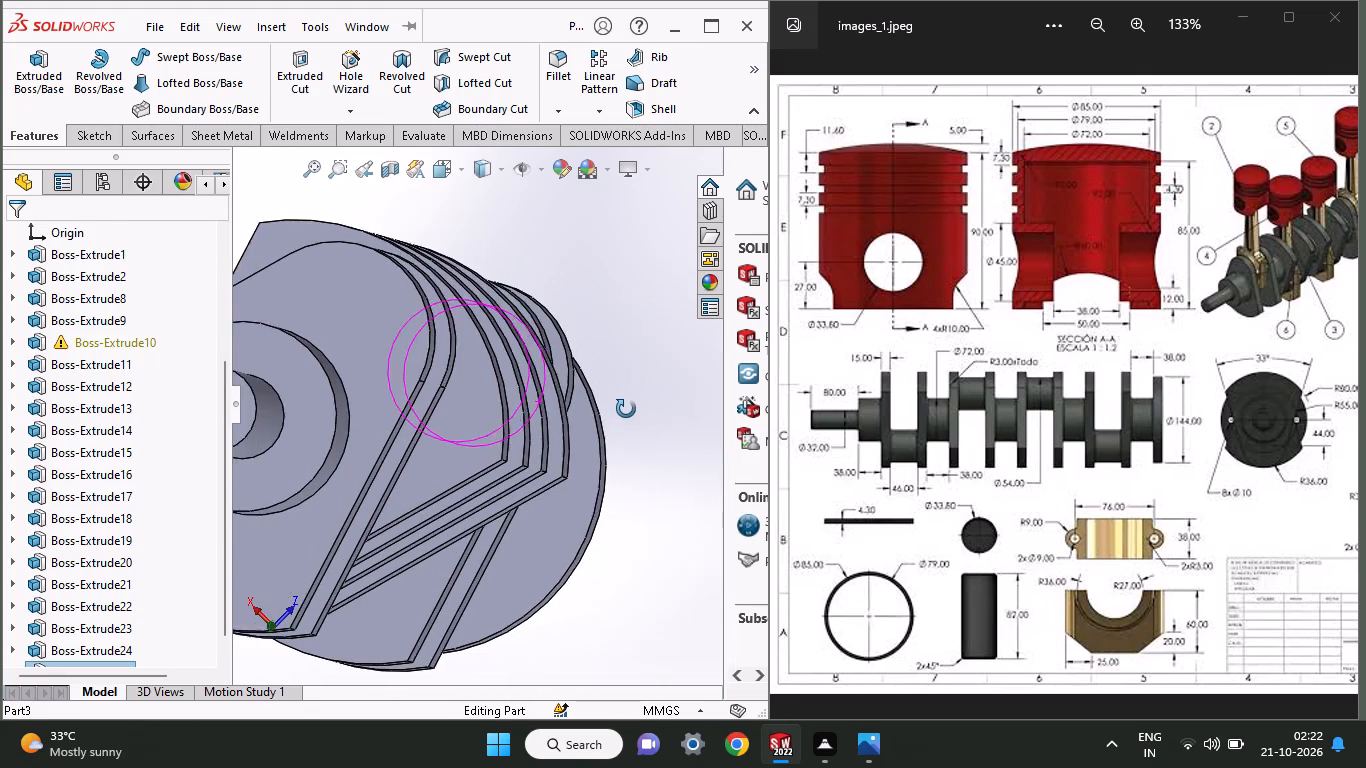
{"action": "middle_click_drag", "start_coordinate": [626, 409], "coordinate": [460, 404]}
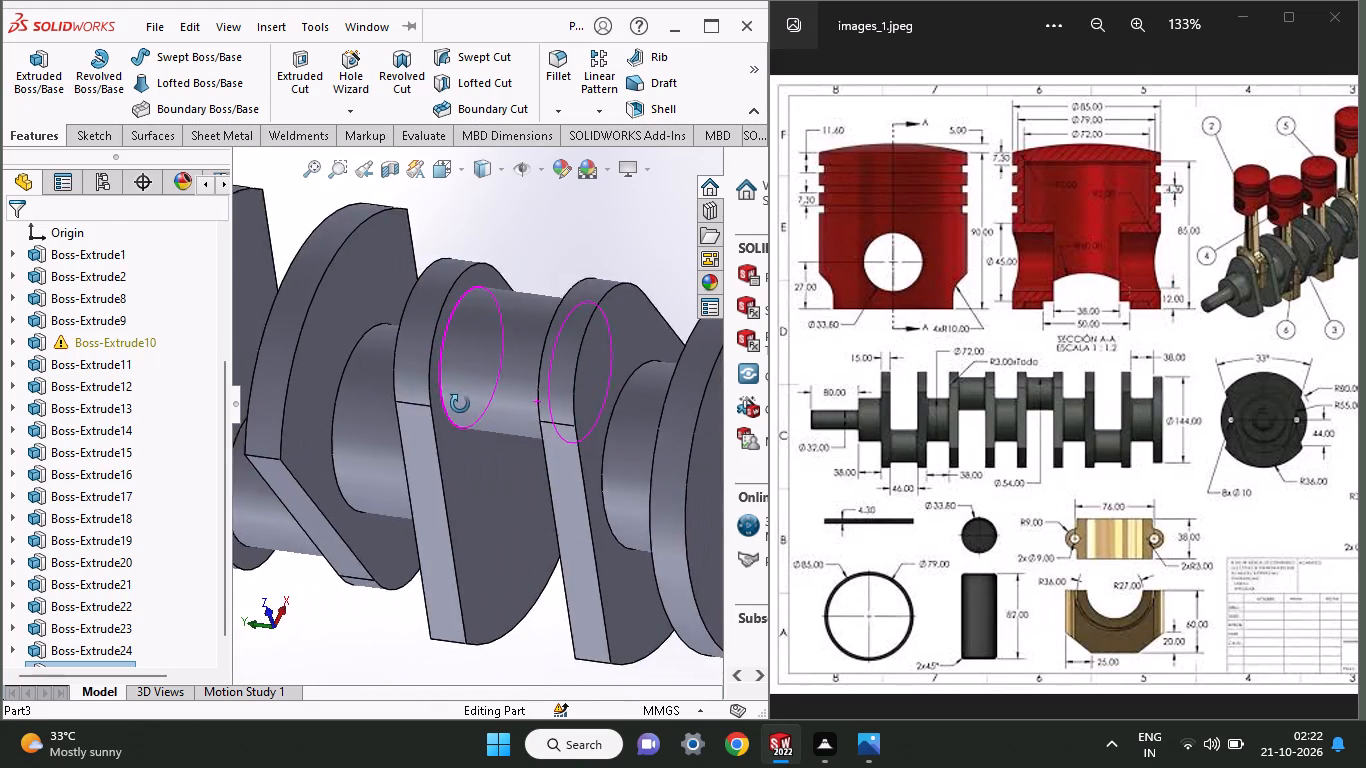
{"action": "middle_click_drag", "start_coordinate": [460, 404], "coordinate": [390, 411]}
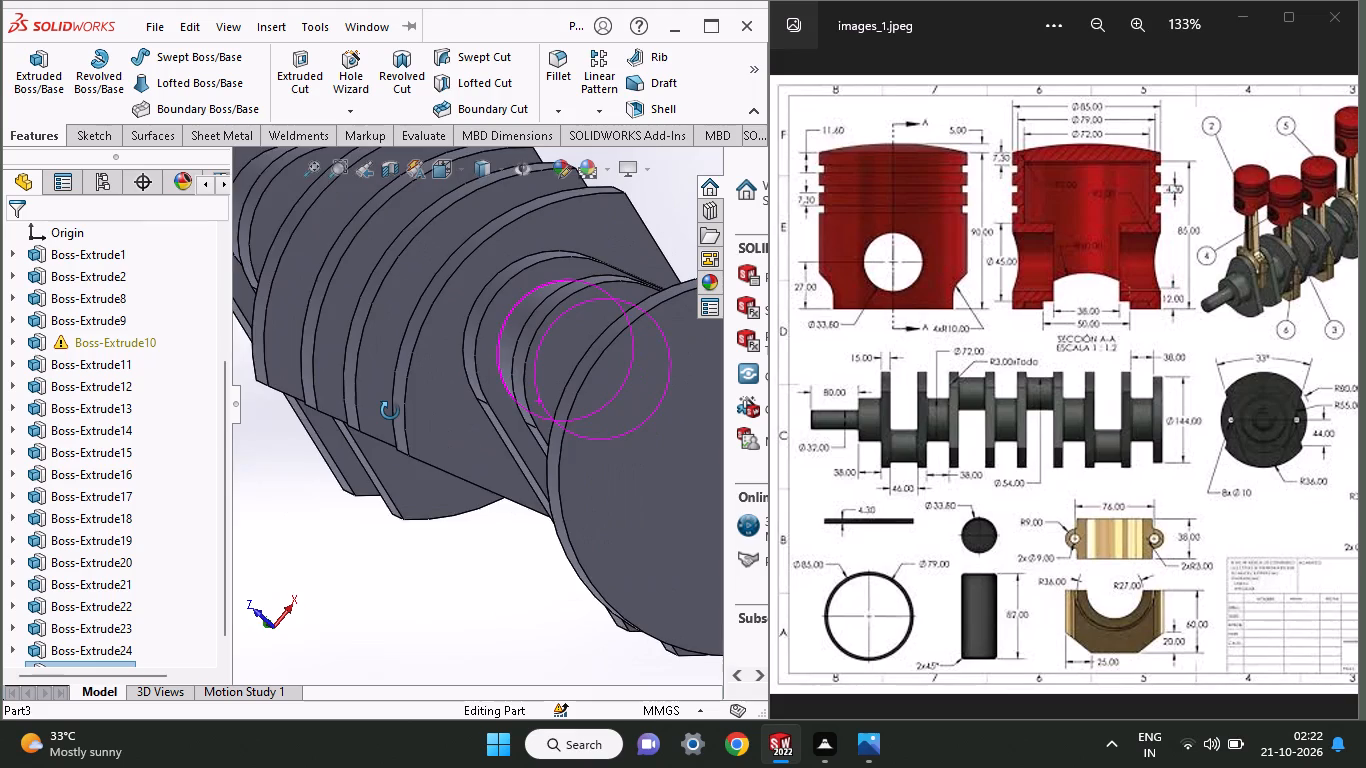
{"action": "middle_click_drag", "start_coordinate": [390, 411], "coordinate": [590, 330]}
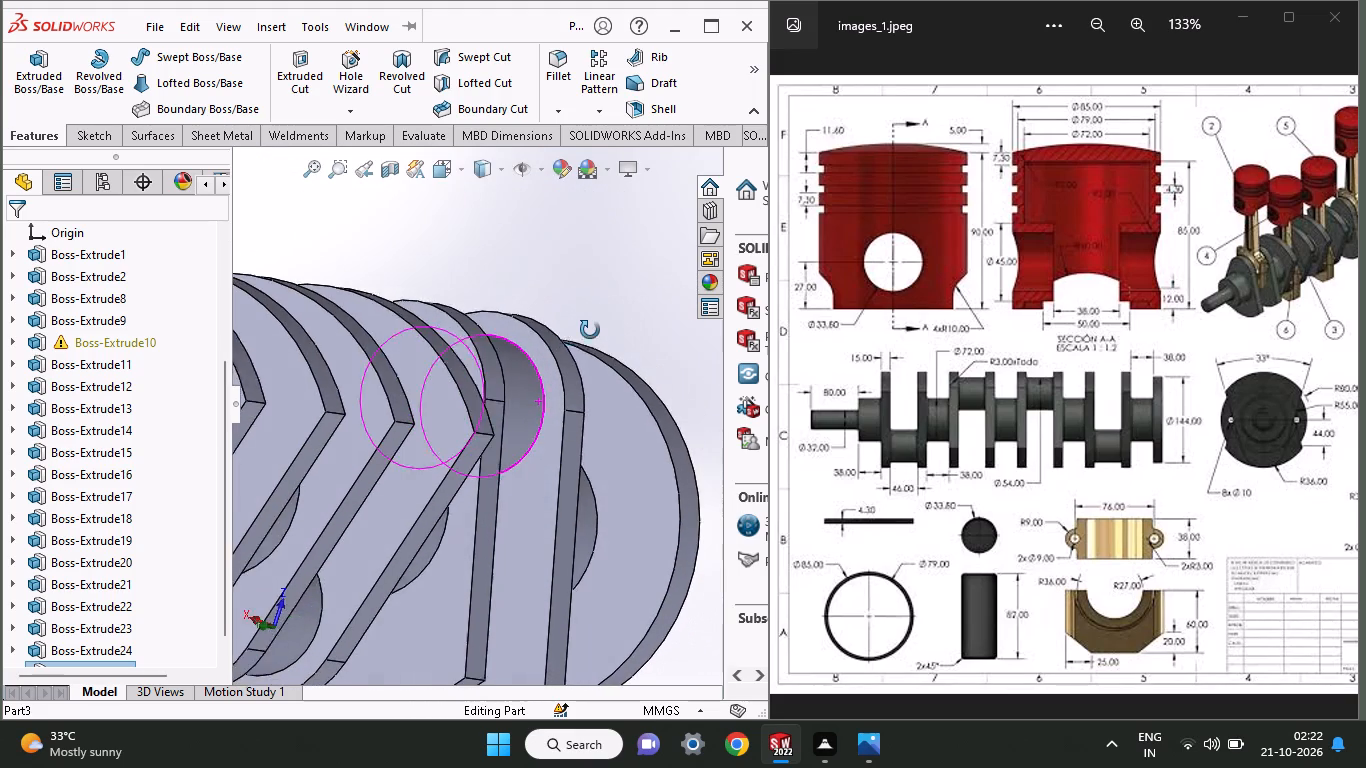
{"action": "middle_click_drag", "start_coordinate": [590, 330], "coordinate": [597, 328]}
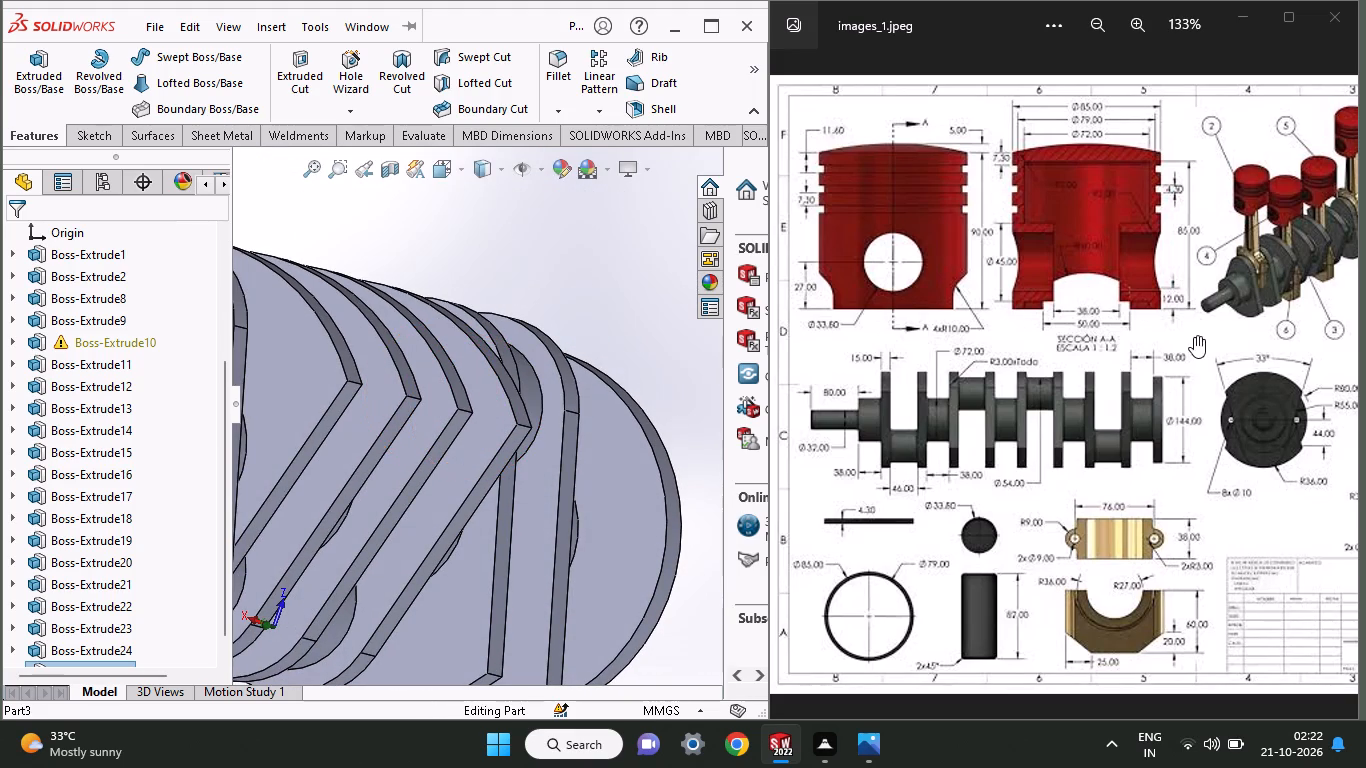
Study the crankshaft end view and the engine assembly view in the reference drawing and compare them with the model.
{"action": "middle_click_drag", "start_coordinate": [1194, 336], "coordinate": [1120, 363]}
{"action": "scroll", "coordinate": [1236, 455], "scroll_direction": "down", "scroll_amount": 1, "text": "ctrl"}
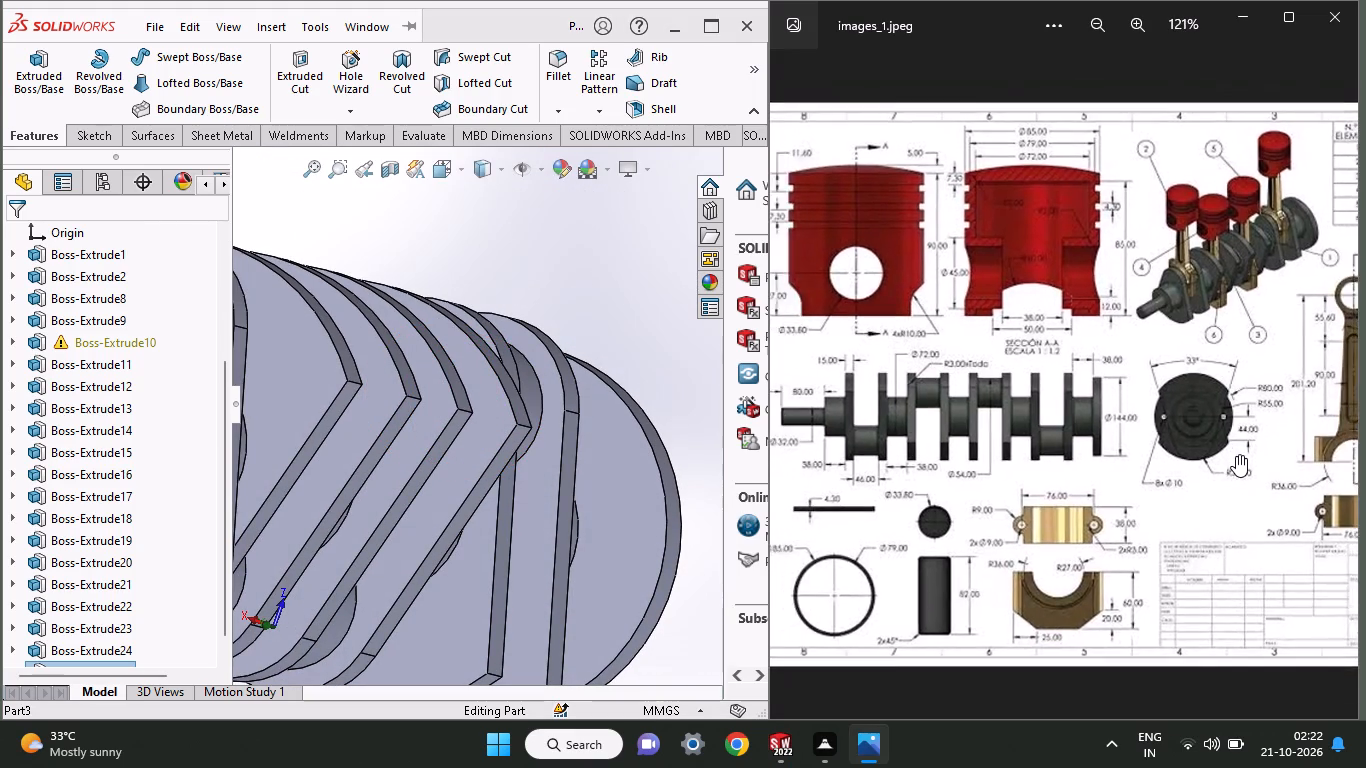
{"action": "scroll", "coordinate": [1236, 455], "scroll_direction": "down", "scroll_amount": 6, "text": "ctrl"}
{"action": "scroll", "coordinate": [1236, 455], "scroll_direction": "up", "scroll_amount": 12, "text": "ctrl"}
{"action": "scroll", "coordinate": [1104, 445], "scroll_direction": "up", "scroll_amount": 6, "text": "ctrl"}
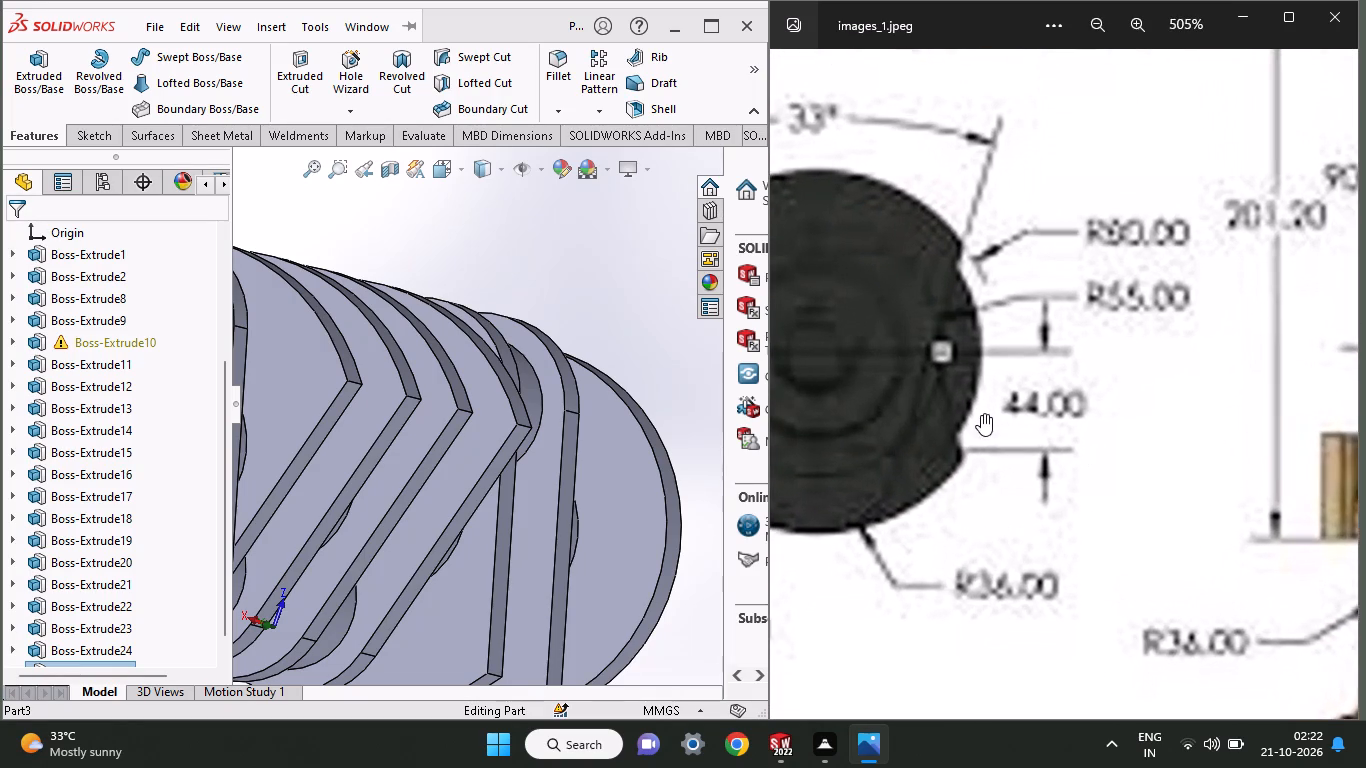
{"action": "scroll", "coordinate": [981, 414], "scroll_direction": "down", "scroll_amount": 5, "text": "ctrl"}
{"action": "scroll", "coordinate": [885, 281], "scroll_direction": "down", "scroll_amount": 4, "text": "ctrl"}
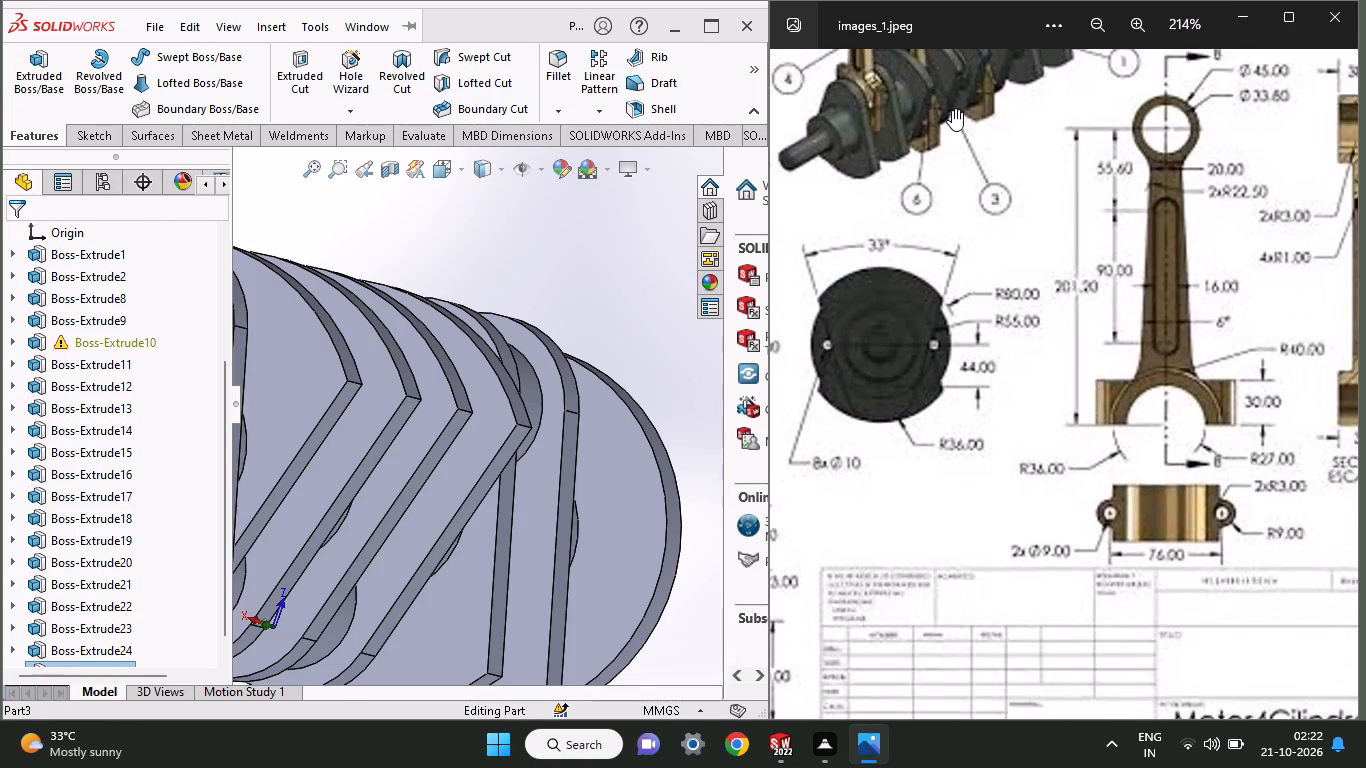
{"action": "scroll", "coordinate": [953, 108], "scroll_direction": "down", "scroll_amount": 4, "text": "ctrl"}
{"action": "scroll", "coordinate": [1085, 187], "scroll_direction": "down", "scroll_amount": 4, "text": "ctrl"}
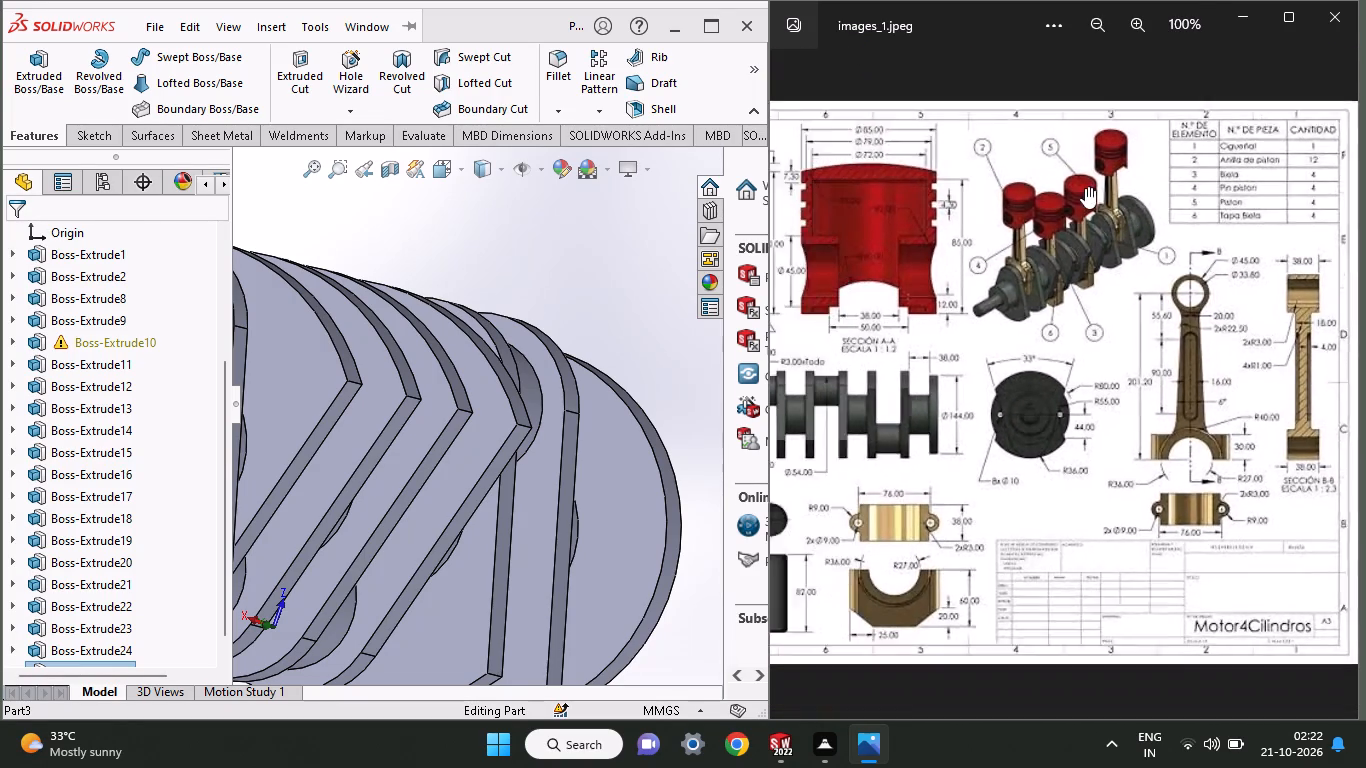
{"action": "scroll", "coordinate": [1110, 312], "scroll_direction": "up", "scroll_amount": 7, "text": "ctrl"}
{"action": "scroll", "coordinate": [1237, 194], "scroll_direction": "up", "scroll_amount": 7, "text": "ctrl"}
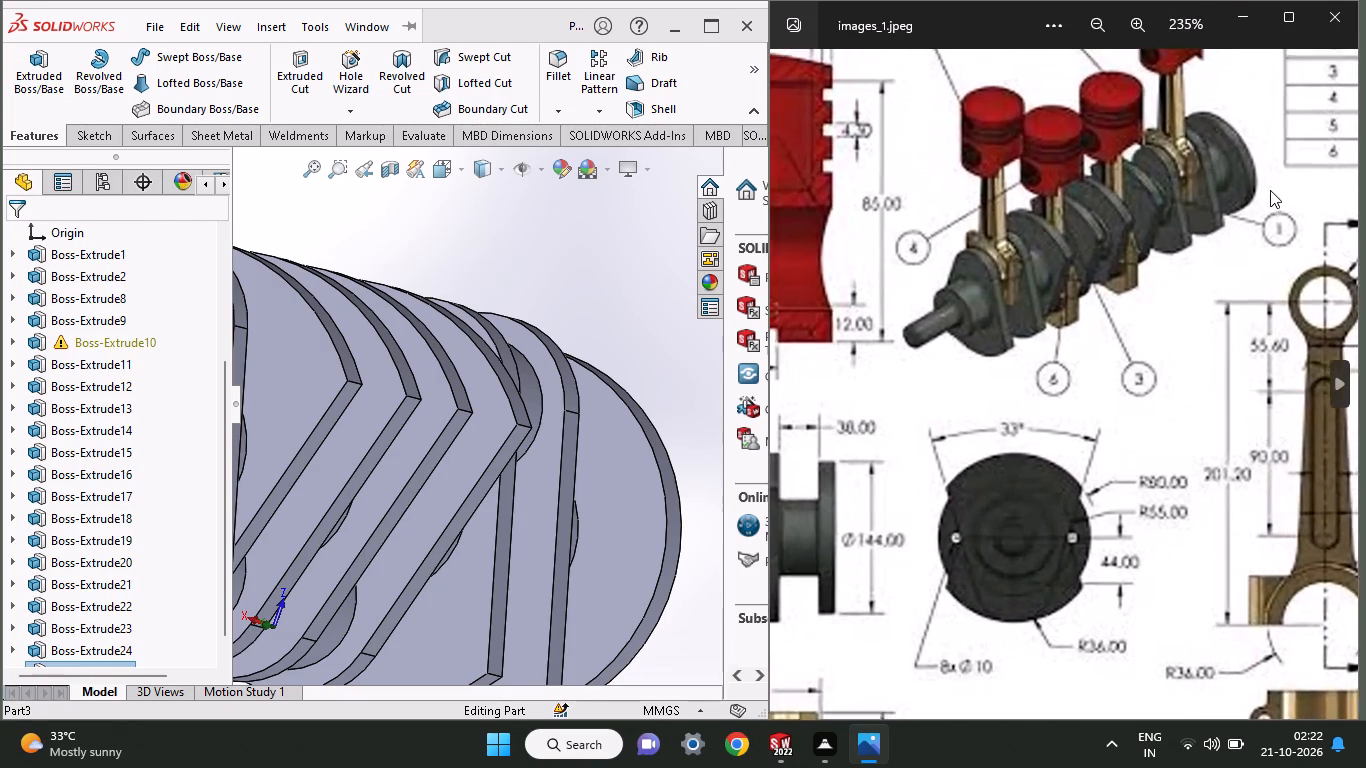
{"action": "scroll", "coordinate": [1258, 194], "scroll_direction": "up", "scroll_amount": 12, "text": "ctrl"}
{"action": "scroll", "coordinate": [1215, 197], "scroll_direction": "down", "scroll_amount": 7, "text": "ctrl"}
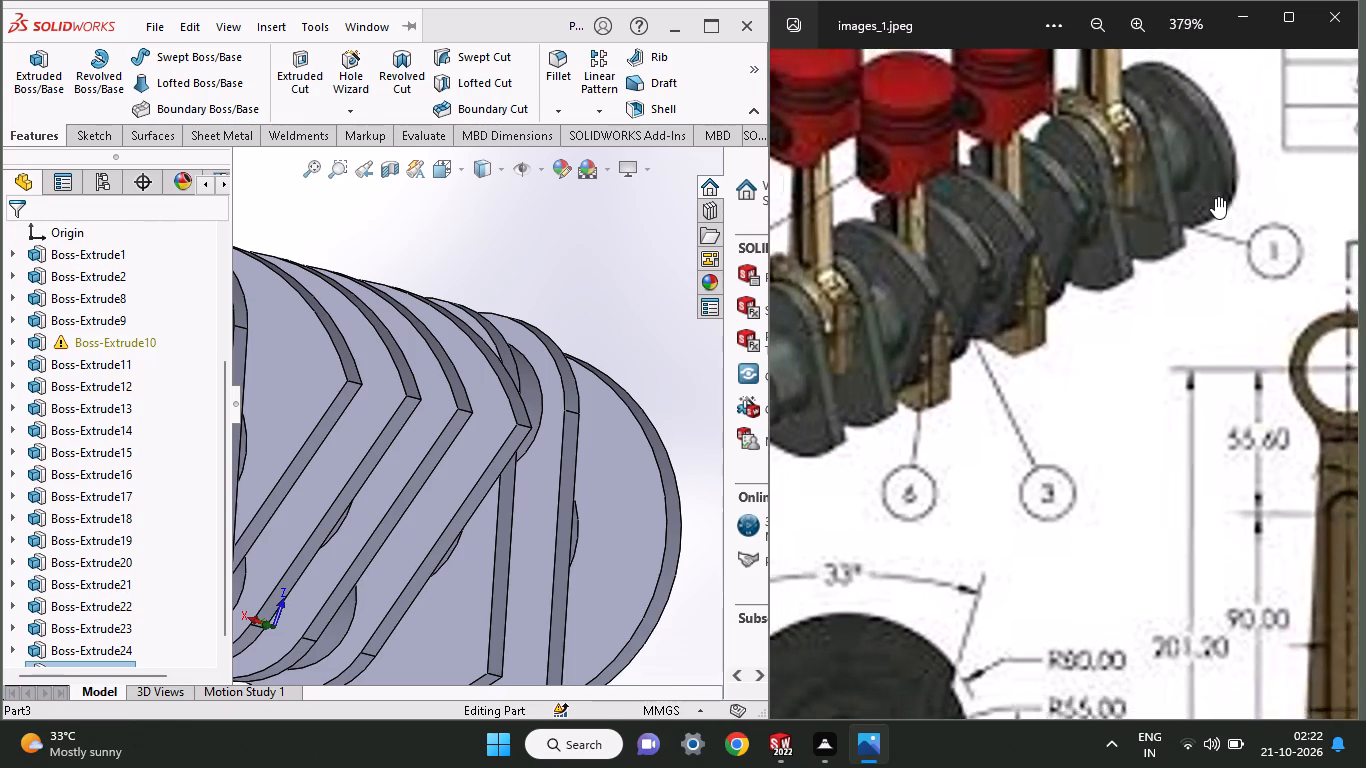
{"action": "scroll", "coordinate": [1215, 197], "scroll_direction": "down", "scroll_amount": 13, "text": "ctrl"}
{"action": "scroll", "coordinate": [1063, 359], "scroll_direction": "down", "scroll_amount": 1, "text": "ctrl"}
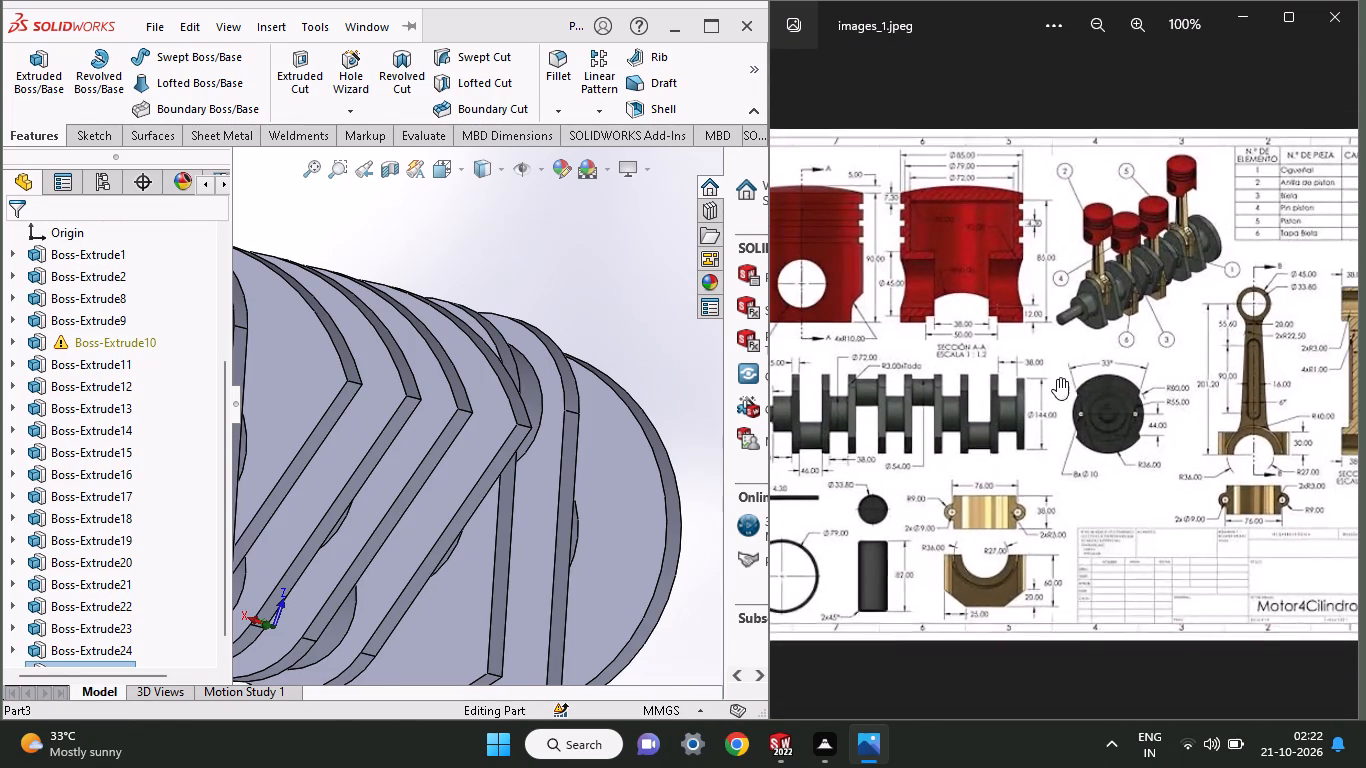
{"action": "middle_click_drag", "start_coordinate": [536, 552], "coordinate": [578, 571]}
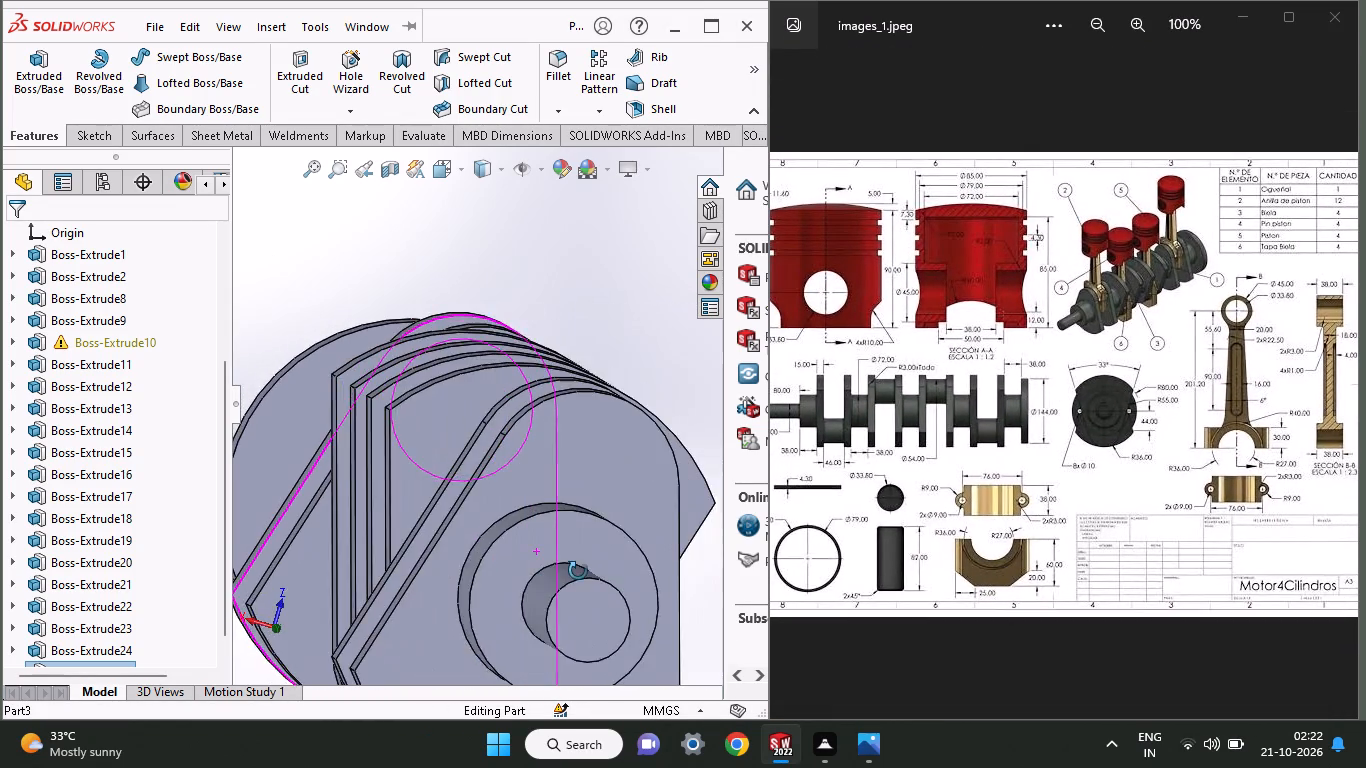
{"action": "middle_click_drag", "start_coordinate": [578, 571], "coordinate": [548, 535]}
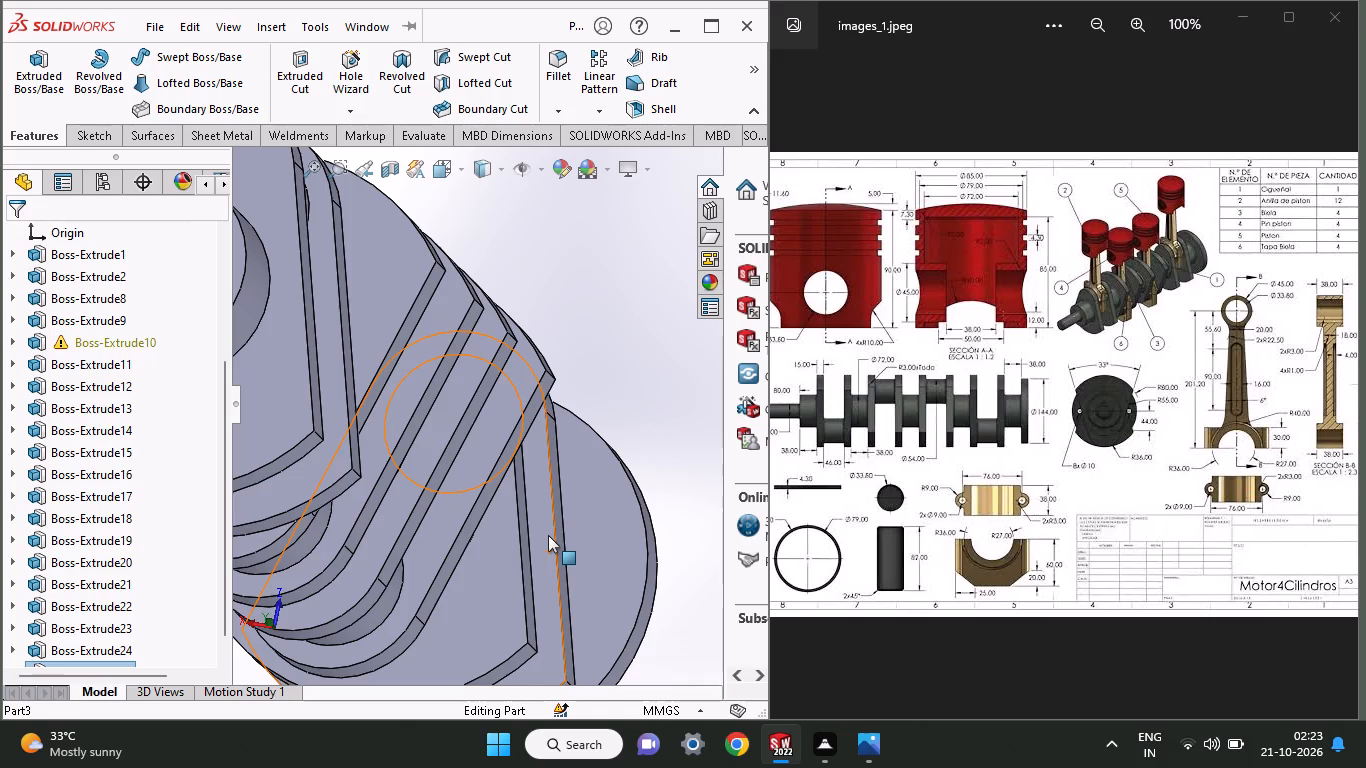
{"action": "middle_click_drag", "start_coordinate": [509, 503], "coordinate": [525, 556]}
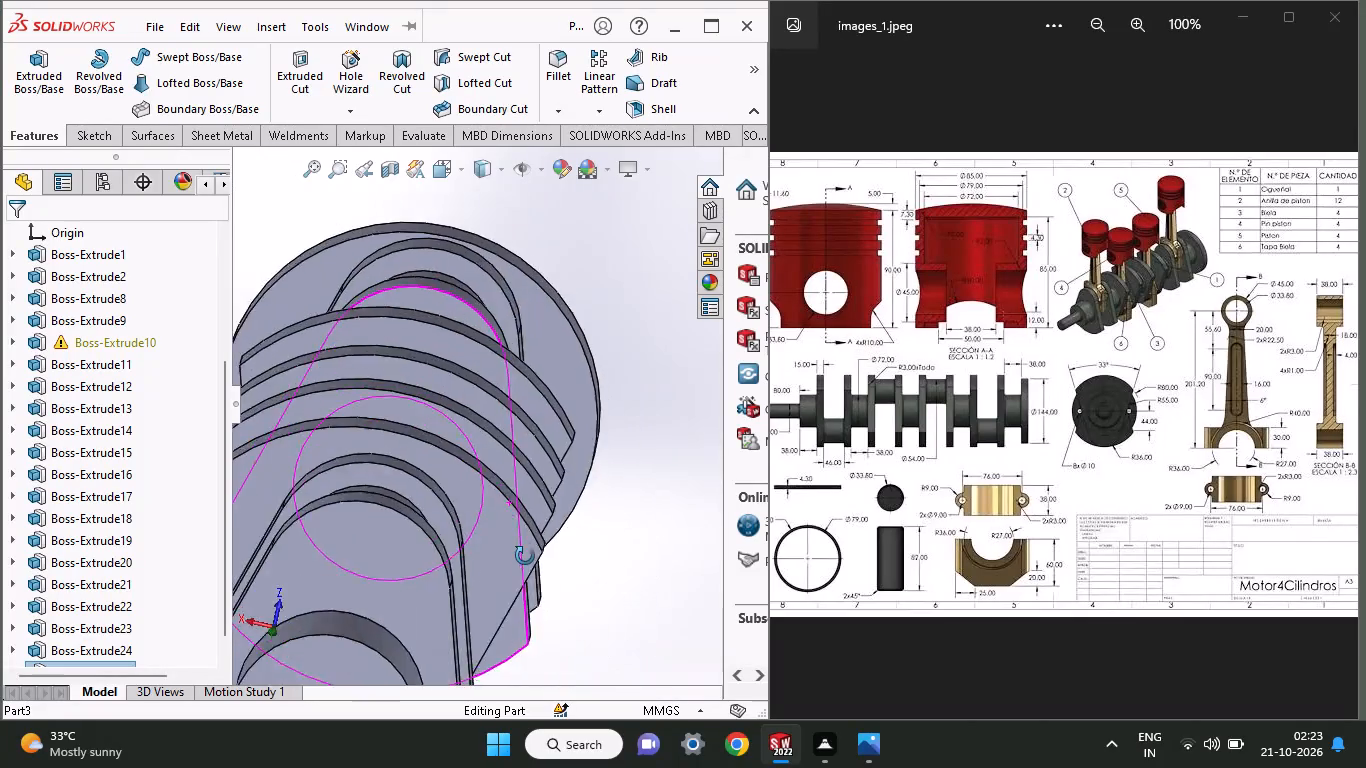
Inspect the crankshaft's webs, crankpins, journals and end flange from several angles.
{"action": "middle_click_drag", "start_coordinate": [525, 556], "coordinate": [511, 505]}
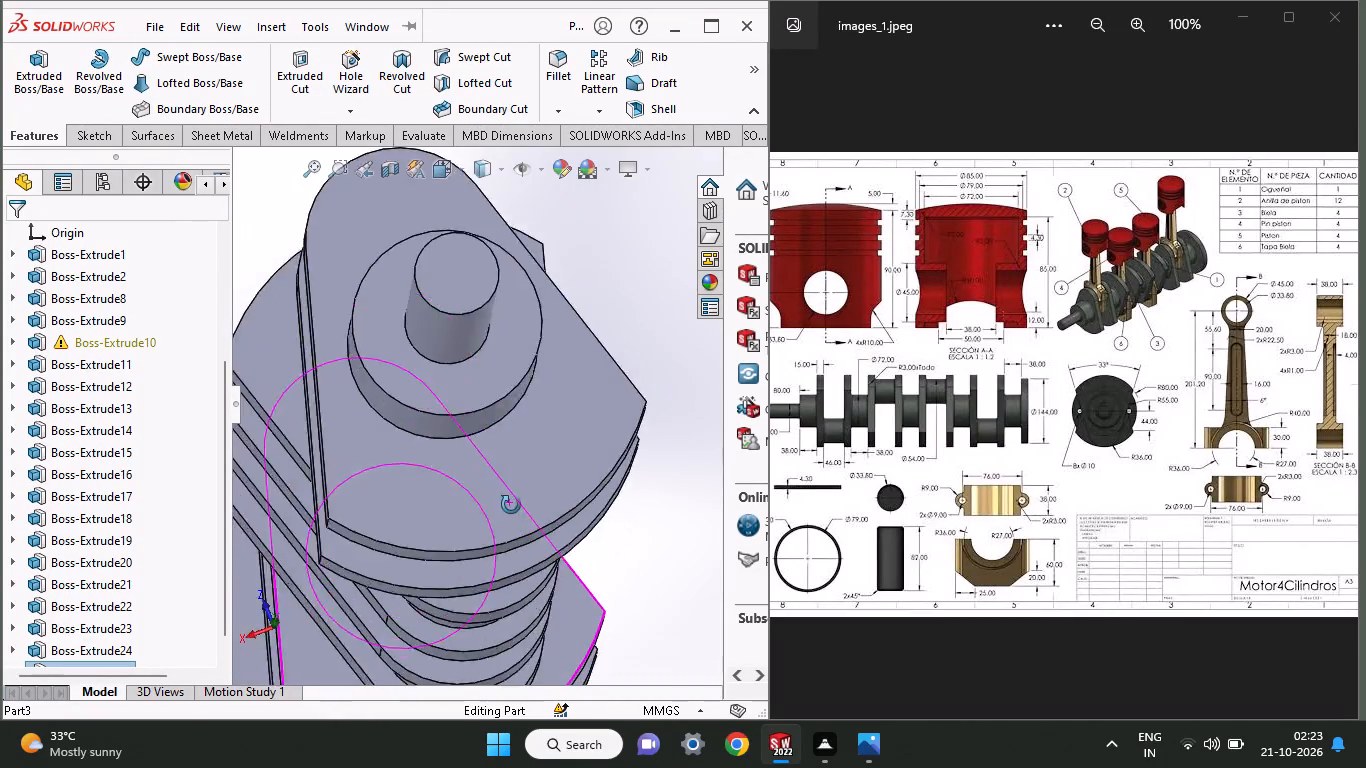
{"action": "middle_click_drag", "start_coordinate": [511, 505], "coordinate": [582, 301]}
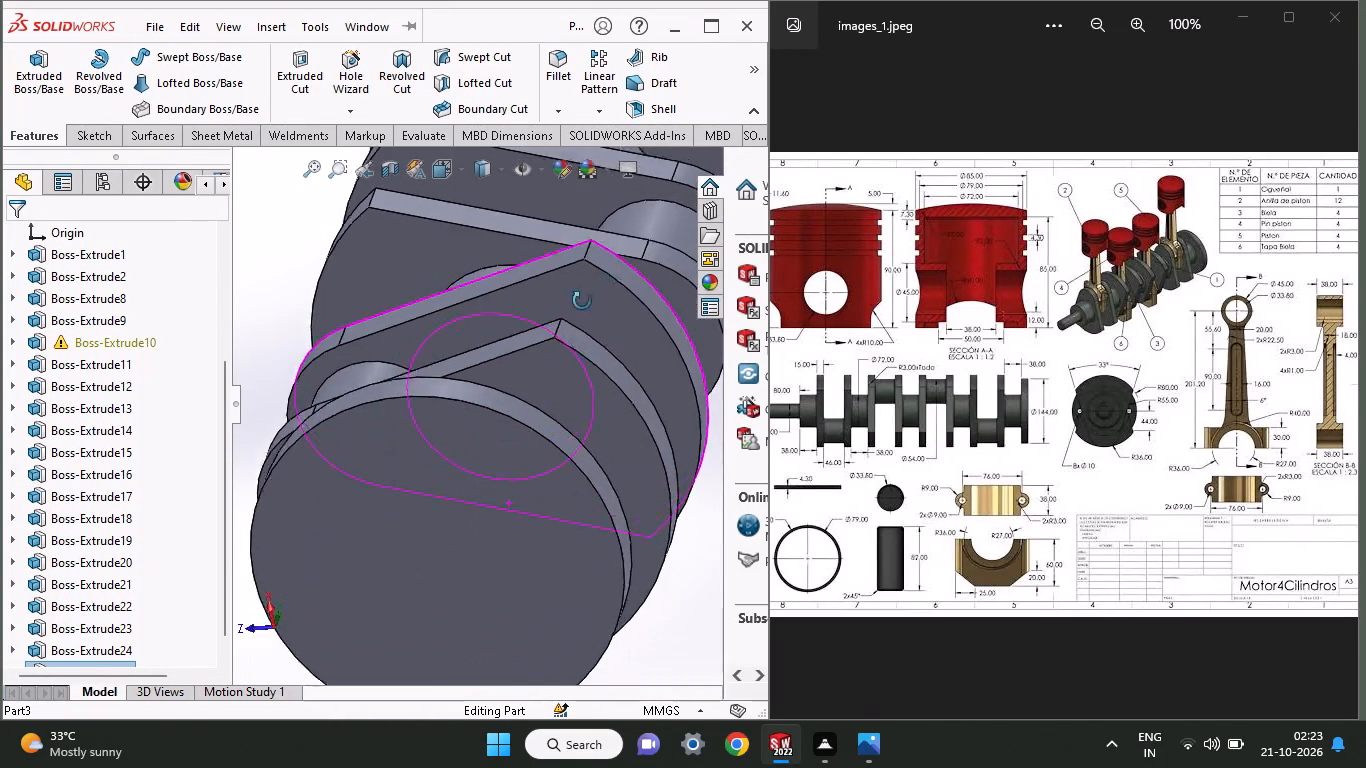
{"action": "middle_click_drag", "start_coordinate": [582, 301], "coordinate": [399, 620]}
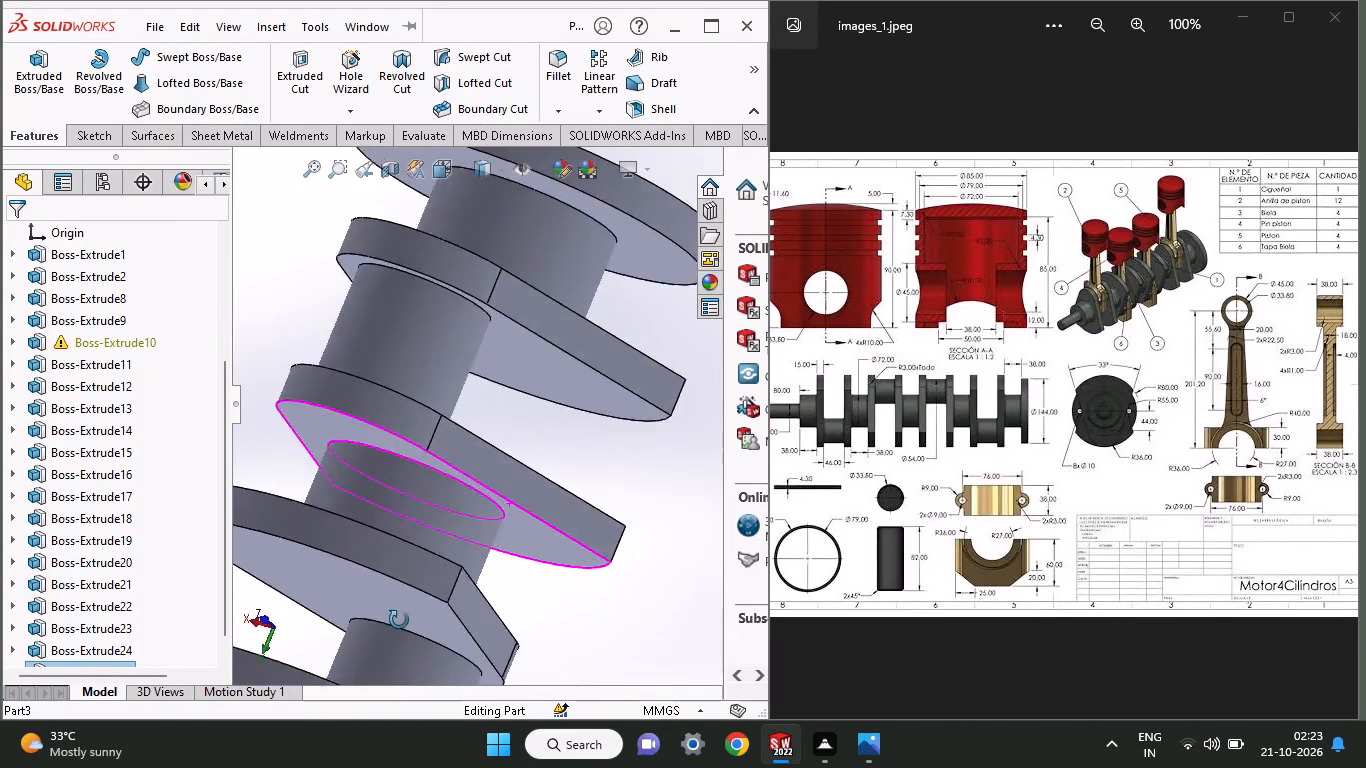
{"action": "middle_click_drag", "start_coordinate": [399, 620], "coordinate": [453, 488]}
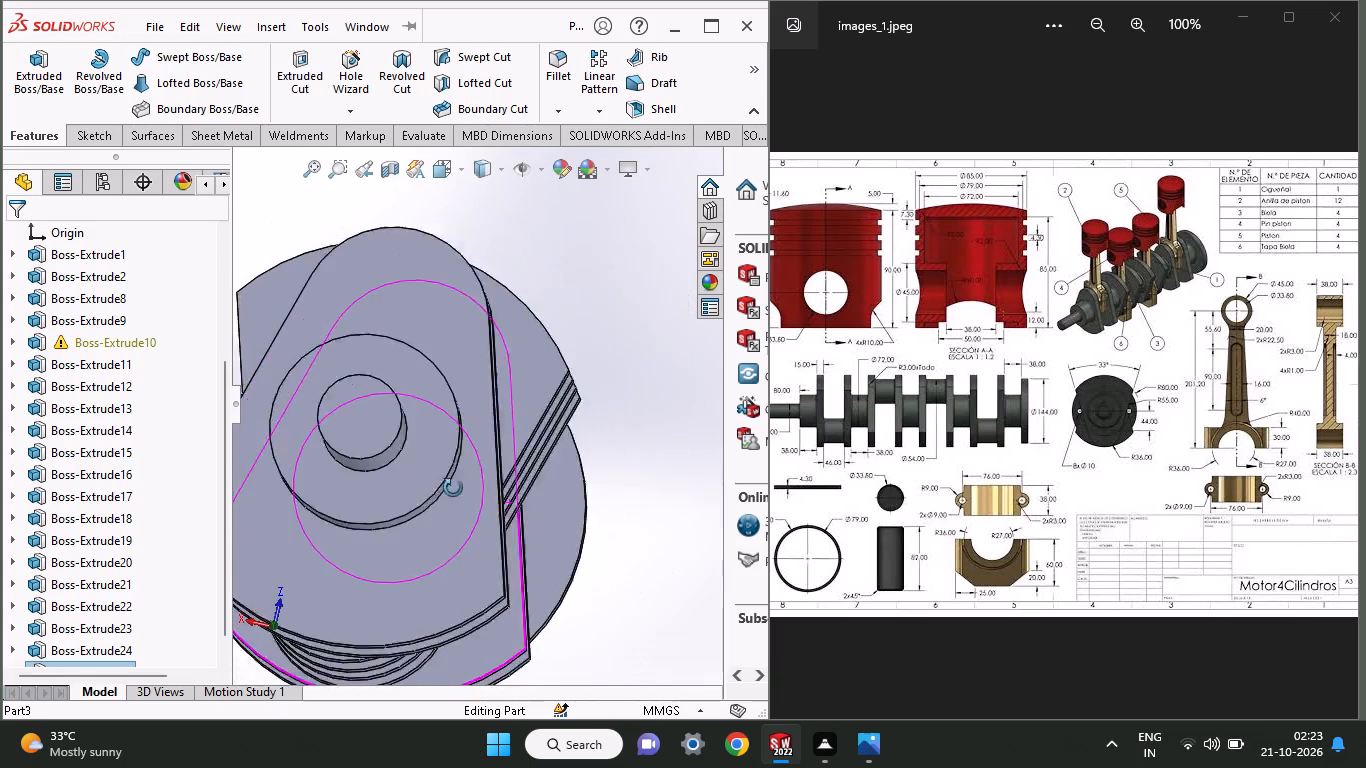
{"action": "middle_click_drag", "start_coordinate": [453, 488], "coordinate": [327, 521]}
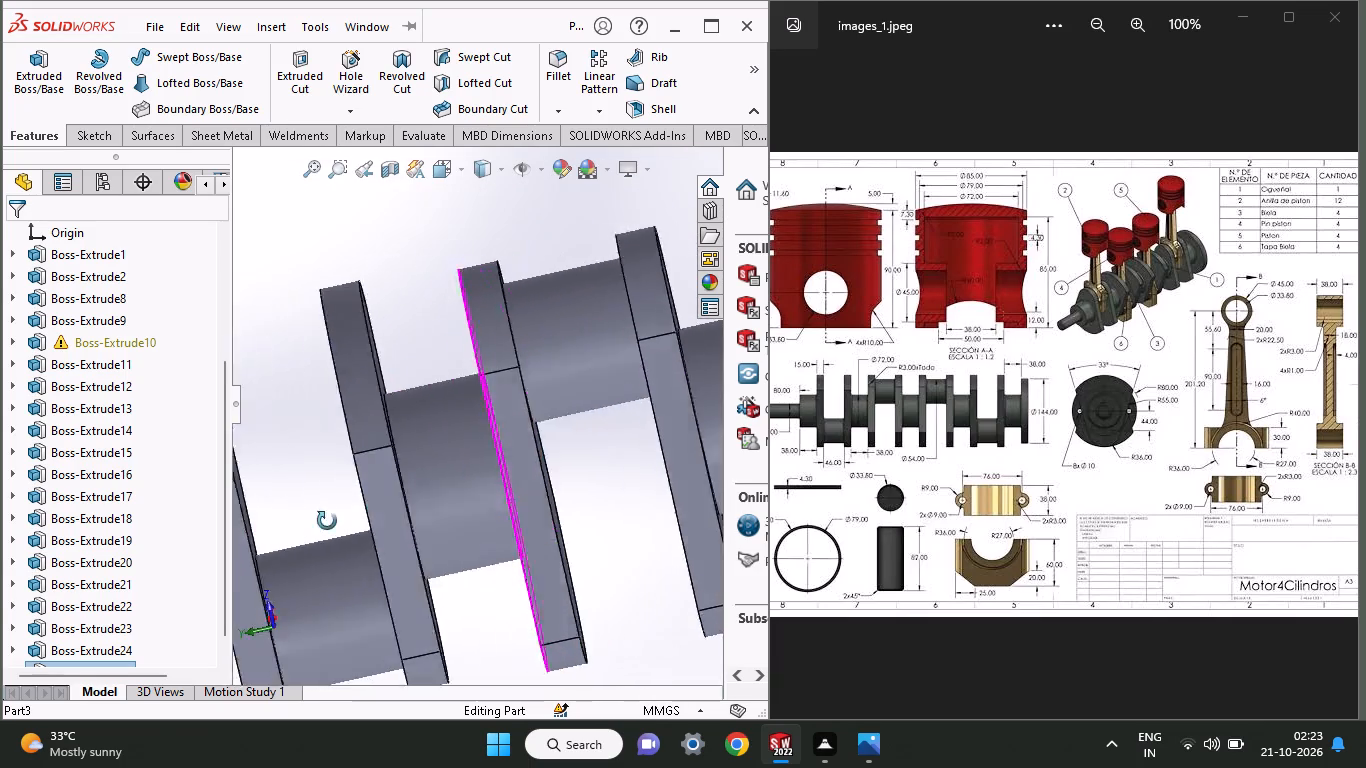
{"action": "middle_click_drag", "start_coordinate": [327, 521], "coordinate": [693, 438]}
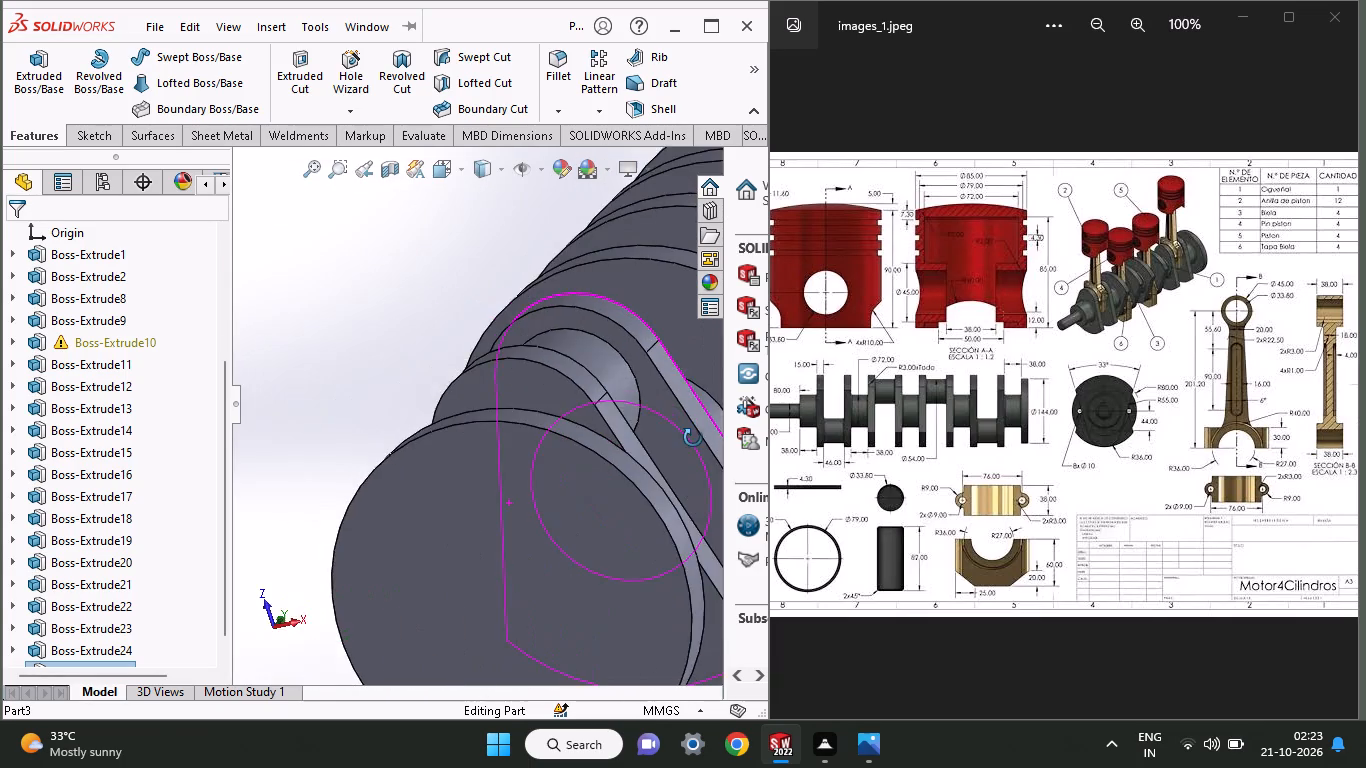
{"action": "middle_click_drag", "start_coordinate": [693, 438], "coordinate": [277, 532]}
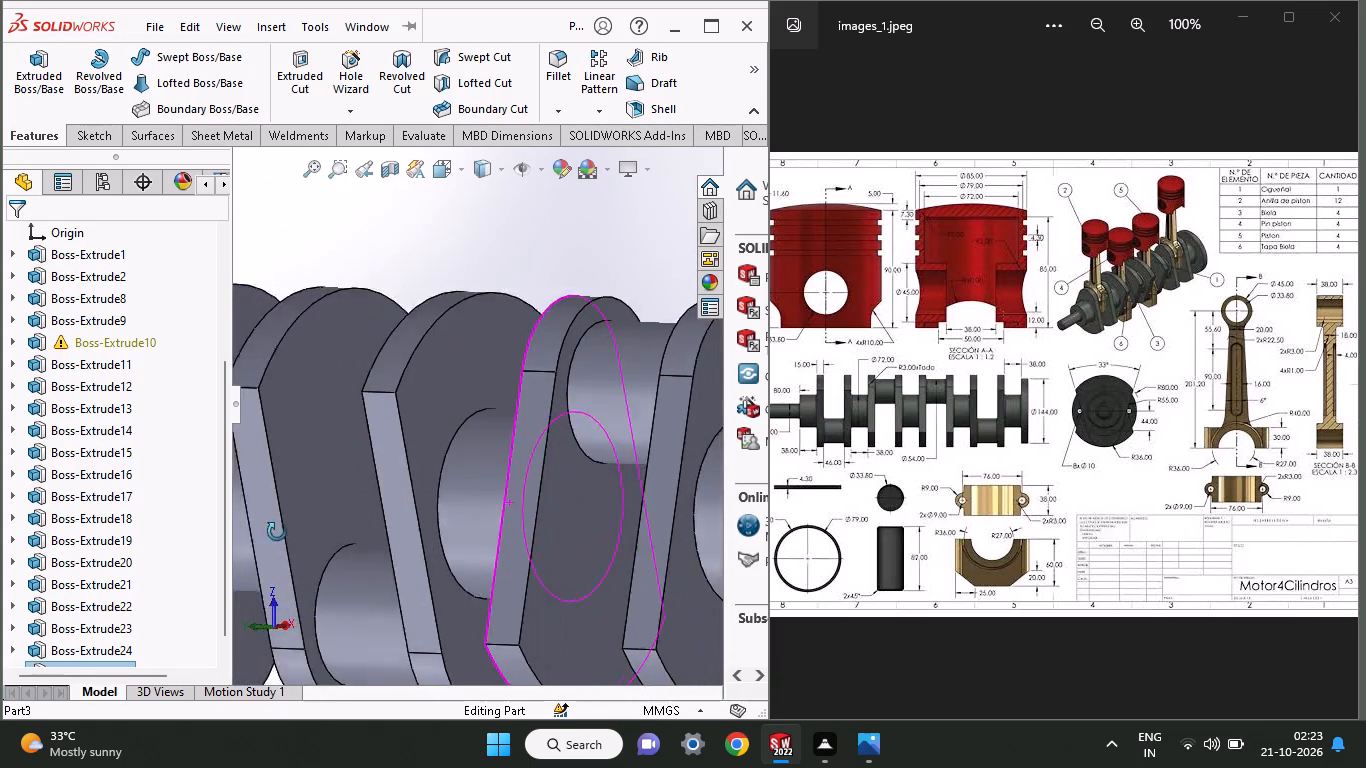
{"action": "middle_click_drag", "start_coordinate": [277, 532], "coordinate": [312, 513]}
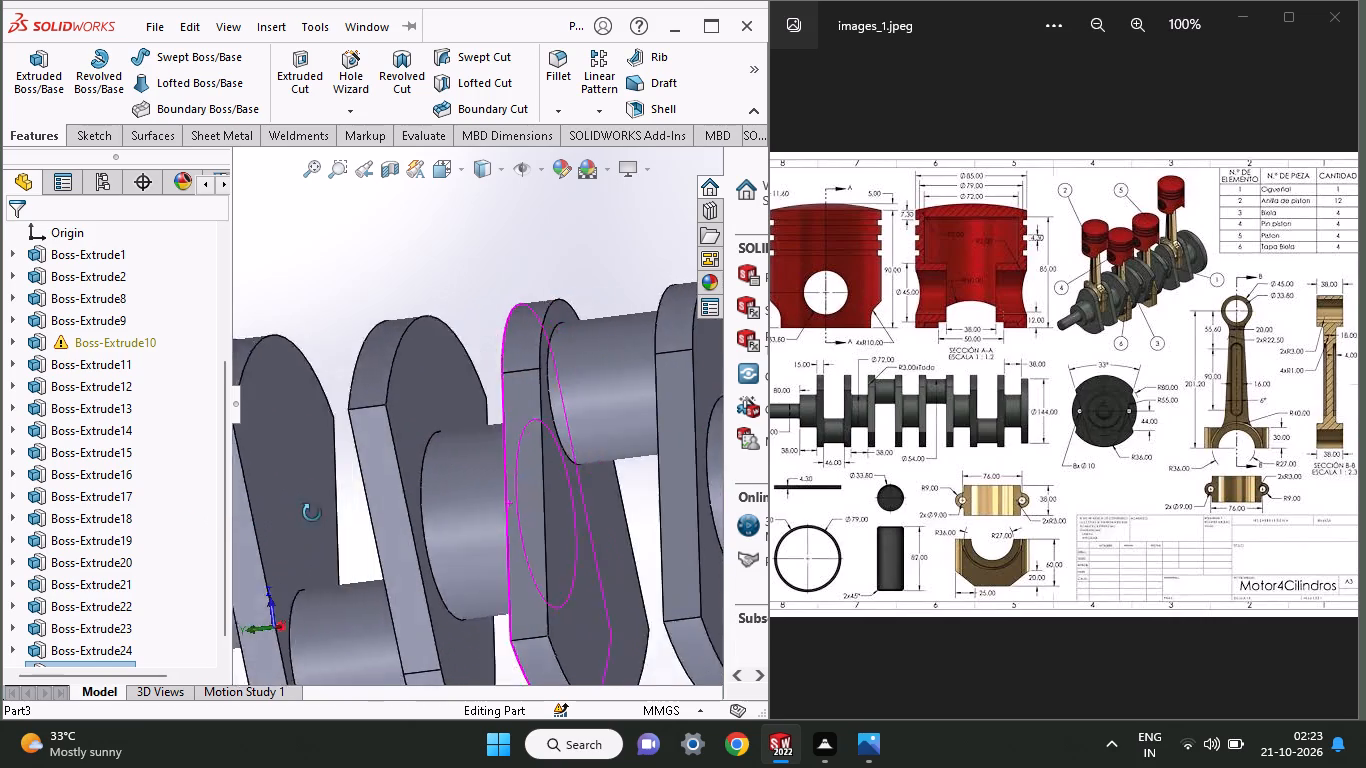
{"action": "middle_click_drag", "start_coordinate": [312, 513], "coordinate": [423, 541]}
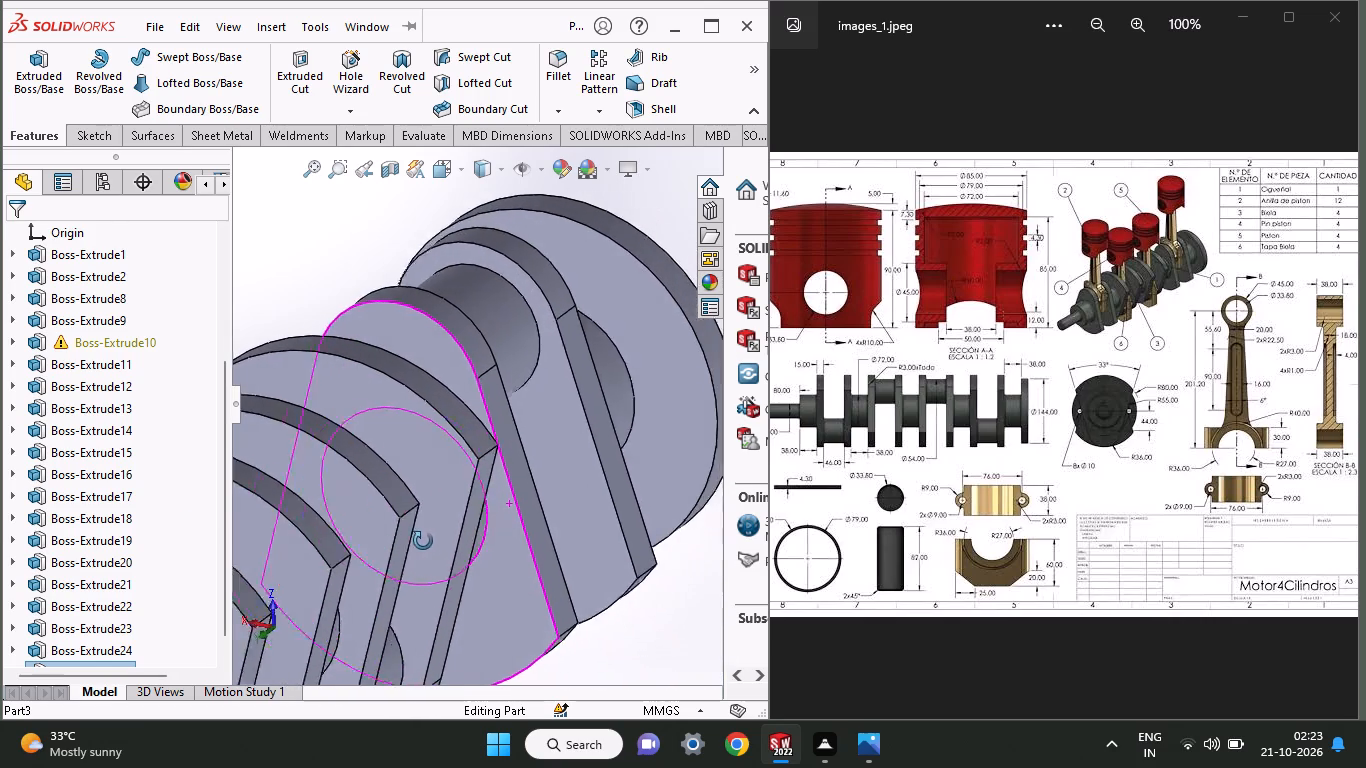
{"action": "middle_click_drag", "start_coordinate": [423, 541], "coordinate": [451, 518]}
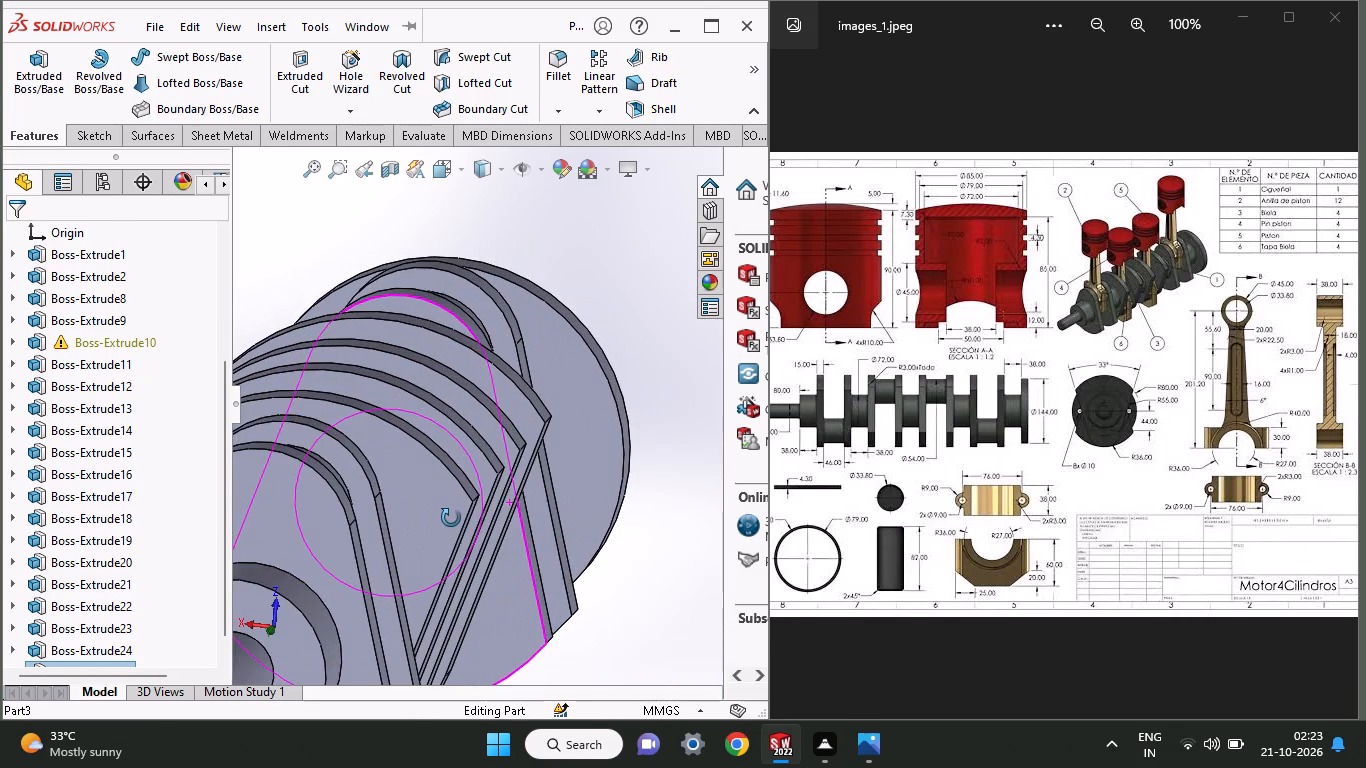
{"action": "middle_click_drag", "start_coordinate": [451, 518], "coordinate": [431, 523]}
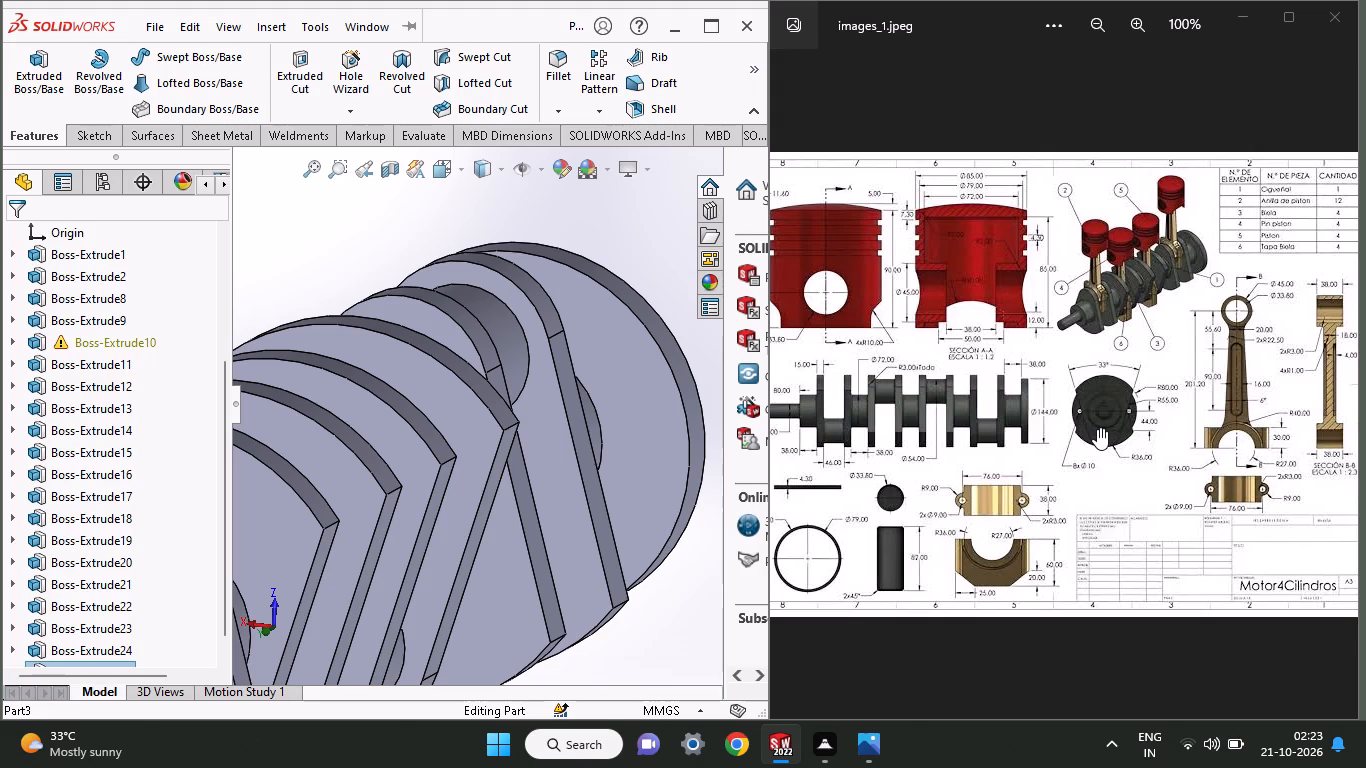
Study the dimensioned crankshaft end view in the reference drawing, along with the neighbouring side, assembly and connecting rod views.
{"action": "scroll", "coordinate": [1097, 428], "scroll_direction": "up", "scroll_amount": 4, "text": "ctrl"}
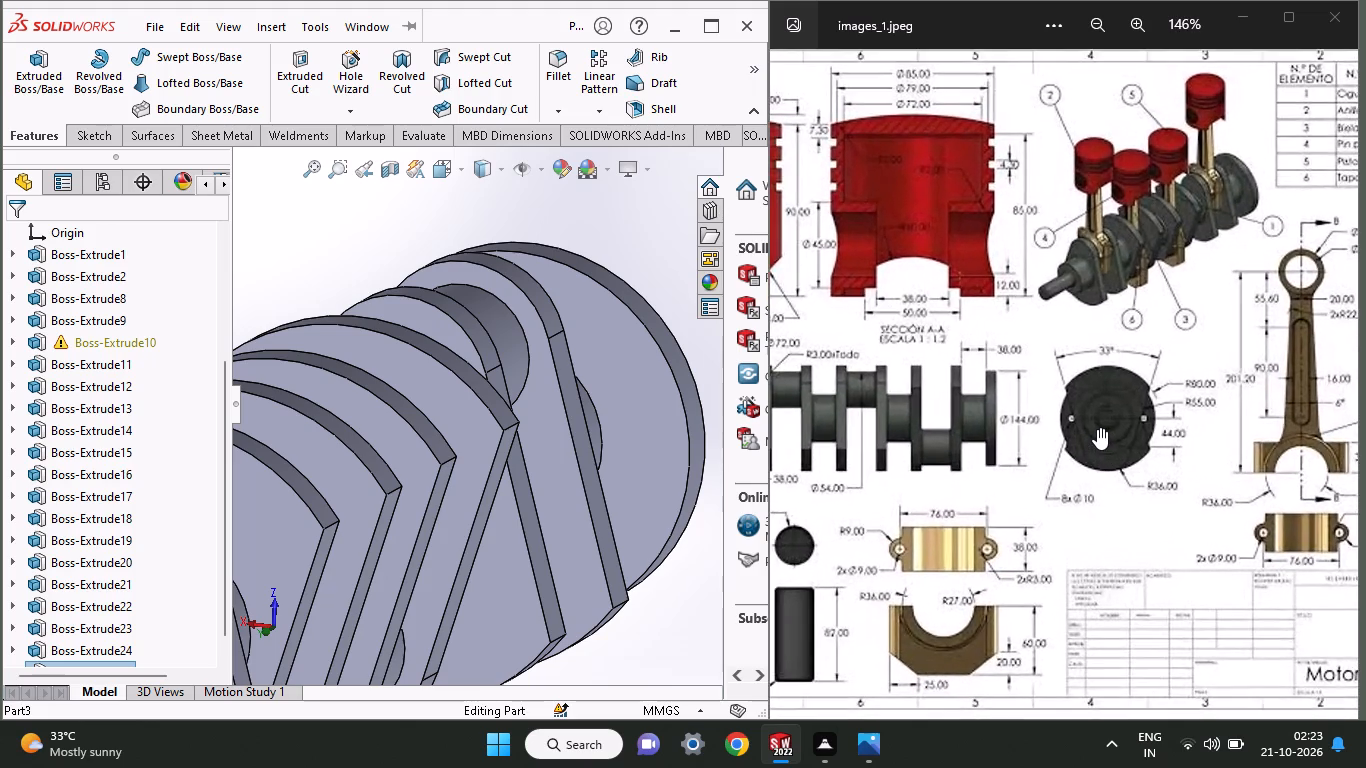
{"action": "scroll", "coordinate": [1097, 428], "scroll_direction": "up", "scroll_amount": 9, "text": "ctrl"}
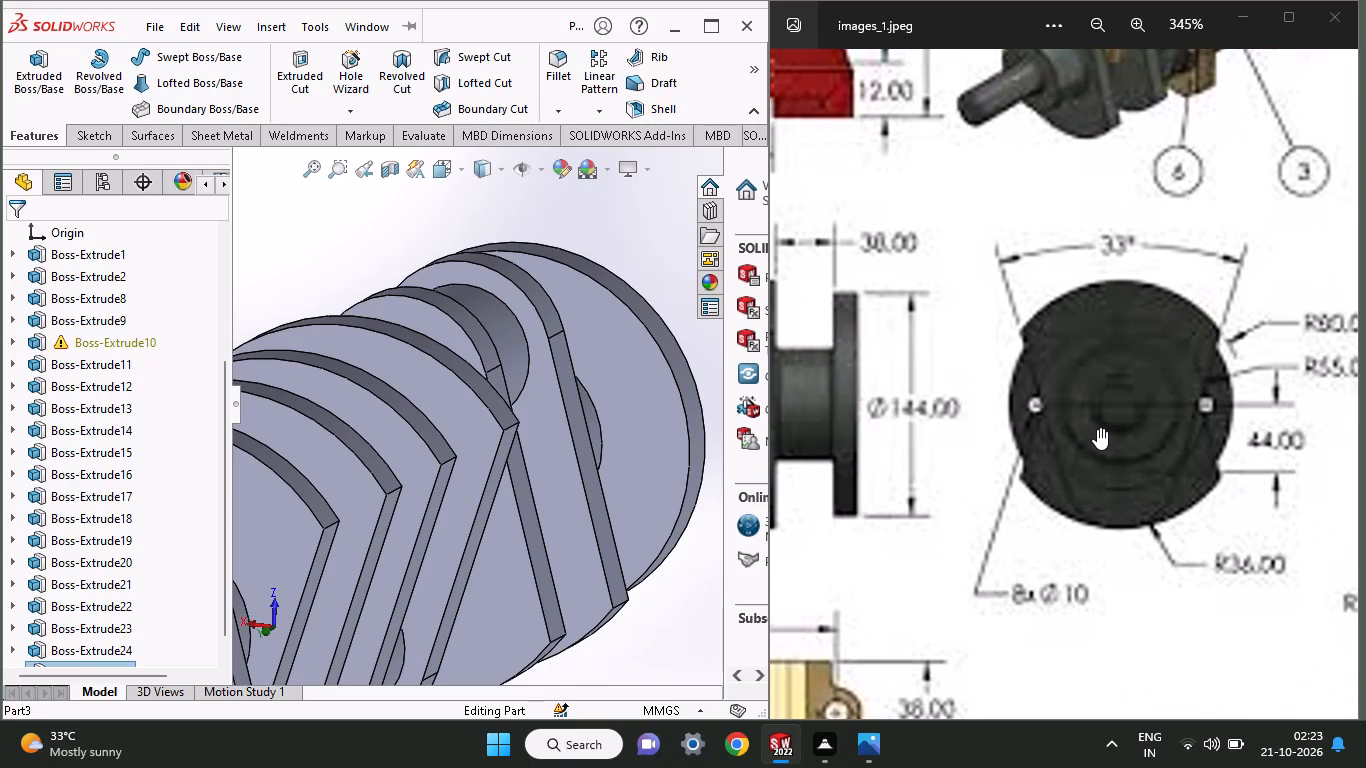
{"action": "middle_click_drag", "start_coordinate": [1066, 351], "coordinate": [1060, 381]}
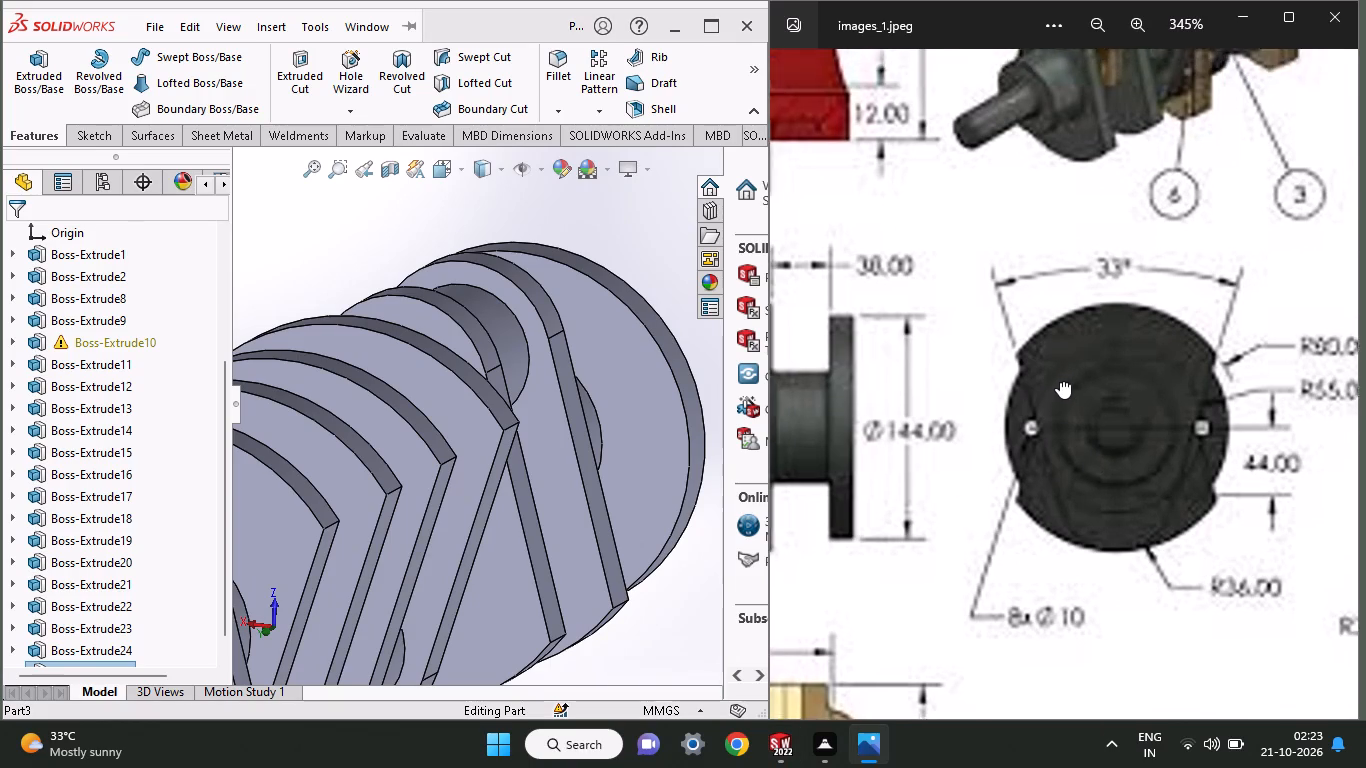
{"action": "middle_click_drag", "start_coordinate": [1060, 381], "coordinate": [958, 620]}
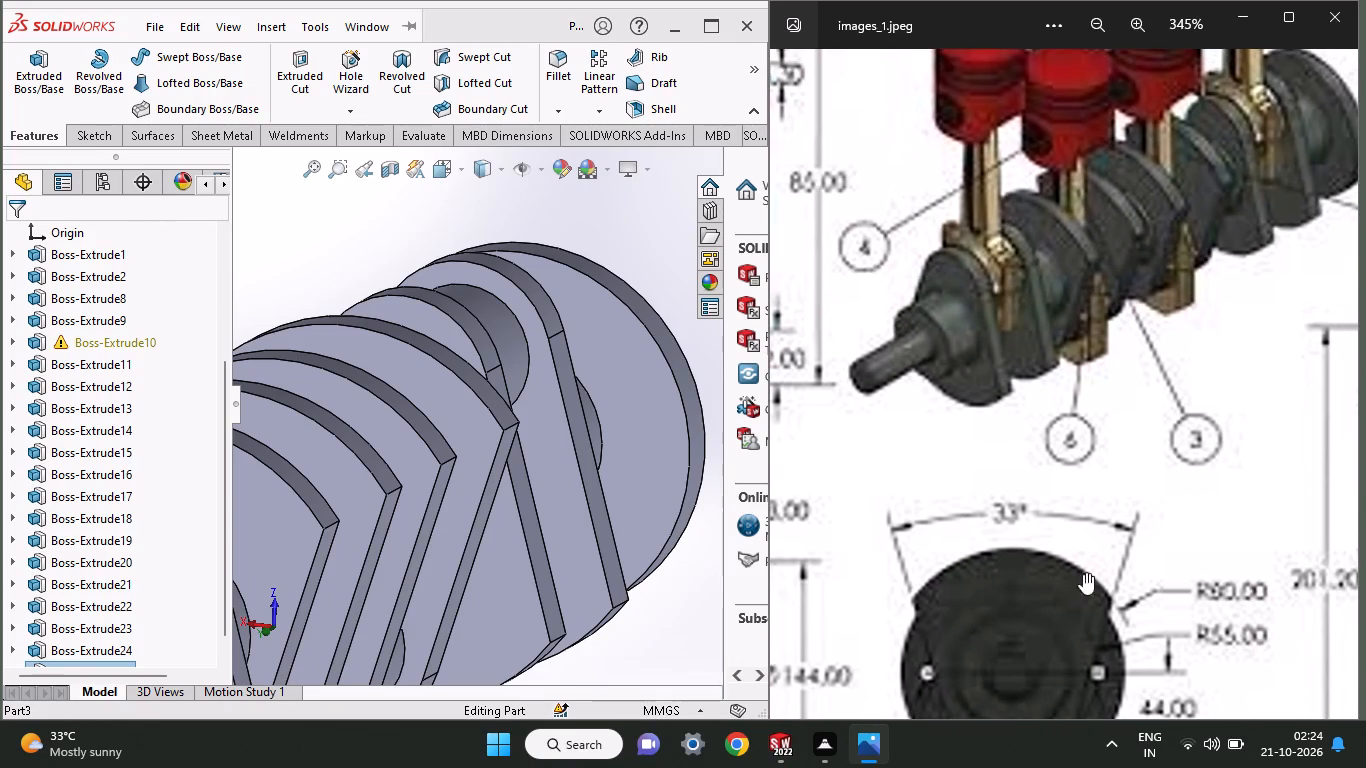
{"action": "middle_click_drag", "start_coordinate": [1120, 543], "coordinate": [1073, 414]}
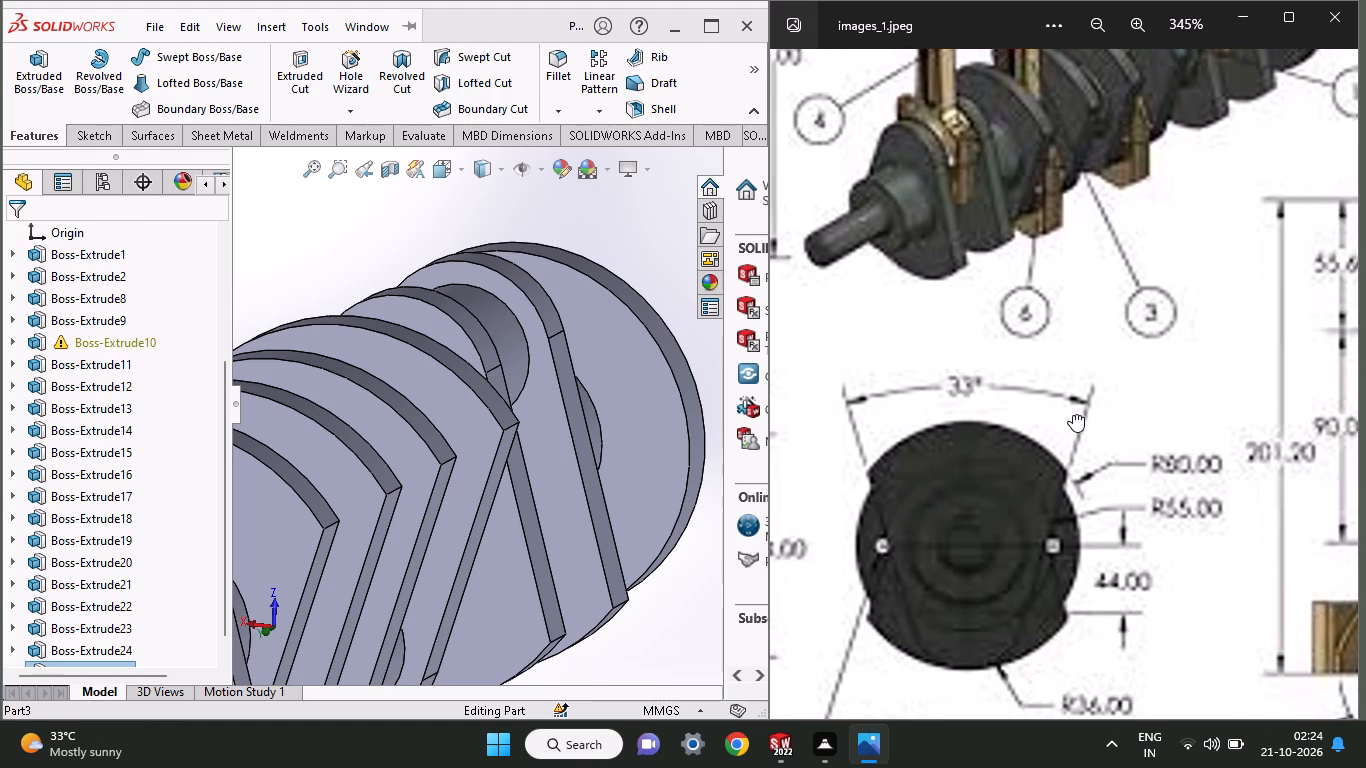
{"action": "middle_click_drag", "start_coordinate": [1073, 414], "coordinate": [820, 515]}
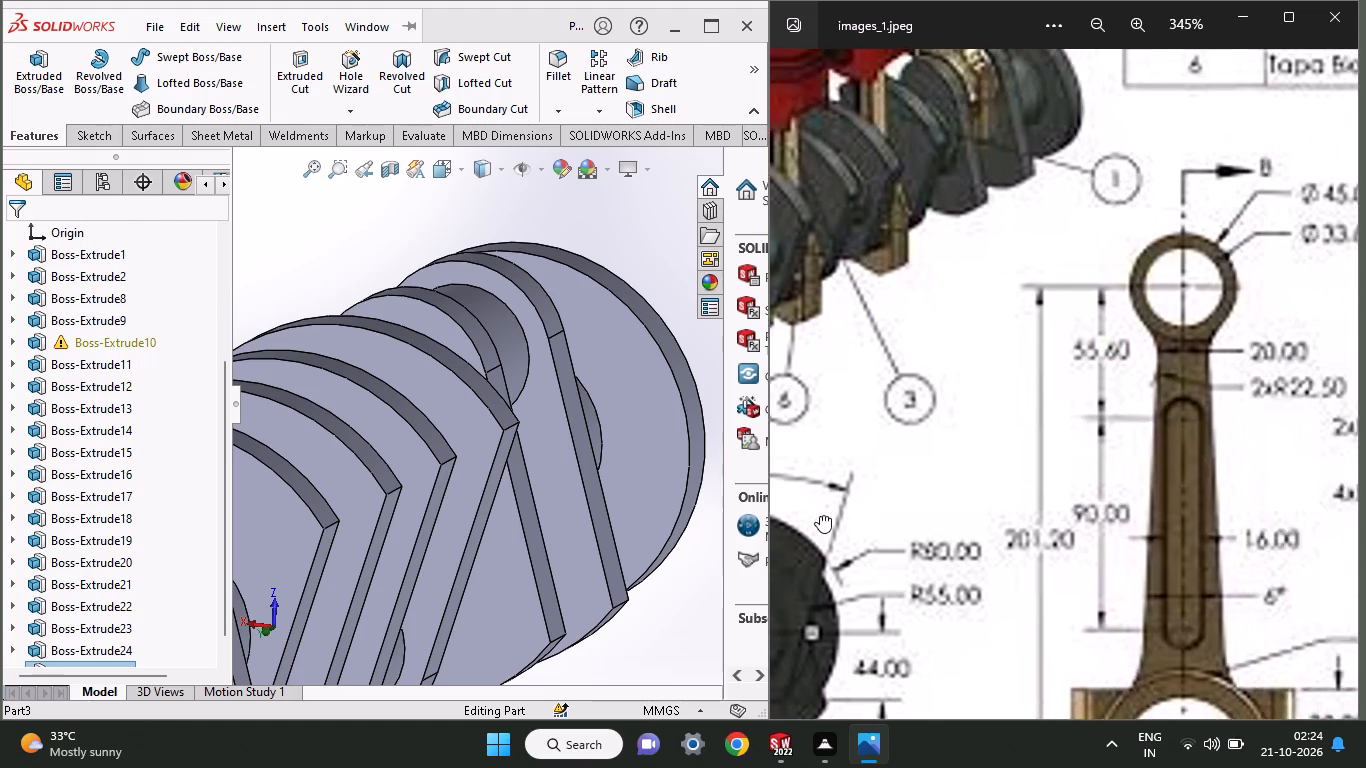
{"action": "middle_click_drag", "start_coordinate": [820, 515], "coordinate": [928, 410]}
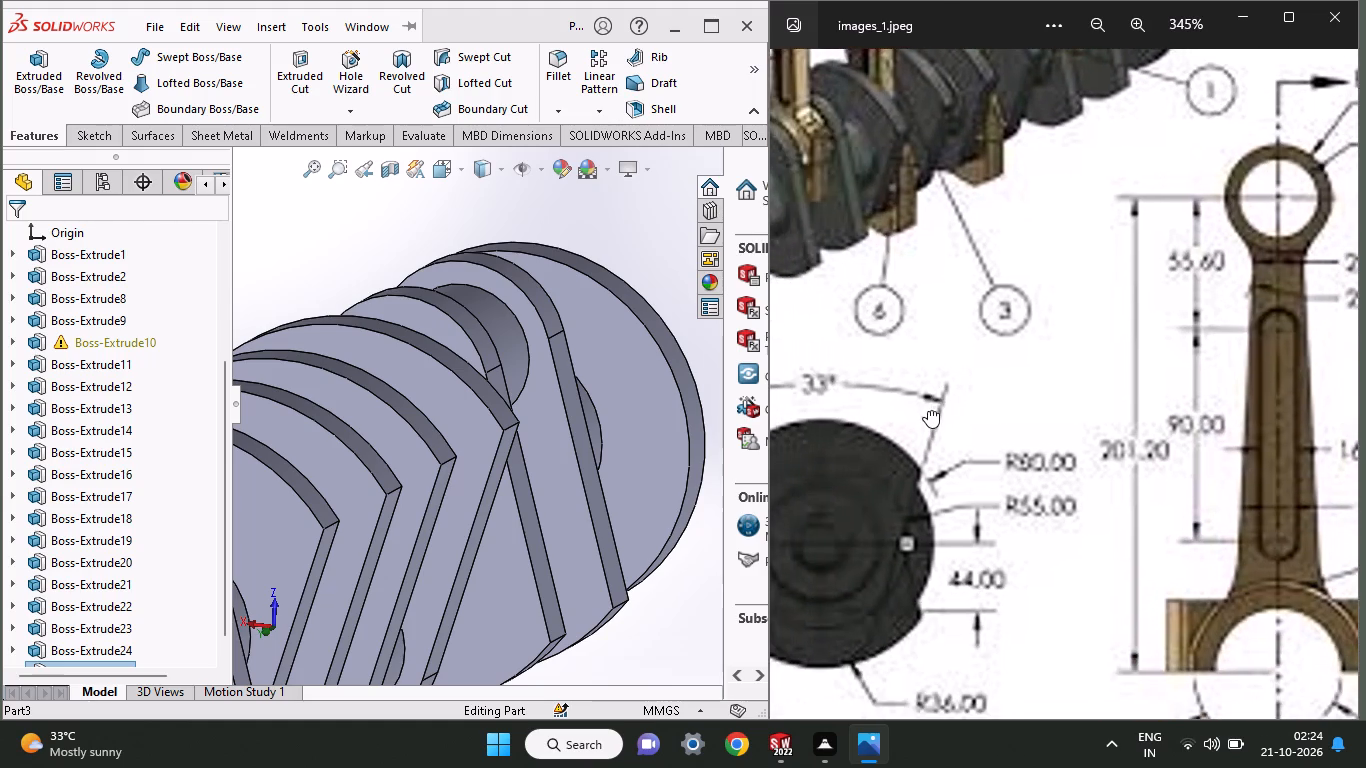
{"action": "middle_click_drag", "start_coordinate": [928, 410], "coordinate": [936, 215]}
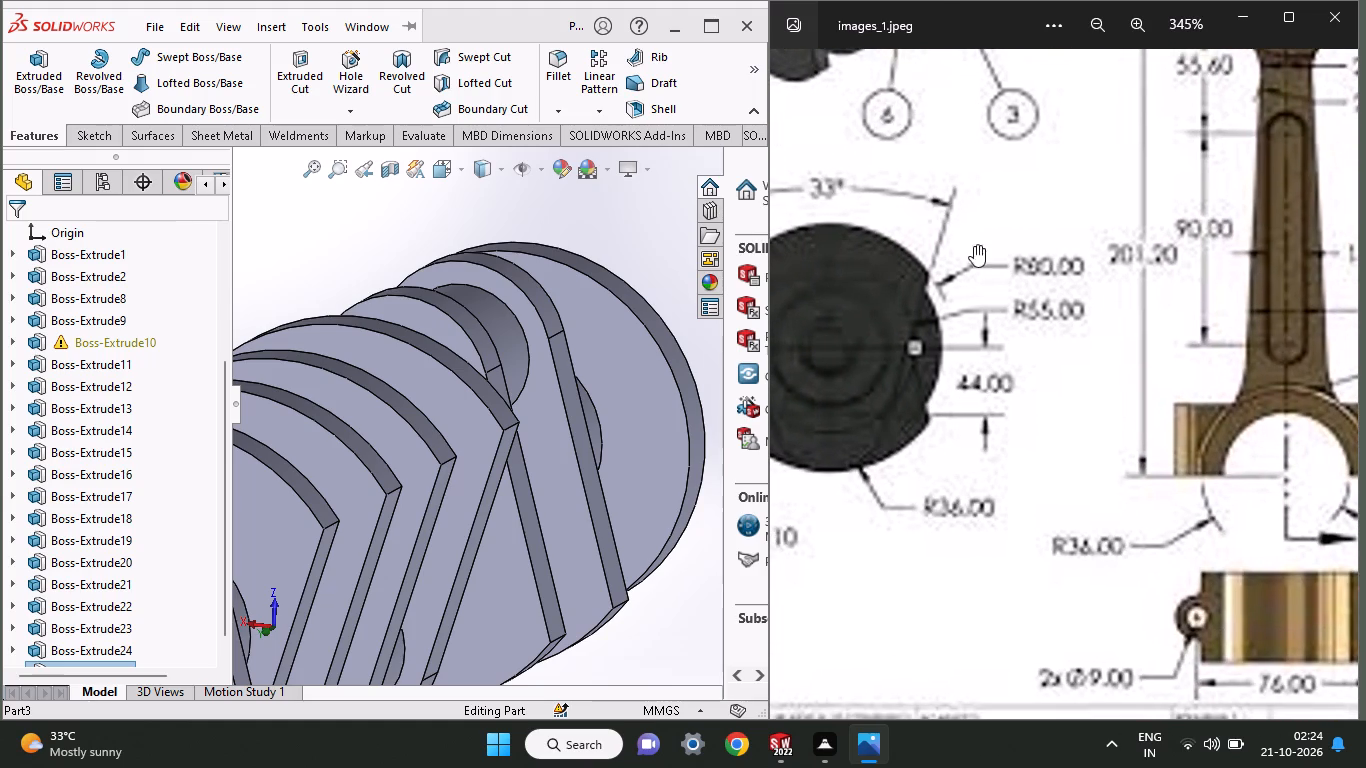
{"action": "middle_click_drag", "start_coordinate": [1089, 522], "coordinate": [671, 435]}
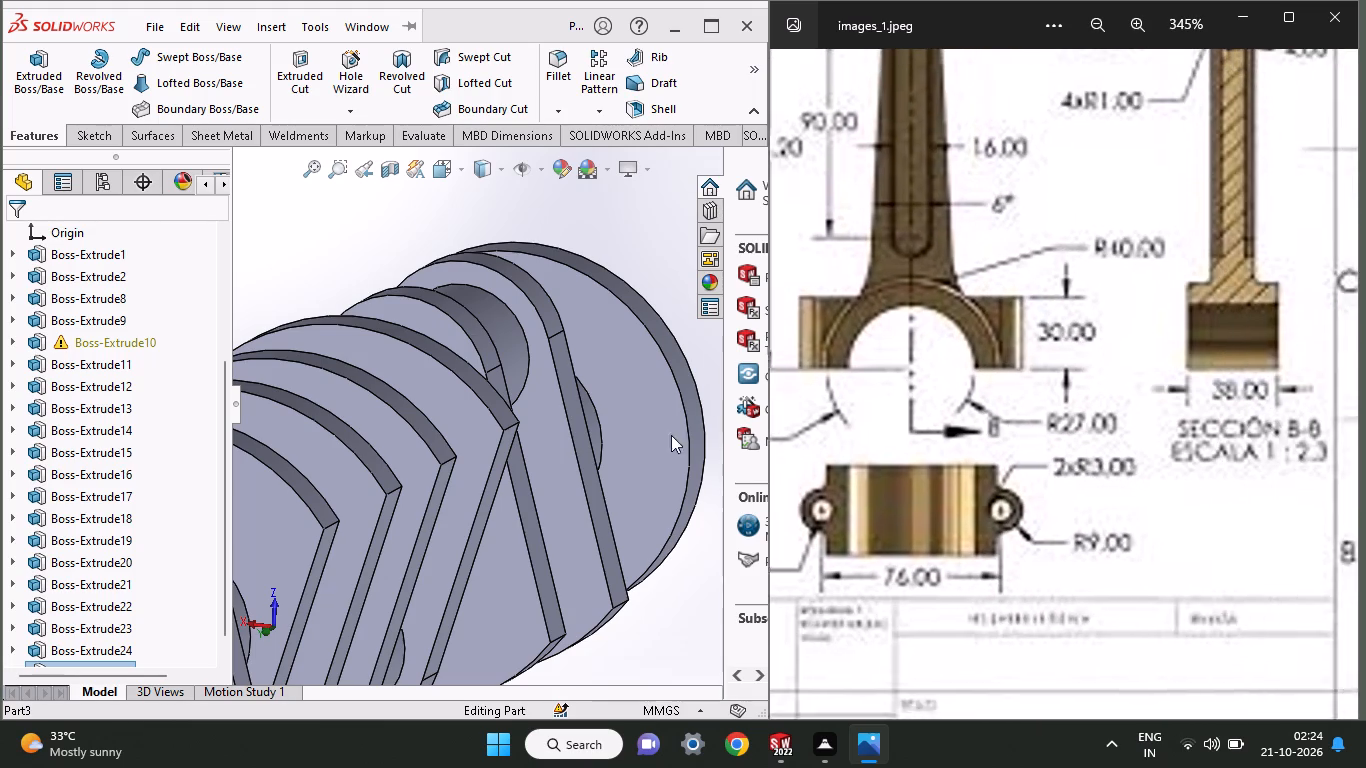
{"action": "middle_click_drag", "start_coordinate": [671, 435], "coordinate": [1211, 460]}
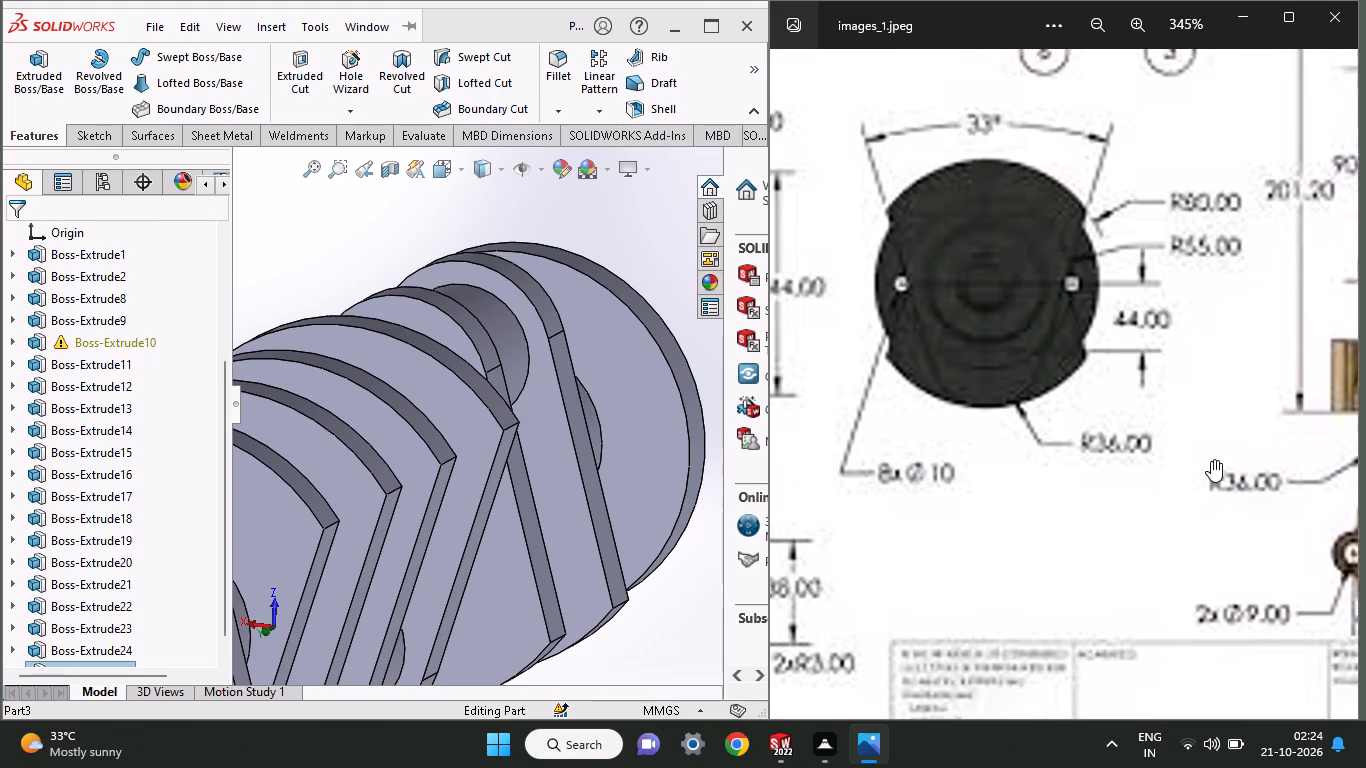
{"action": "middle_click_drag", "start_coordinate": [1211, 460], "coordinate": [1225, 449]}
{"action": "middle_click_drag", "start_coordinate": [1038, 543], "coordinate": [1358, 433]}
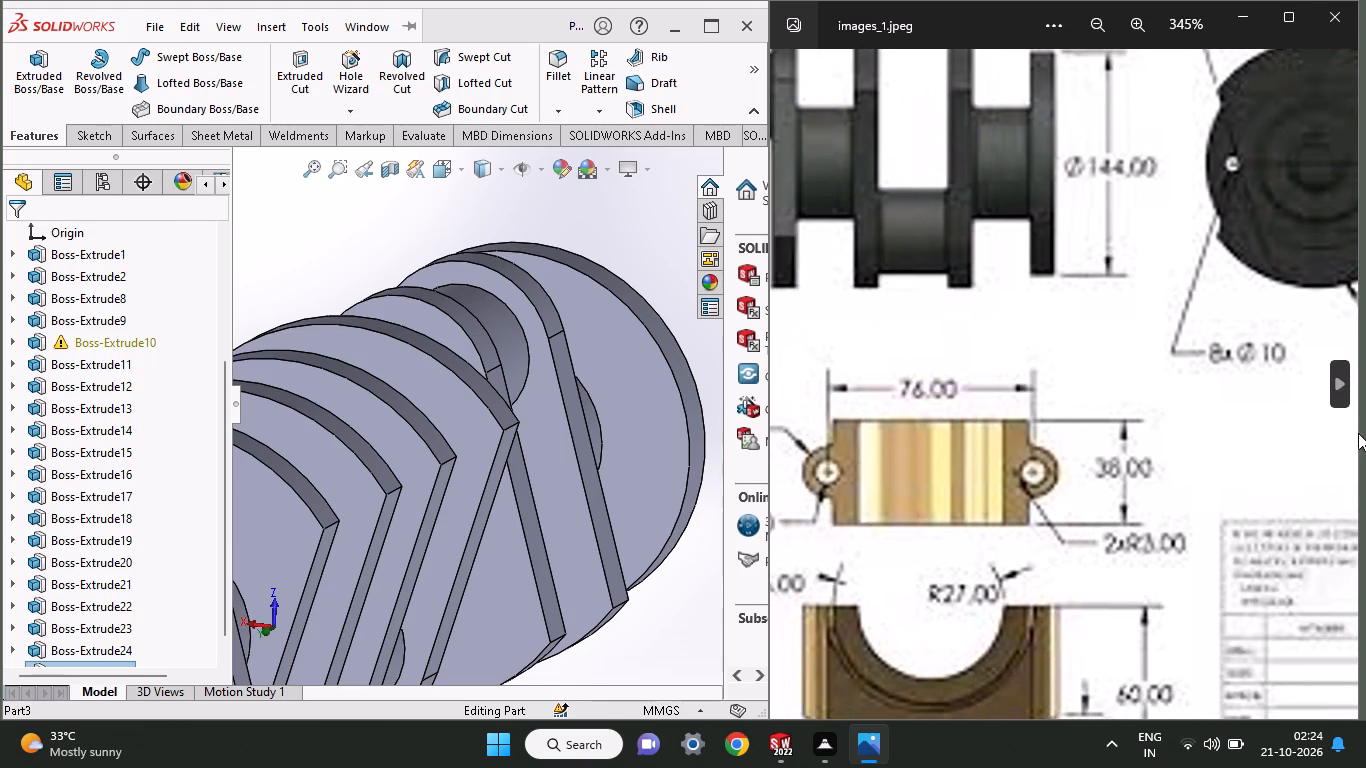
{"action": "middle_click_drag", "start_coordinate": [1358, 433], "coordinate": [1272, 767]}
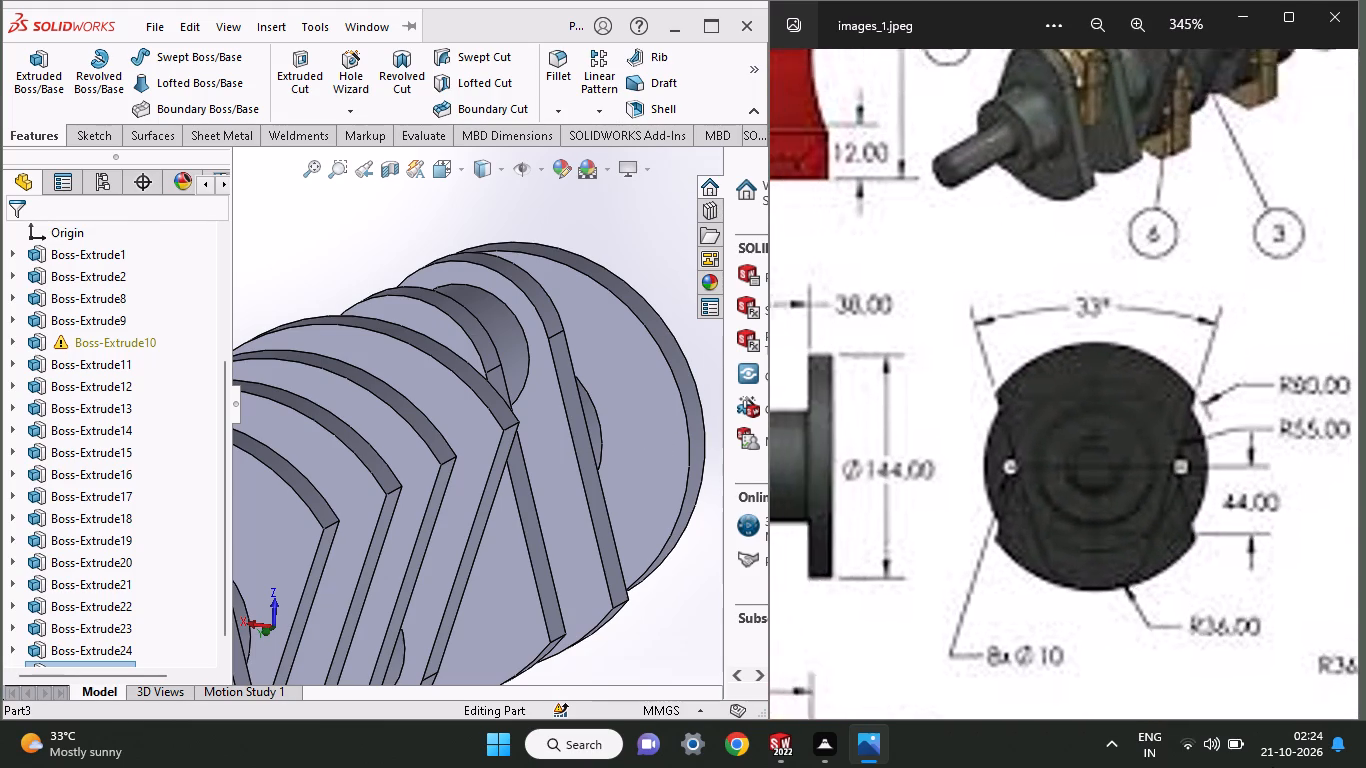
{"action": "middle_click_drag", "start_coordinate": [1272, 767], "coordinate": [1189, 767]}
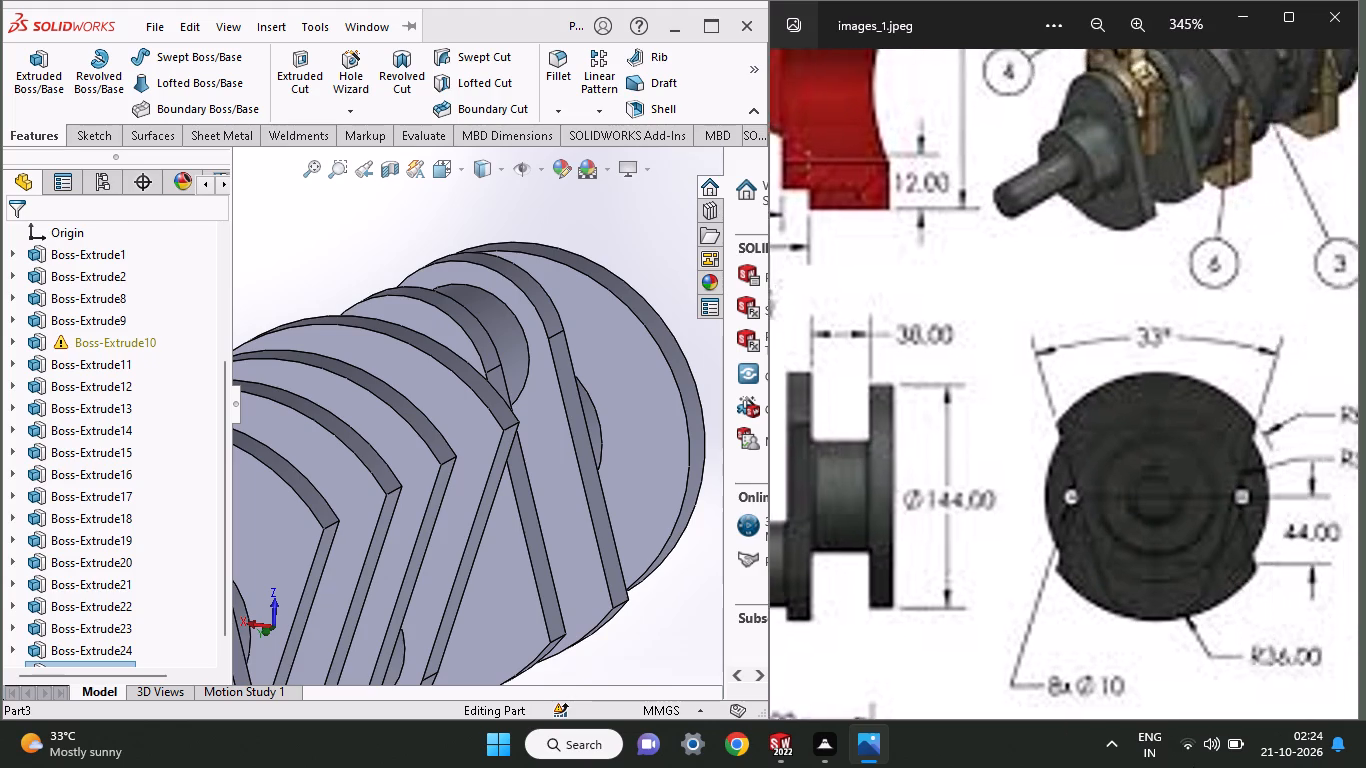
{"action": "middle_click_drag", "start_coordinate": [1189, 767], "coordinate": [1061, 583]}
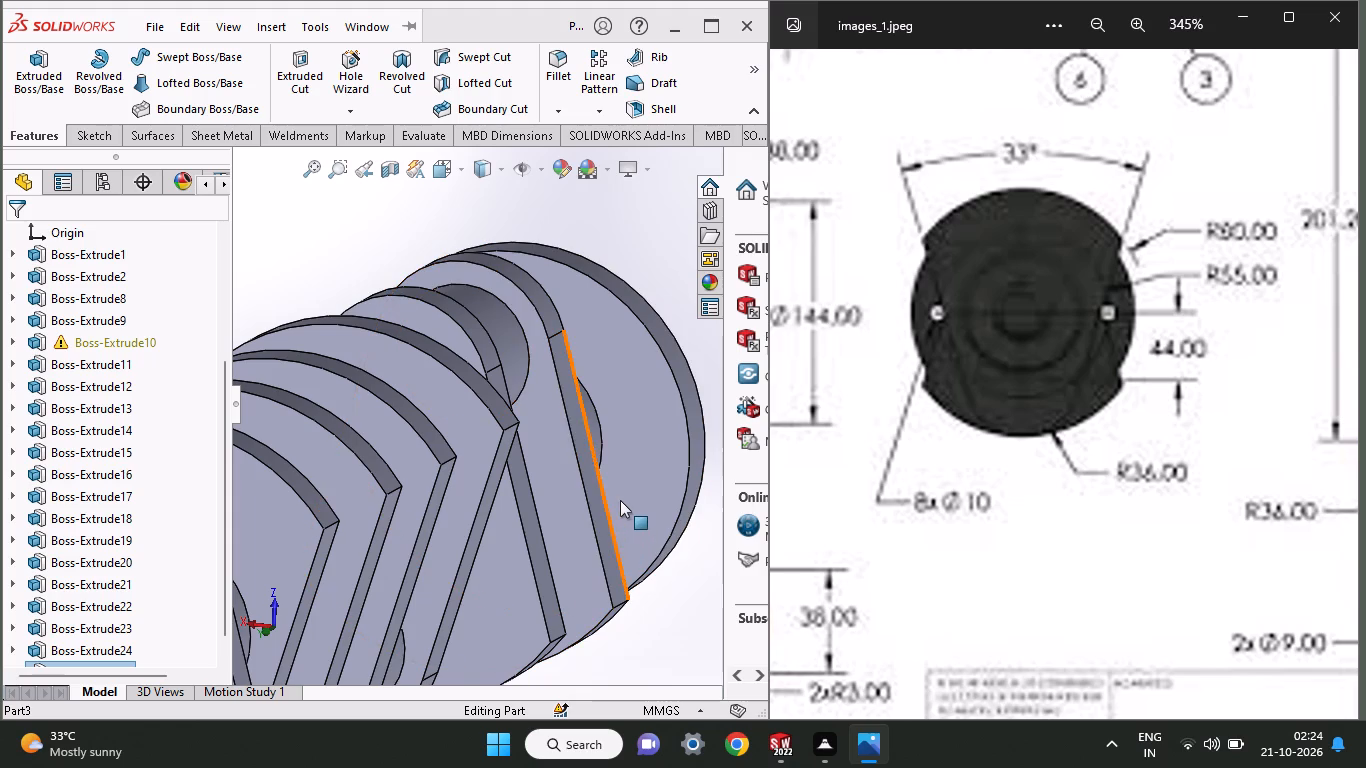
Compare the modelled webs and end flange with the crankshaft side, end and engine assembly views in the reference drawing.
{"action": "middle_click_drag", "start_coordinate": [620, 500], "coordinate": [647, 470]}
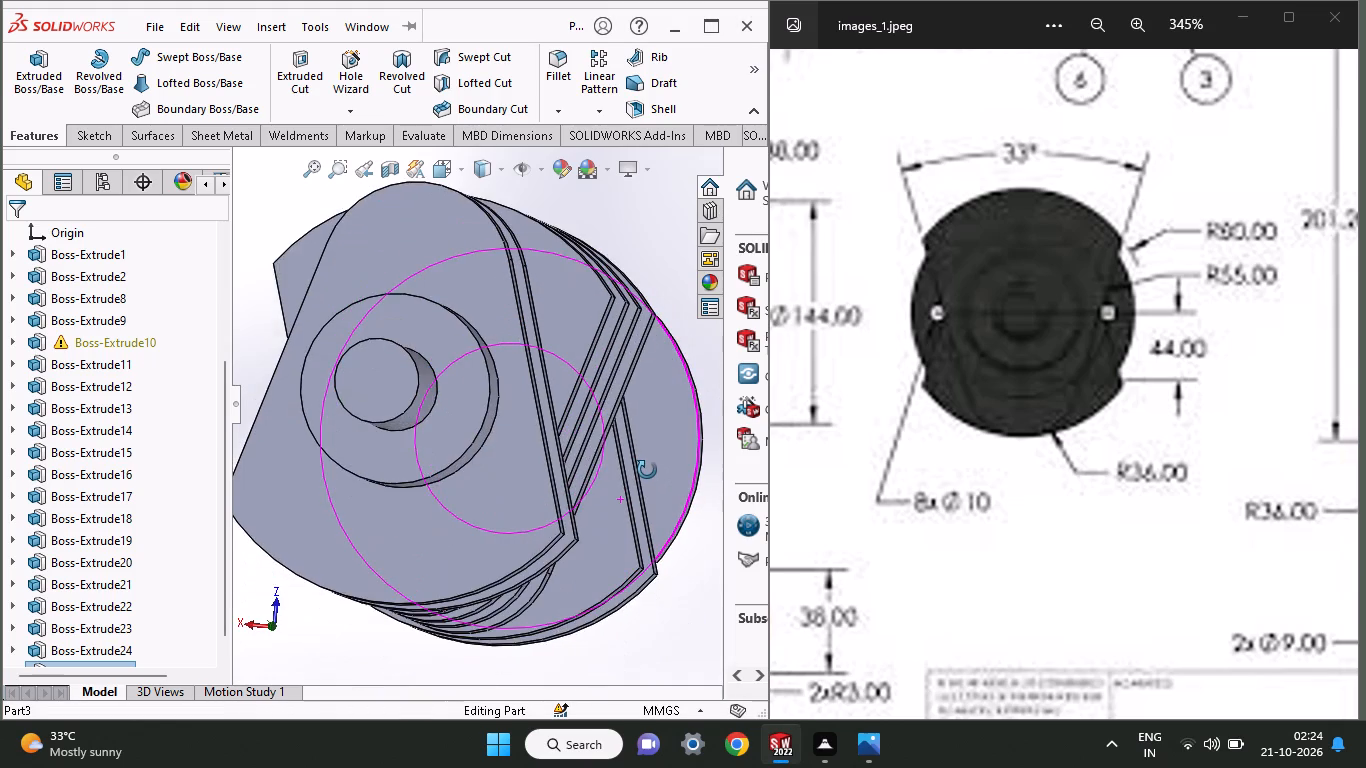
{"action": "middle_click_drag", "start_coordinate": [647, 470], "coordinate": [635, 487]}
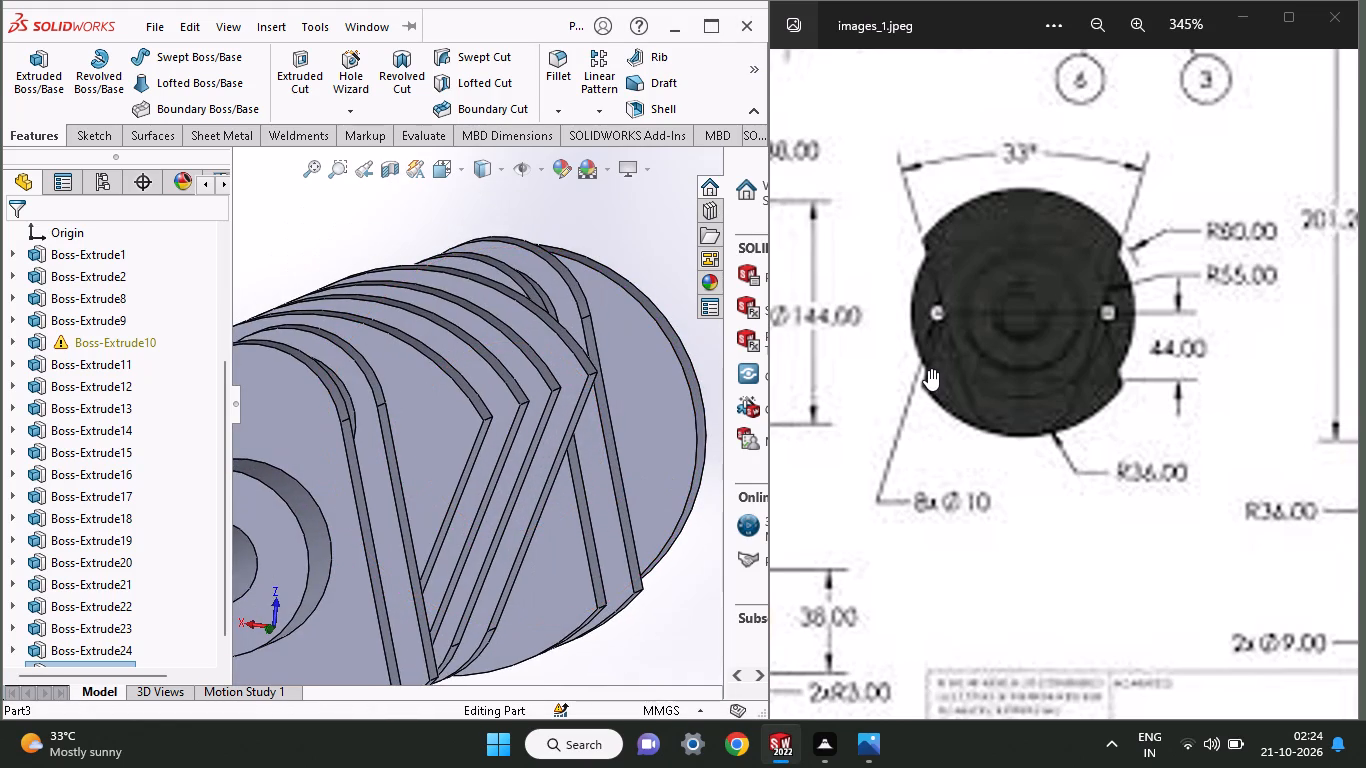
{"action": "middle_click_drag", "start_coordinate": [928, 369], "coordinate": [1365, 452]}
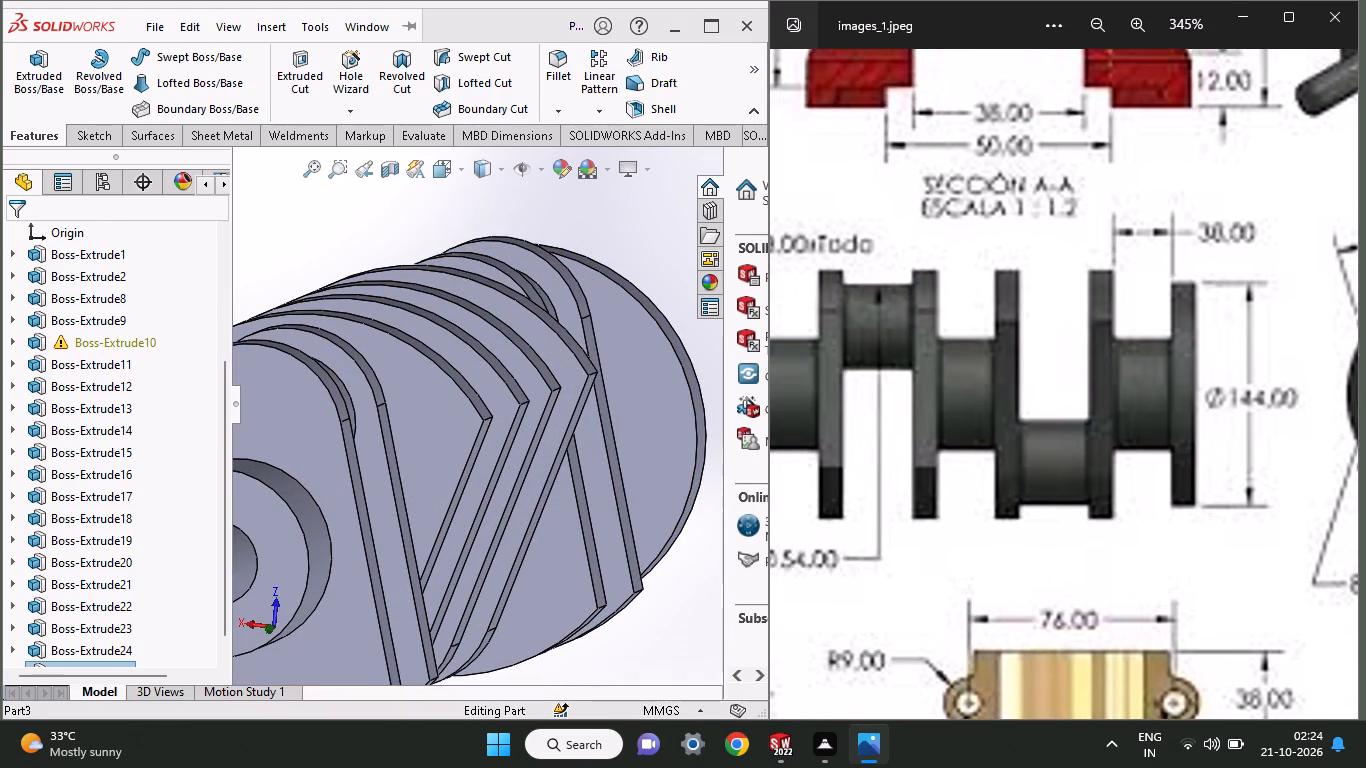
{"action": "middle_click_drag", "start_coordinate": [1365, 452], "coordinate": [956, 618]}
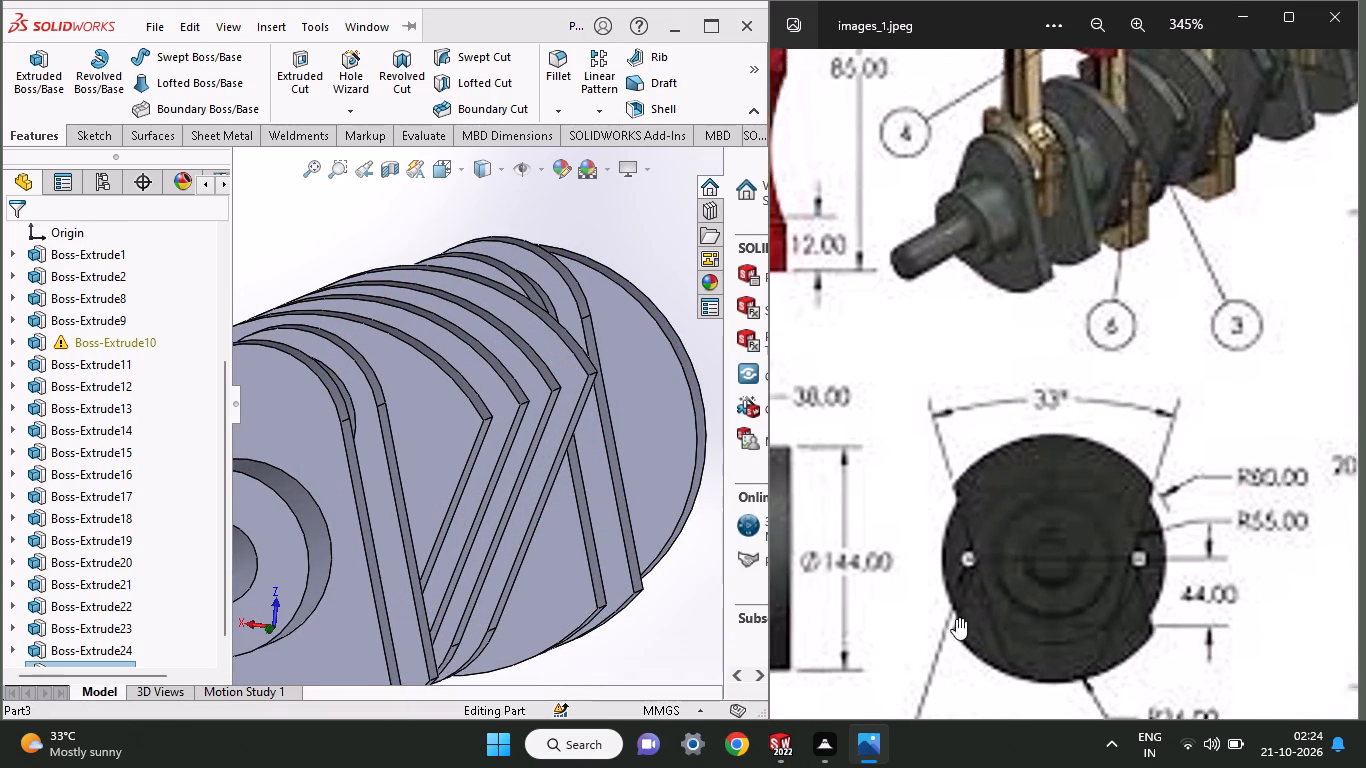
{"action": "middle_click_drag", "start_coordinate": [956, 618], "coordinate": [835, 698]}
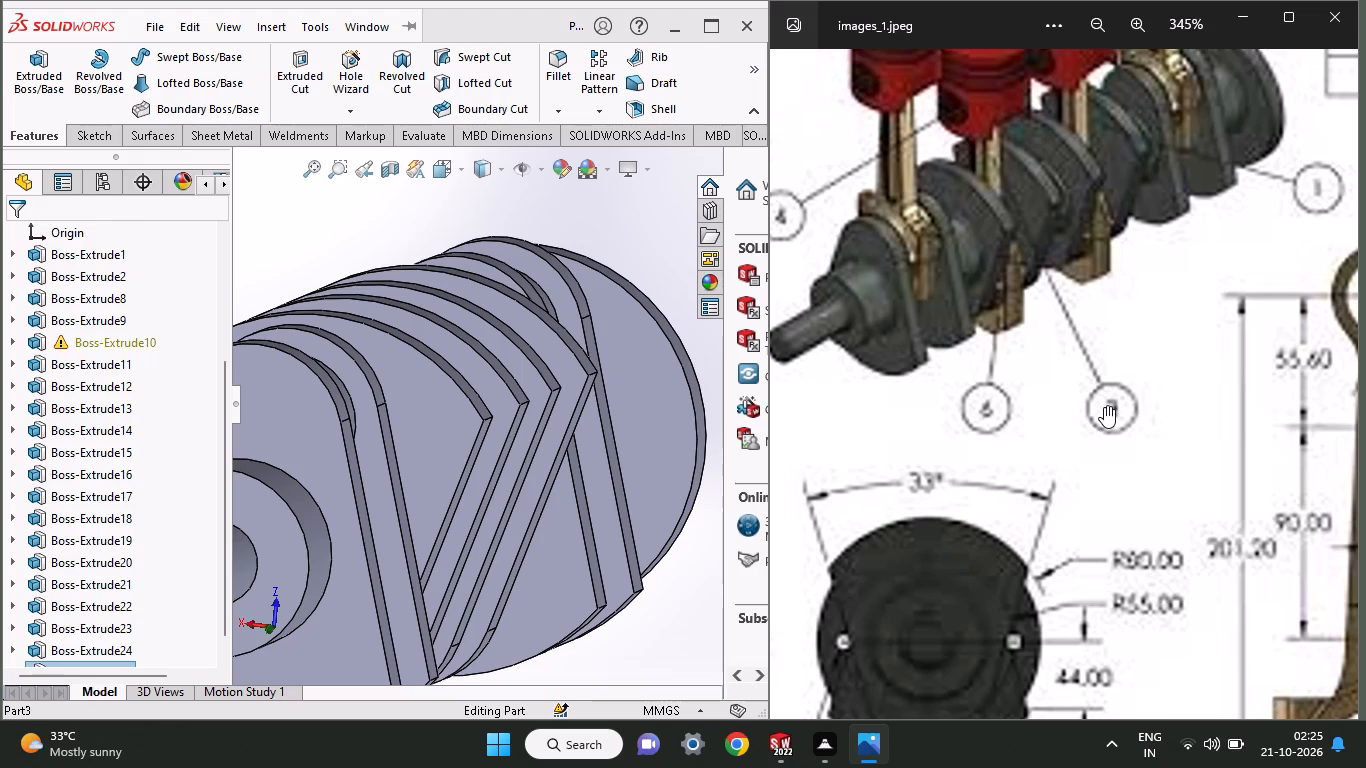
{"action": "middle_click_drag", "start_coordinate": [945, 330], "coordinate": [881, 351]}
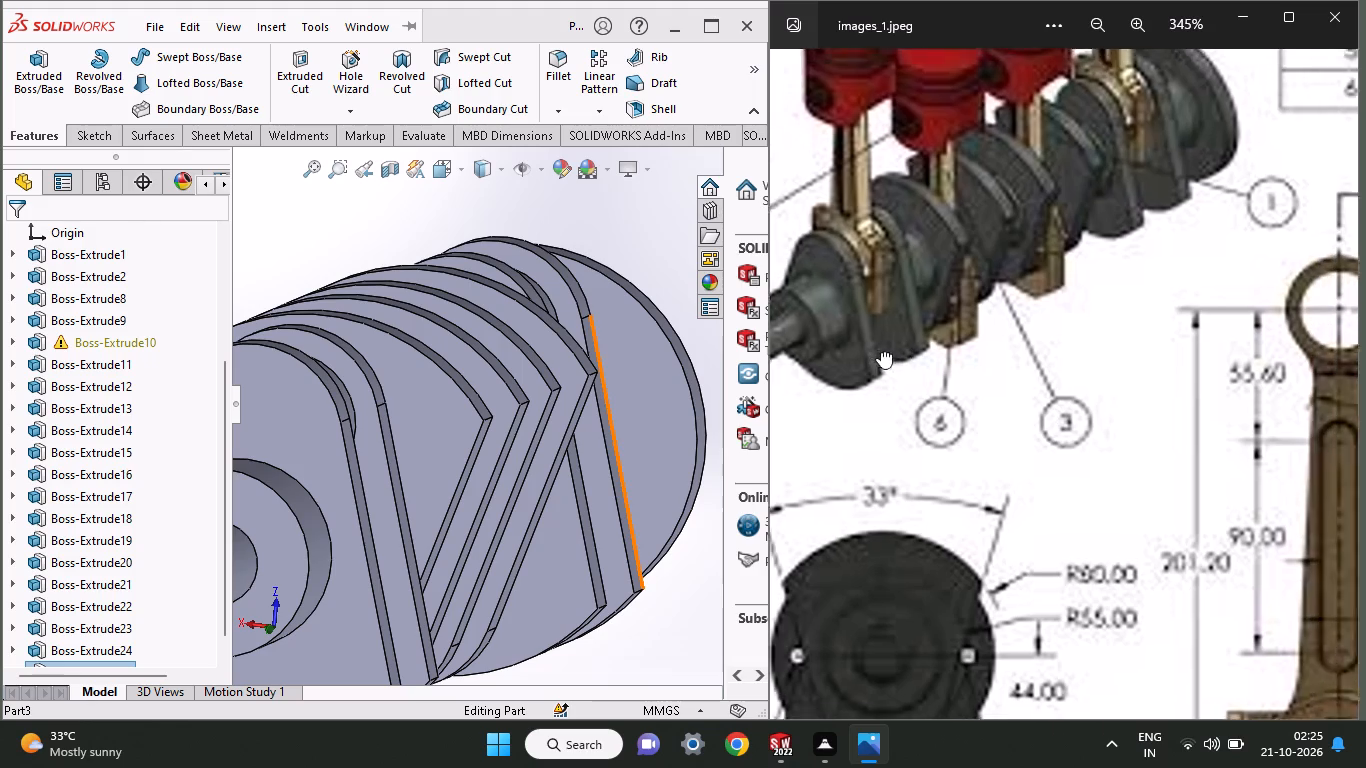
{"action": "middle_click_drag", "start_coordinate": [881, 351], "coordinate": [789, 411]}
{"action": "middle_click_drag", "start_coordinate": [943, 340], "coordinate": [915, 353]}
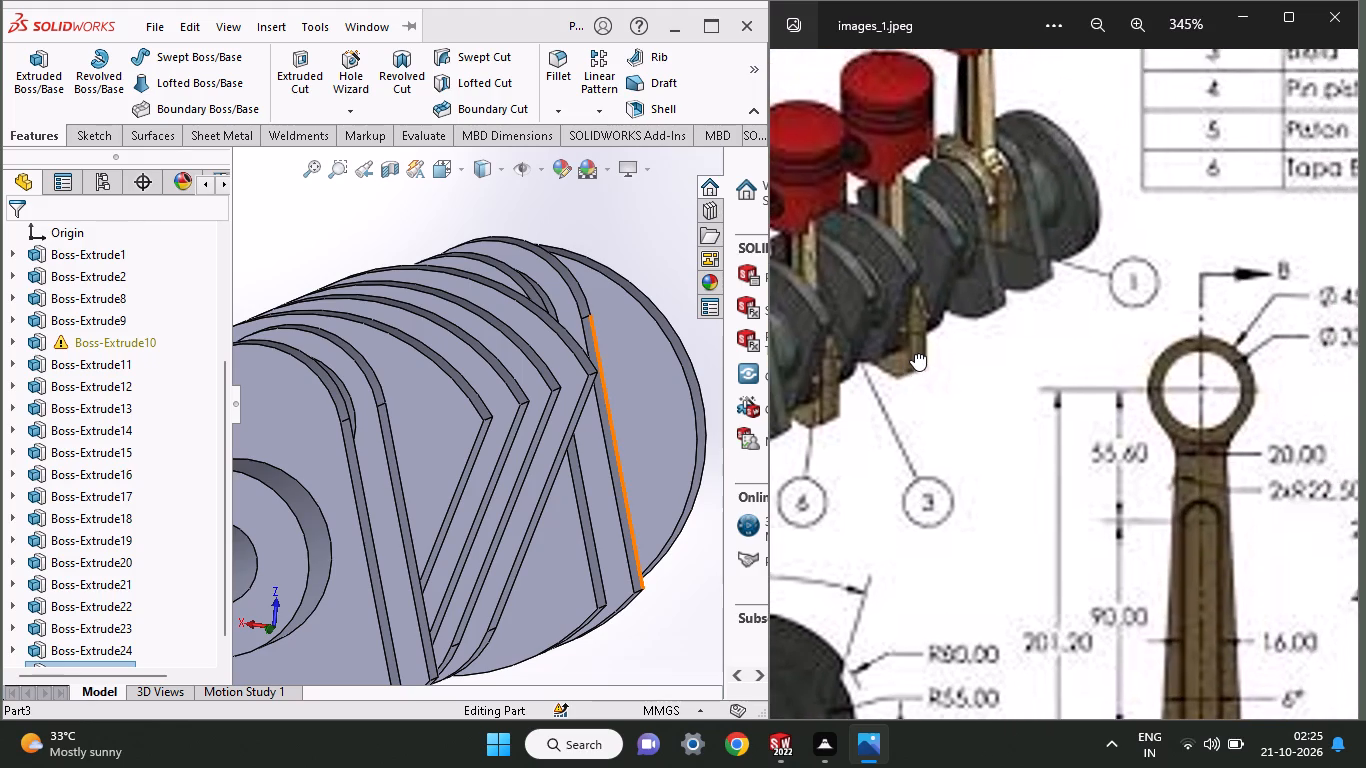
{"action": "middle_click_drag", "start_coordinate": [915, 353], "coordinate": [801, 730]}
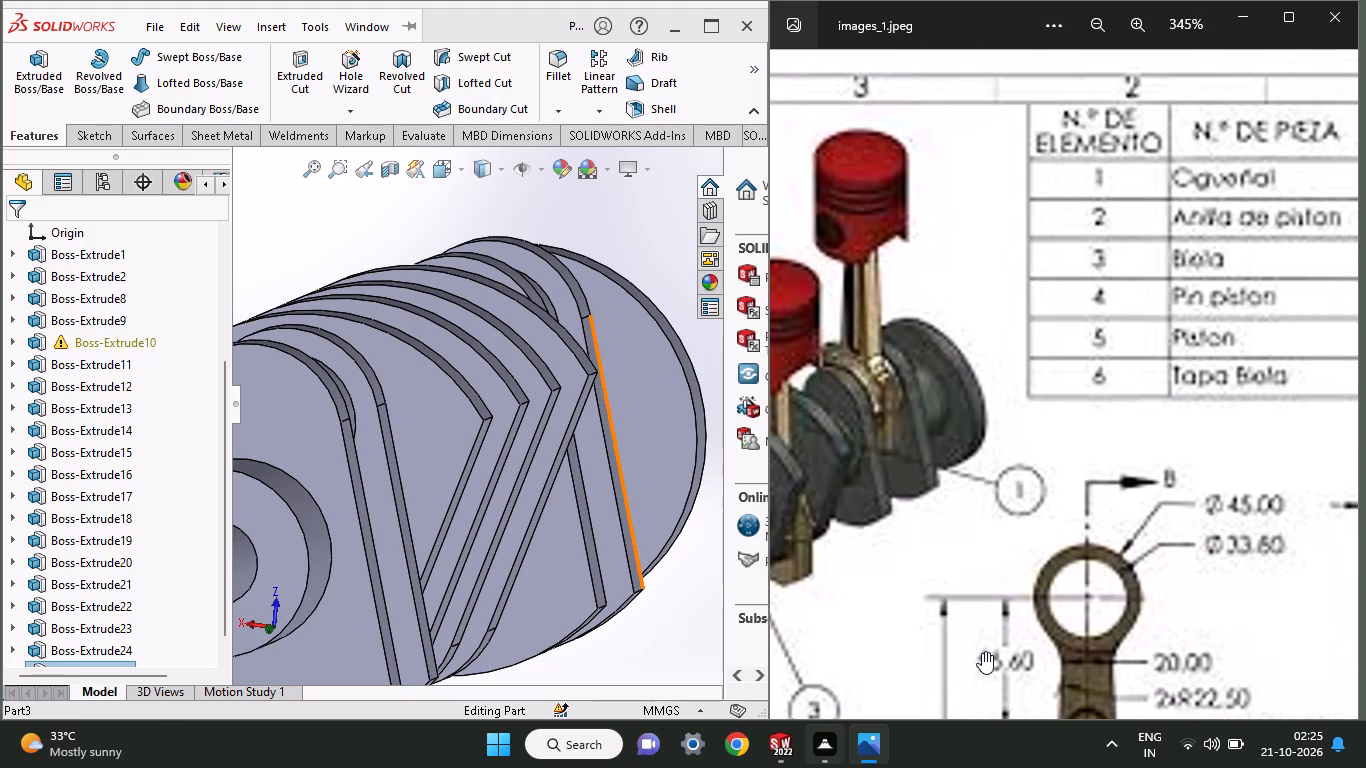
{"action": "middle_click_drag", "start_coordinate": [969, 634], "coordinate": [1183, 442]}
{"action": "middle_click_drag", "start_coordinate": [1177, 509], "coordinate": [1189, 487]}
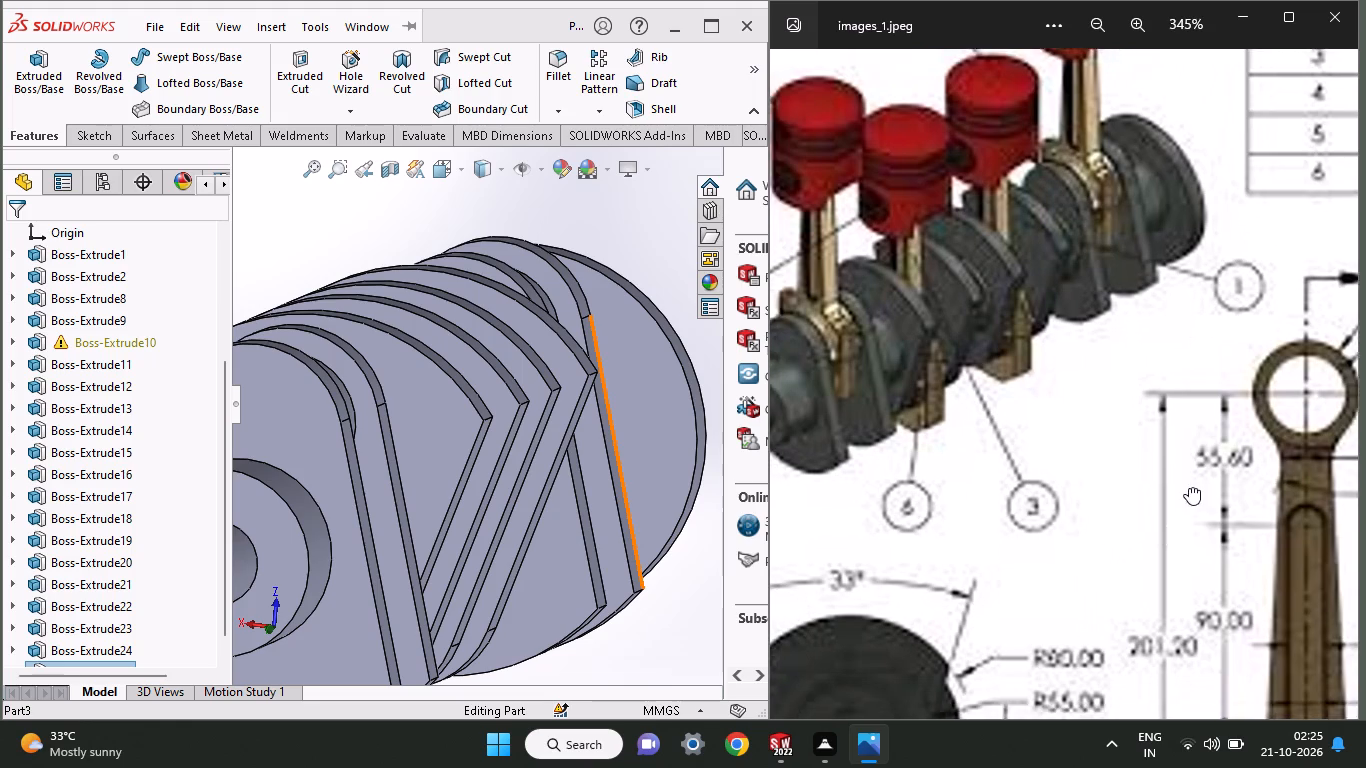
{"action": "middle_click_drag", "start_coordinate": [1189, 487], "coordinate": [1206, 445]}
{"action": "middle_click_drag", "start_coordinate": [1172, 463], "coordinate": [1286, 278]}
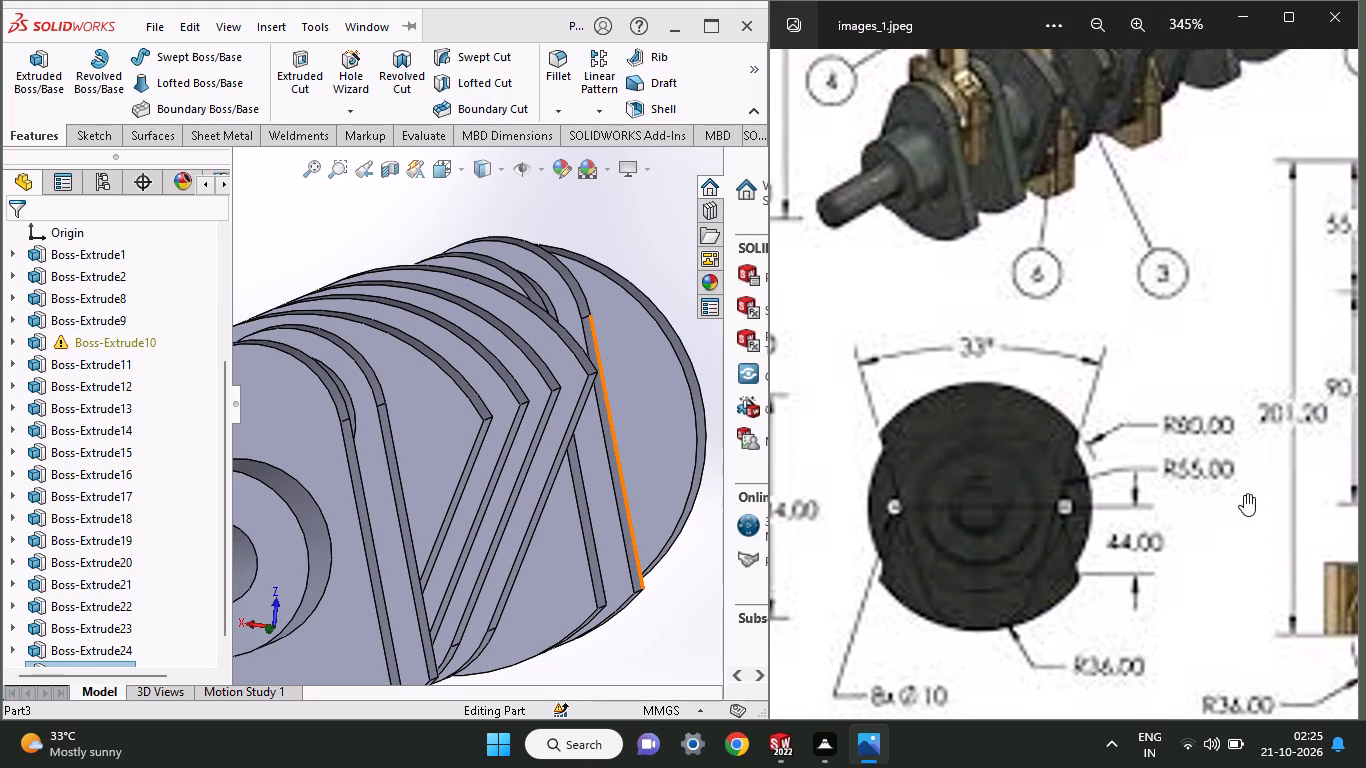
Inspect the crankshaft's web profiles, journals and end flange in end, side and oblique views against the drawing's end view.
{"action": "middle_click_drag", "start_coordinate": [1240, 495], "coordinate": [1271, 371]}
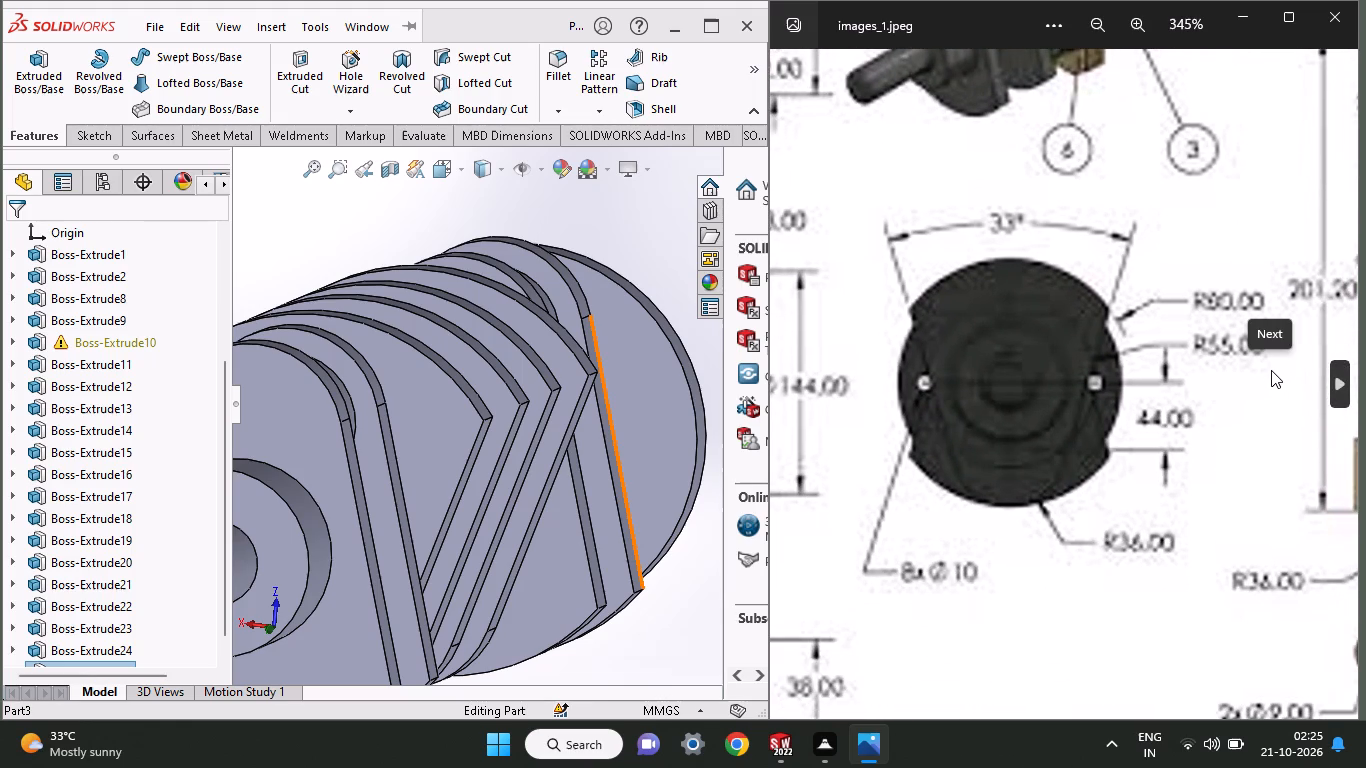
{"action": "middle_click_drag", "start_coordinate": [545, 588], "coordinate": [582, 607]}
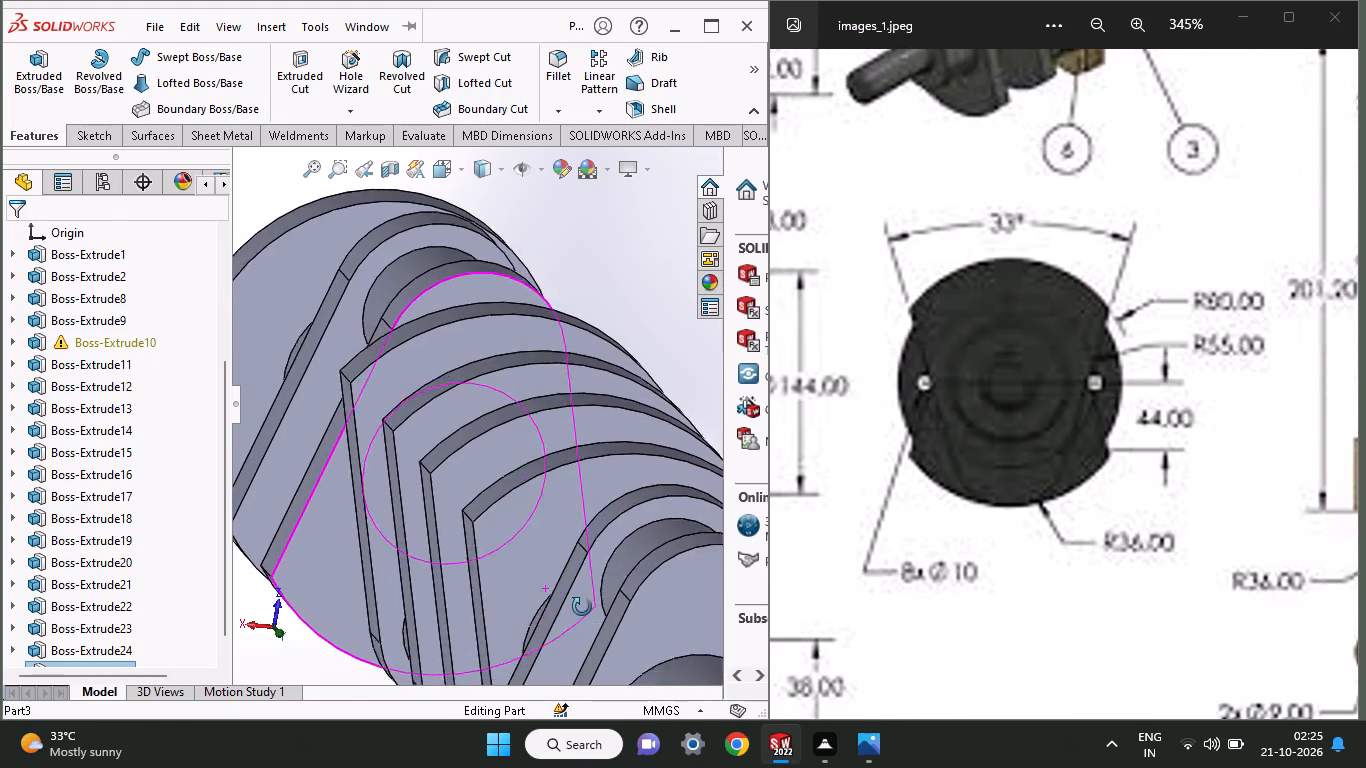
{"action": "middle_click_drag", "start_coordinate": [582, 607], "coordinate": [576, 577]}
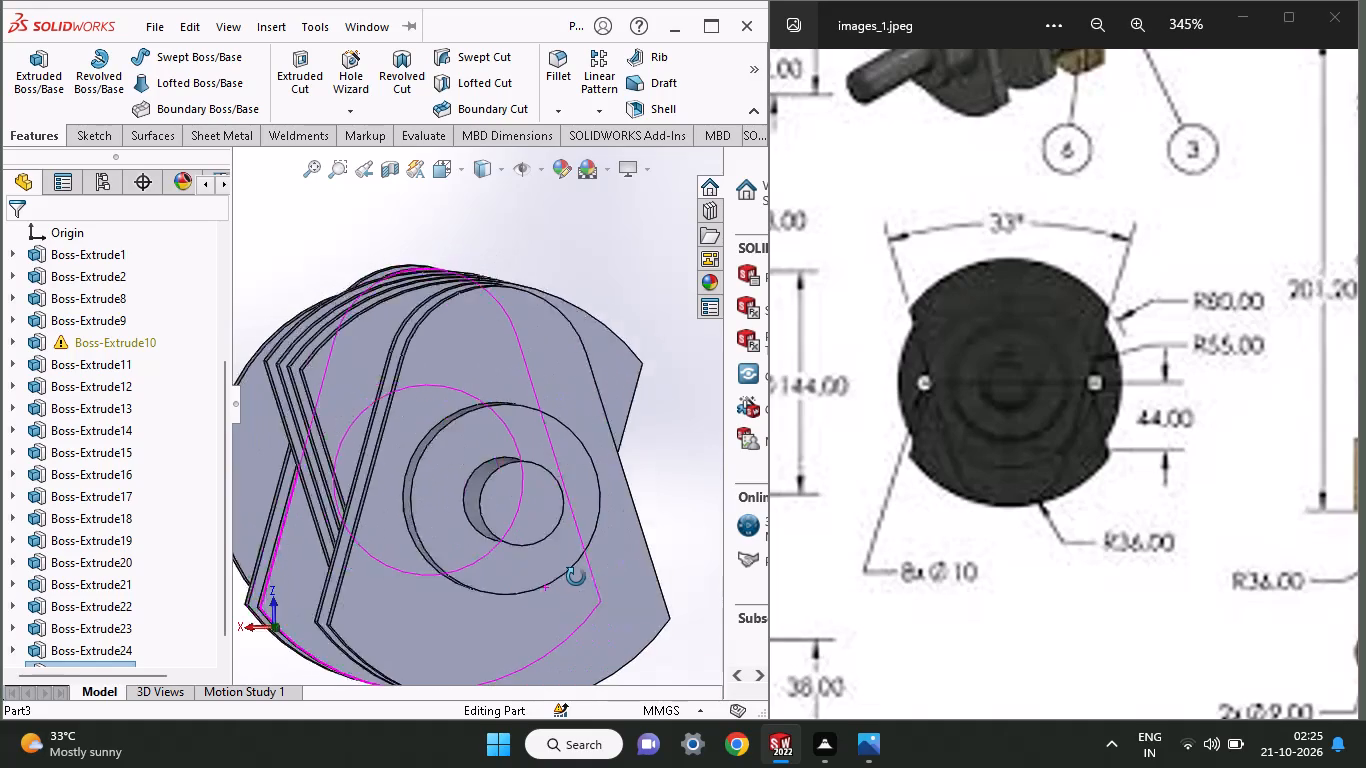
{"action": "middle_click_drag", "start_coordinate": [576, 577], "coordinate": [556, 579]}
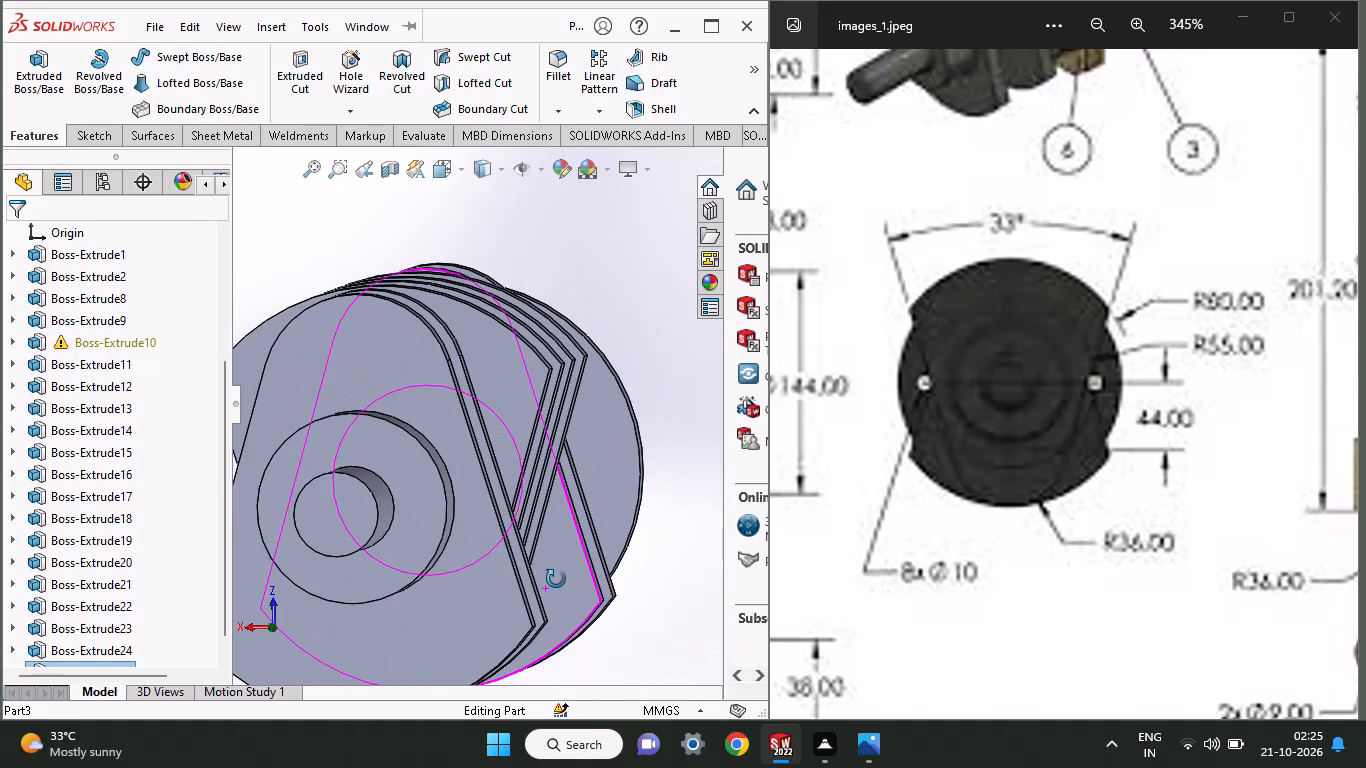
{"action": "middle_click_drag", "start_coordinate": [556, 579], "coordinate": [568, 571]}
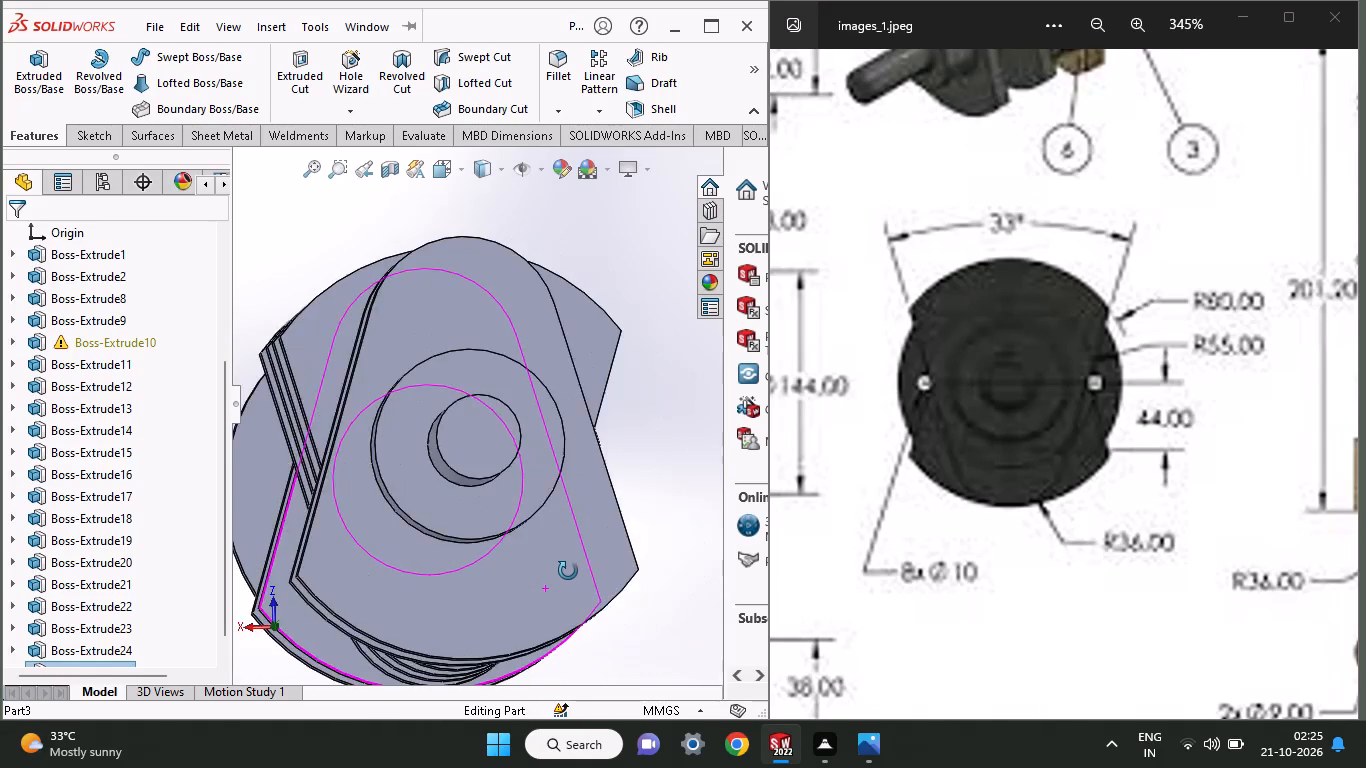
{"action": "middle_click_drag", "start_coordinate": [568, 571], "coordinate": [566, 572]}
{"action": "left_click", "coordinate": [259, 630]}
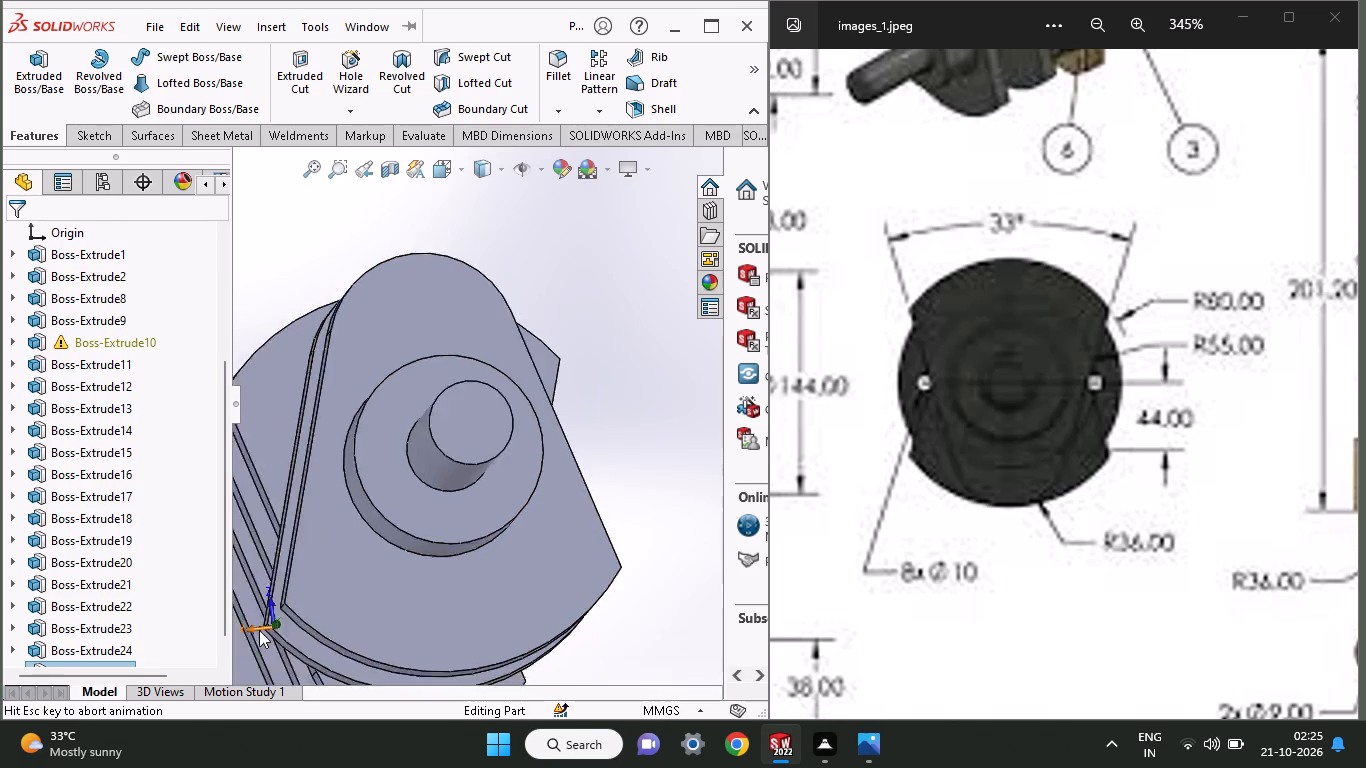
{"action": "left_click", "coordinate": [275, 610]}
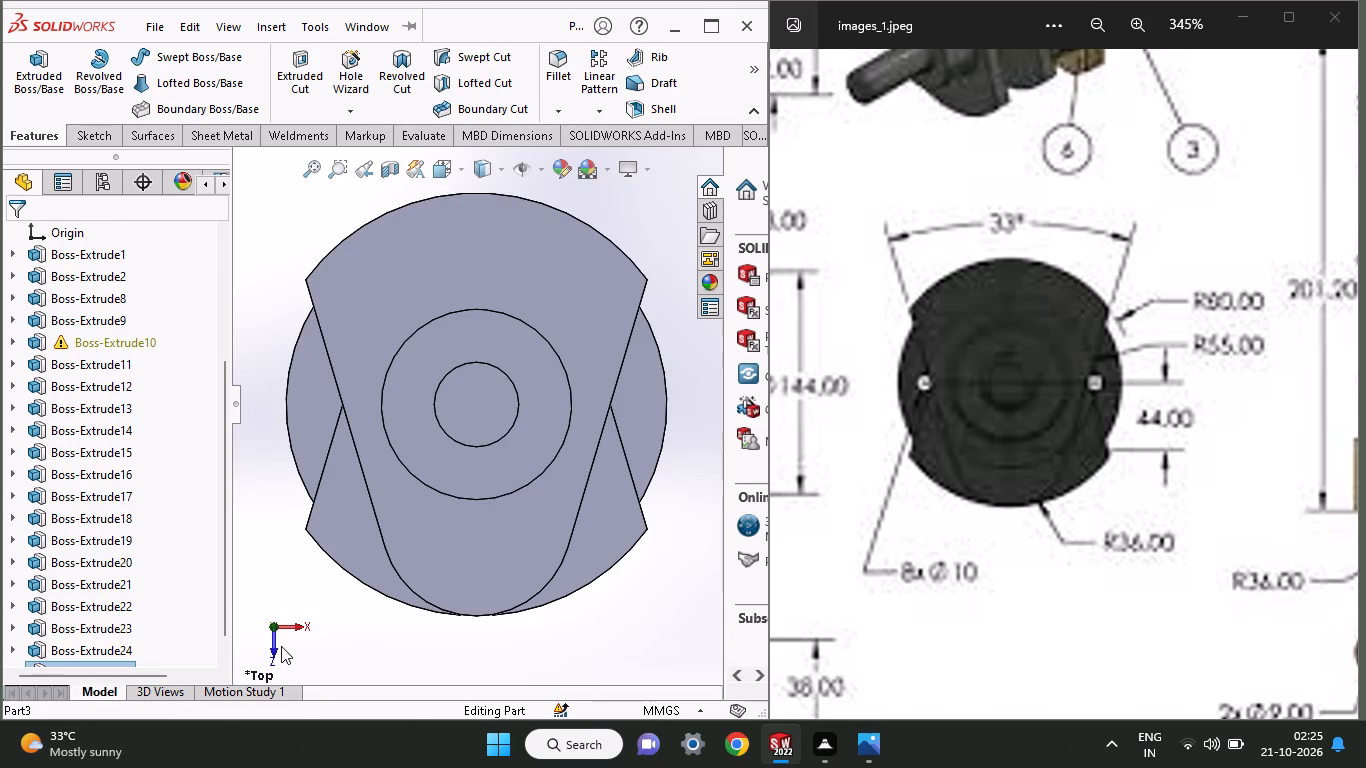
{"action": "left_click", "coordinate": [274, 648]}
{"action": "left_click", "coordinate": [291, 630]}
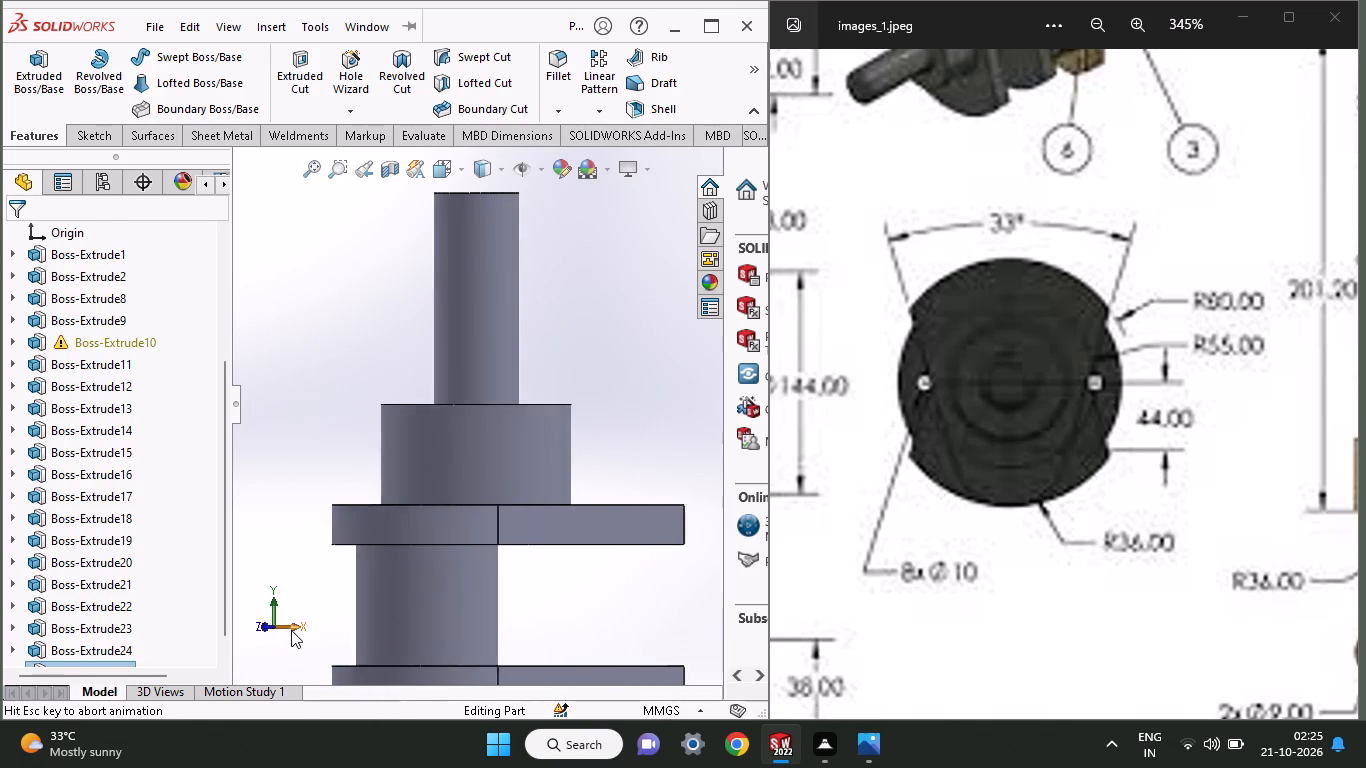
{"action": "left_click", "coordinate": [275, 608]}
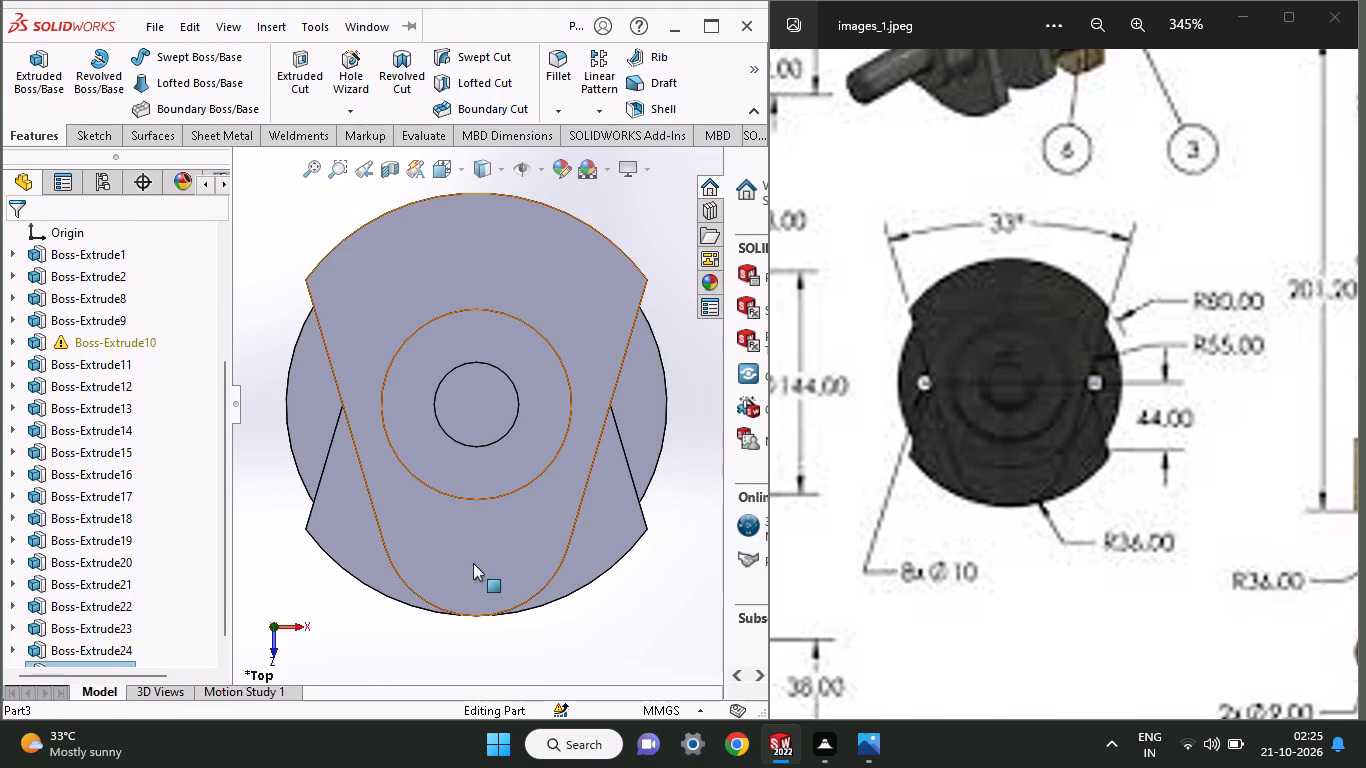
{"action": "middle_click_drag", "start_coordinate": [502, 551], "coordinate": [548, 553]}
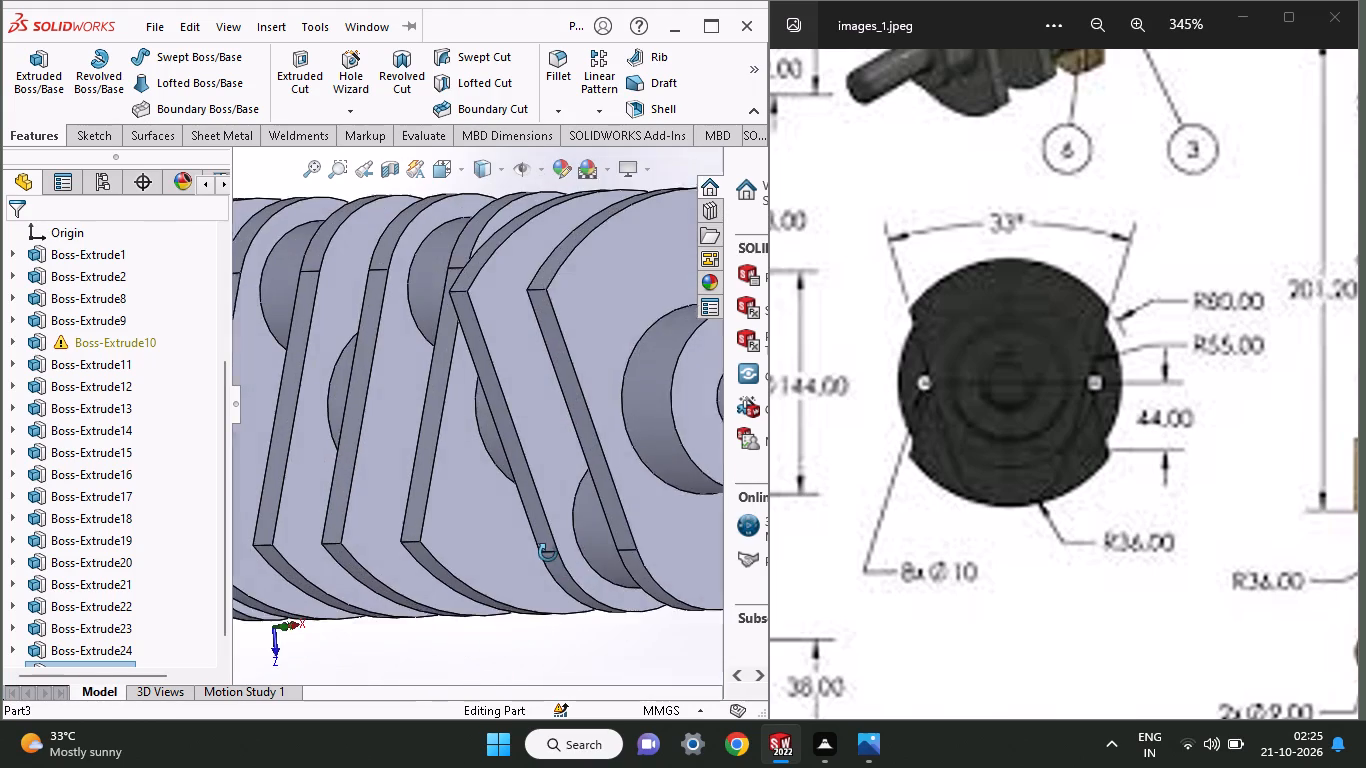
{"action": "middle_click_drag", "start_coordinate": [548, 553], "coordinate": [549, 554]}
Study the dimensioned crankshaft side view along its whole length, along with the end view and engine assembly view, in the reference drawing.
{"action": "middle_click", "coordinate": [1171, 560]}
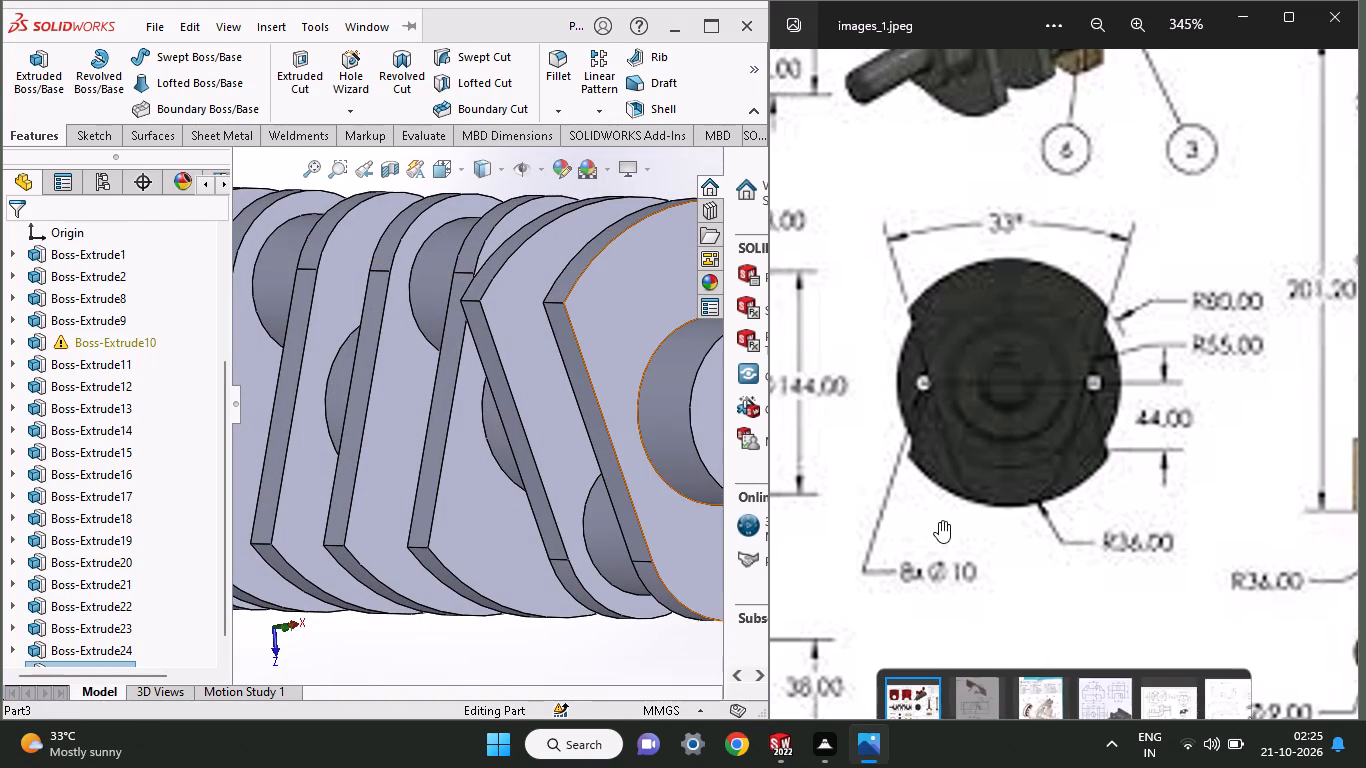
{"action": "middle_click_drag", "start_coordinate": [939, 521], "coordinate": [1355, 625]}
{"action": "middle_click_drag", "start_coordinate": [1131, 576], "coordinate": [1236, 560]}
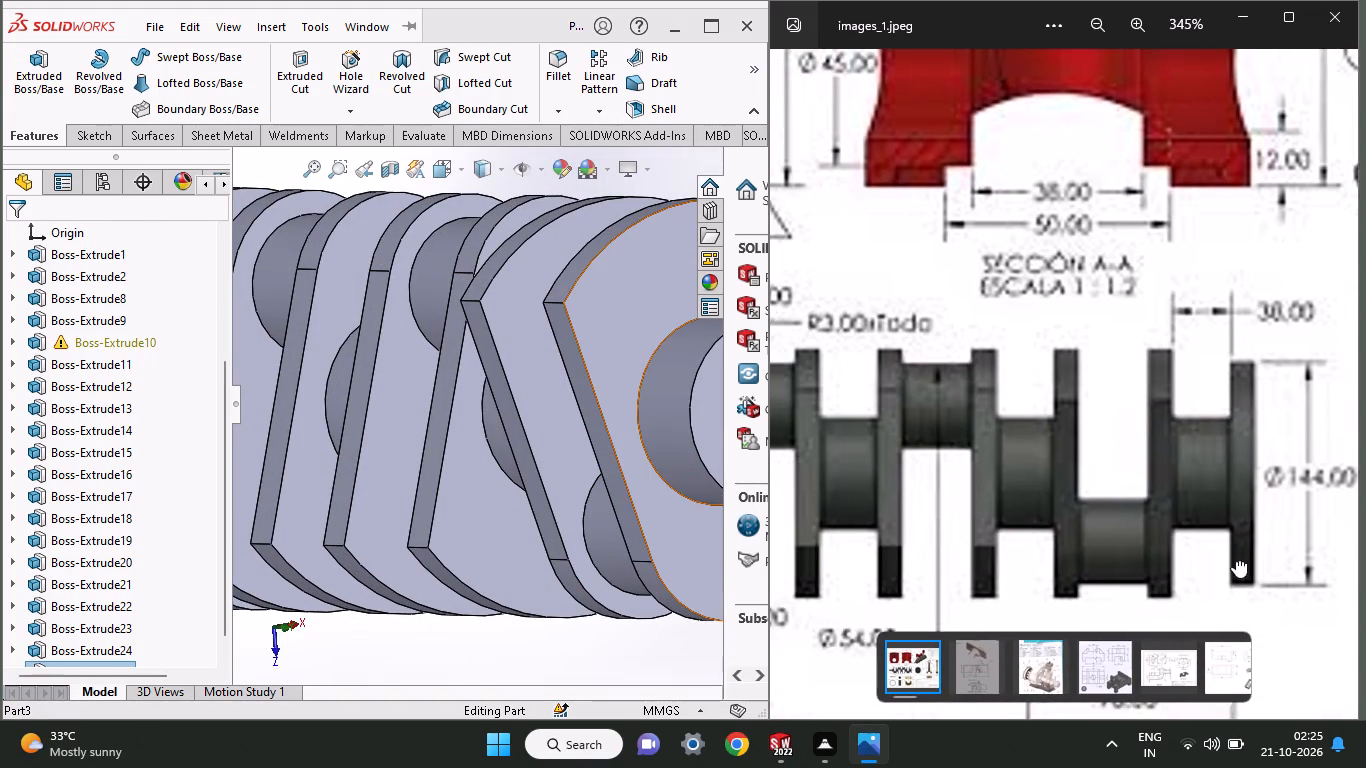
{"action": "middle_click_drag", "start_coordinate": [1236, 560], "coordinate": [1254, 559]}
{"action": "left_click", "coordinate": [1254, 559]}
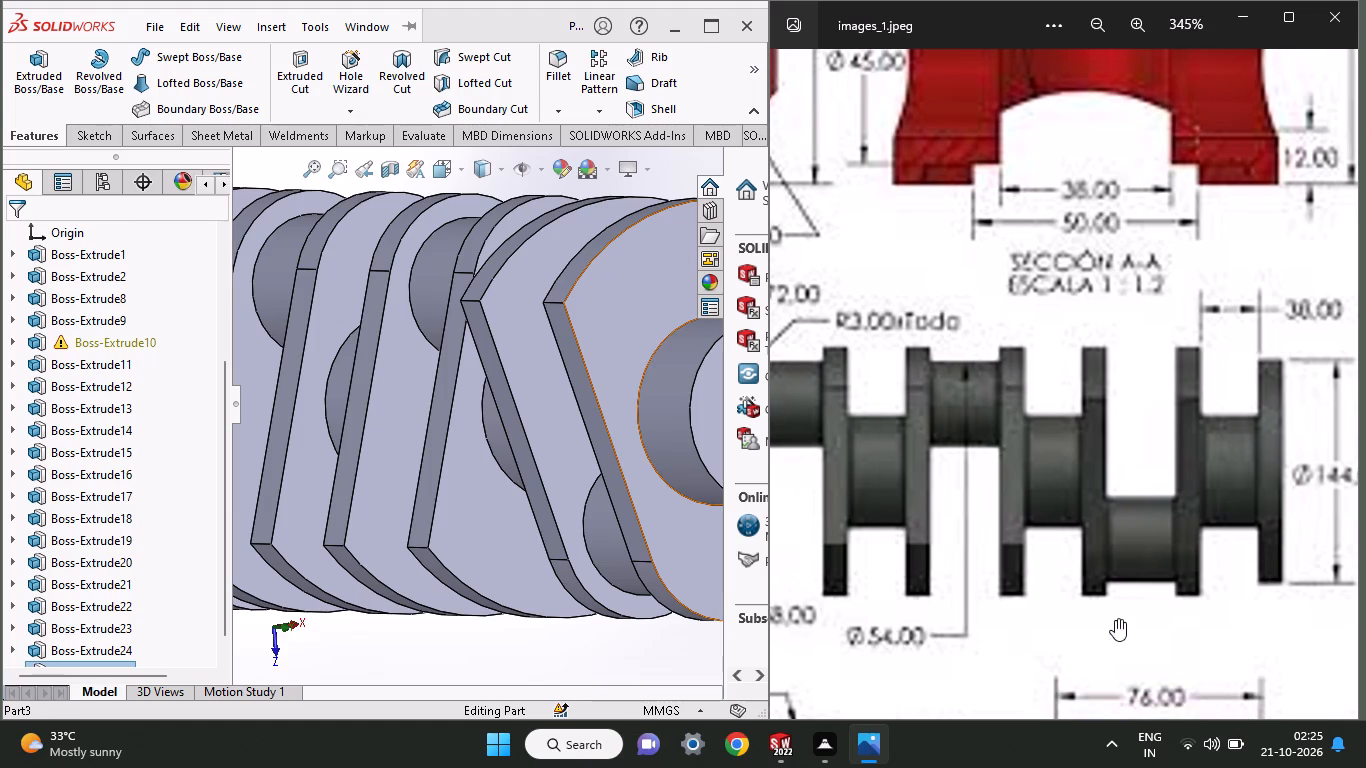
{"action": "middle_click_drag", "start_coordinate": [1126, 616], "coordinate": [1248, 575]}
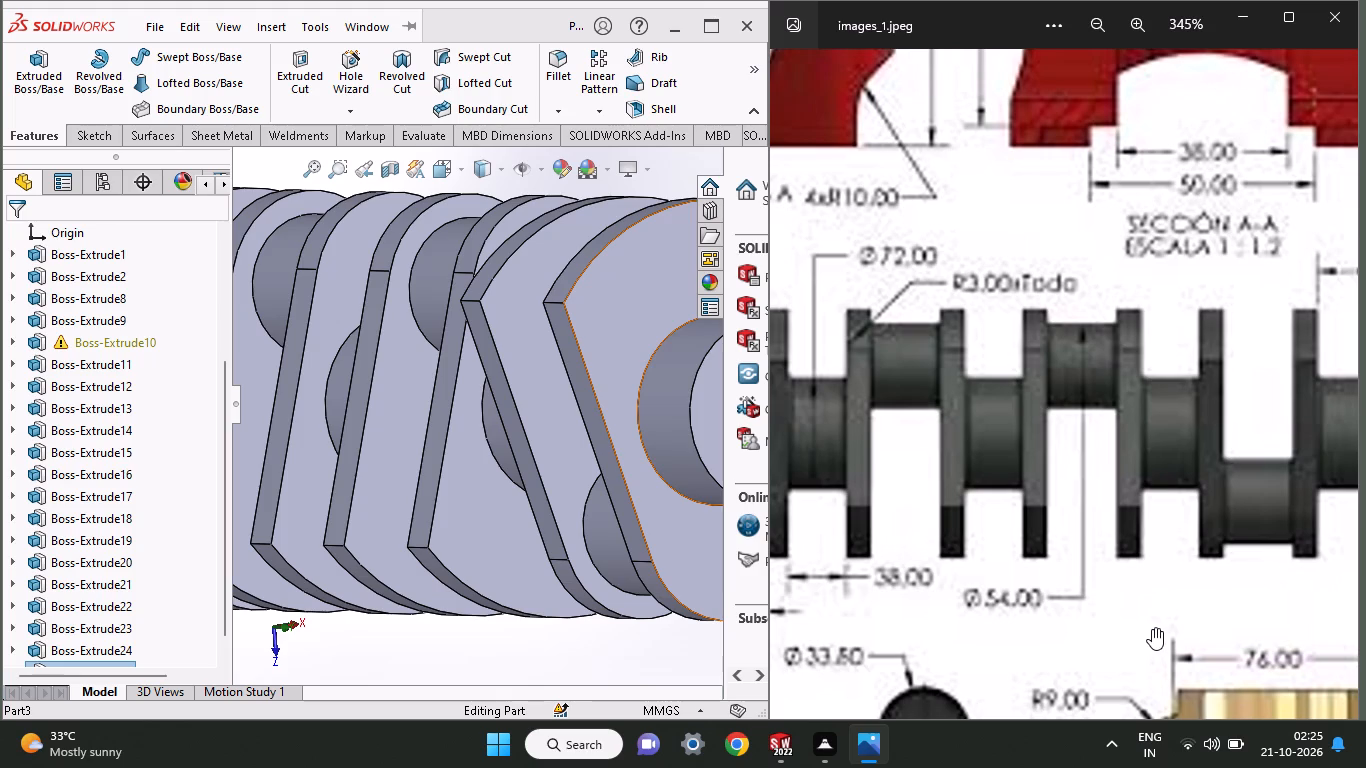
{"action": "middle_click_drag", "start_coordinate": [1164, 582], "coordinate": [807, 596]}
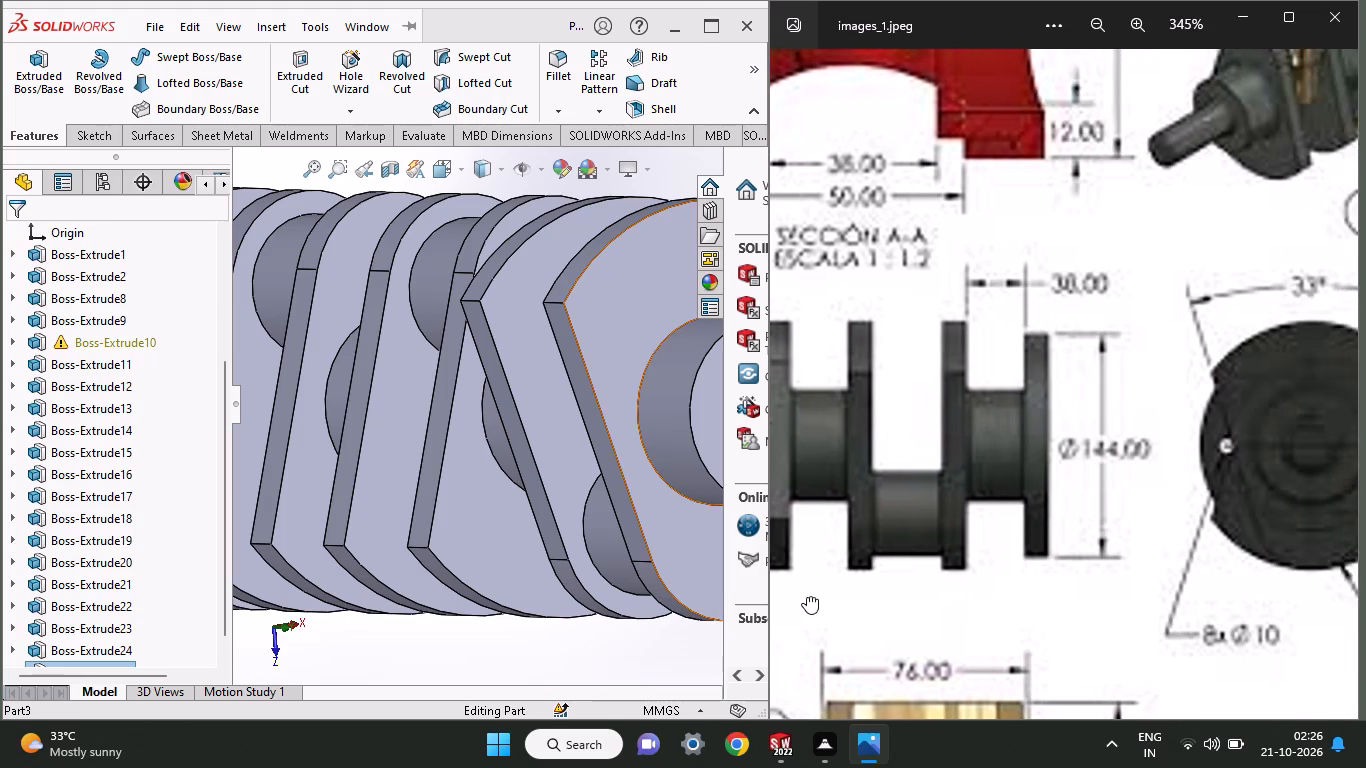
{"action": "middle_click_drag", "start_coordinate": [807, 596], "coordinate": [1365, 594]}
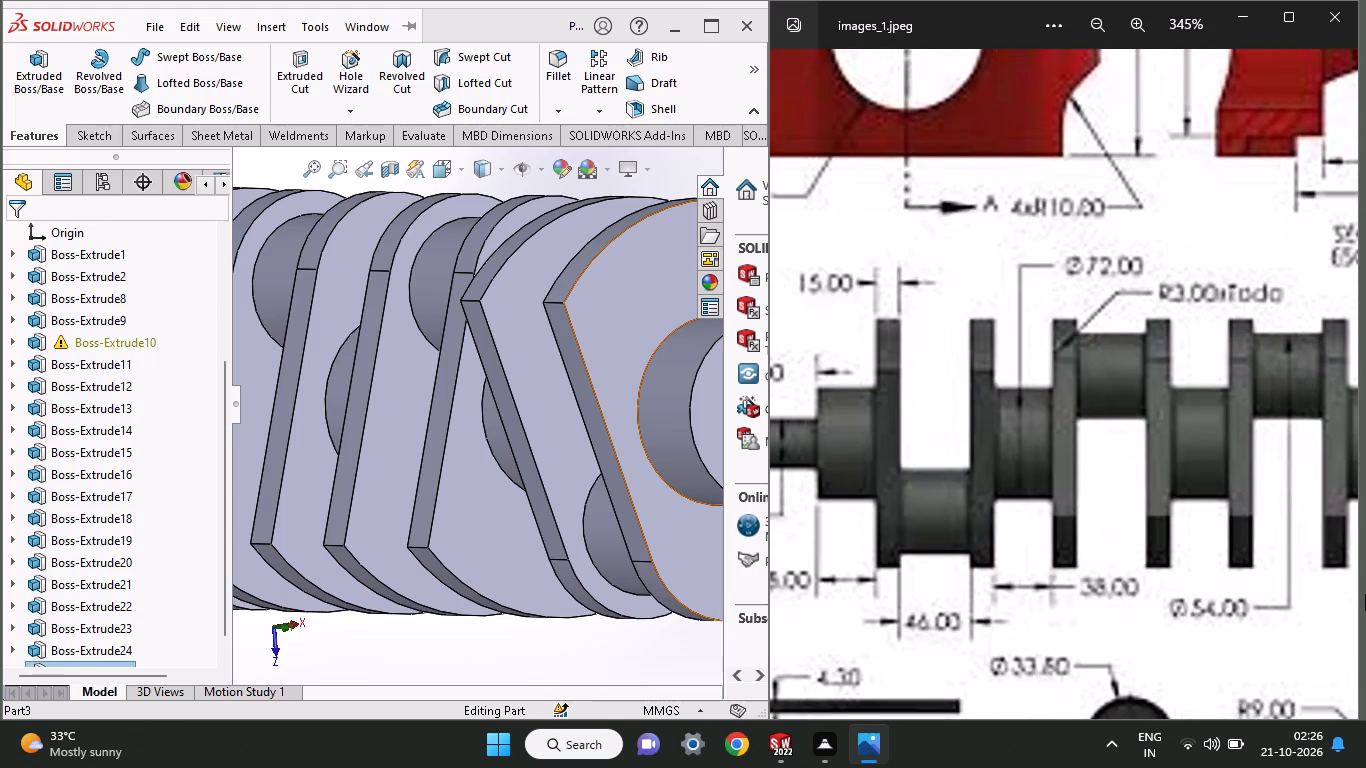
{"action": "middle_click_drag", "start_coordinate": [1365, 594], "coordinate": [1357, 590]}
{"action": "middle_click_drag", "start_coordinate": [1195, 537], "coordinate": [711, 581]}
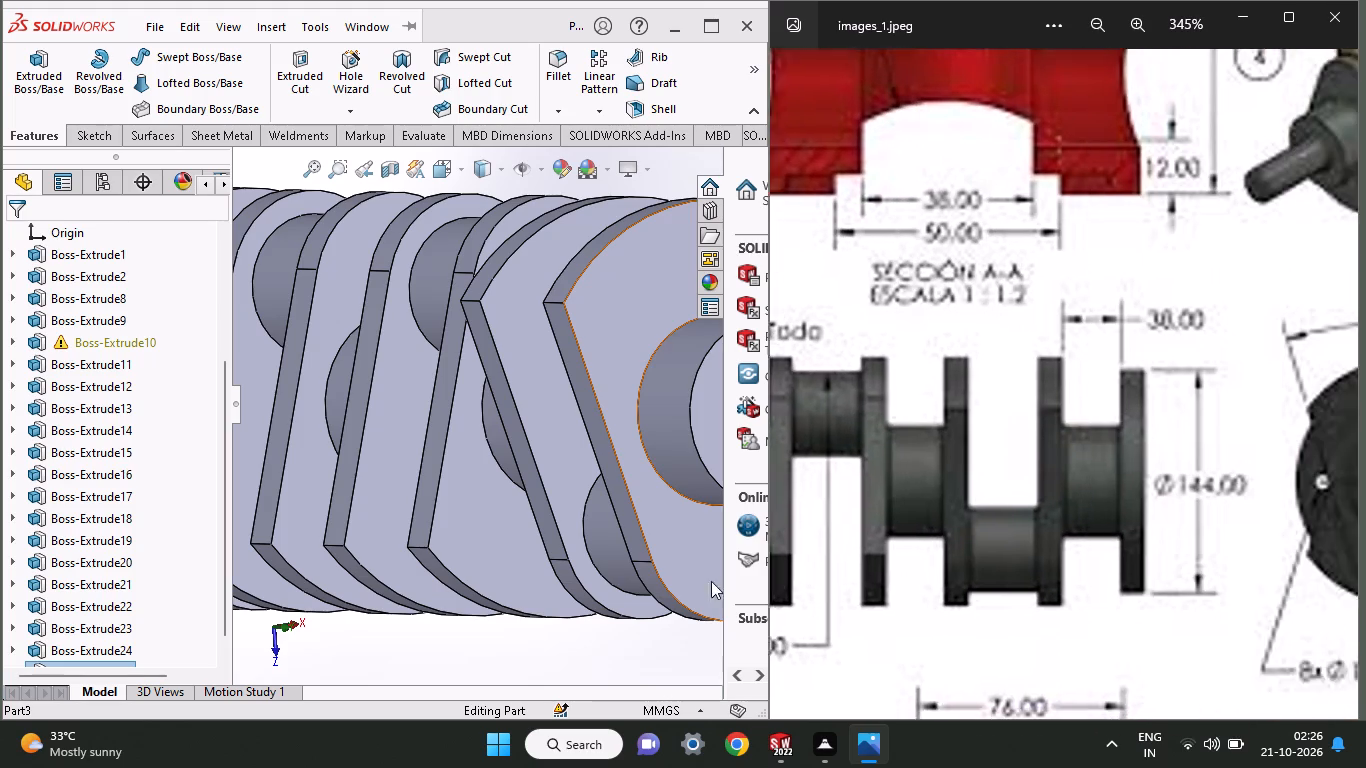
{"action": "middle_click_drag", "start_coordinate": [711, 581], "coordinate": [627, 594]}
{"action": "middle_click_drag", "start_coordinate": [1019, 500], "coordinate": [777, 551]}
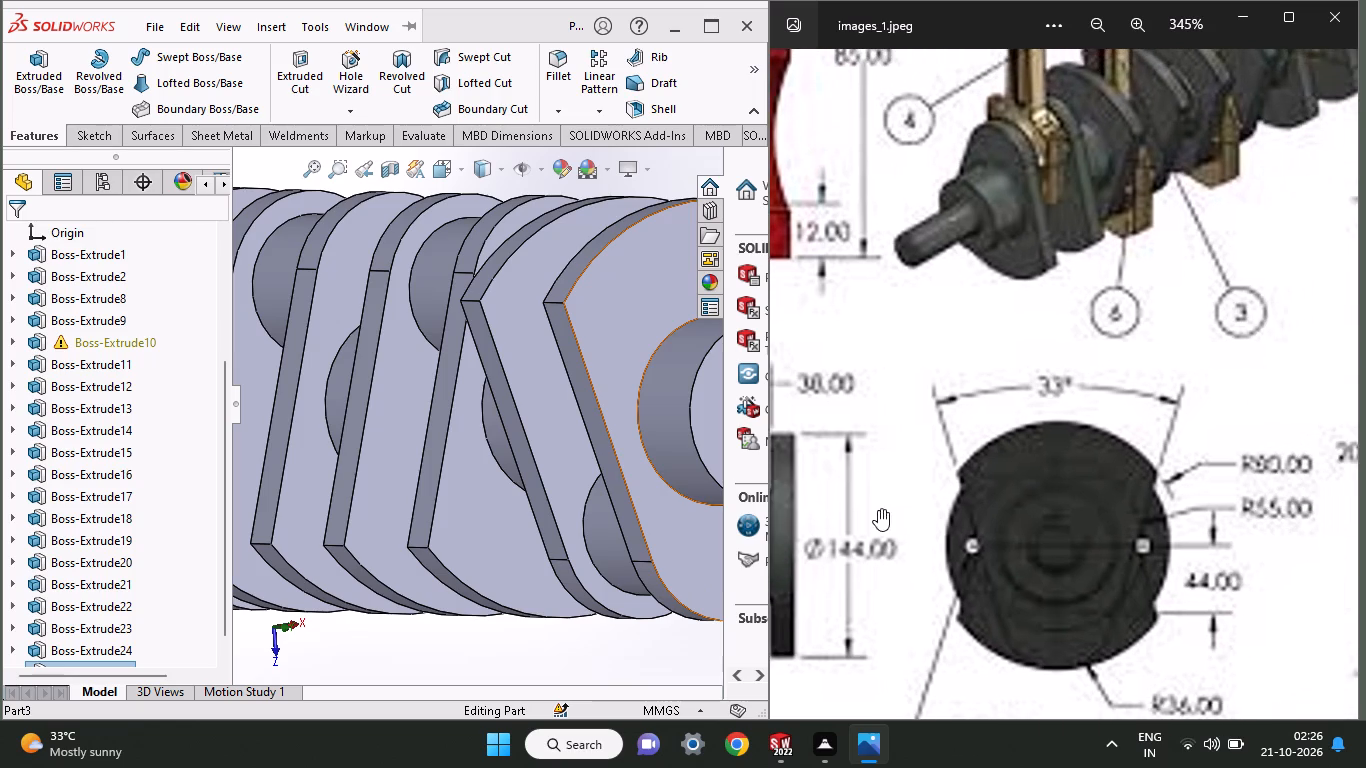
{"action": "middle_click_drag", "start_coordinate": [878, 509], "coordinate": [750, 563]}
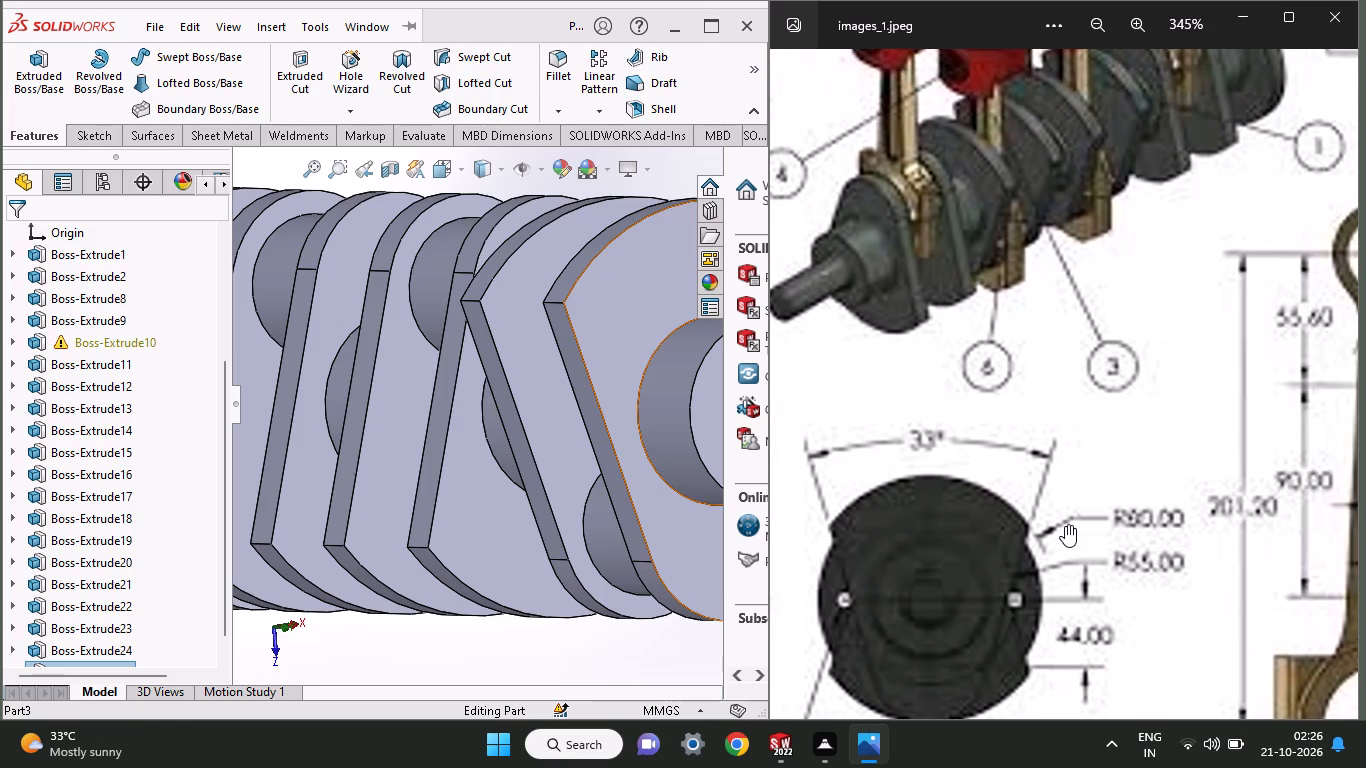
{"action": "middle_click_drag", "start_coordinate": [1065, 525], "coordinate": [1009, 594]}
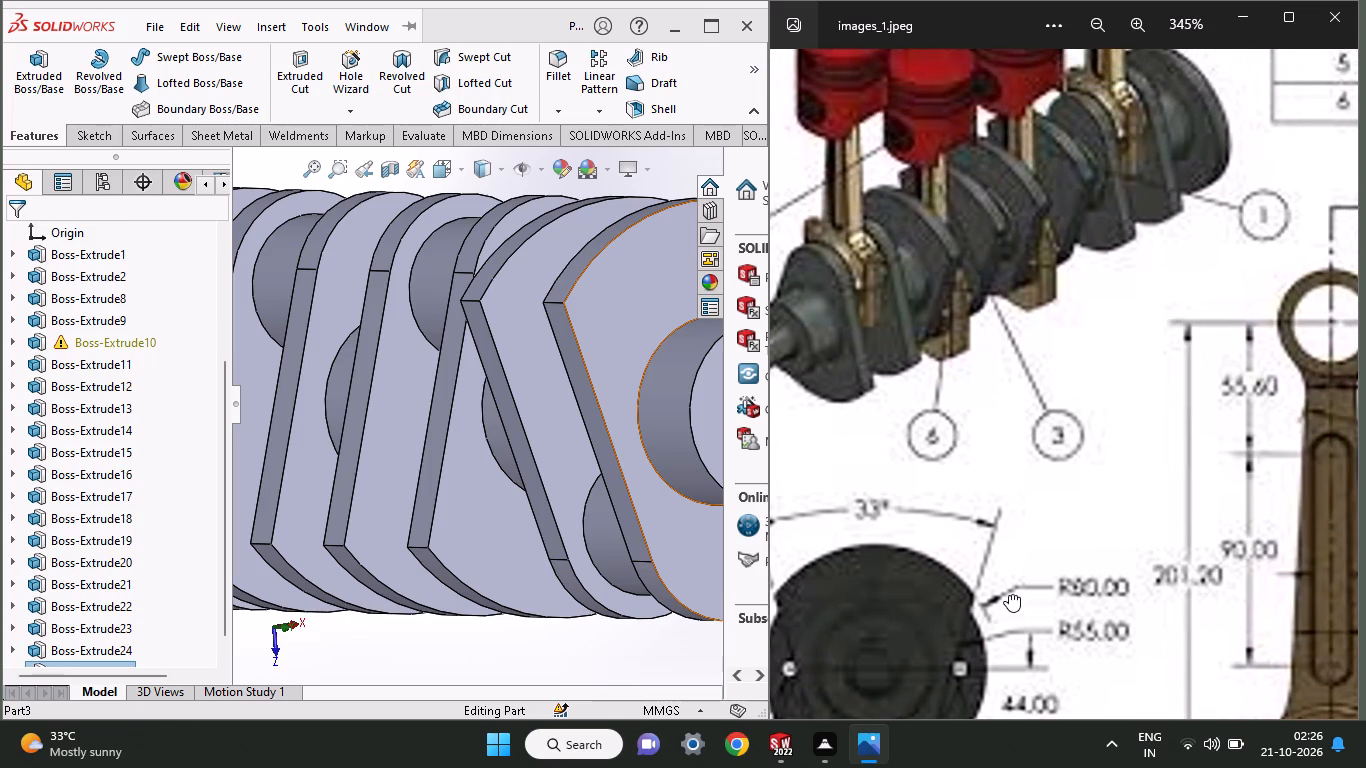
{"action": "middle_click_drag", "start_coordinate": [1009, 594], "coordinate": [1000, 488]}
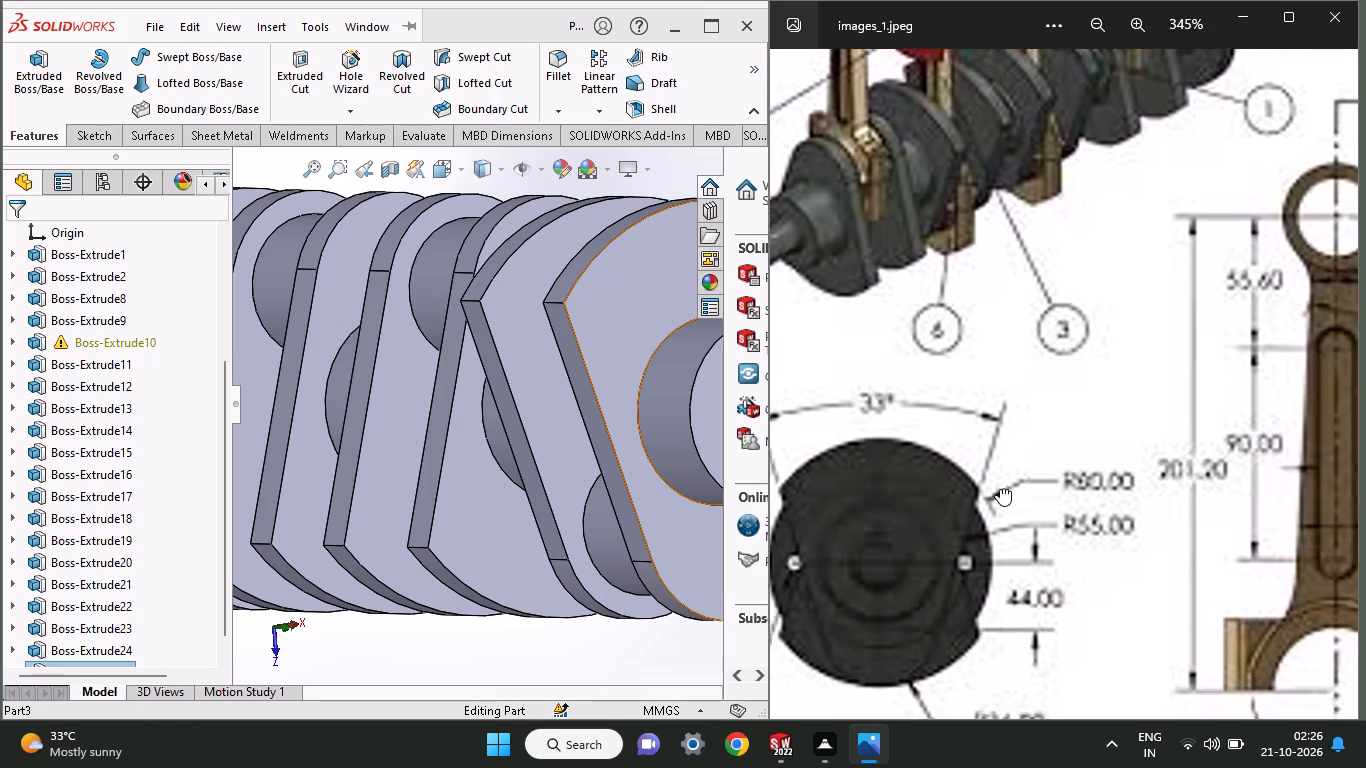
{"action": "middle_click_drag", "start_coordinate": [1000, 488], "coordinate": [1233, 524]}
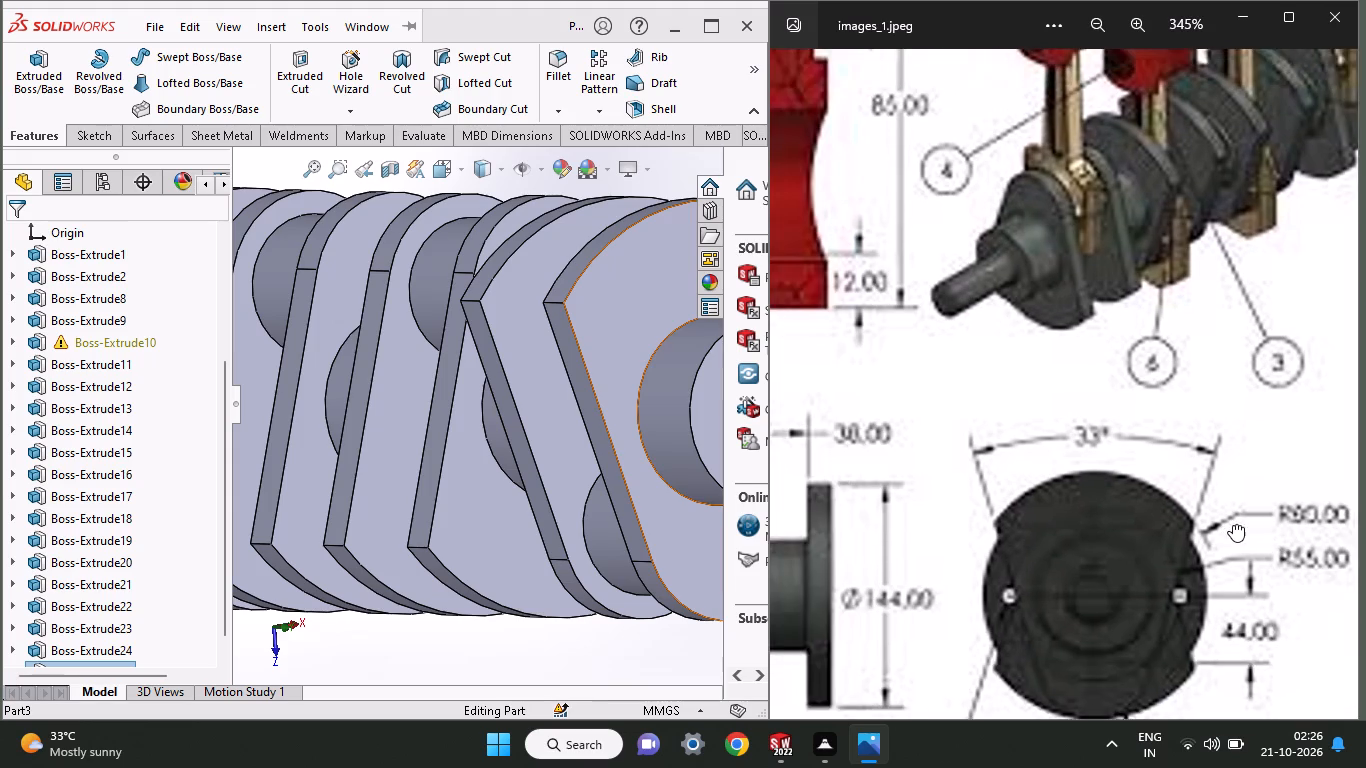
{"action": "middle_click_drag", "start_coordinate": [1233, 524], "coordinate": [1364, 609]}
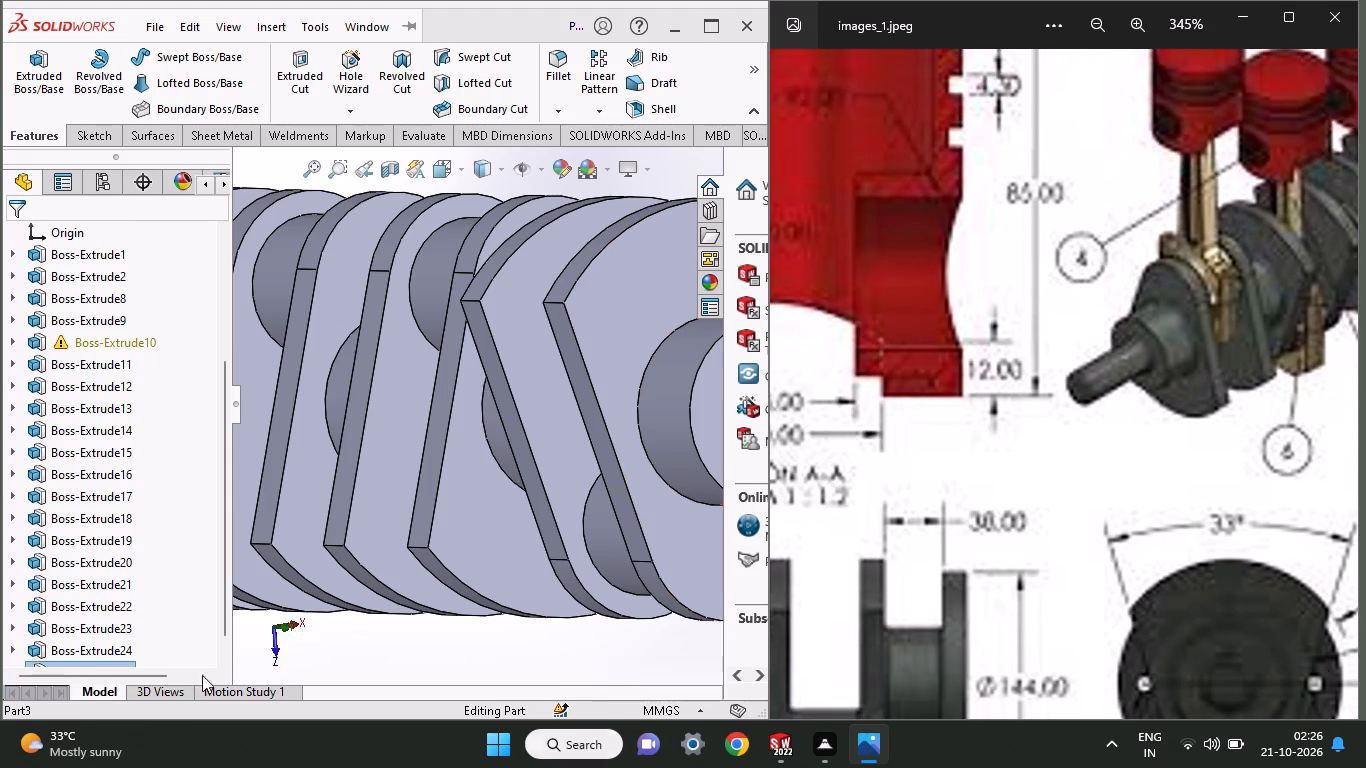
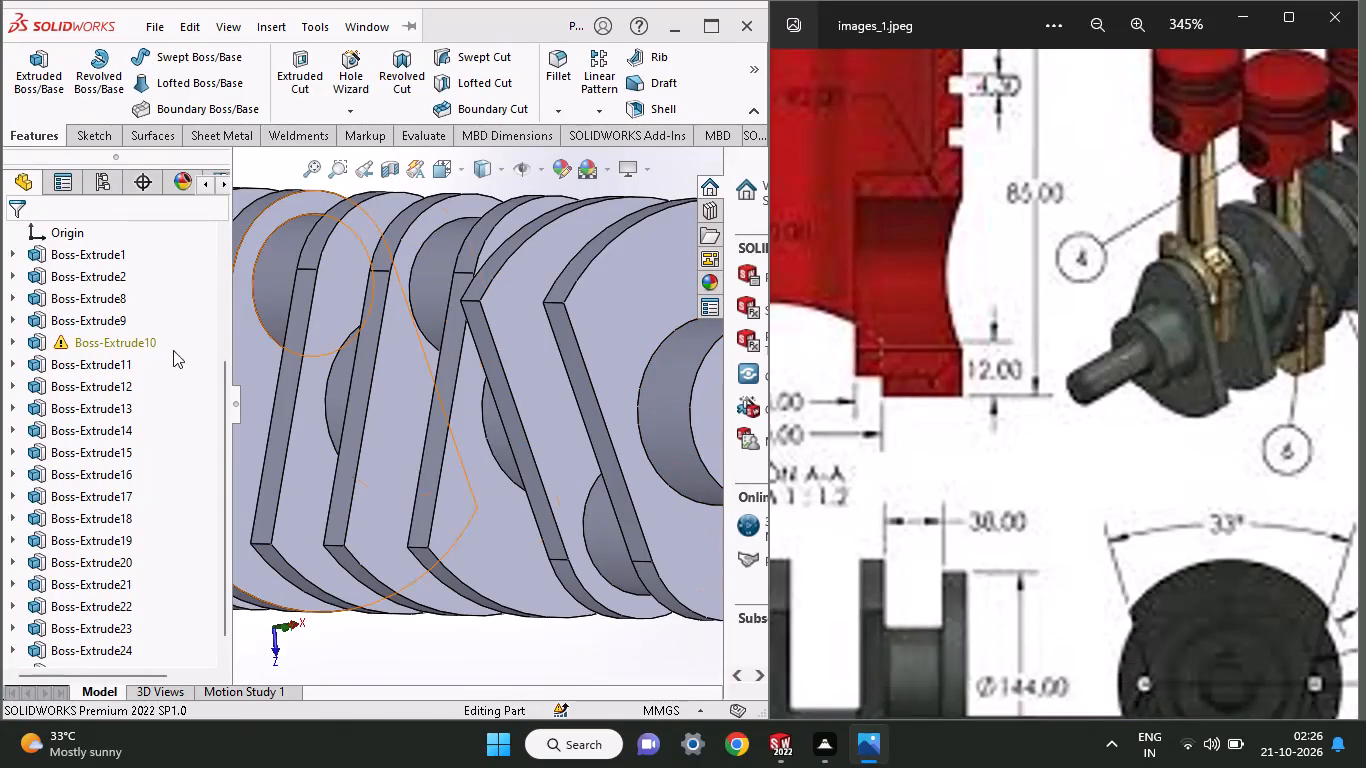
Begin saving the part under a new name in Documents, with "4 piston motor -" as the start of the file name.
{"action": "left_click", "coordinate": [155, 25]}
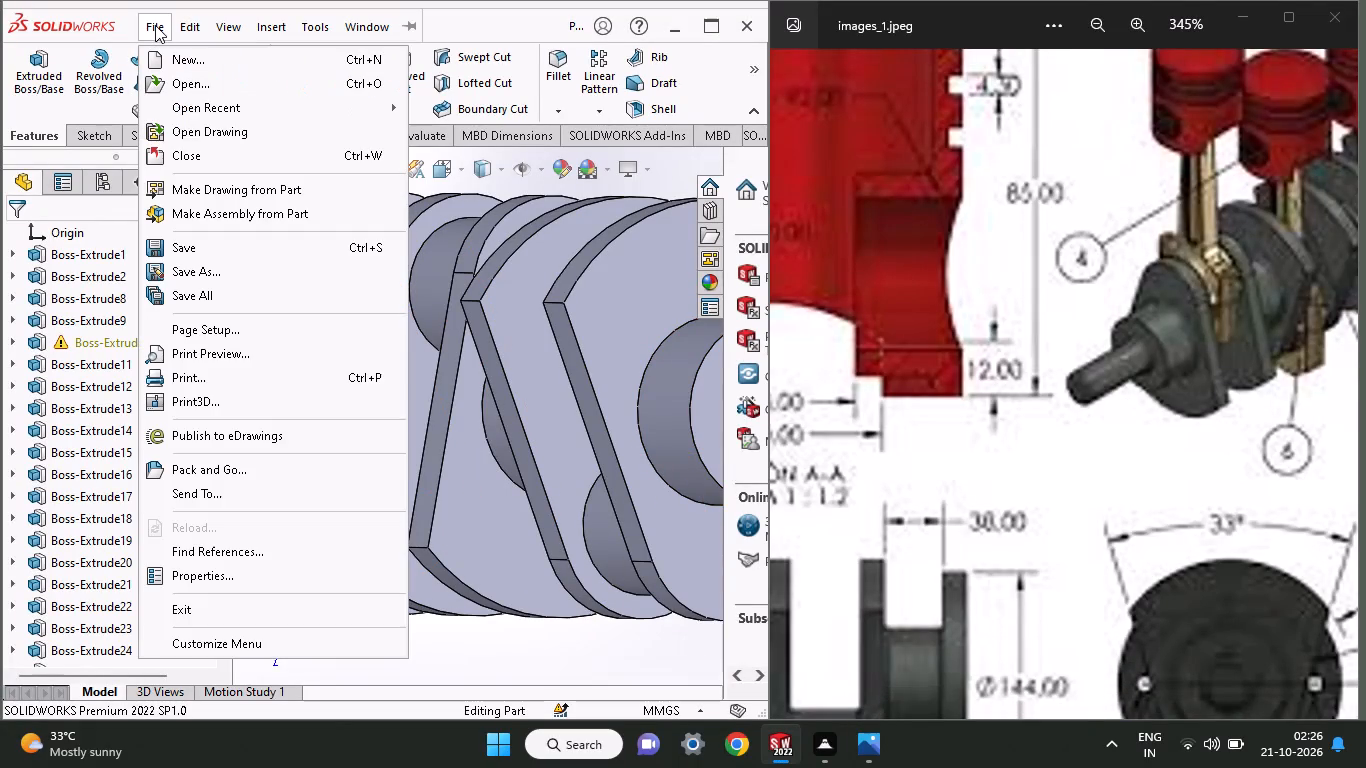
{"action": "left_click", "coordinate": [175, 274]}
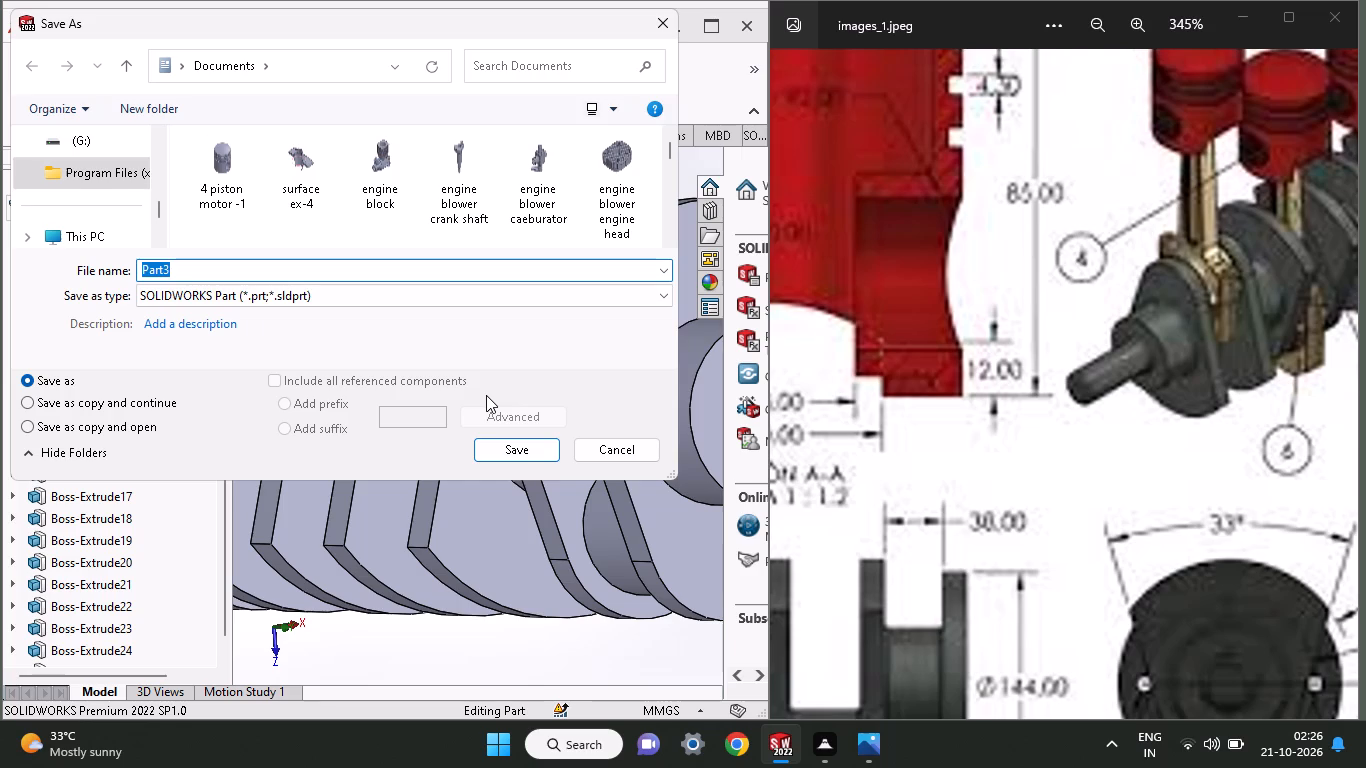
{"action": "key", "text": "4"}
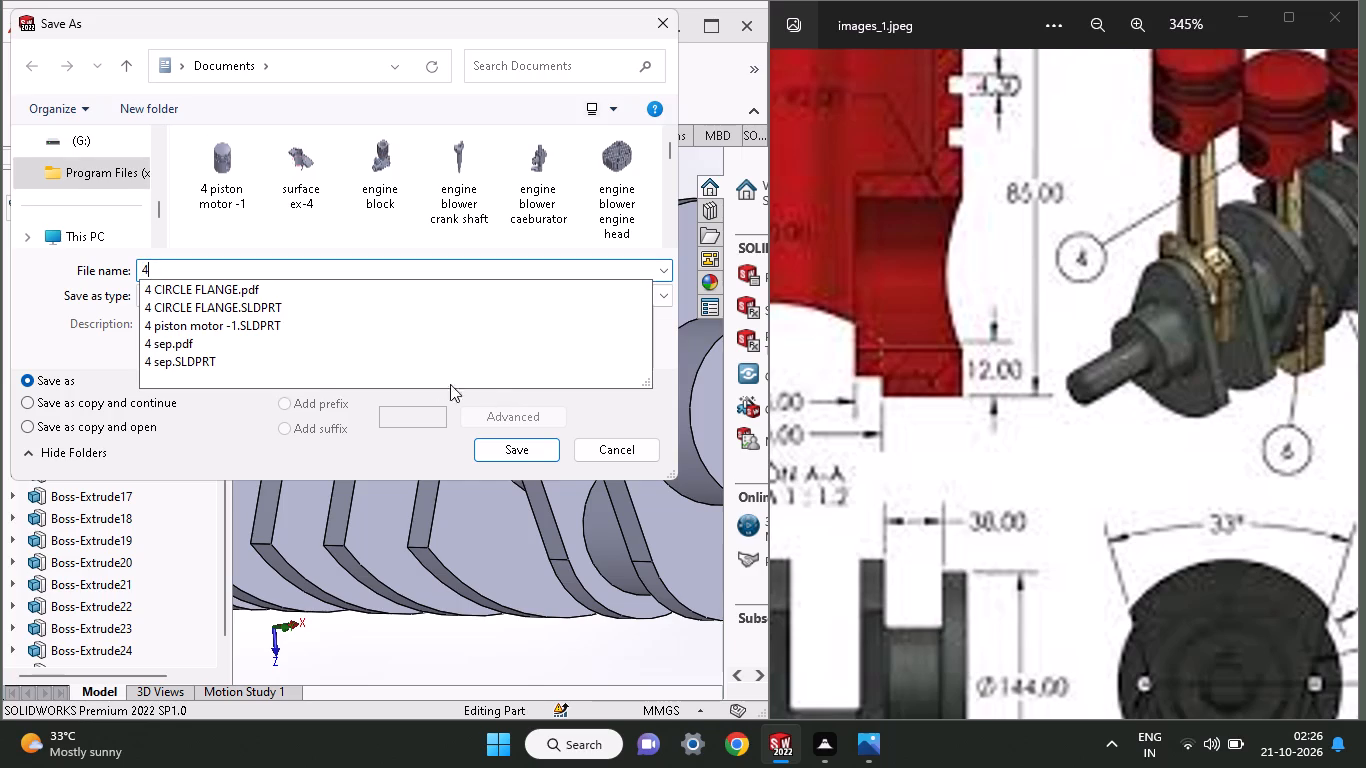
{"action": "left_click", "coordinate": [300, 326]}
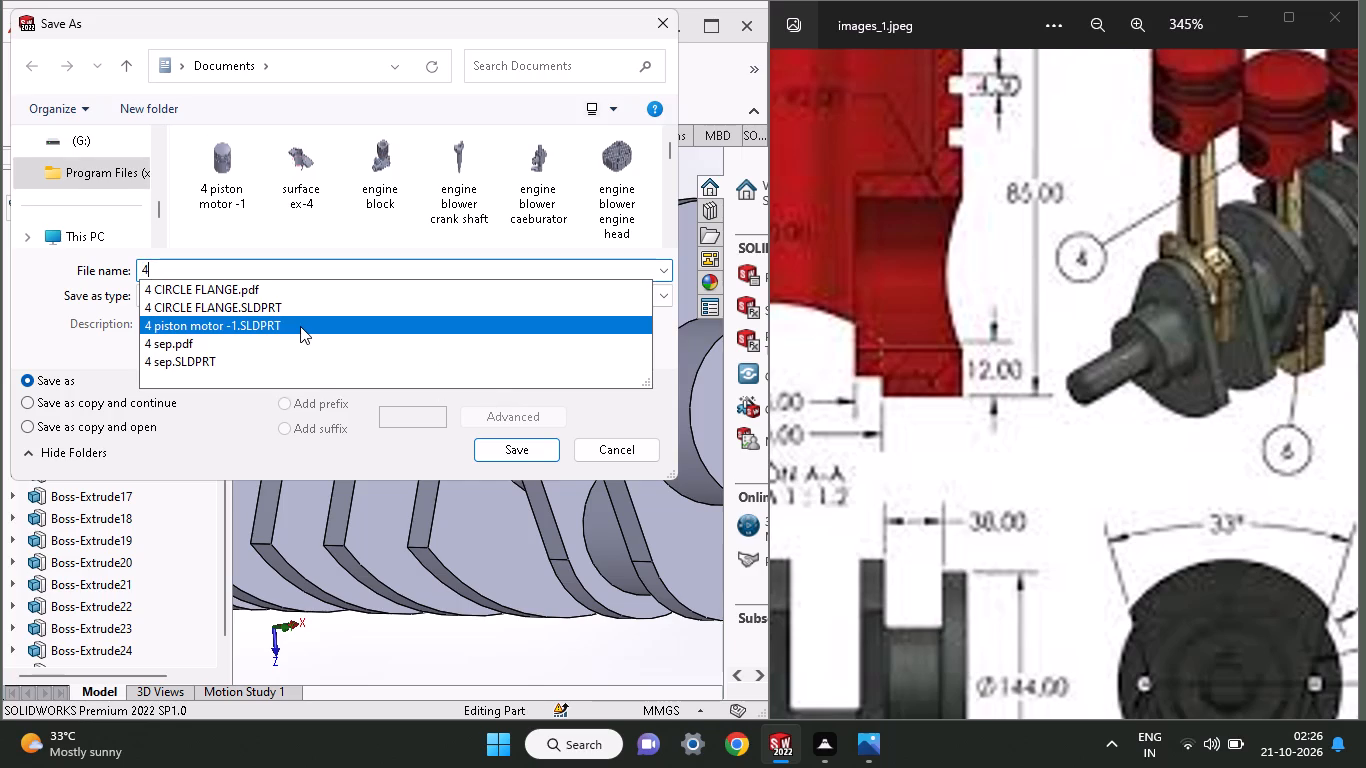
{"action": "left_click", "coordinate": [305, 269]}
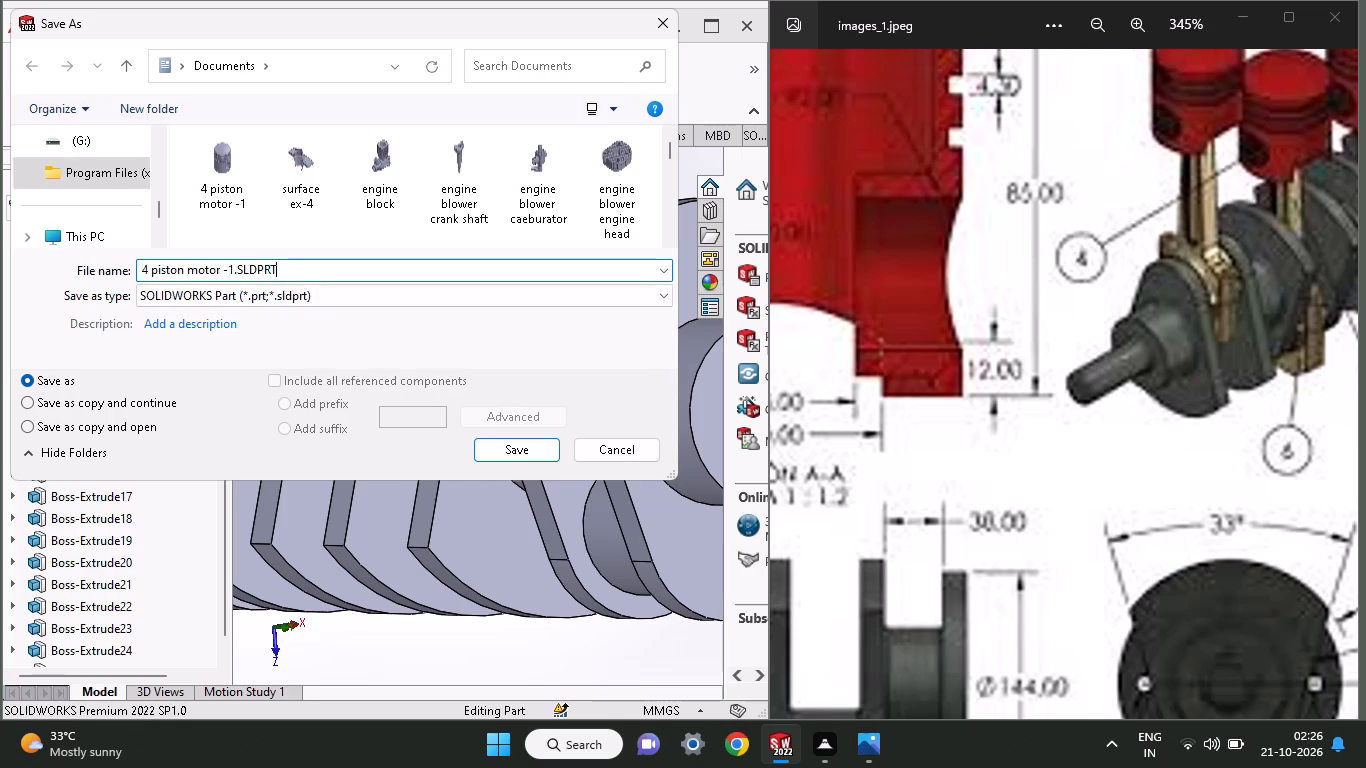
{"action": "key", "text": "BackSpace"}
{"action": "key", "text": "BackSpace"}
{"action": "key", "text": "BackSpace"}
{"action": "key", "text": "BackSpace"}
{"action": "key", "text": "BackSpace"}
{"action": "key", "text": "BackSpace"}
{"action": "key", "text": "BackSpace"}
{"action": "key", "text": "BackSpace"}
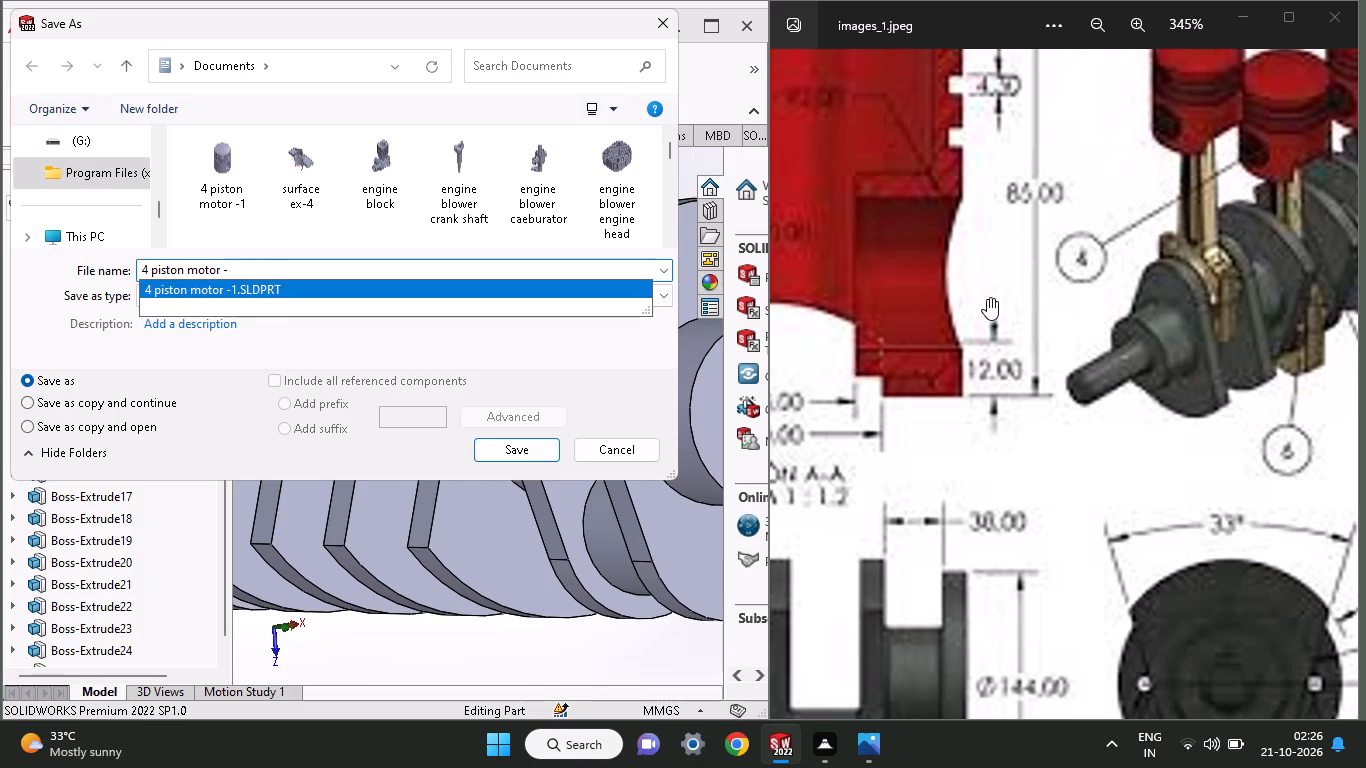
Examine the numbered callouts on the engine assembly view and match them to the parts list in the reference drawing.
{"action": "middle_click_drag", "start_coordinate": [1142, 268], "coordinate": [946, 587]}
{"action": "middle_click_drag", "start_coordinate": [1142, 354], "coordinate": [1069, 561]}
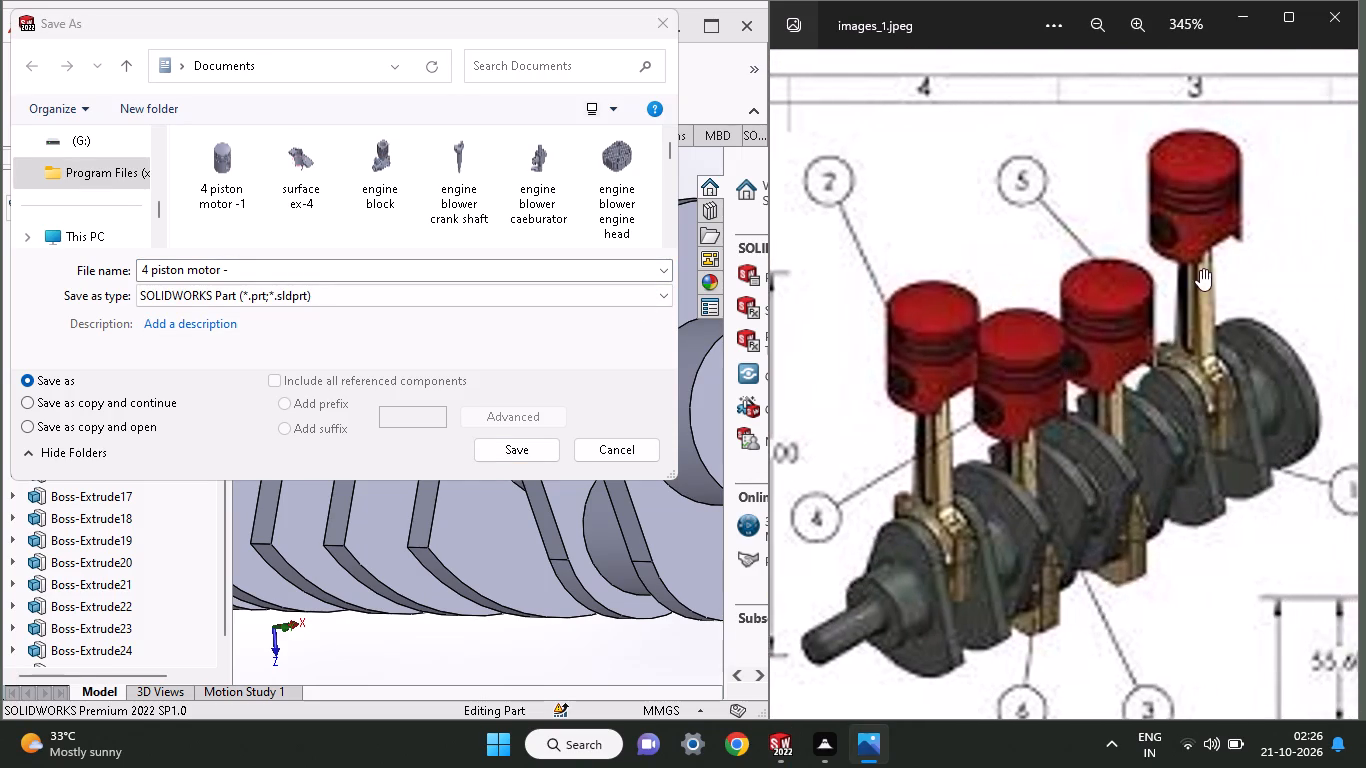
{"action": "middle_click_drag", "start_coordinate": [1040, 266], "coordinate": [801, 319]}
{"action": "middle_click_drag", "start_coordinate": [1142, 262], "coordinate": [986, 372]}
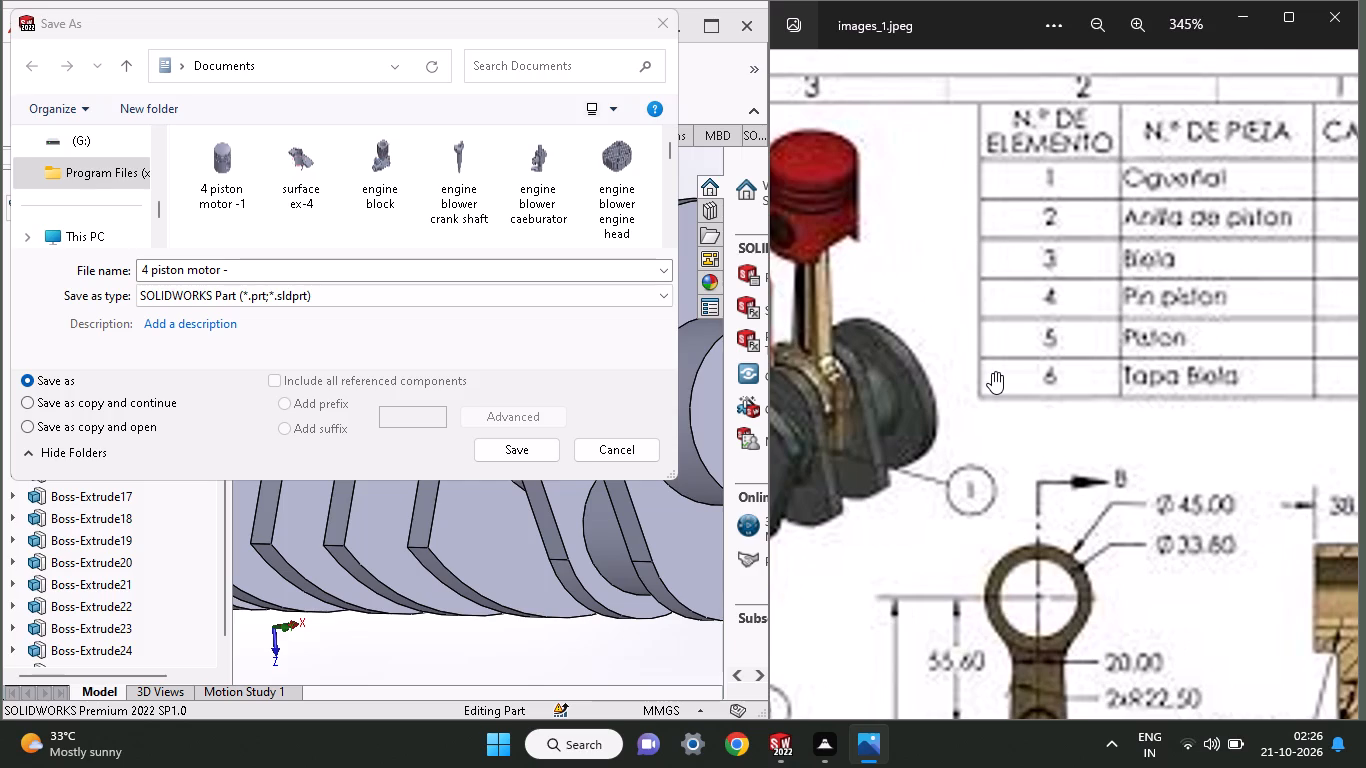
{"action": "middle_click_drag", "start_coordinate": [1051, 322], "coordinate": [976, 363]}
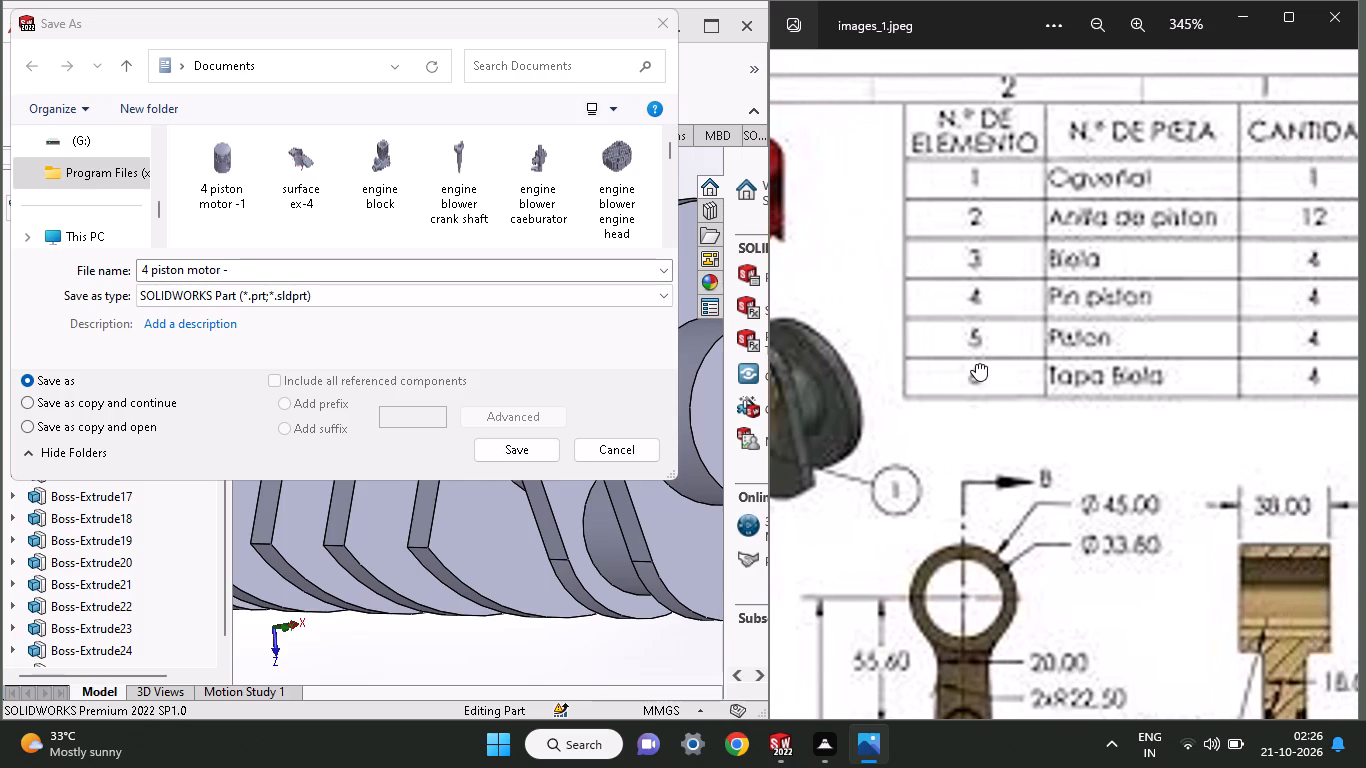
{"action": "middle_click_drag", "start_coordinate": [976, 363], "coordinate": [939, 383]}
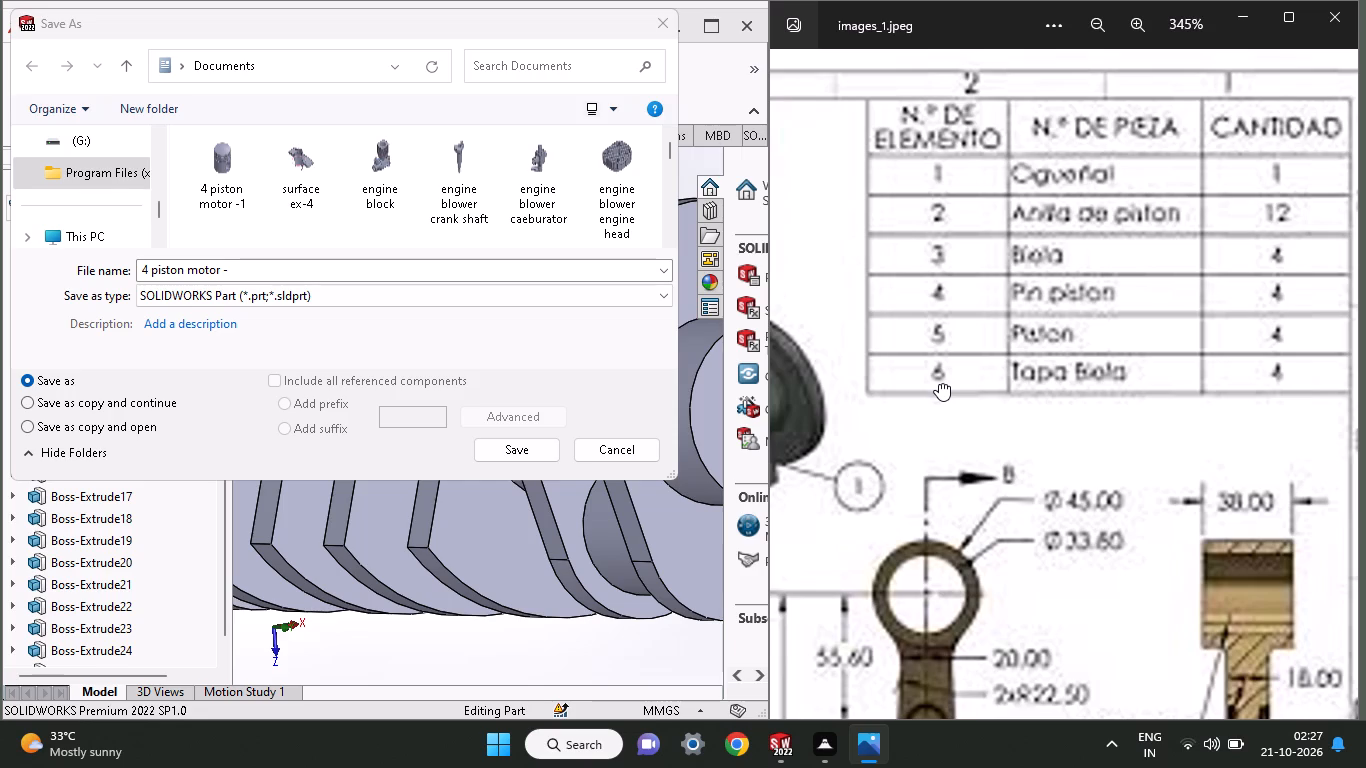
{"action": "middle_click_drag", "start_coordinate": [939, 383], "coordinate": [980, 385]}
{"action": "middle_click_drag", "start_coordinate": [802, 434], "coordinate": [1279, 409]}
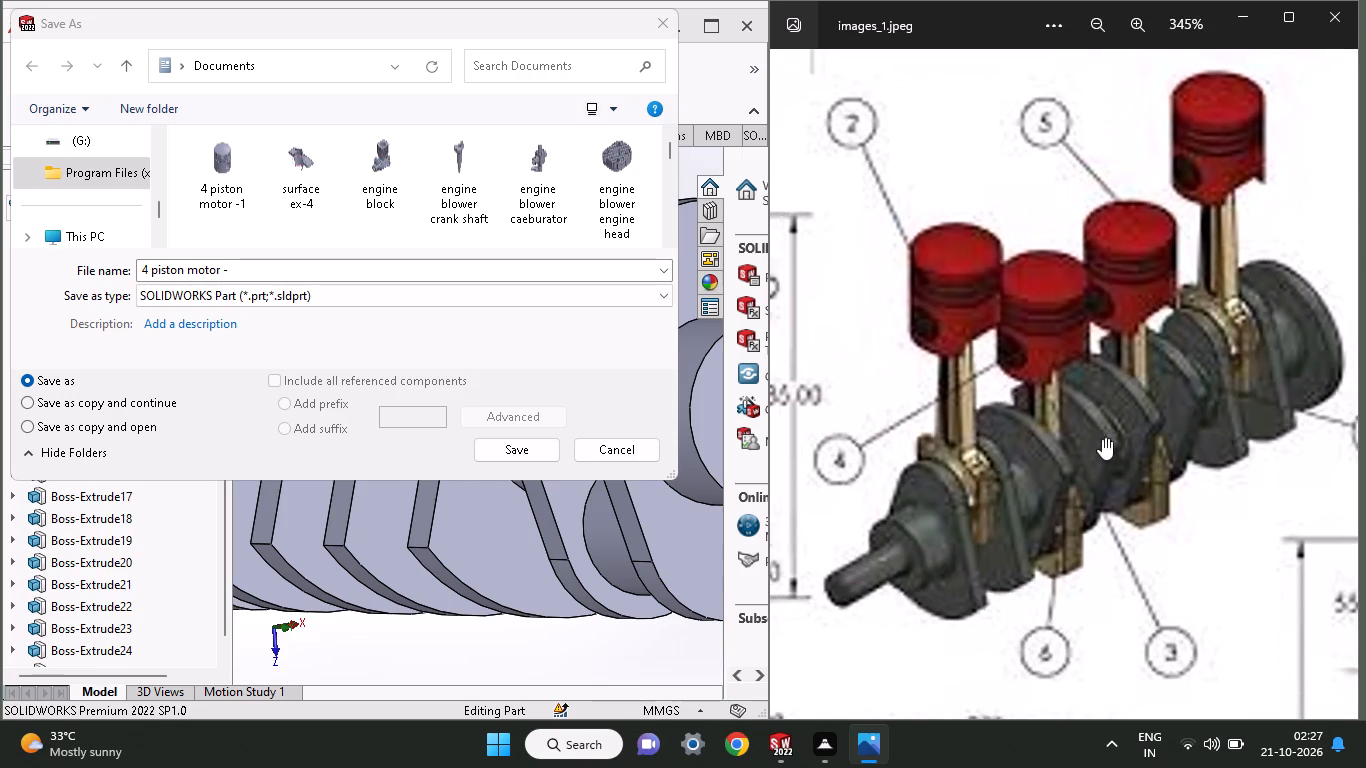
{"action": "middle_click_drag", "start_coordinate": [1102, 438], "coordinate": [1365, 416]}
{"action": "middle_click_drag", "start_coordinate": [985, 422], "coordinate": [794, 570]}
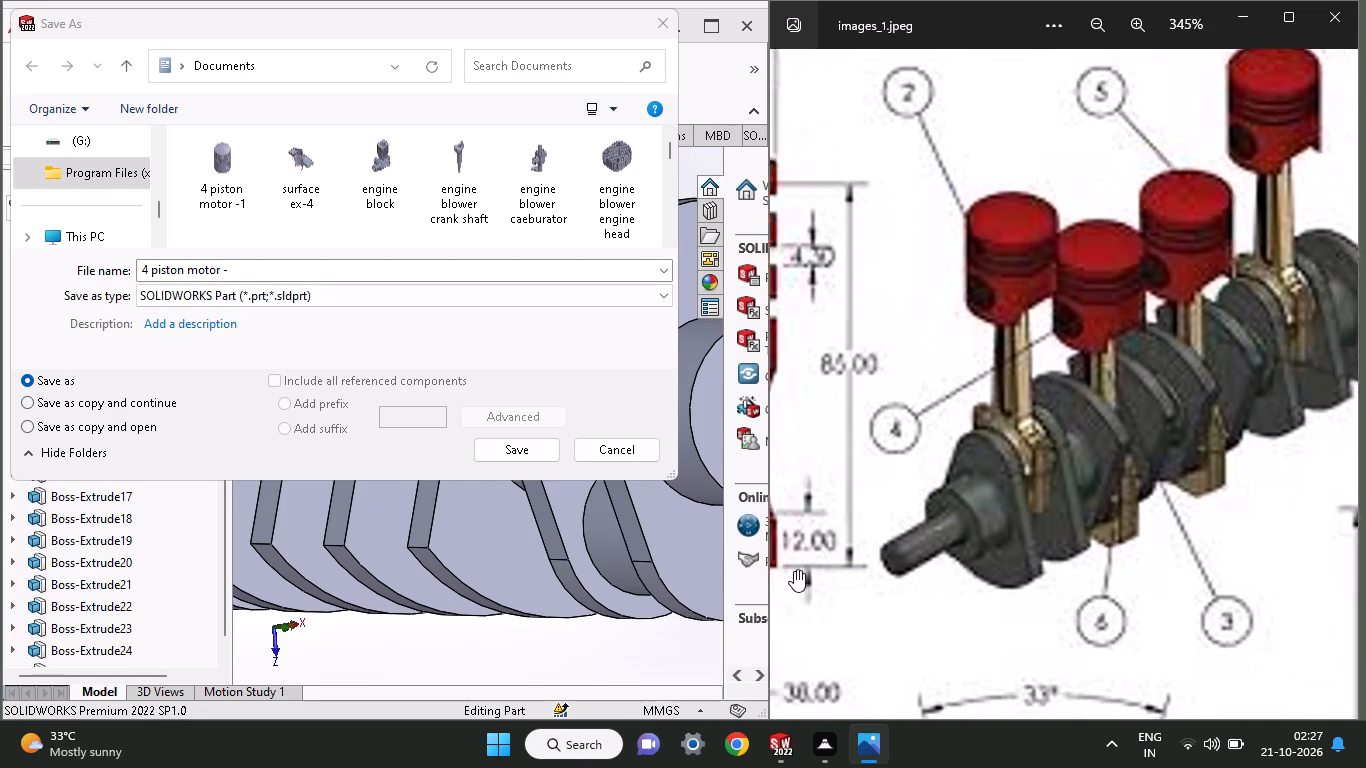
{"action": "middle_click_drag", "start_coordinate": [794, 570], "coordinate": [781, 570]}
{"action": "middle_click_drag", "start_coordinate": [1136, 579], "coordinate": [942, 642]}
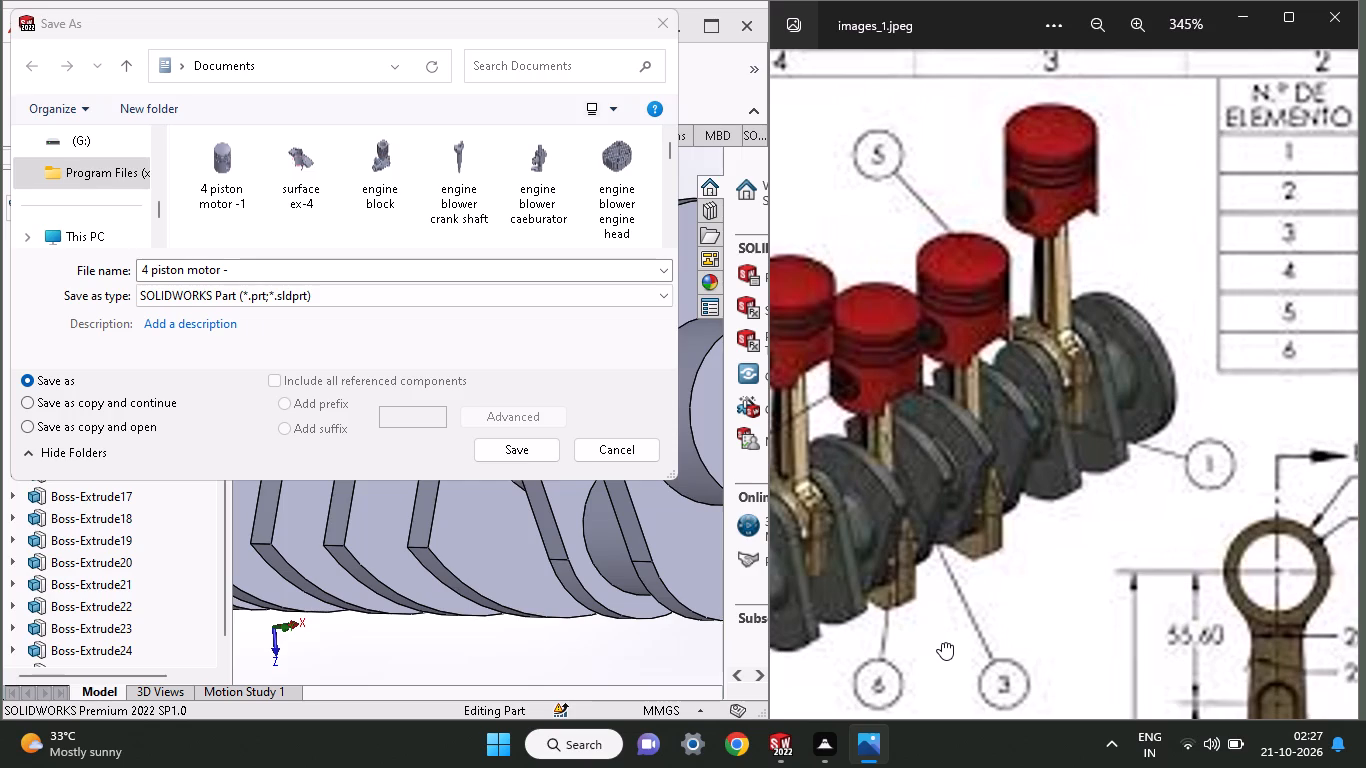
{"action": "middle_click_drag", "start_coordinate": [942, 642], "coordinate": [743, 694]}
{"action": "middle_click_drag", "start_coordinate": [1110, 359], "coordinate": [1134, 357]}
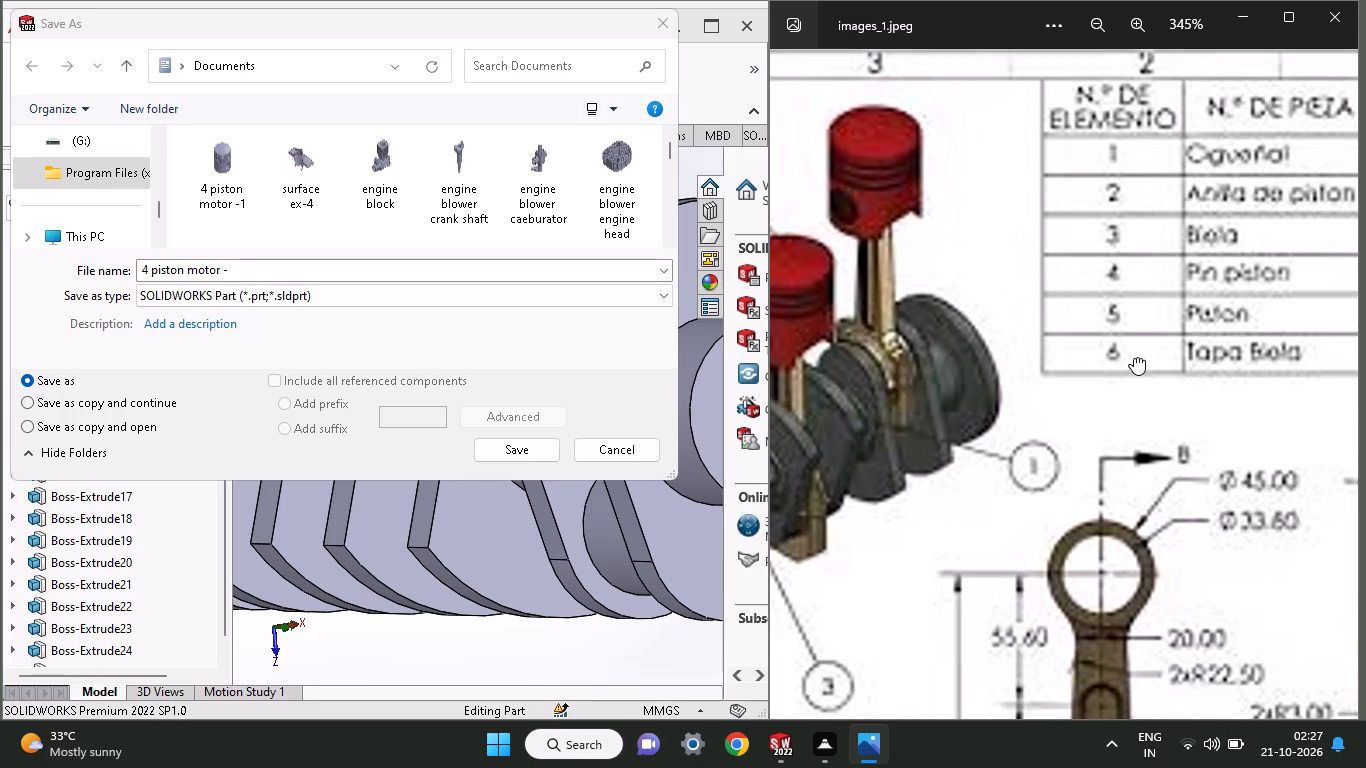
{"action": "middle_click_drag", "start_coordinate": [1134, 357], "coordinate": [1135, 357]}
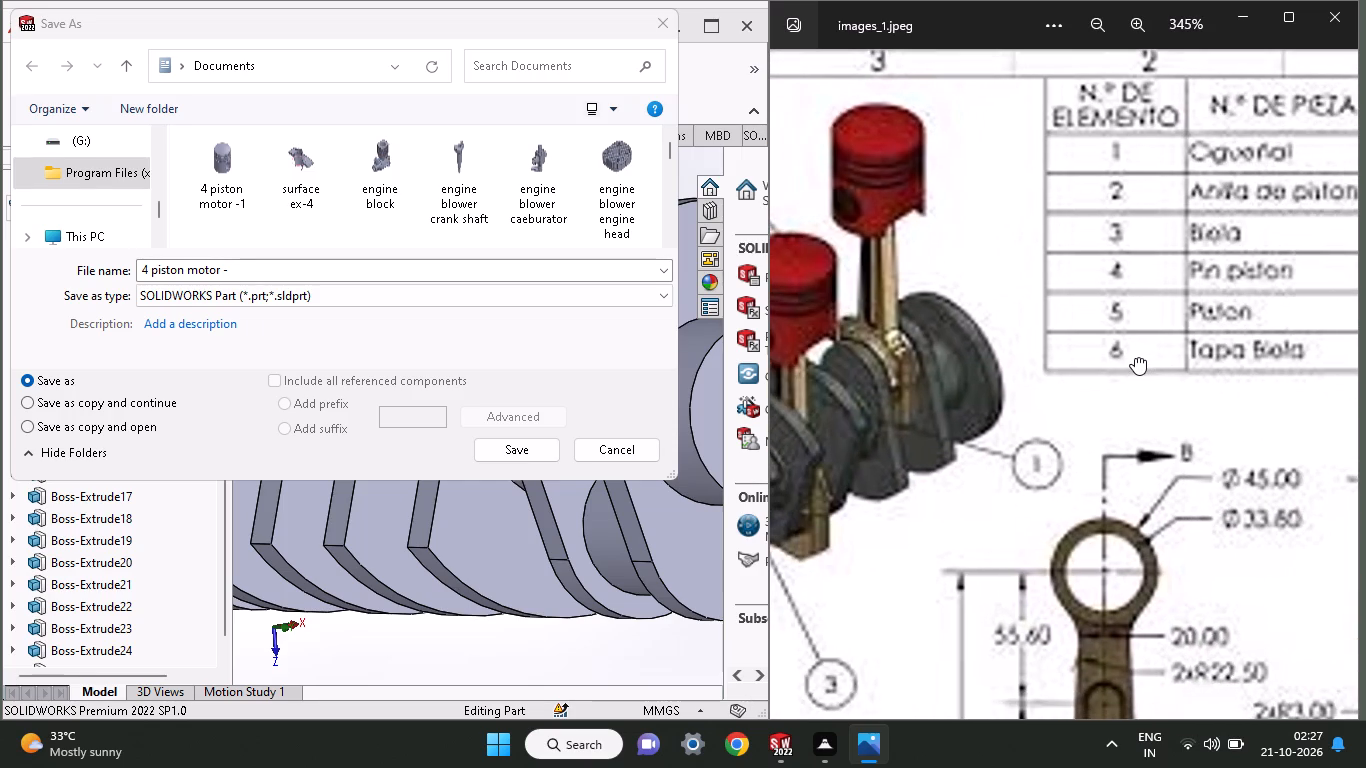
{"action": "middle_click_drag", "start_coordinate": [1135, 357], "coordinate": [1321, 356]}
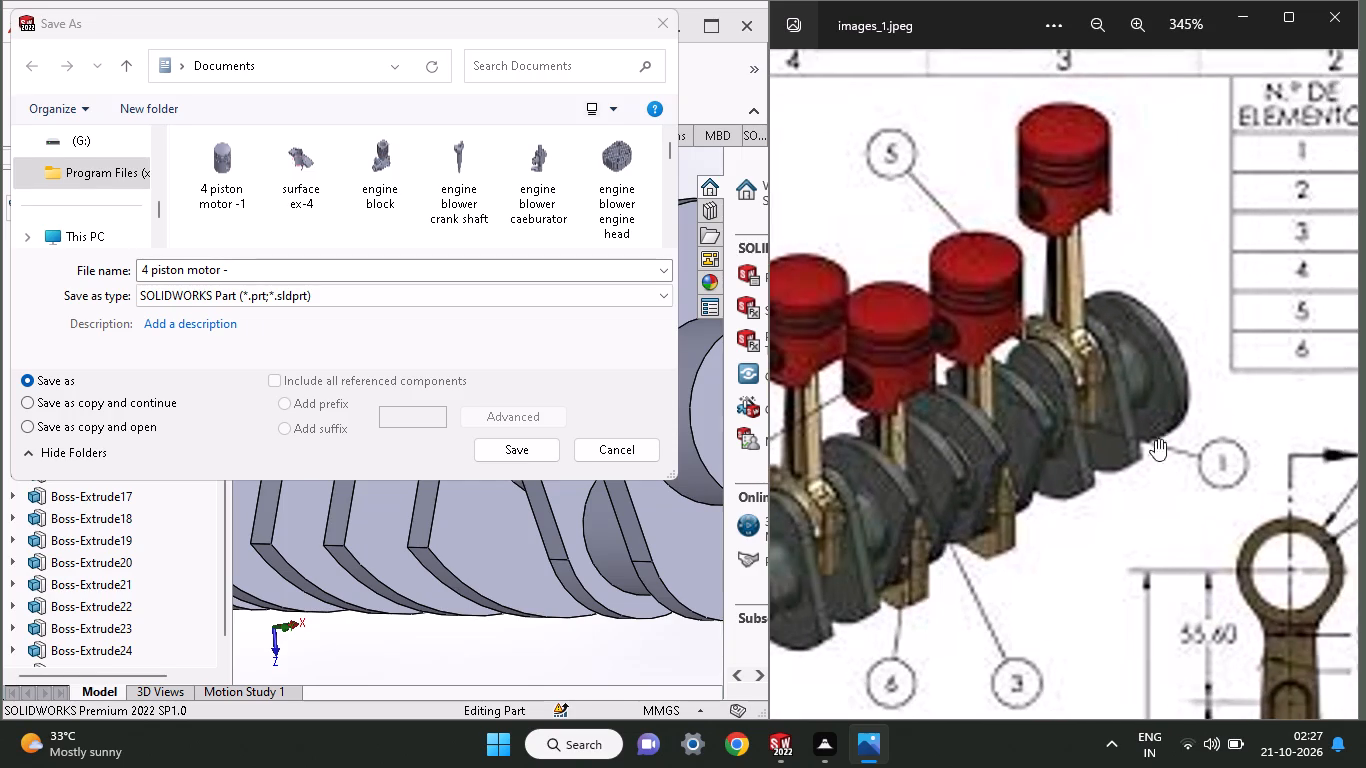
{"action": "middle_click_drag", "start_coordinate": [1051, 495], "coordinate": [1222, 465]}
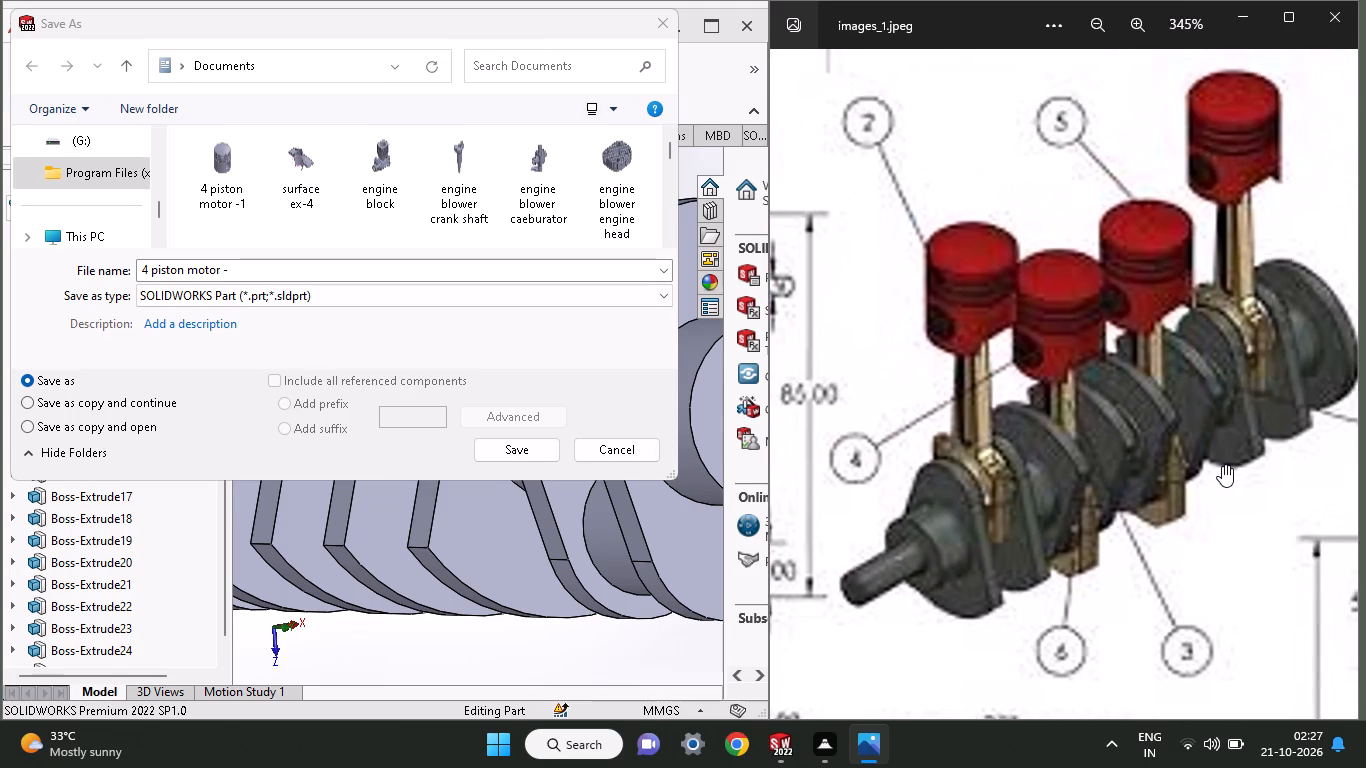
{"action": "middle_click_drag", "start_coordinate": [1222, 465], "coordinate": [731, 509]}
{"action": "middle_click_drag", "start_coordinate": [820, 403], "coordinate": [749, 446]}
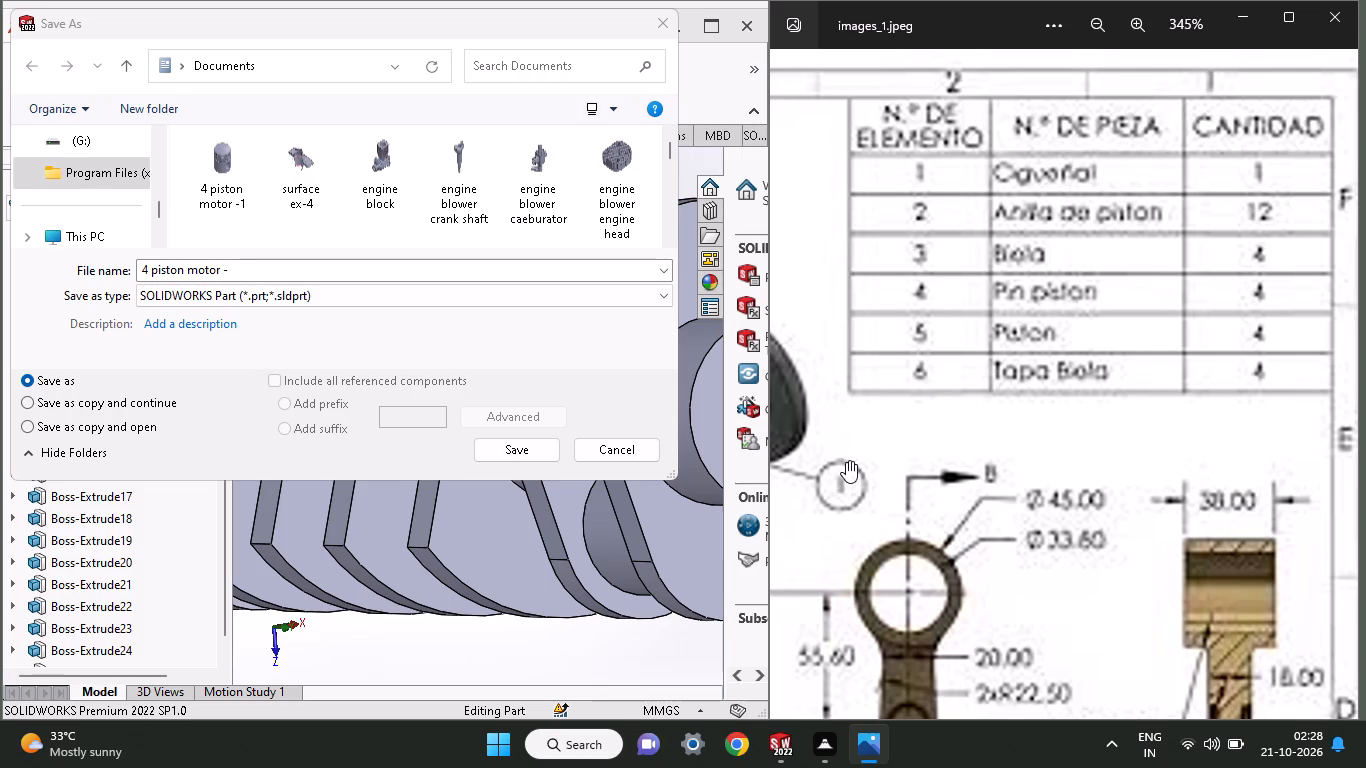
{"action": "middle_click_drag", "start_coordinate": [846, 461], "coordinate": [1147, 345]}
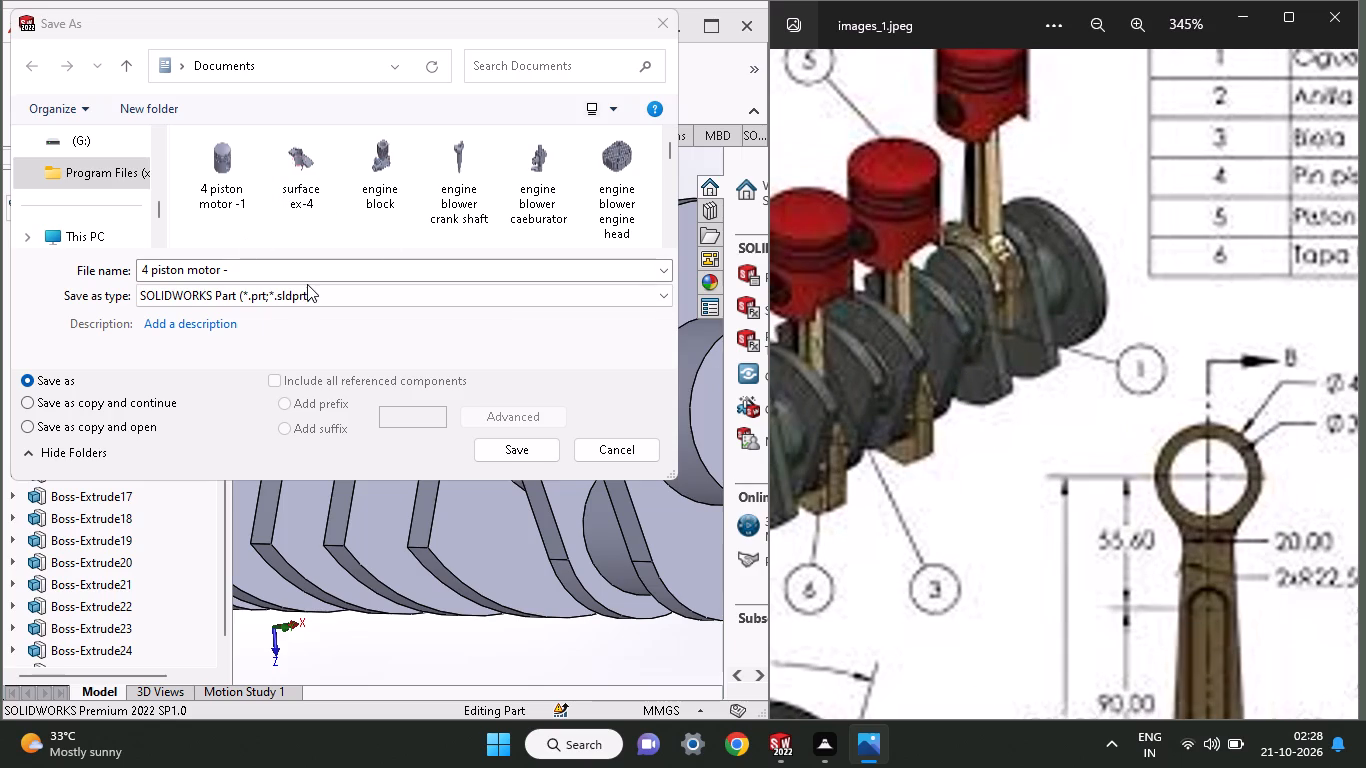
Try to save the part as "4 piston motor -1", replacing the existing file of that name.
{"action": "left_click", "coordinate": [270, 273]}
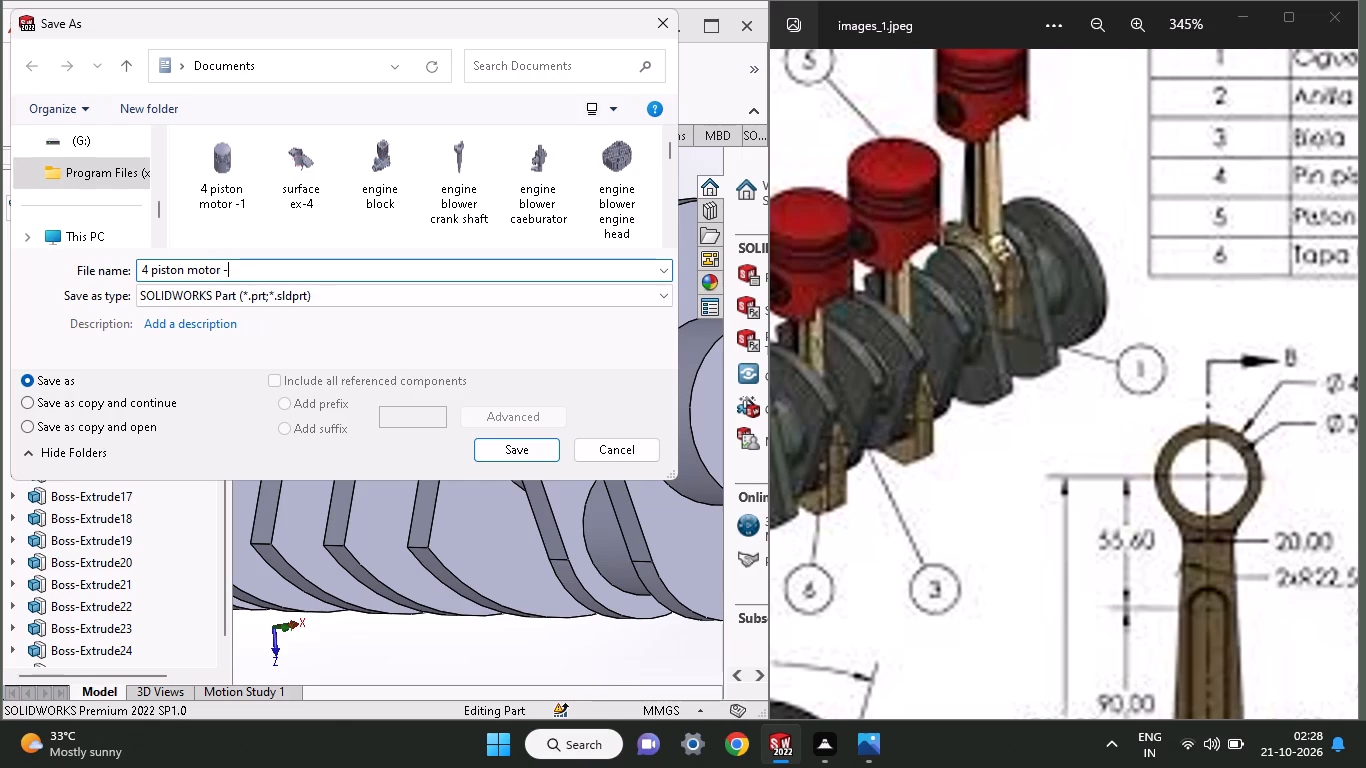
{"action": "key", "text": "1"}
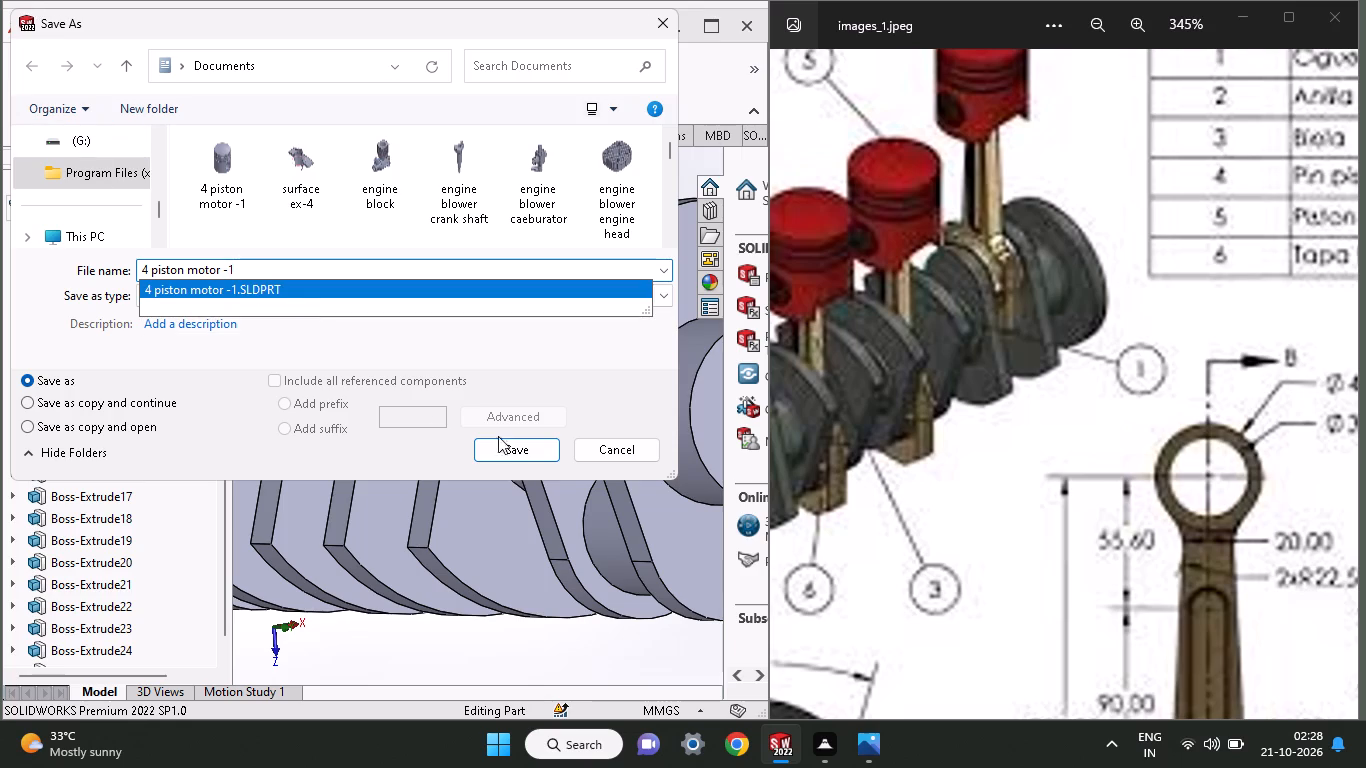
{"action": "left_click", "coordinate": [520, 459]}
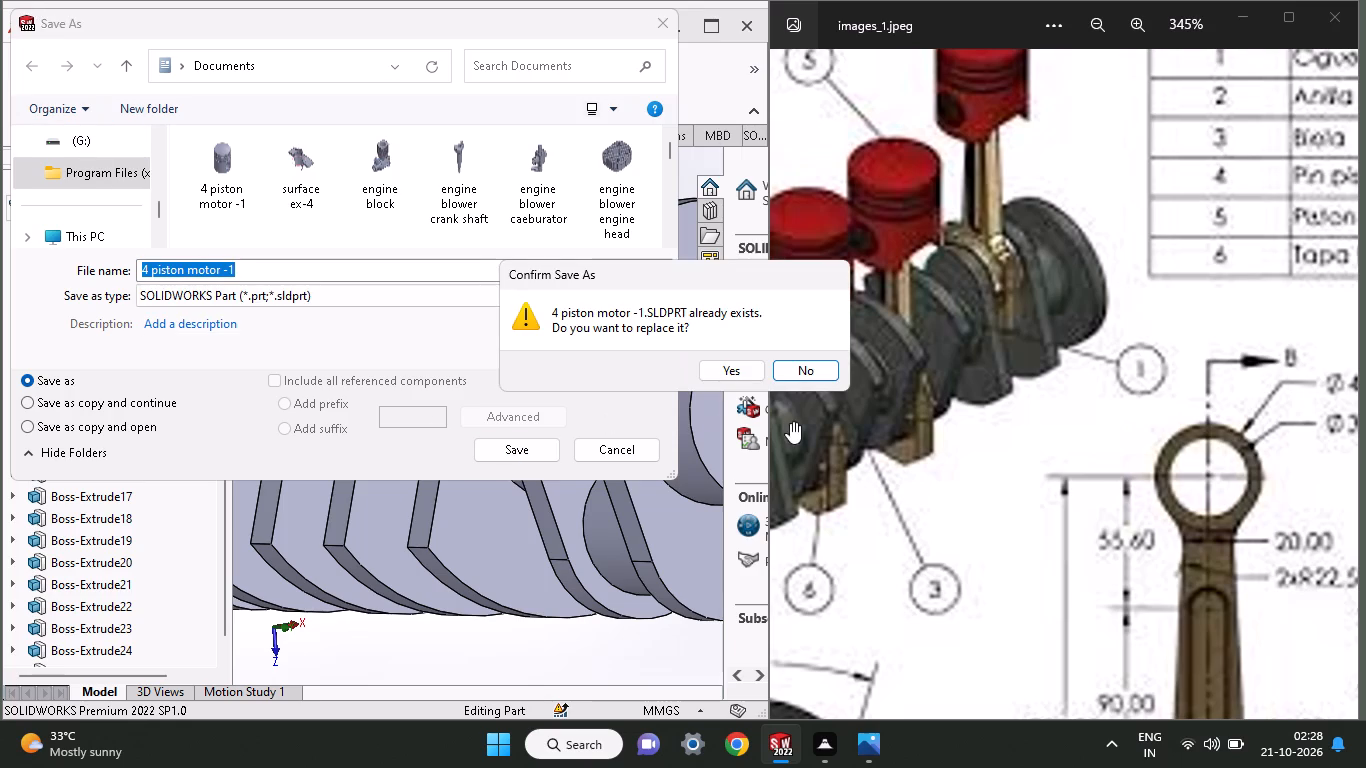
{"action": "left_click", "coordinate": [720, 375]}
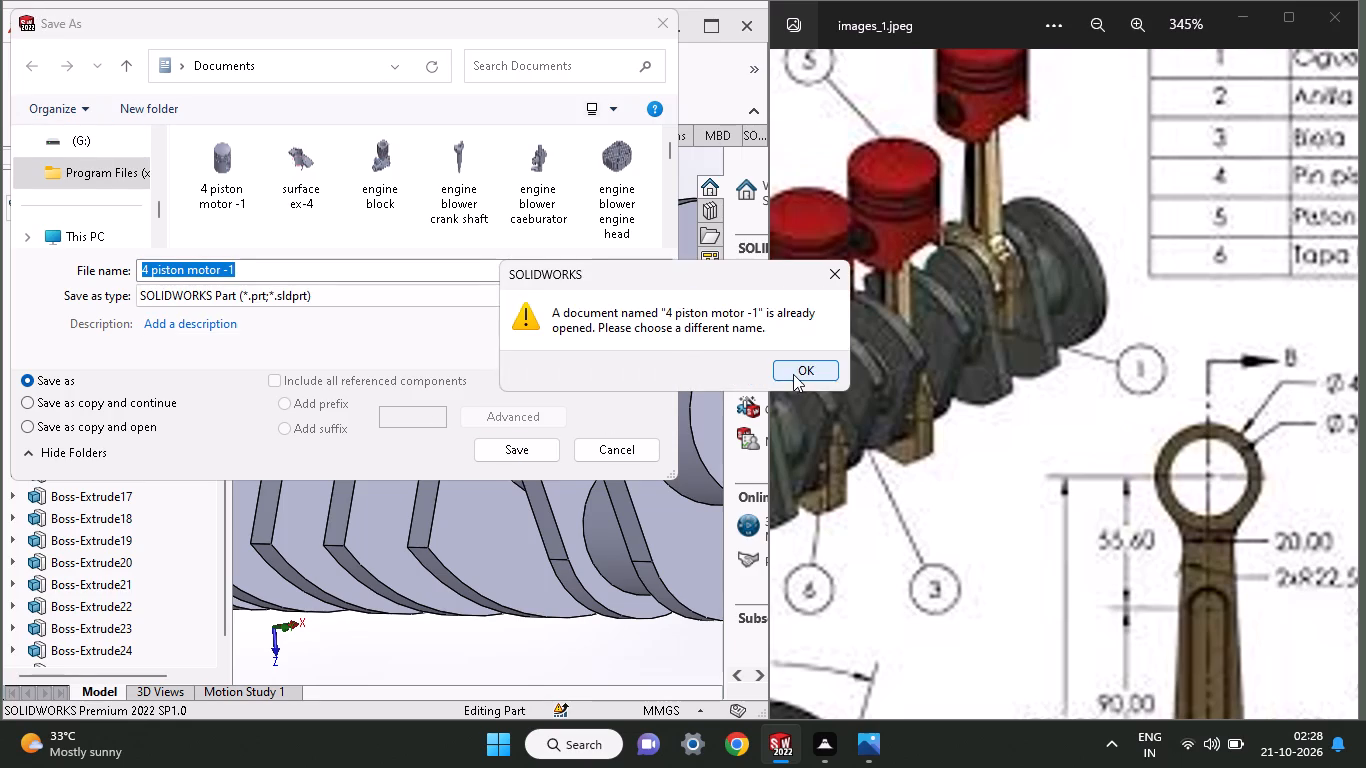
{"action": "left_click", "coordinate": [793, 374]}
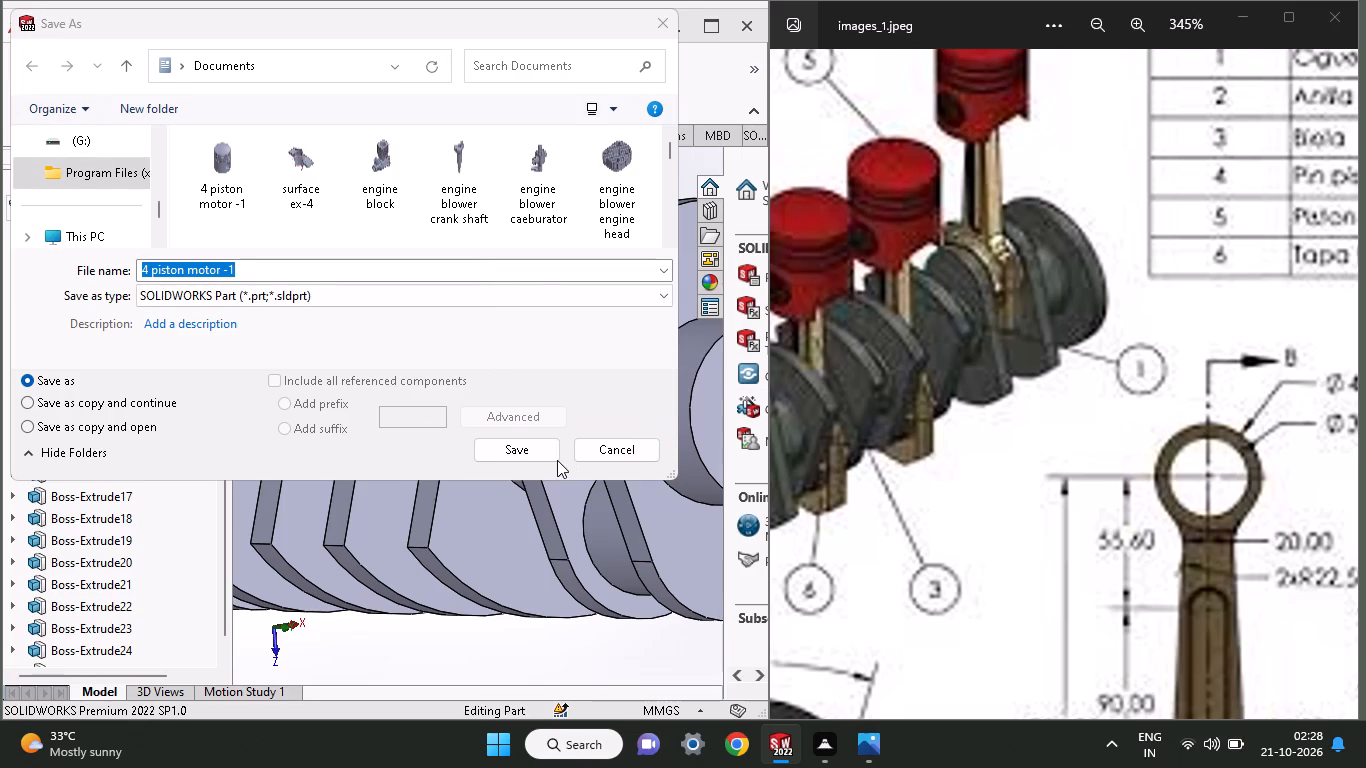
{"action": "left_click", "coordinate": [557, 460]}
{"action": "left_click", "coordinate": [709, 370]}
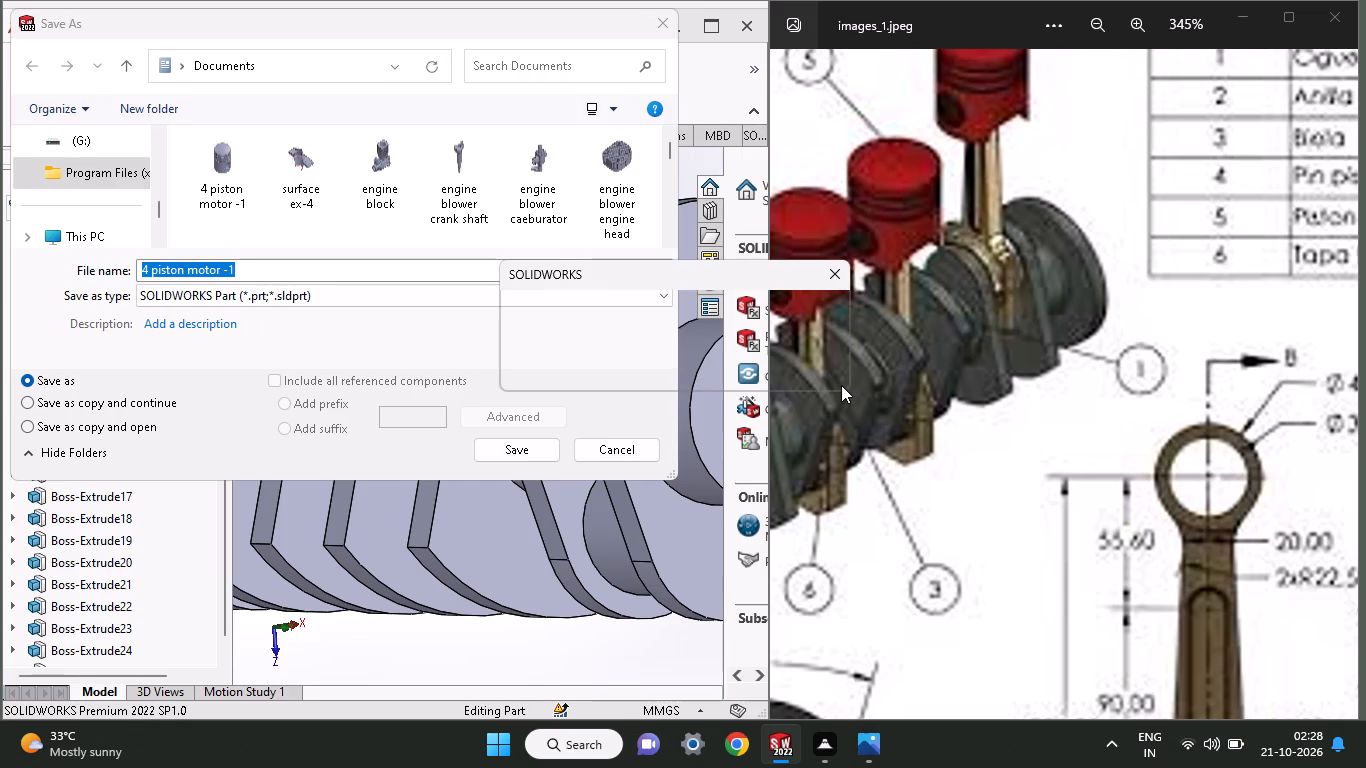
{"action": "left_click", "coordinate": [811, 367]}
Recheck the engine assembly's callouts against the element numbers and part names in the reference drawing's parts list.
{"action": "left_click", "coordinate": [277, 266]}
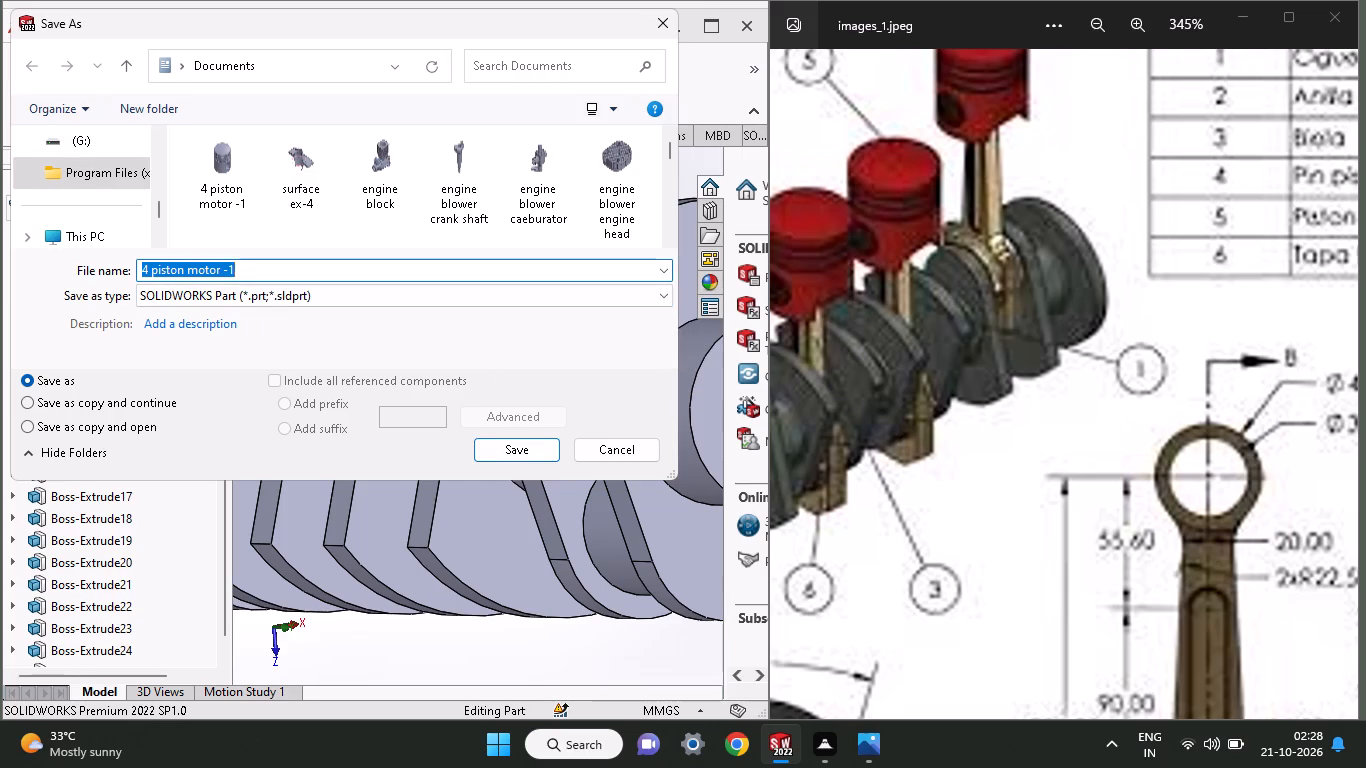
{"action": "left_click", "coordinate": [269, 268]}
{"action": "middle_click_drag", "start_coordinate": [1189, 337], "coordinate": [964, 434]}
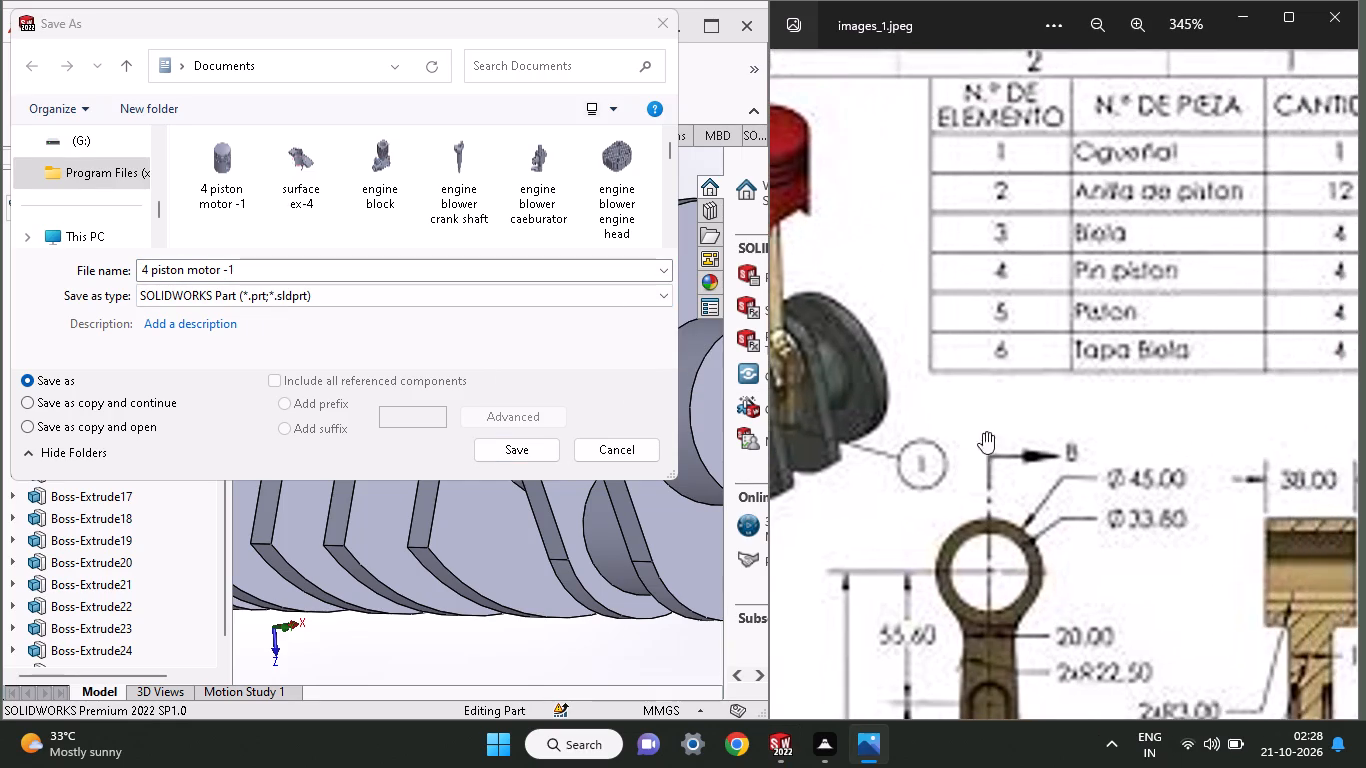
{"action": "middle_click_drag", "start_coordinate": [1122, 425], "coordinate": [1365, 412]}
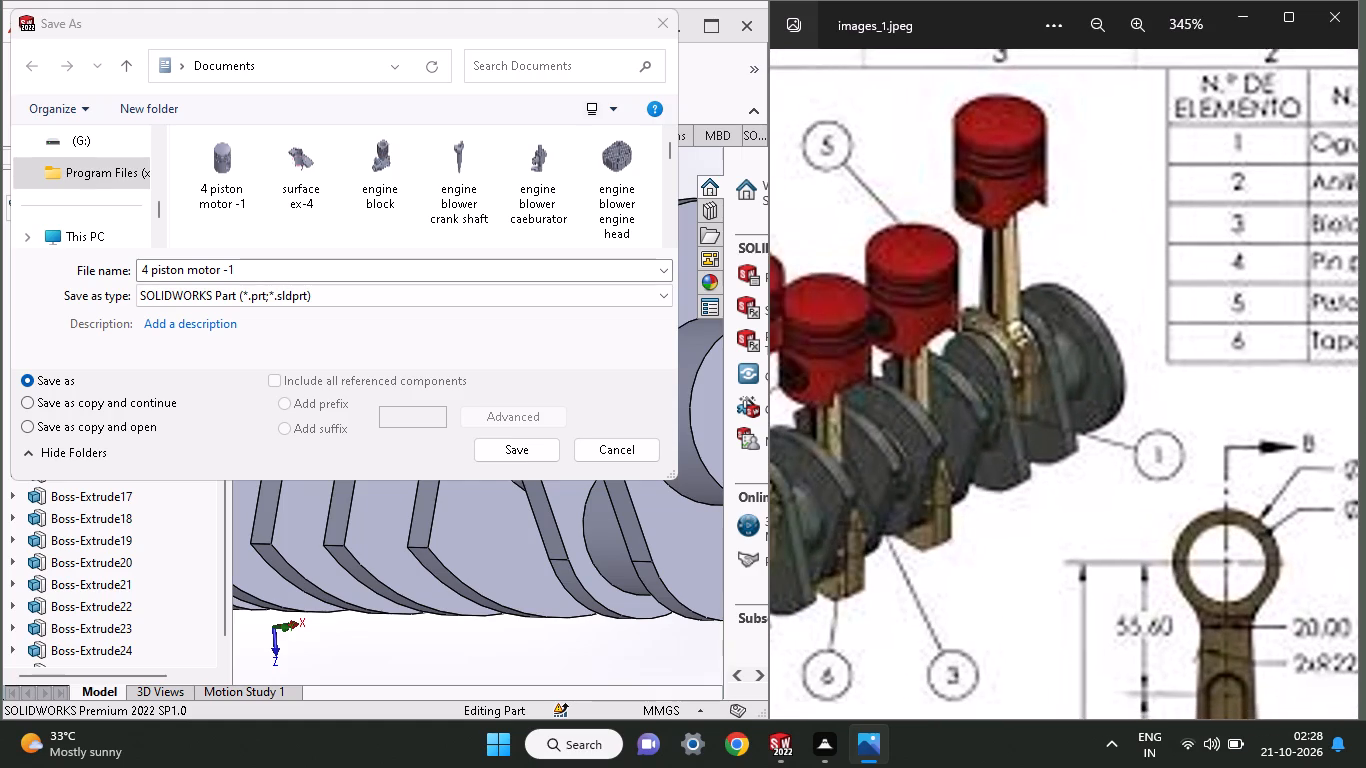
{"action": "middle_click_drag", "start_coordinate": [1365, 412], "coordinate": [1361, 386]}
{"action": "middle_click_drag", "start_coordinate": [1158, 479], "coordinate": [1048, 585]}
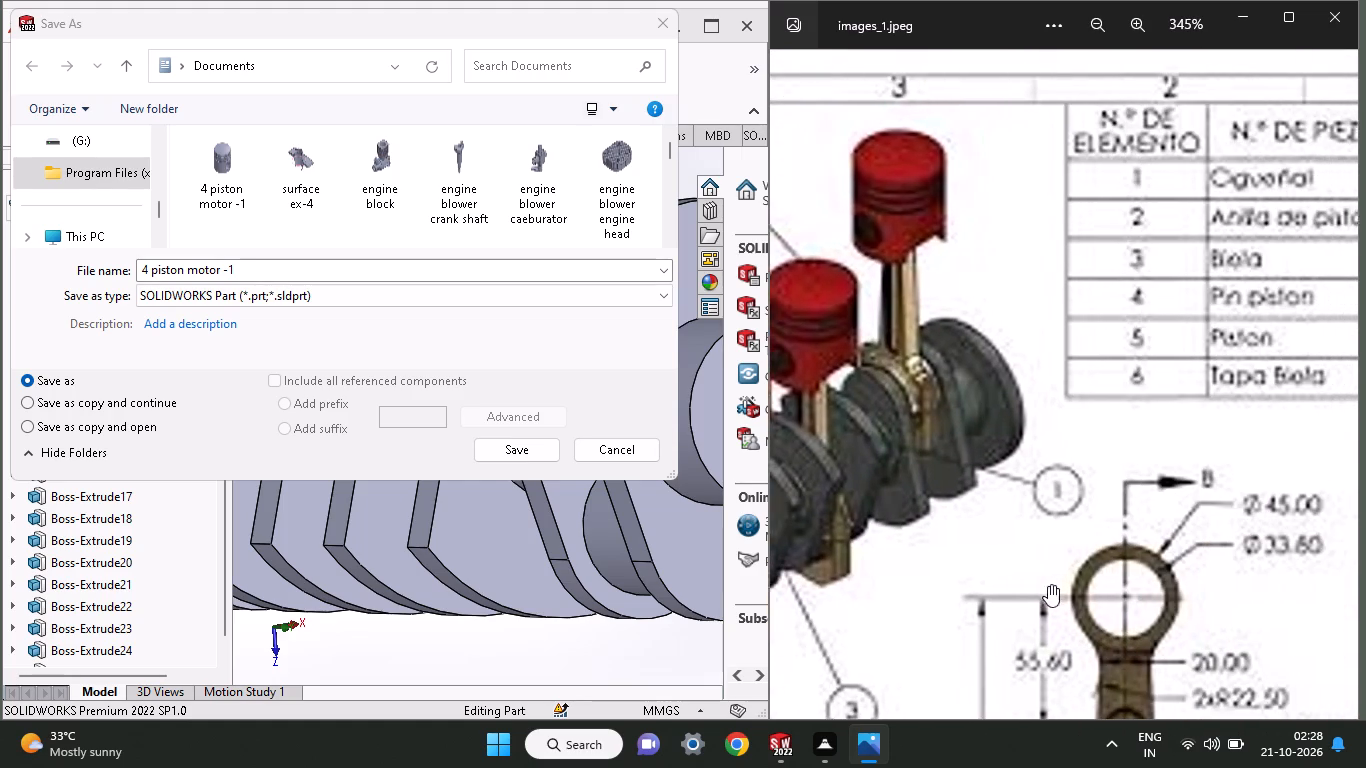
{"action": "middle_click_drag", "start_coordinate": [1048, 585], "coordinate": [965, 615]}
{"action": "middle_click_drag", "start_coordinate": [1149, 470], "coordinate": [973, 530]}
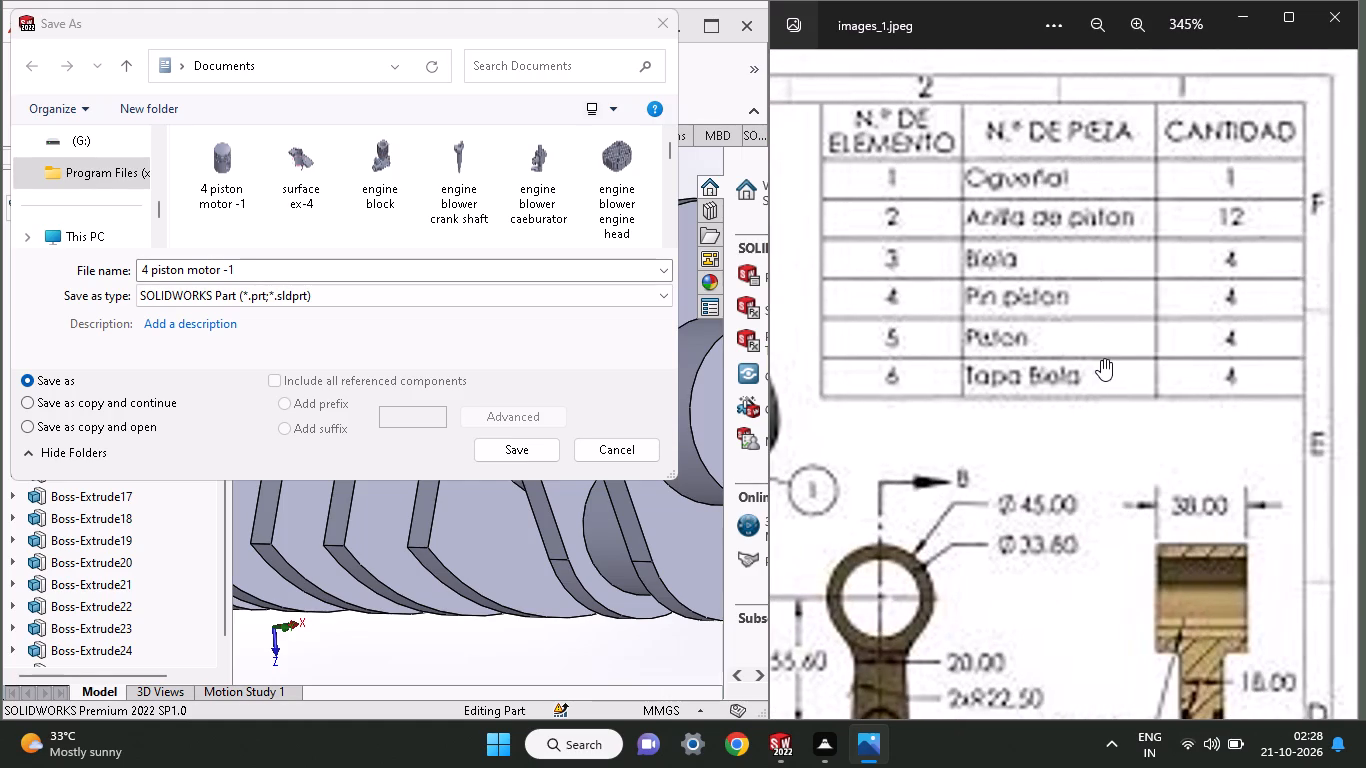
Save the part in Documents as "4 piston motor -5".
{"action": "left_click", "coordinate": [252, 269]}
{"action": "key", "text": "BackSpace"}
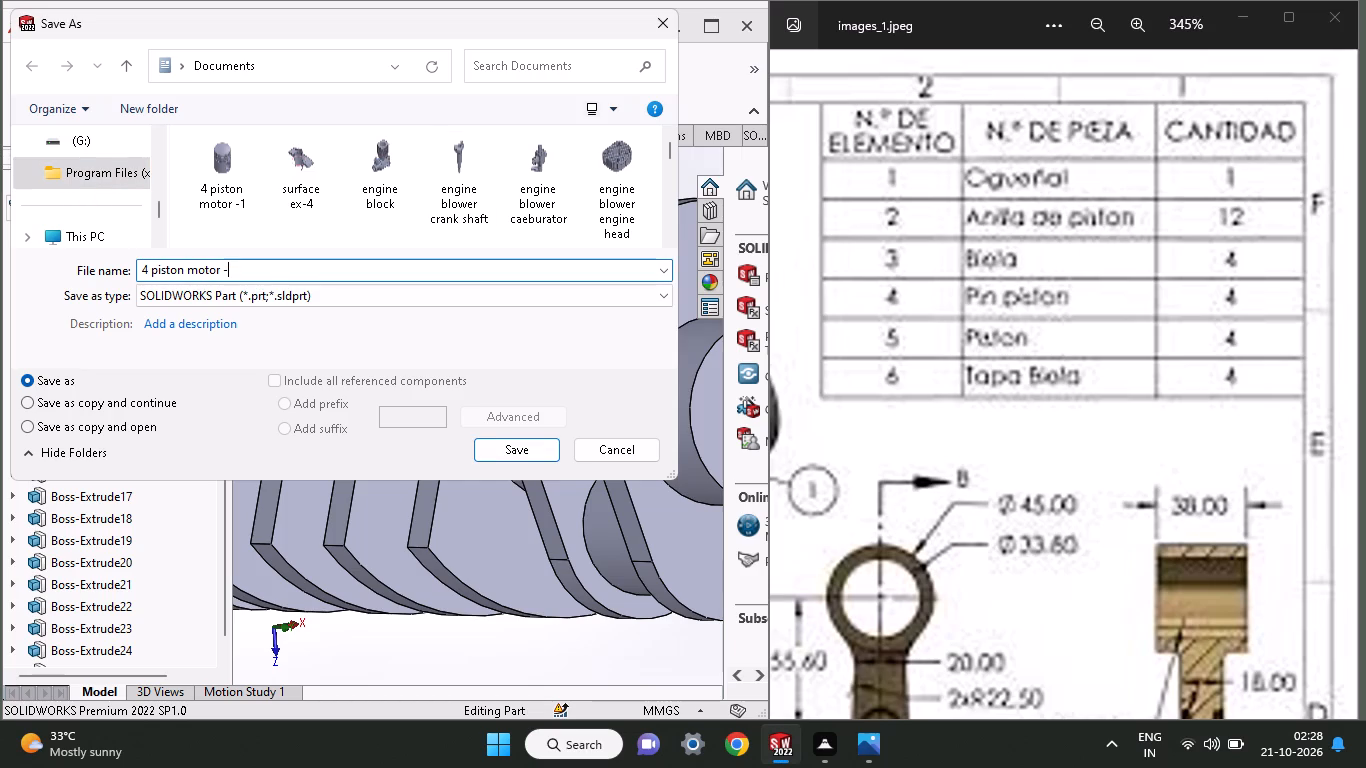
{"action": "key", "text": "5"}
{"action": "left_click", "coordinate": [518, 441]}
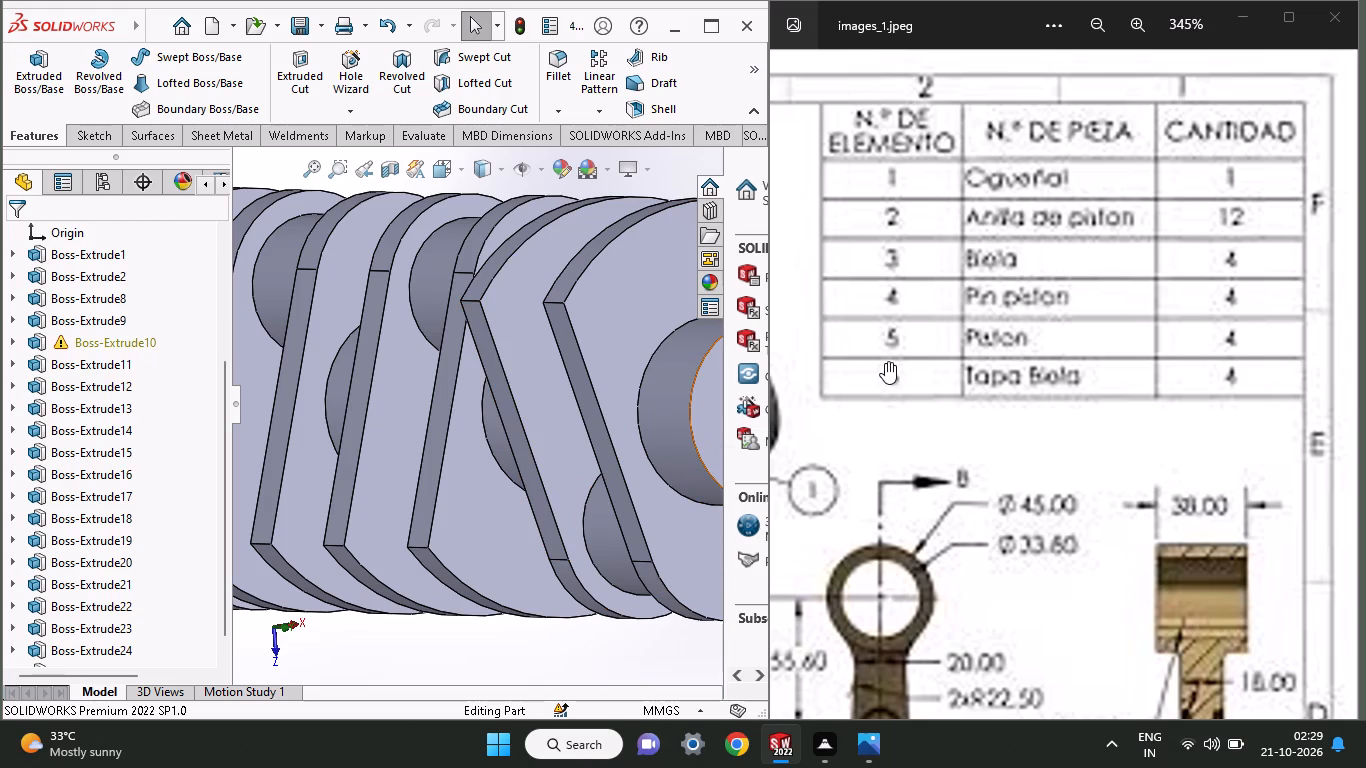
Close the open part documents "4 piston motor -5" and "4 piston motor -1".
{"action": "middle_click_drag", "start_coordinate": [888, 362], "coordinate": [1013, 46]}
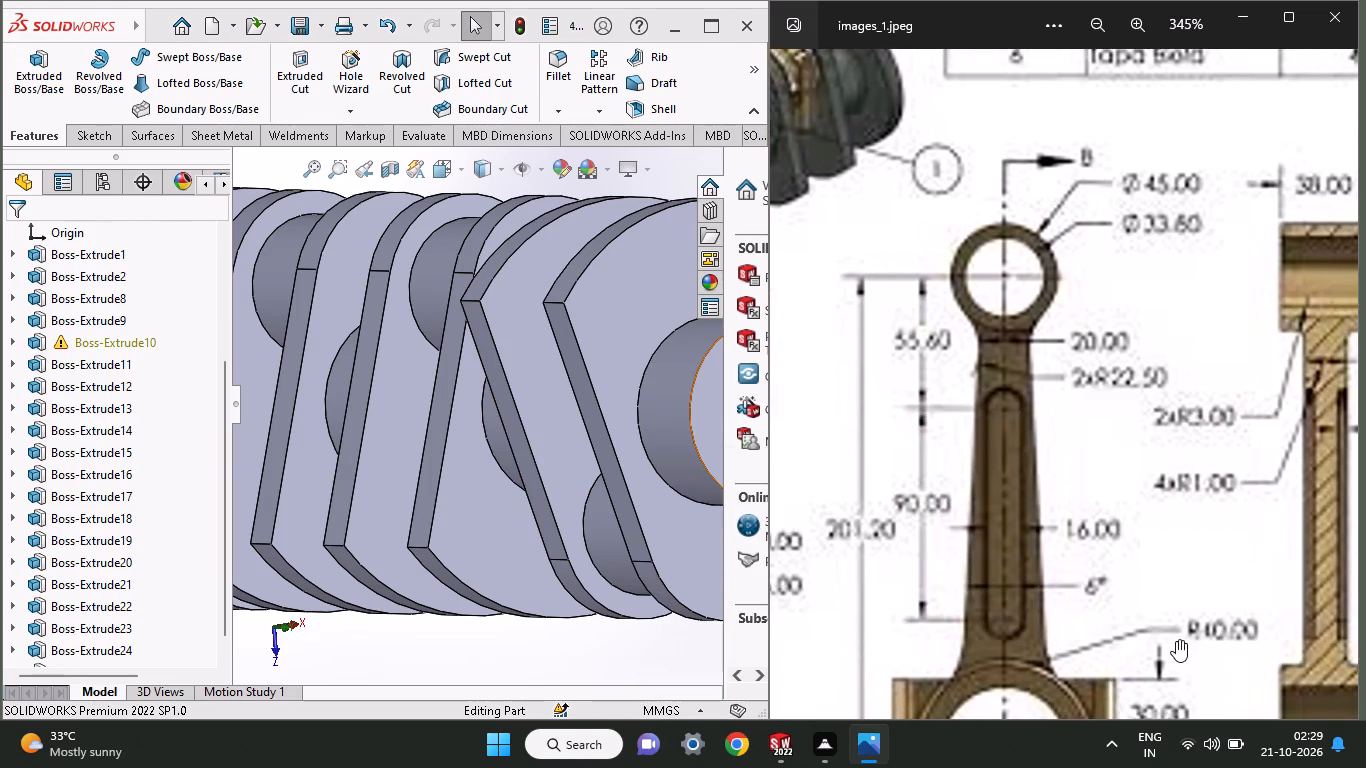
{"action": "middle_click_drag", "start_coordinate": [1176, 640], "coordinate": [1124, 491]}
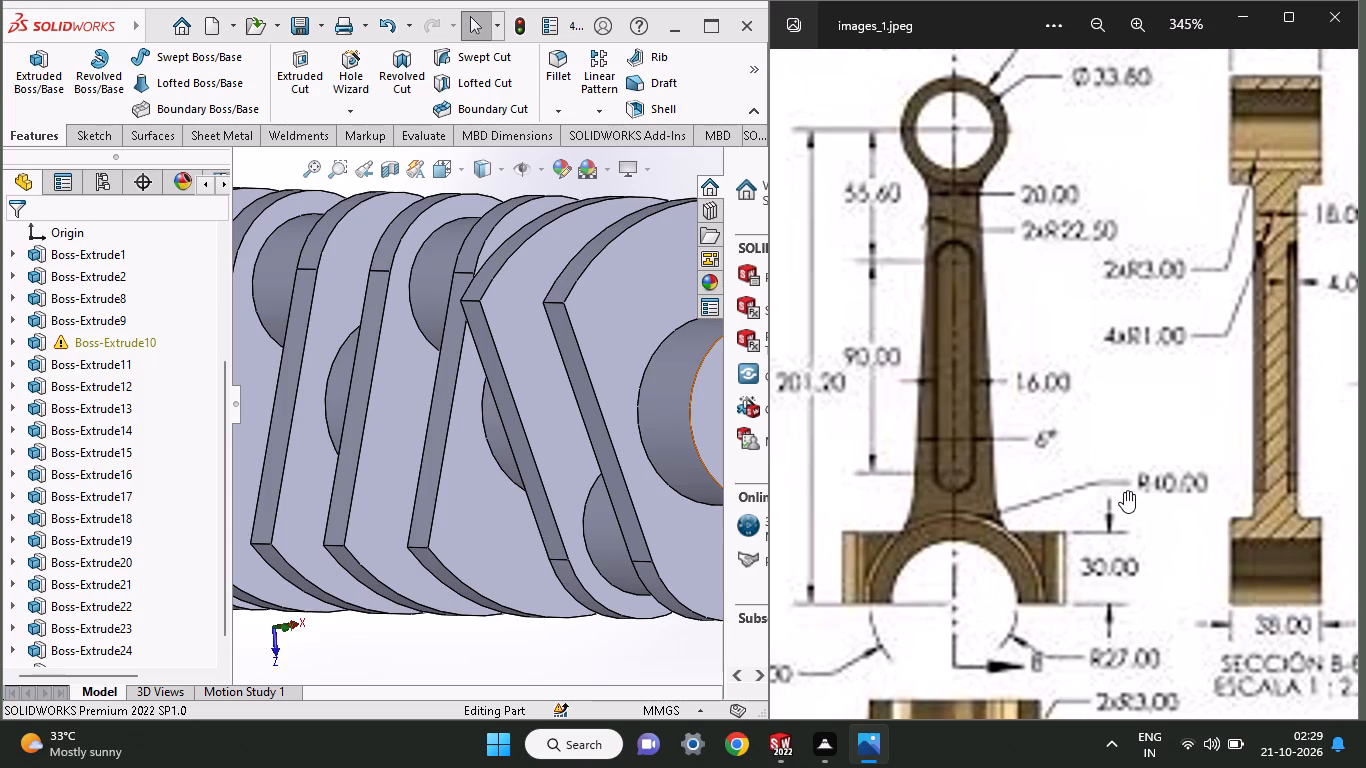
{"action": "middle_click_drag", "start_coordinate": [1124, 491], "coordinate": [1172, 544]}
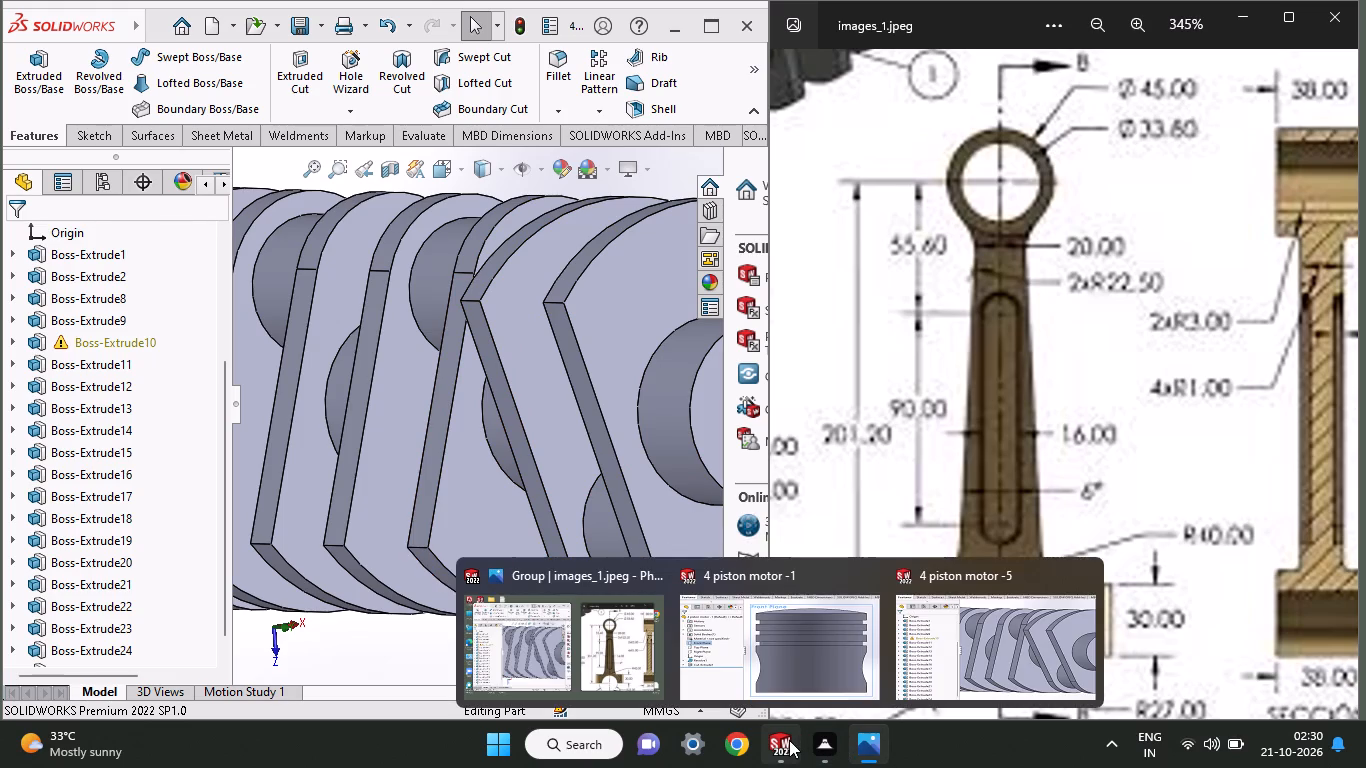
{"action": "left_click", "coordinate": [1077, 581]}
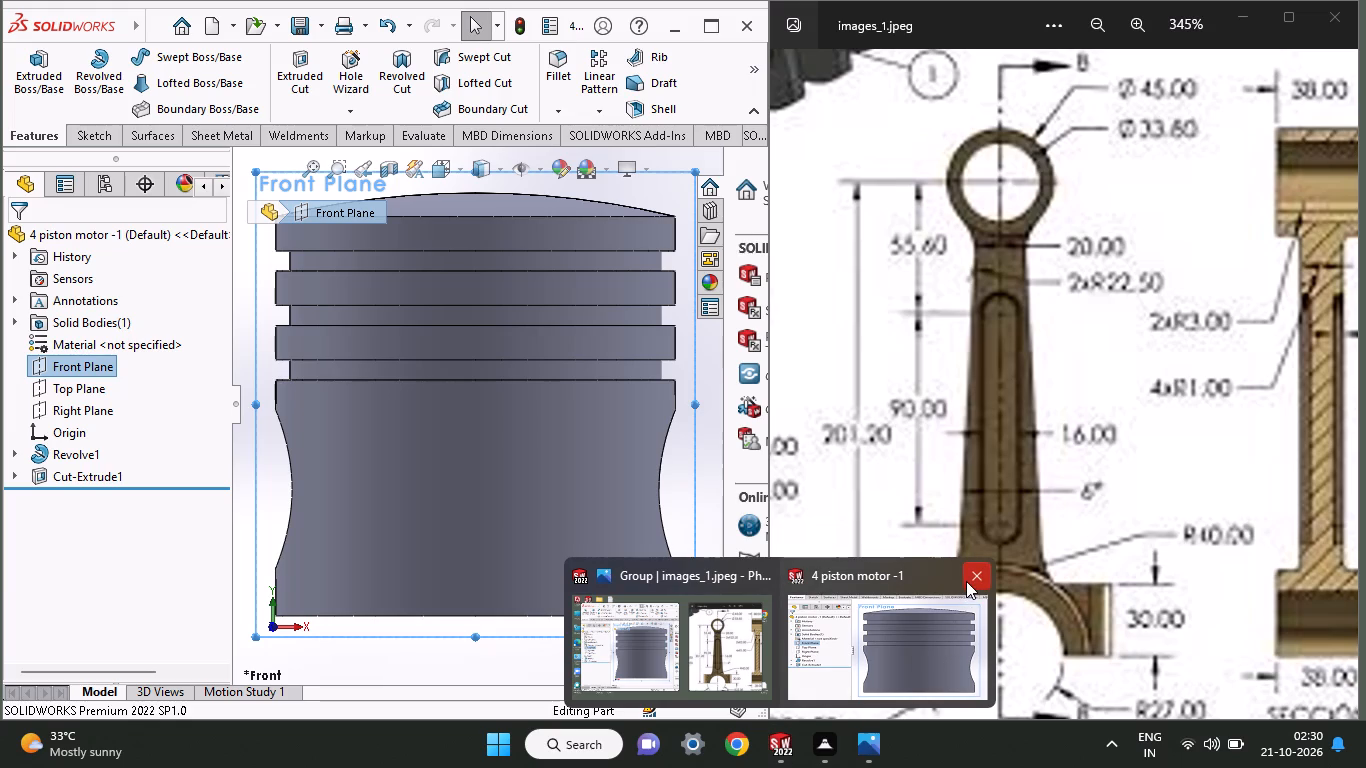
{"action": "left_click", "coordinate": [966, 581]}
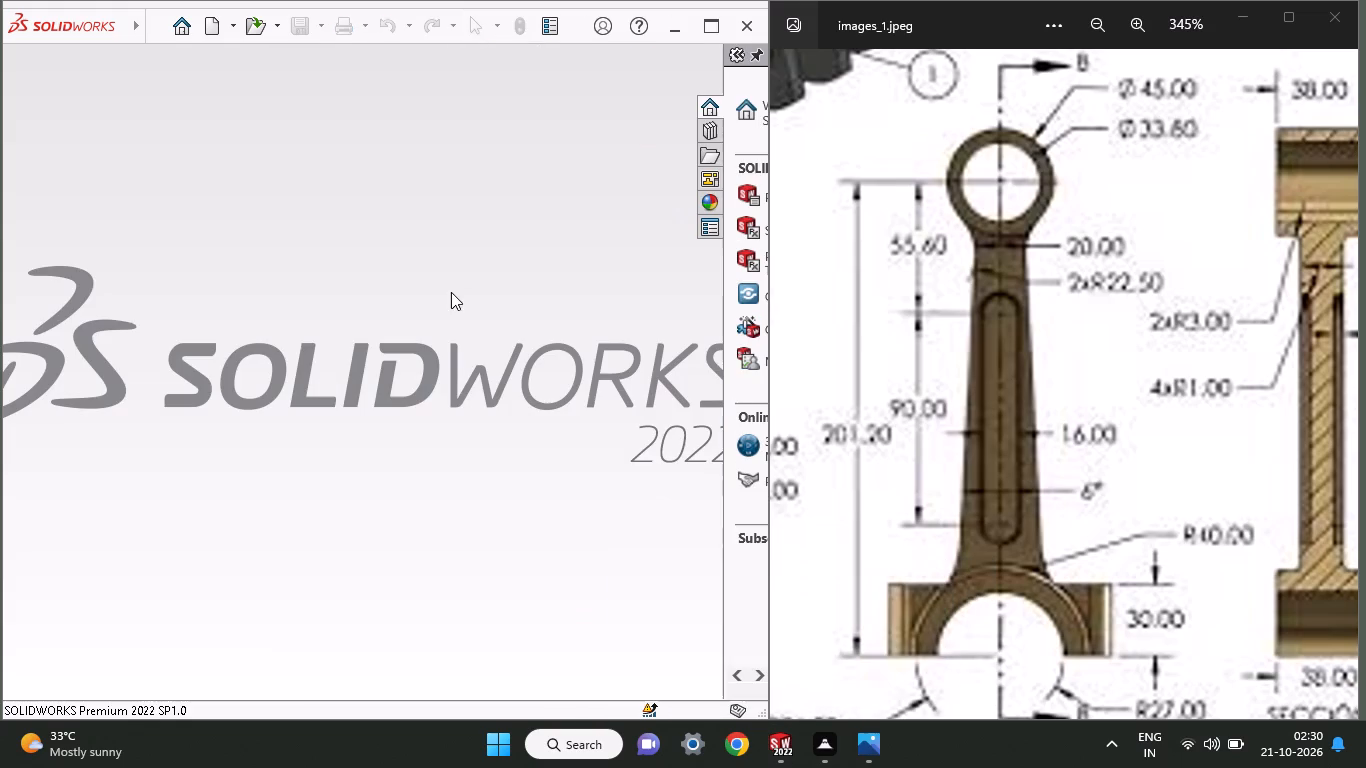
Create a new part document for the connecting rod.
{"action": "left_click", "coordinate": [212, 26]}
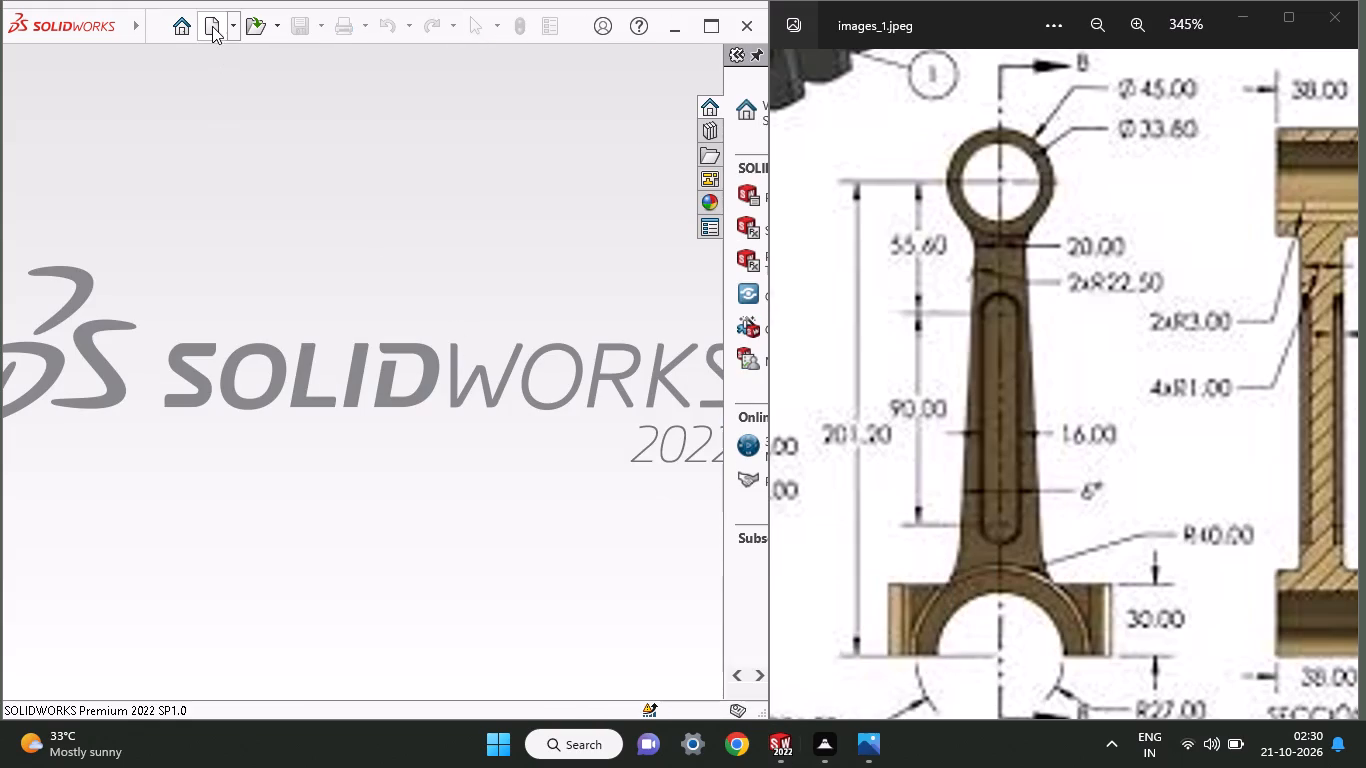
{"action": "left_click", "coordinate": [451, 243]}
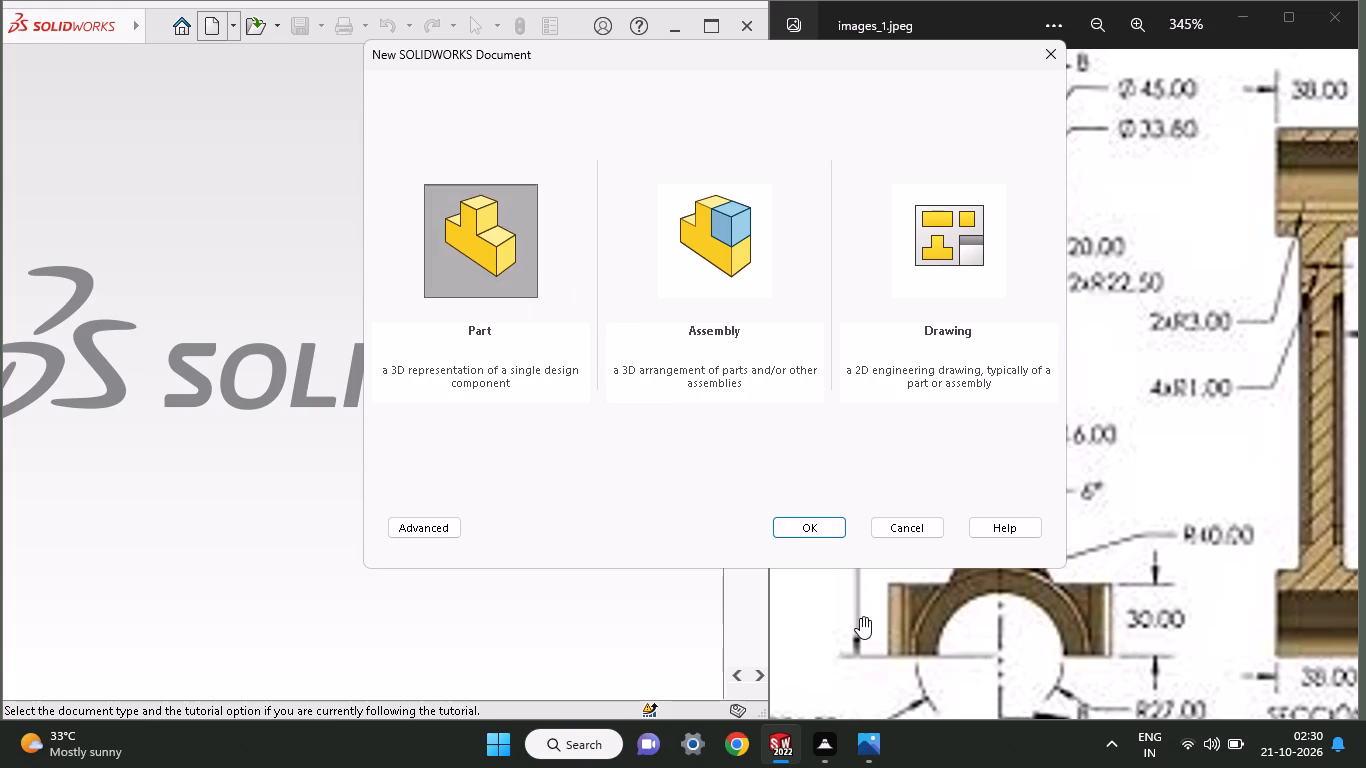
{"action": "left_click", "coordinate": [811, 526]}
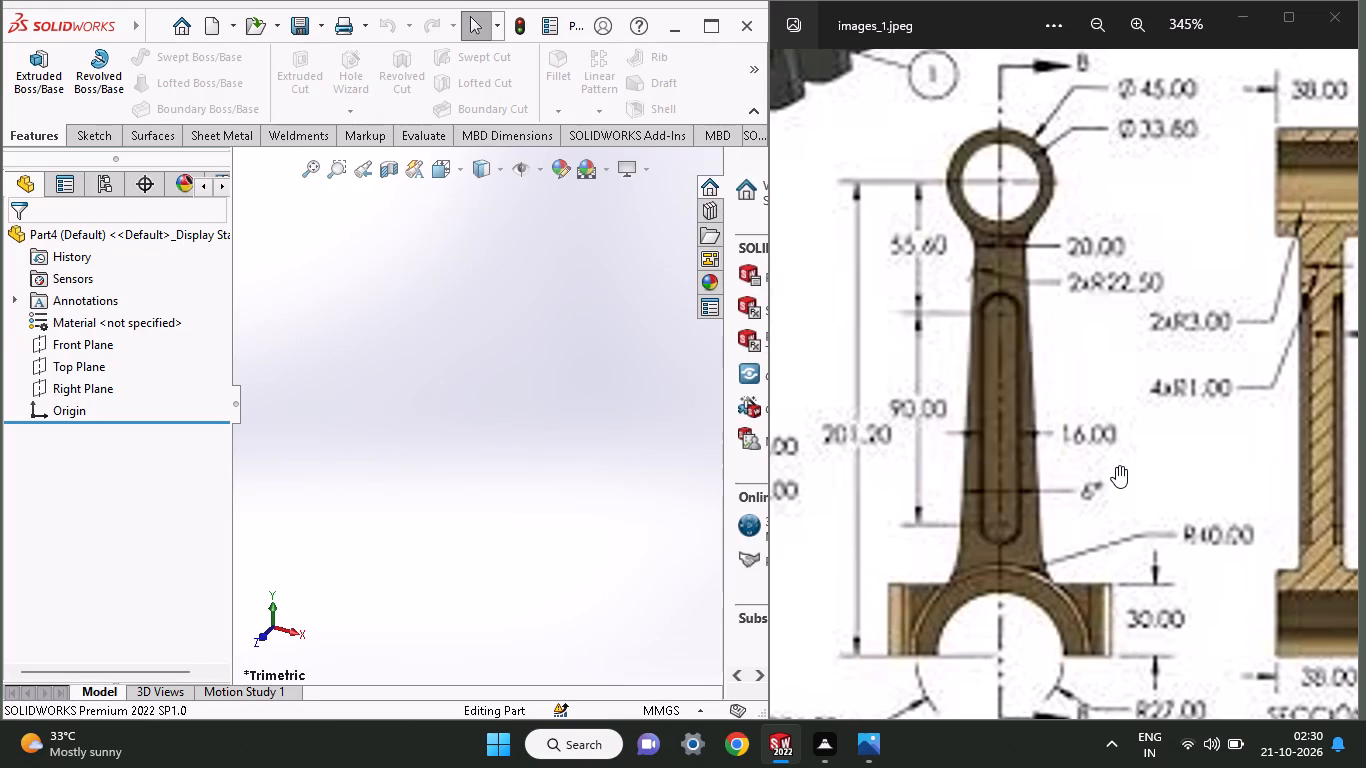
Examine the connecting rod's front view, section B-B and bottom view in the reference drawing for its shape and dimensions.
{"action": "middle_click_drag", "start_coordinate": [1131, 455], "coordinate": [1344, 217]}
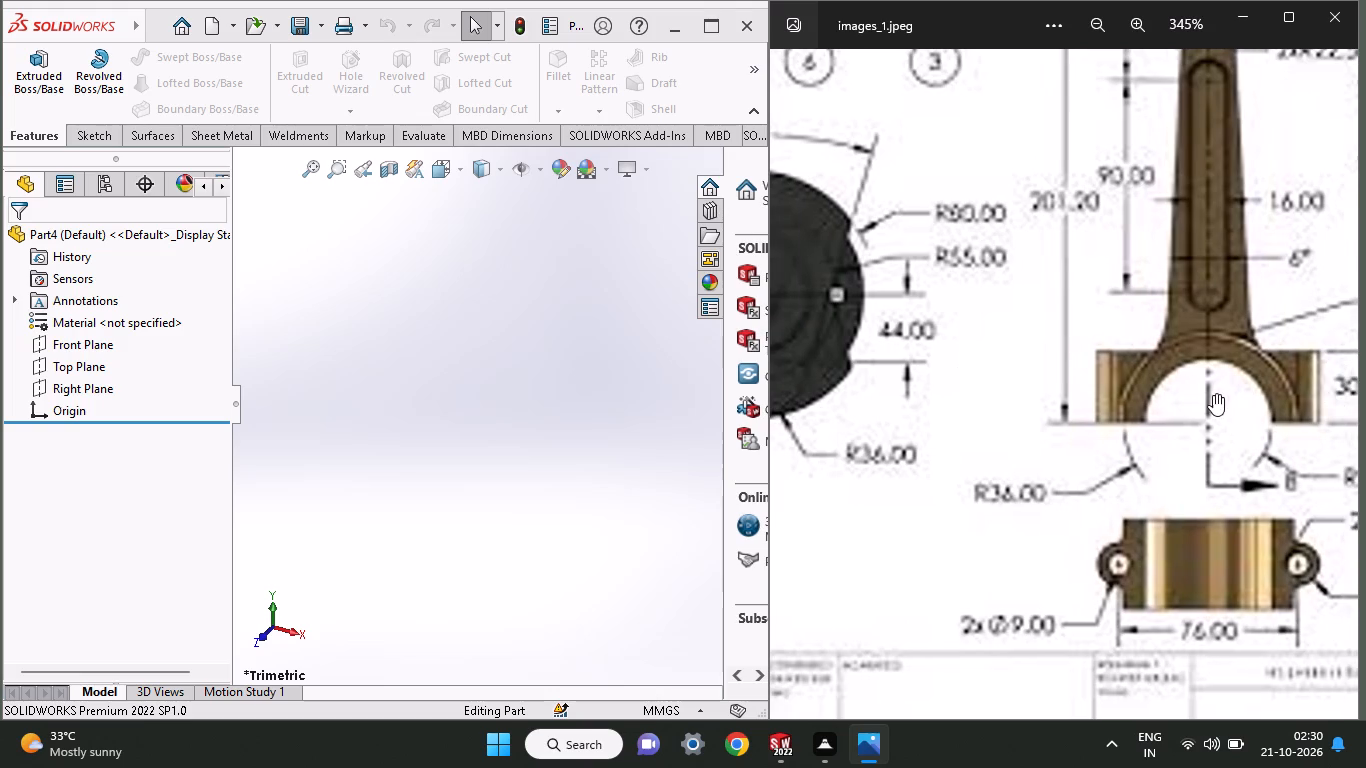
{"action": "middle_click_drag", "start_coordinate": [1213, 394], "coordinate": [937, 527]}
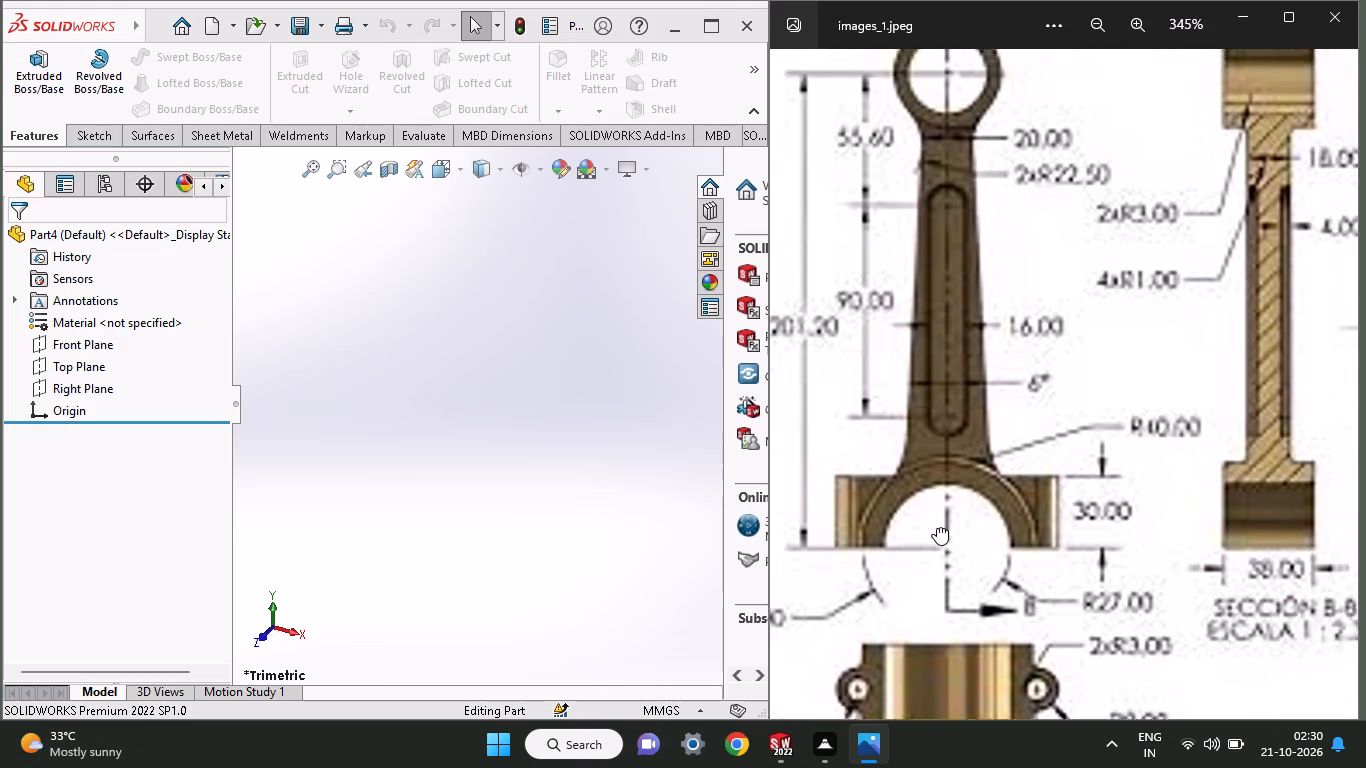
{"action": "middle_click_drag", "start_coordinate": [937, 527], "coordinate": [931, 631]}
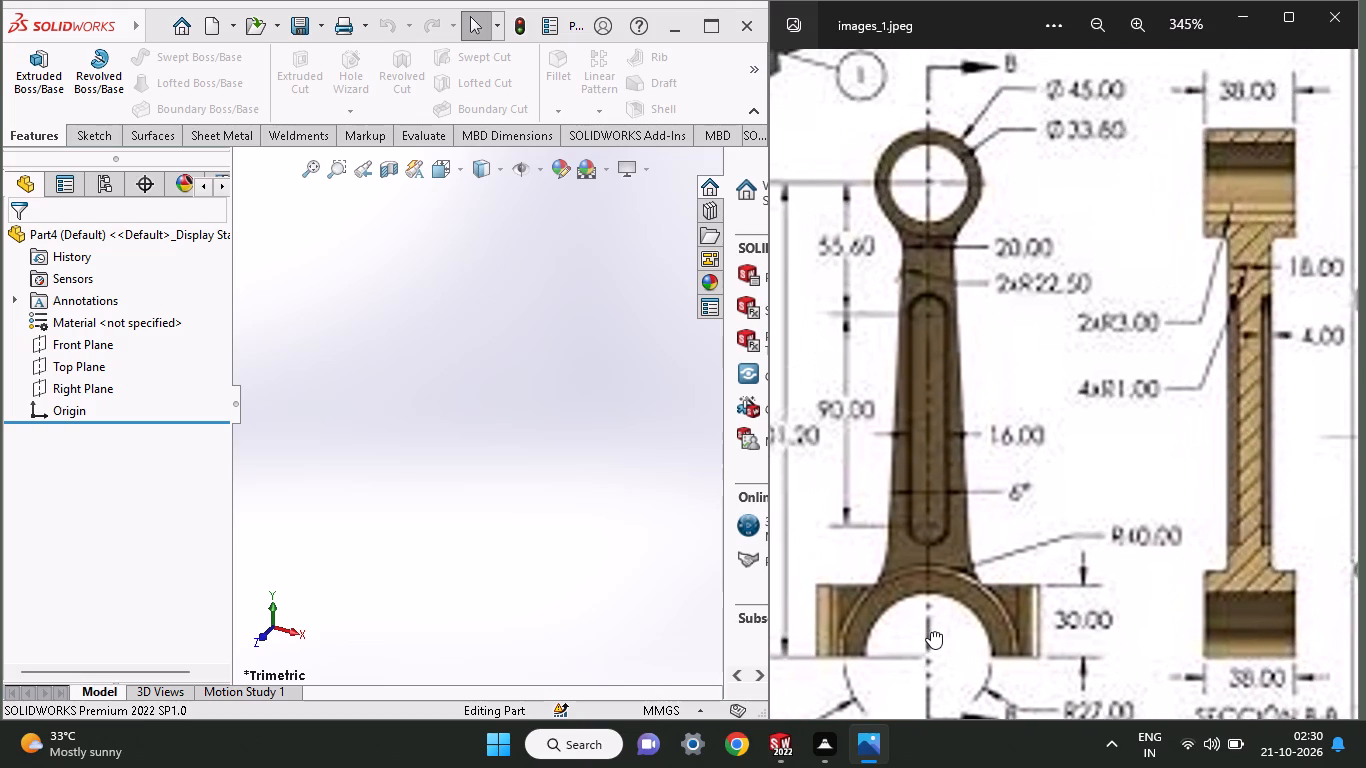
{"action": "middle_click_drag", "start_coordinate": [931, 631], "coordinate": [931, 584]}
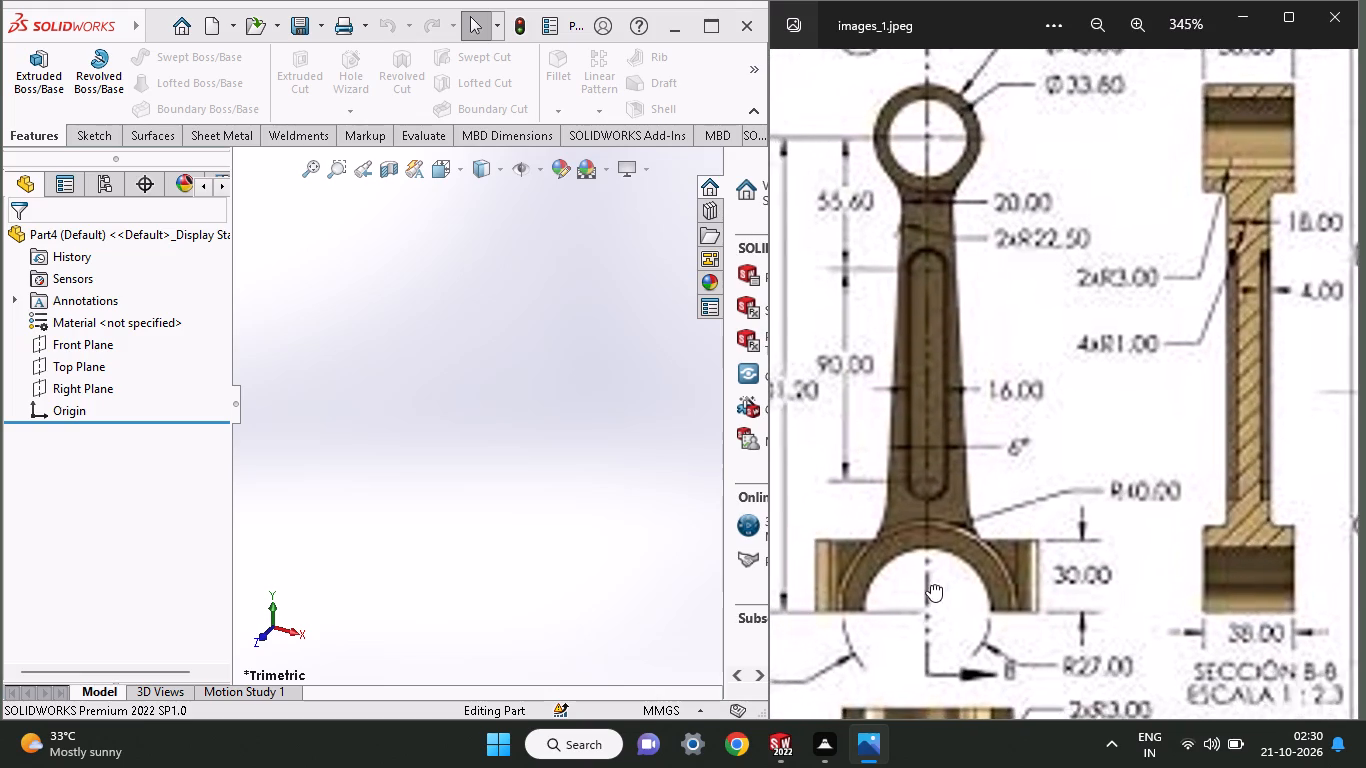
{"action": "middle_click_drag", "start_coordinate": [931, 584], "coordinate": [976, 631]}
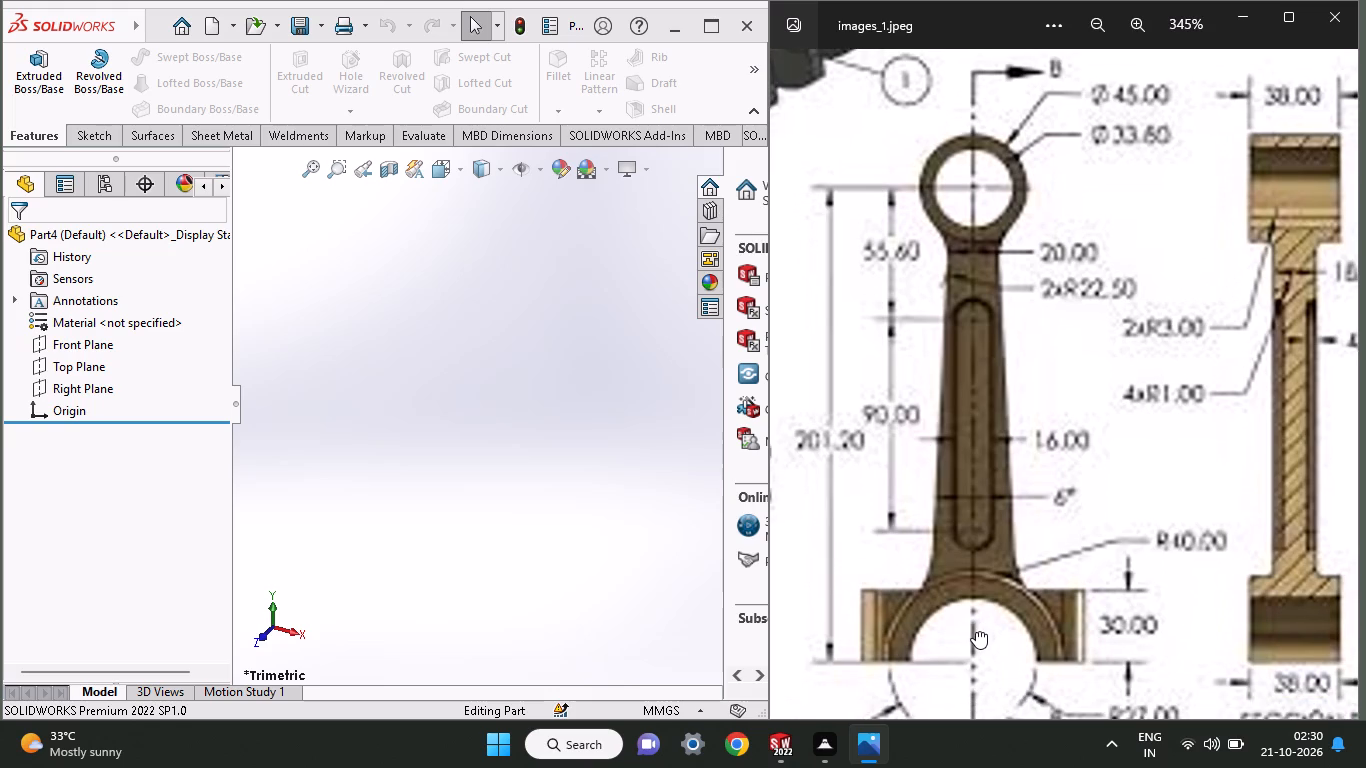
{"action": "middle_click_drag", "start_coordinate": [976, 631], "coordinate": [924, 583]}
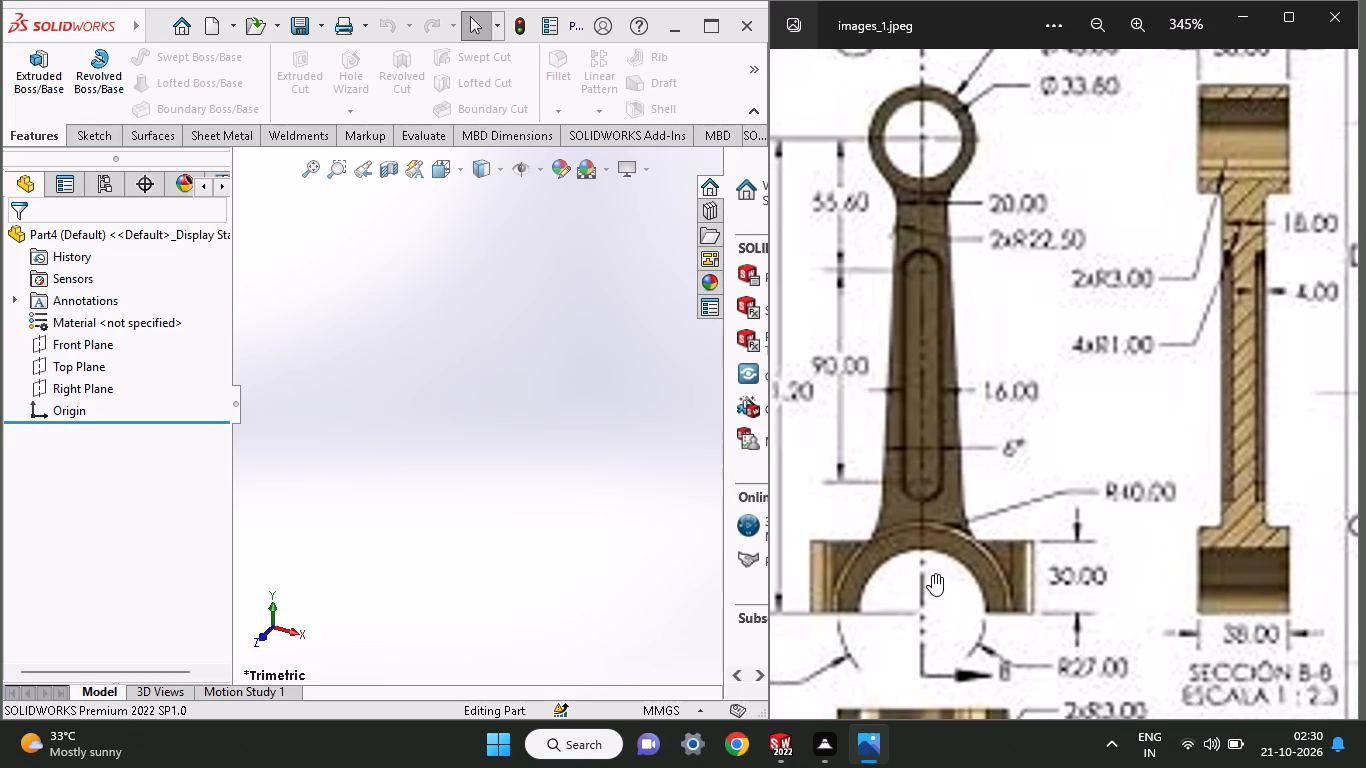
{"action": "scroll", "coordinate": [939, 567], "scroll_direction": "up", "scroll_amount": 4, "text": "ctrl"}
{"action": "scroll", "coordinate": [939, 567], "scroll_direction": "down", "scroll_amount": 9, "text": "ctrl"}
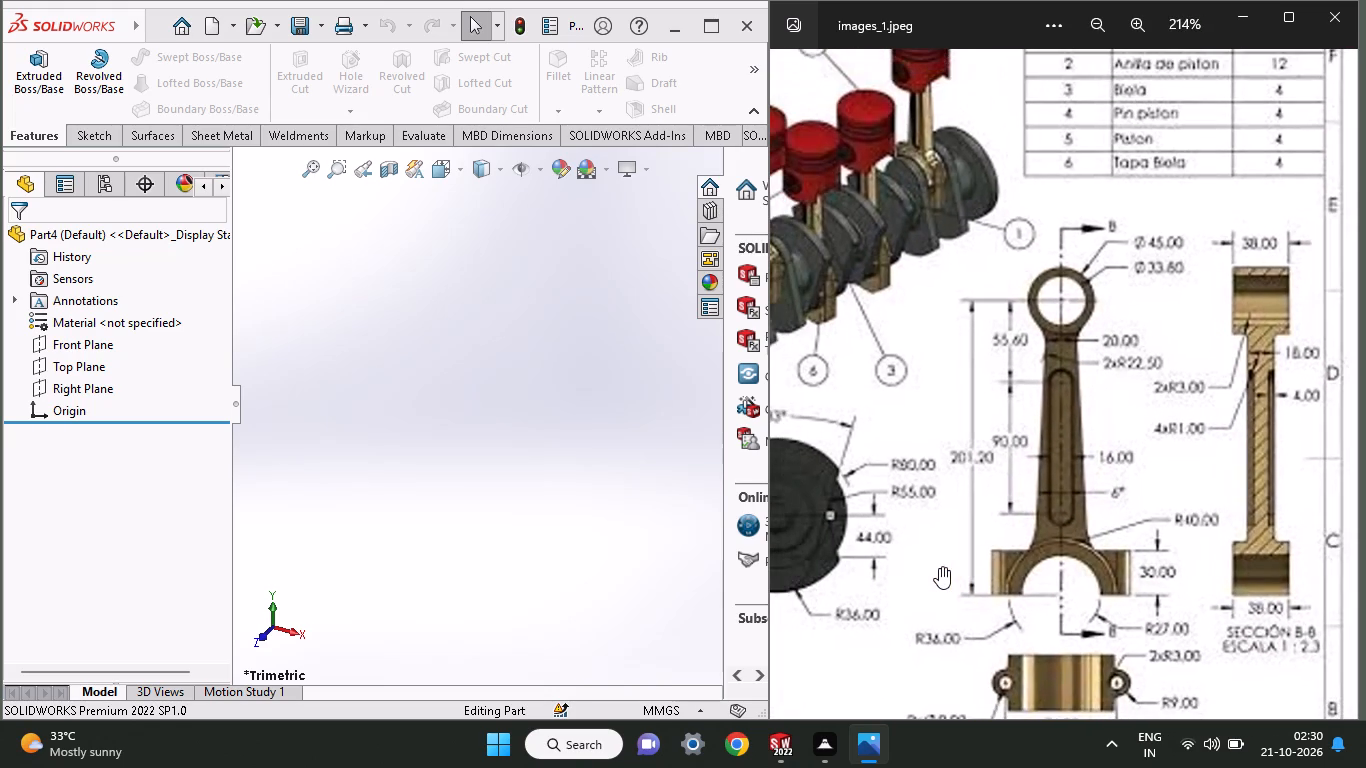
{"action": "scroll", "coordinate": [939, 567], "scroll_direction": "left", "scroll_amount": 1}
{"action": "scroll", "coordinate": [939, 567], "scroll_direction": "down", "scroll_amount": 4, "text": "ctrl"}
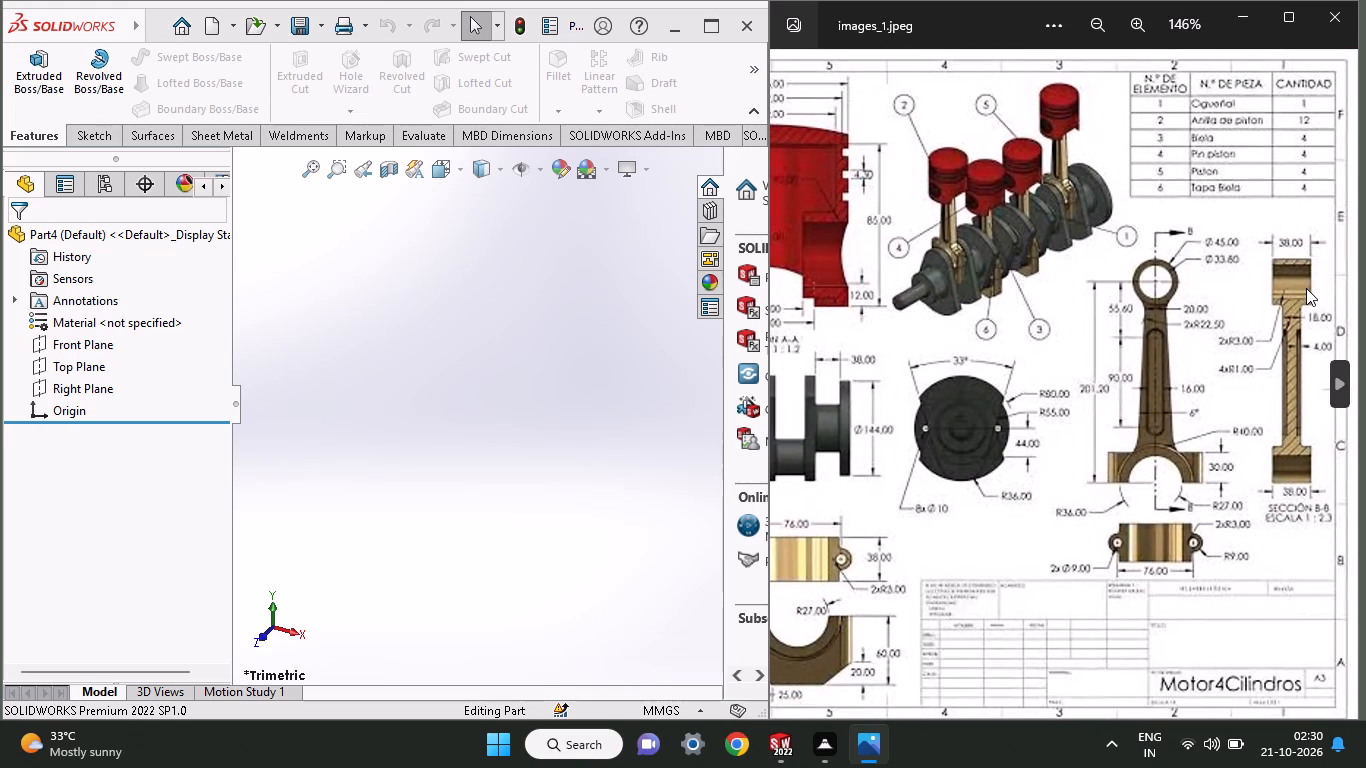
{"action": "scroll", "coordinate": [1306, 288], "scroll_direction": "up", "scroll_amount": 7, "text": "ctrl"}
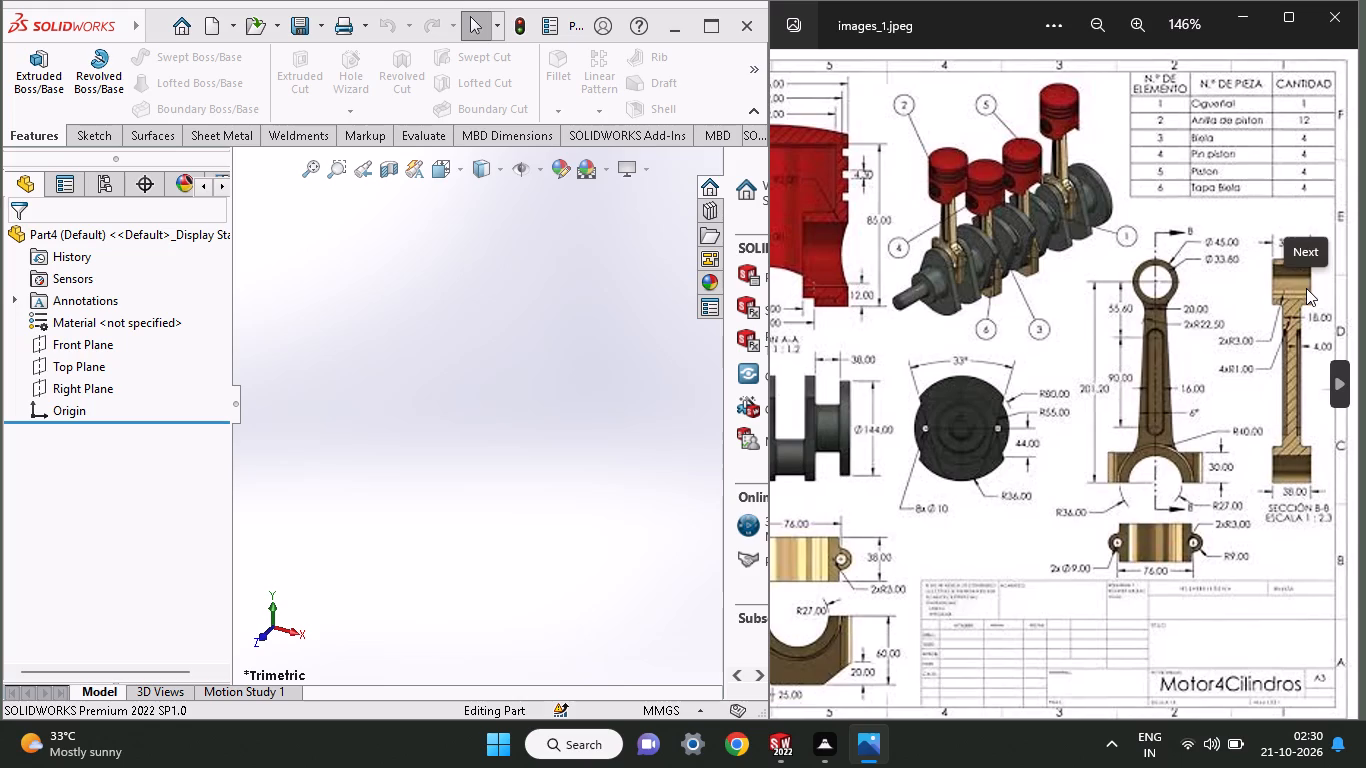
{"action": "scroll", "coordinate": [1317, 372], "scroll_direction": "up", "scroll_amount": 4, "text": "ctrl"}
{"action": "scroll", "coordinate": [1317, 372], "scroll_direction": "down", "scroll_amount": 6, "text": "ctrl"}
{"action": "scroll", "coordinate": [1303, 376], "scroll_direction": "up", "scroll_amount": 5, "text": "ctrl"}
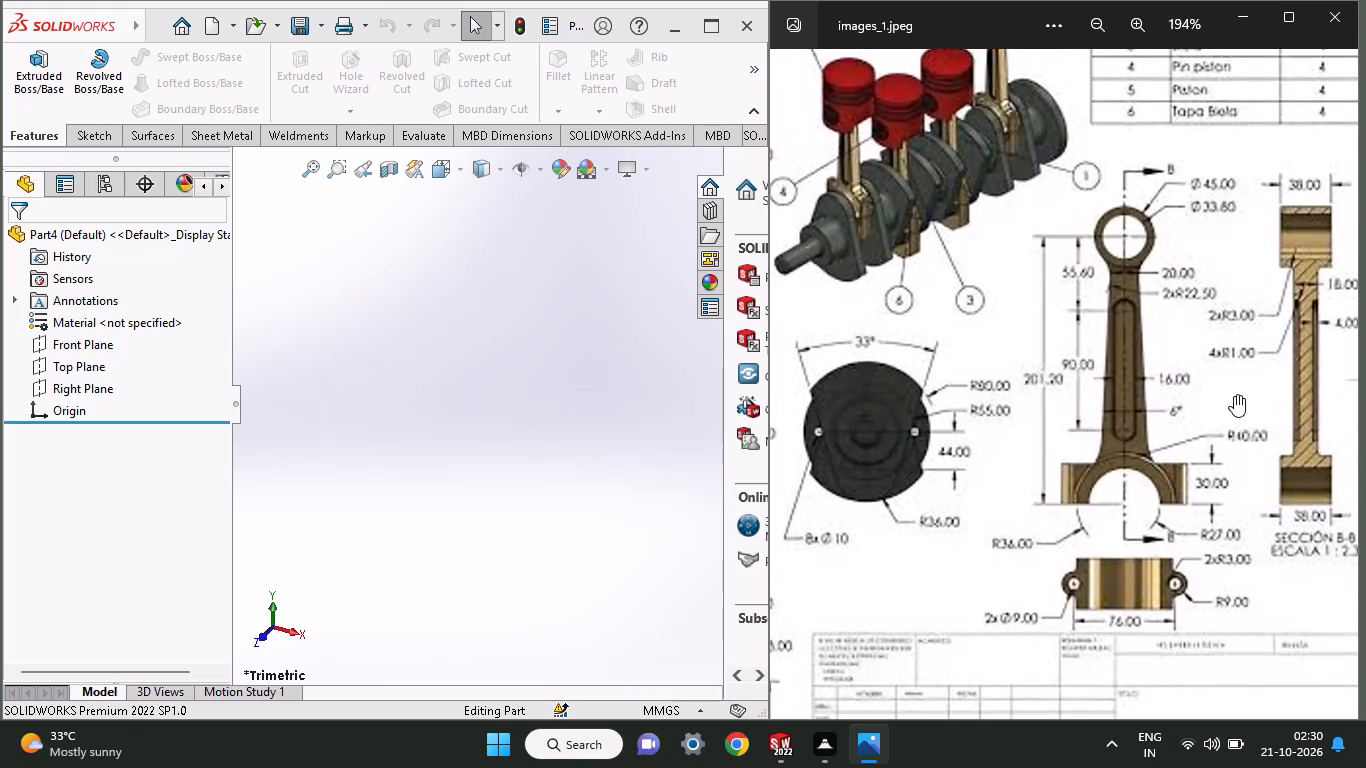
{"action": "middle_click_drag", "start_coordinate": [1200, 424], "coordinate": [1107, 442]}
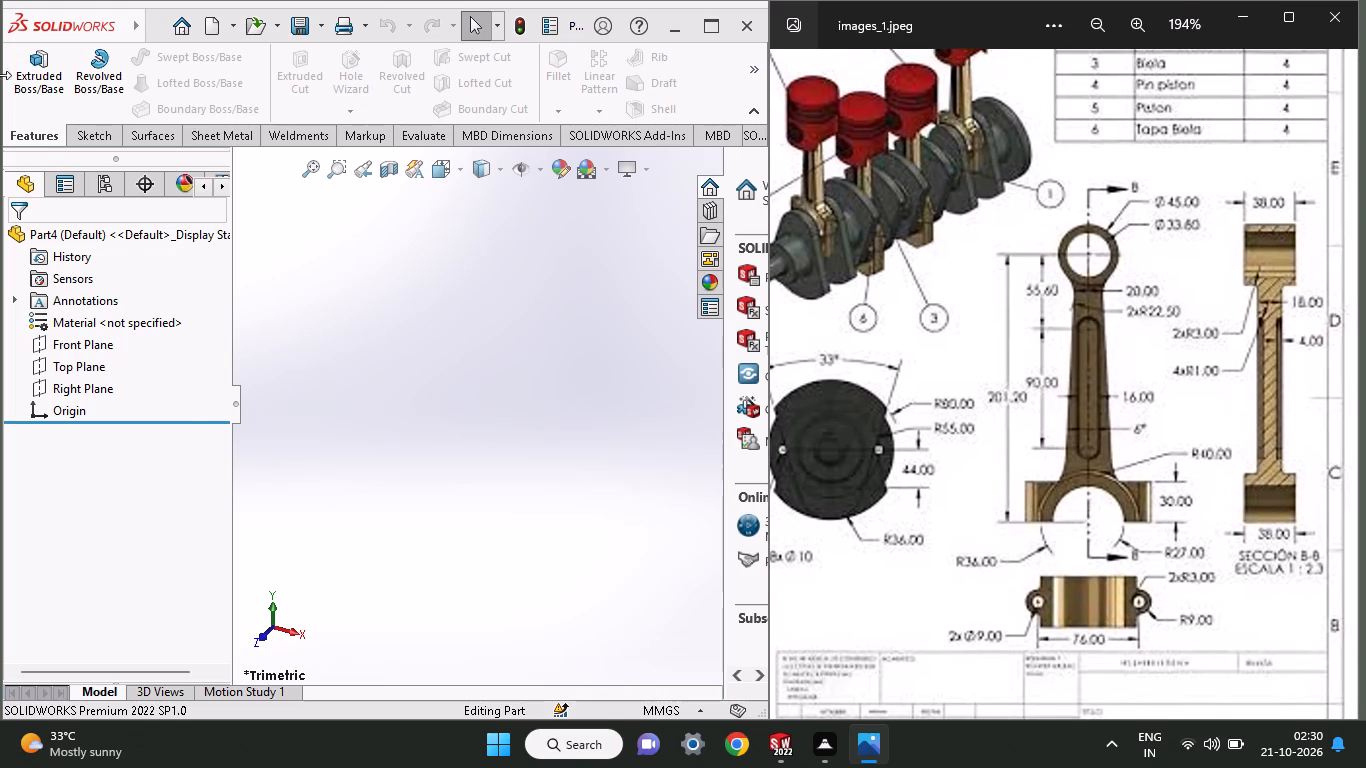
Sketch a circle centred on the origin on the Top Plane and set its diameter to 45 mm.
{"action": "left_click", "coordinate": [77, 365]}
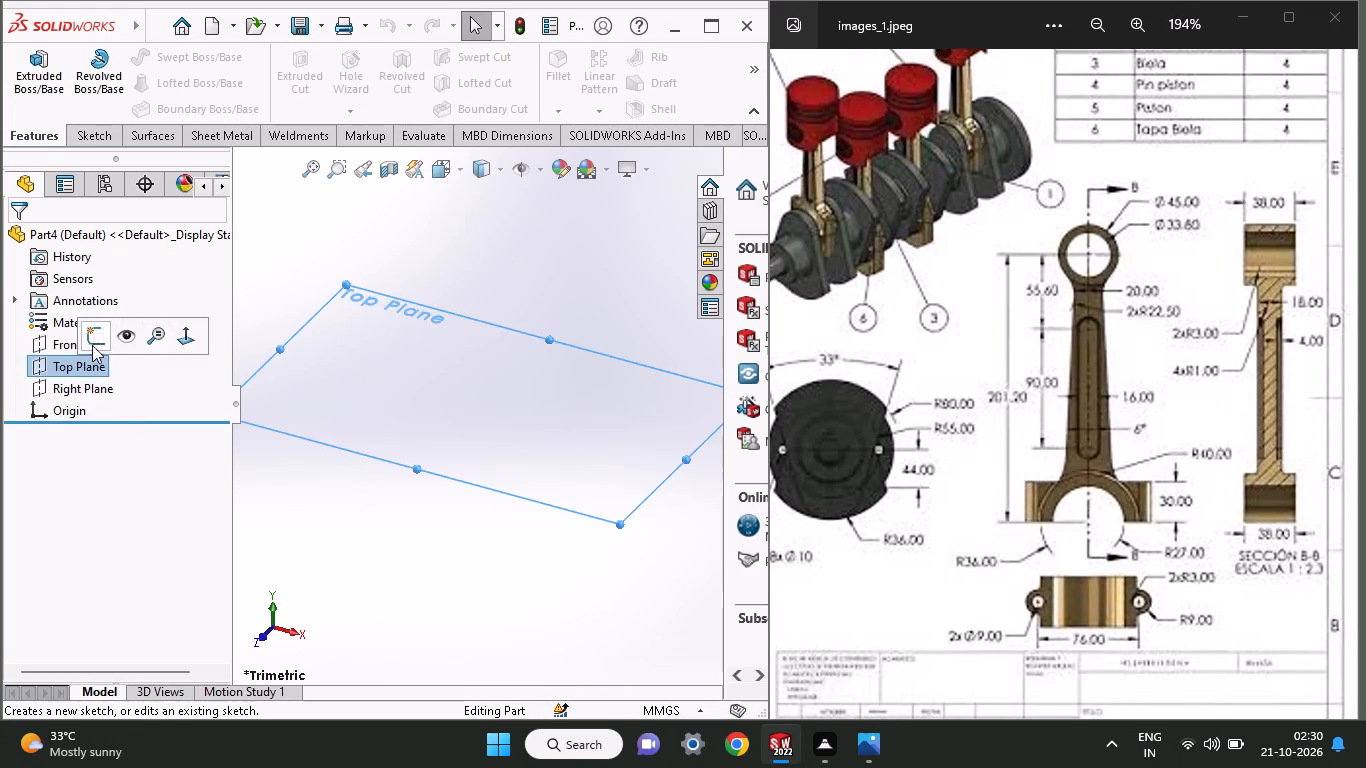
{"action": "left_click", "coordinate": [96, 340]}
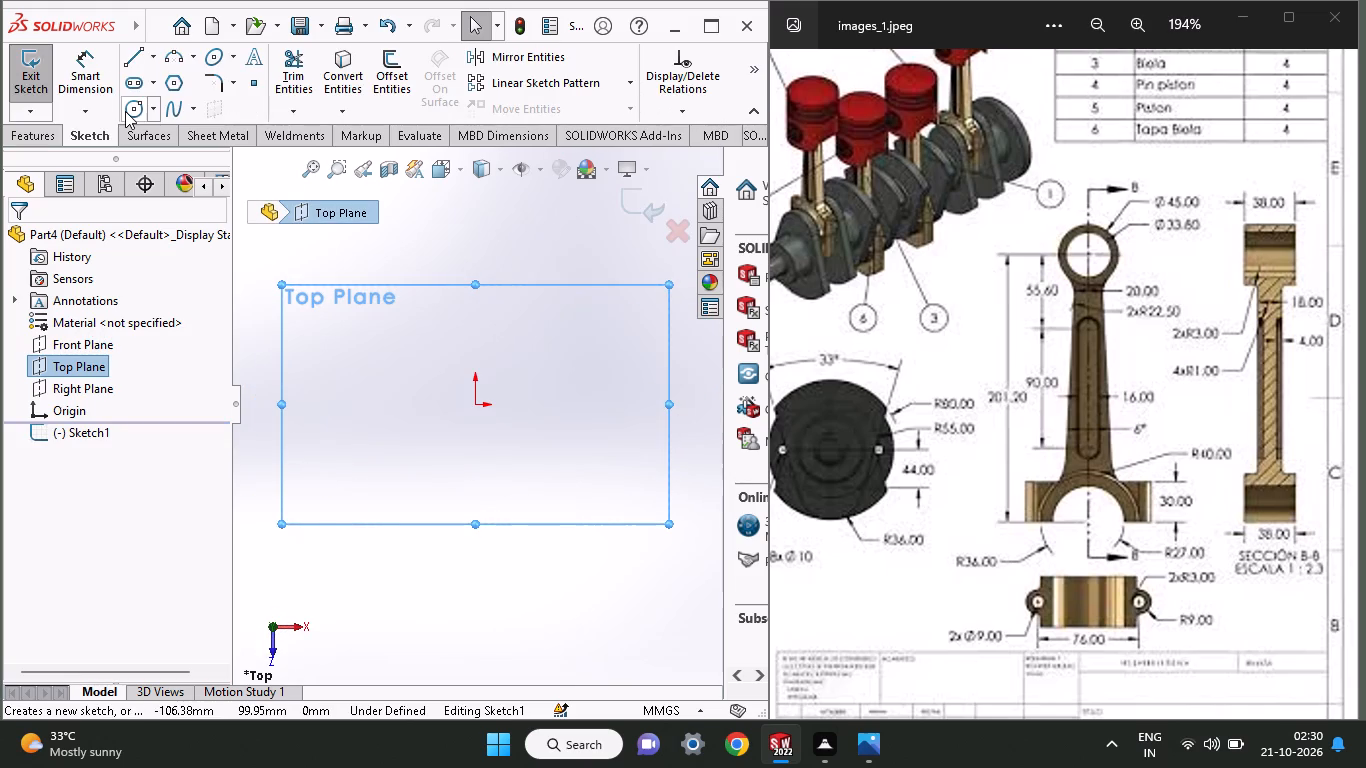
{"action": "left_click", "coordinate": [125, 111]}
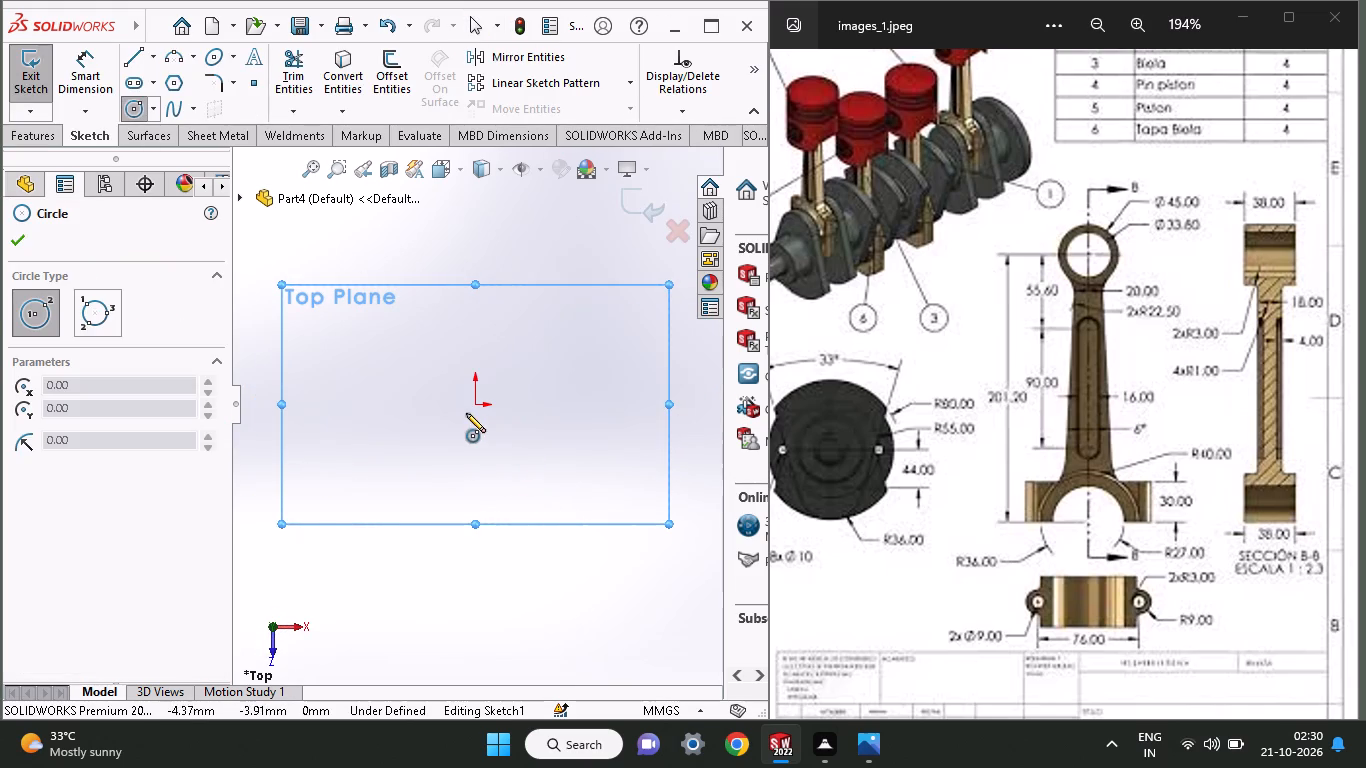
{"action": "left_click", "coordinate": [477, 399]}
{"action": "left_click", "coordinate": [524, 437]}
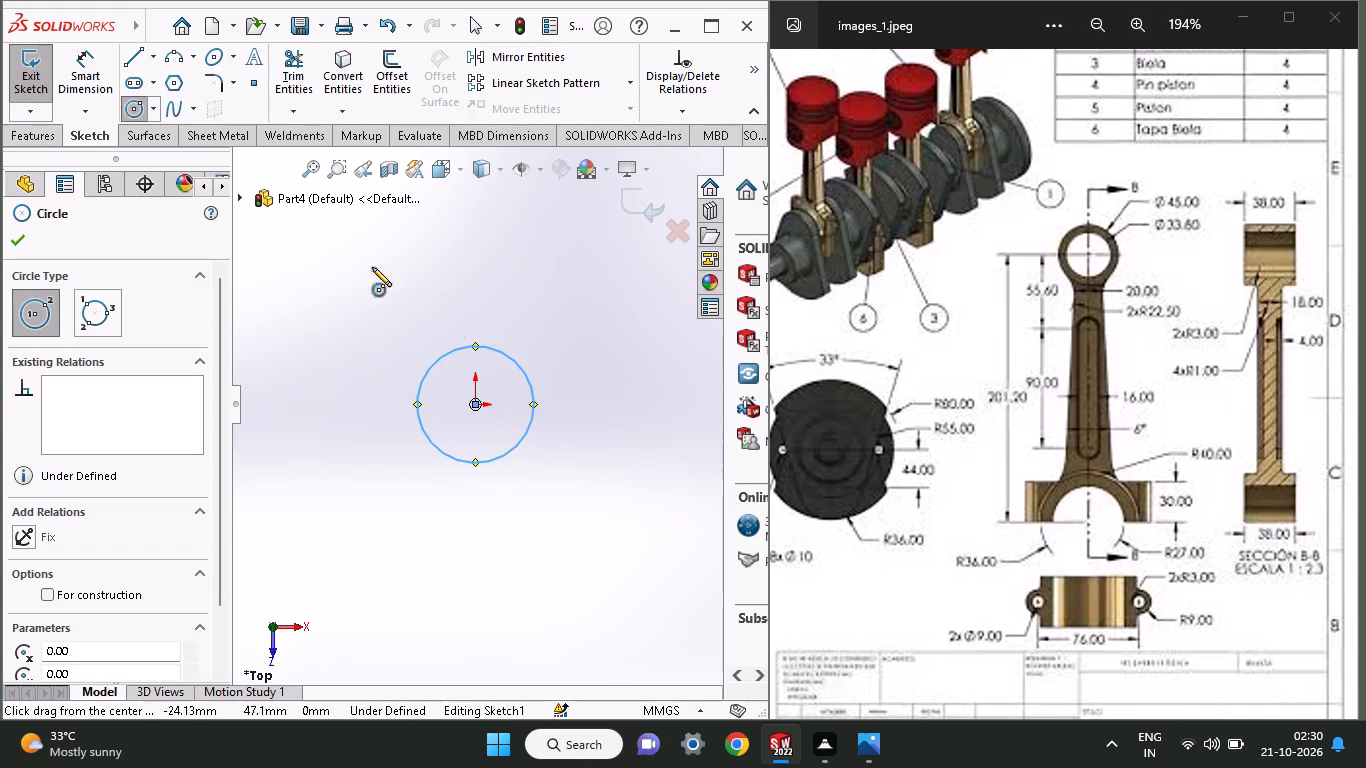
{"action": "left_click", "coordinate": [87, 59]}
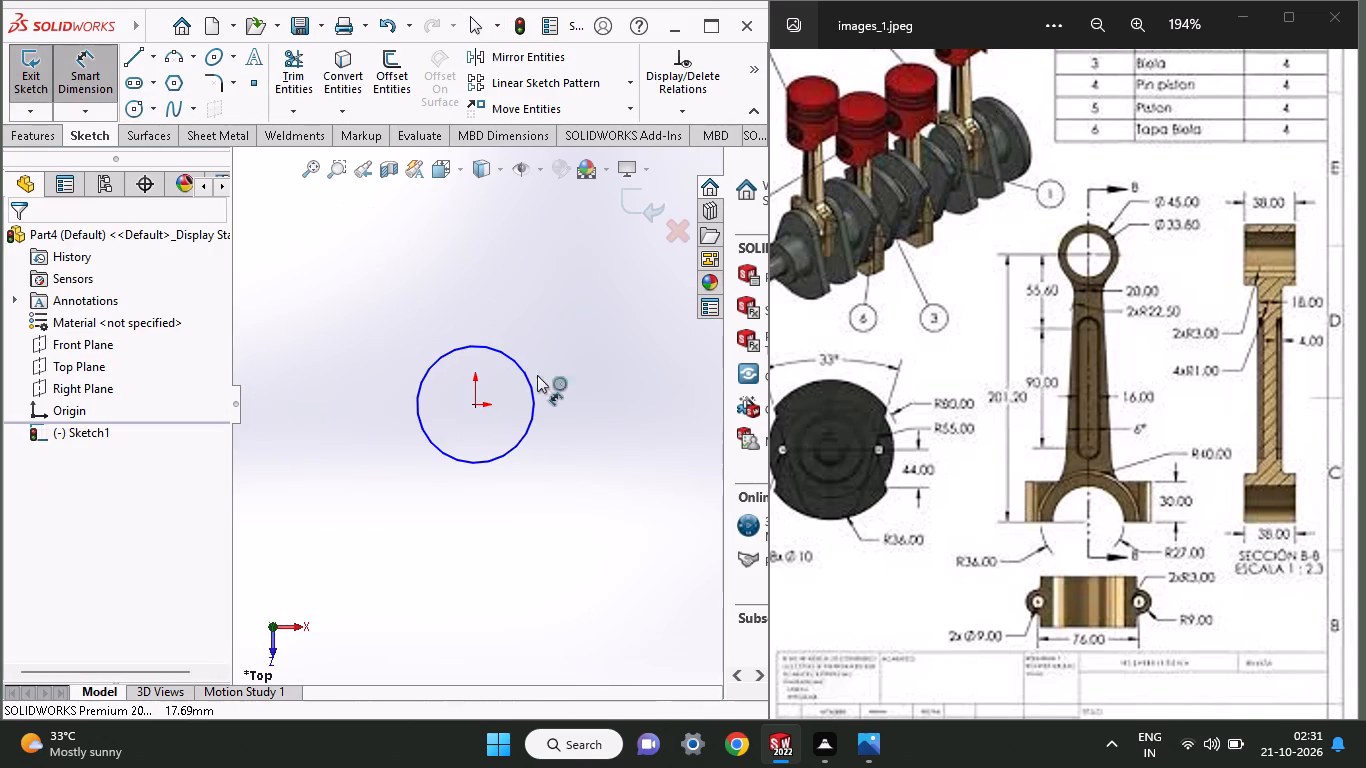
{"action": "left_click", "coordinate": [530, 376]}
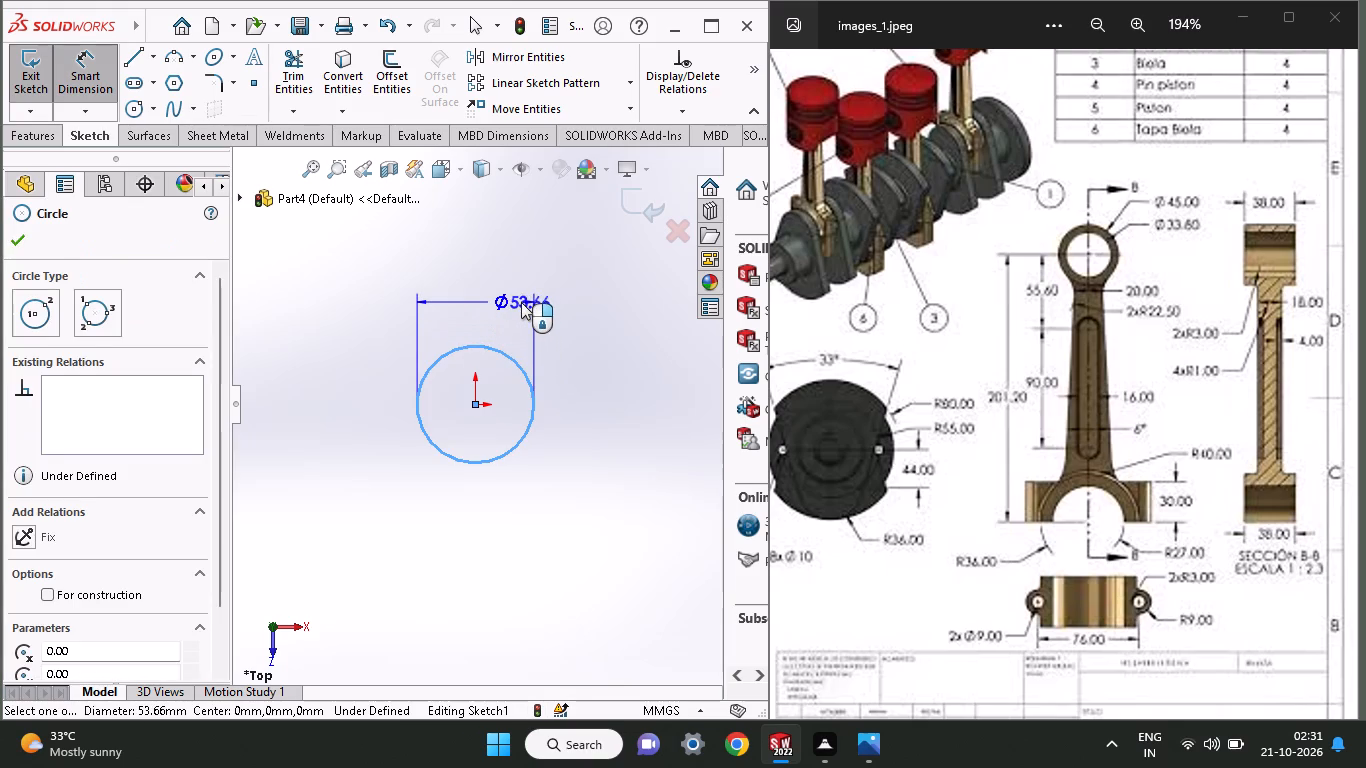
{"action": "left_click", "coordinate": [521, 302]}
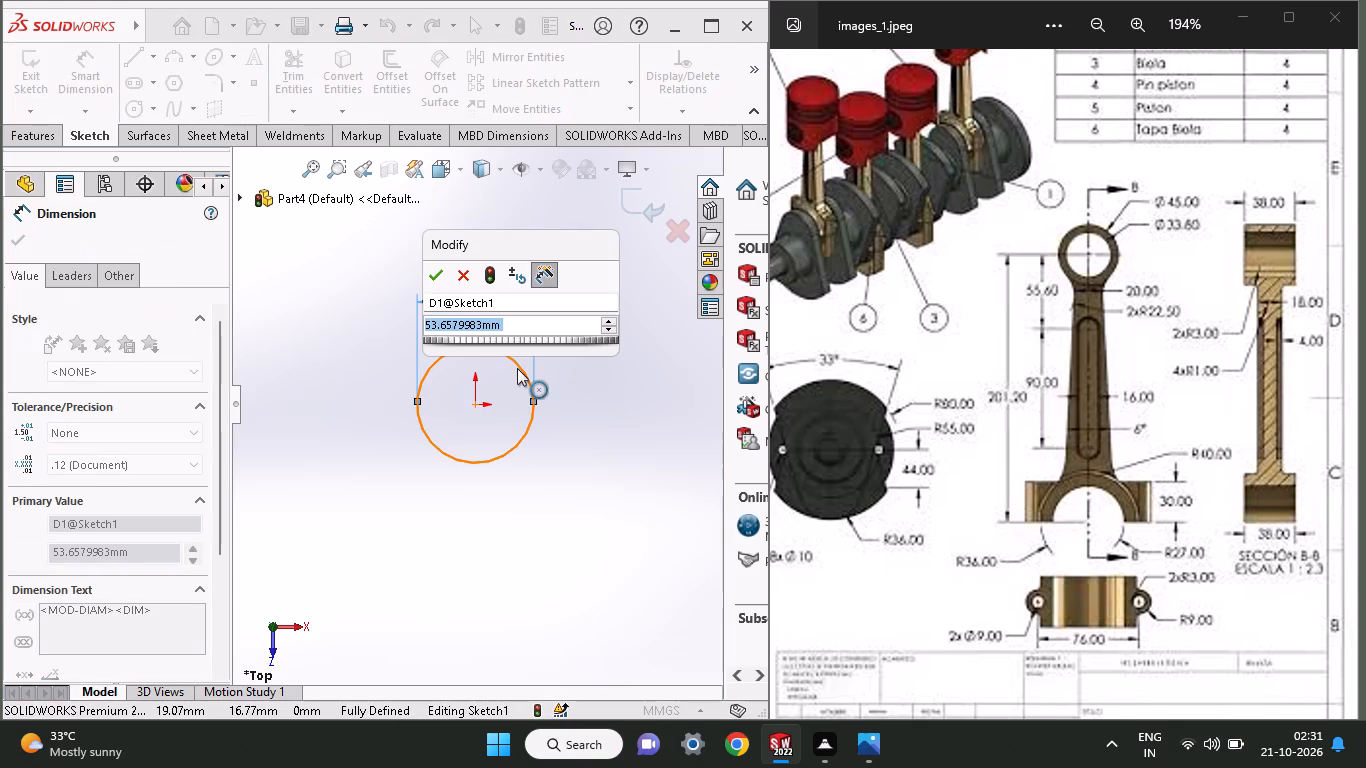
{"action": "type", "text": "45"}
{"action": "key", "text": "Return"}
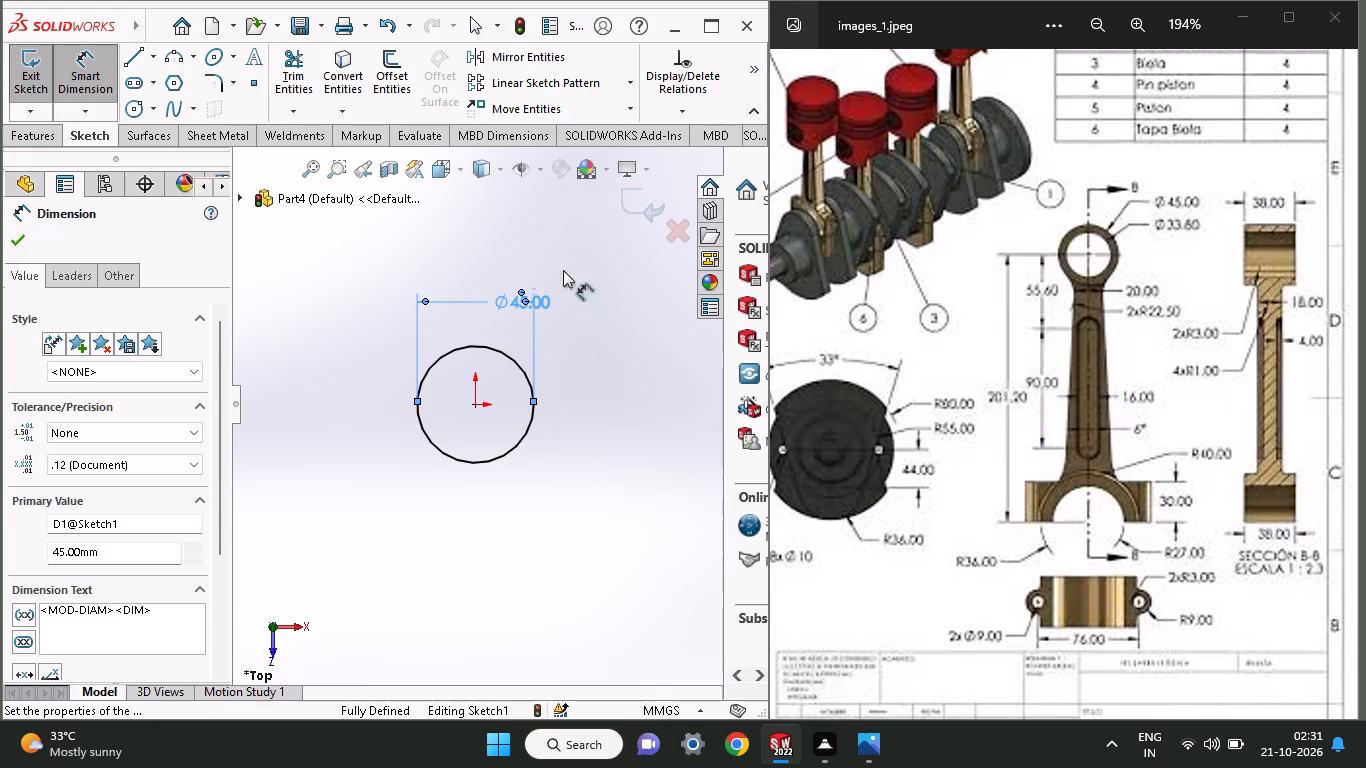
Extrude the 45 mm circle as a boss with a Mid Plane end condition and a depth of 38 mm.
{"action": "left_click", "coordinate": [20, 144]}
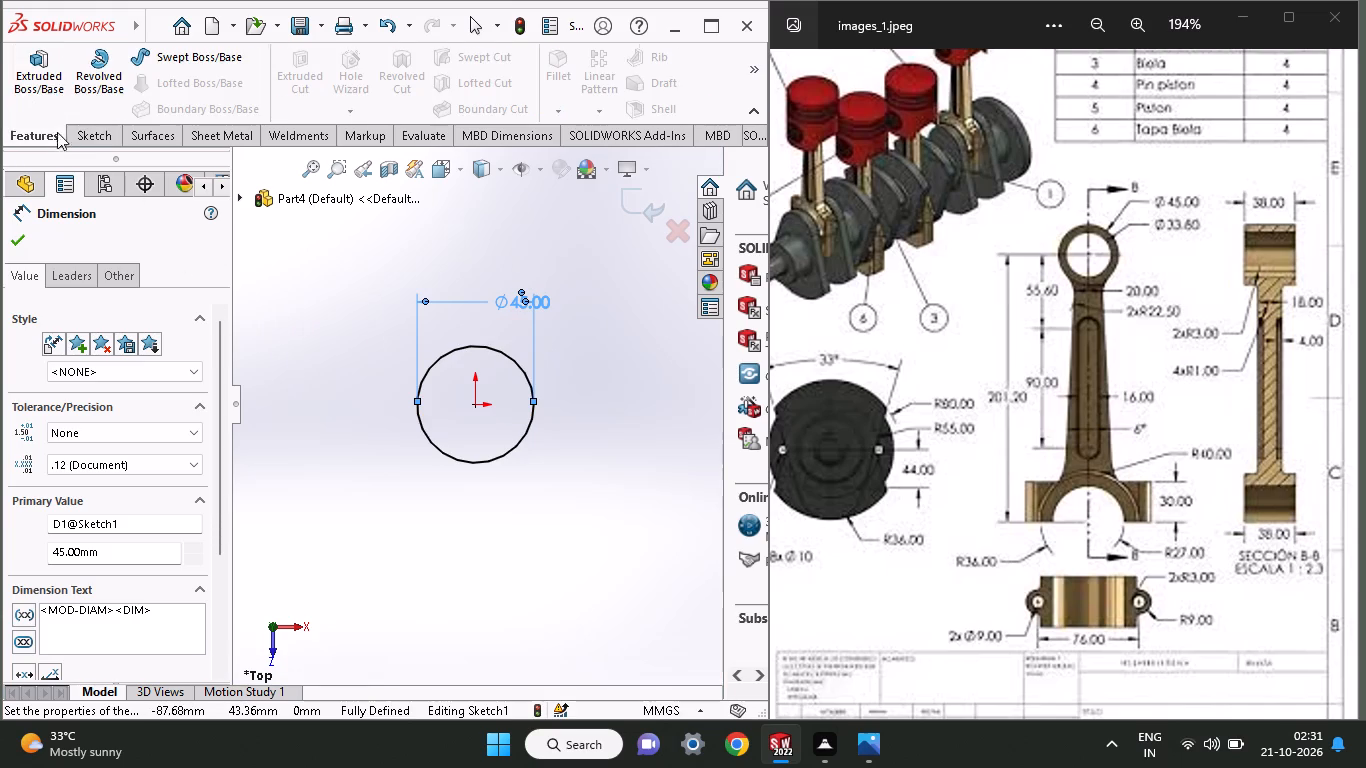
{"action": "left_click", "coordinate": [47, 81]}
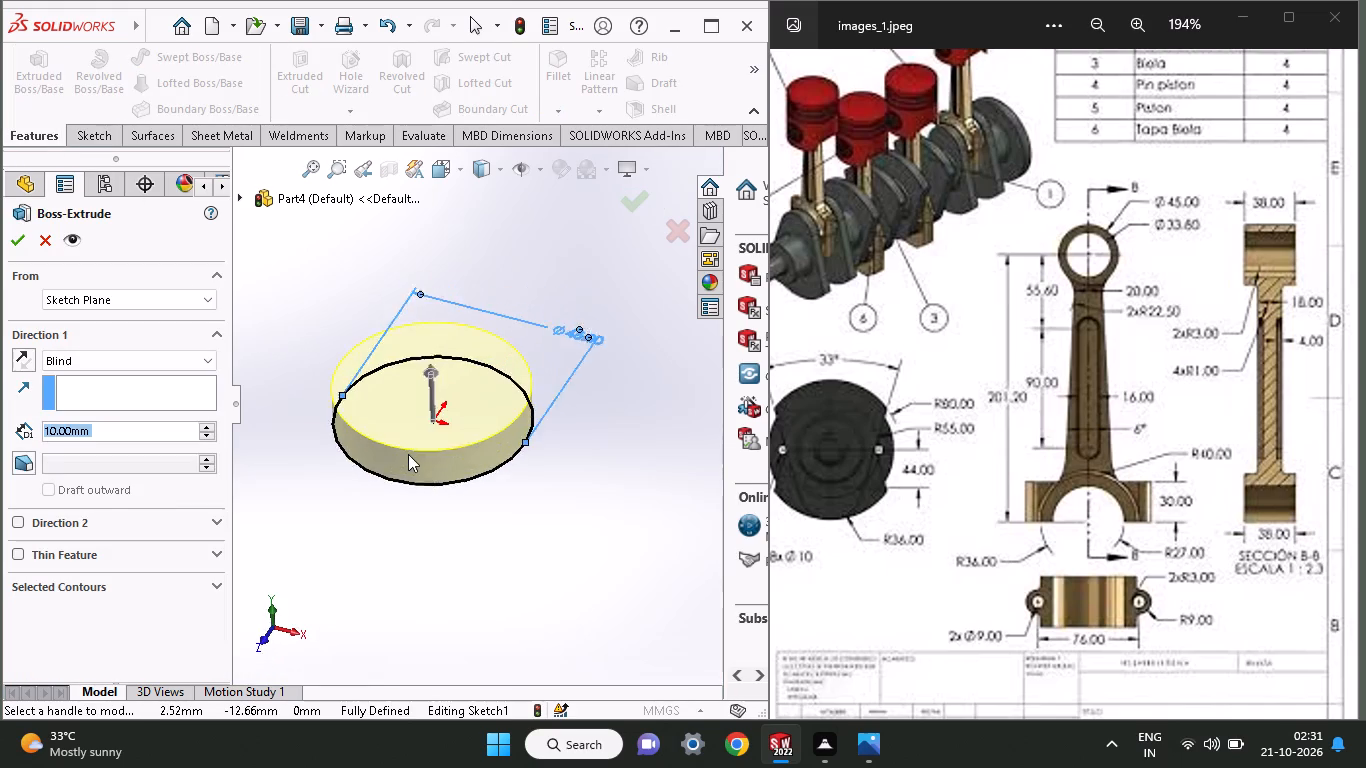
{"action": "left_click", "coordinate": [139, 357]}
{"action": "left_click", "coordinate": [124, 438]}
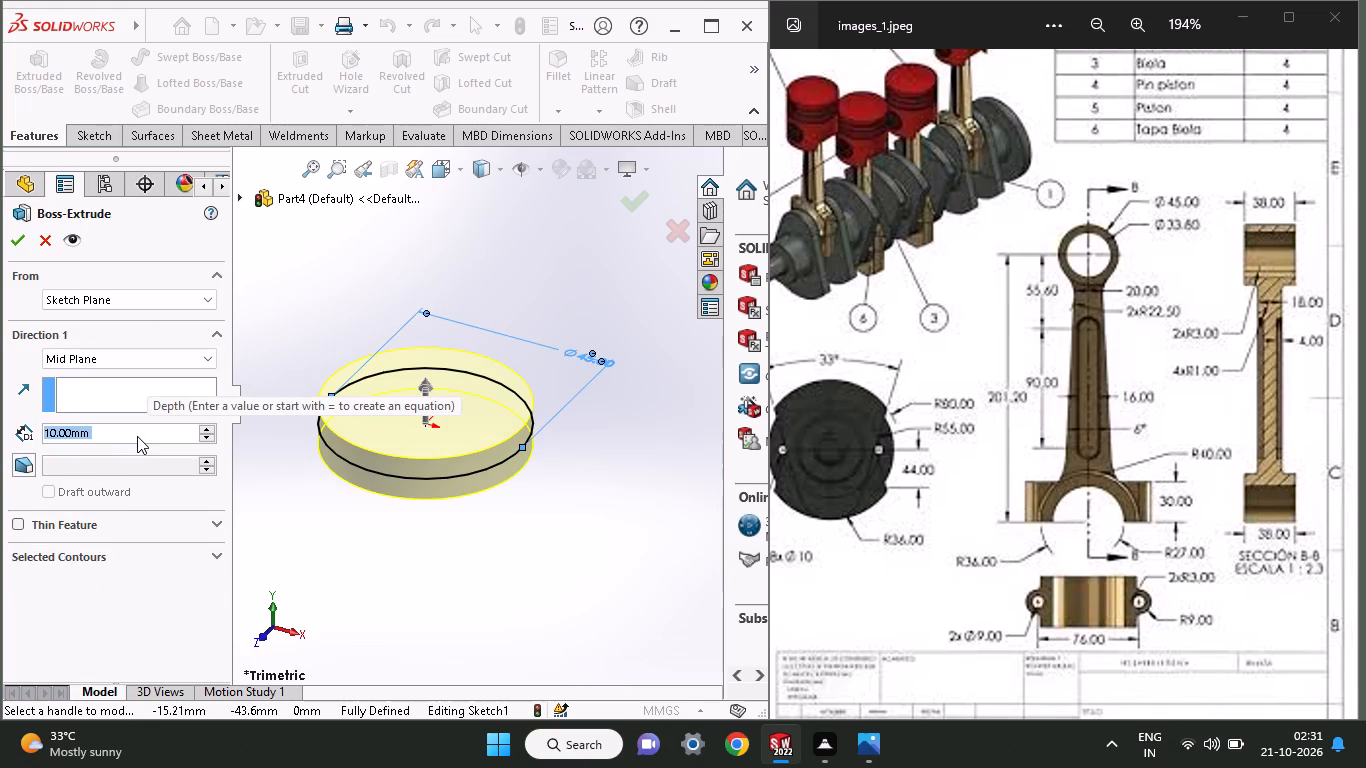
{"action": "type", "text": "38"}
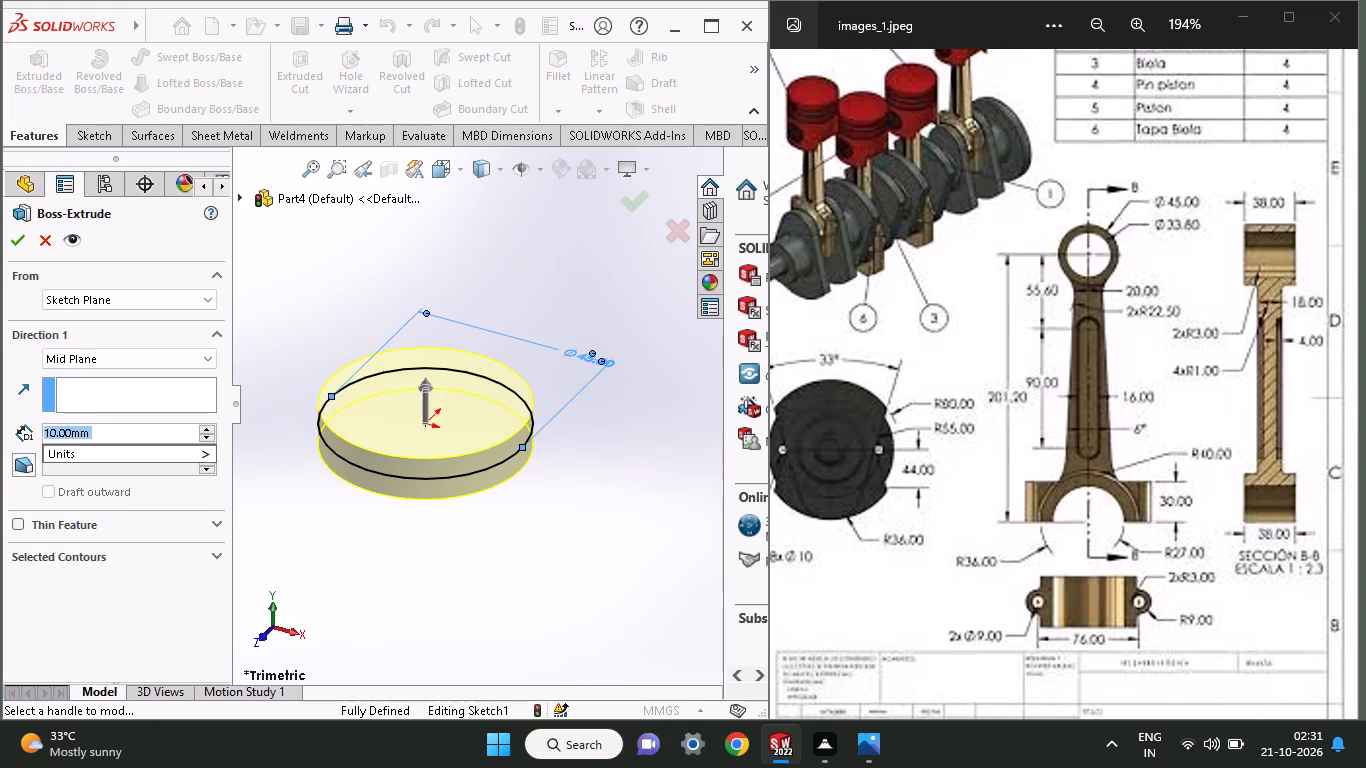
{"action": "key", "text": "Return"}
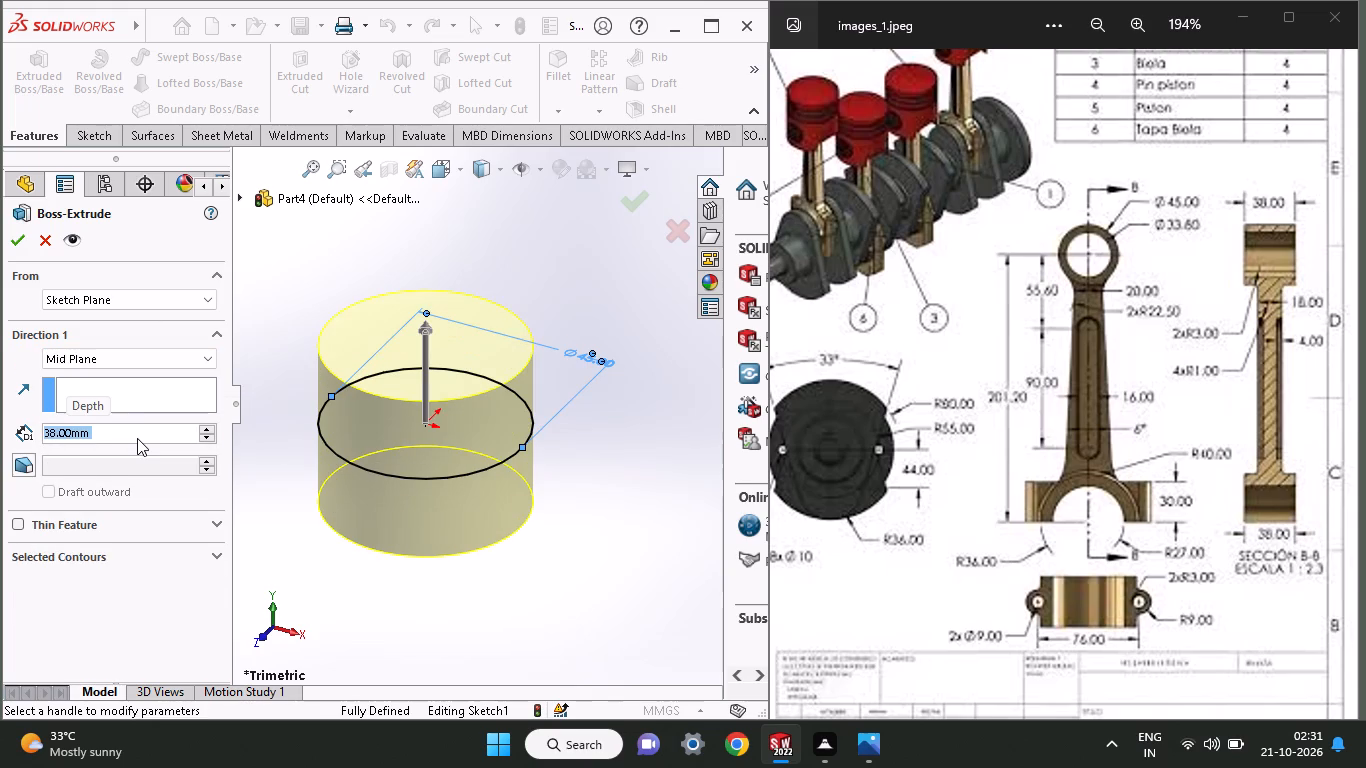
{"action": "left_click", "coordinate": [16, 244]}
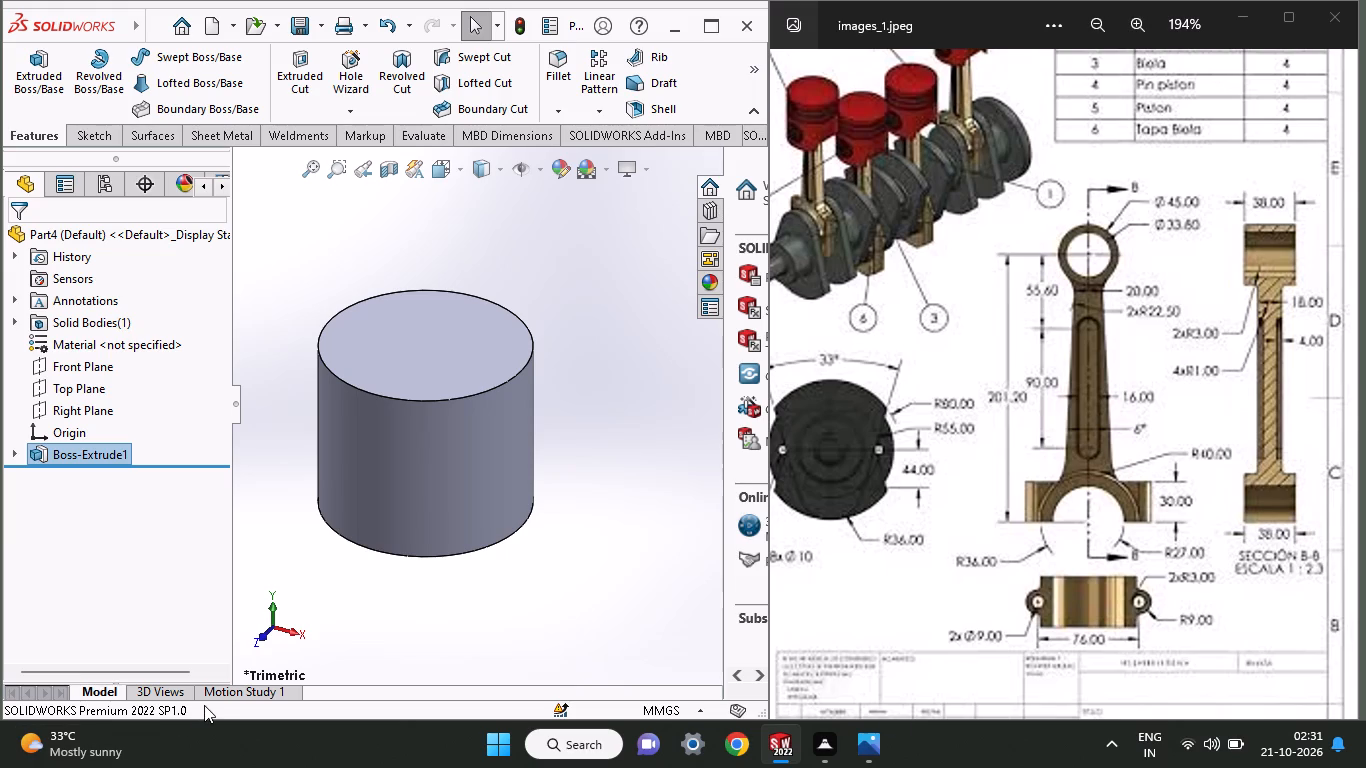
Start a sketch on the Top Plane and draw a vertical line about 48 mm long down from the origin.
{"action": "left_click", "coordinate": [102, 381]}
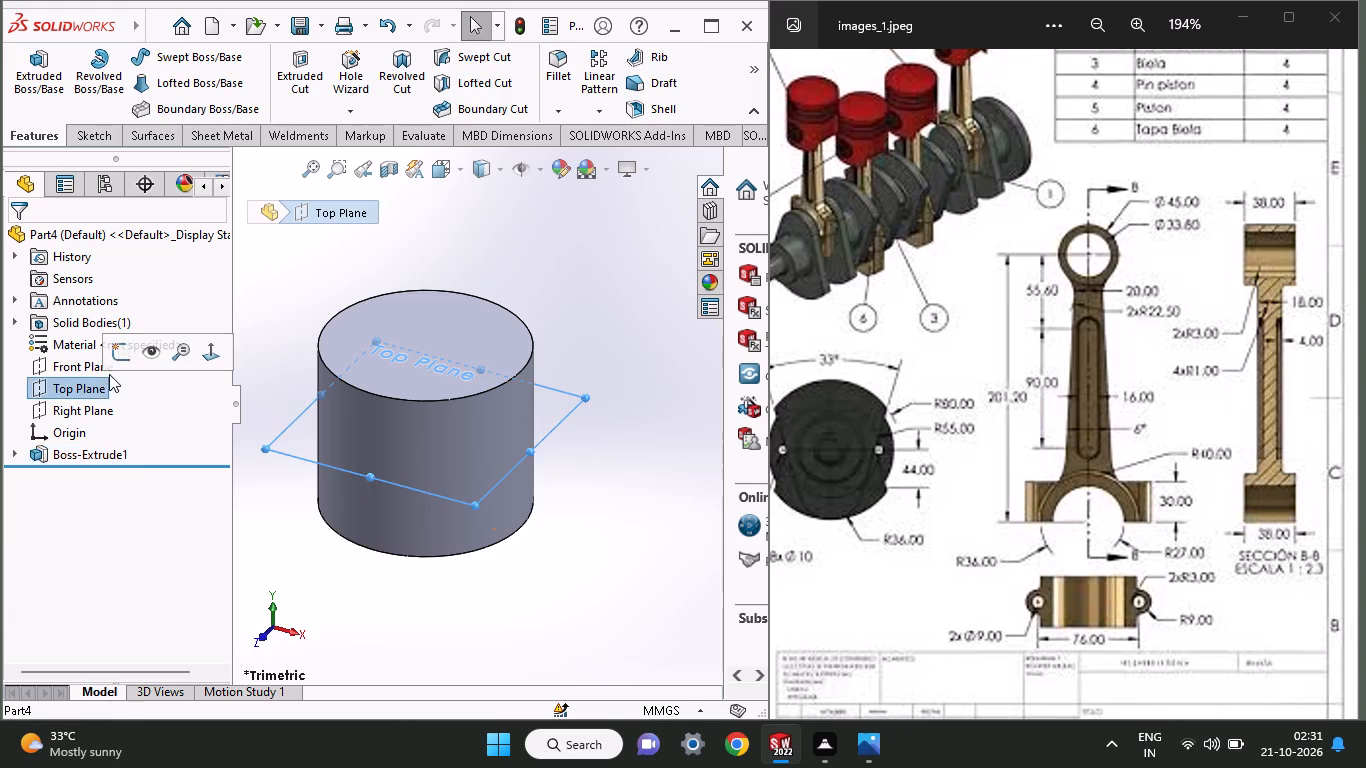
{"action": "left_click", "coordinate": [121, 355]}
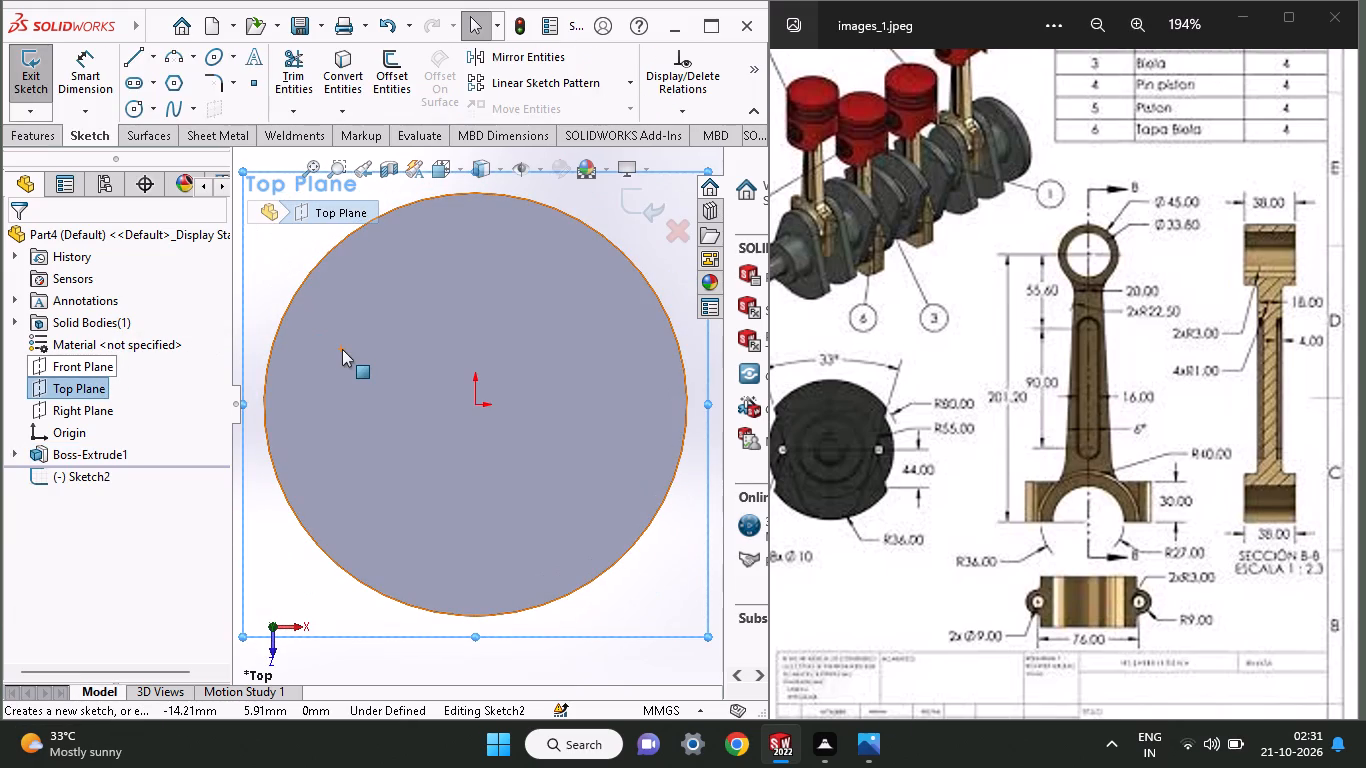
{"action": "scroll", "coordinate": [342, 349], "scroll_direction": "up", "scroll_amount": 5, "text": "ctrl"}
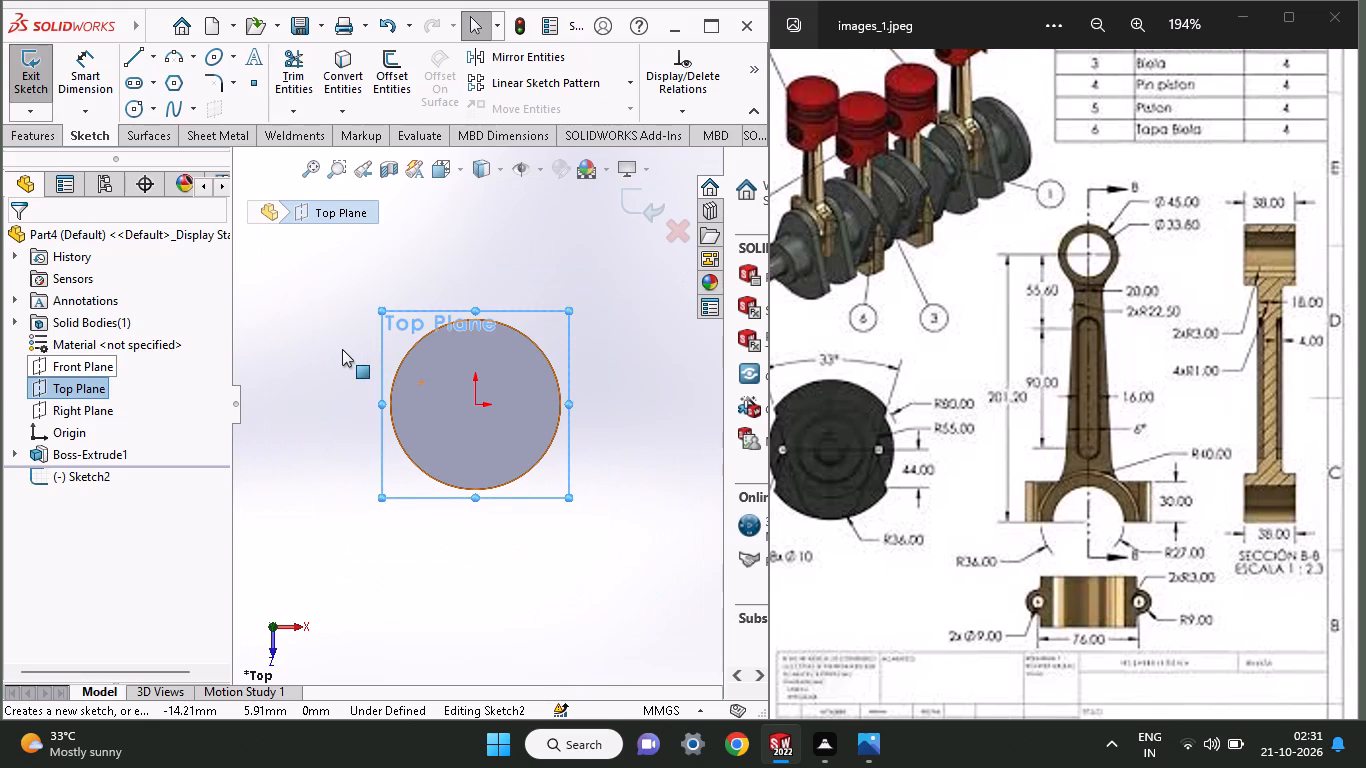
{"action": "left_click", "coordinate": [138, 55]}
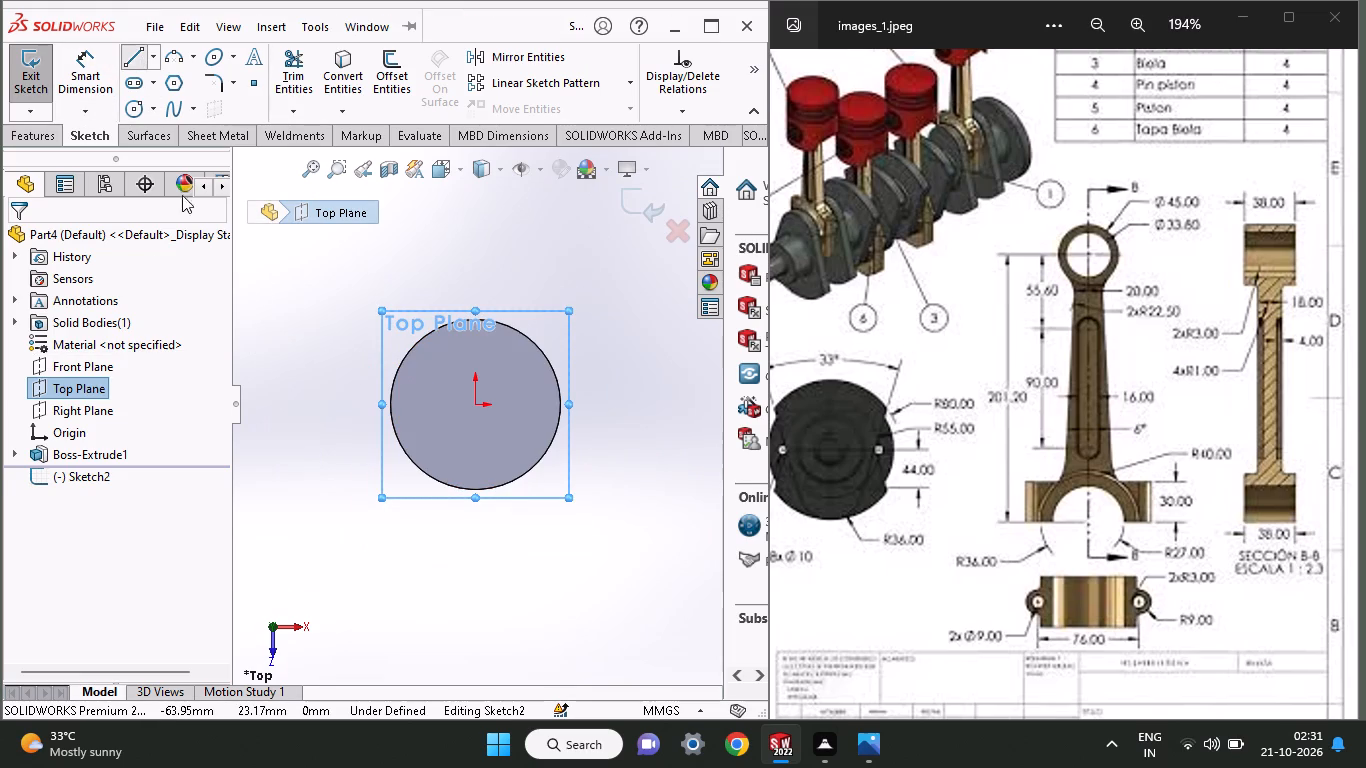
{"action": "left_click", "coordinate": [478, 405]}
{"action": "left_click", "coordinate": [479, 584]}
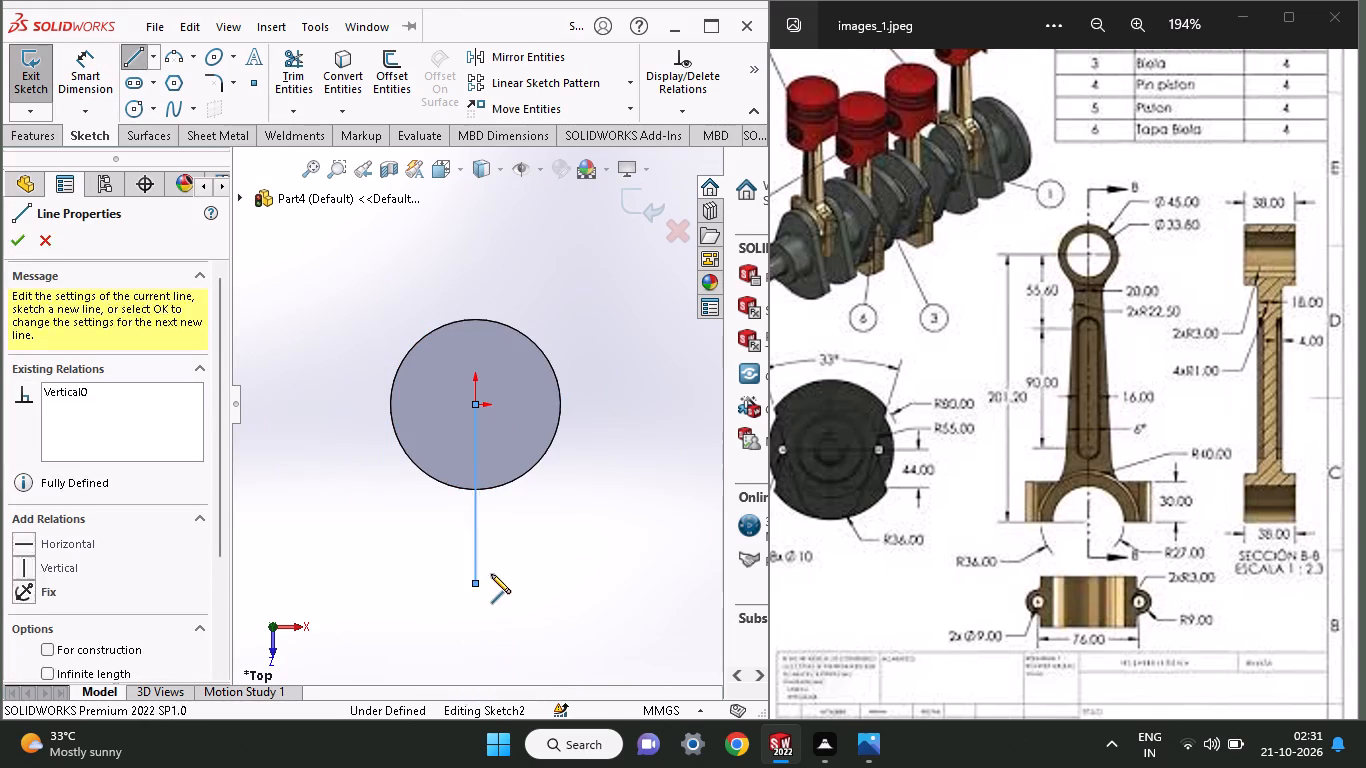
{"action": "right_click", "coordinate": [518, 526]}
{"action": "left_click", "coordinate": [533, 536]}
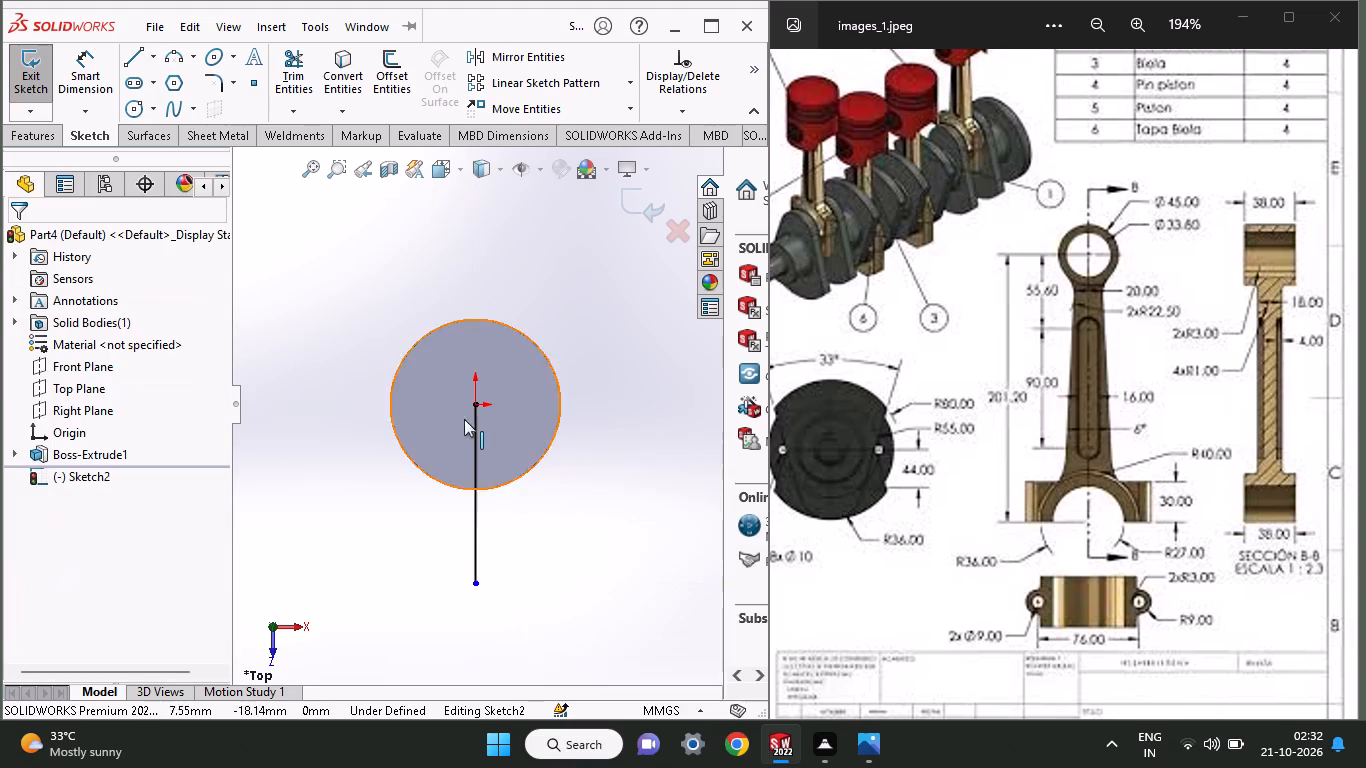
Set the vertical line's length to 201.20 mm.
{"action": "left_click", "coordinate": [104, 89]}
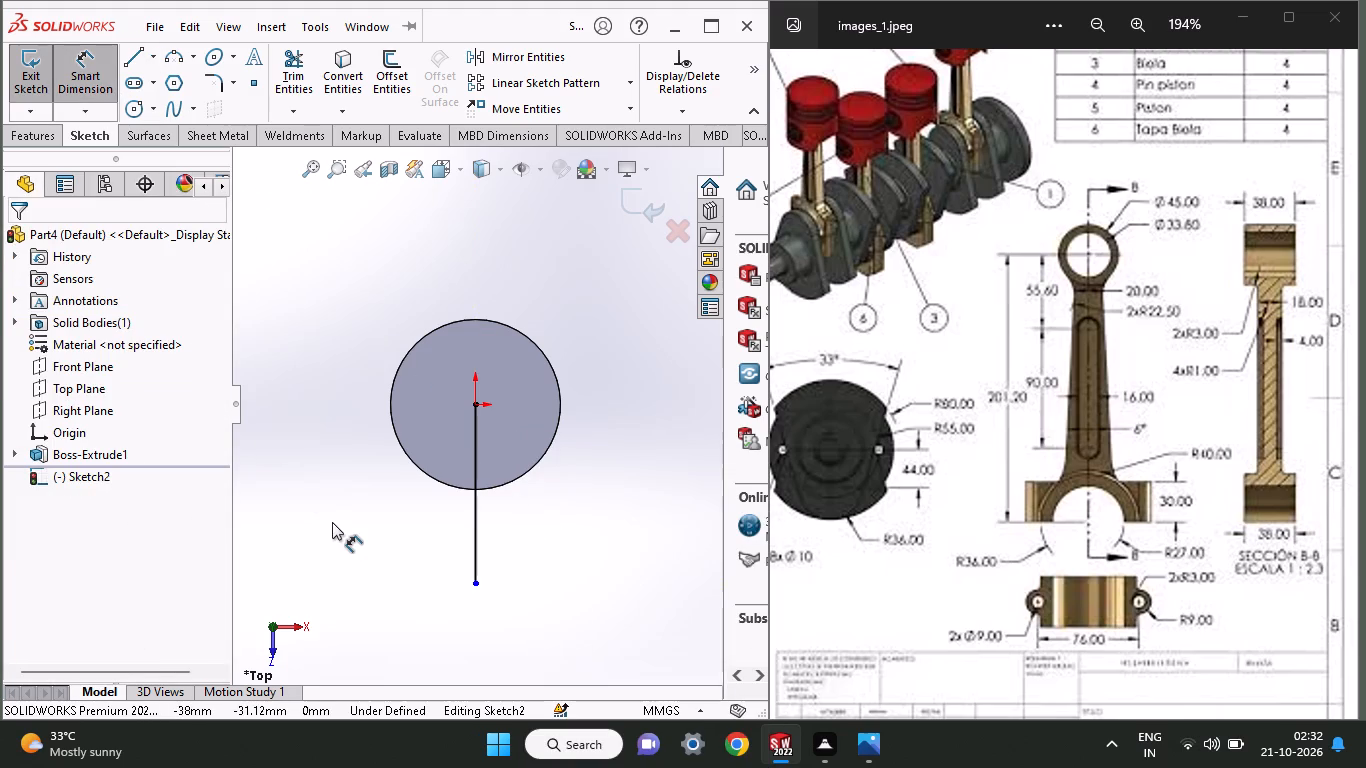
{"action": "left_click", "coordinate": [477, 516]}
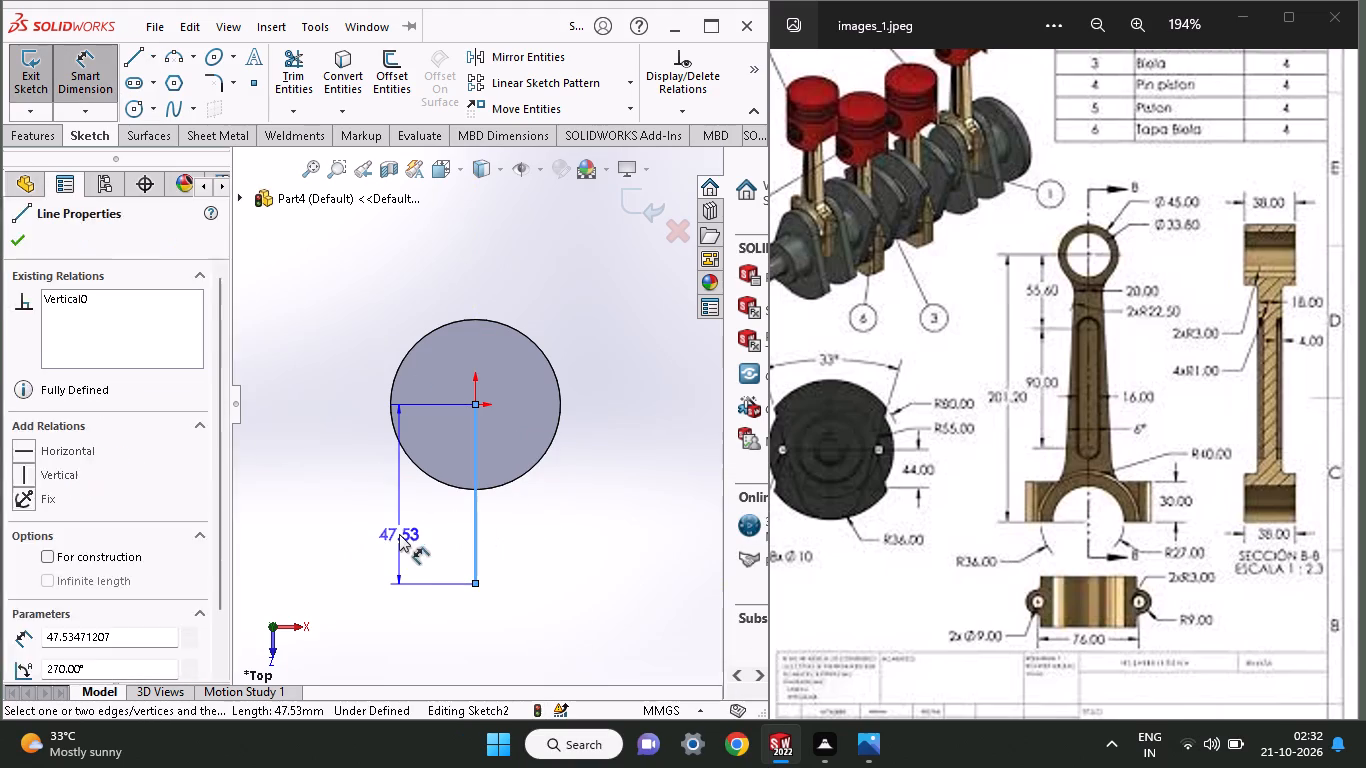
{"action": "left_click", "coordinate": [399, 534]}
{"action": "key", "text": "2"}
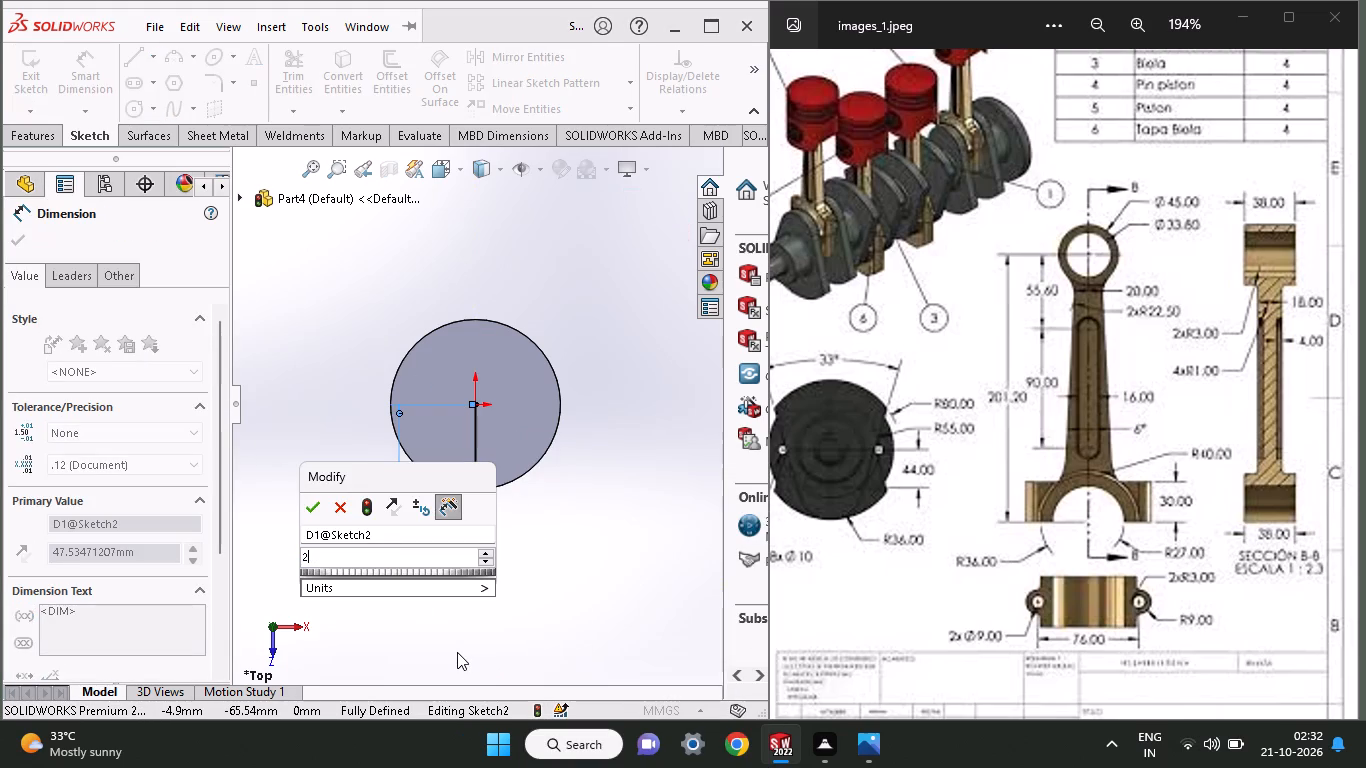
{"action": "type", "text": "01.20"}
{"action": "key", "text": "Return"}
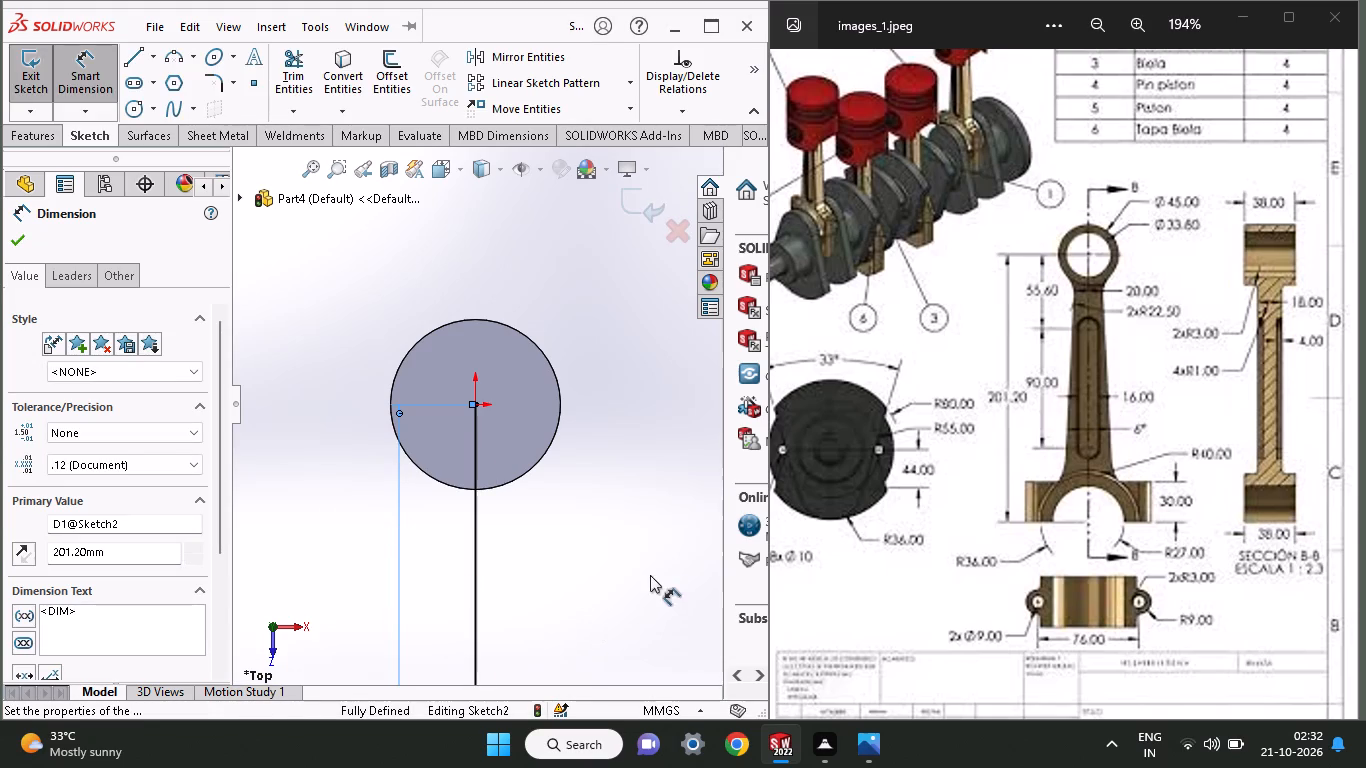
{"action": "left_click", "coordinate": [12, 236]}
Examine the dimensioned centre-distance line against the small-end cylinder from several view directions.
{"action": "scroll", "coordinate": [416, 439], "scroll_direction": "up", "scroll_amount": 2, "text": "ctrl"}
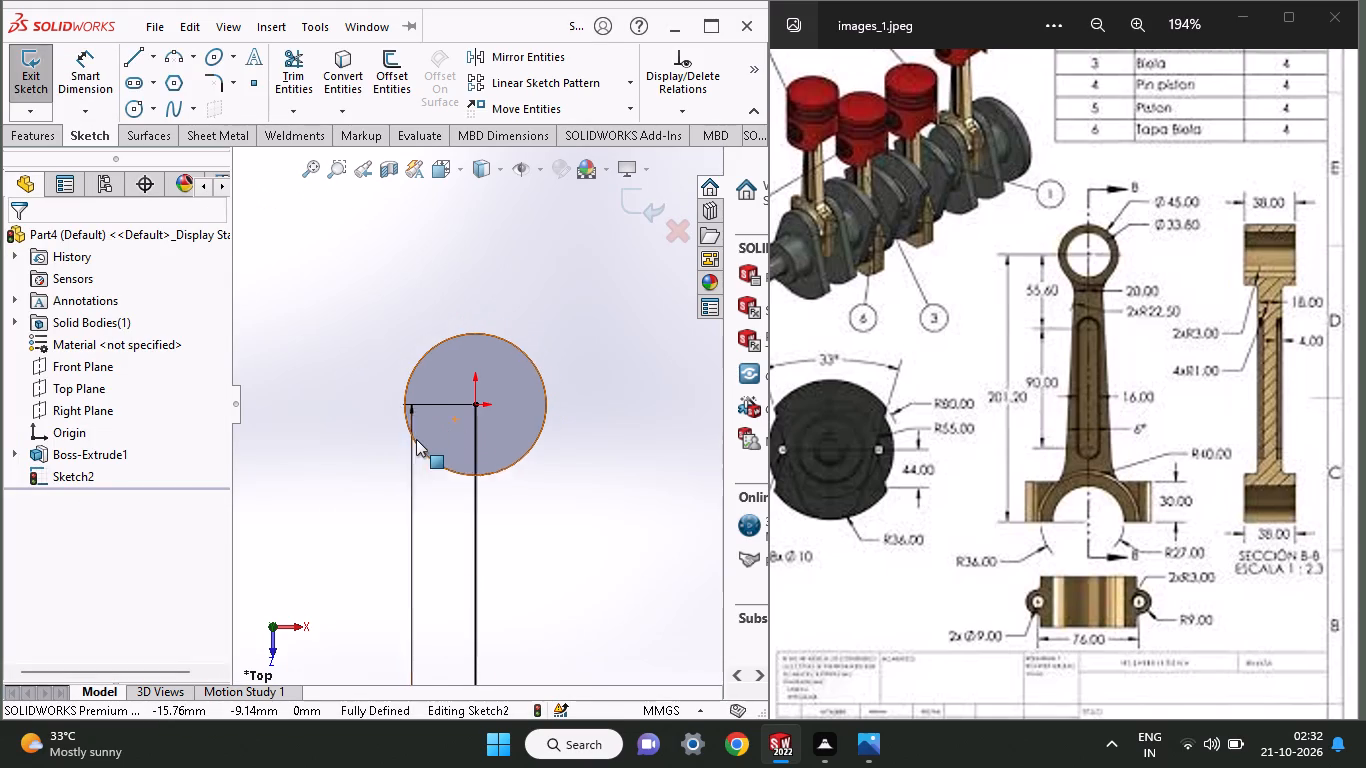
{"action": "scroll", "coordinate": [416, 439], "scroll_direction": "up", "scroll_amount": 6, "text": "ctrl"}
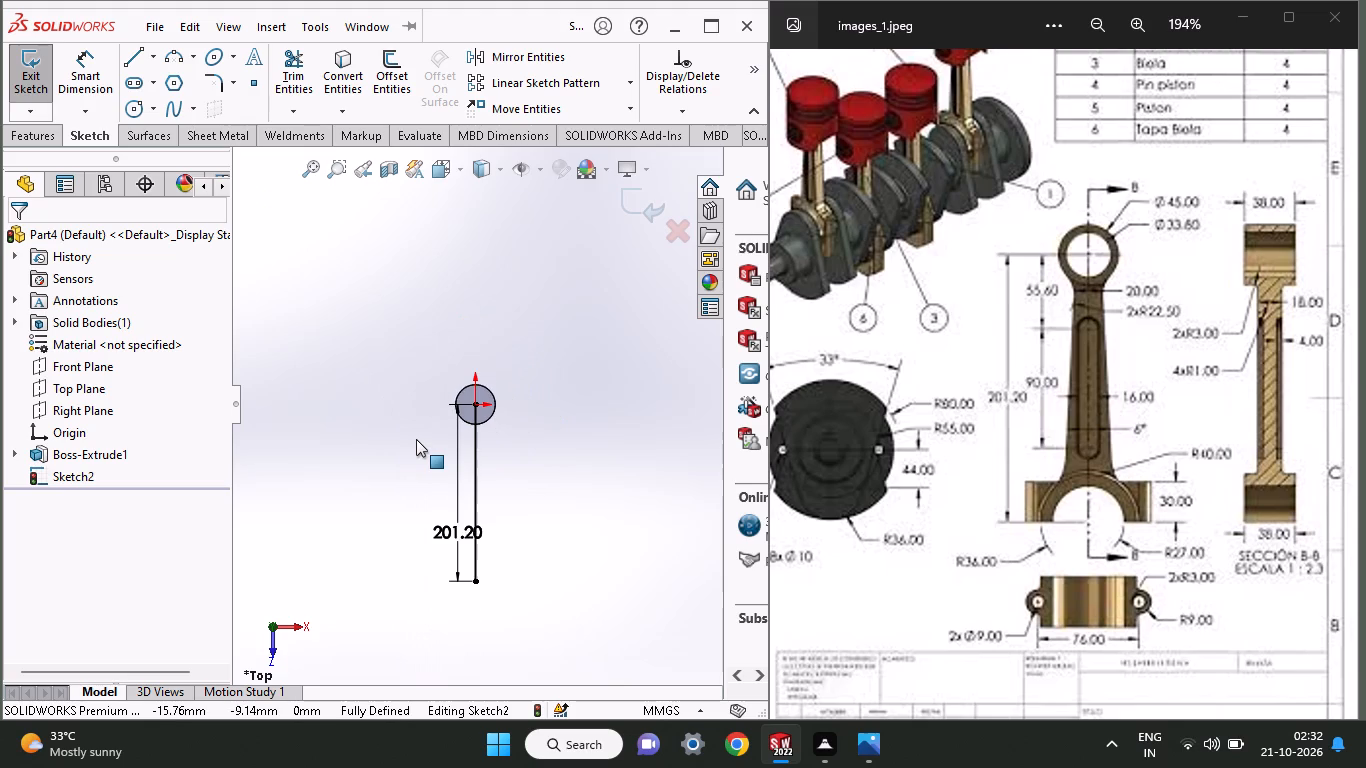
{"action": "scroll", "coordinate": [525, 526], "scroll_direction": "down", "scroll_amount": 2, "text": "ctrl"}
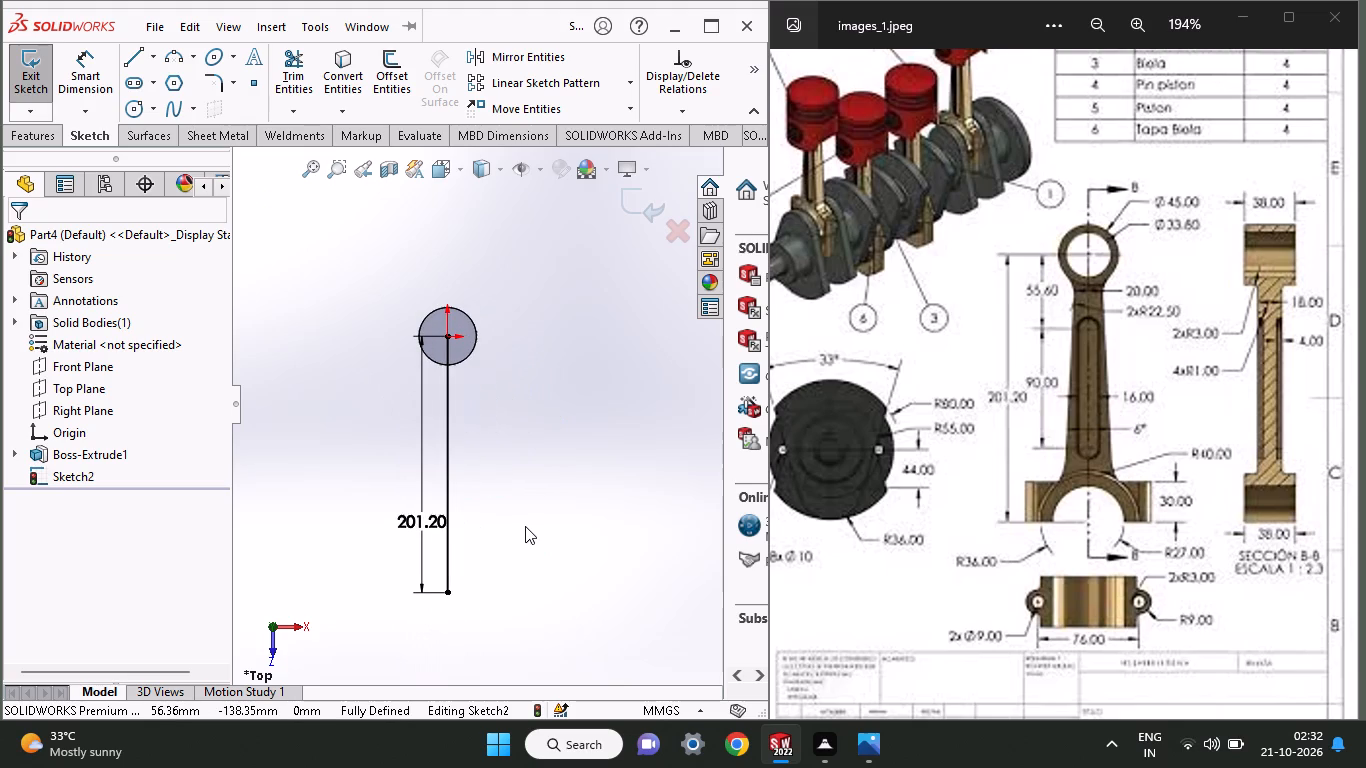
{"action": "scroll", "coordinate": [457, 466], "scroll_direction": "down", "scroll_amount": 2, "text": "ctrl"}
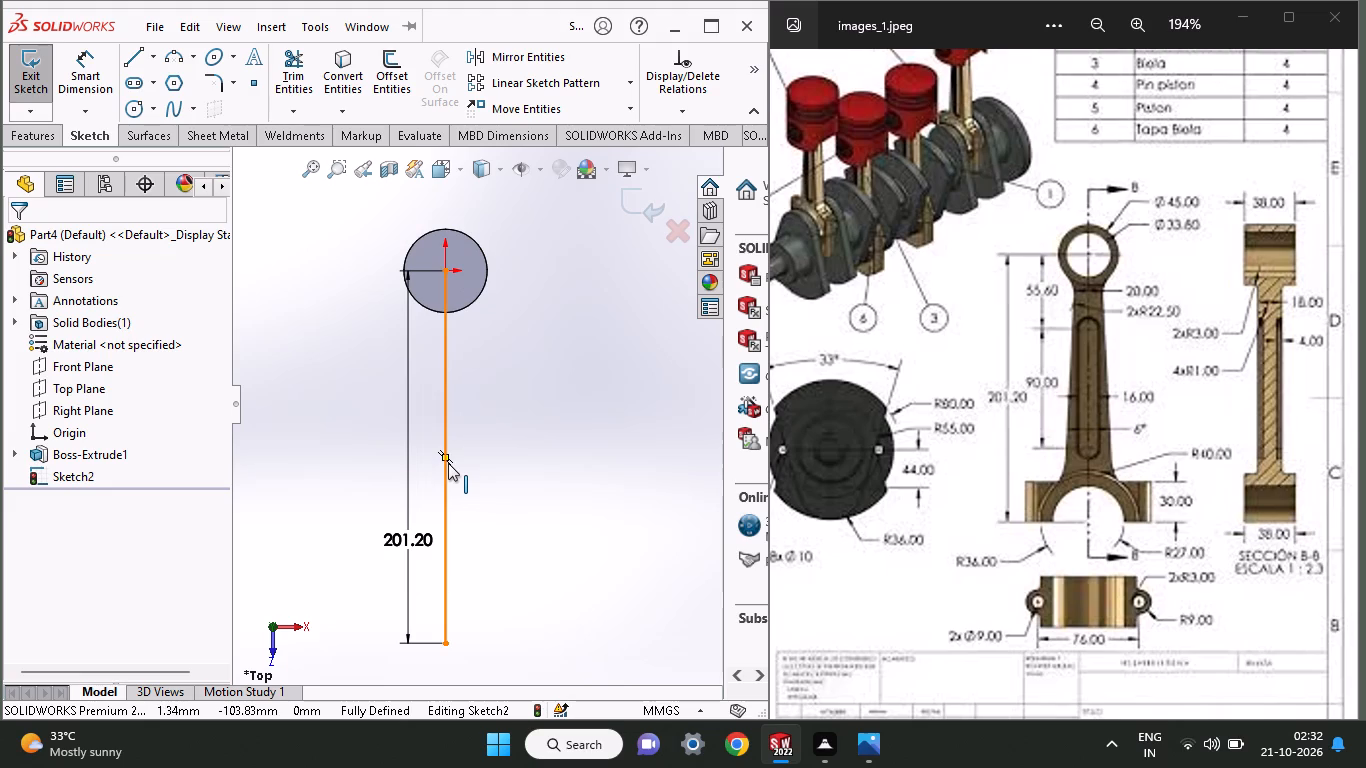
{"action": "middle_click_drag", "start_coordinate": [496, 404], "coordinate": [468, 438]}
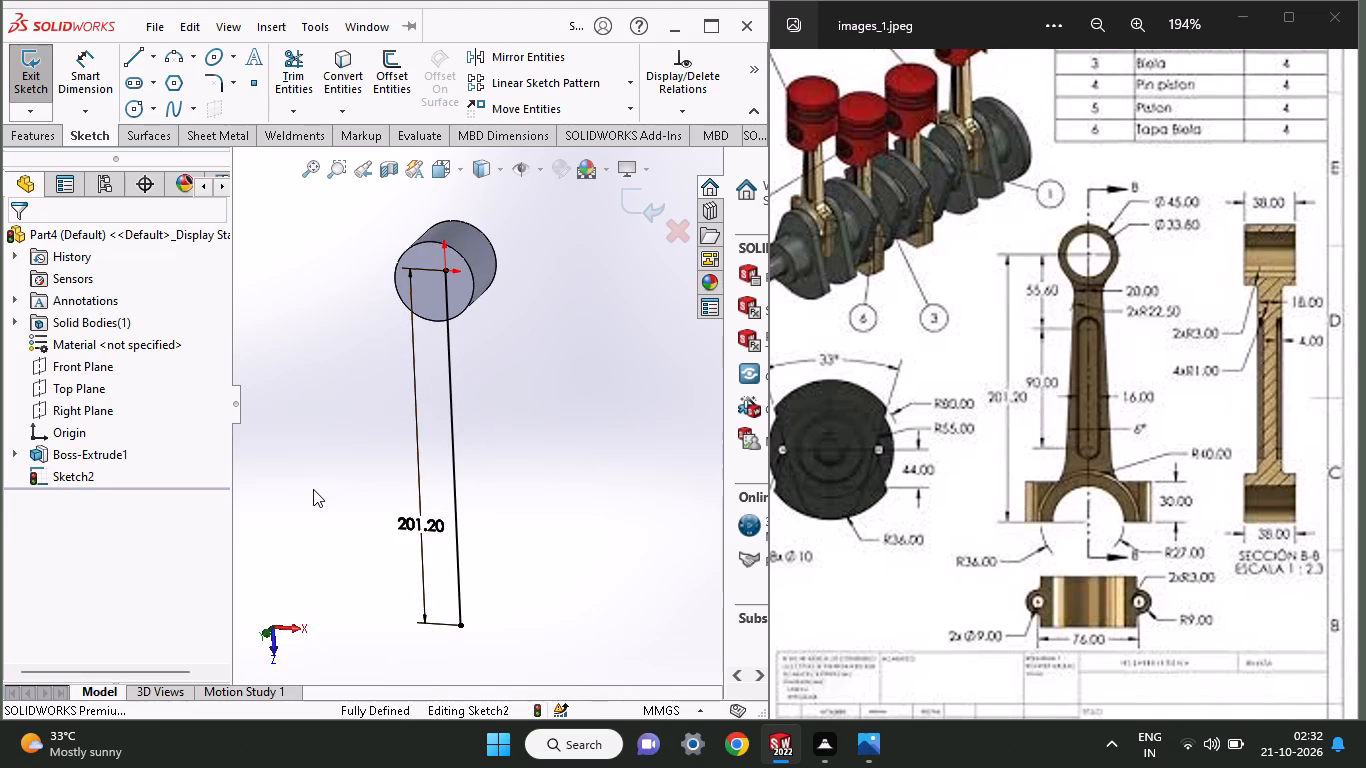
{"action": "left_click", "coordinate": [294, 629]}
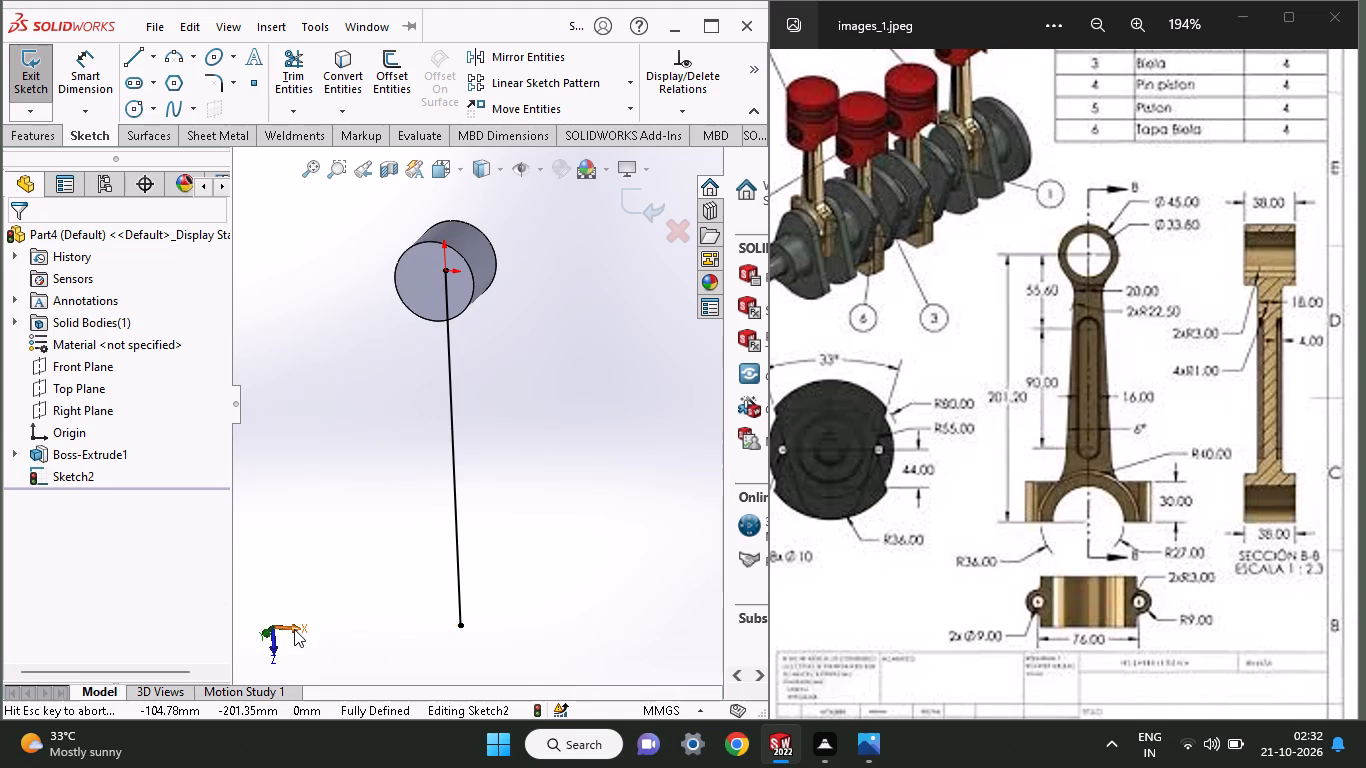
{"action": "left_click", "coordinate": [245, 627]}
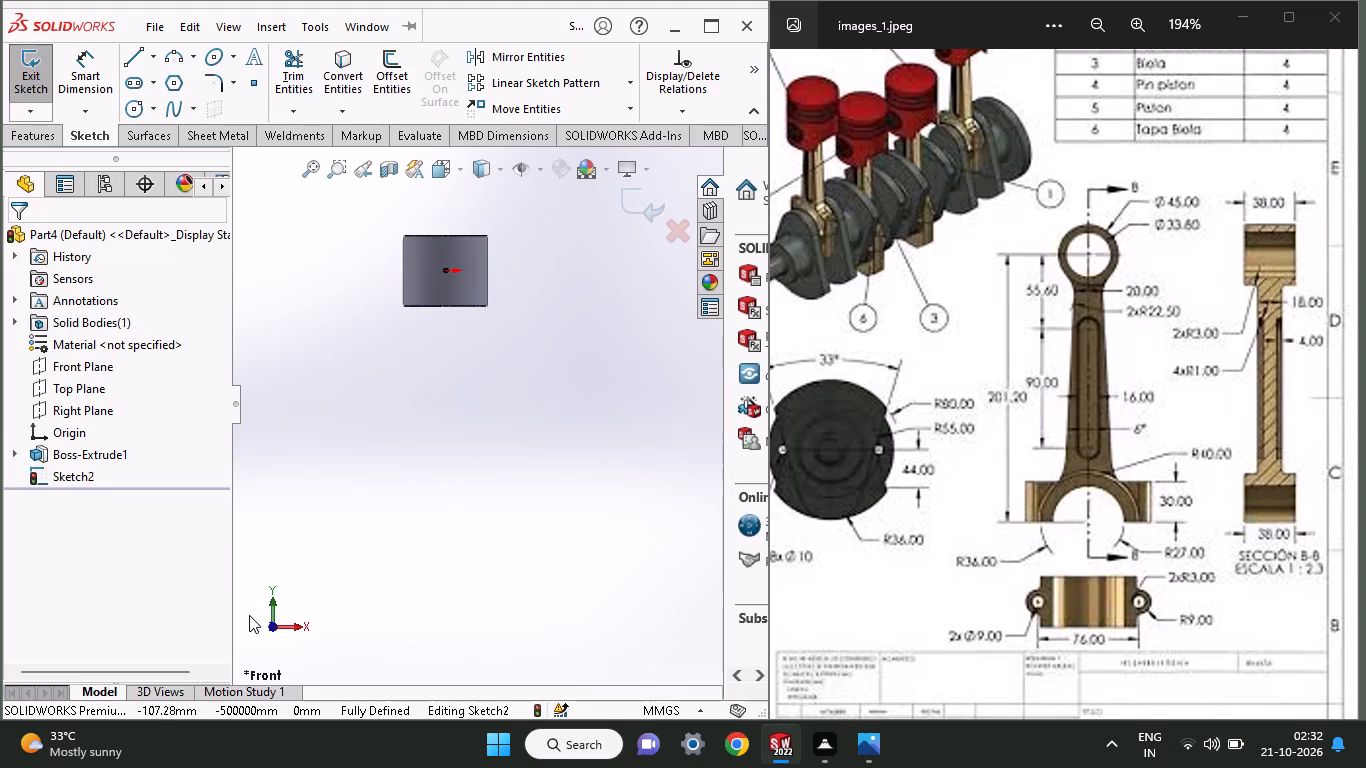
{"action": "left_click", "coordinate": [268, 606]}
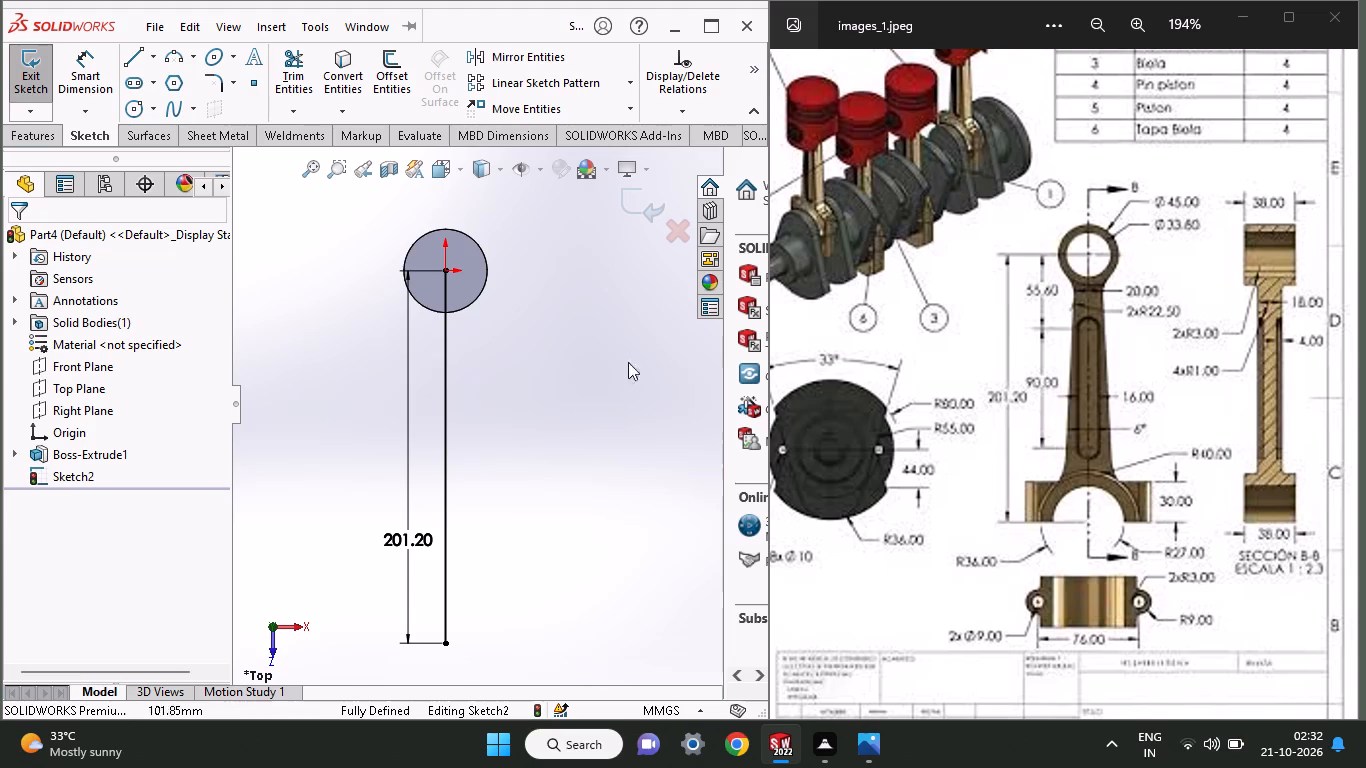
Sketch a circle of about 50 mm radius centred on the lower endpoint of the 201.20 mm line.
{"action": "scroll", "coordinate": [493, 516], "scroll_direction": "up", "scroll_amount": 3, "text": "ctrl"}
{"action": "scroll", "coordinate": [441, 592], "scroll_direction": "down", "scroll_amount": 3, "text": "ctrl"}
{"action": "scroll", "coordinate": [483, 416], "scroll_direction": "up", "scroll_amount": 2, "text": "ctrl"}
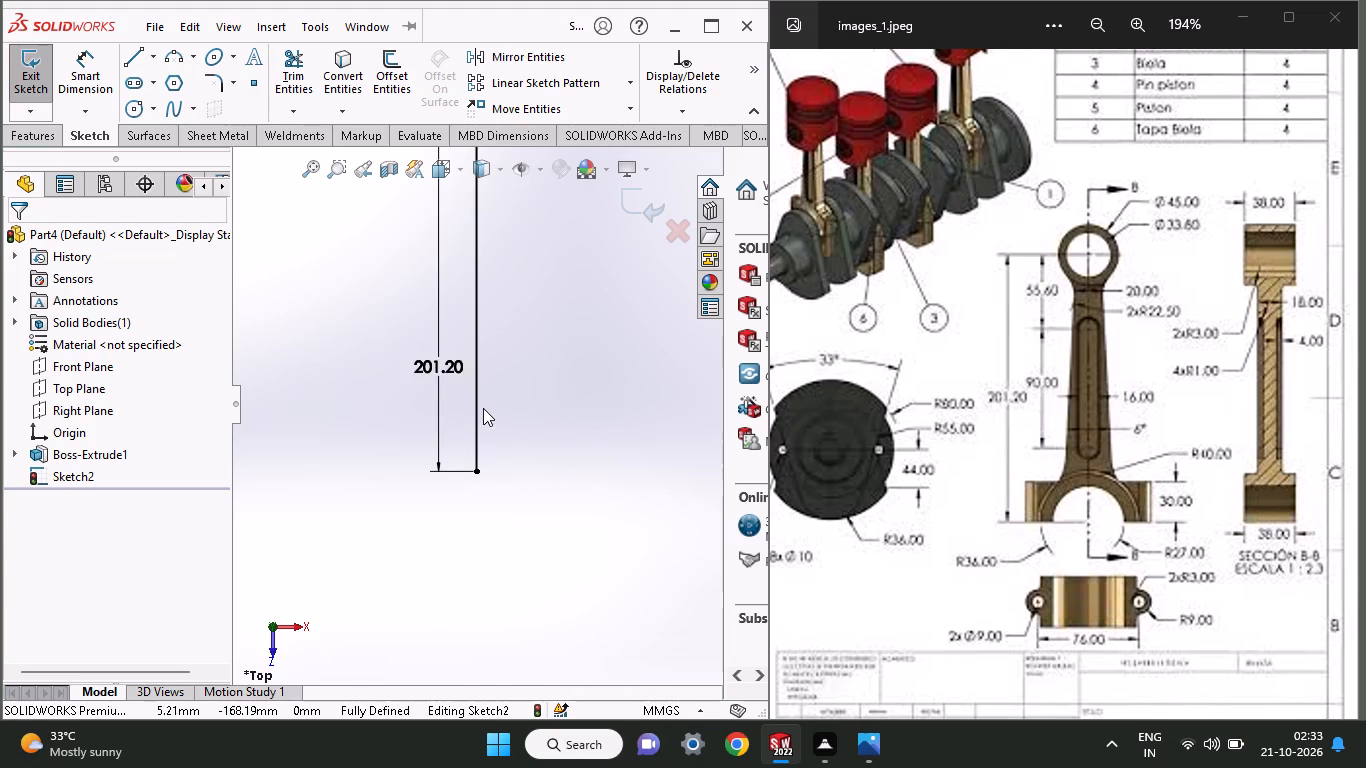
{"action": "scroll", "coordinate": [483, 408], "scroll_direction": "up", "scroll_amount": 1, "text": "ctrl"}
{"action": "scroll", "coordinate": [502, 333], "scroll_direction": "down", "scroll_amount": 1, "text": "ctrl"}
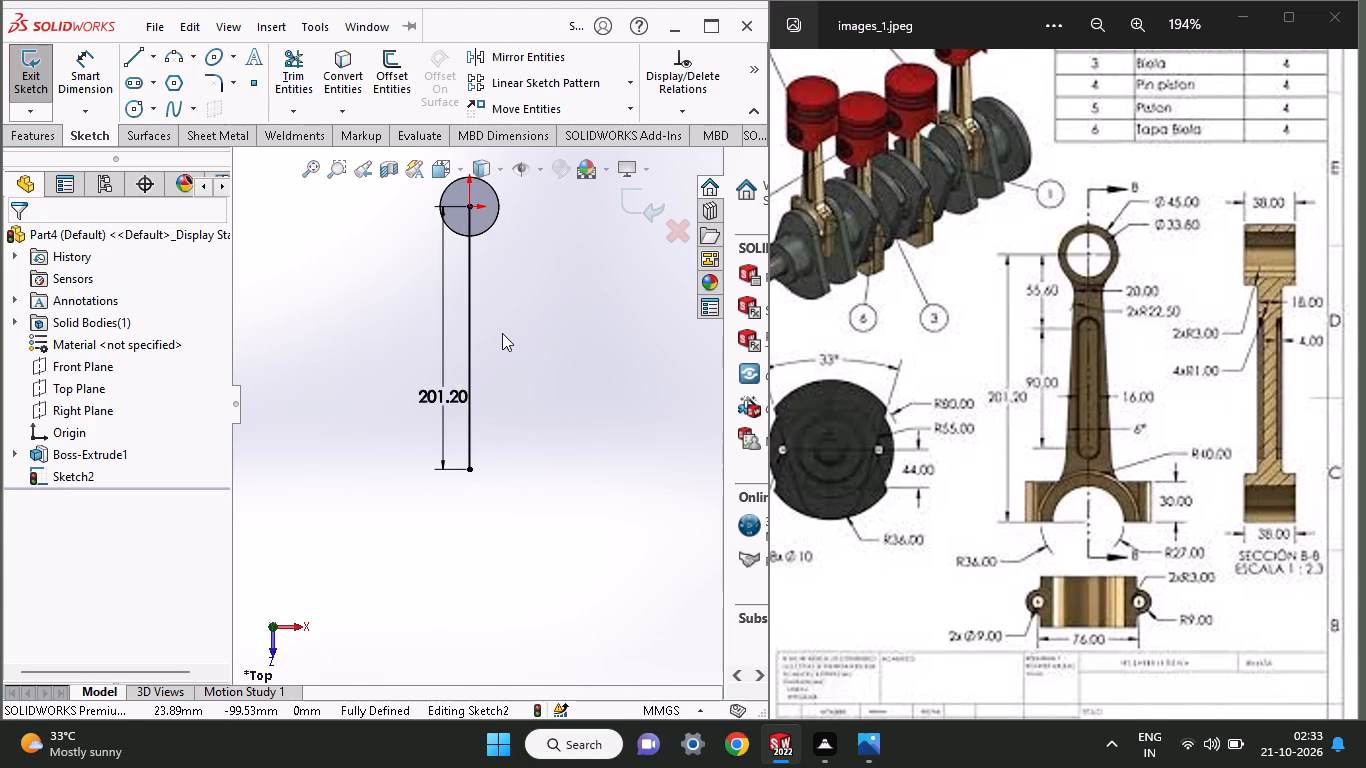
{"action": "left_click", "coordinate": [133, 105]}
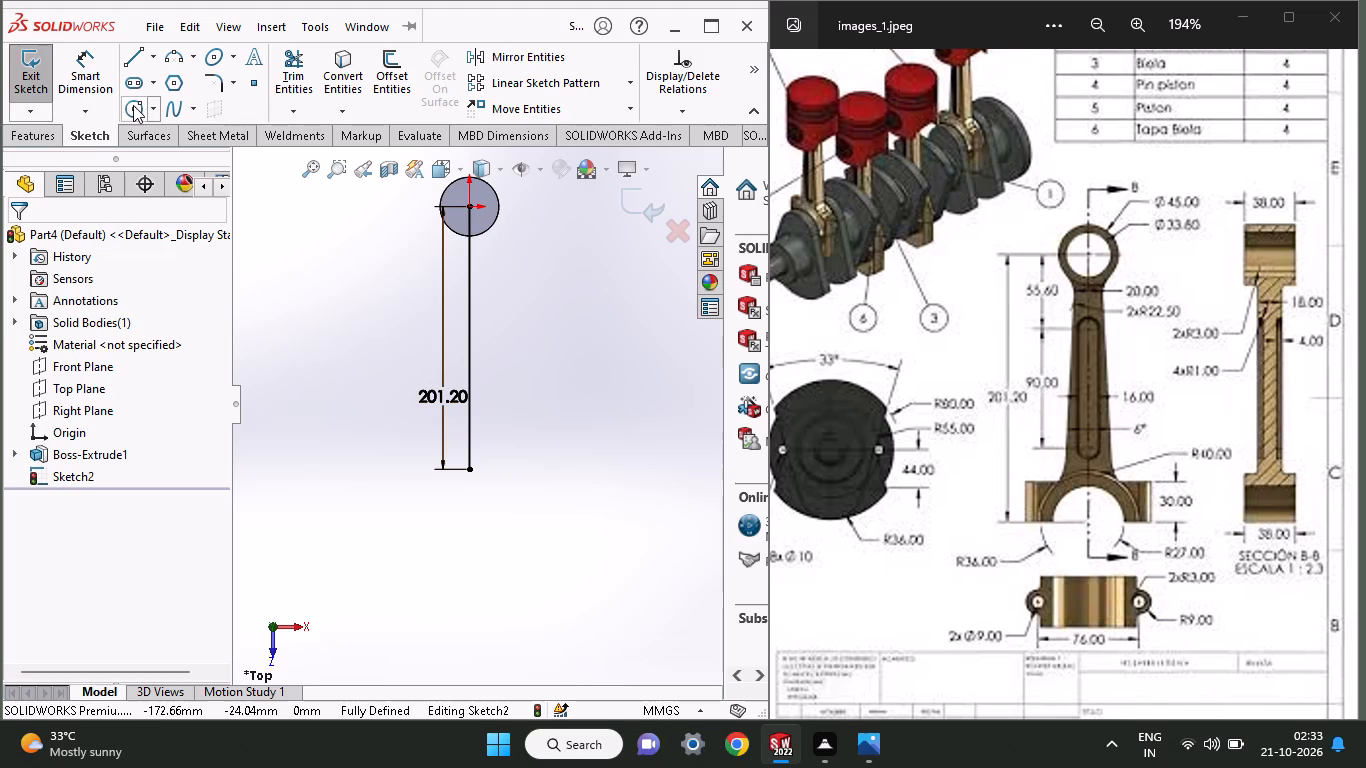
{"action": "left_click", "coordinate": [468, 464]}
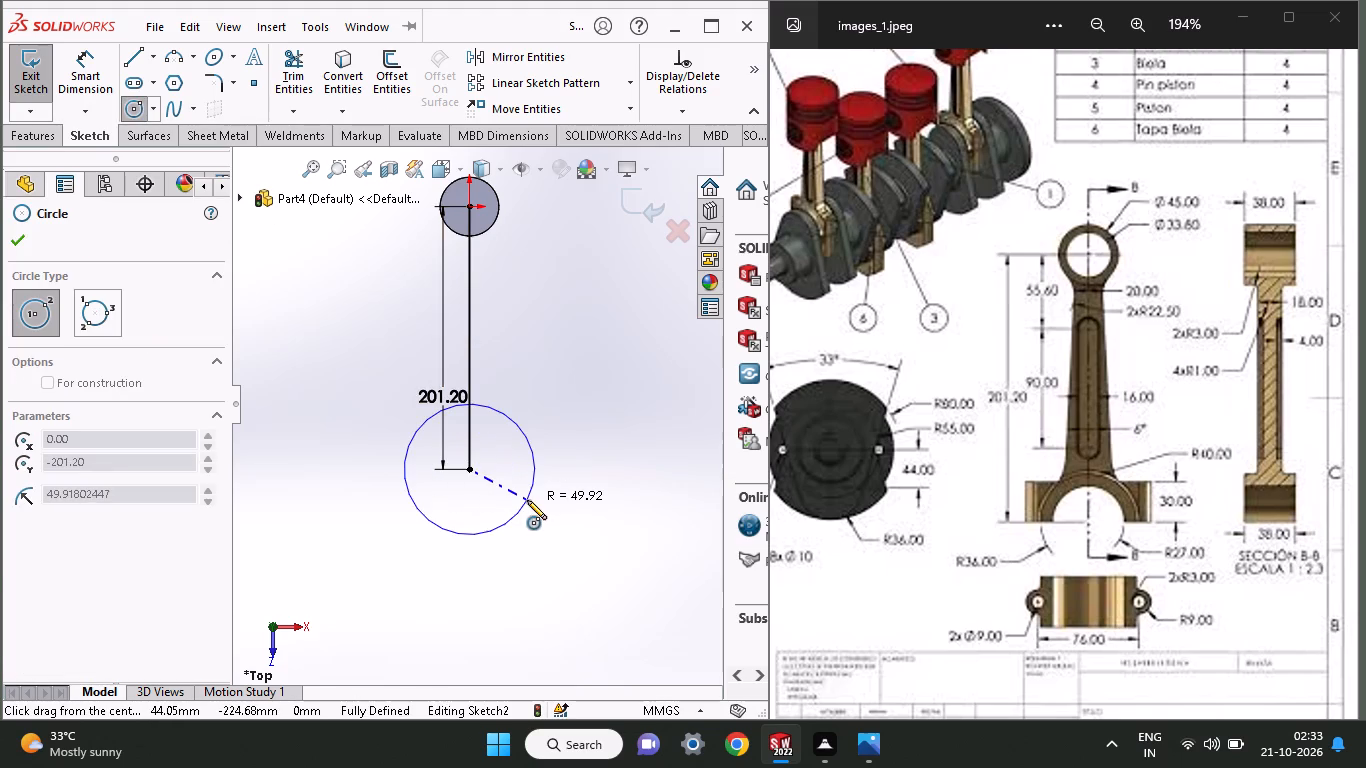
{"action": "left_click", "coordinate": [527, 500]}
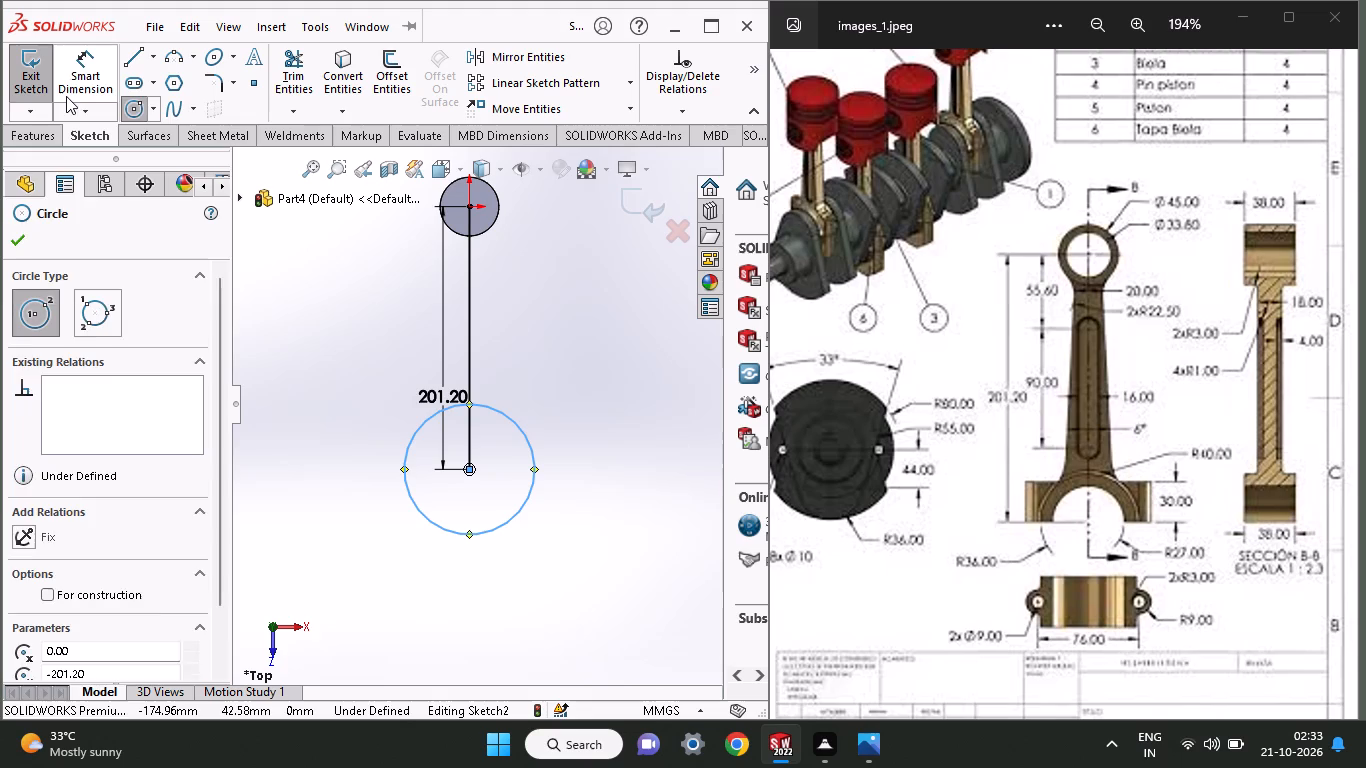
Dimension the big-end circle and set its diameter to 72 mm.
{"action": "left_click", "coordinate": [66, 96]}
{"action": "left_click_drag", "start_coordinate": [462, 529], "coordinate": [460, 544]}
{"action": "left_click", "coordinate": [453, 560]}
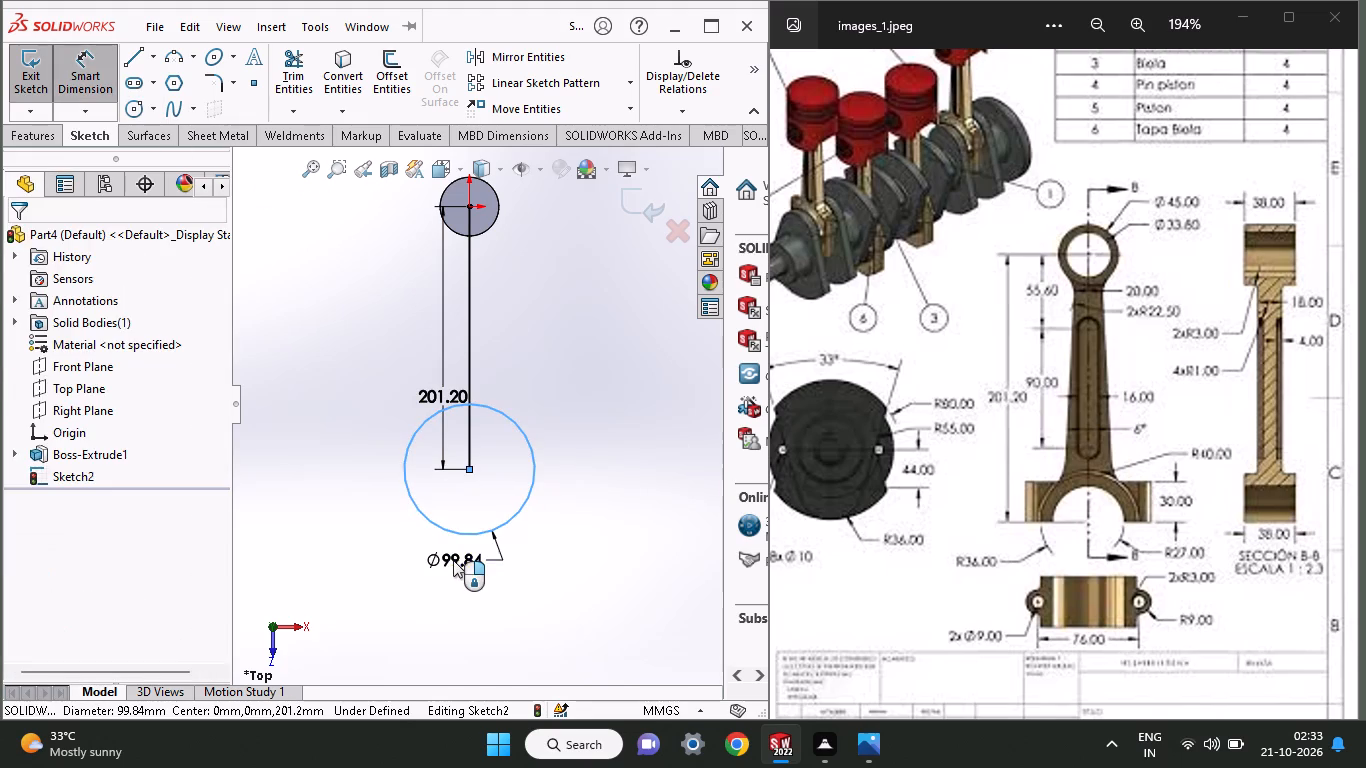
{"action": "type", "text": "36"}
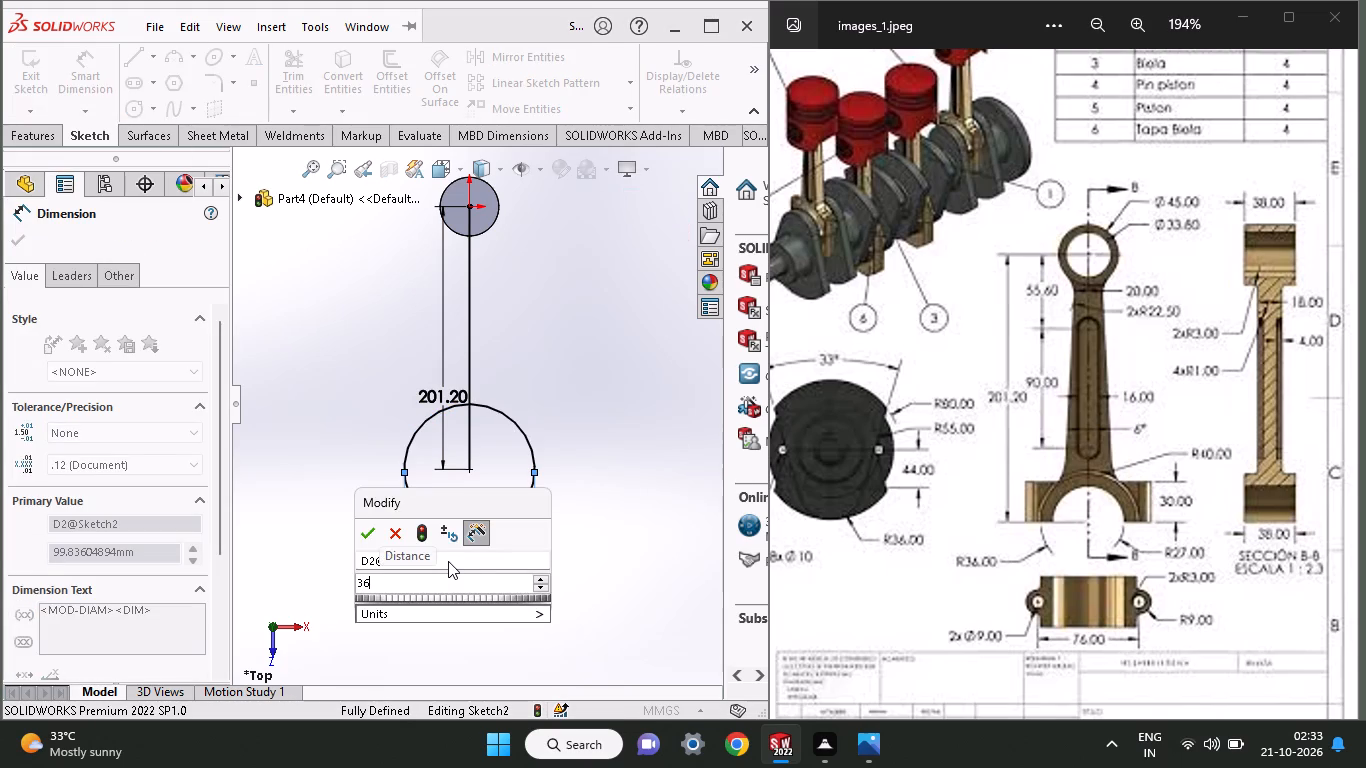
{"action": "key", "text": "Return"}
{"action": "double_click", "coordinate": [469, 557]}
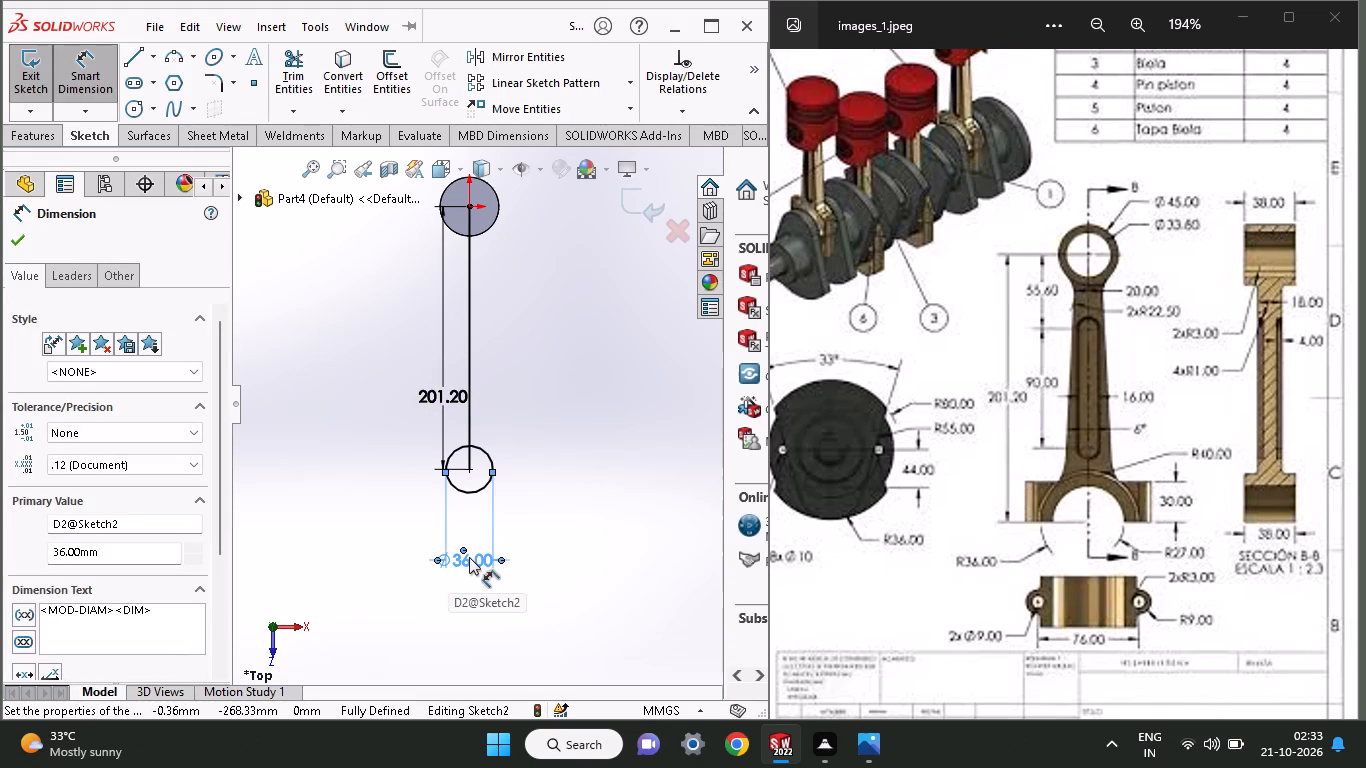
{"action": "type", "text": "72"}
{"action": "key", "text": "Return"}
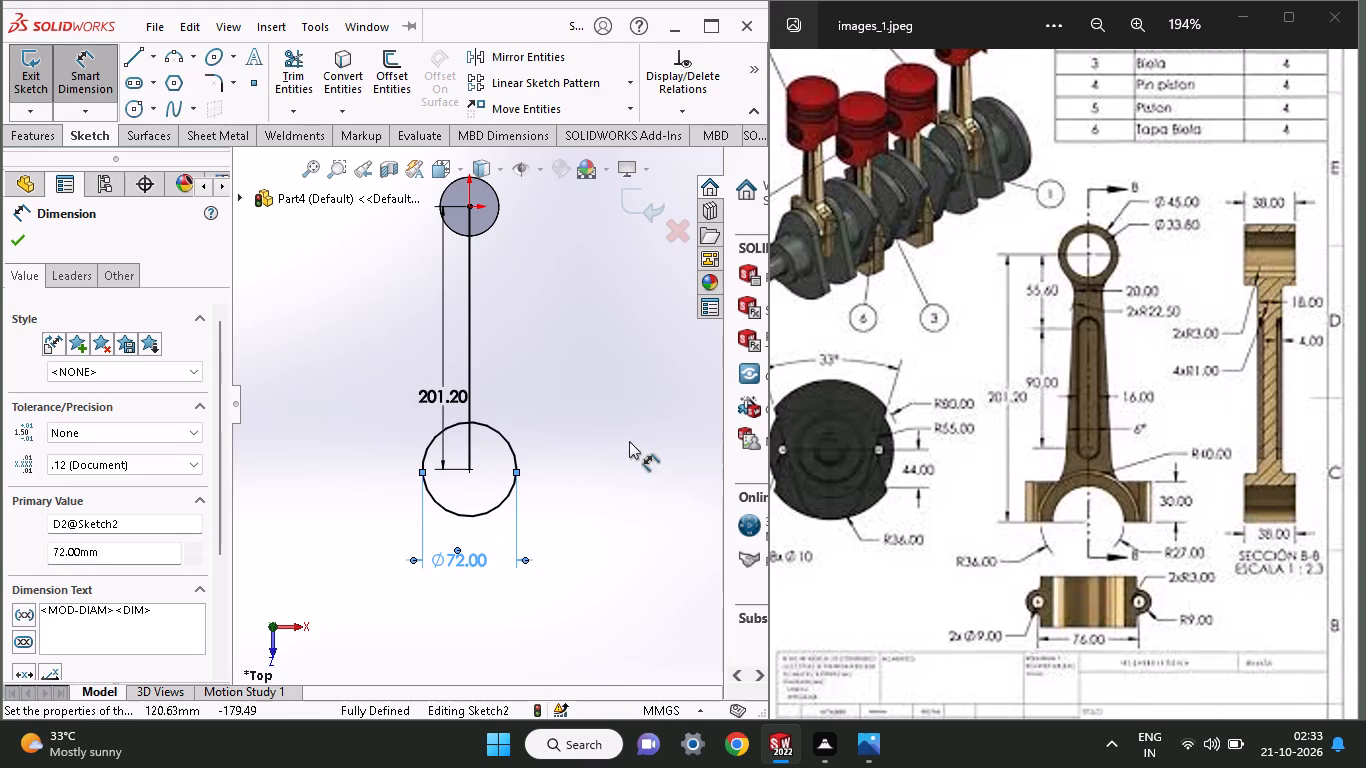
Extrude the 72 mm circle region as a boss with a Mid Plane end condition and a depth of 38 mm.
{"action": "left_click", "coordinate": [34, 135]}
{"action": "left_click", "coordinate": [50, 73]}
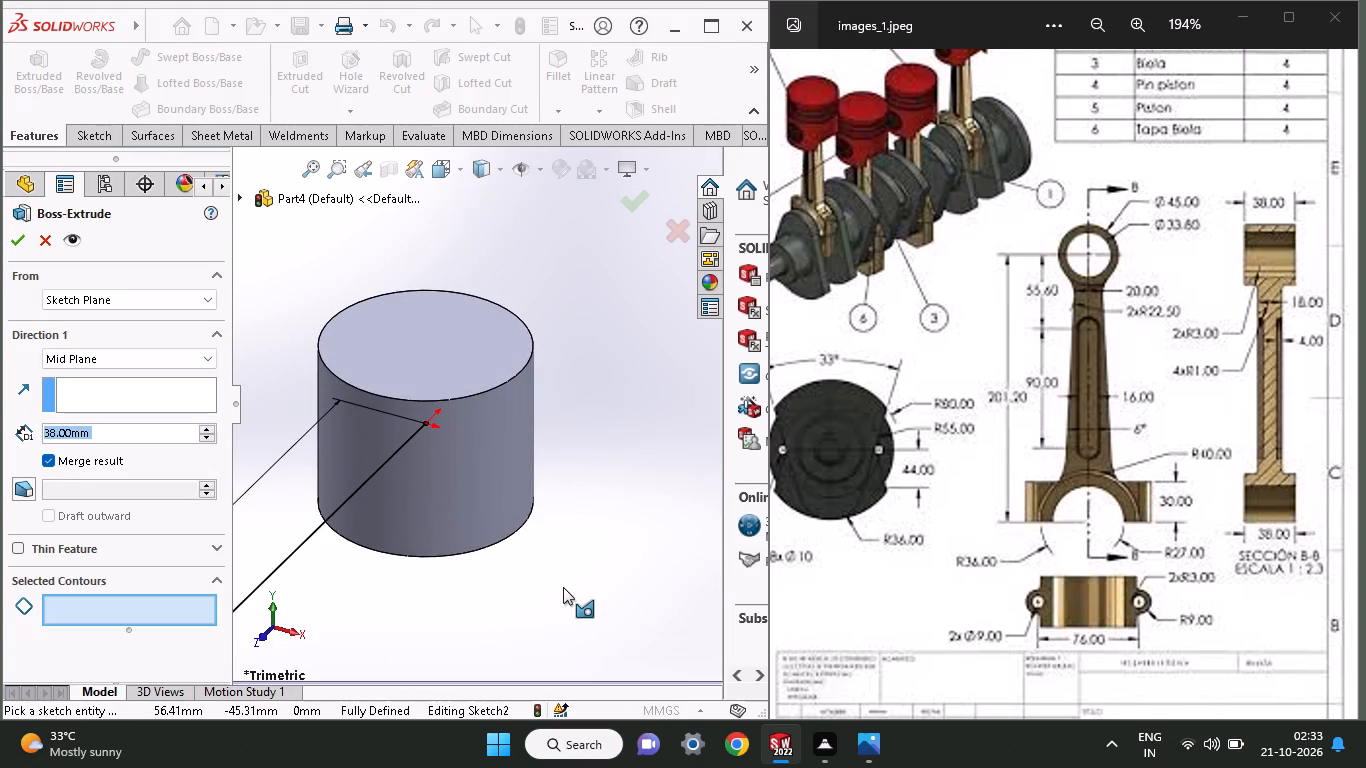
{"action": "scroll", "coordinate": [563, 587], "scroll_direction": "up", "scroll_amount": 4, "text": "ctrl"}
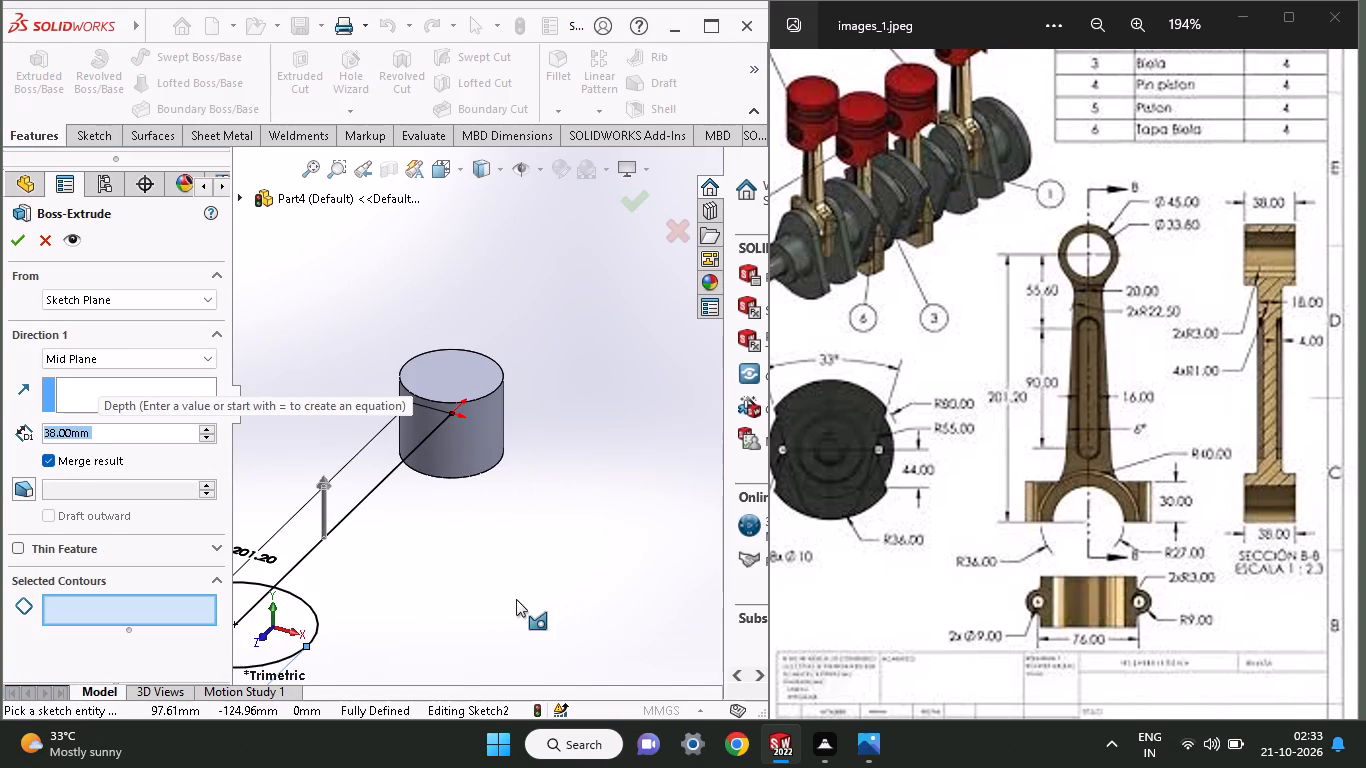
{"action": "middle_click_drag", "start_coordinate": [516, 599], "coordinate": [530, 642]}
{"action": "scroll", "coordinate": [530, 642], "scroll_direction": "up", "scroll_amount": 3, "text": "ctrl"}
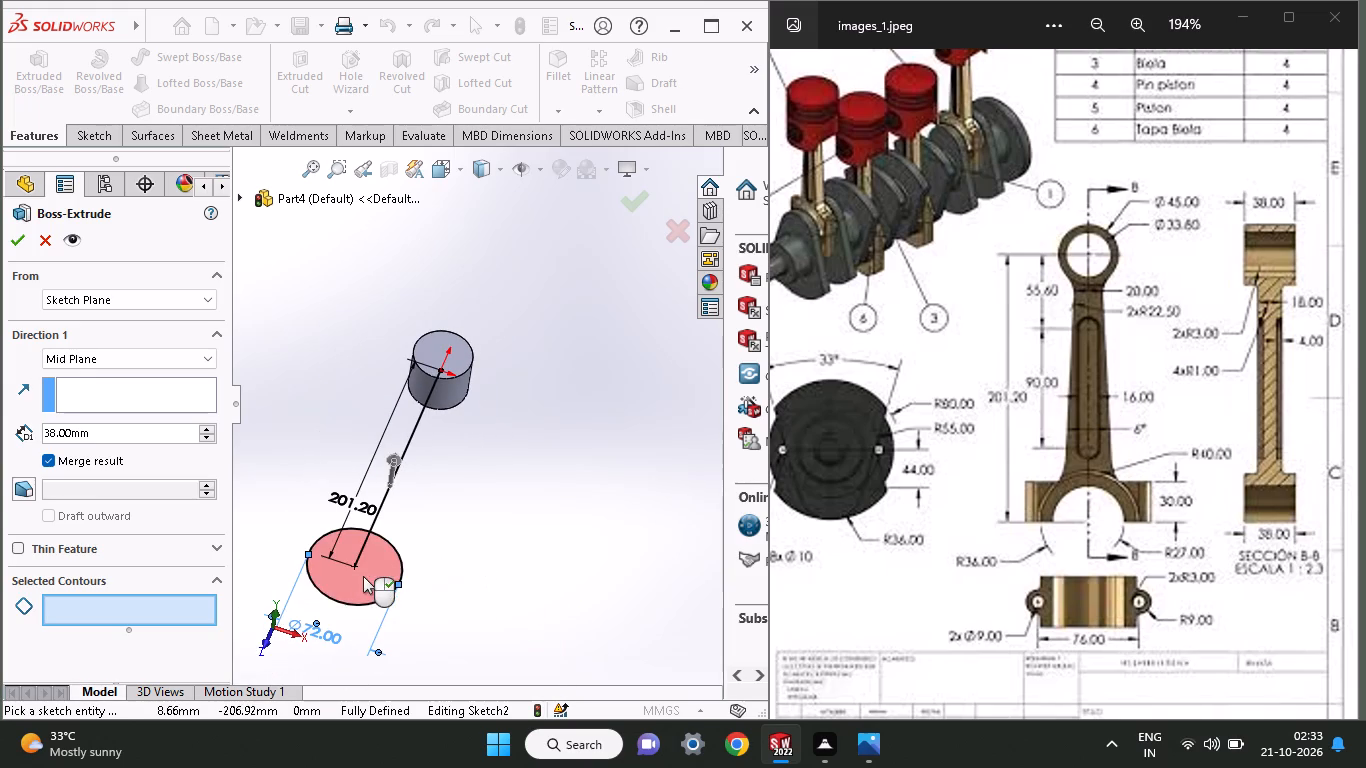
{"action": "left_click", "coordinate": [363, 576]}
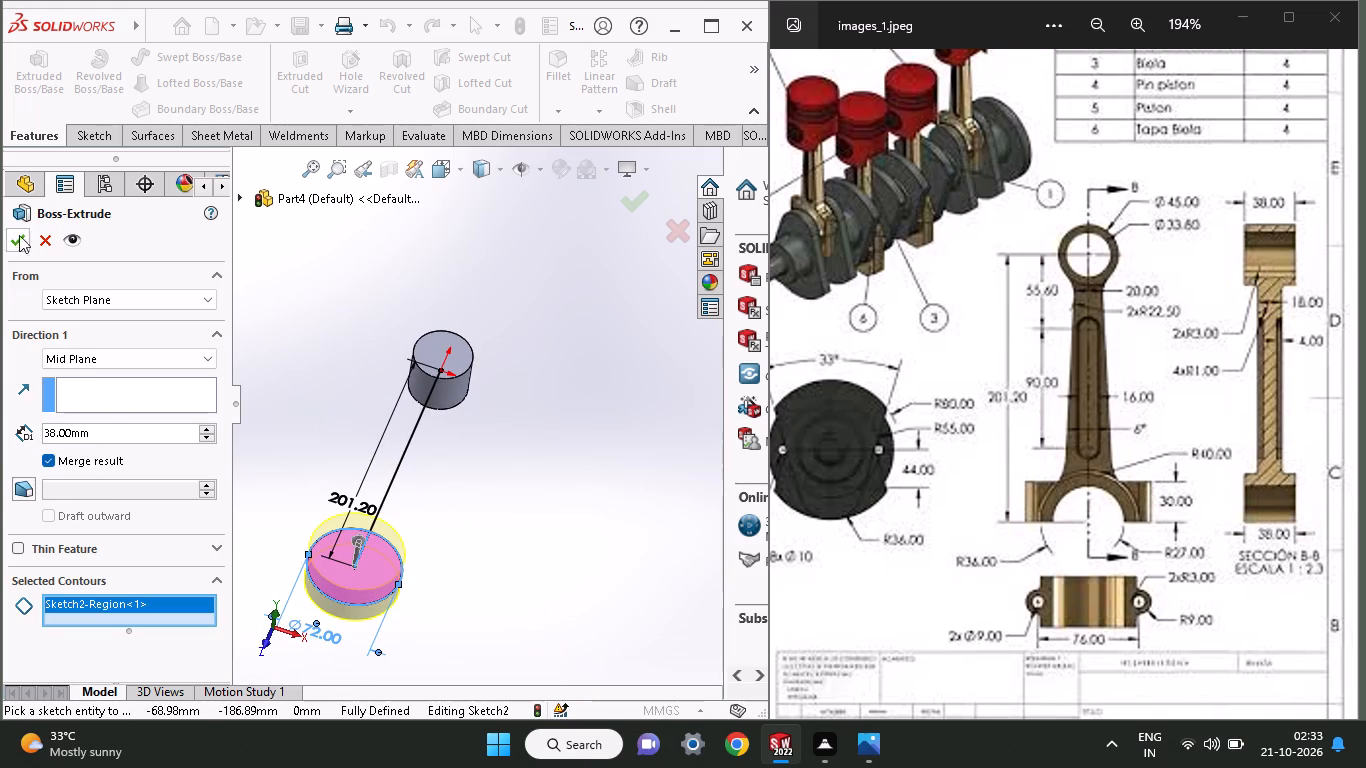
{"action": "left_click", "coordinate": [17, 243]}
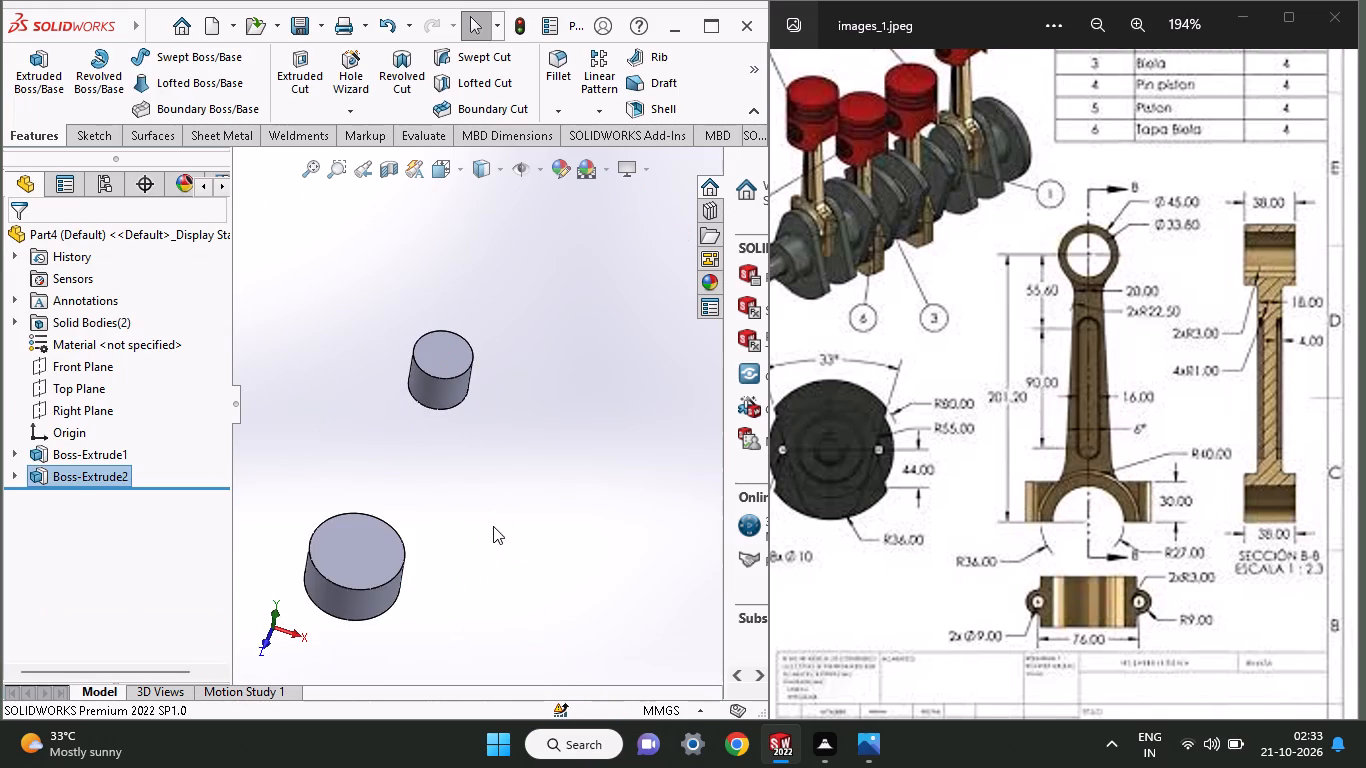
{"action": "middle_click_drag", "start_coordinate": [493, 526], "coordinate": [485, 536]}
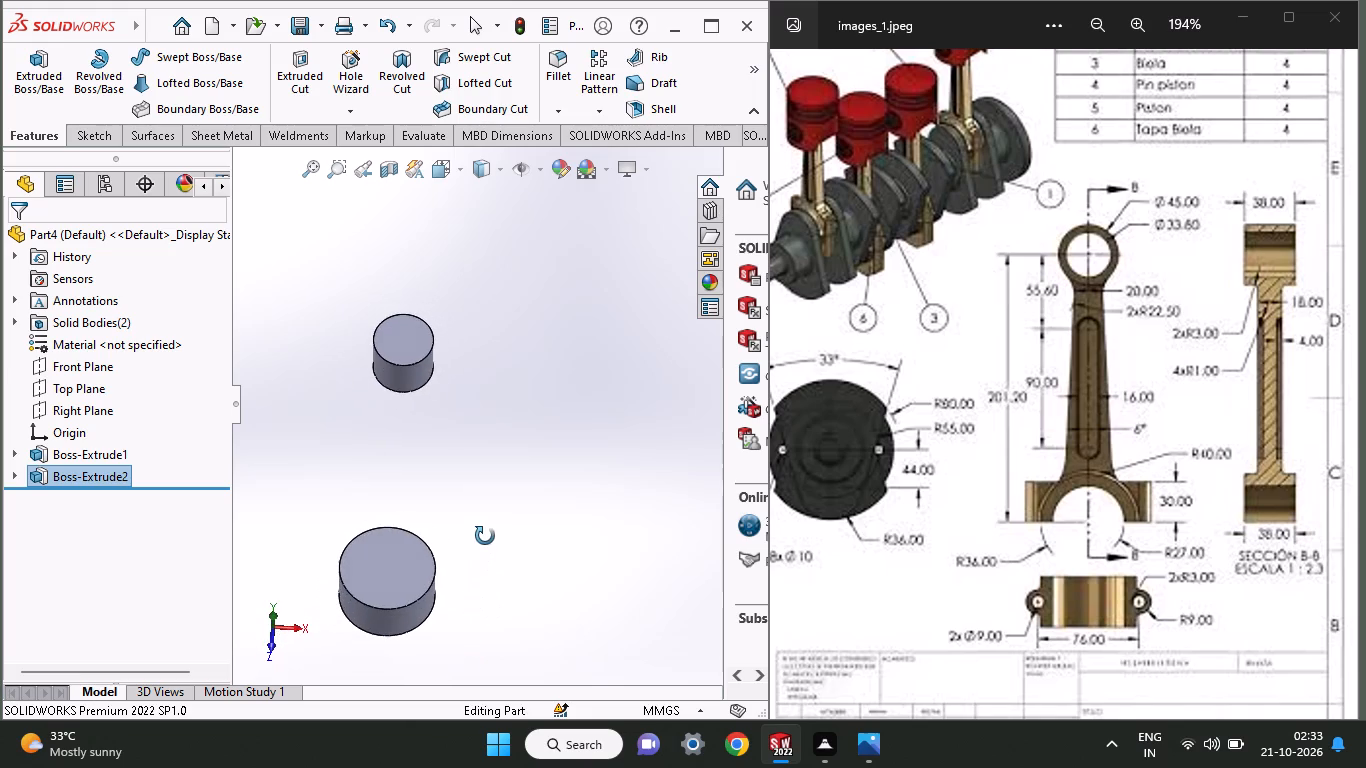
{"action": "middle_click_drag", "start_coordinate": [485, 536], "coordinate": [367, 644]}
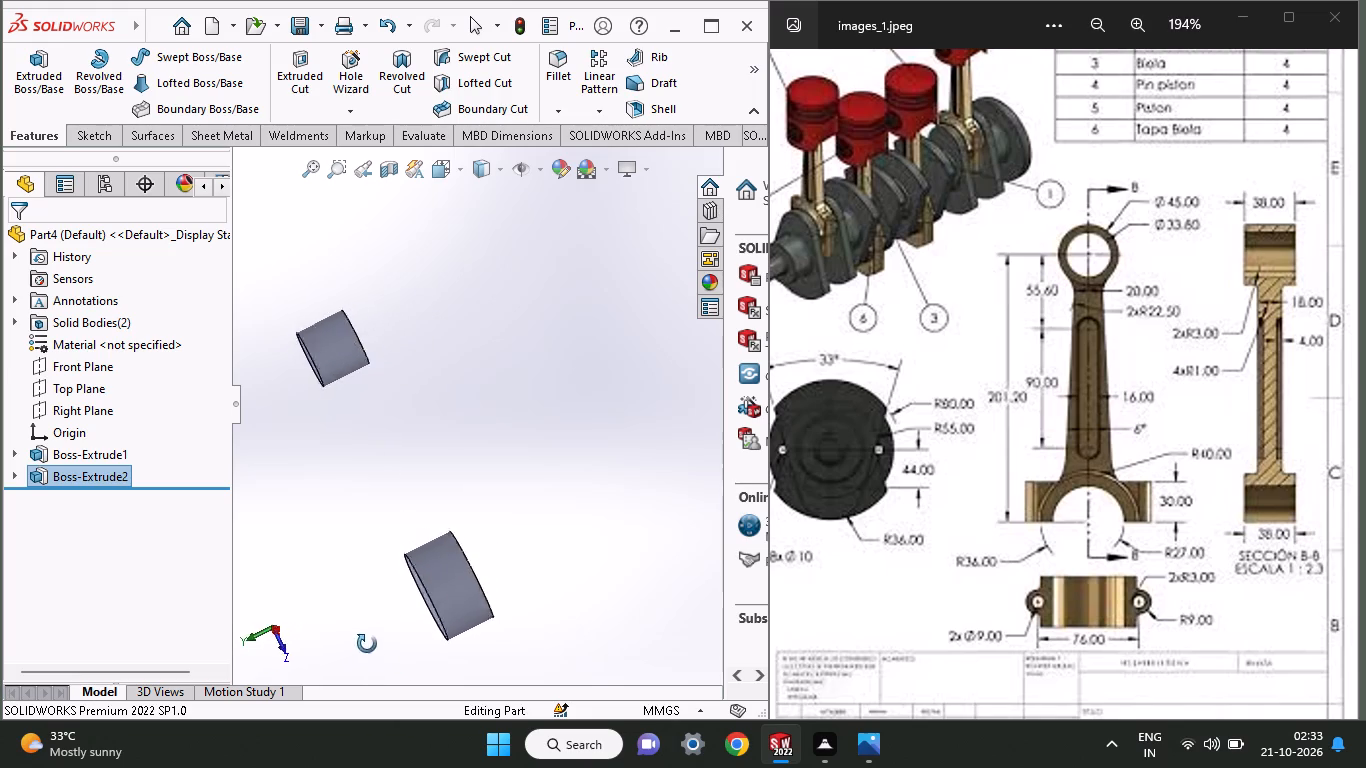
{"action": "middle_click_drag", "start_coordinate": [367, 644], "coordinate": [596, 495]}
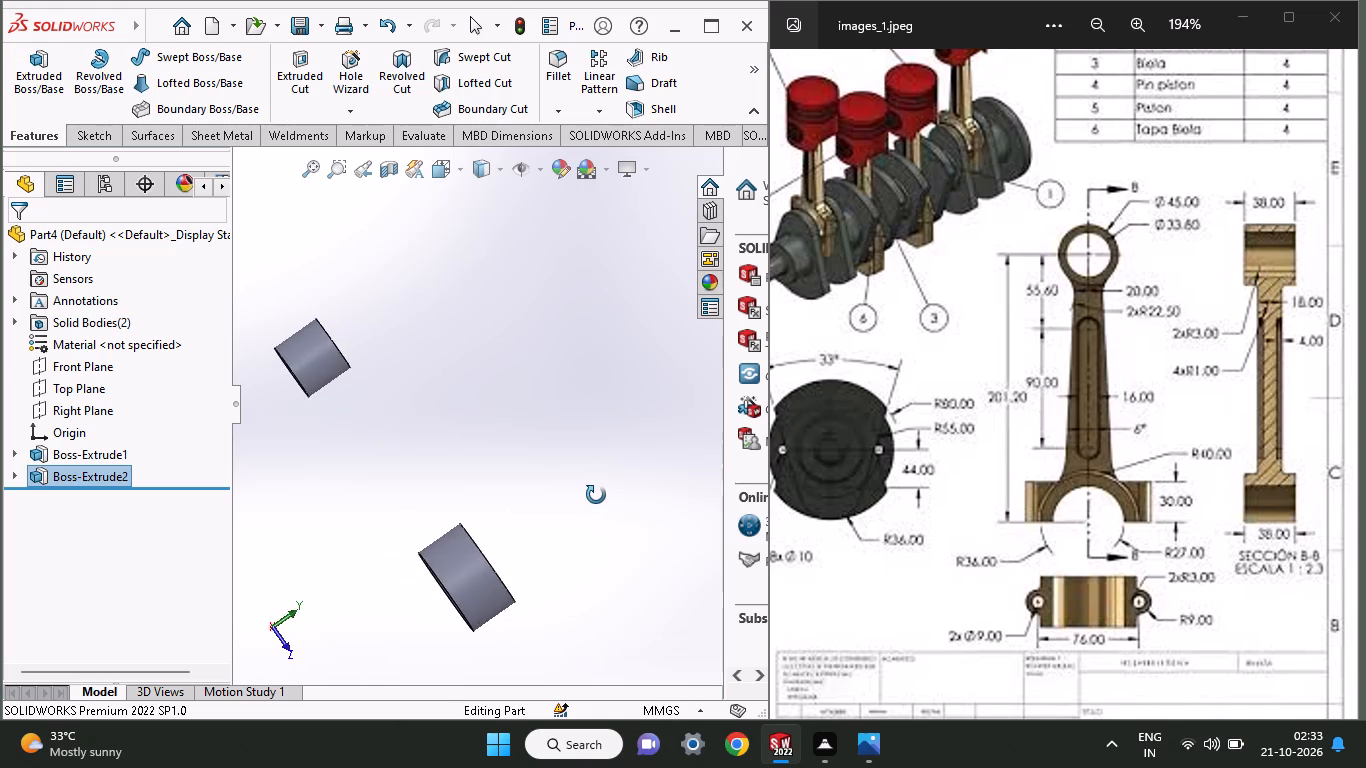
On the Top Plane, sketch a vertical line from the small-end centre at the origin to the big-end centre.
{"action": "middle_click_drag", "start_coordinate": [596, 495], "coordinate": [512, 631]}
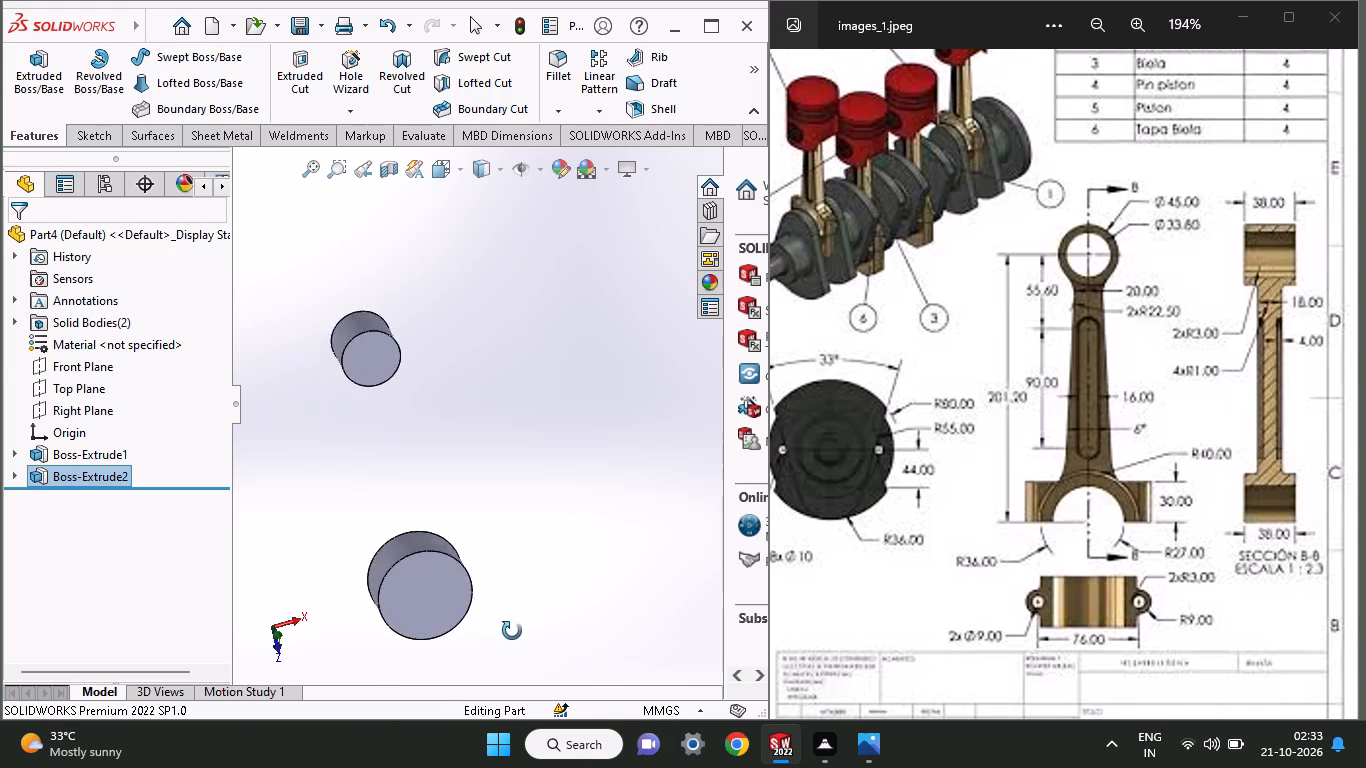
{"action": "middle_click_drag", "start_coordinate": [512, 631], "coordinate": [496, 595]}
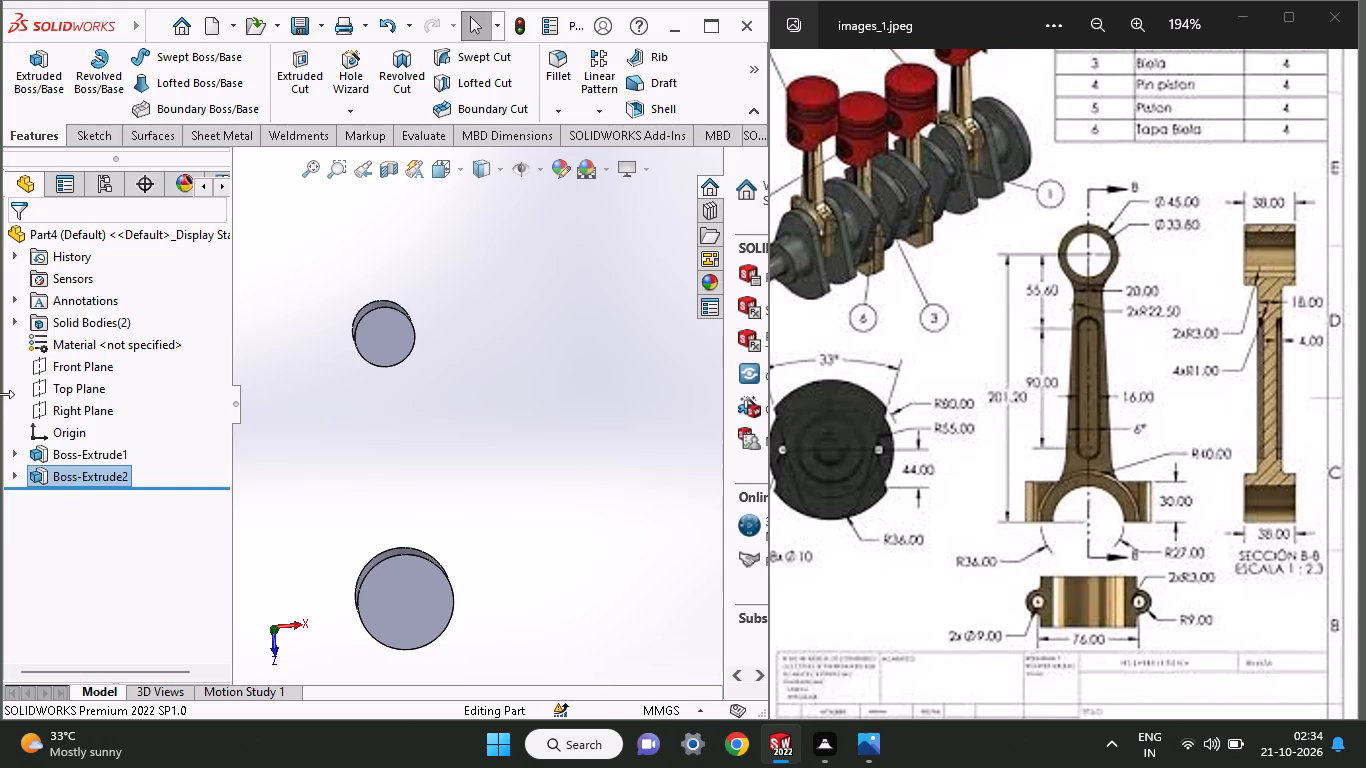
{"action": "left_click", "coordinate": [91, 396]}
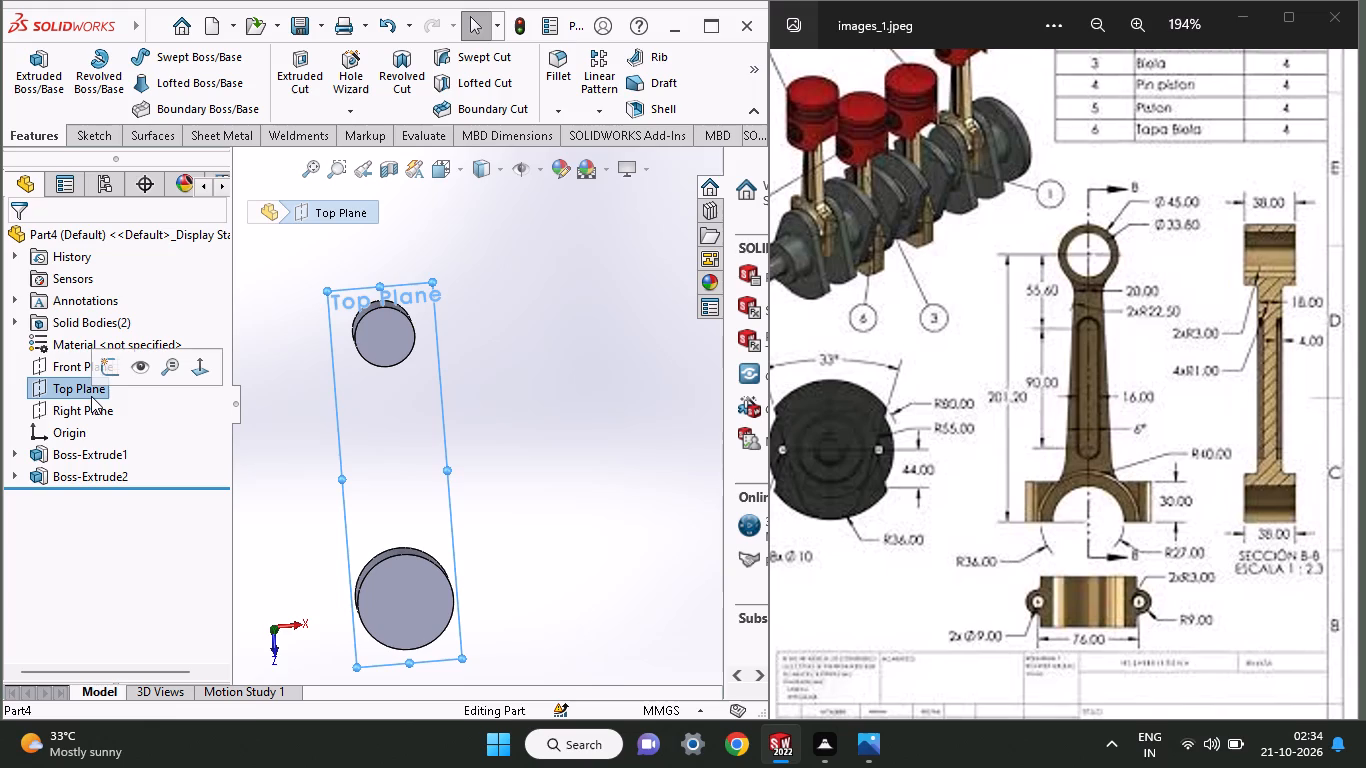
{"action": "left_click", "coordinate": [101, 368]}
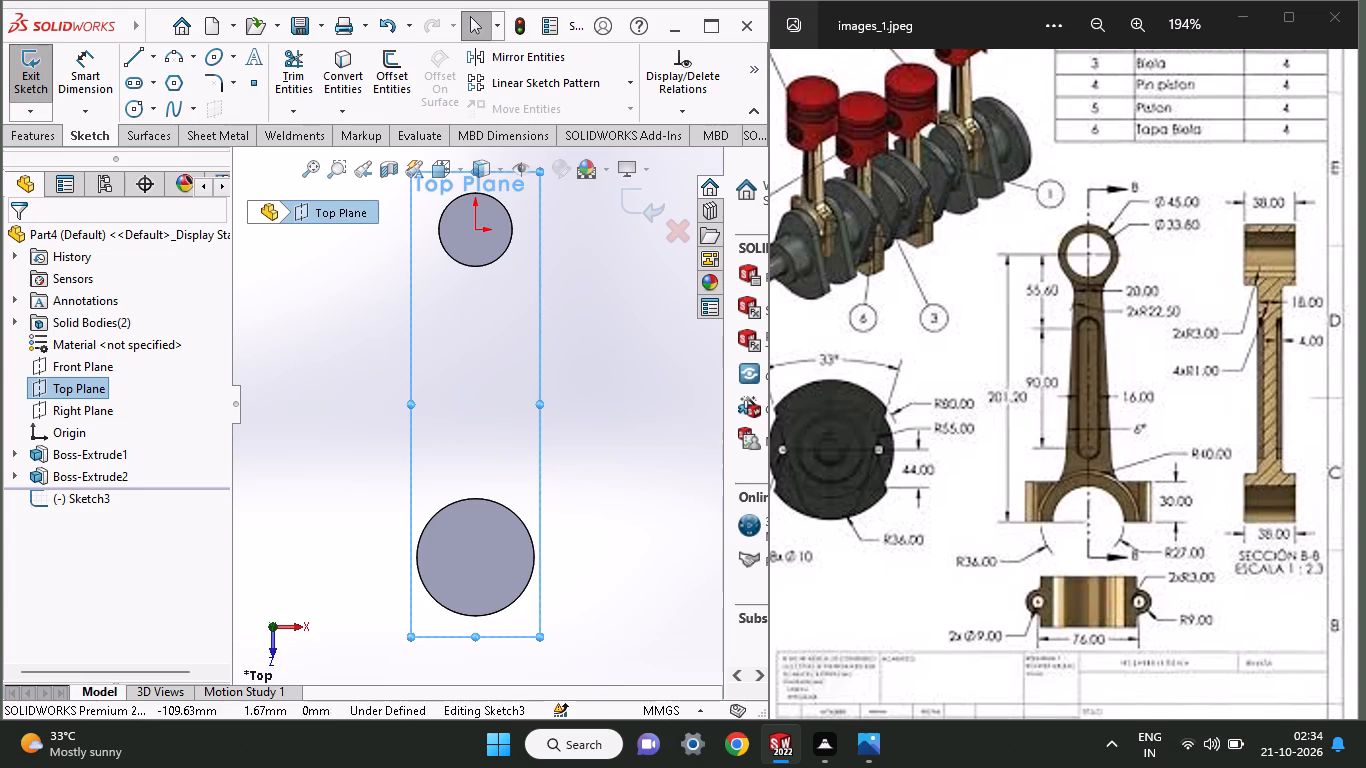
{"action": "left_click", "coordinate": [136, 56]}
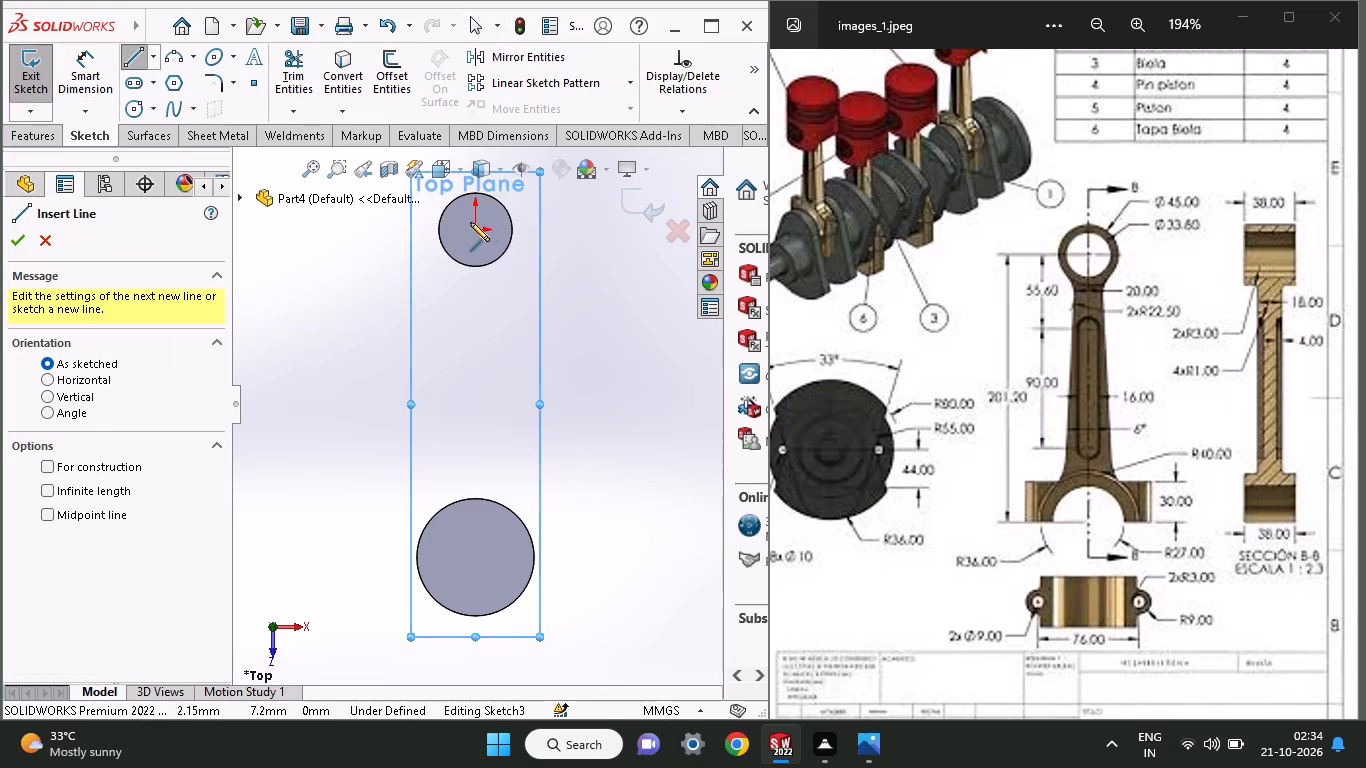
{"action": "left_click", "coordinate": [478, 234]}
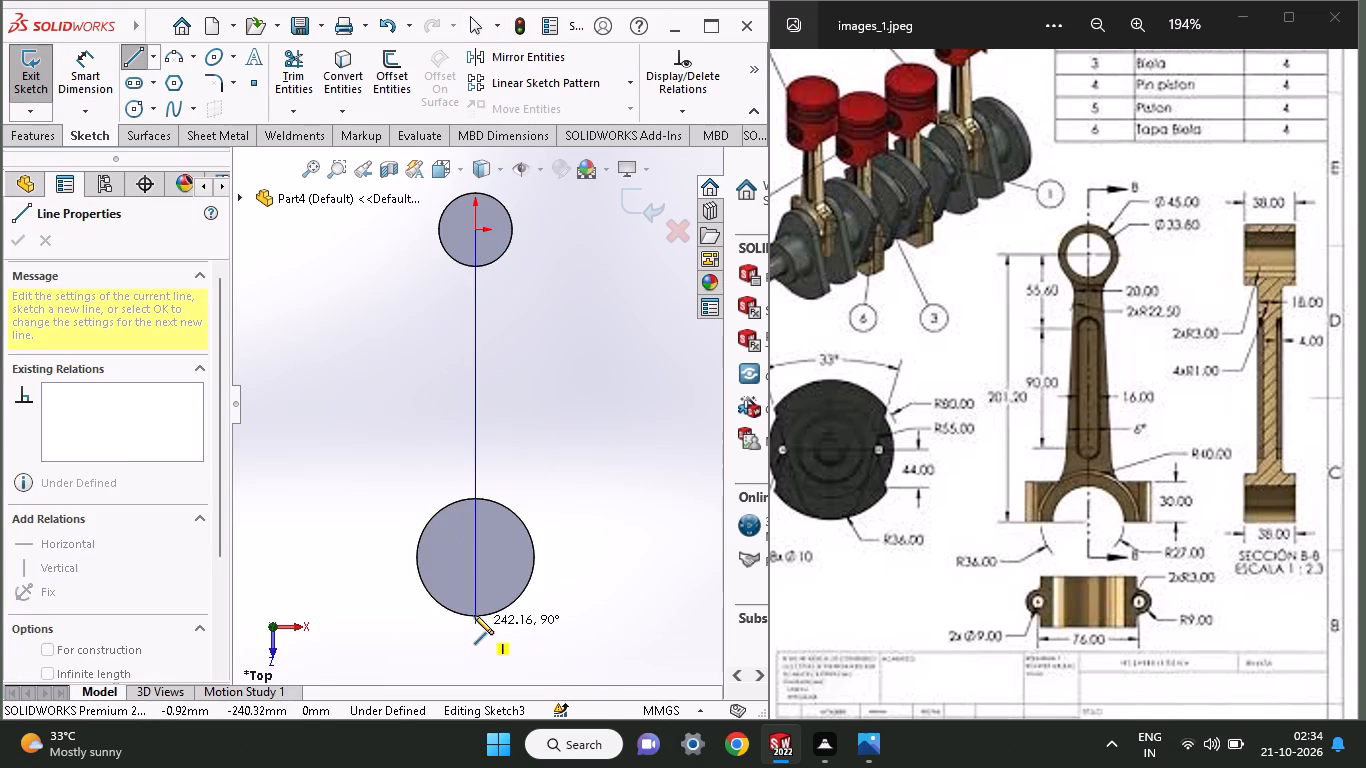
{"action": "left_click", "coordinate": [476, 556]}
{"action": "right_click", "coordinate": [511, 420]}
{"action": "left_click", "coordinate": [538, 437]}
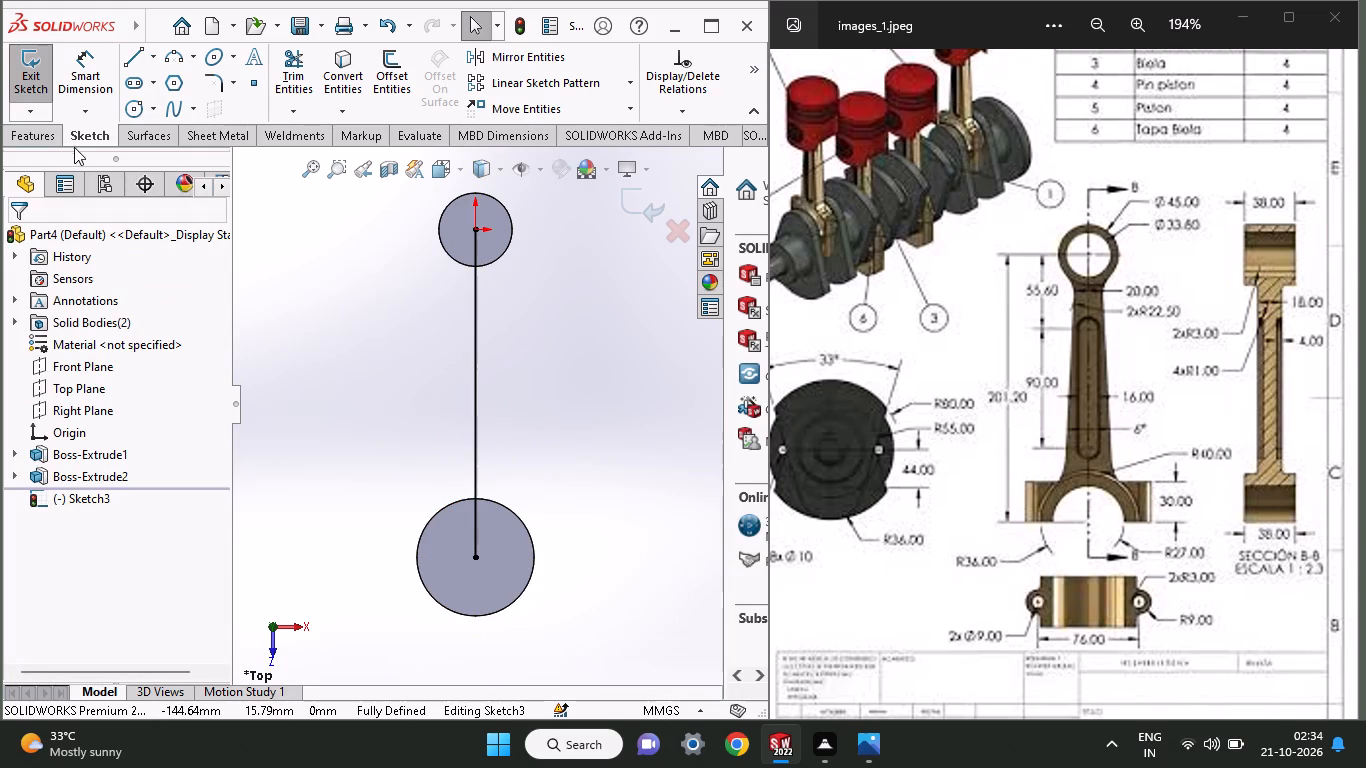
Offset the centre line bi-directionally by 10 mm to form both sides of the rod shank.
{"action": "left_click", "coordinate": [389, 67]}
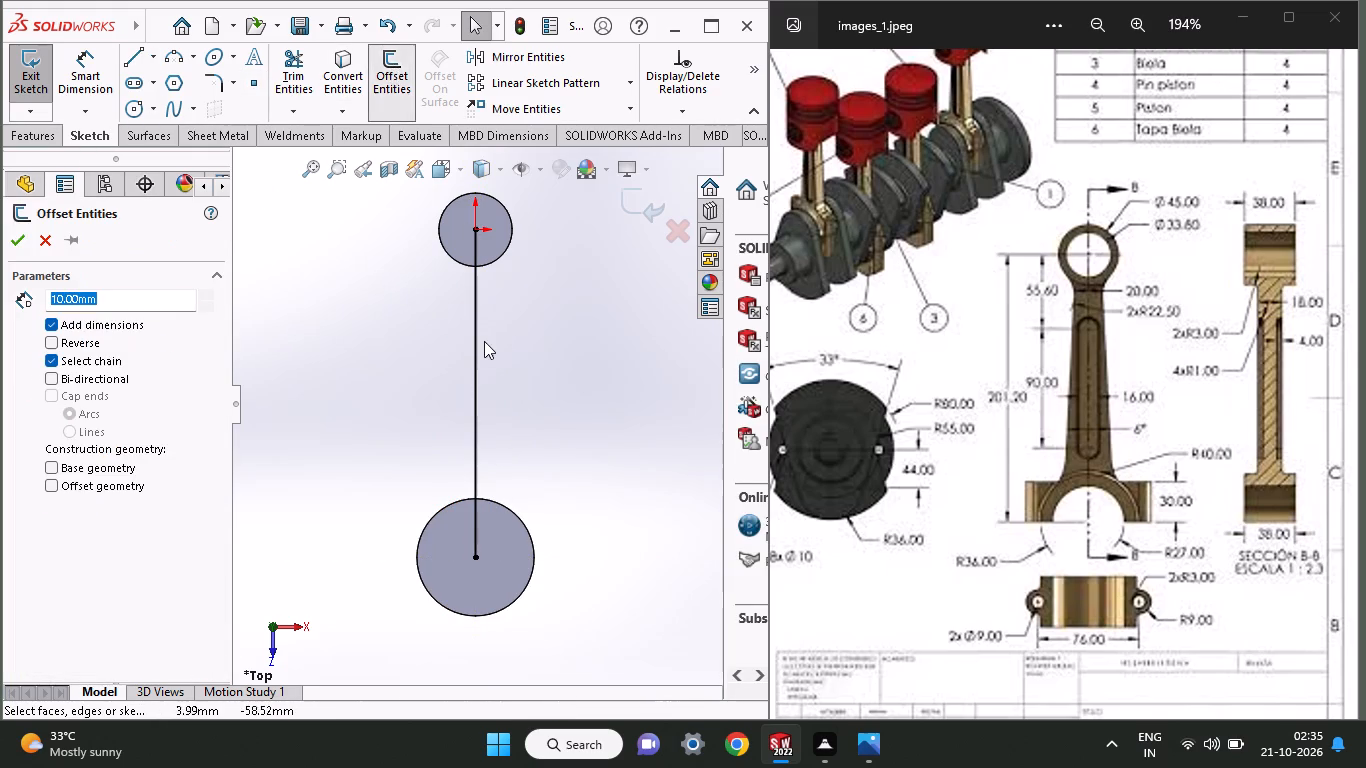
{"action": "left_click", "coordinate": [474, 320]}
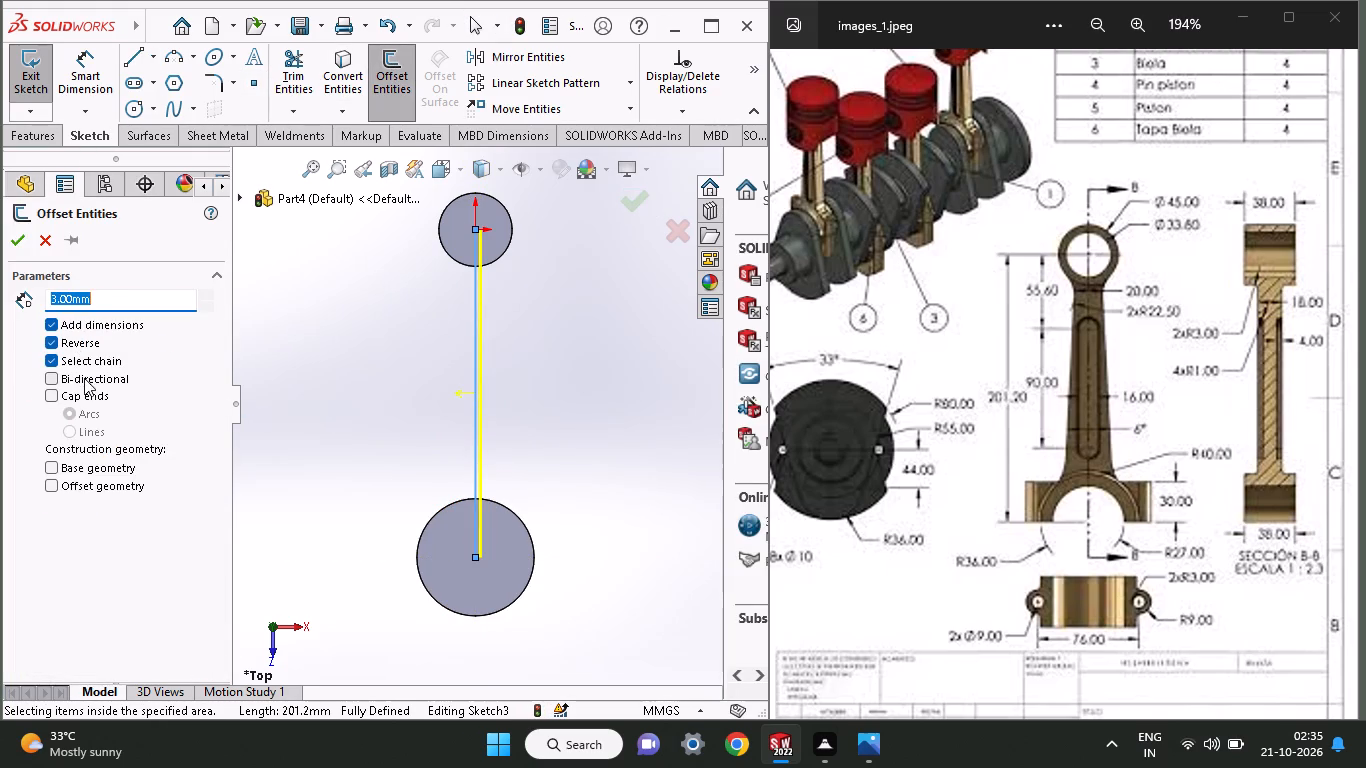
{"action": "left_click_drag", "start_coordinate": [85, 382], "coordinate": [77, 366]}
{"action": "left_click_drag", "start_coordinate": [105, 292], "coordinate": [0, 304]}
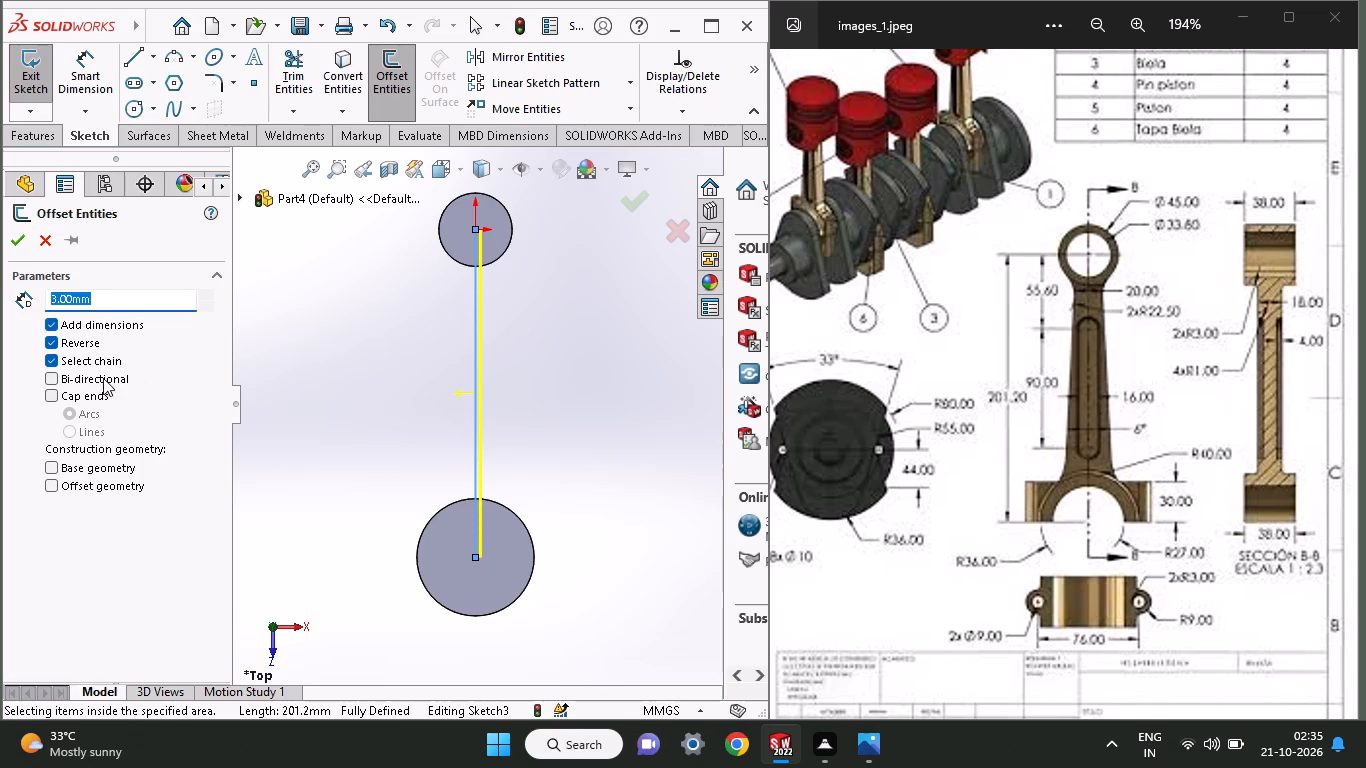
{"action": "left_click", "coordinate": [103, 378]}
{"action": "left_click_drag", "start_coordinate": [117, 295], "coordinate": [17, 306]}
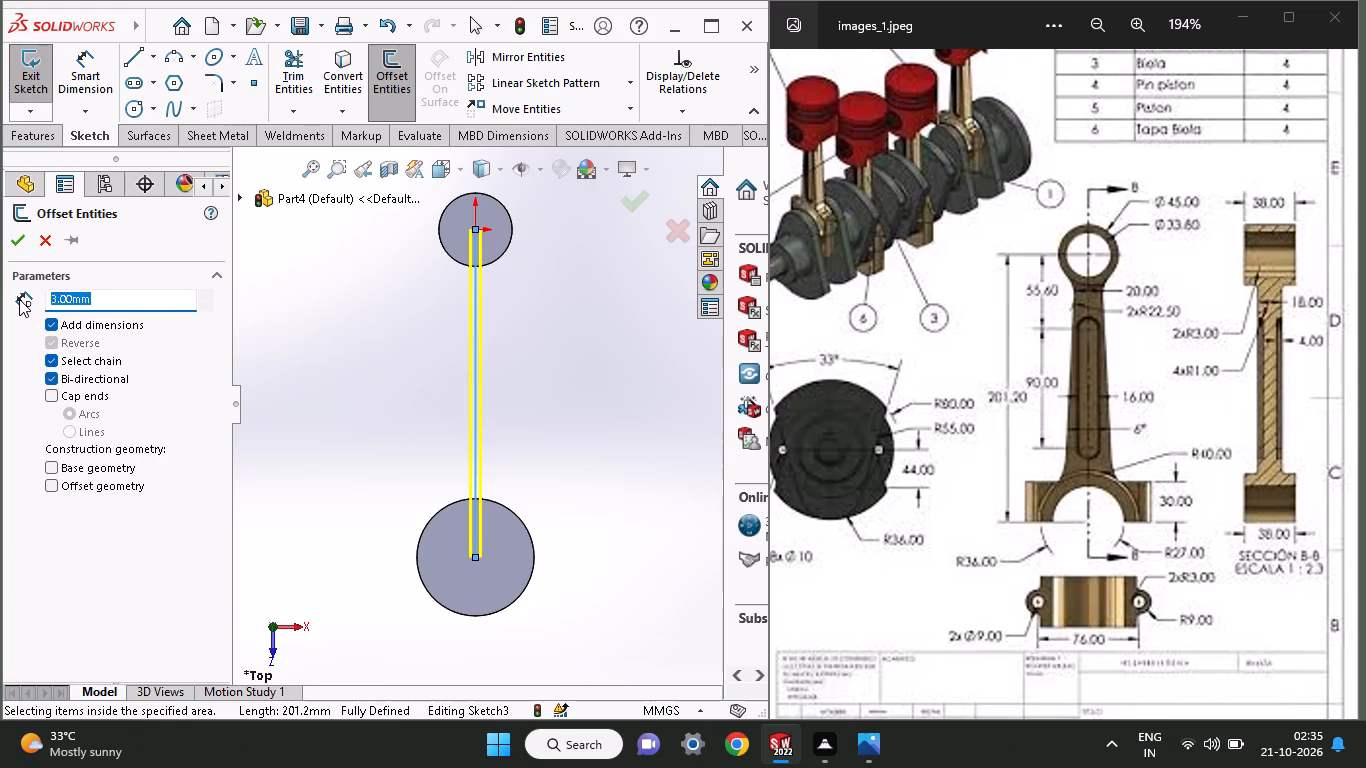
{"action": "type", "text": "10"}
{"action": "key", "text": "Return"}
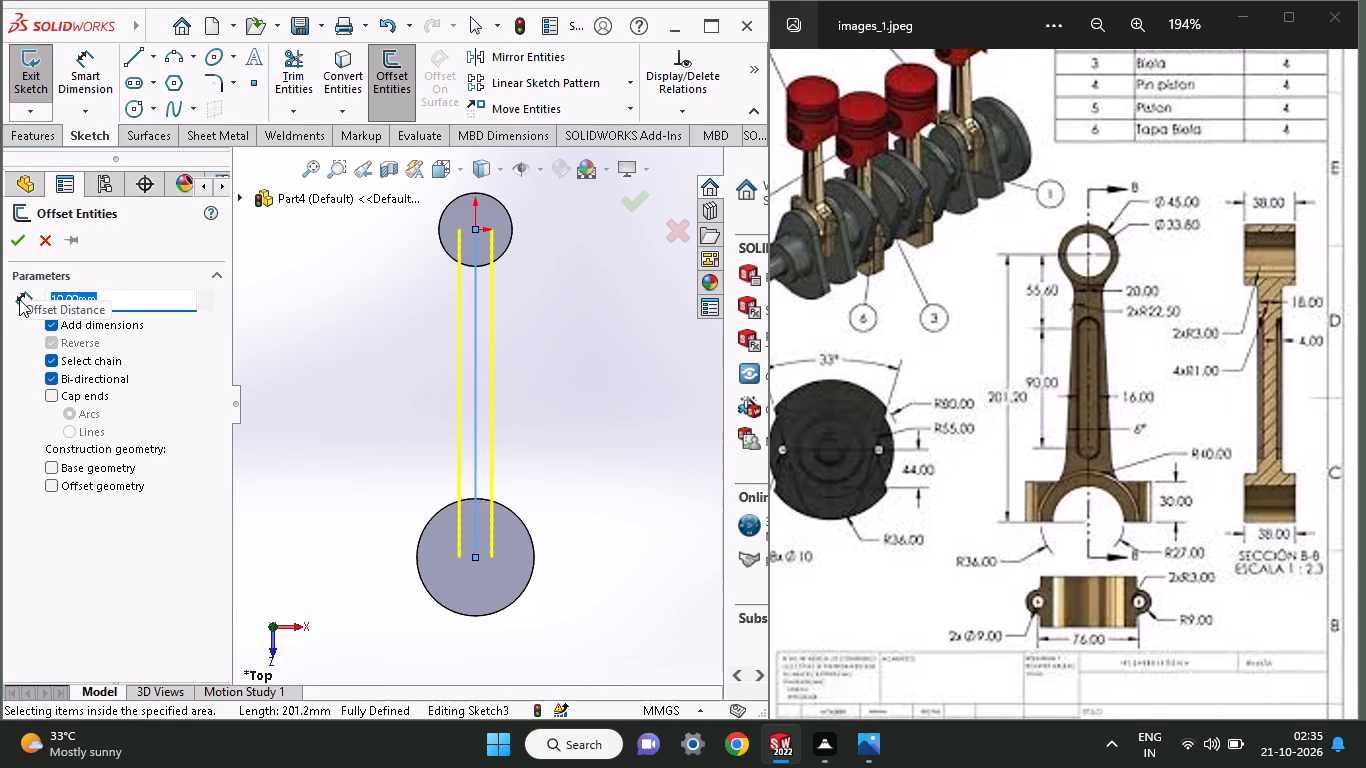
{"action": "left_click", "coordinate": [15, 238]}
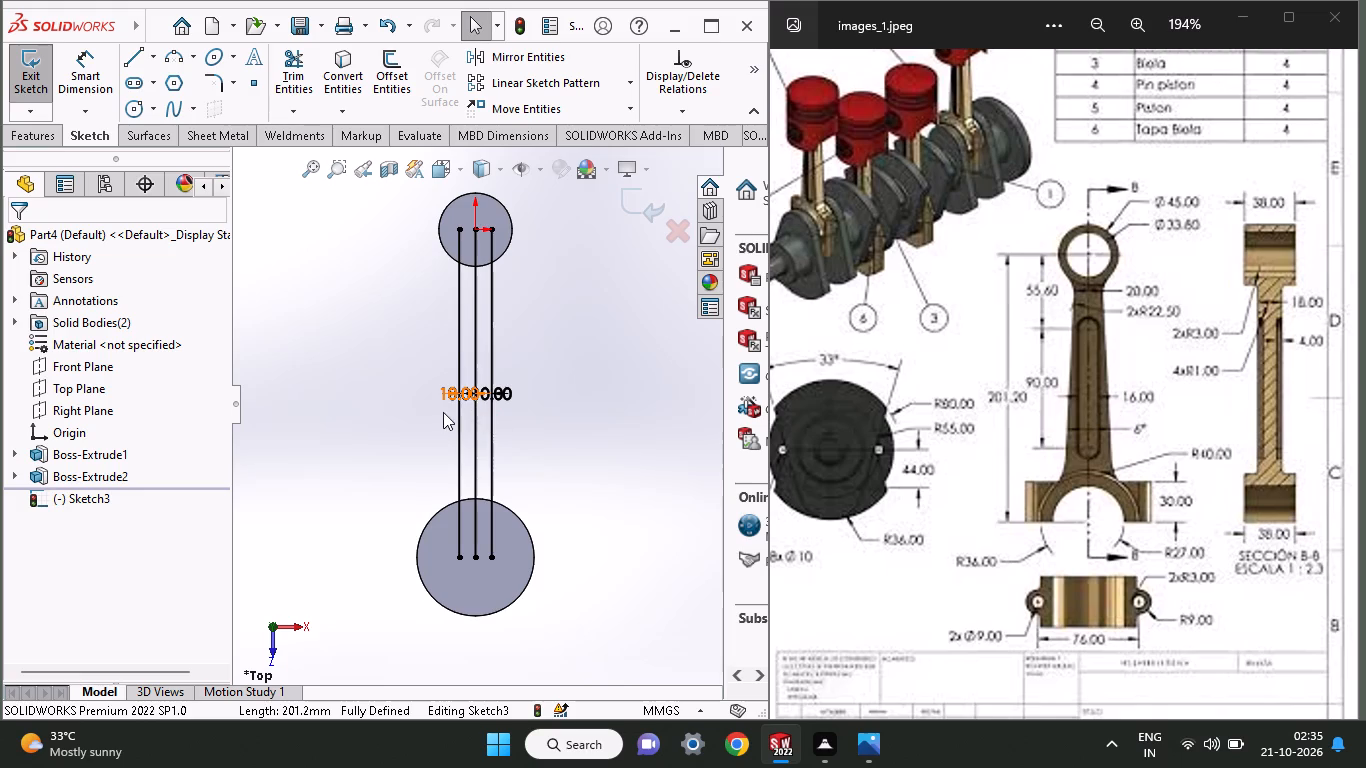
Sketch a circle centred on the origin that coincides with the small-end cylinder's outer edge.
{"action": "scroll", "coordinate": [518, 460], "scroll_direction": "down", "scroll_amount": 3, "text": "ctrl"}
{"action": "scroll", "coordinate": [519, 460], "scroll_direction": "up", "scroll_amount": 3, "text": "ctrl"}
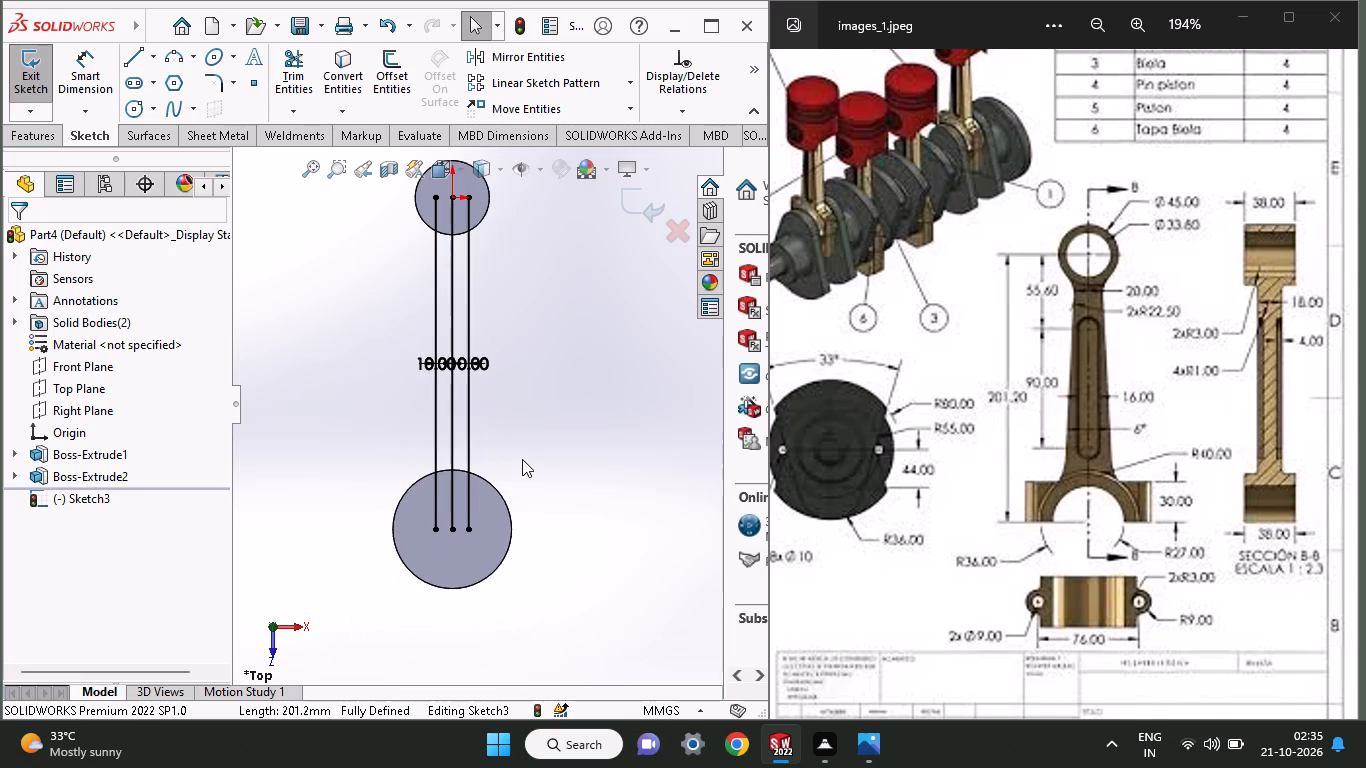
{"action": "scroll", "coordinate": [1273, 506], "scroll_direction": "down", "scroll_amount": 1, "text": "ctrl"}
{"action": "scroll", "coordinate": [1116, 444], "scroll_direction": "down", "scroll_amount": 2, "text": "ctrl"}
{"action": "scroll", "coordinate": [1130, 443], "scroll_direction": "up", "scroll_amount": 4, "text": "ctrl"}
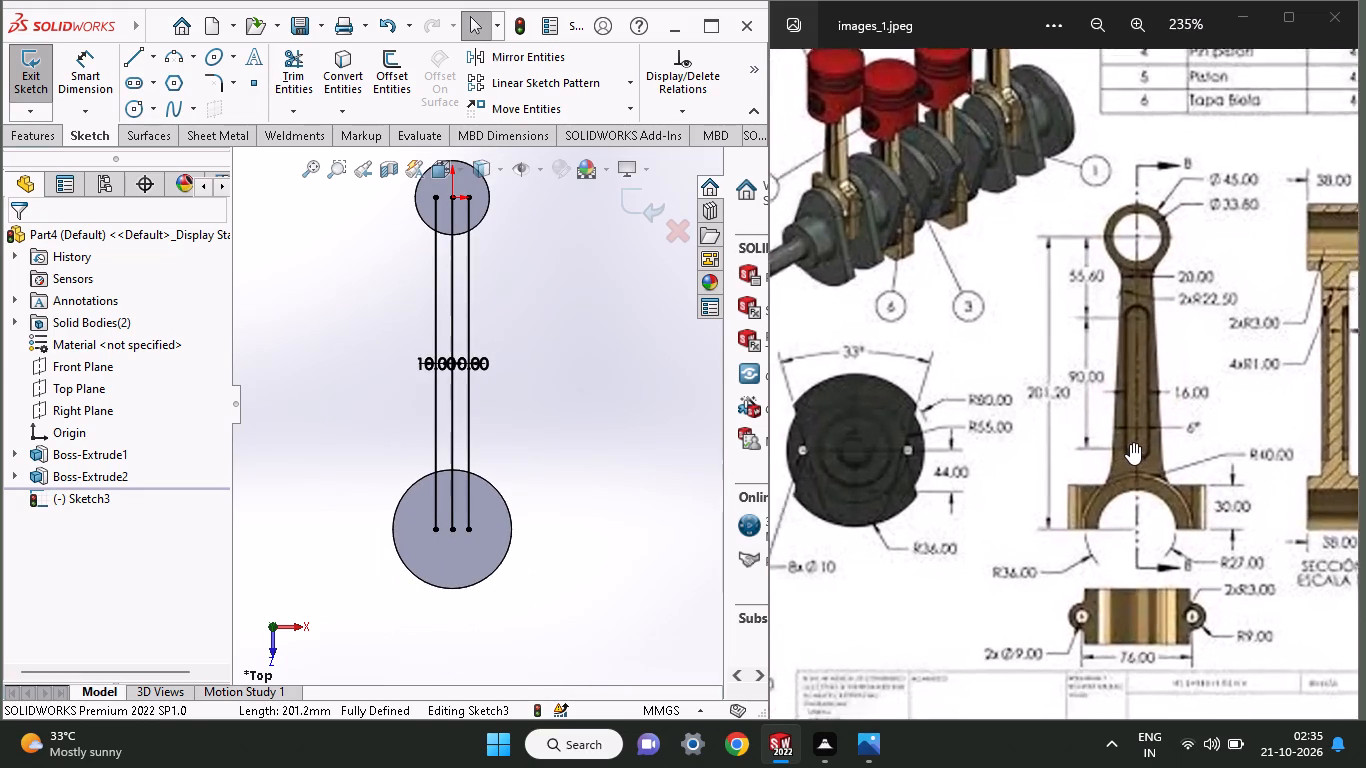
{"action": "scroll", "coordinate": [1130, 443], "scroll_direction": "up", "scroll_amount": 2, "text": "ctrl"}
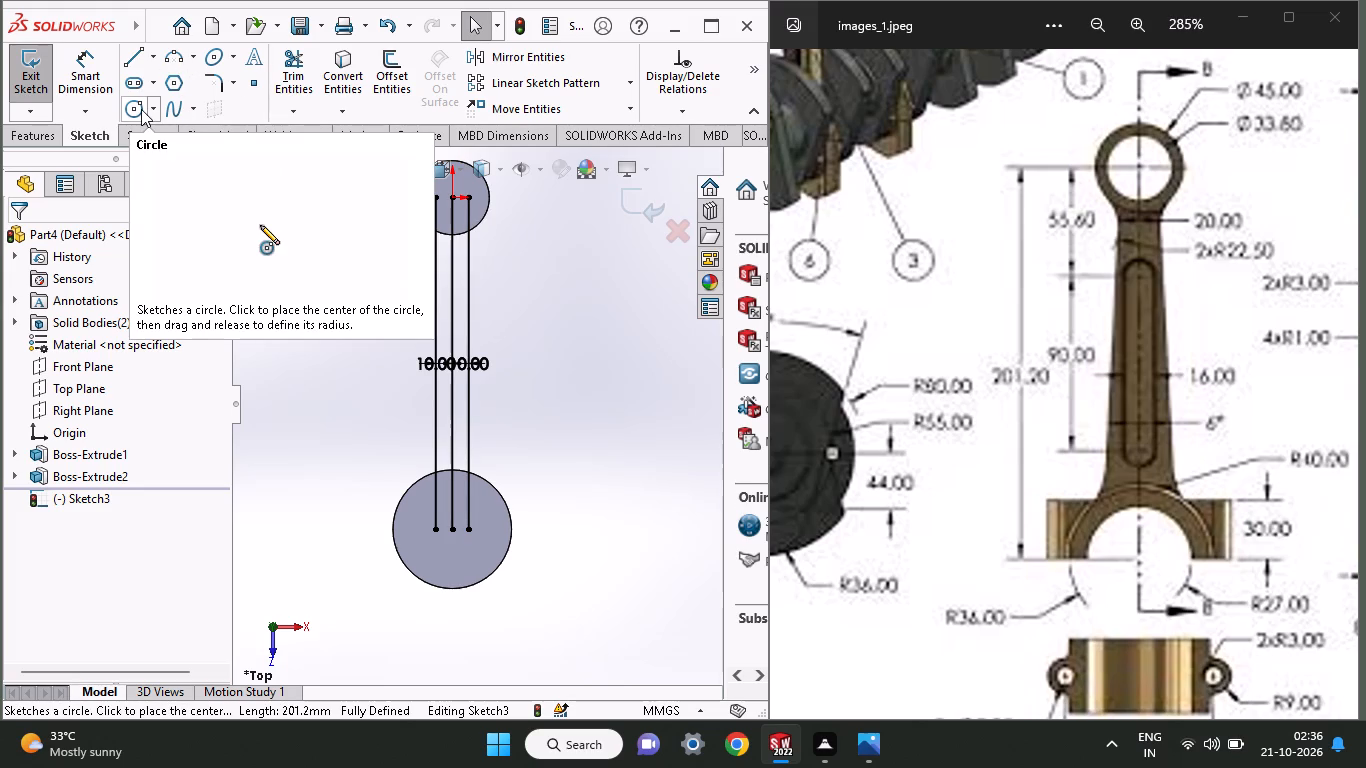
{"action": "left_click", "coordinate": [219, 84]}
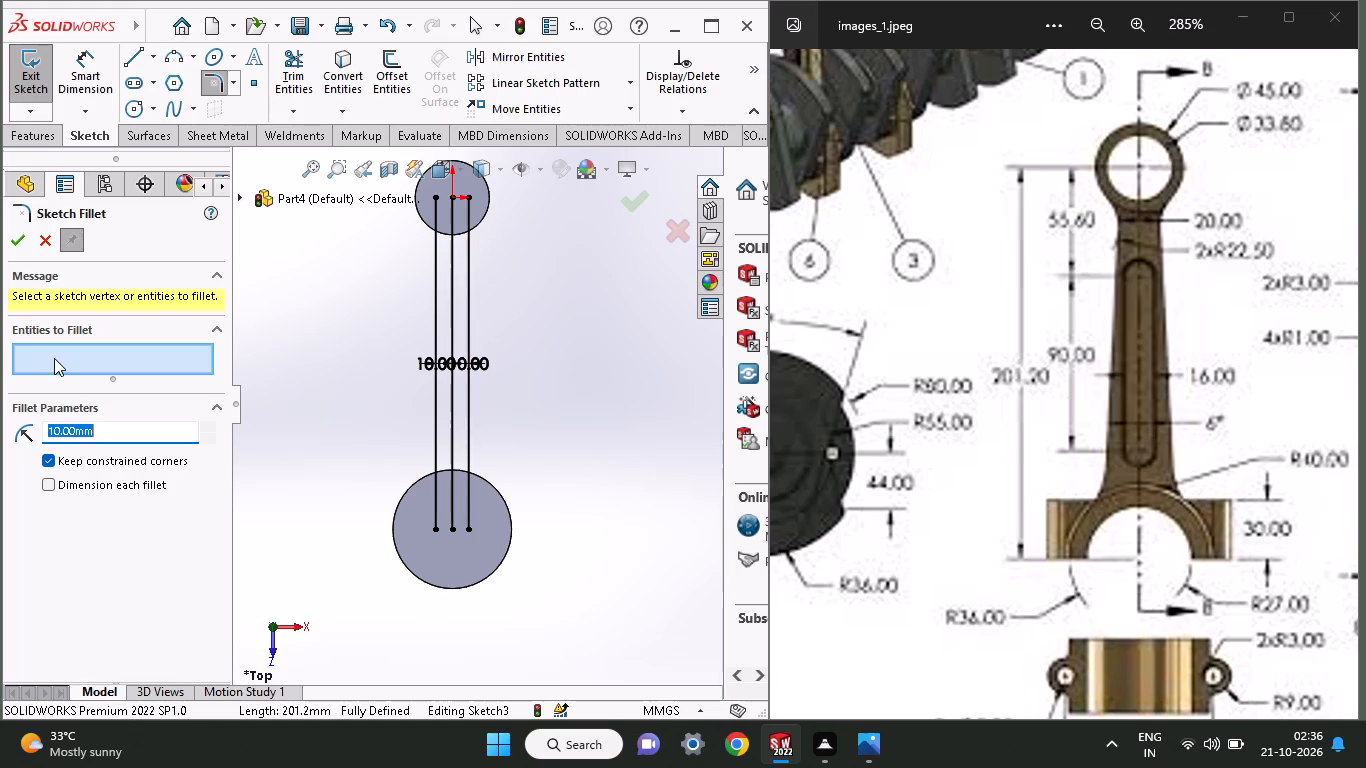
{"action": "left_click", "coordinate": [48, 237]}
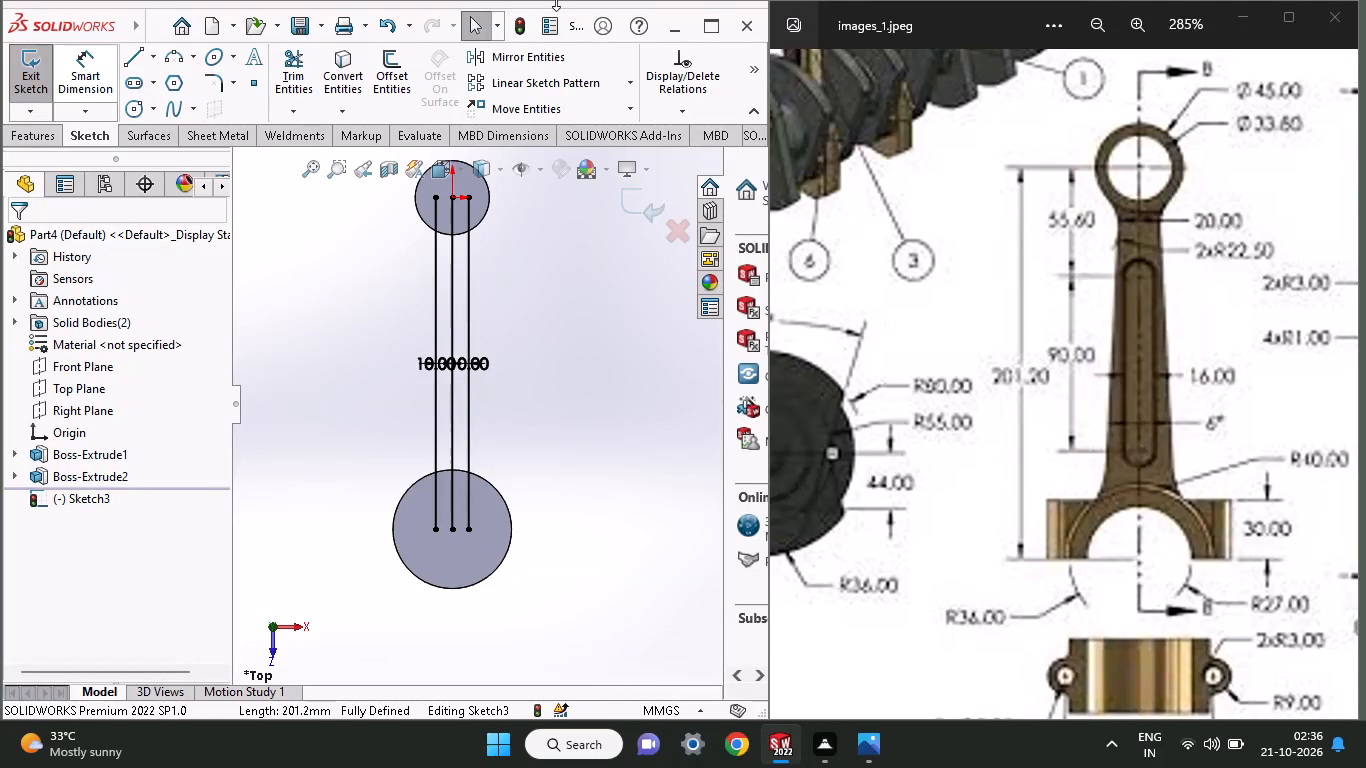
{"action": "left_click", "coordinate": [134, 111]}
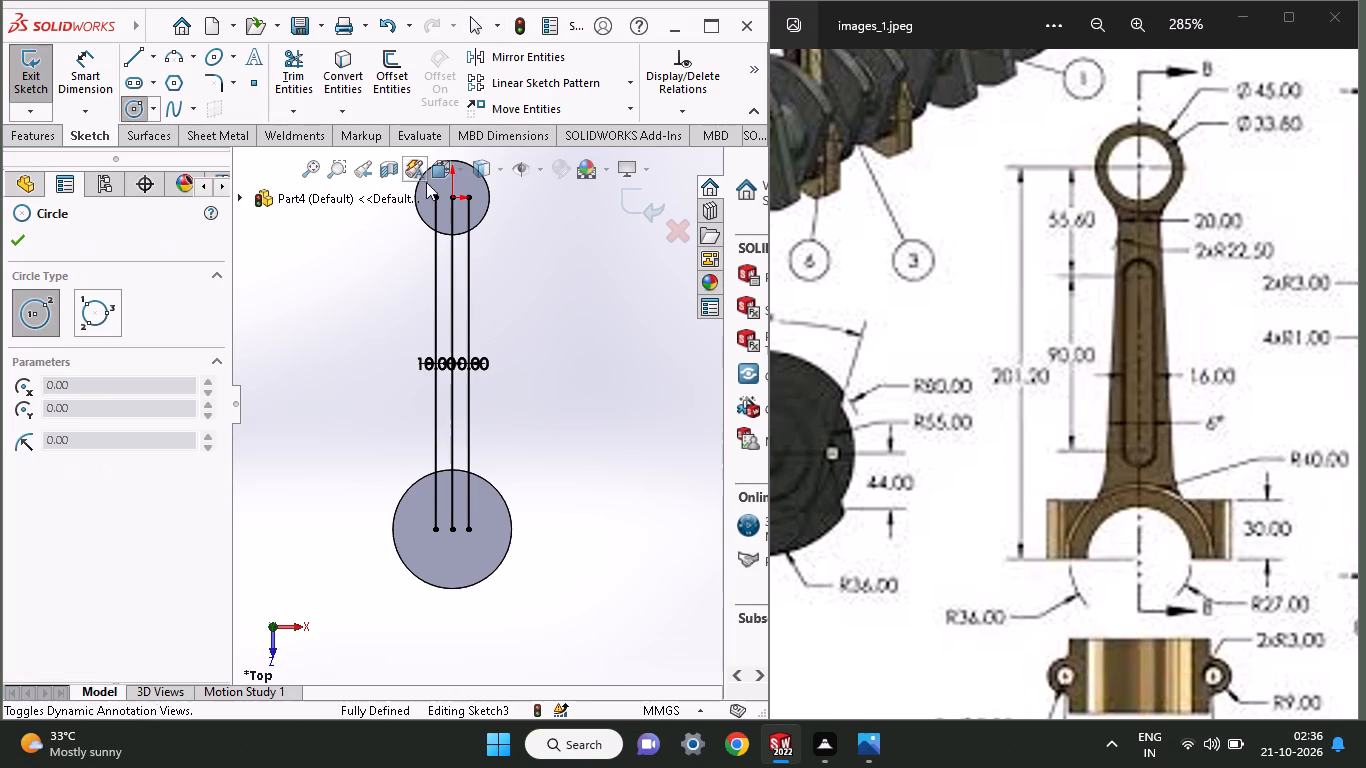
{"action": "left_click", "coordinate": [454, 197]}
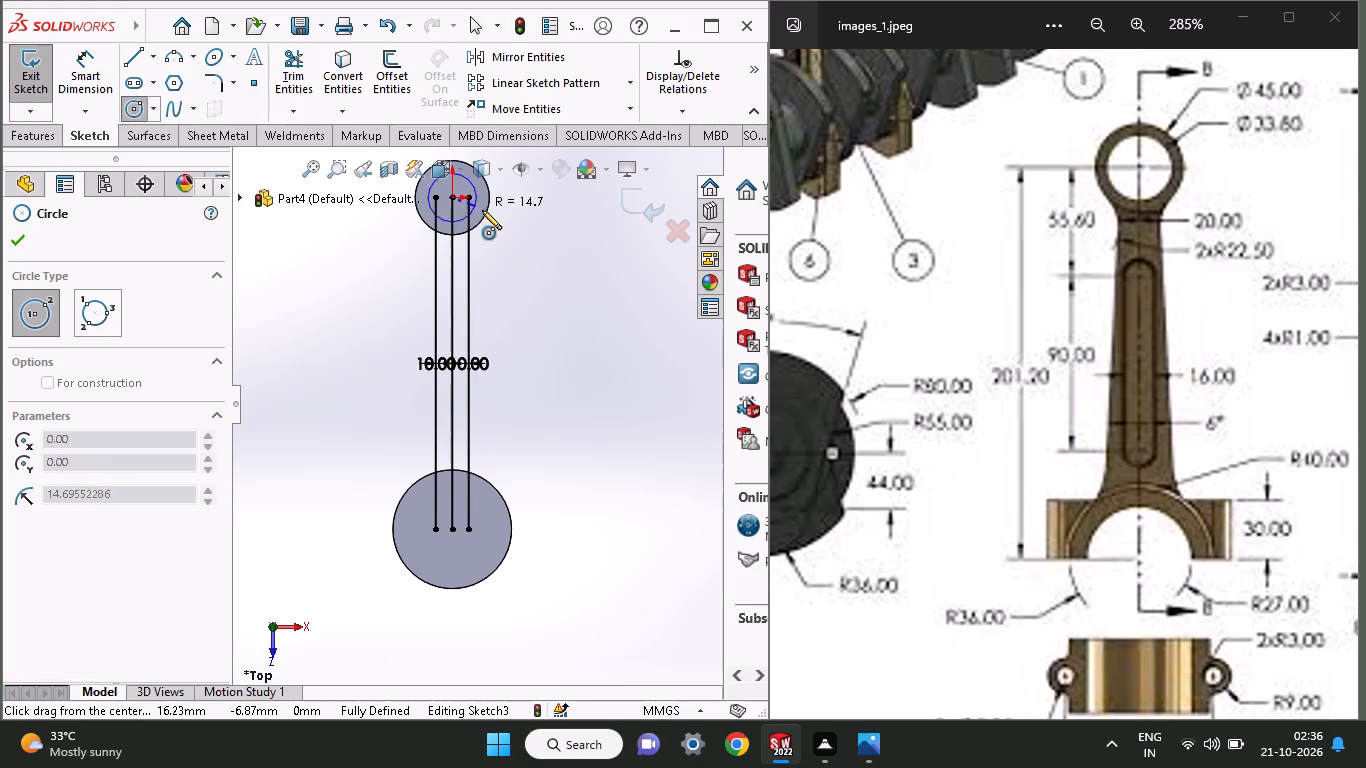
{"action": "left_click", "coordinate": [485, 214]}
{"action": "right_click", "coordinate": [496, 234]}
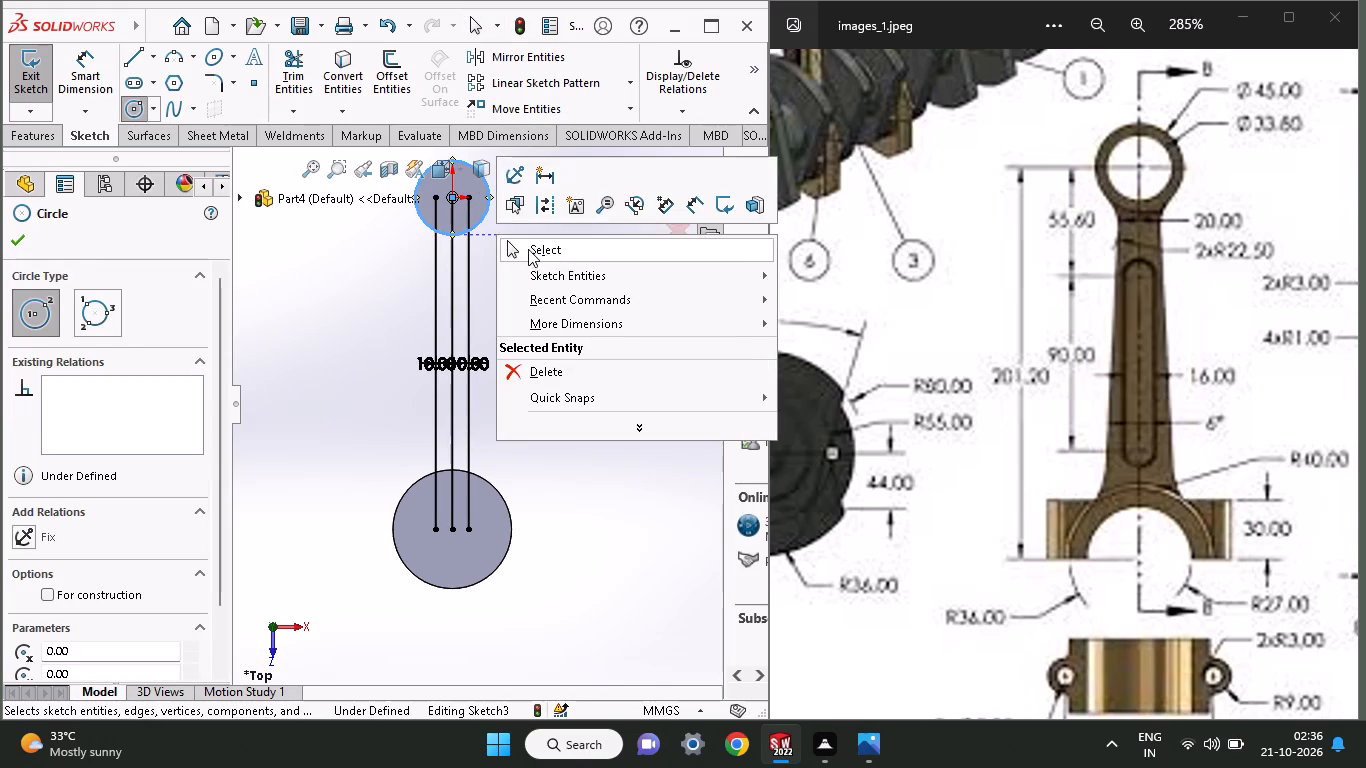
{"action": "left_click", "coordinate": [529, 249]}
Power-trim the portions of the three vertical lines that lie inside the small-end circle.
{"action": "left_click", "coordinate": [289, 71]}
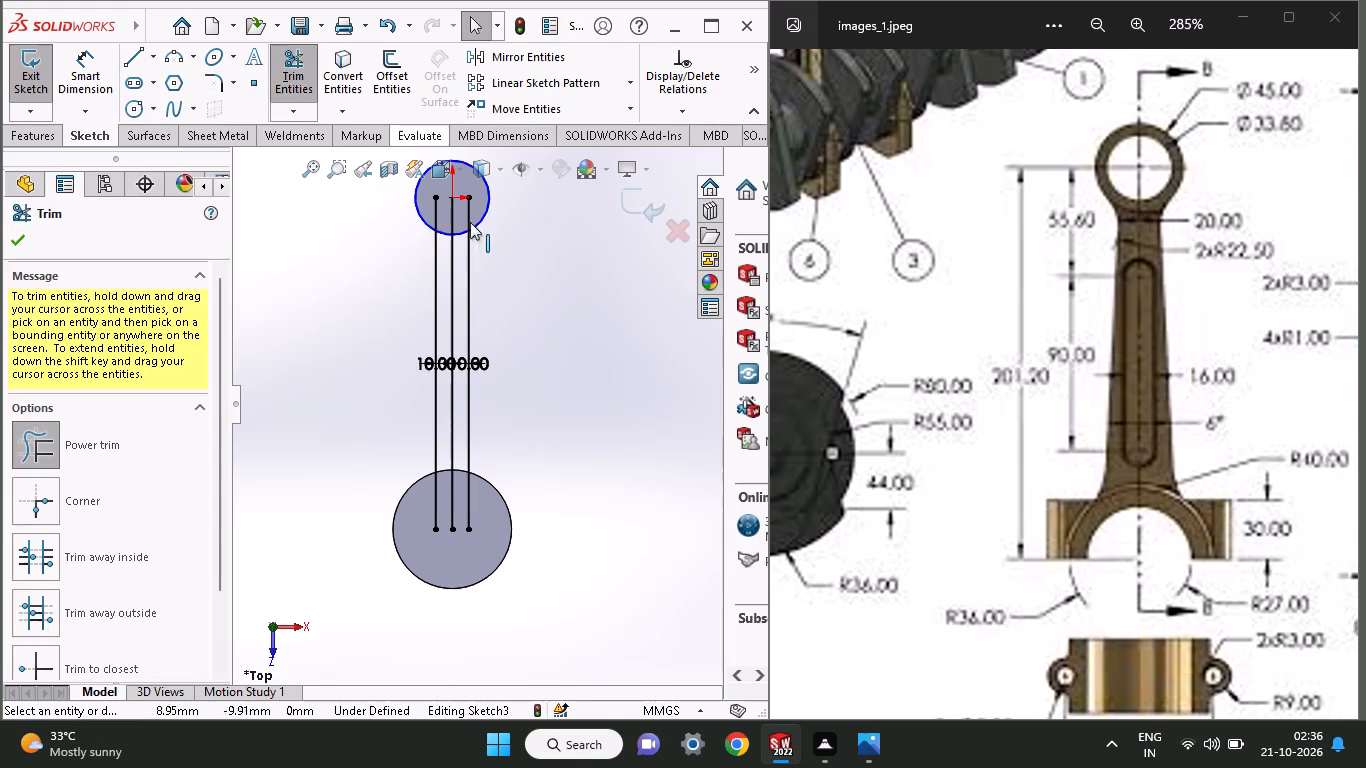
{"action": "left_click_drag", "start_coordinate": [425, 205], "coordinate": [468, 206]}
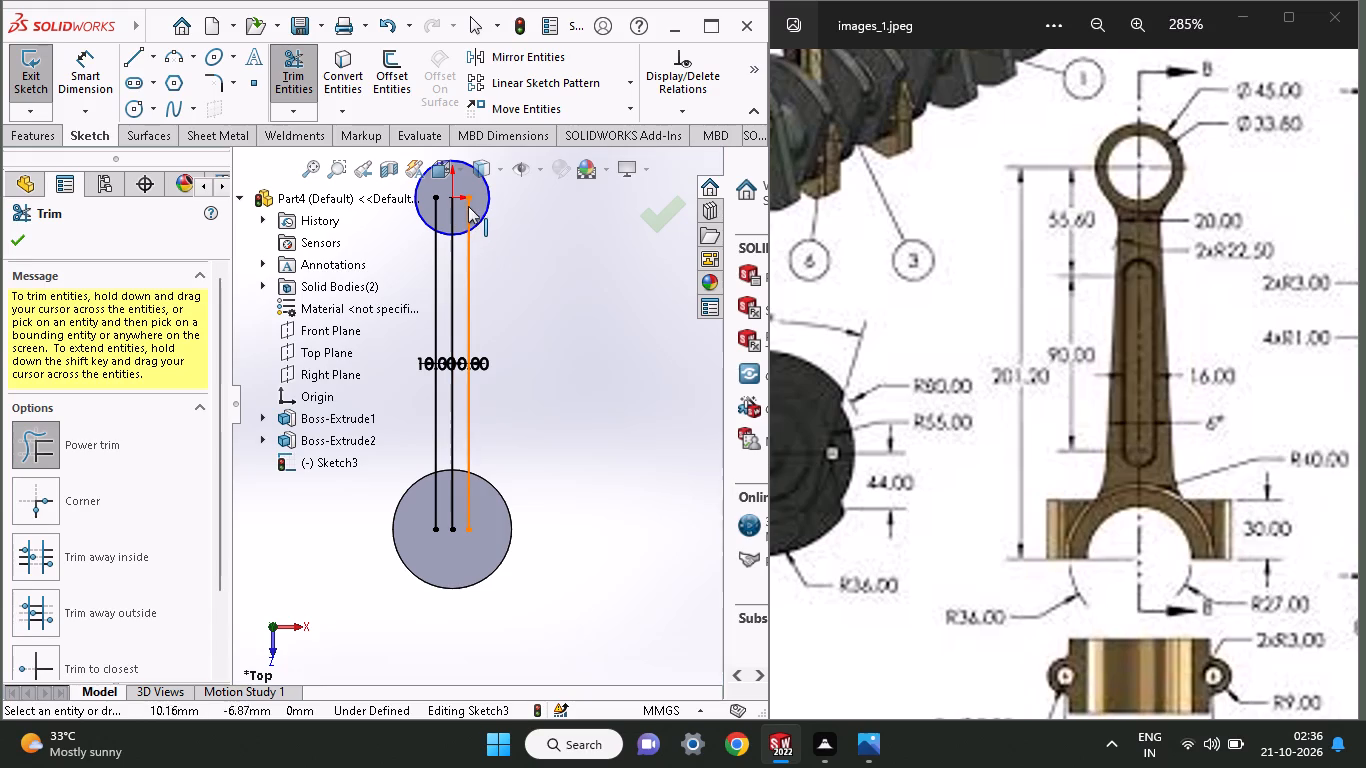
{"action": "left_click_drag", "start_coordinate": [468, 206], "coordinate": [469, 208]}
{"action": "left_click_drag", "start_coordinate": [474, 201], "coordinate": [430, 215]}
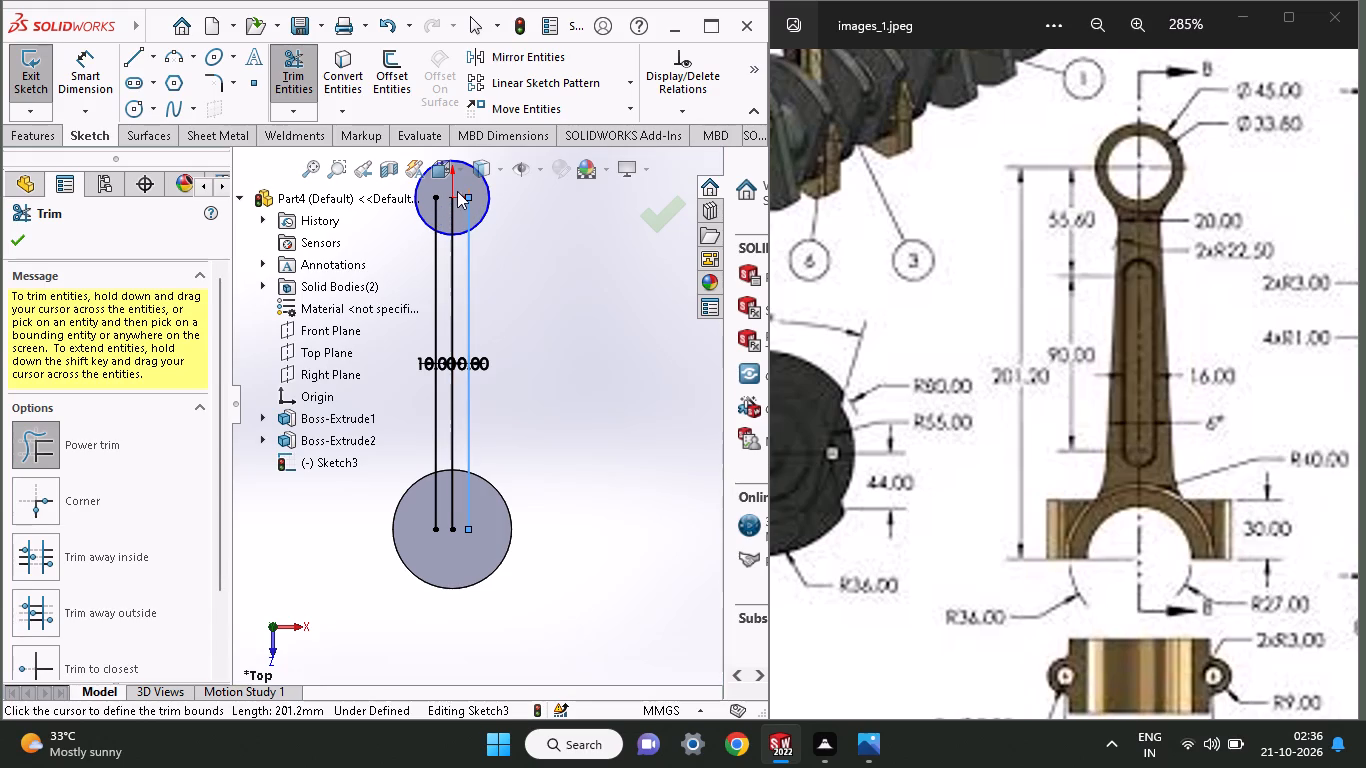
{"action": "scroll", "coordinate": [451, 183], "scroll_direction": "down", "scroll_amount": 5, "text": "ctrl"}
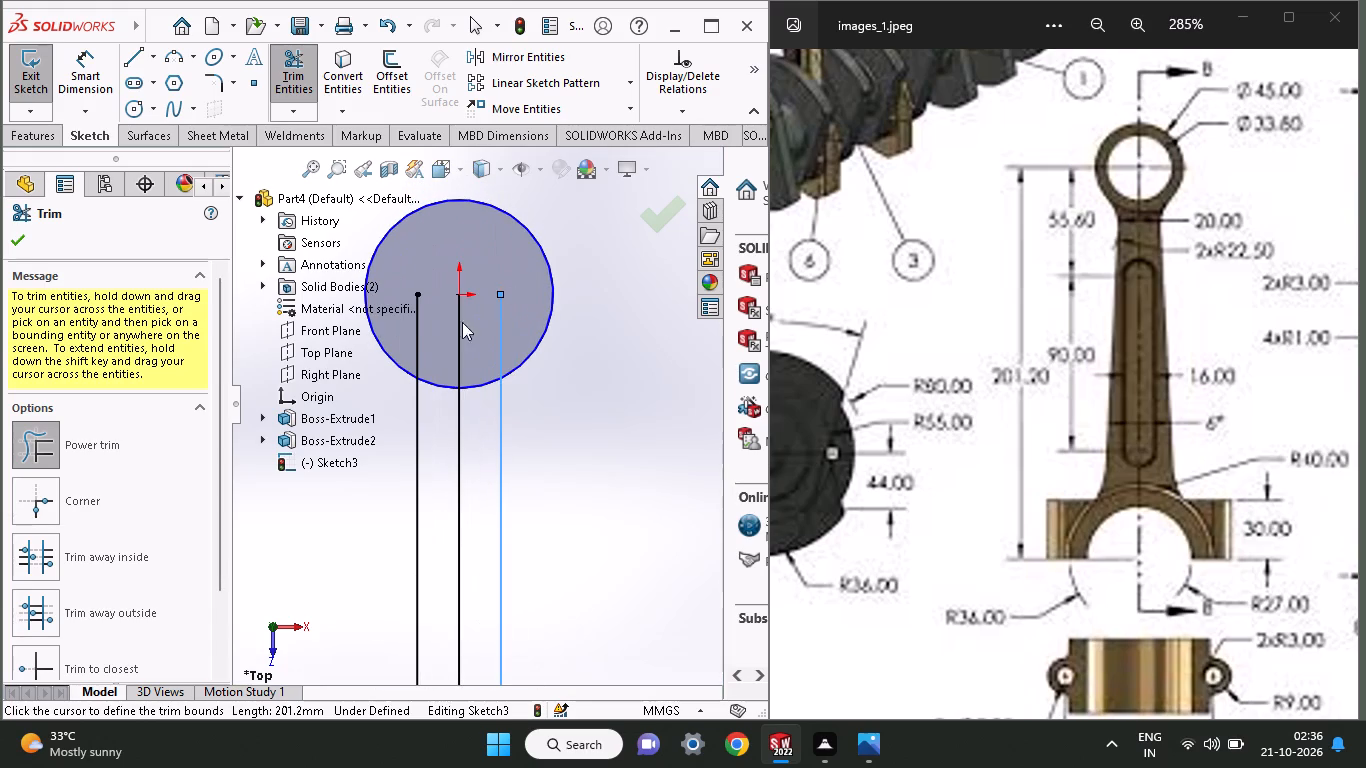
{"action": "scroll", "coordinate": [419, 308], "scroll_direction": "up", "scroll_amount": 1, "text": "ctrl"}
{"action": "scroll", "coordinate": [423, 293], "scroll_direction": "down", "scroll_amount": 2, "text": "ctrl"}
{"action": "scroll", "coordinate": [423, 293], "scroll_direction": "up", "scroll_amount": 11, "text": "ctrl"}
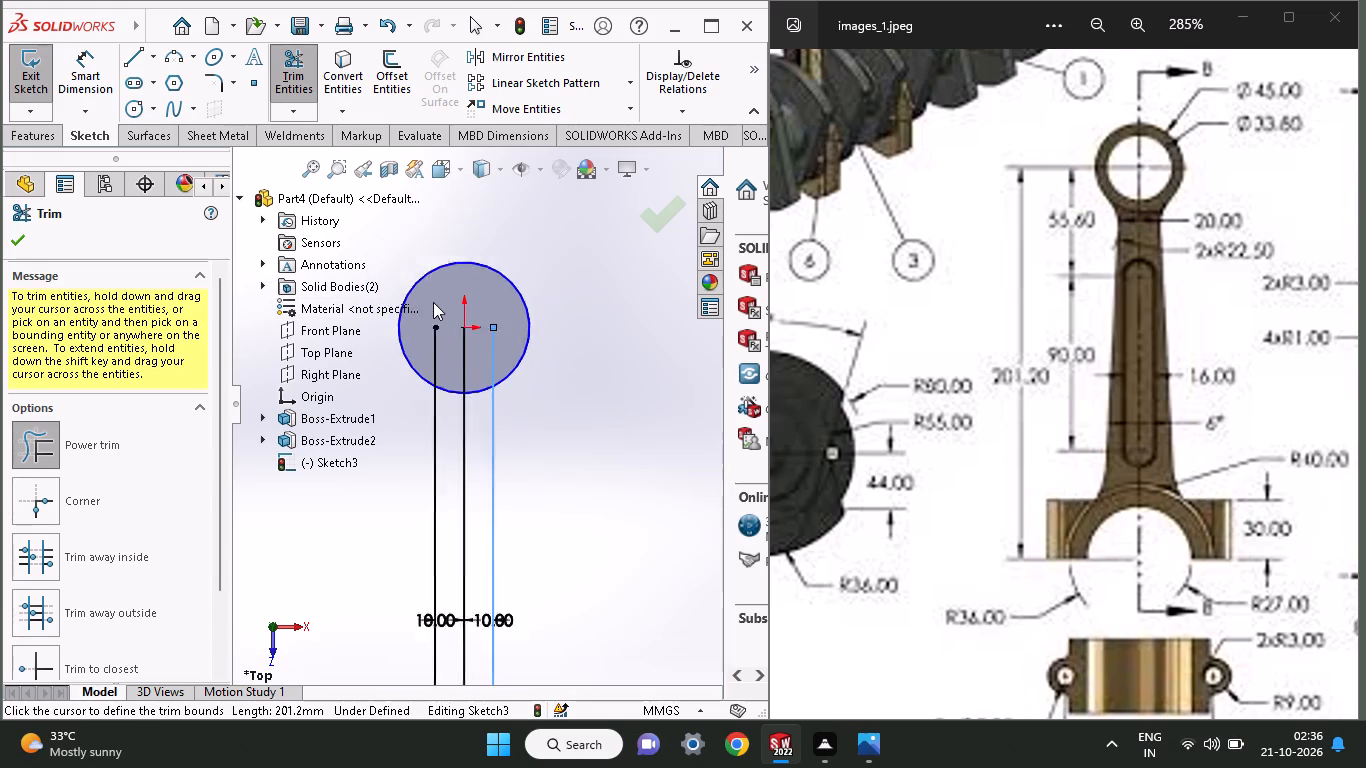
{"action": "scroll", "coordinate": [433, 302], "scroll_direction": "up", "scroll_amount": 2, "text": "ctrl"}
{"action": "scroll", "coordinate": [435, 340], "scroll_direction": "down", "scroll_amount": 3, "text": "ctrl"}
{"action": "left_click_drag", "start_coordinate": [431, 369], "coordinate": [490, 408]}
{"action": "right_click_drag", "start_coordinate": [435, 371], "coordinate": [490, 408]}
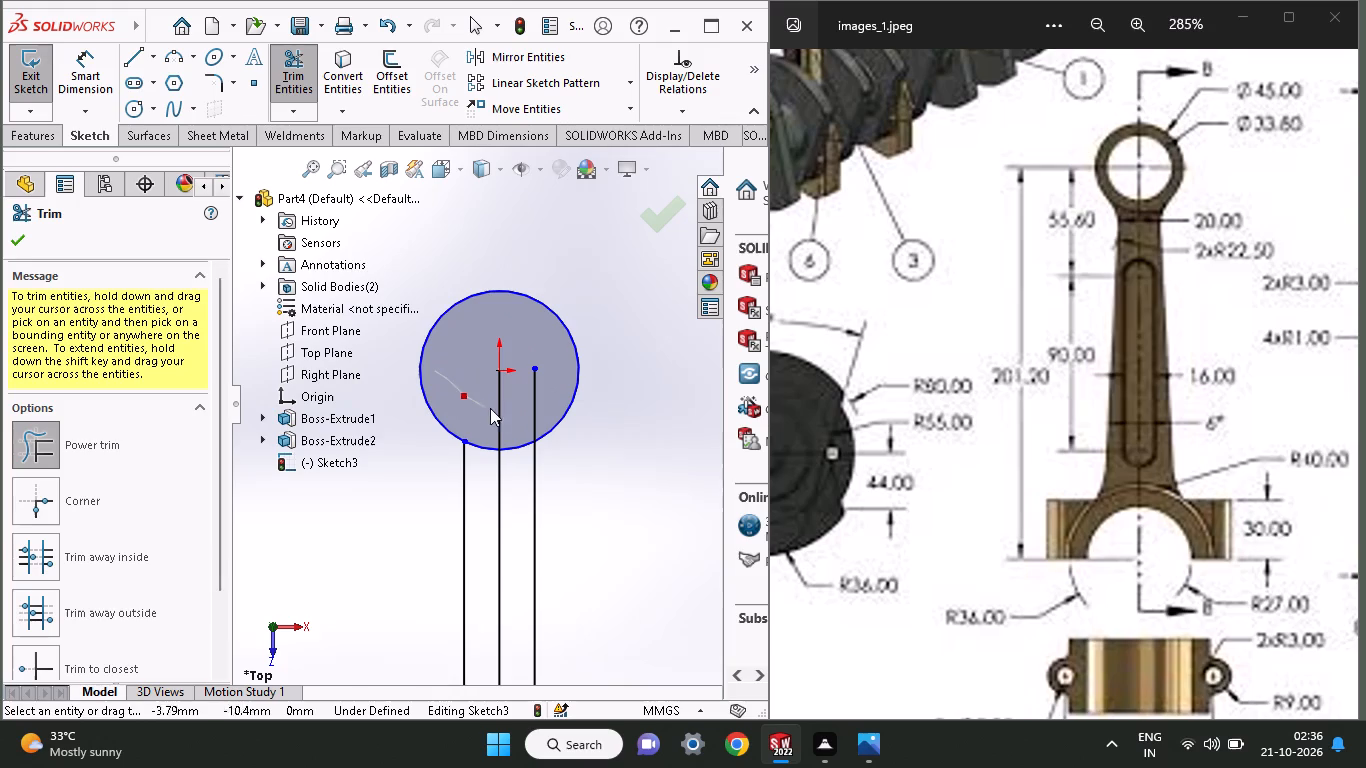
{"action": "right_click_drag", "start_coordinate": [490, 408], "coordinate": [542, 374]}
{"action": "left_click_drag", "start_coordinate": [490, 408], "coordinate": [542, 374]}
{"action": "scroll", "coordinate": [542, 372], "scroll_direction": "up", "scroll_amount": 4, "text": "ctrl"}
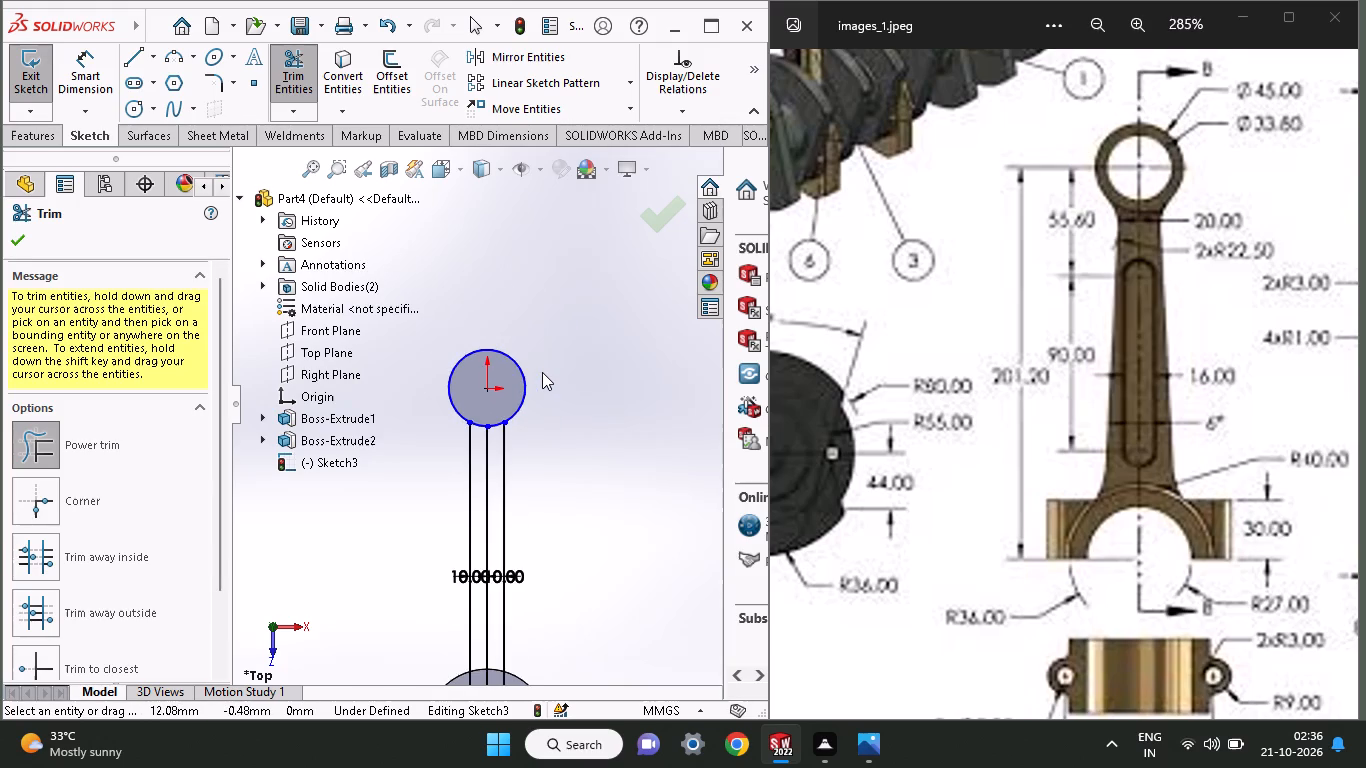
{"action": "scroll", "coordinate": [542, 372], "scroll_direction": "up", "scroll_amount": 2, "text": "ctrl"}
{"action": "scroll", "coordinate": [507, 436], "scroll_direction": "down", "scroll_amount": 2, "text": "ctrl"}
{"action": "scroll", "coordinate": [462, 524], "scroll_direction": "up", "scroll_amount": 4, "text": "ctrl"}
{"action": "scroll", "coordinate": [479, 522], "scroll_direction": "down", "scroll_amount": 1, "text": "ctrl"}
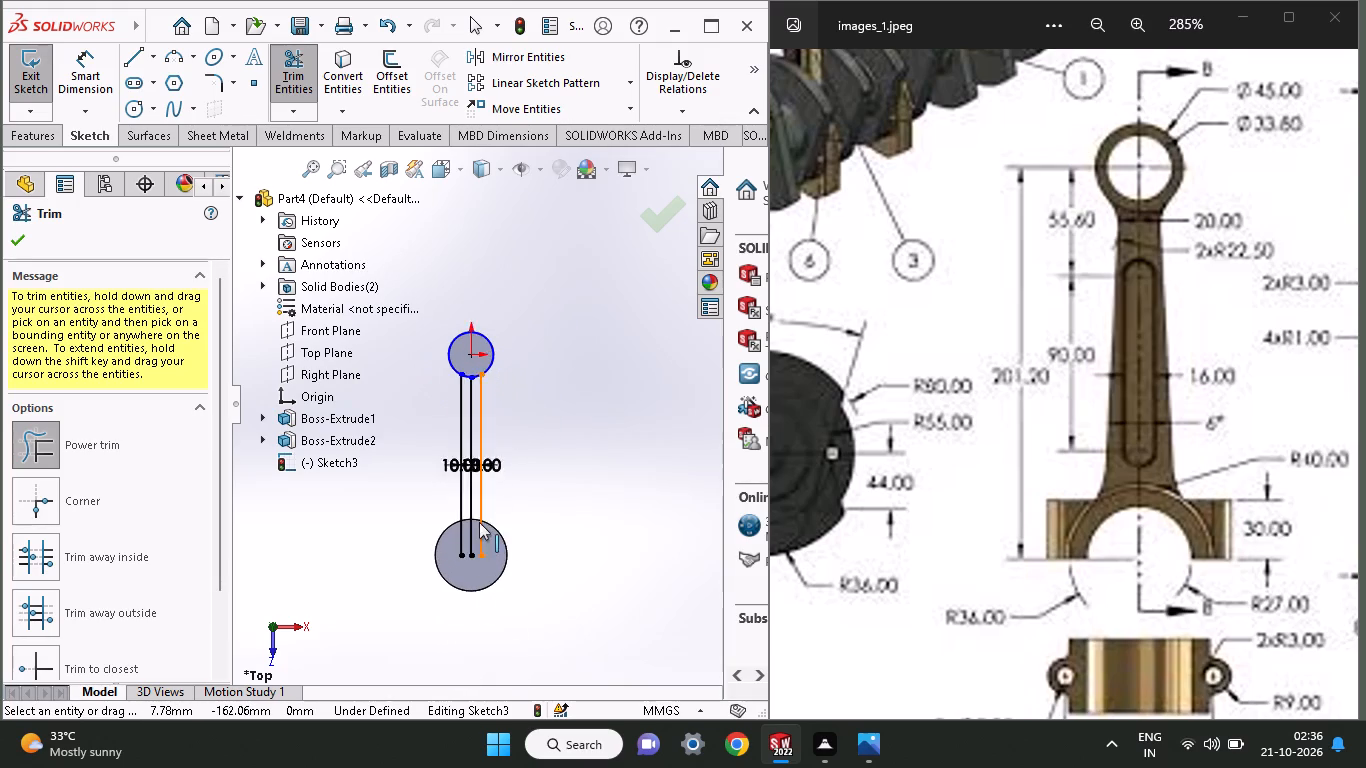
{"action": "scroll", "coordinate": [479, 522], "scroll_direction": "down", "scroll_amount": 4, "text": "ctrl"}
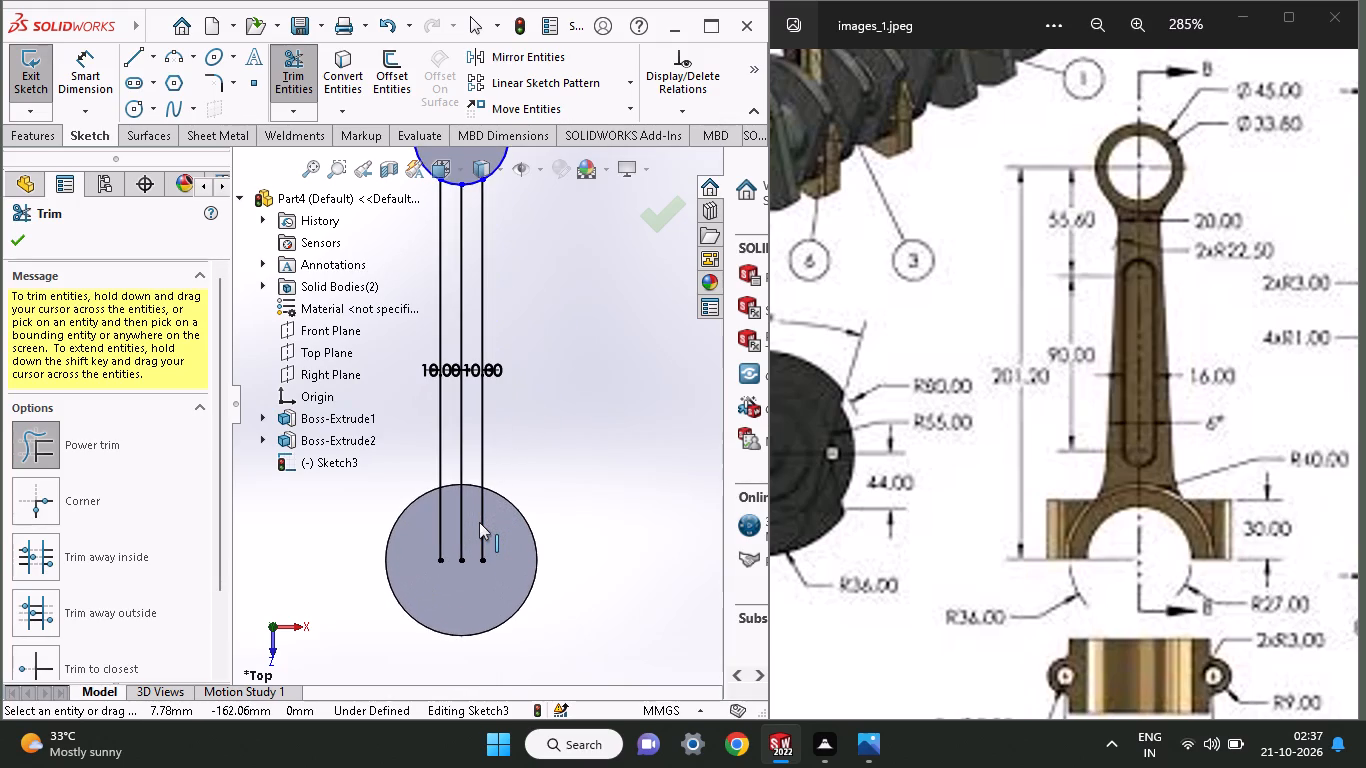
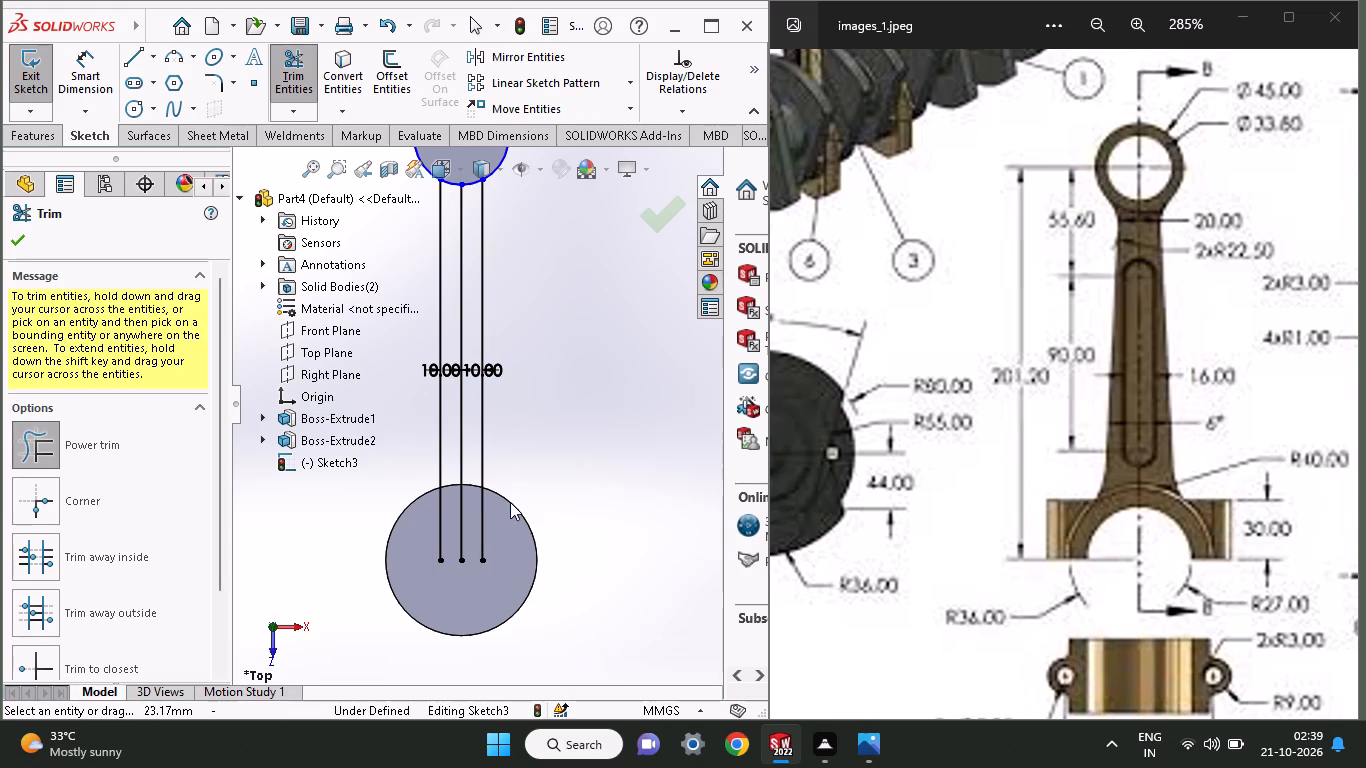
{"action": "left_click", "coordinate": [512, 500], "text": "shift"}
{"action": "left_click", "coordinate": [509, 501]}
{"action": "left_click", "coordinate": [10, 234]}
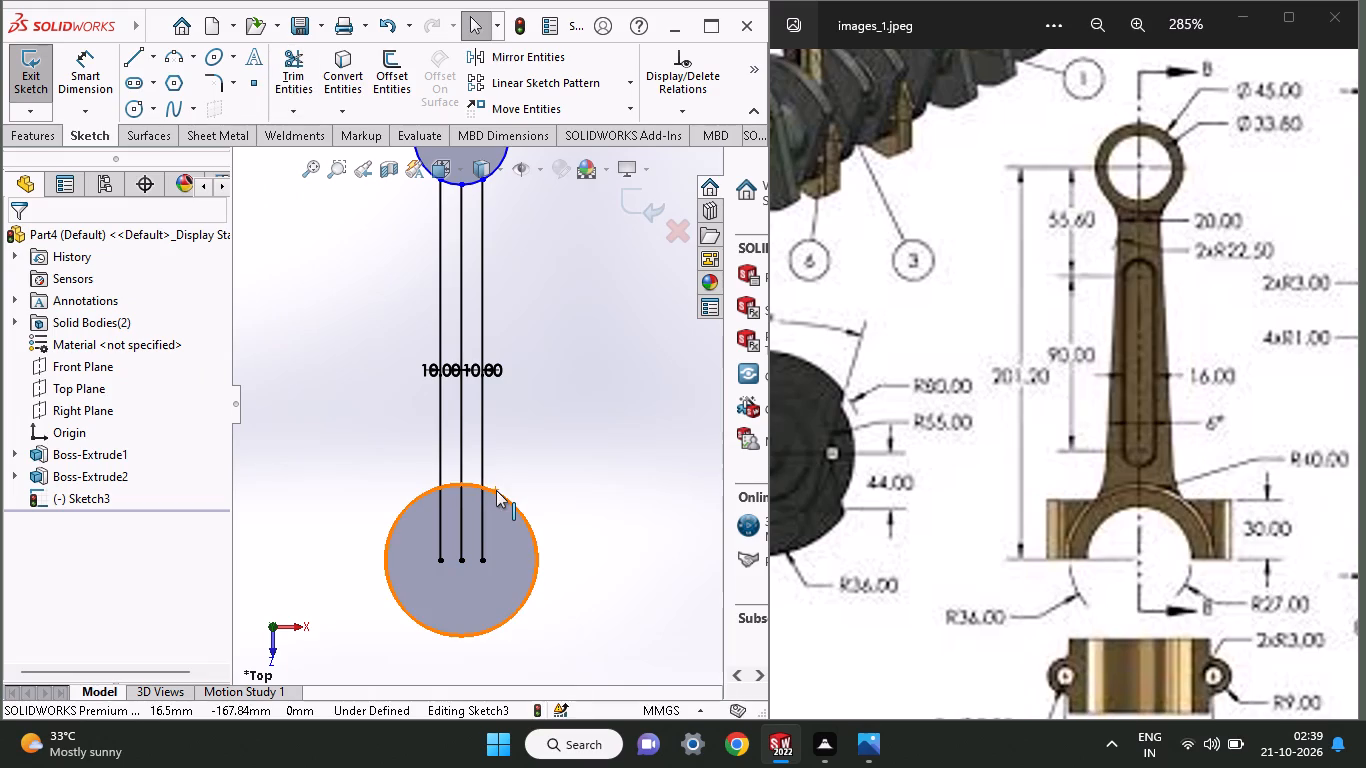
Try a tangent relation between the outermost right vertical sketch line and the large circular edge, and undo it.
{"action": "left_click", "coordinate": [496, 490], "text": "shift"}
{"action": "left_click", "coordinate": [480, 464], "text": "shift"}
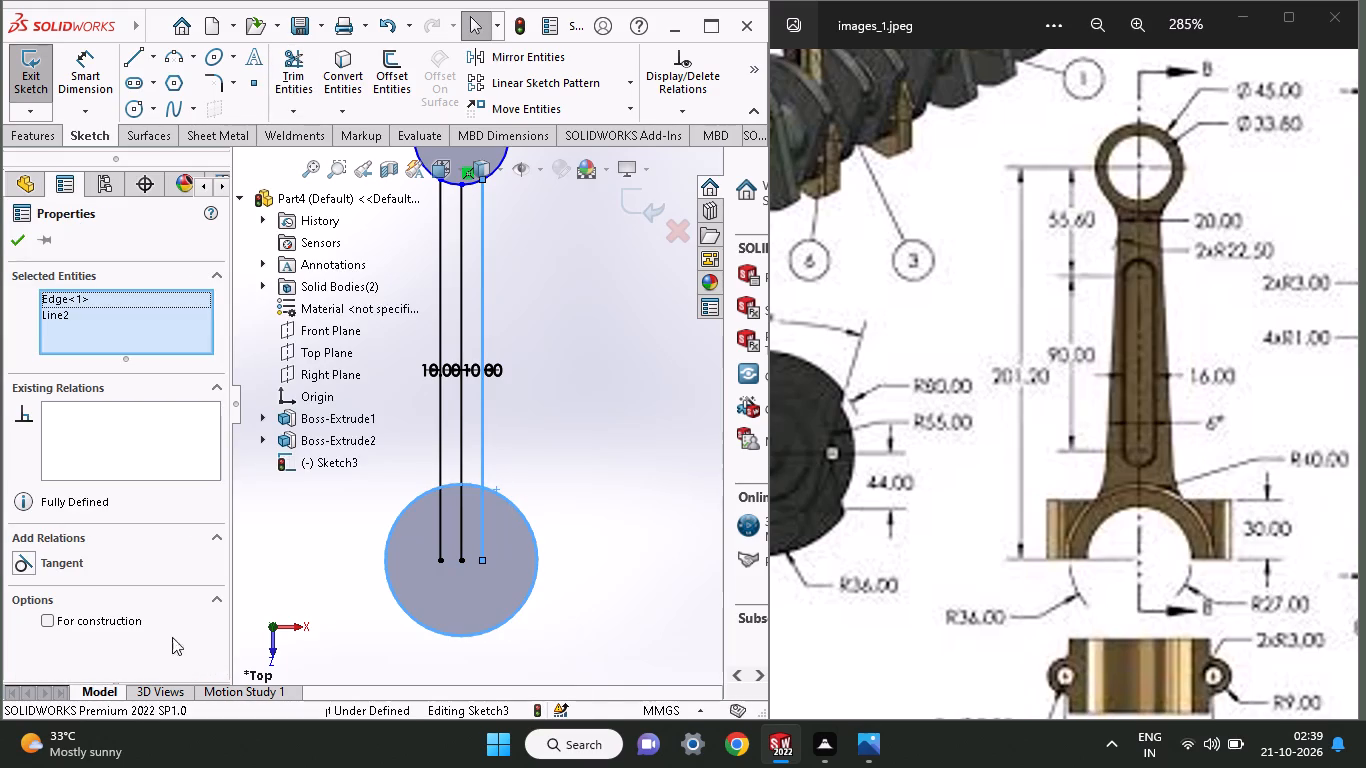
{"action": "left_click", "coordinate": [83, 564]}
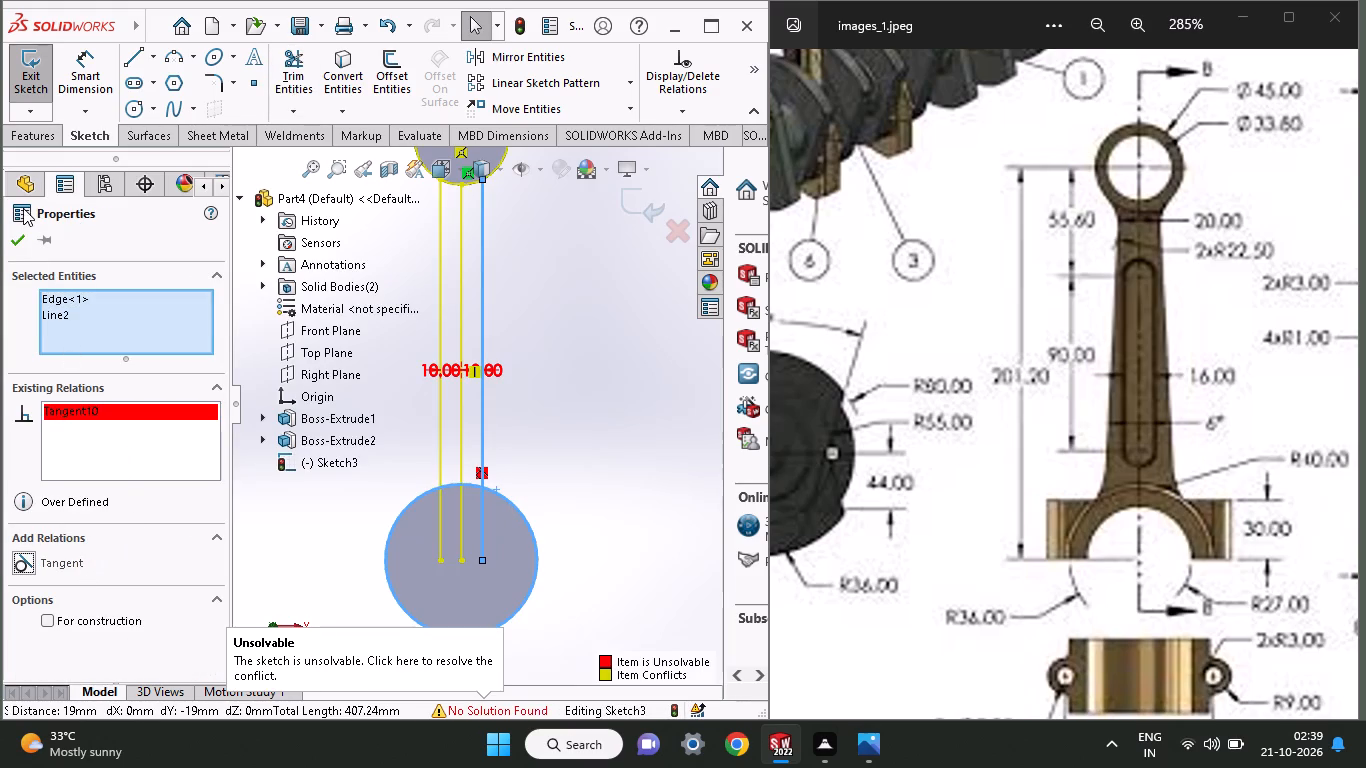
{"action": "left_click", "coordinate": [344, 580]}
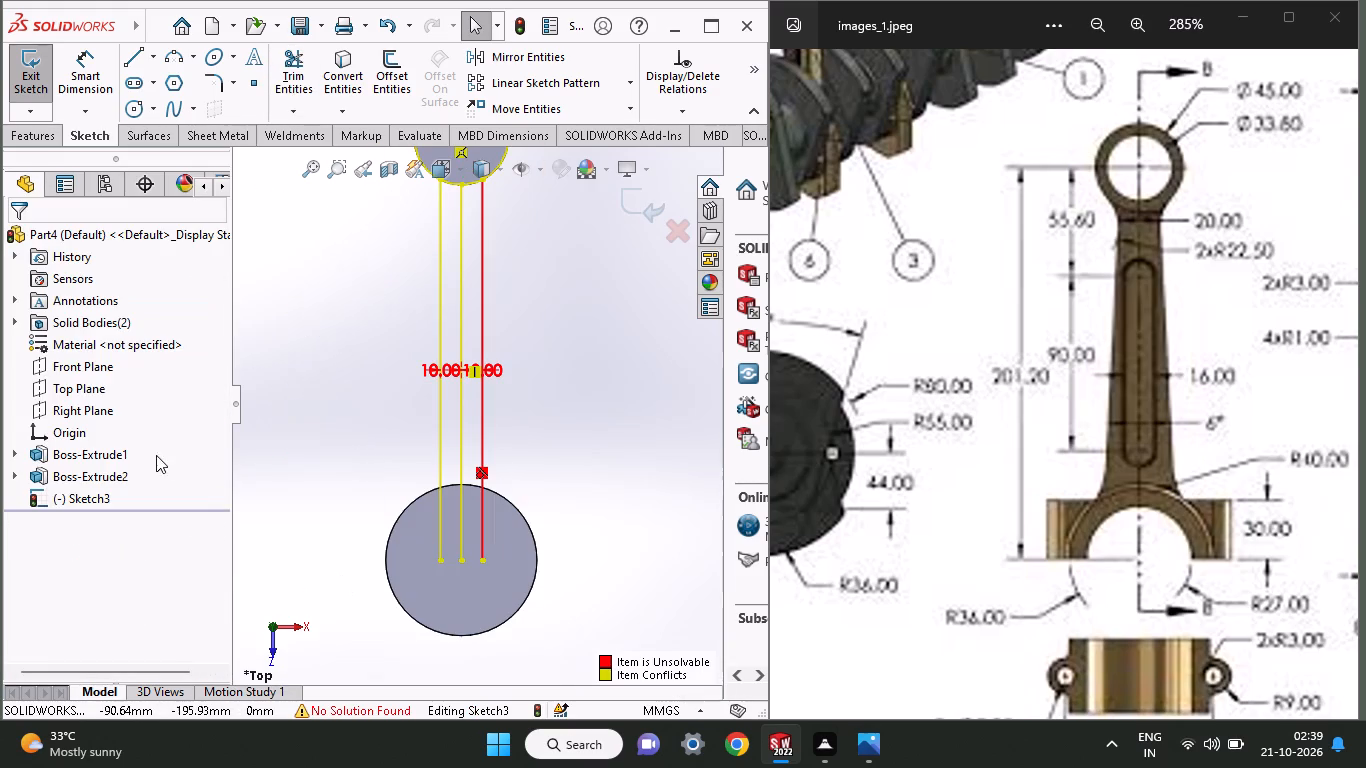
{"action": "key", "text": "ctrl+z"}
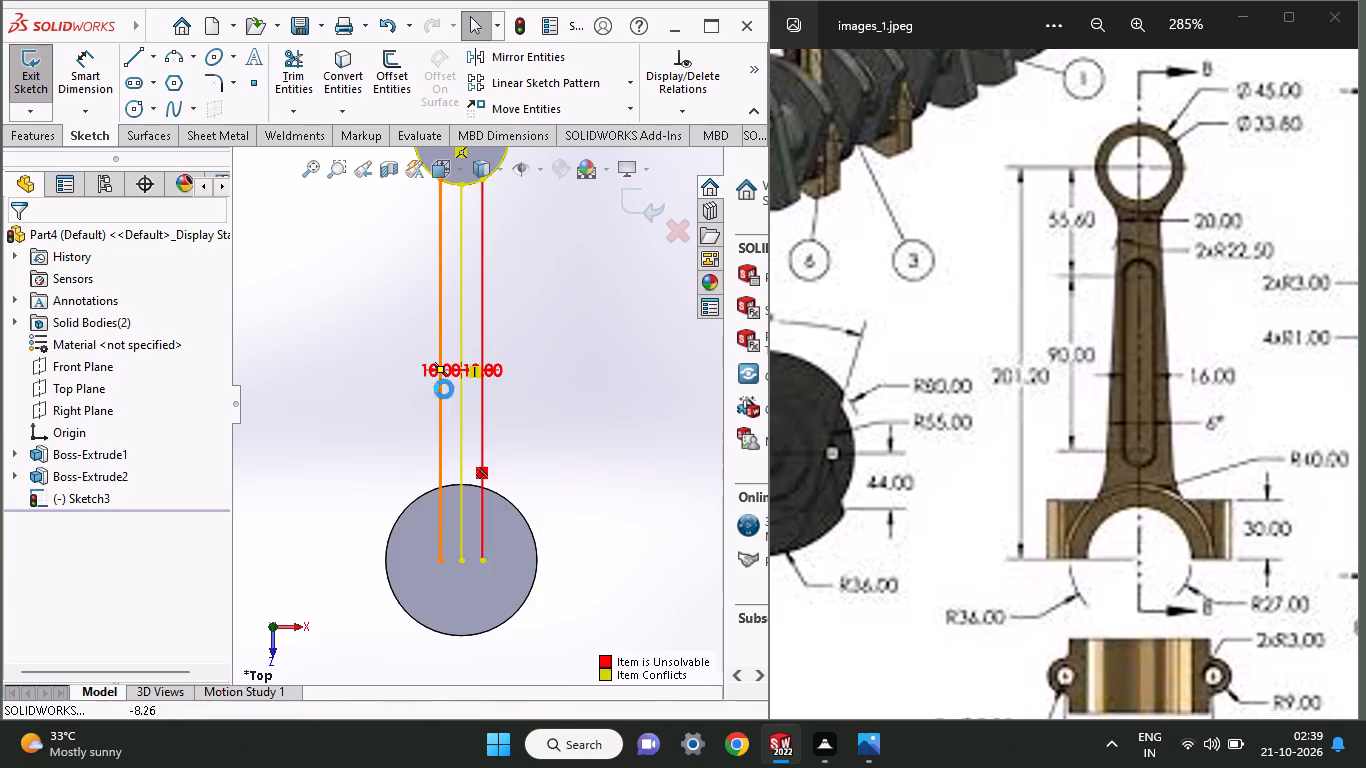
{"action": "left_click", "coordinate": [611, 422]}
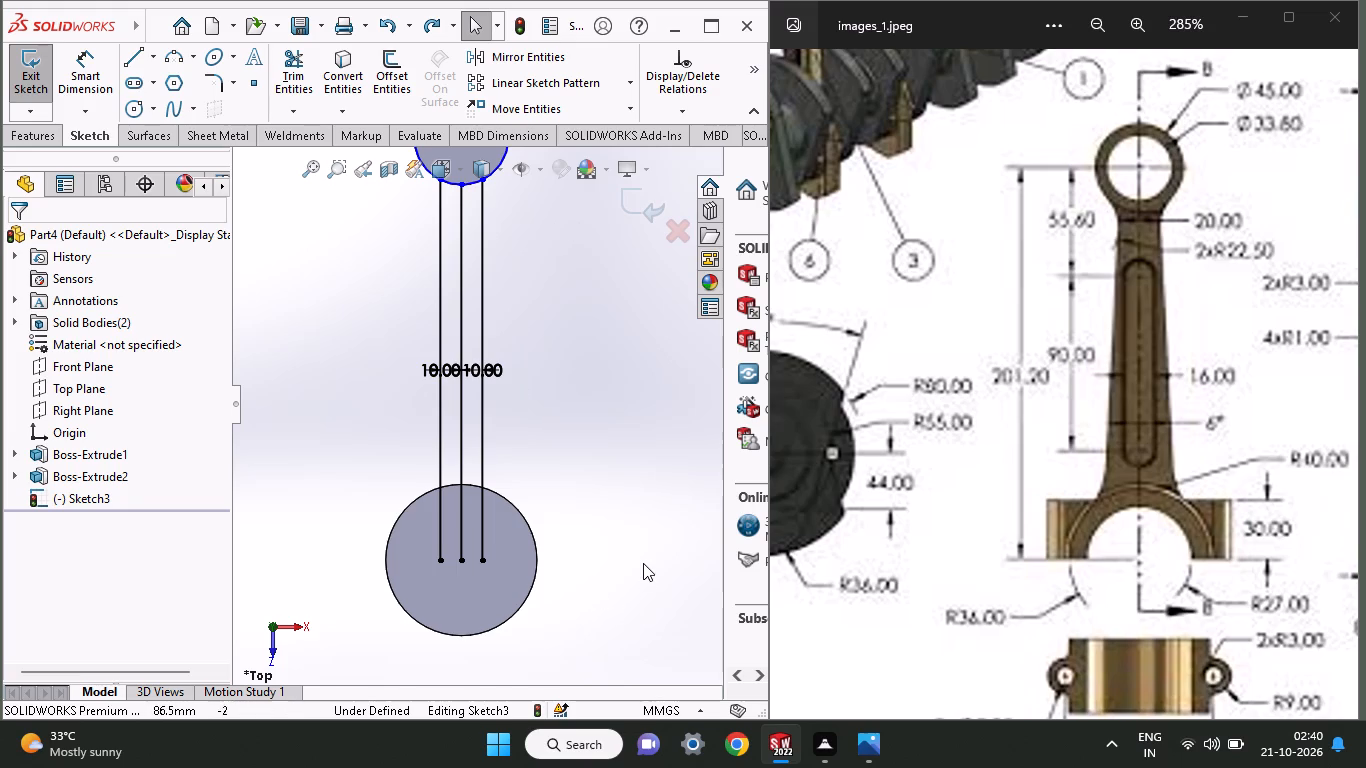
Delete the three vertical lines between the circles, together with their 10 mm spacing dimensions, from the open sketch.
{"action": "middle_click_drag", "start_coordinate": [1043, 400], "coordinate": [846, 468]}
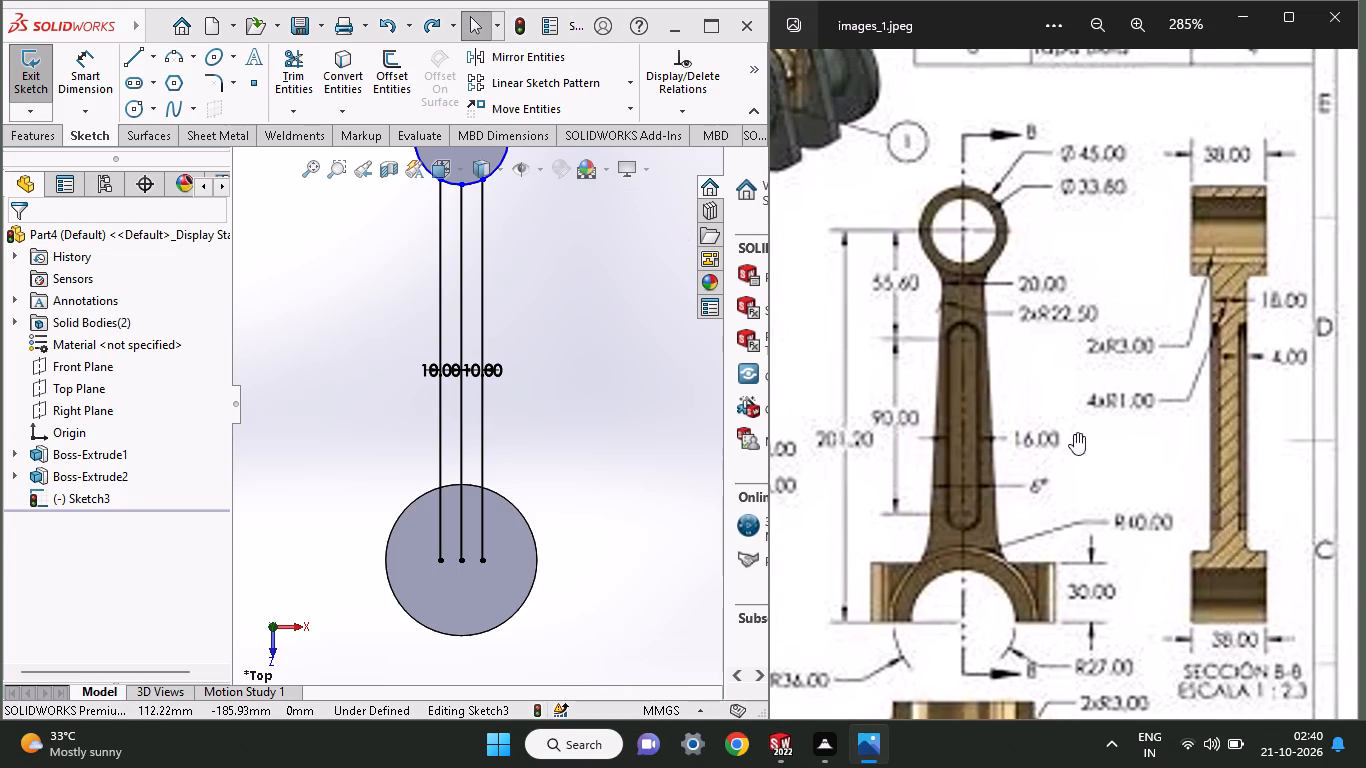
{"action": "middle_click_drag", "start_coordinate": [1124, 430], "coordinate": [1028, 458]}
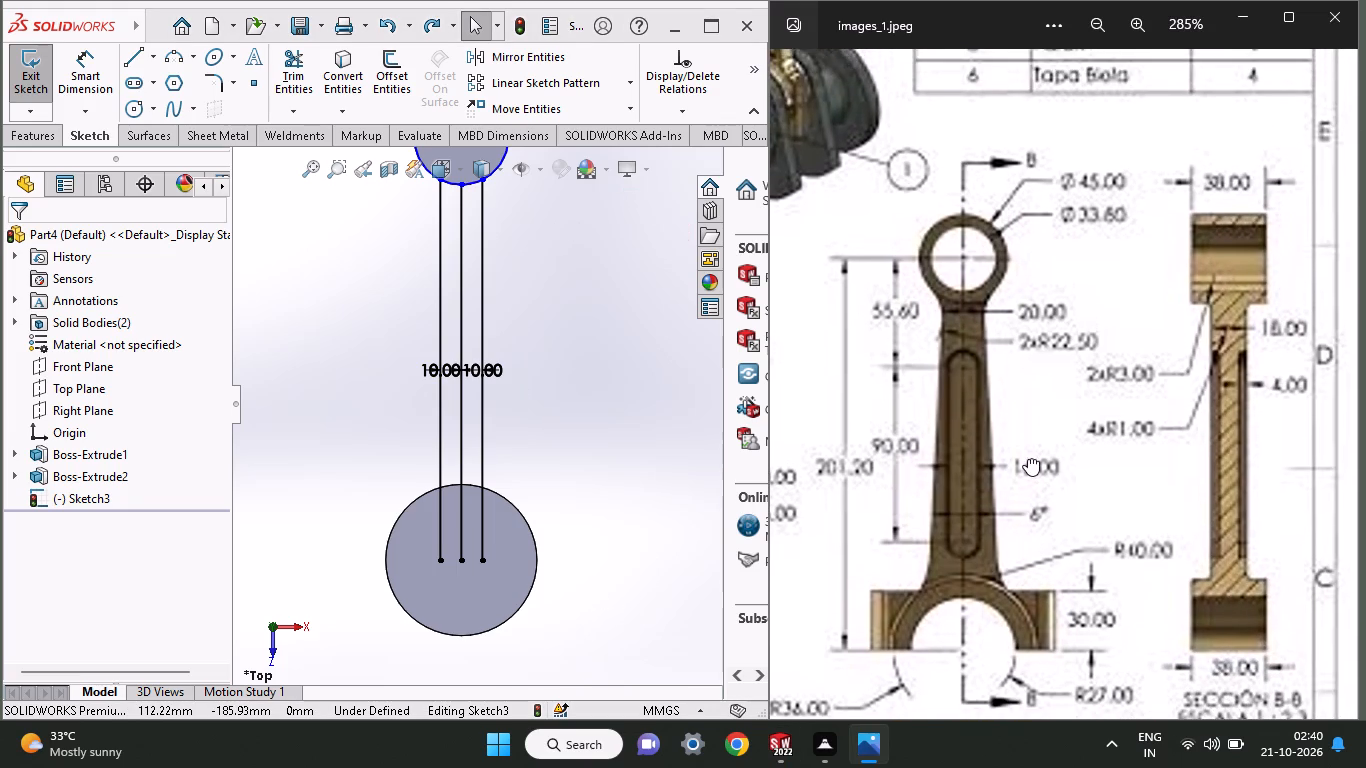
{"action": "middle_click_drag", "start_coordinate": [1028, 458], "coordinate": [1031, 427]}
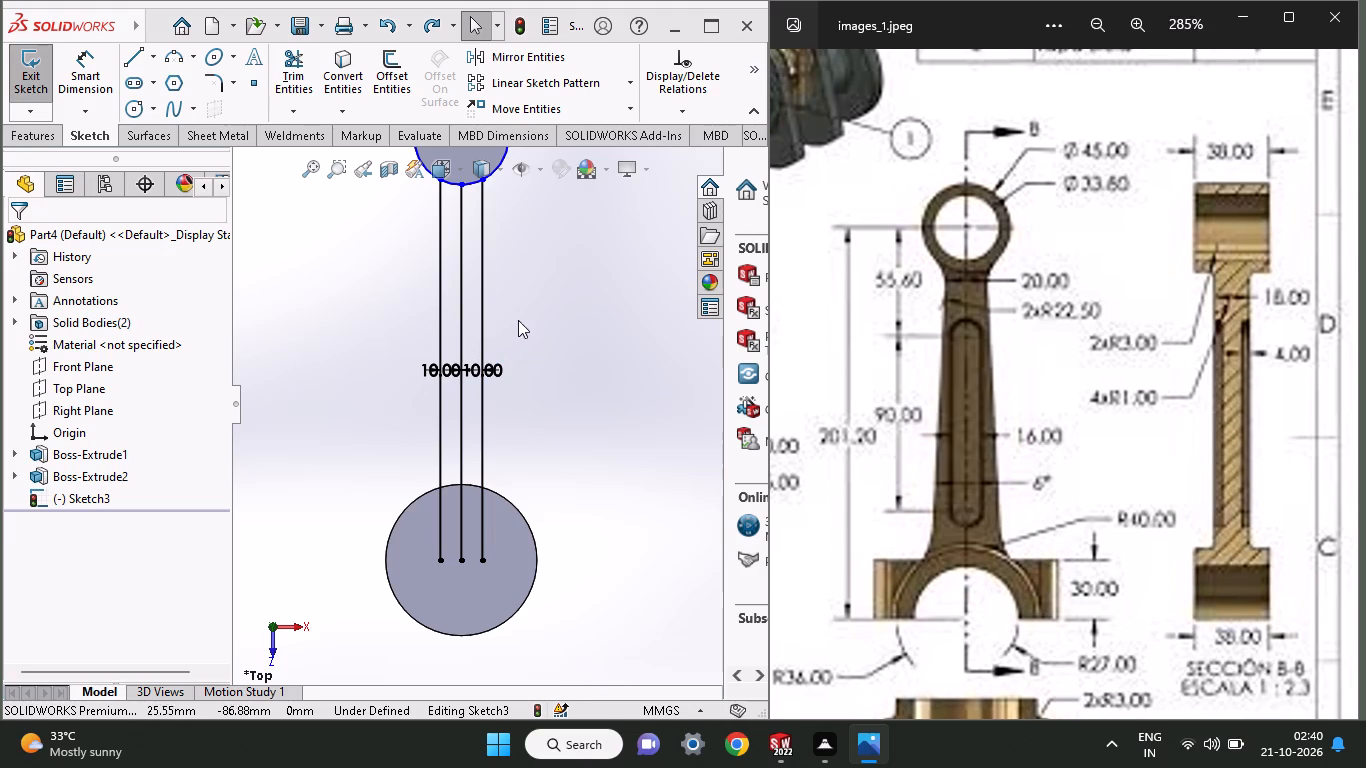
{"action": "left_click_drag", "start_coordinate": [518, 320], "coordinate": [372, 368]}
{"action": "right_click", "coordinate": [465, 352]}
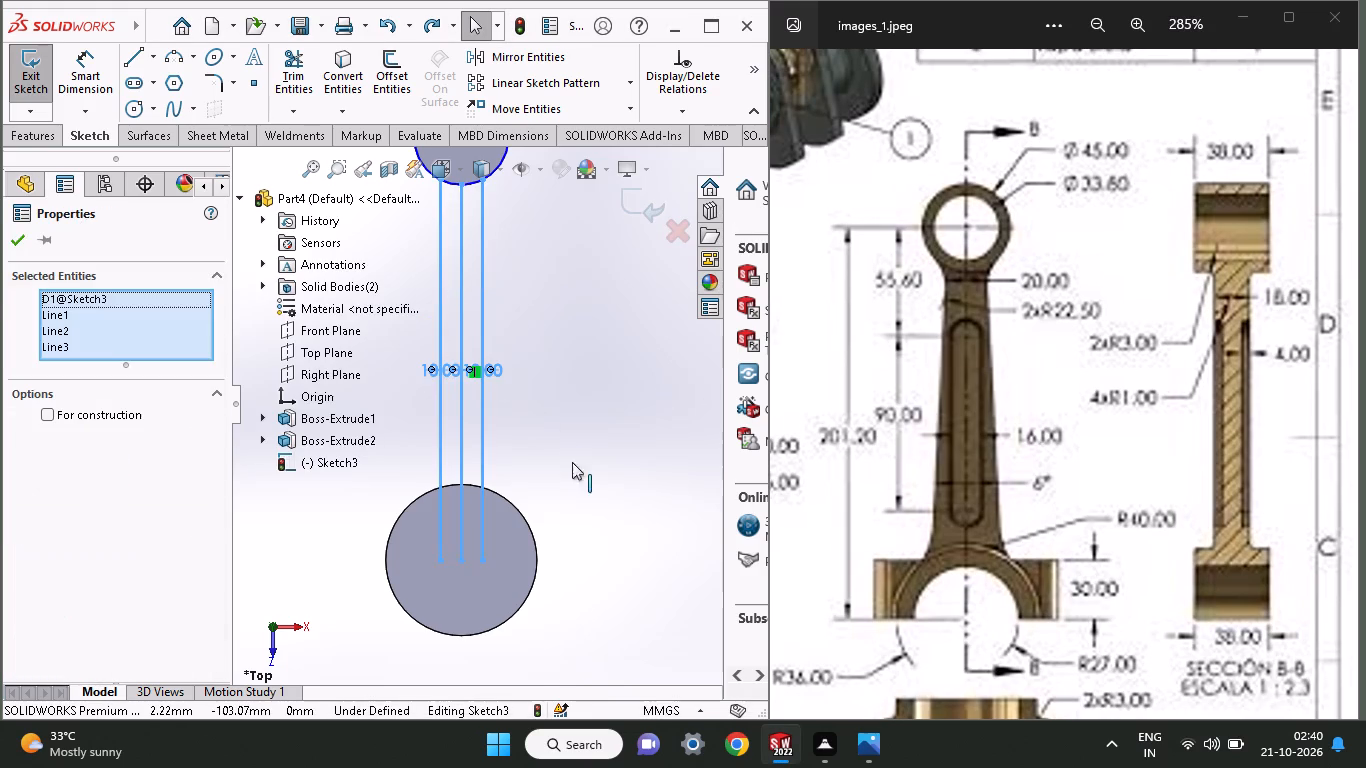
{"action": "left_click", "coordinate": [518, 643]}
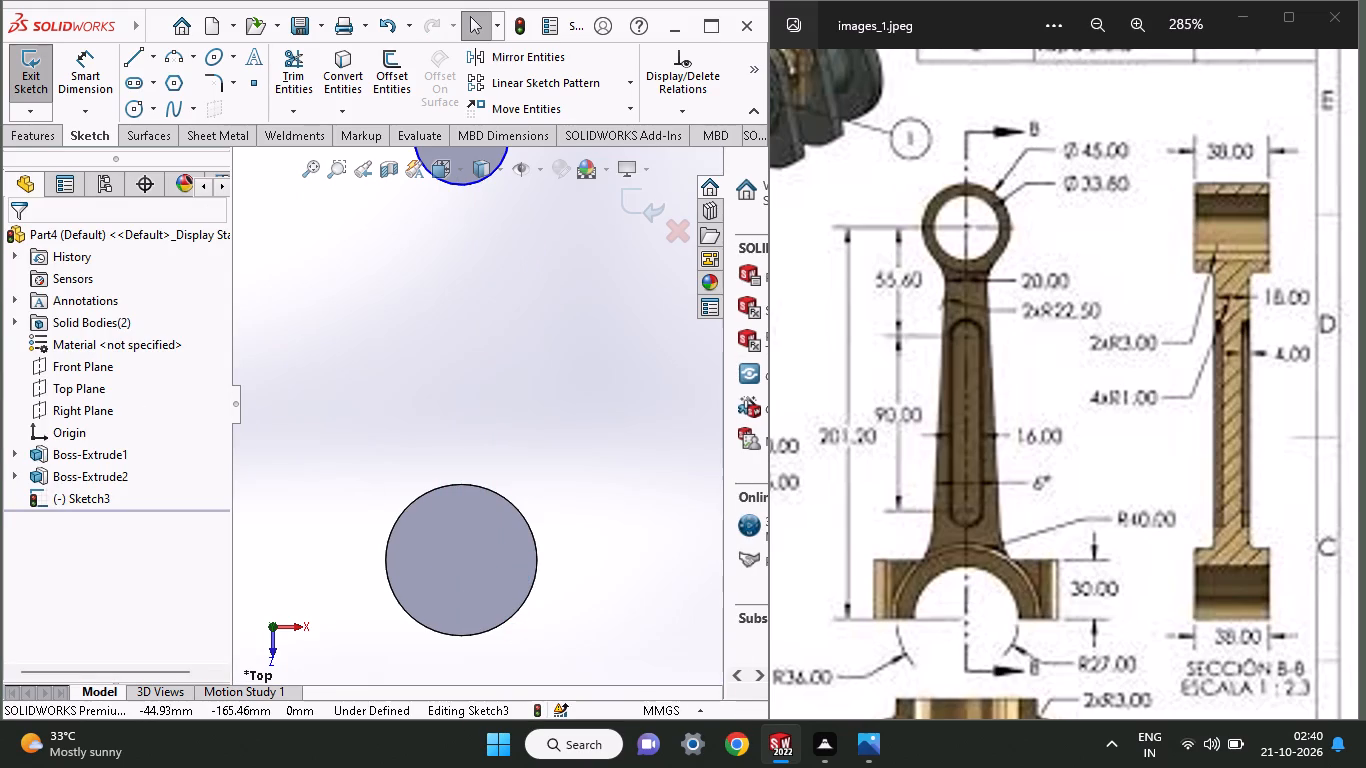
Sketch a slightly slanted line along the right side, from beside the small circle to beside the large circle.
{"action": "scroll", "coordinate": [495, 334], "scroll_direction": "up", "scroll_amount": 2, "text": "ctrl"}
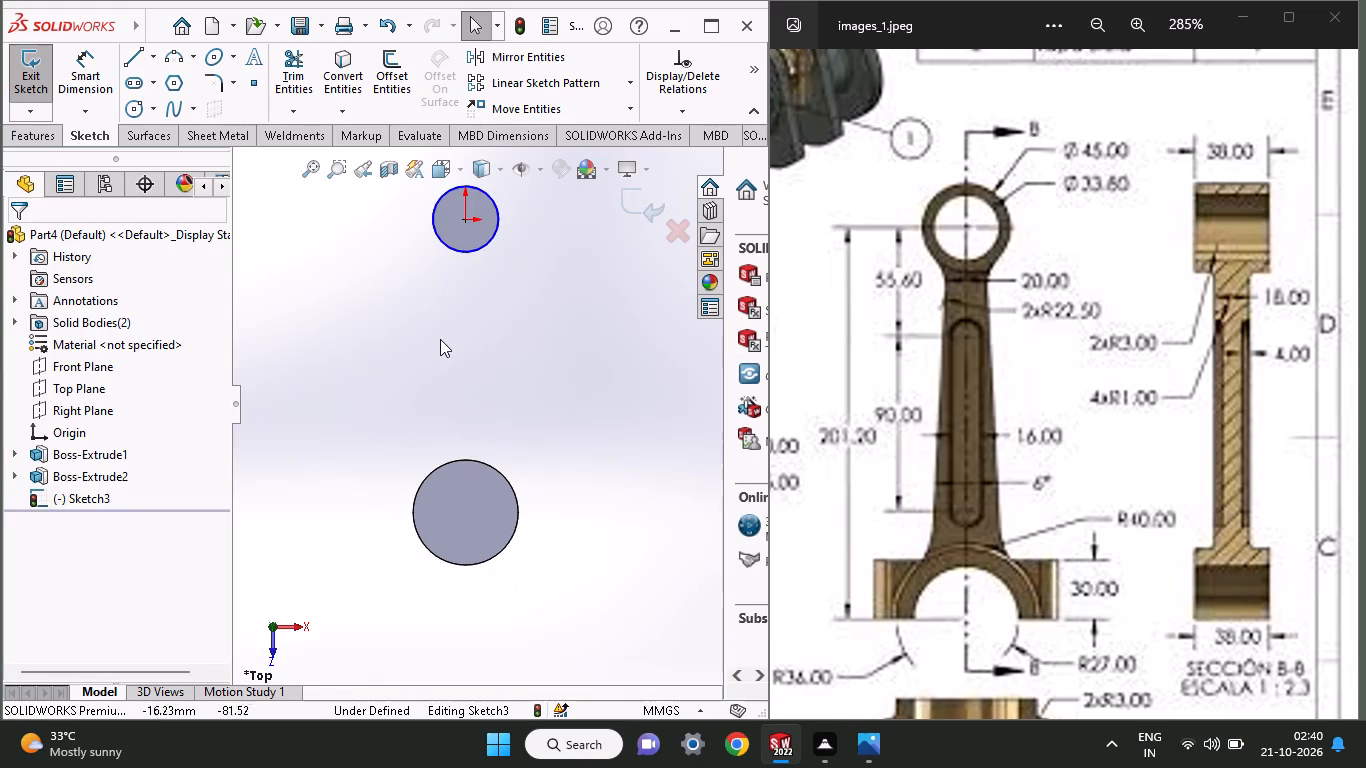
{"action": "left_click", "coordinate": [136, 61]}
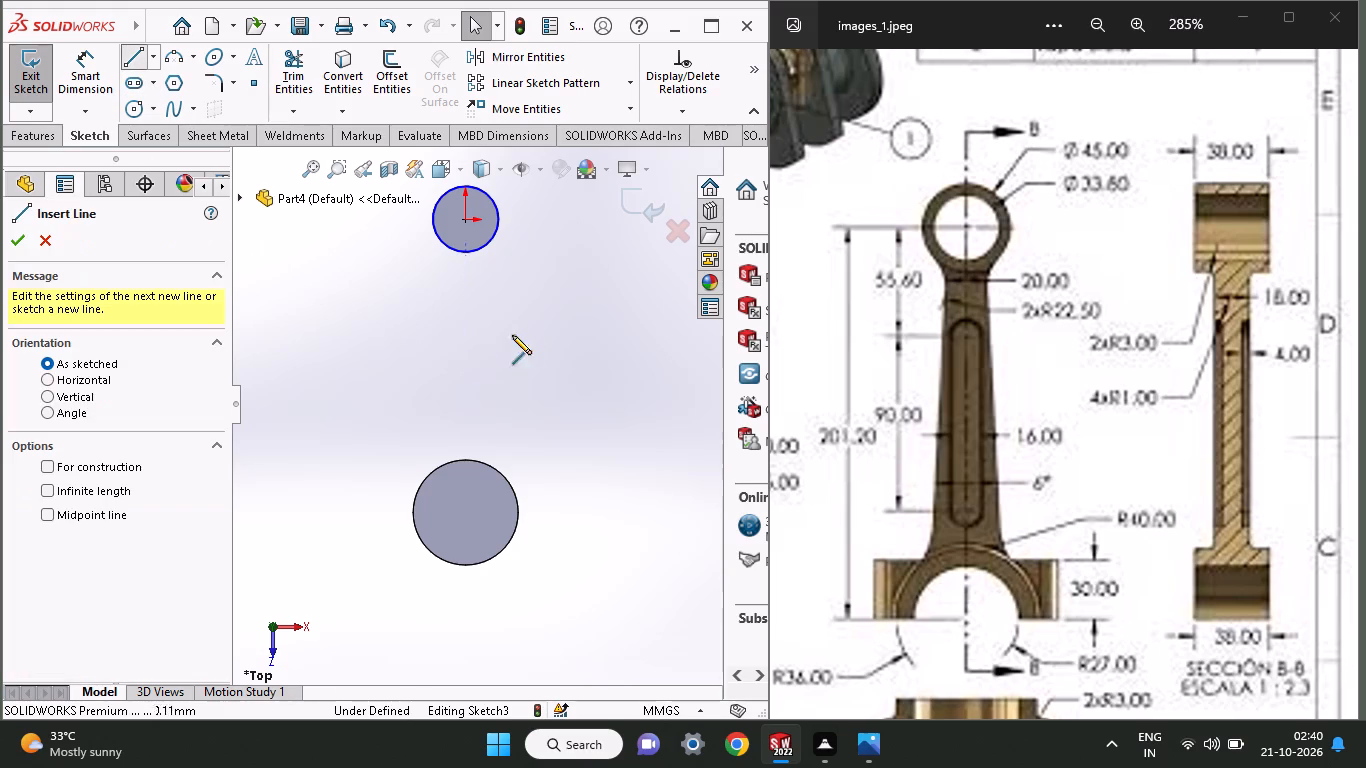
{"action": "left_click", "coordinate": [512, 214]}
{"action": "left_click", "coordinate": [526, 512]}
{"action": "right_click", "coordinate": [547, 389]}
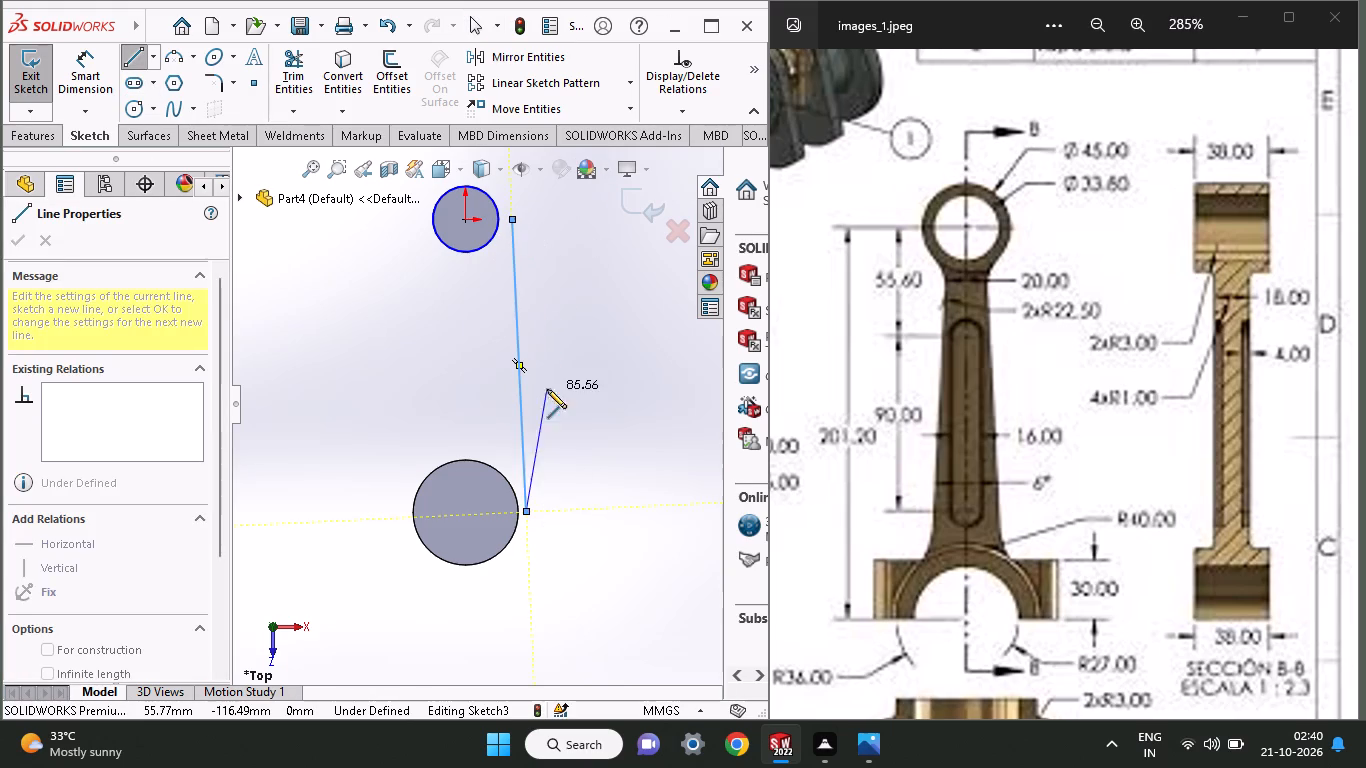
{"action": "left_click", "coordinate": [585, 411]}
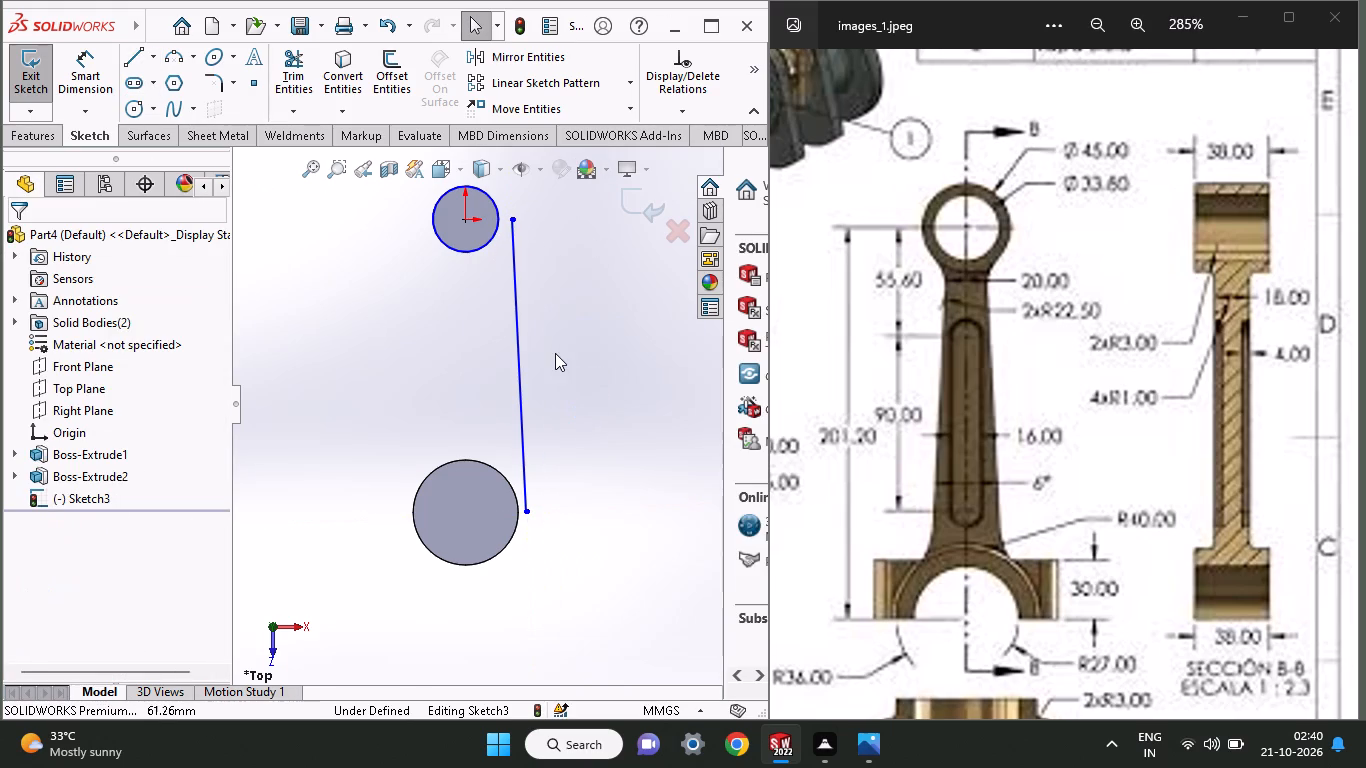
Add a tangent relation between the right slanted line and the small-end sketch circle.
{"action": "left_click", "coordinate": [483, 244], "text": "shift"}
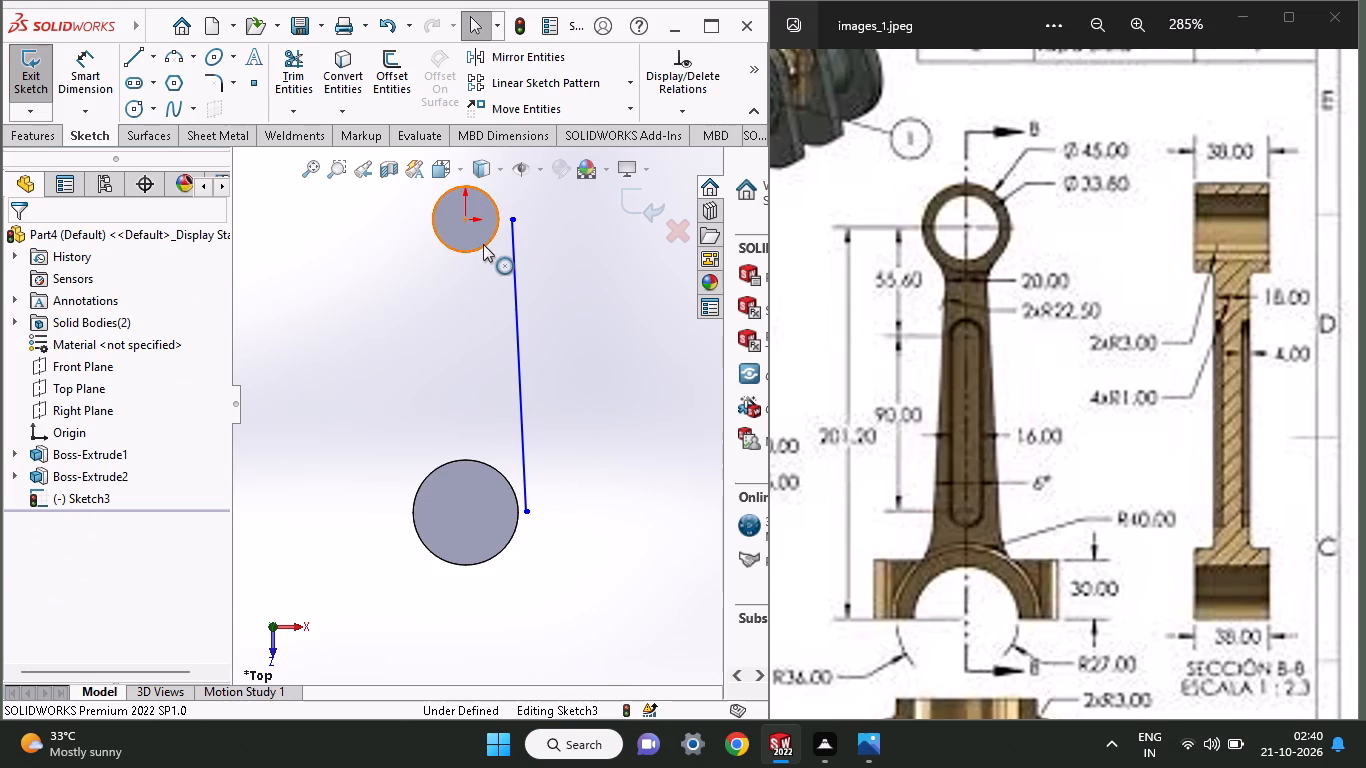
{"action": "left_click", "coordinate": [510, 251], "text": "shift"}
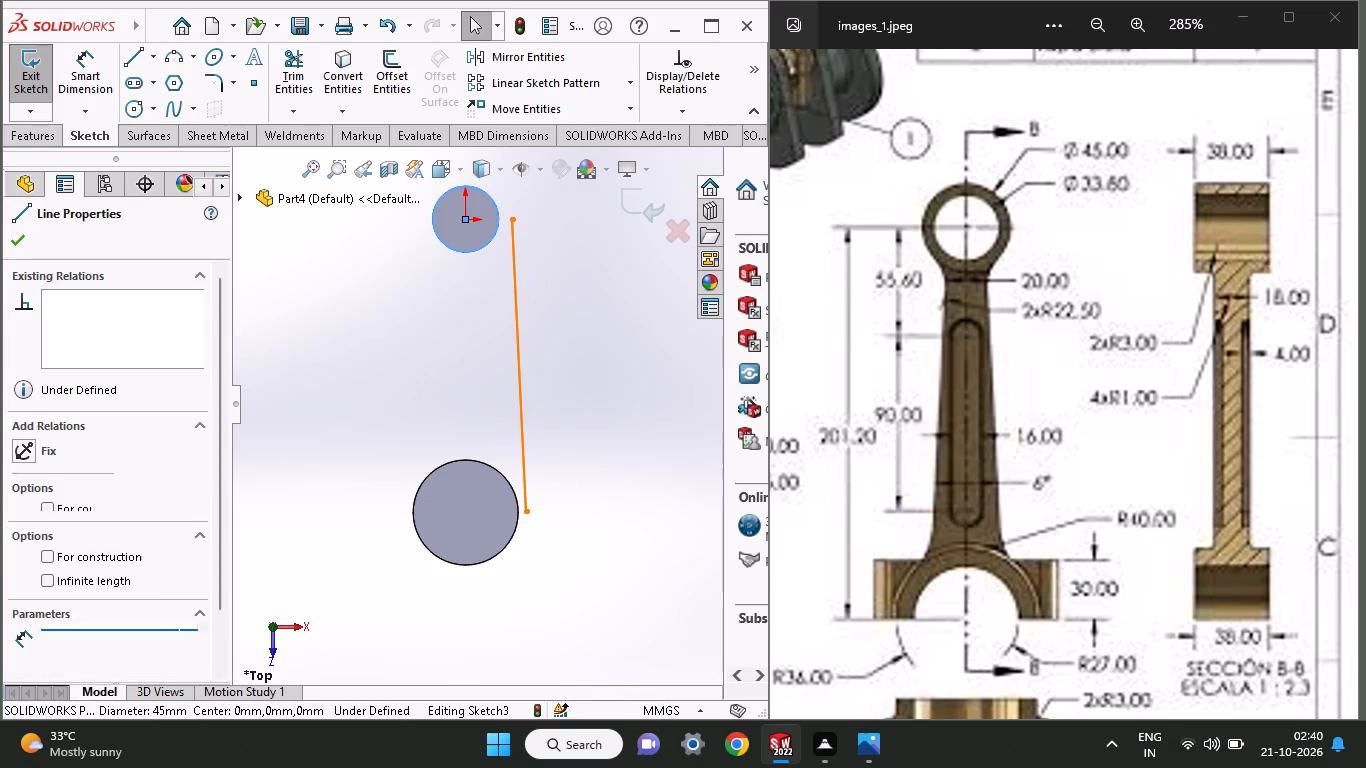
{"action": "left_click", "coordinate": [75, 558]}
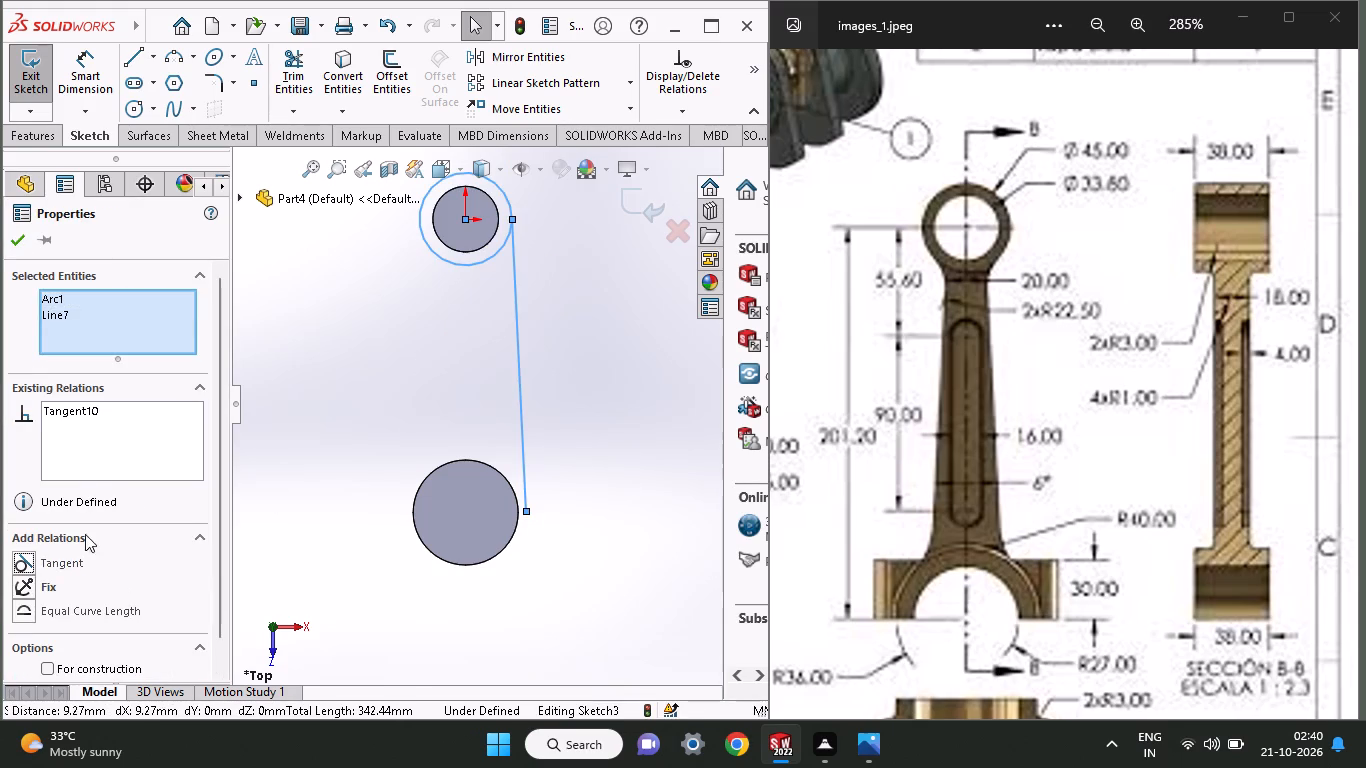
{"action": "left_click", "coordinate": [6, 246]}
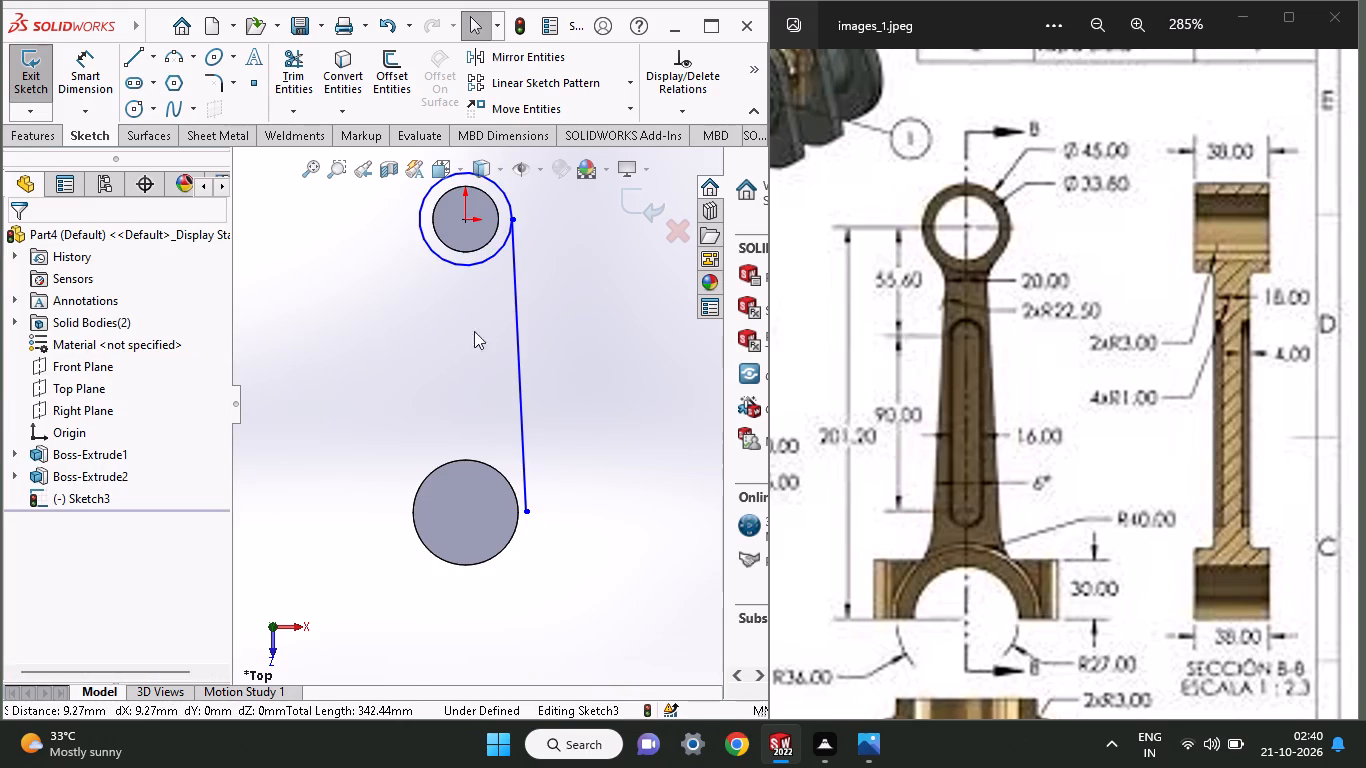
Add a tangent relation between the right slanted line and the large circular edge.
{"action": "left_click", "coordinate": [510, 535], "text": "shift"}
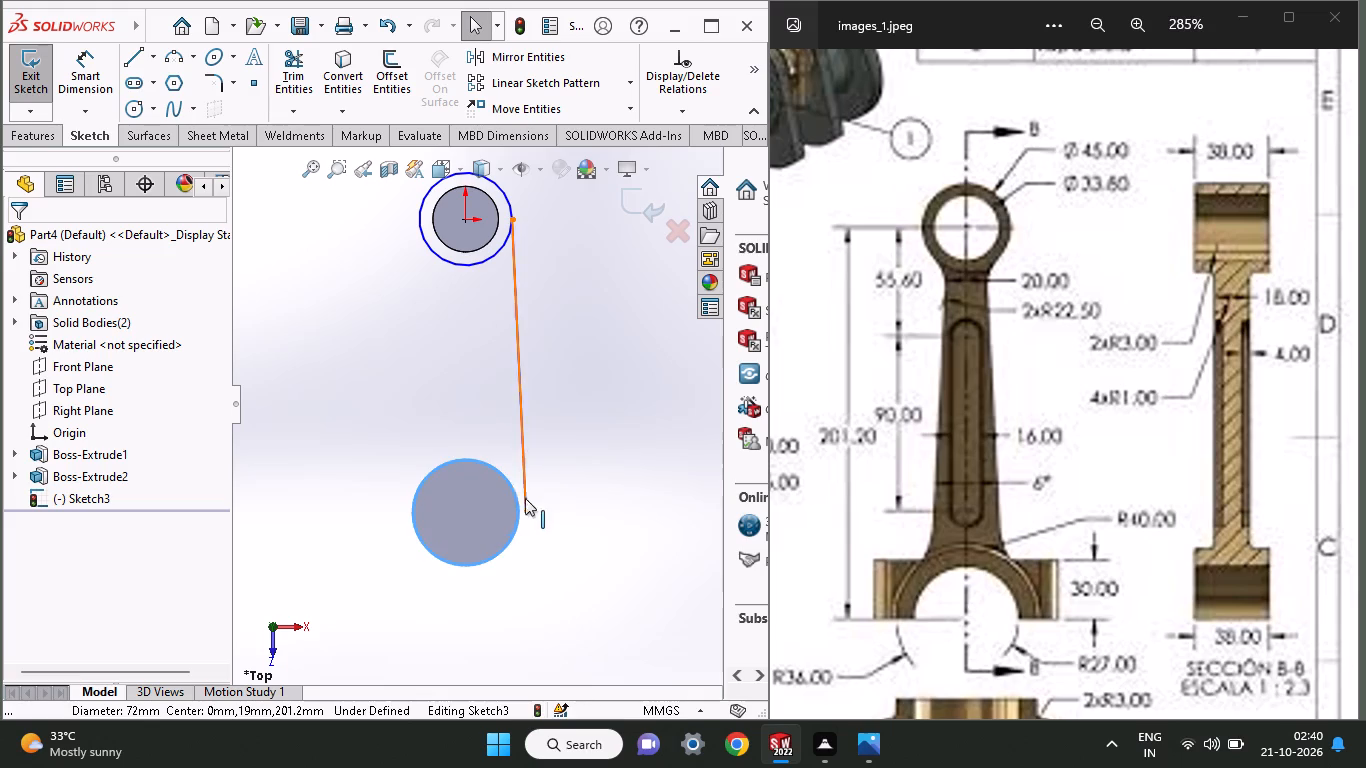
{"action": "left_click", "coordinate": [525, 480], "text": "shift"}
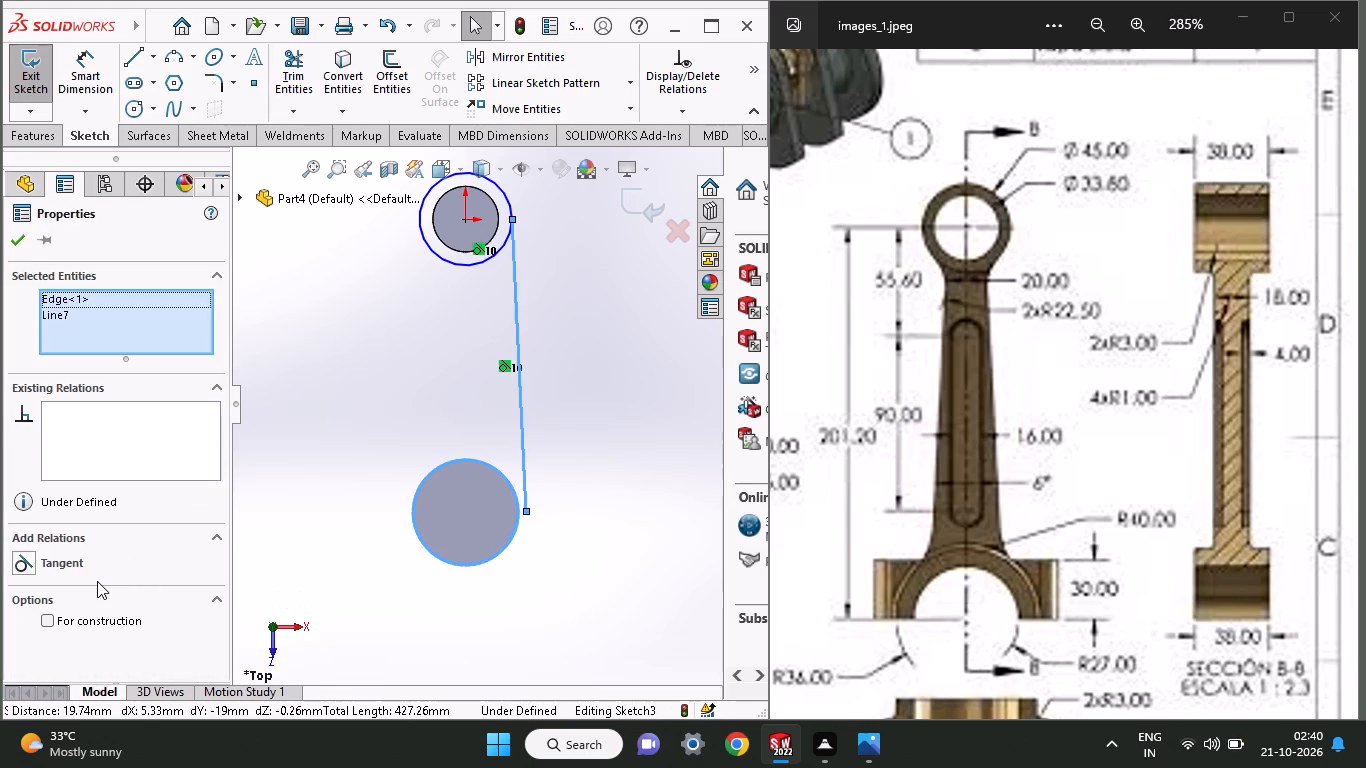
{"action": "left_click", "coordinate": [50, 569]}
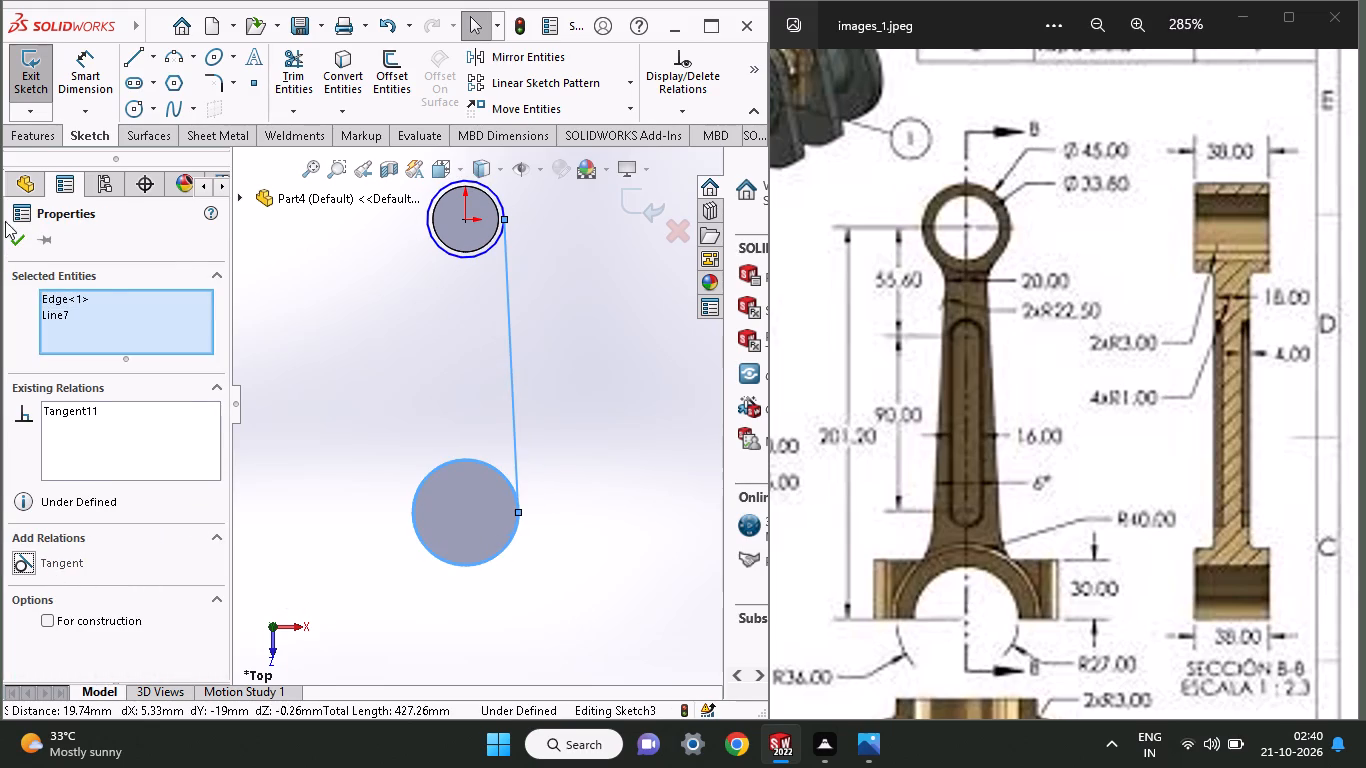
{"action": "left_click", "coordinate": [8, 246]}
Dimension the small-end sketch circle with a diameter of 45 mm.
{"action": "left_click", "coordinate": [63, 78]}
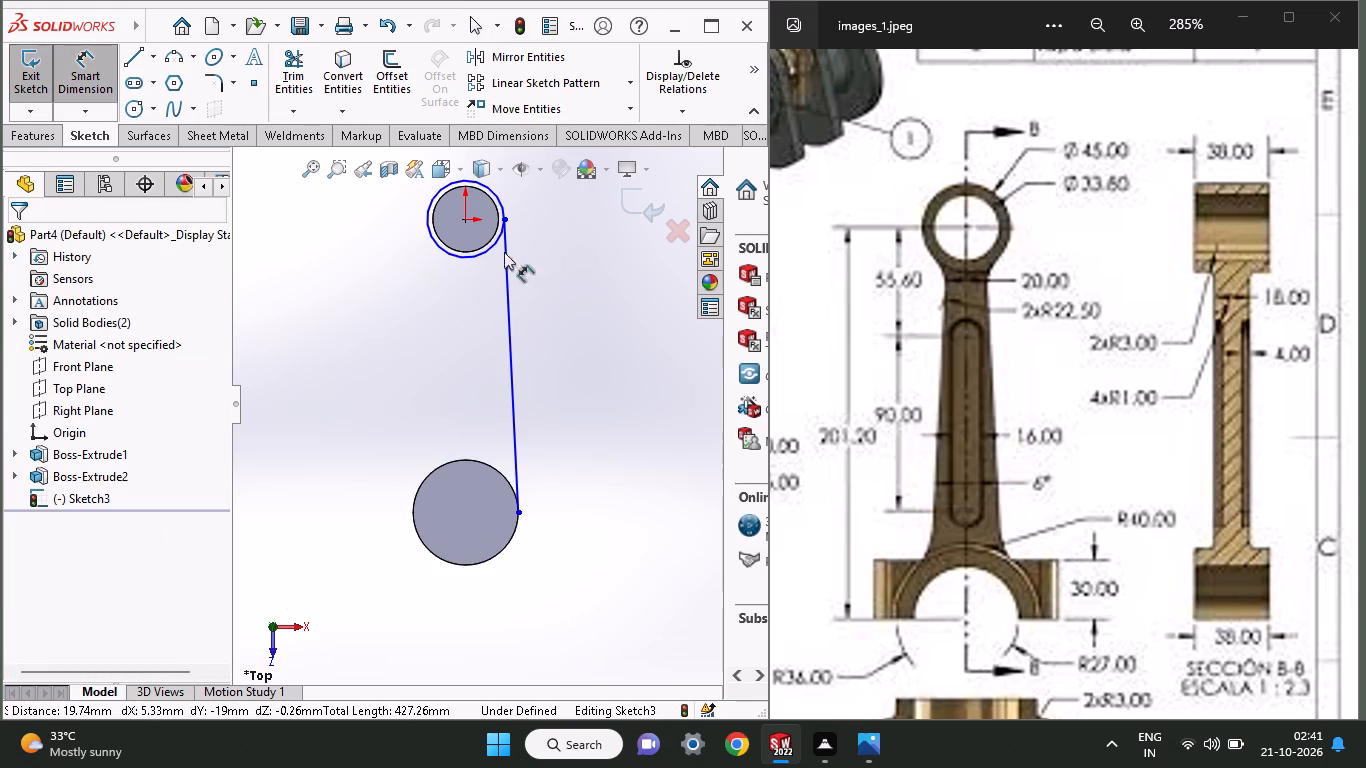
{"action": "left_click", "coordinate": [477, 256]}
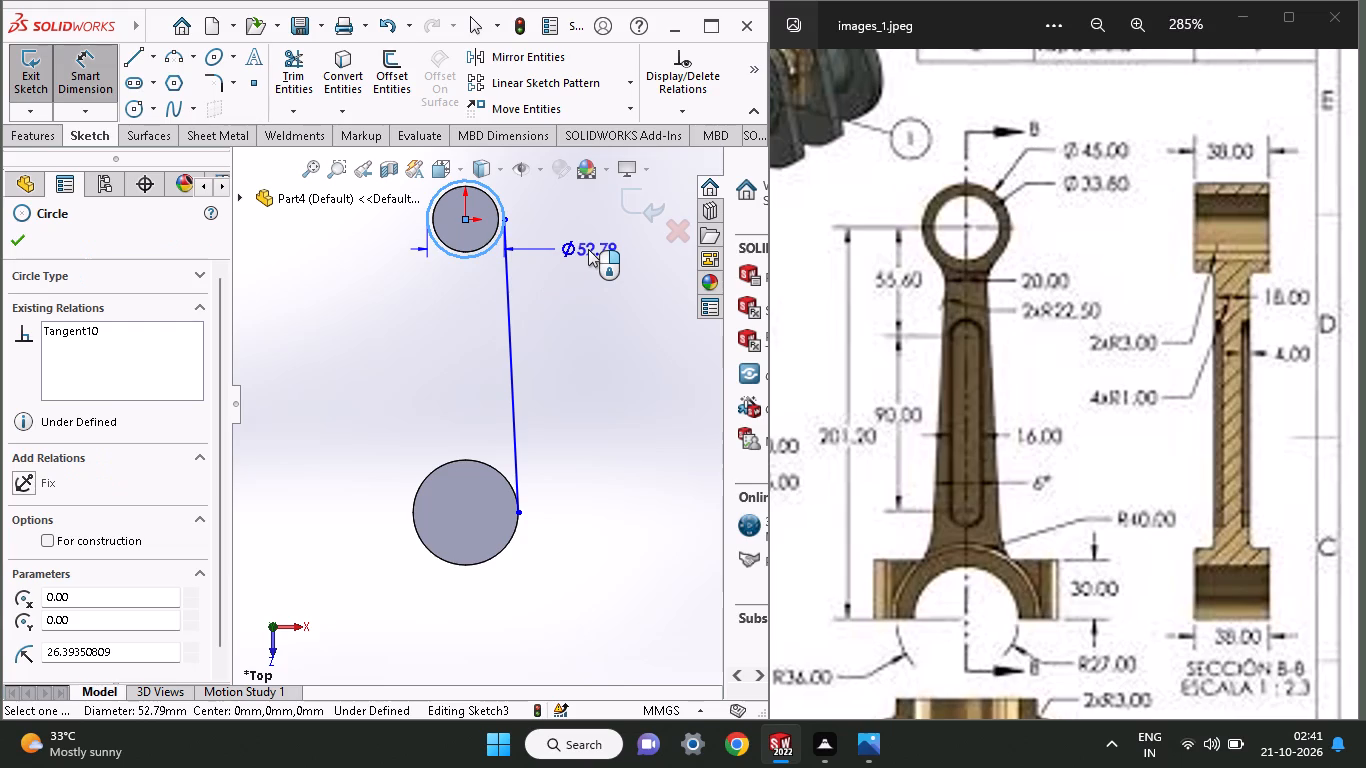
{"action": "left_click", "coordinate": [588, 249]}
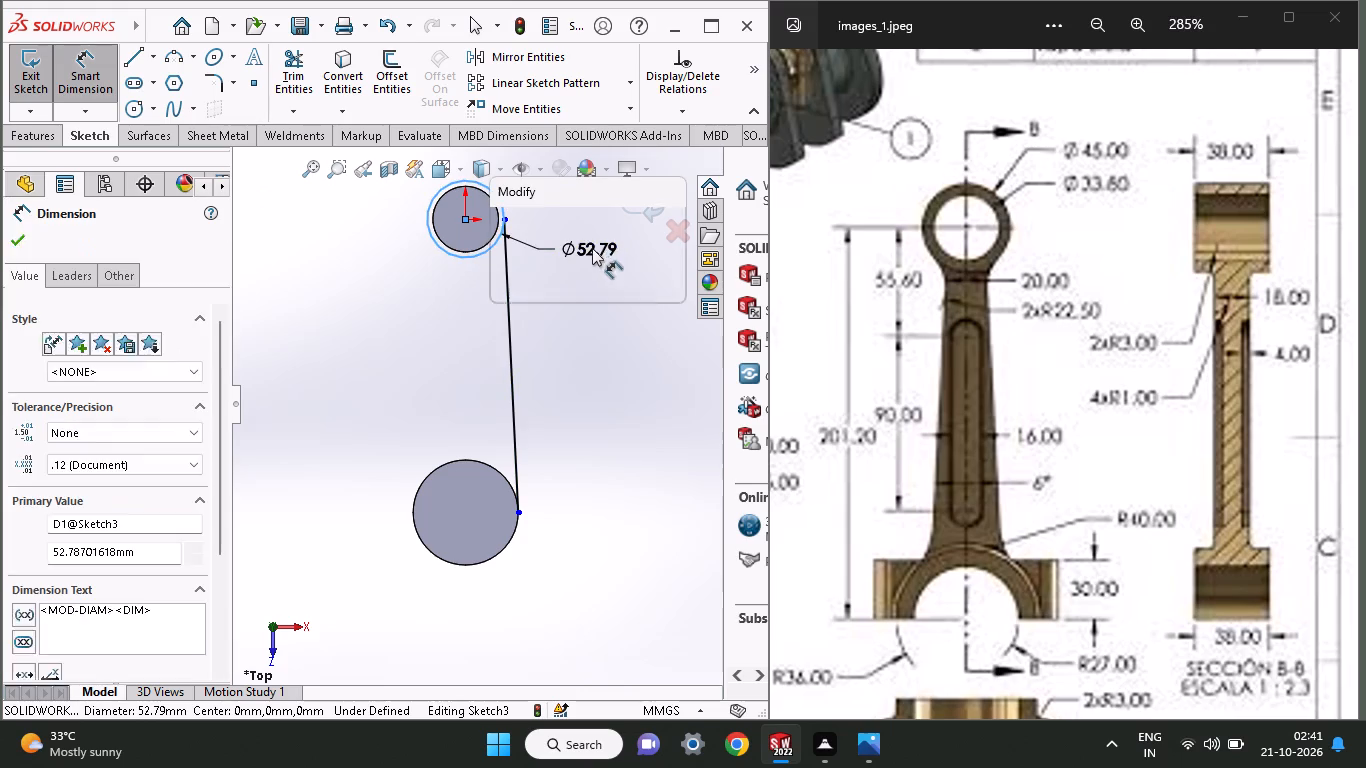
{"action": "type", "text": "45"}
{"action": "key", "text": "Return"}
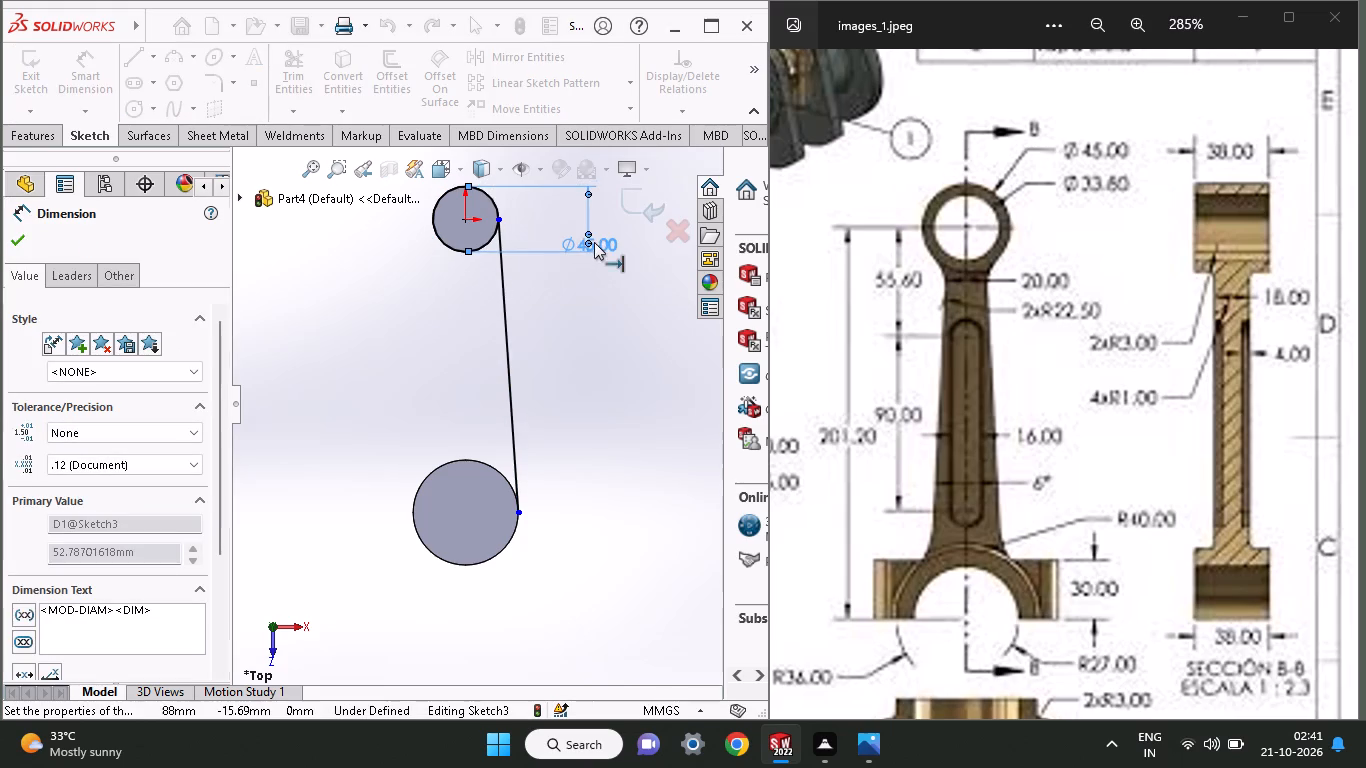
{"action": "left_click", "coordinate": [16, 238]}
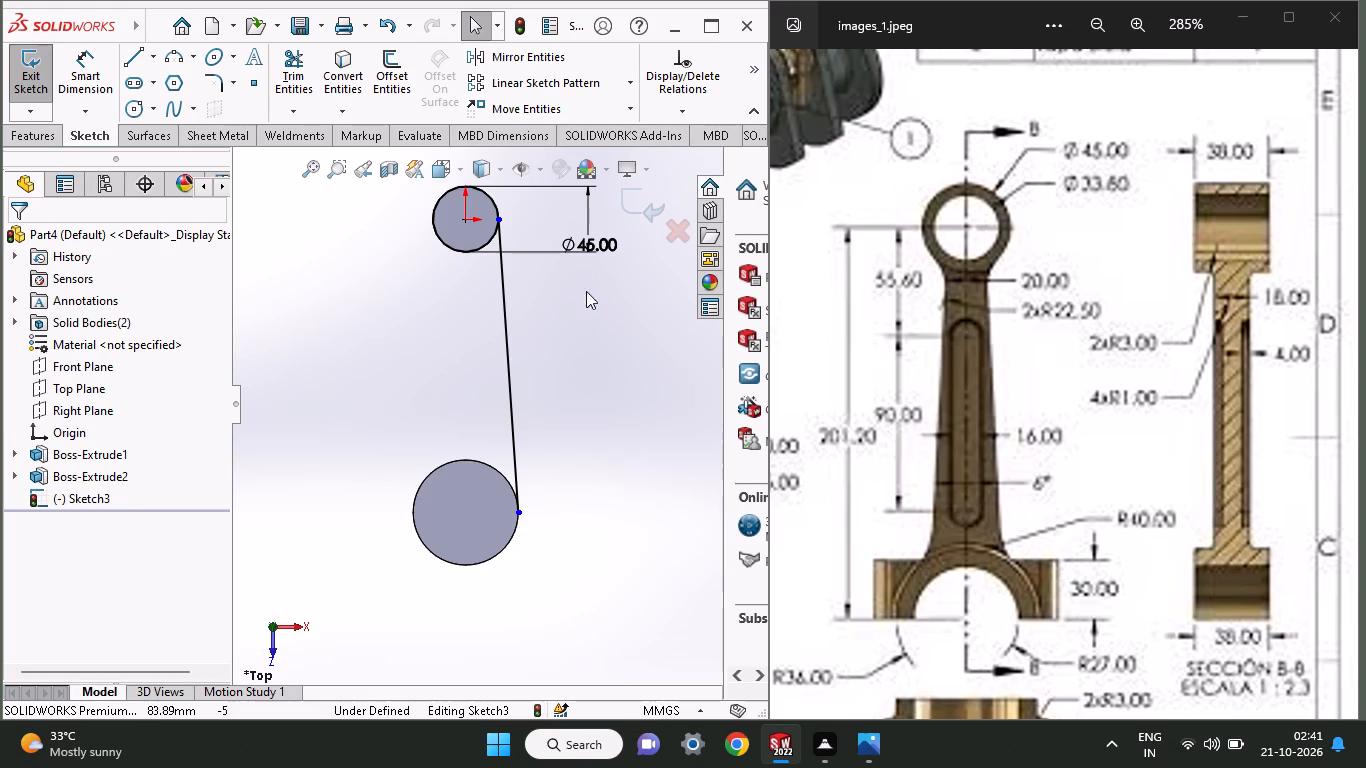
Sketch a slanted line about 218 mm long along the left side, from beside the small circle to beside the large circle.
{"action": "left_click", "coordinate": [127, 55]}
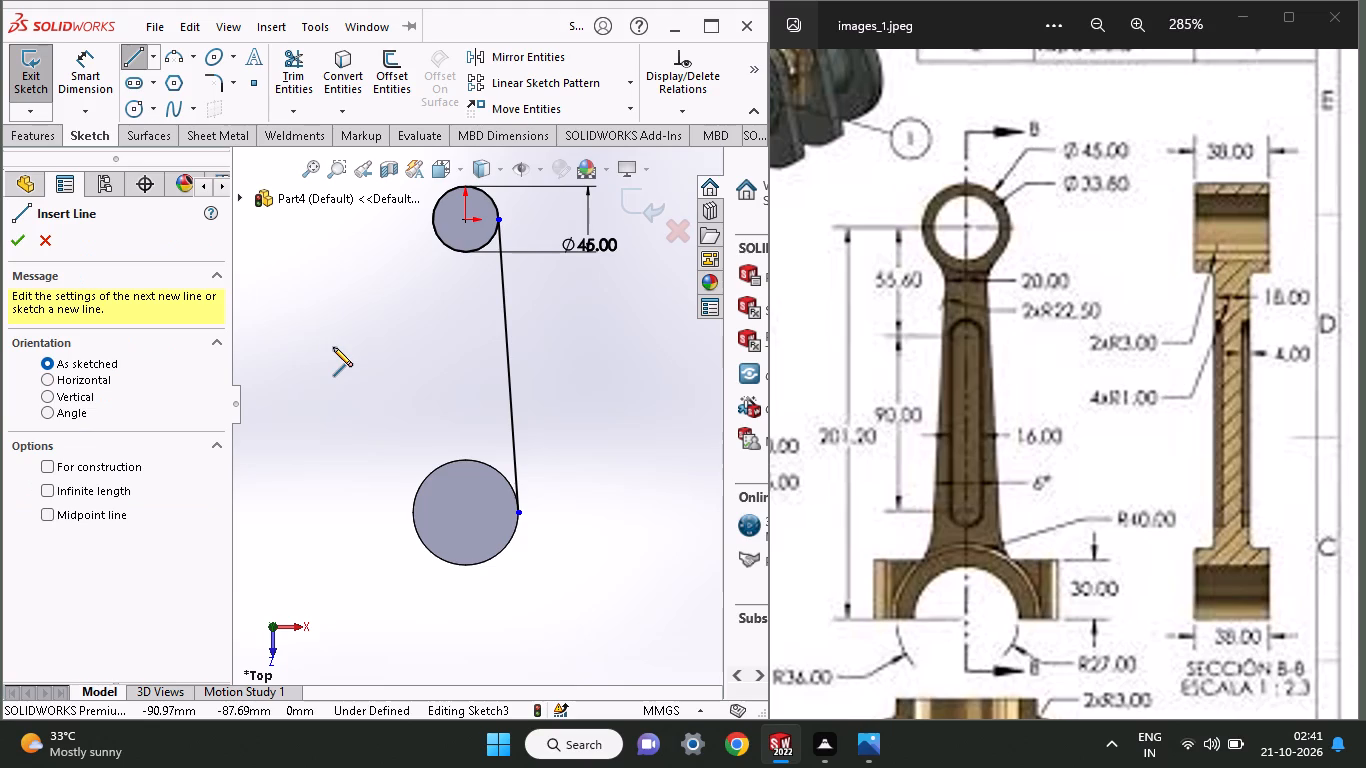
{"action": "left_click", "coordinate": [424, 219]}
{"action": "left_click", "coordinate": [385, 534]}
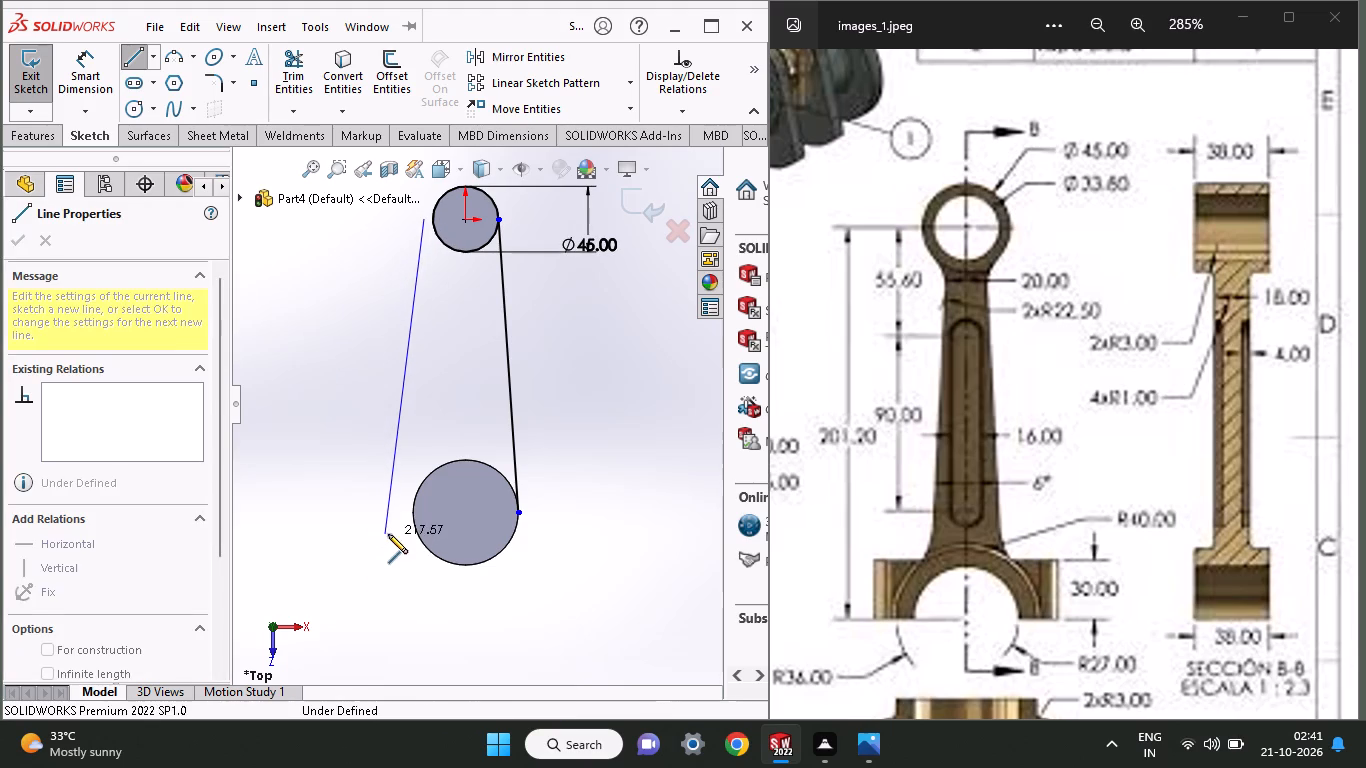
{"action": "right_click", "coordinate": [357, 491]}
{"action": "left_click", "coordinate": [393, 509]}
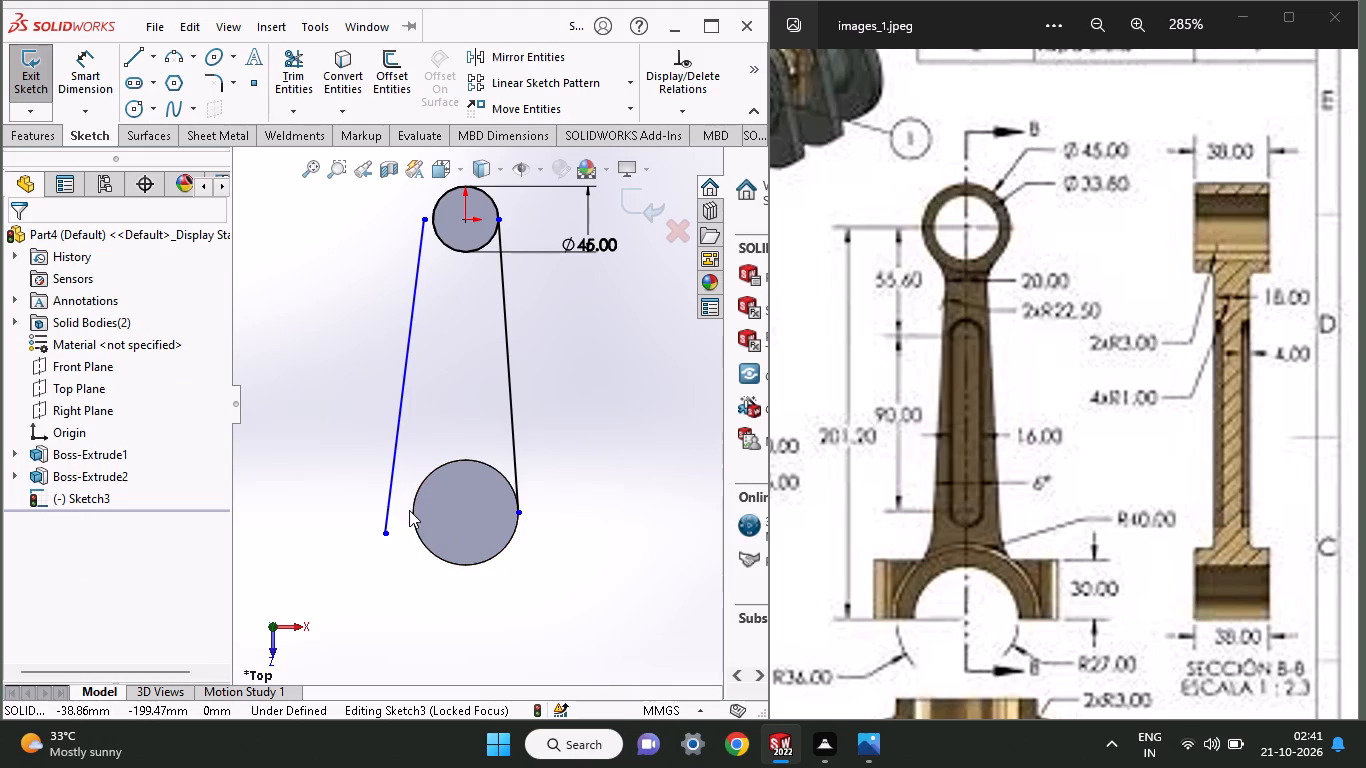
Add a tangent relation between the left slanted line and the large circular edge.
{"action": "left_click", "coordinate": [416, 517]}
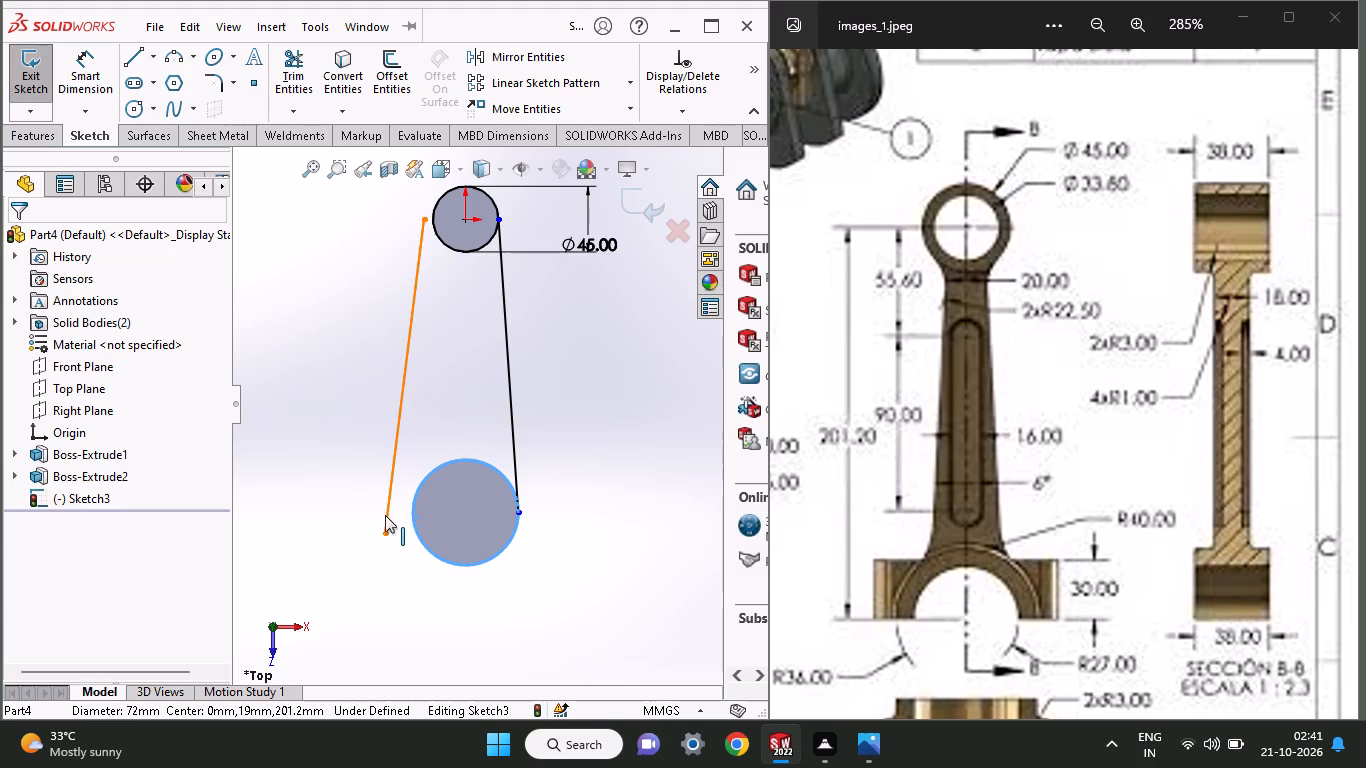
{"action": "left_click", "coordinate": [386, 518], "text": "shift"}
{"action": "left_click", "coordinate": [66, 576]}
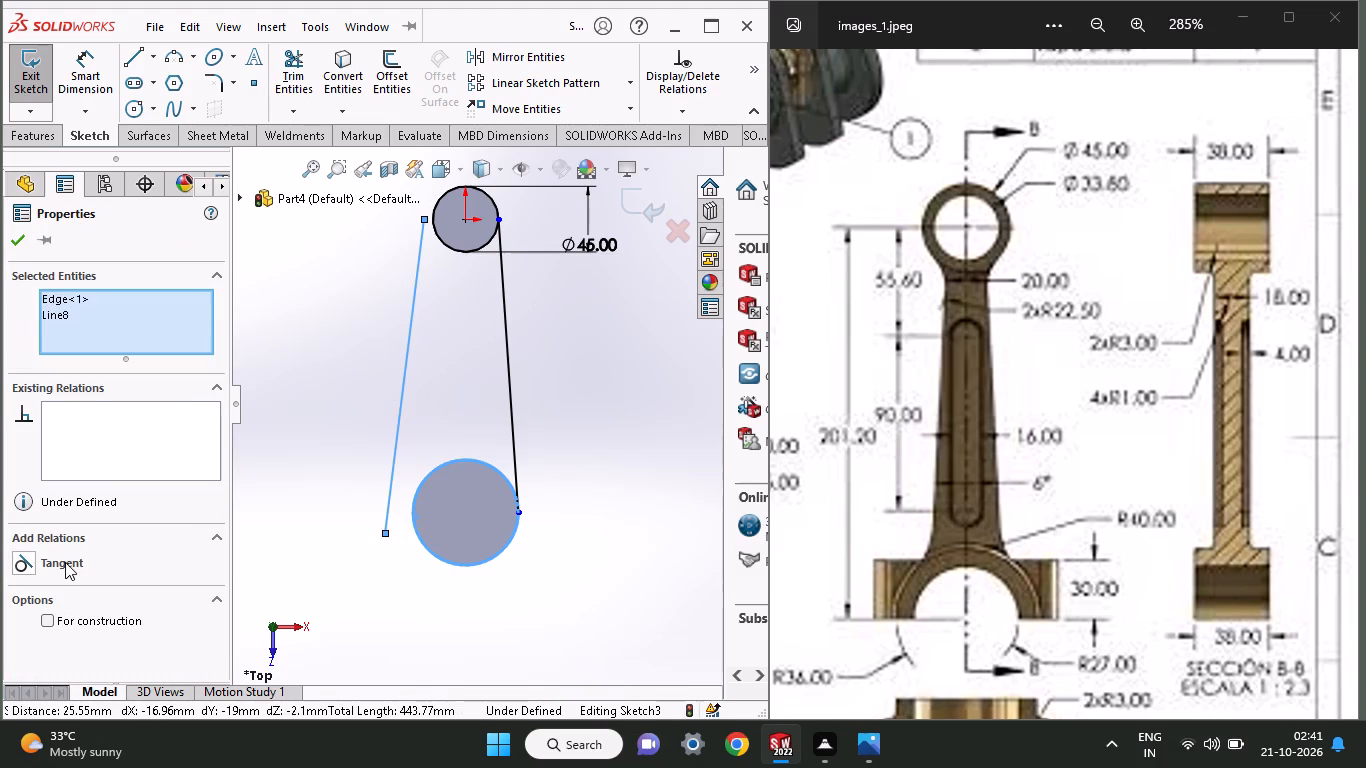
{"action": "left_click", "coordinate": [65, 561]}
{"action": "left_click", "coordinate": [9, 243]}
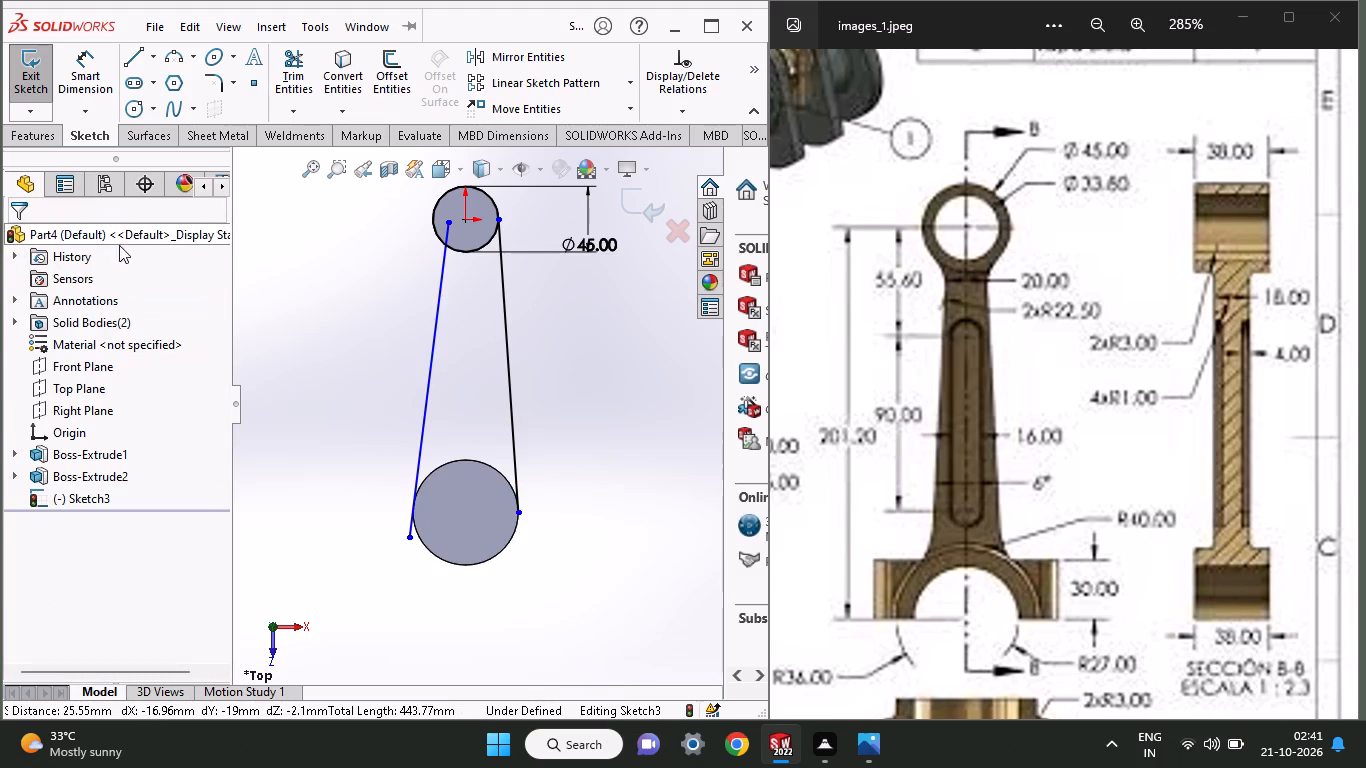
Add a tangent relation between the left slanted line and the small-end circle.
{"action": "left_click", "coordinate": [431, 211], "text": "shift"}
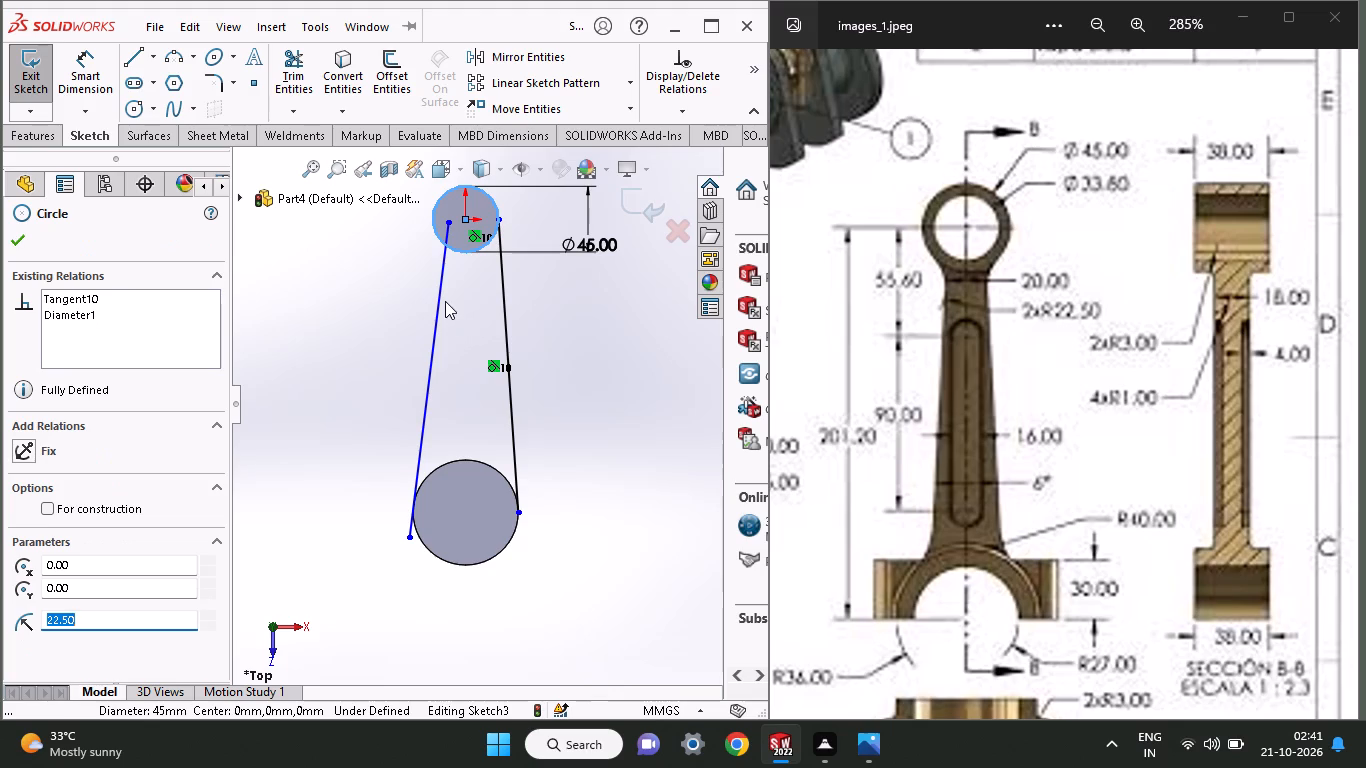
{"action": "left_click", "coordinate": [439, 295], "text": "shift"}
{"action": "left_click", "coordinate": [65, 559]}
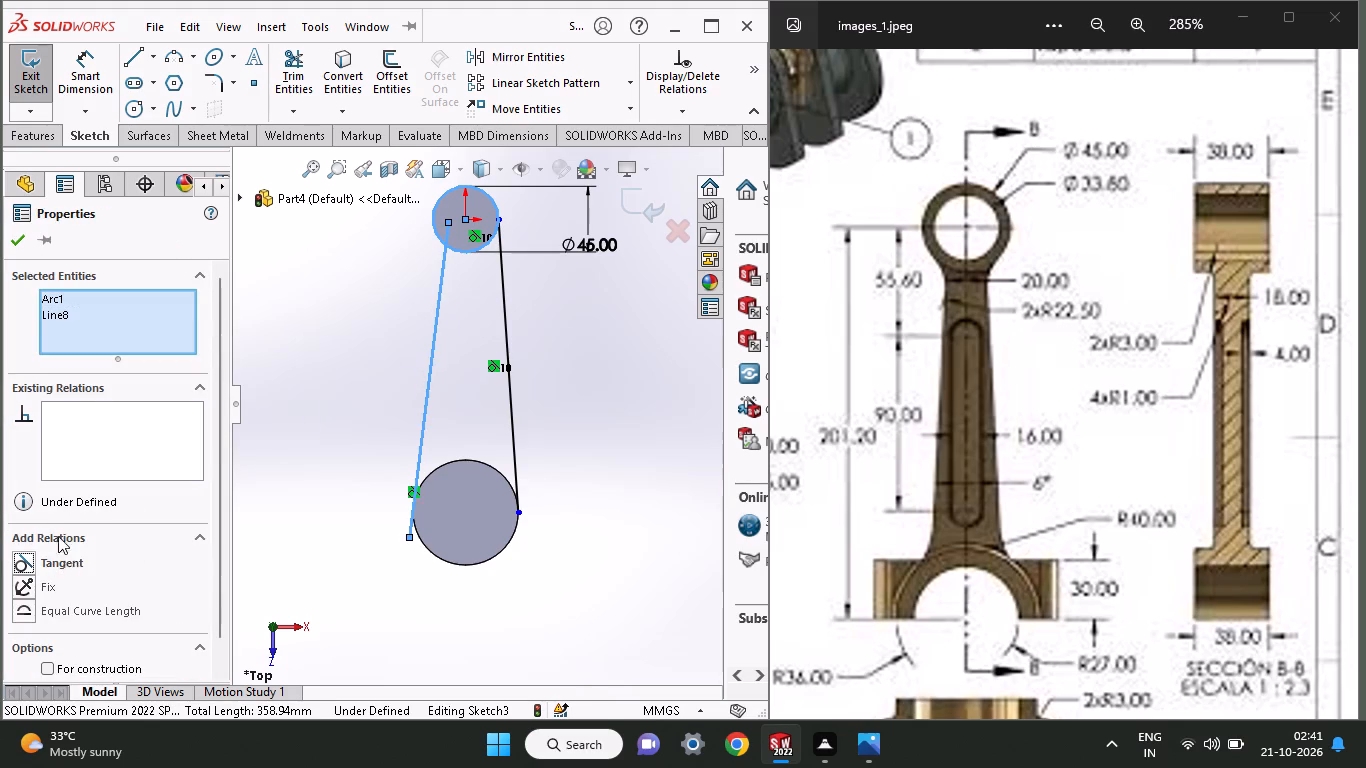
{"action": "left_click", "coordinate": [21, 244]}
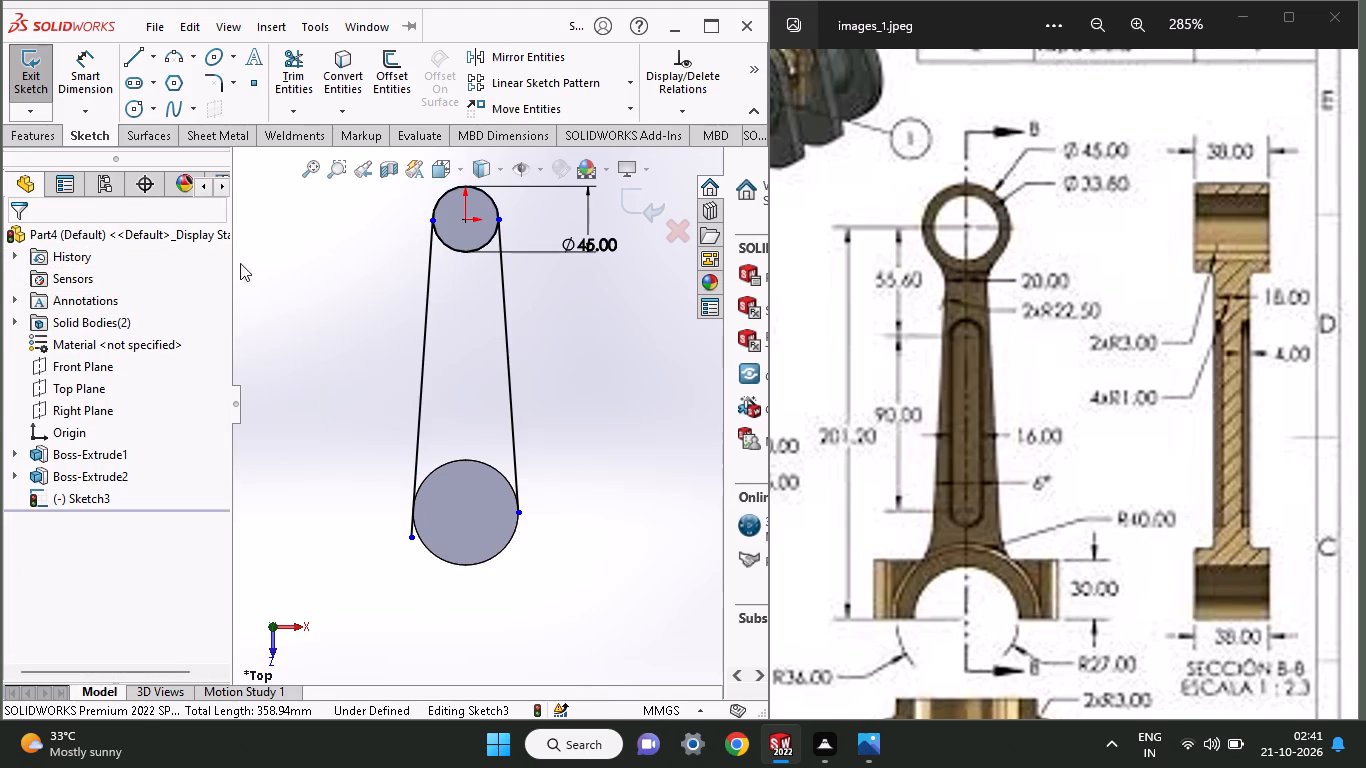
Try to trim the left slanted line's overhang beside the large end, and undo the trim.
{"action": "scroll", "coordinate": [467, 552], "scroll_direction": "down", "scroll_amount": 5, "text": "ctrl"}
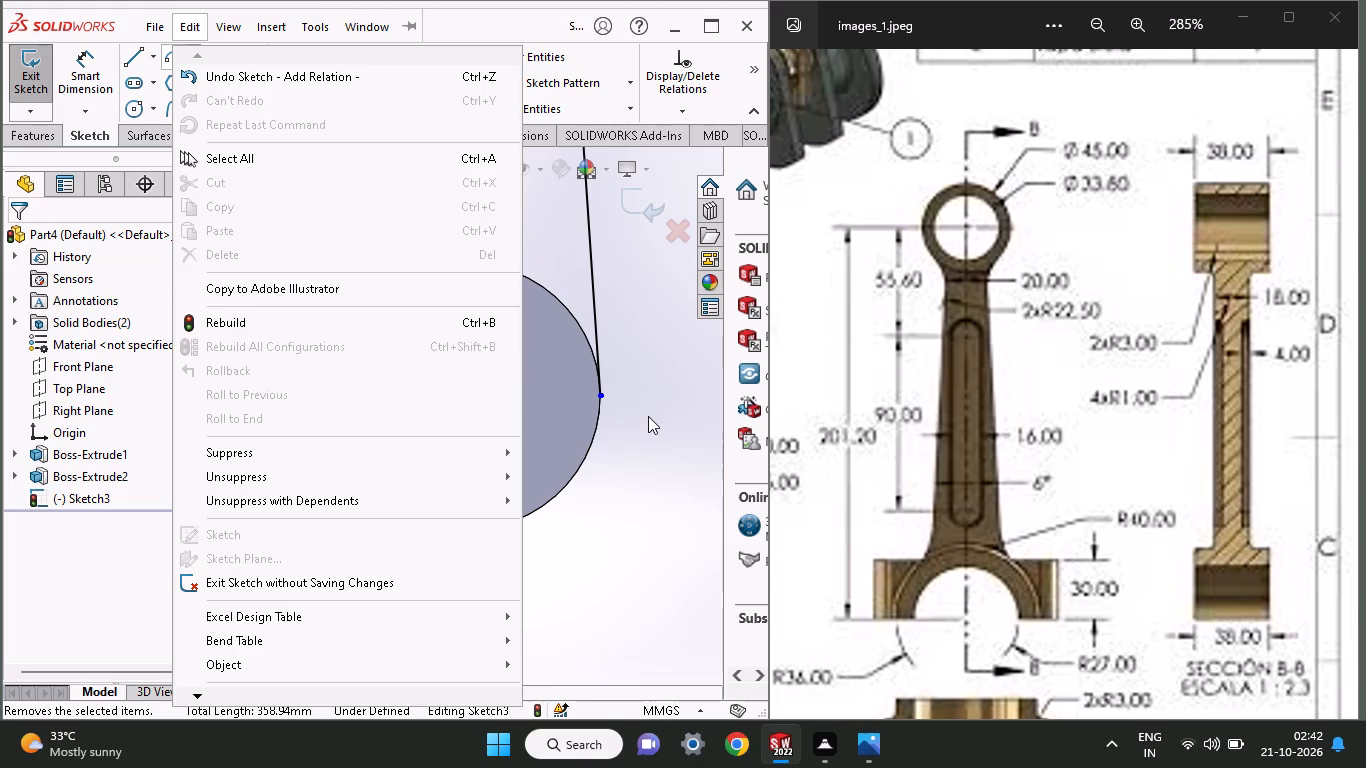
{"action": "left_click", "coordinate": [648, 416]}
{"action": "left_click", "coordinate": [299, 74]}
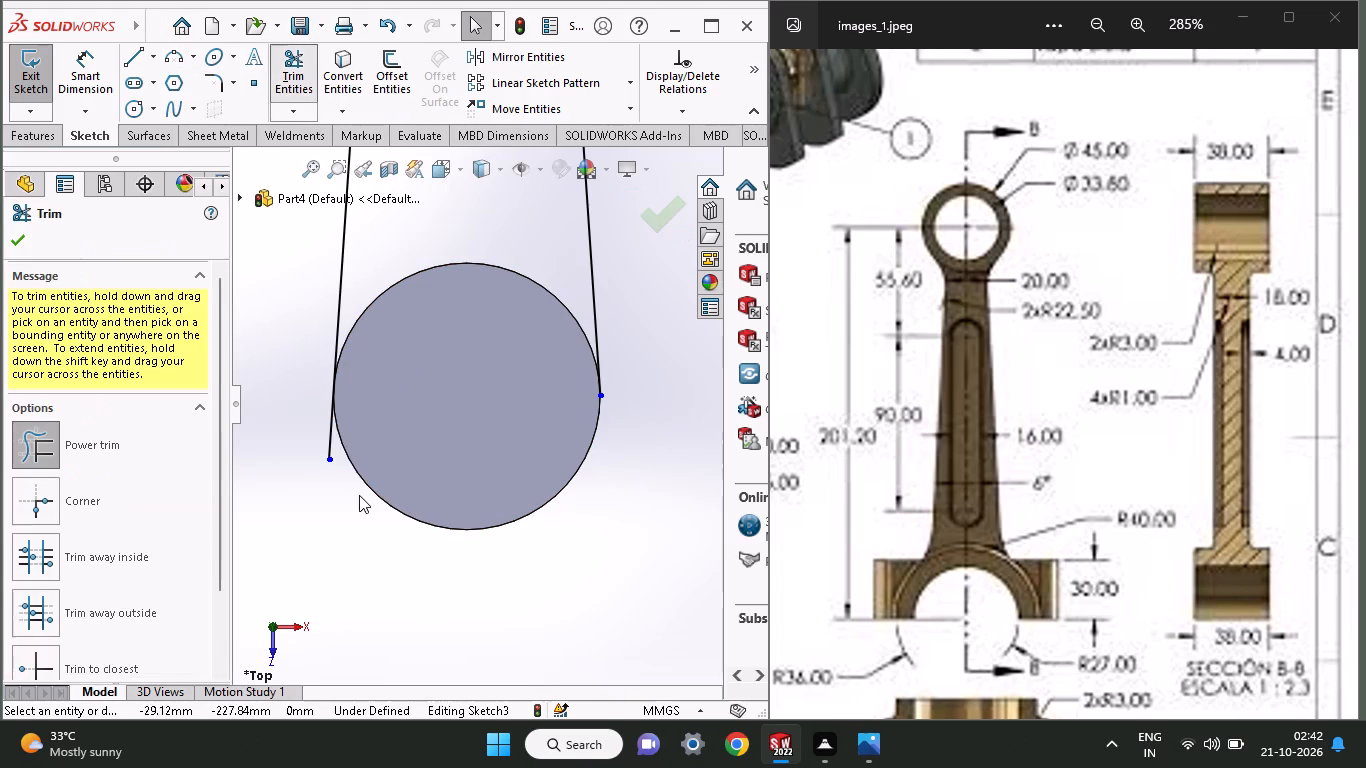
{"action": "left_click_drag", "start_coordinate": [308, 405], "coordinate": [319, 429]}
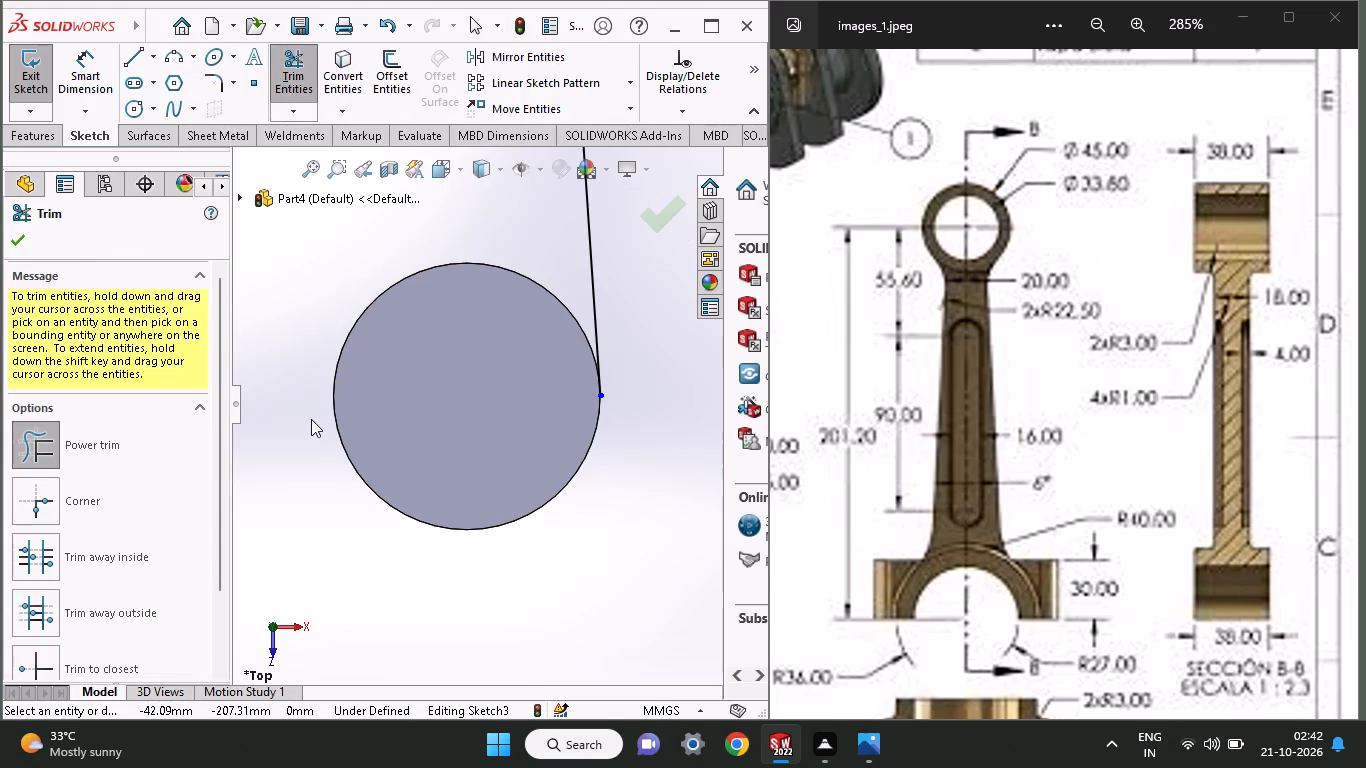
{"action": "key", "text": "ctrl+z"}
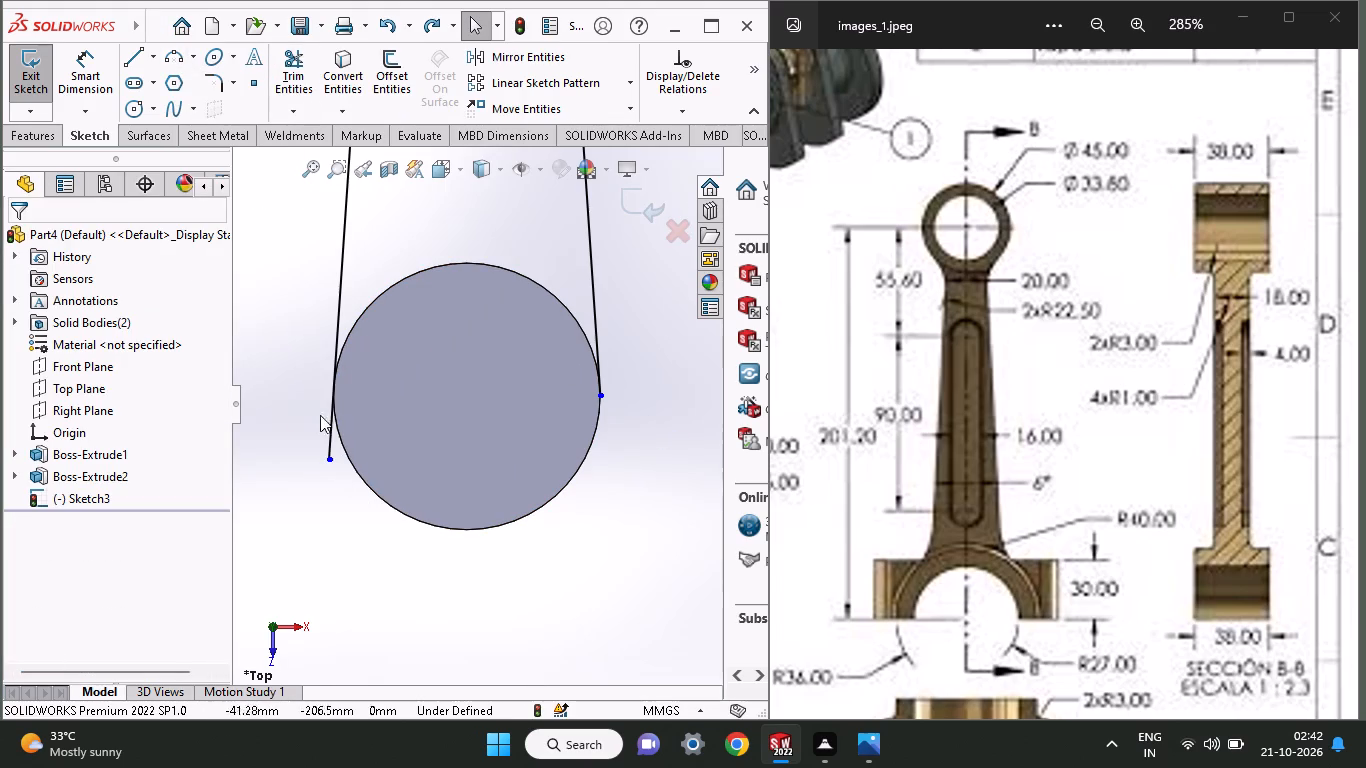
Sketch a circle of about 36.11 mm radius centred on the large end, following its circular edge.
{"action": "scroll", "coordinate": [423, 399], "scroll_direction": "up", "scroll_amount": 1, "text": "ctrl"}
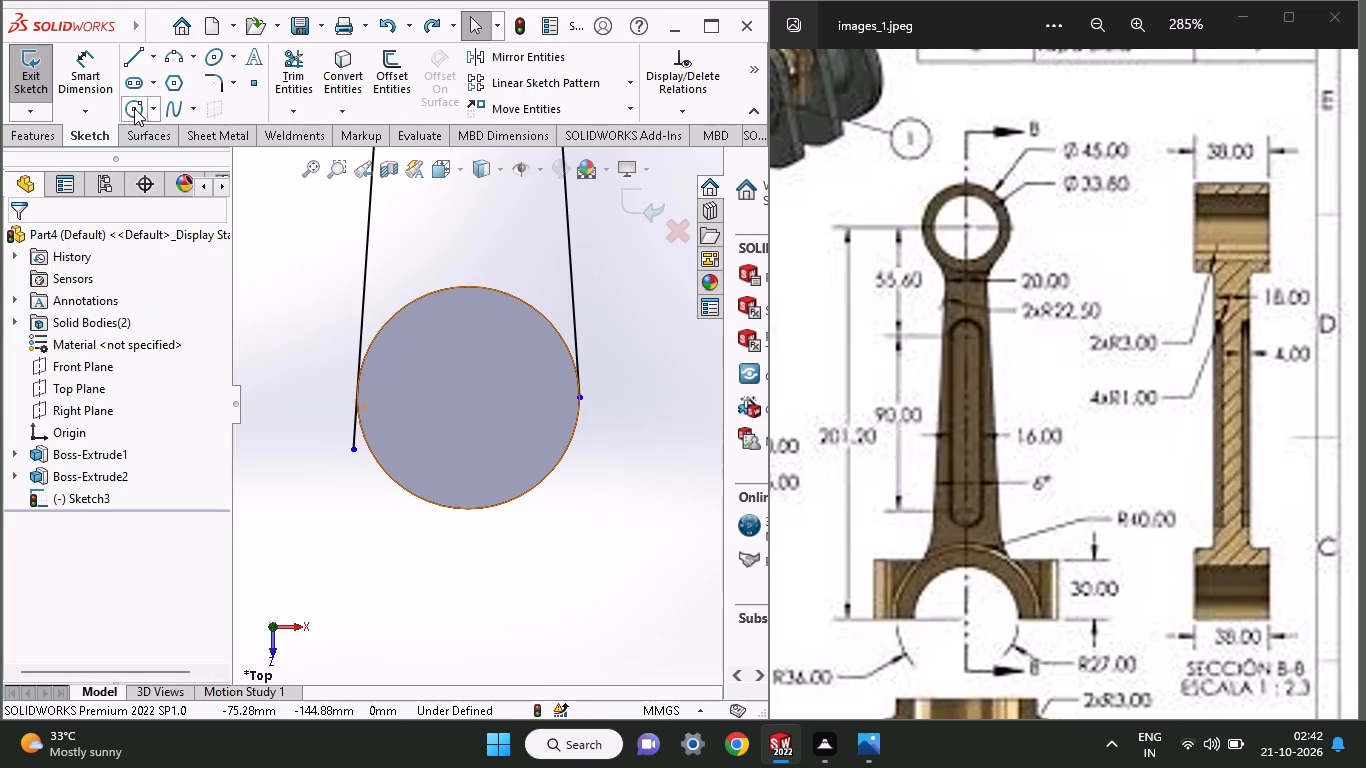
{"action": "left_click", "coordinate": [133, 108]}
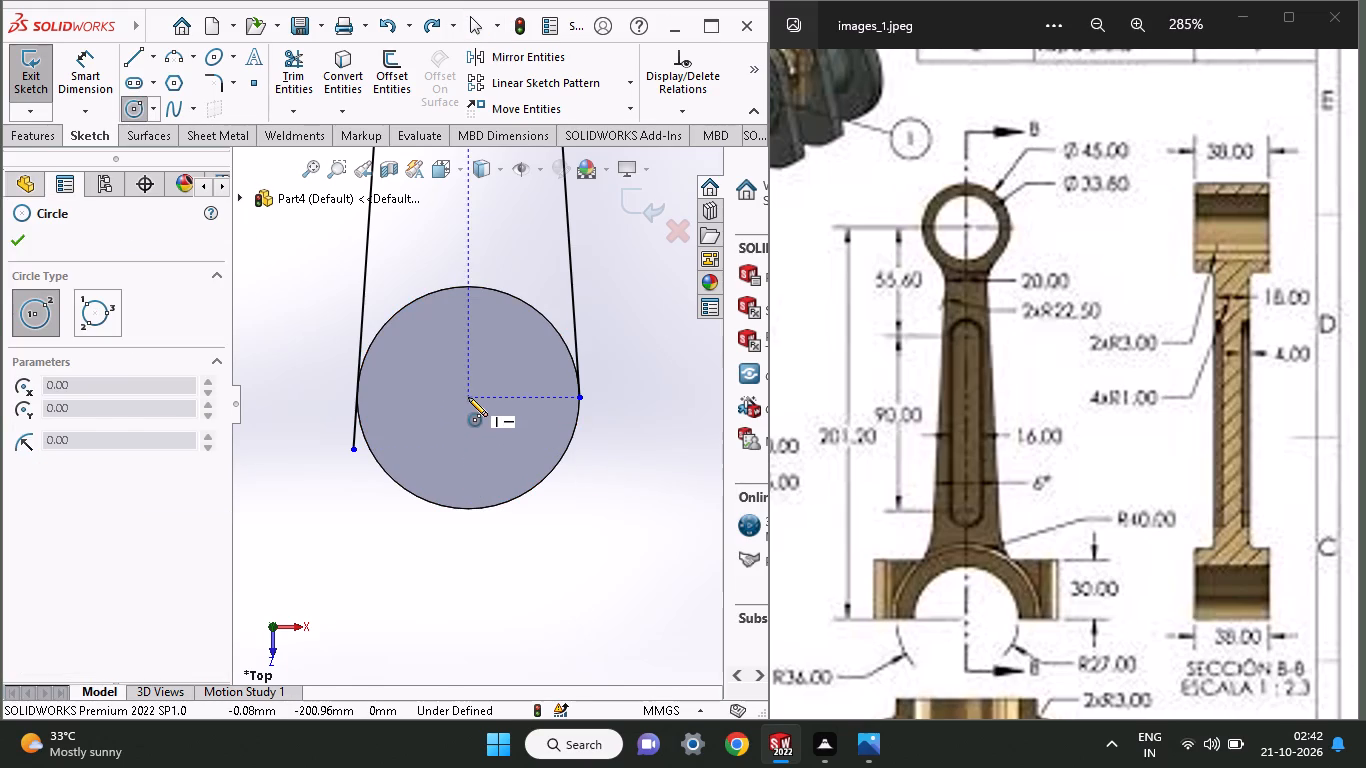
{"action": "left_click", "coordinate": [468, 397]}
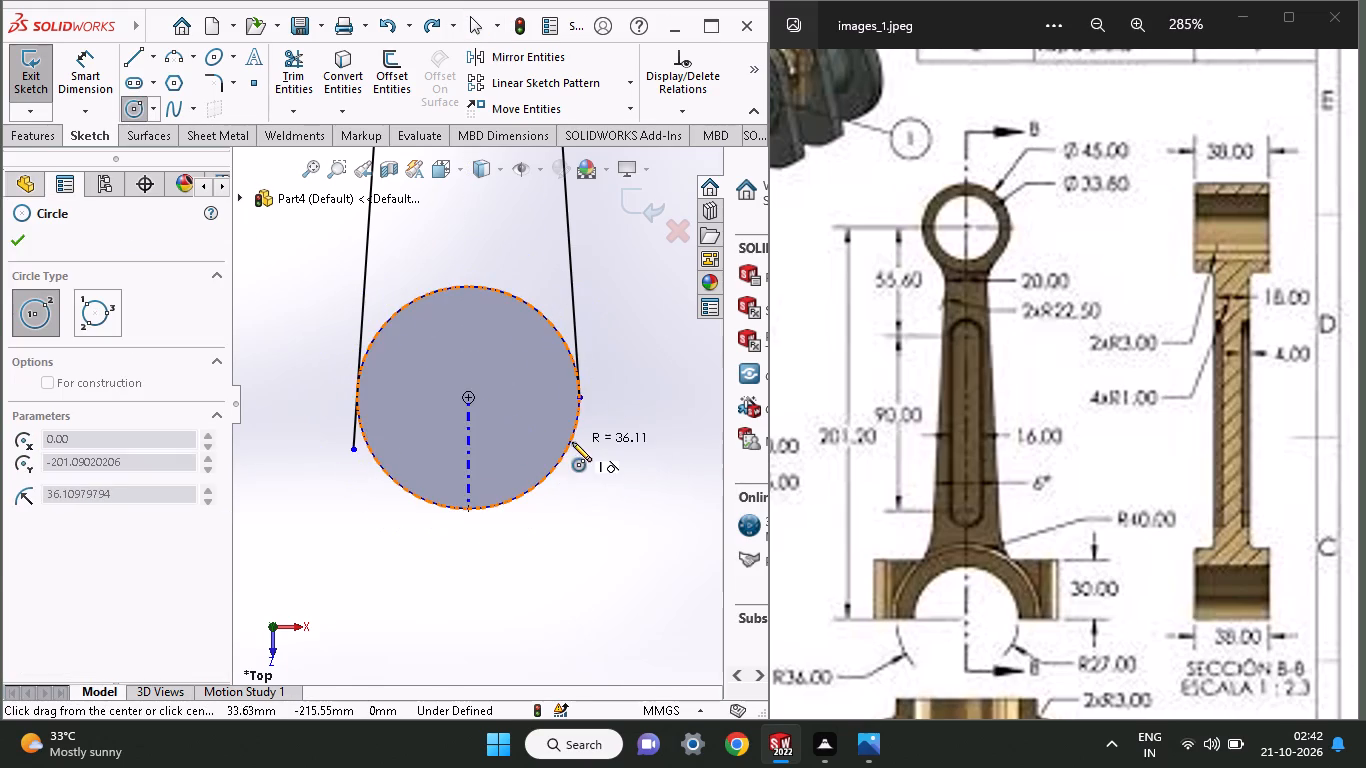
{"action": "left_click", "coordinate": [572, 442]}
{"action": "right_click", "coordinate": [419, 269]}
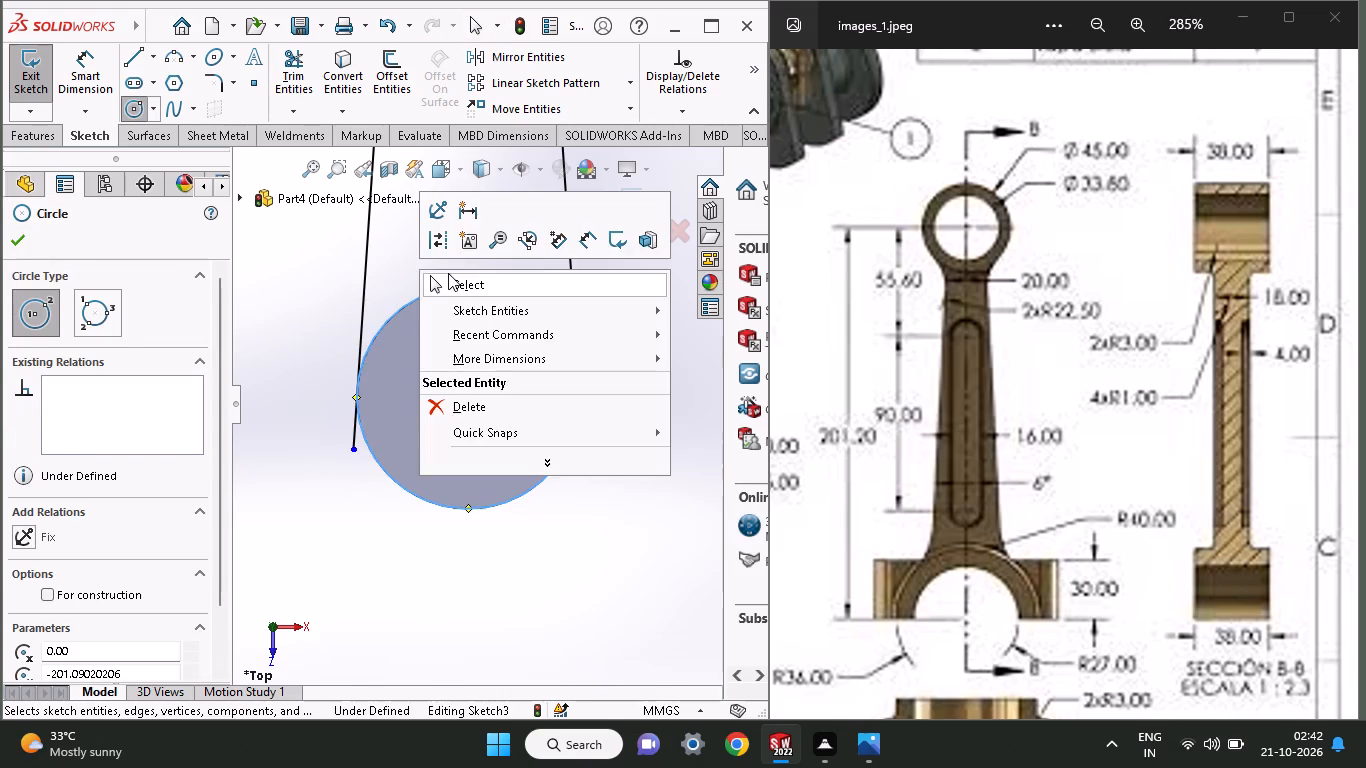
{"action": "left_click", "coordinate": [461, 276]}
Trim the left slanted line's overhang beyond its contact point with the large sketch circle.
{"action": "left_click", "coordinate": [280, 64]}
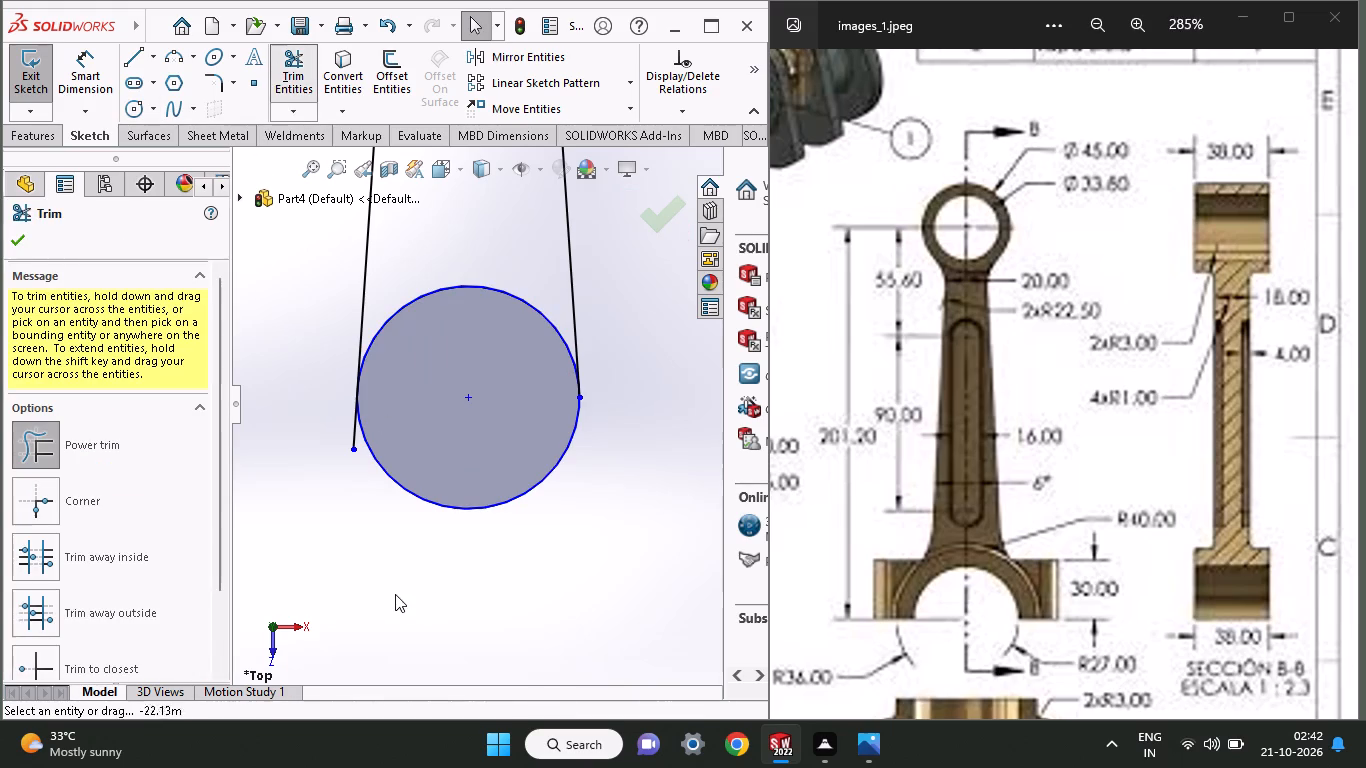
{"action": "left_click_drag", "start_coordinate": [341, 426], "coordinate": [364, 478]}
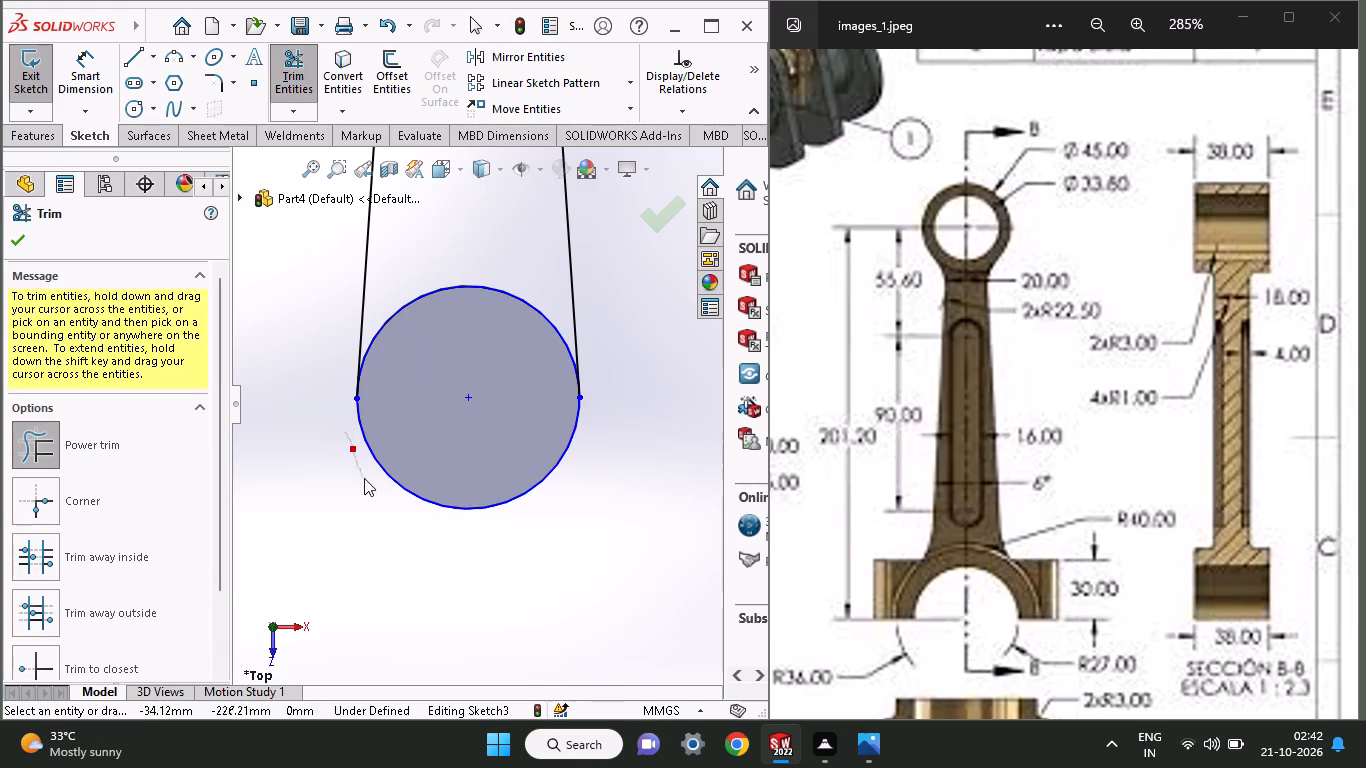
{"action": "left_click_drag", "start_coordinate": [364, 478], "coordinate": [359, 476]}
{"action": "left_click", "coordinate": [22, 237]}
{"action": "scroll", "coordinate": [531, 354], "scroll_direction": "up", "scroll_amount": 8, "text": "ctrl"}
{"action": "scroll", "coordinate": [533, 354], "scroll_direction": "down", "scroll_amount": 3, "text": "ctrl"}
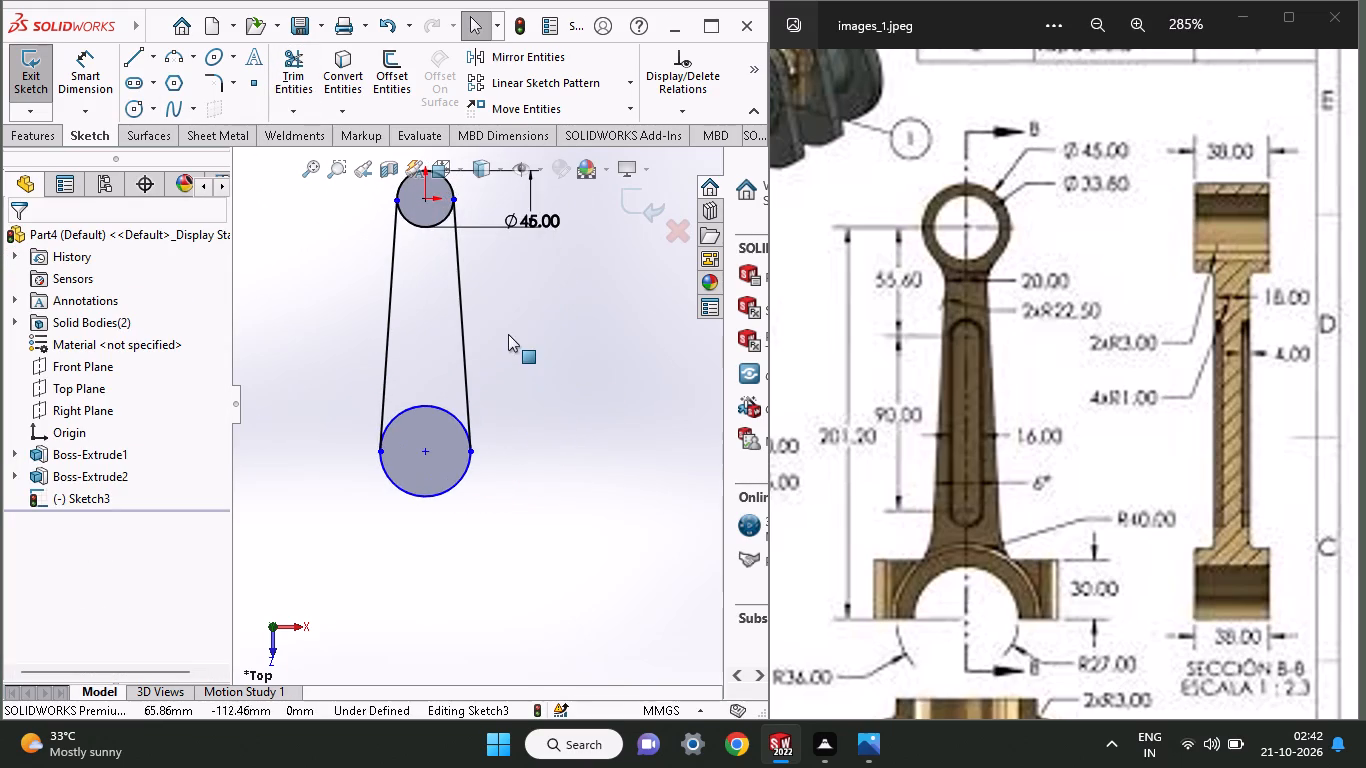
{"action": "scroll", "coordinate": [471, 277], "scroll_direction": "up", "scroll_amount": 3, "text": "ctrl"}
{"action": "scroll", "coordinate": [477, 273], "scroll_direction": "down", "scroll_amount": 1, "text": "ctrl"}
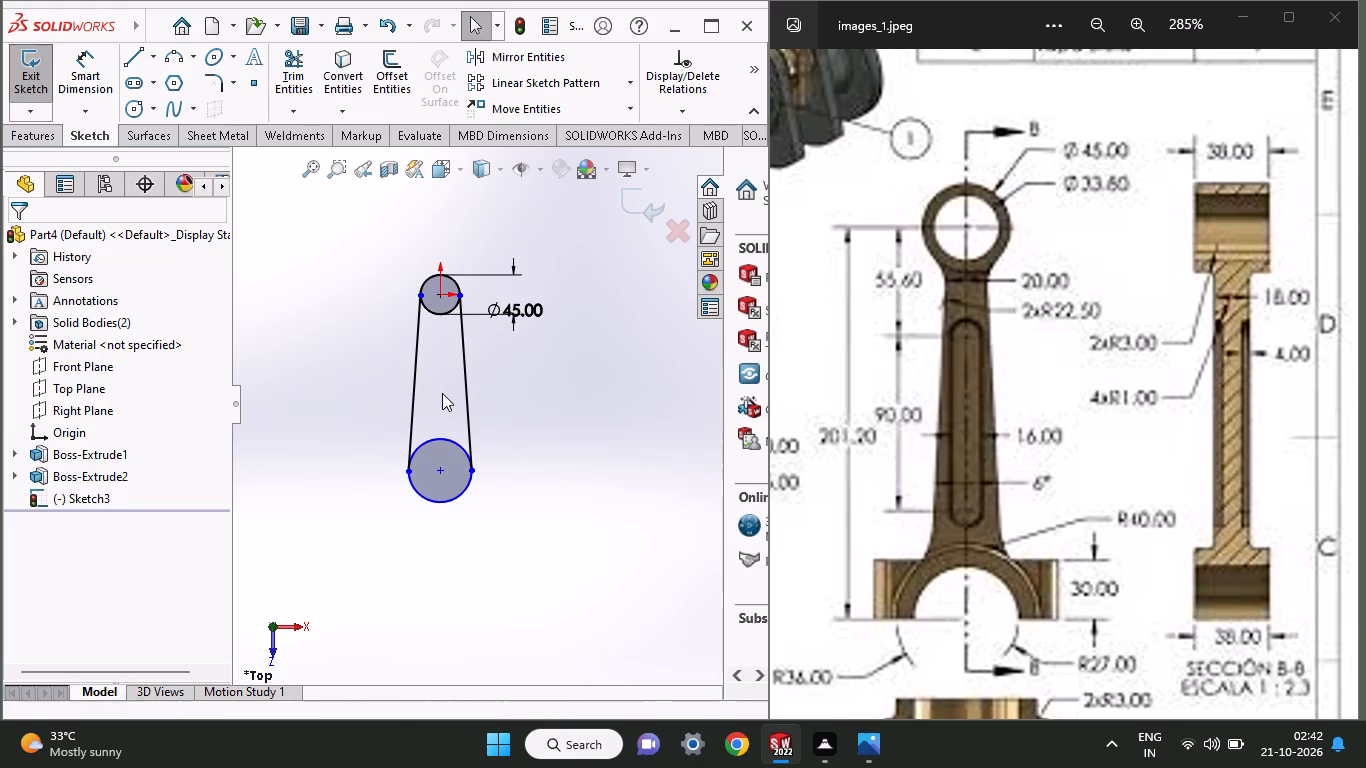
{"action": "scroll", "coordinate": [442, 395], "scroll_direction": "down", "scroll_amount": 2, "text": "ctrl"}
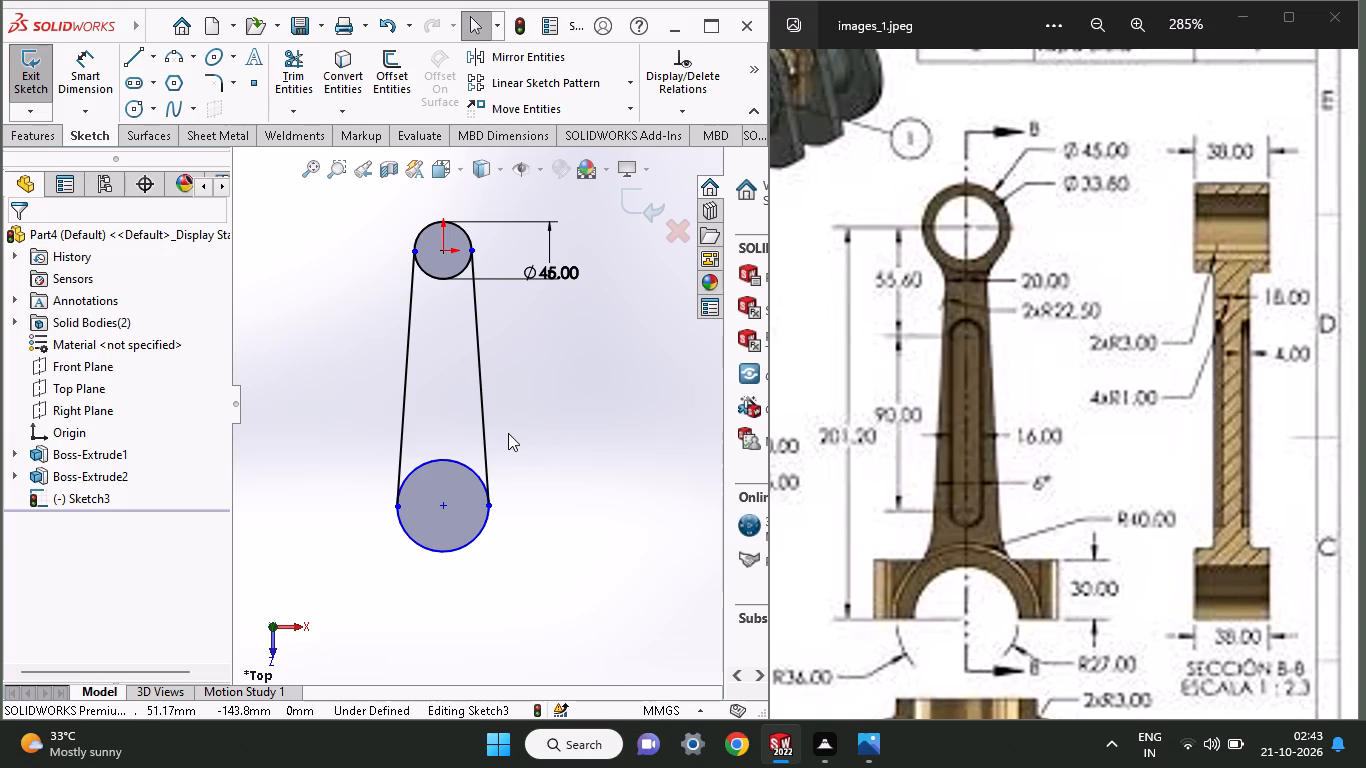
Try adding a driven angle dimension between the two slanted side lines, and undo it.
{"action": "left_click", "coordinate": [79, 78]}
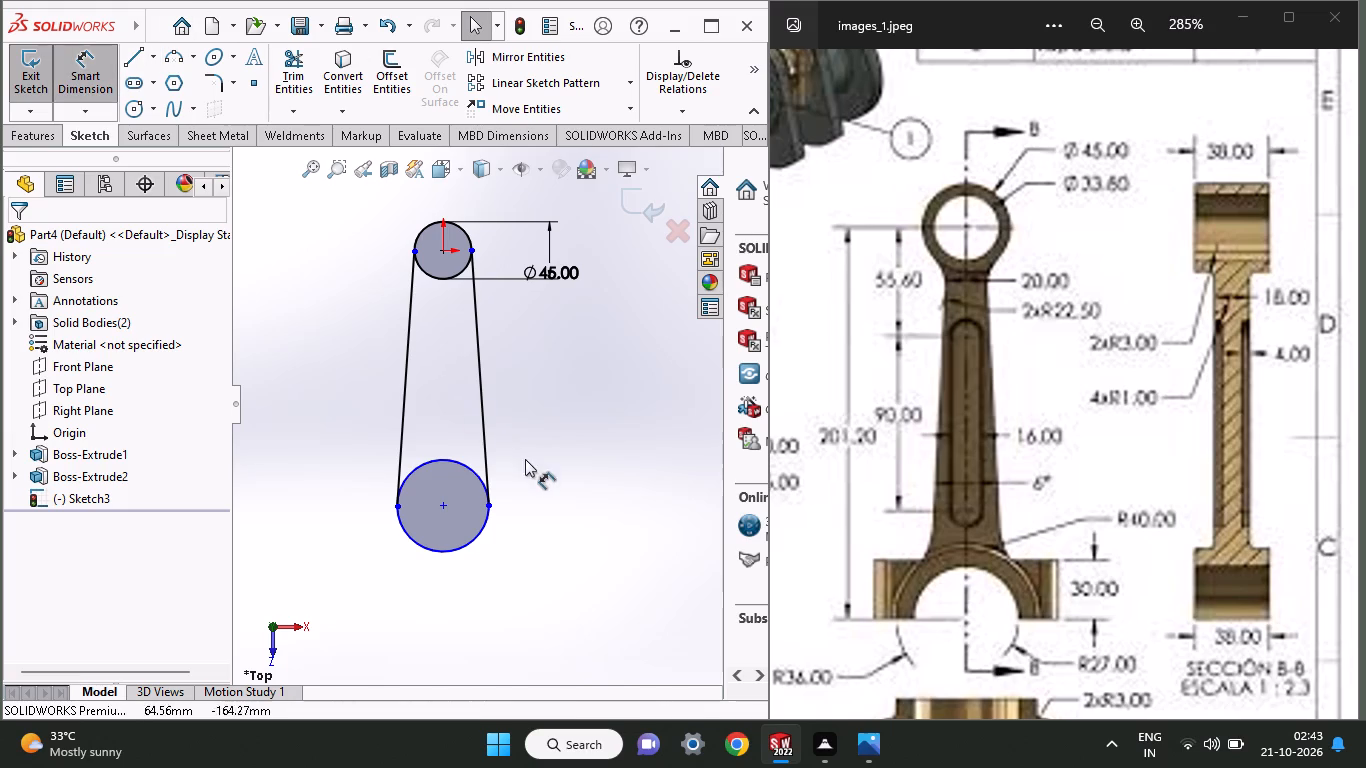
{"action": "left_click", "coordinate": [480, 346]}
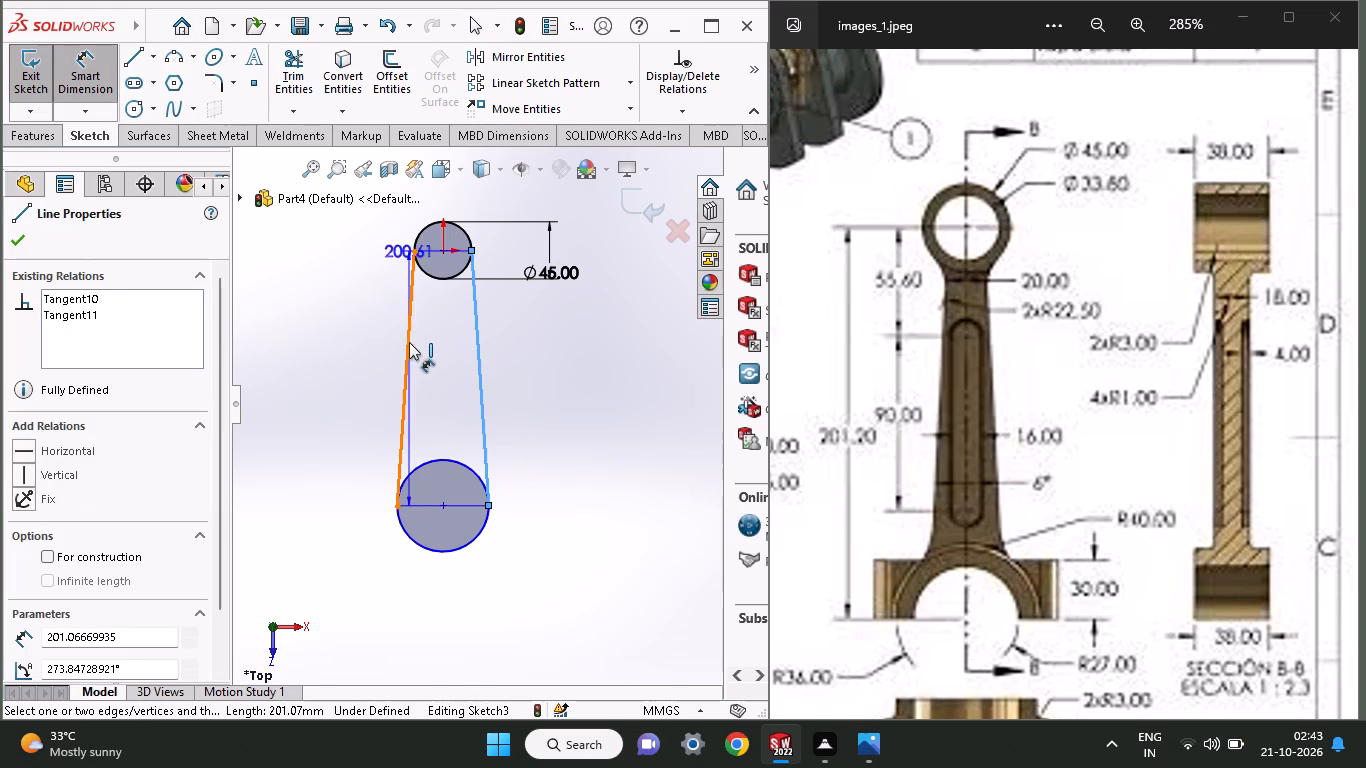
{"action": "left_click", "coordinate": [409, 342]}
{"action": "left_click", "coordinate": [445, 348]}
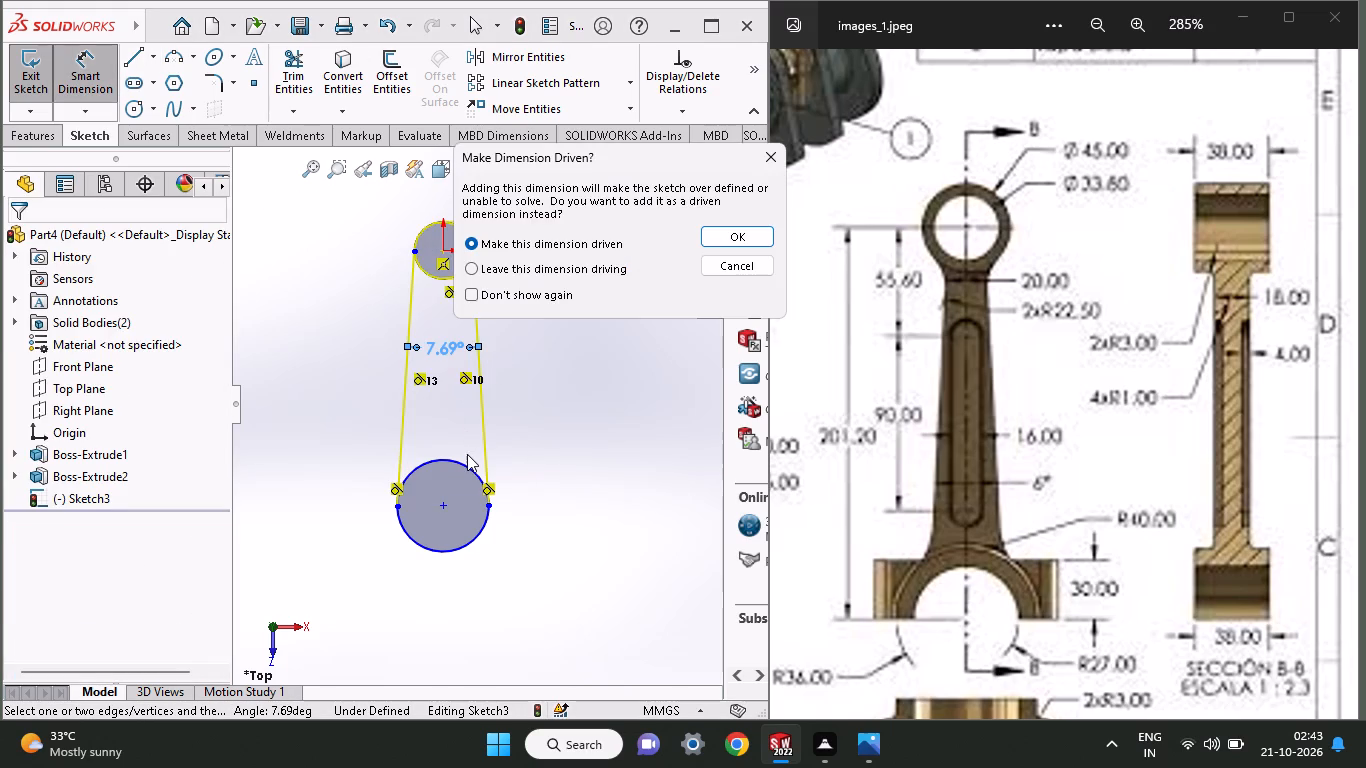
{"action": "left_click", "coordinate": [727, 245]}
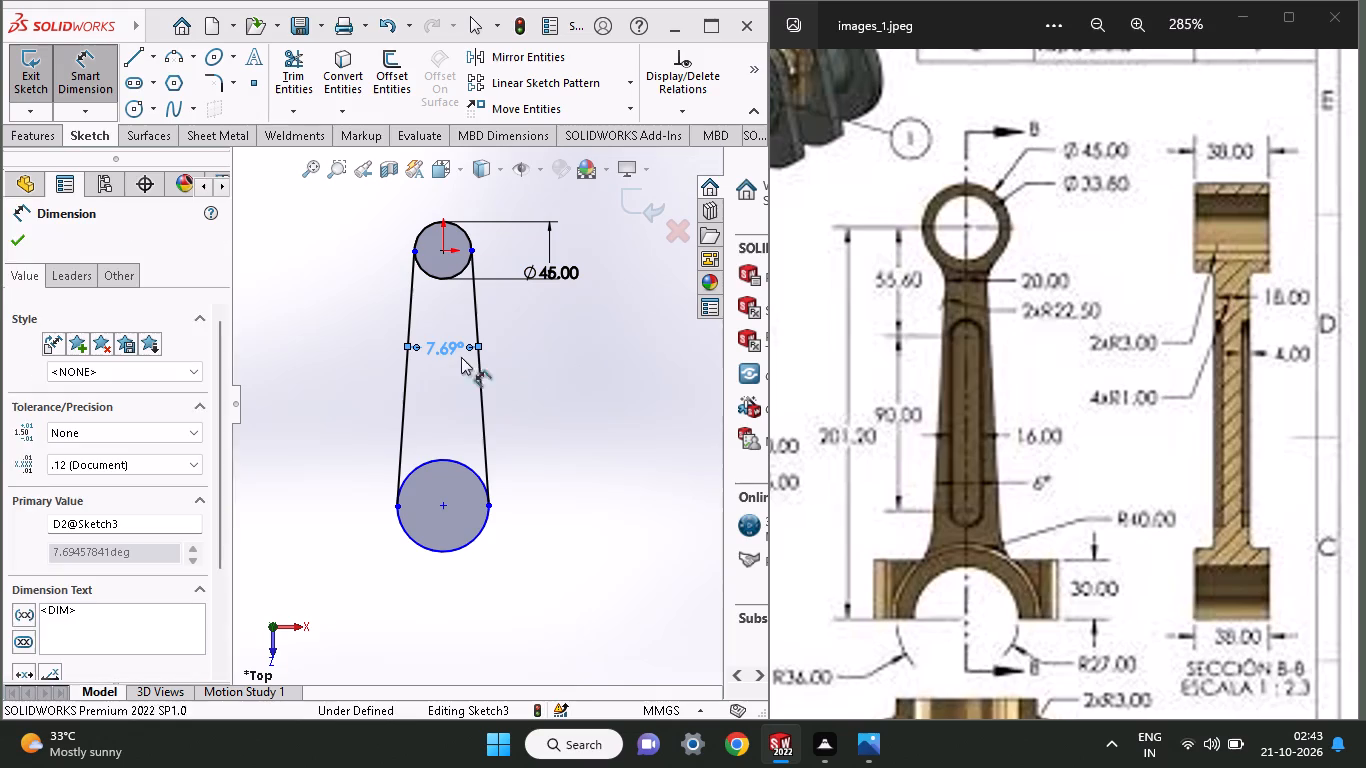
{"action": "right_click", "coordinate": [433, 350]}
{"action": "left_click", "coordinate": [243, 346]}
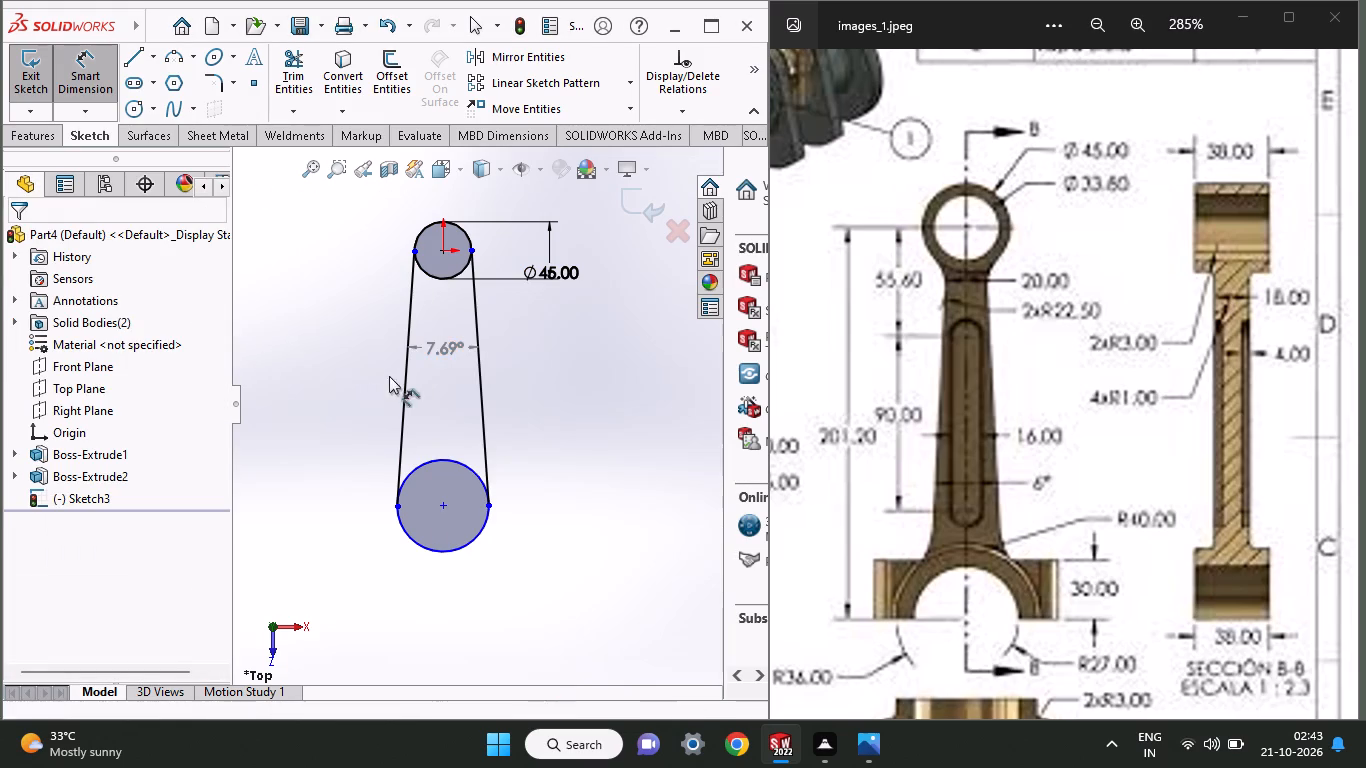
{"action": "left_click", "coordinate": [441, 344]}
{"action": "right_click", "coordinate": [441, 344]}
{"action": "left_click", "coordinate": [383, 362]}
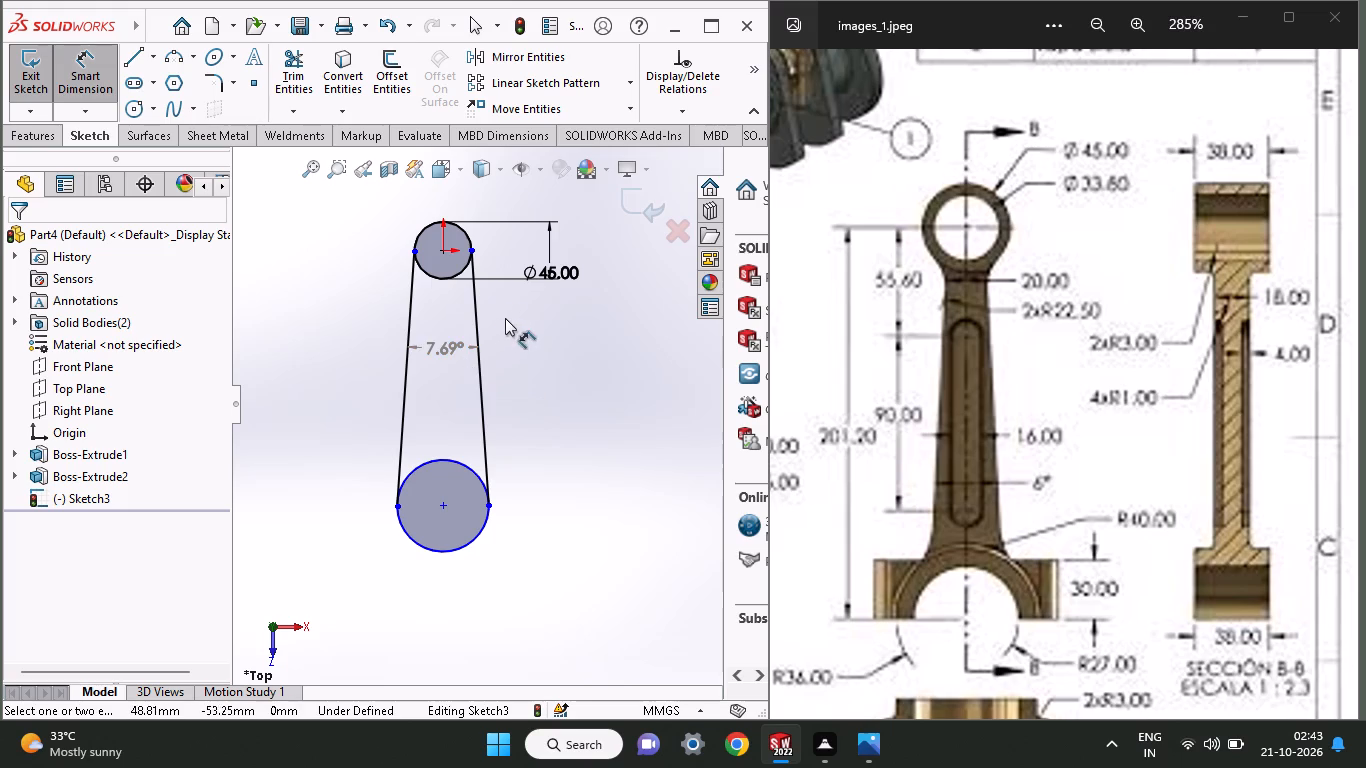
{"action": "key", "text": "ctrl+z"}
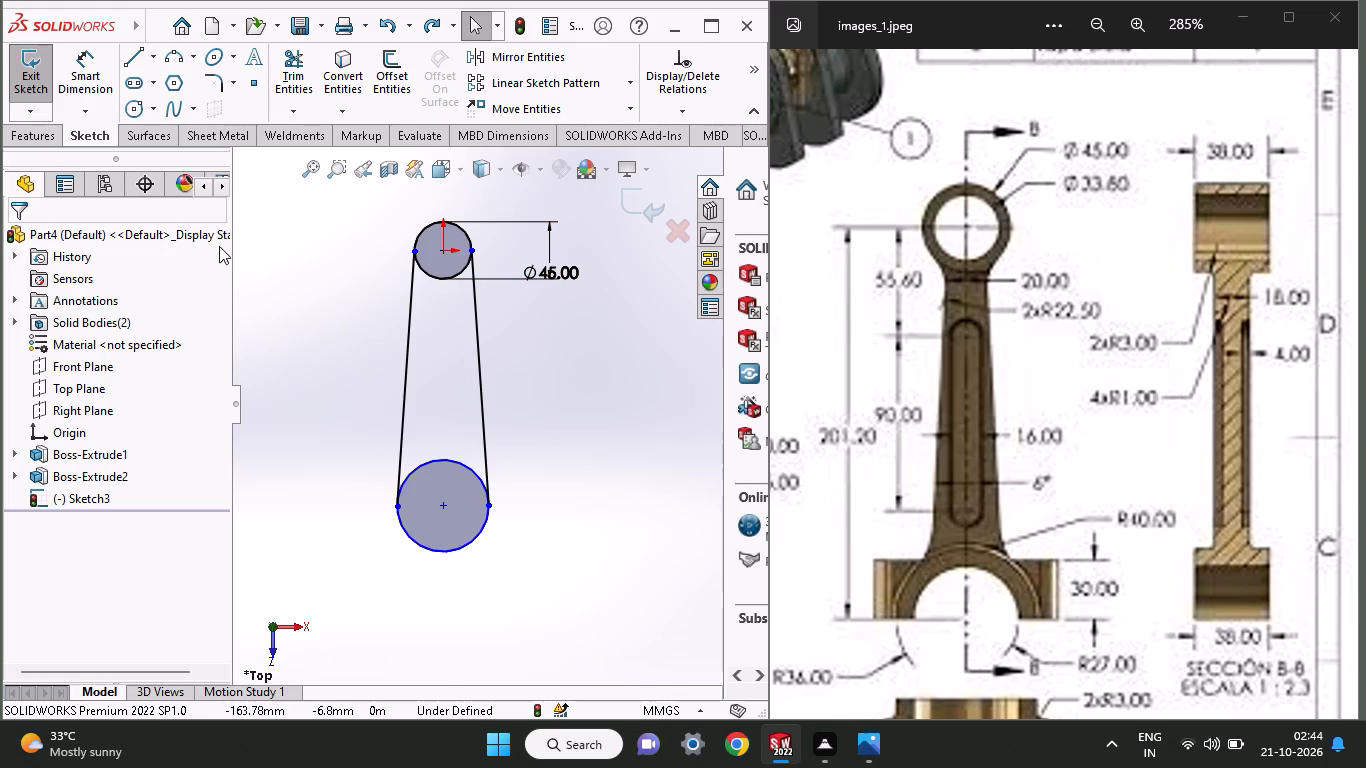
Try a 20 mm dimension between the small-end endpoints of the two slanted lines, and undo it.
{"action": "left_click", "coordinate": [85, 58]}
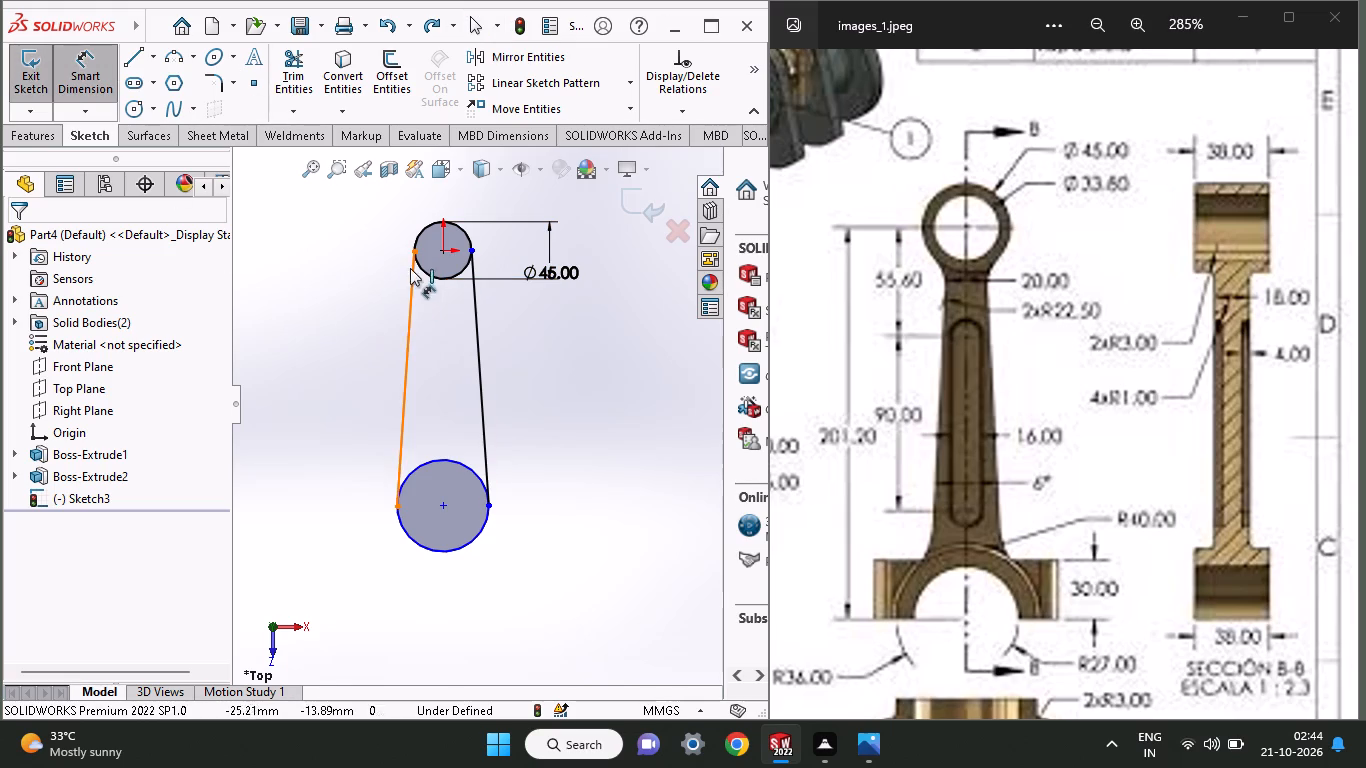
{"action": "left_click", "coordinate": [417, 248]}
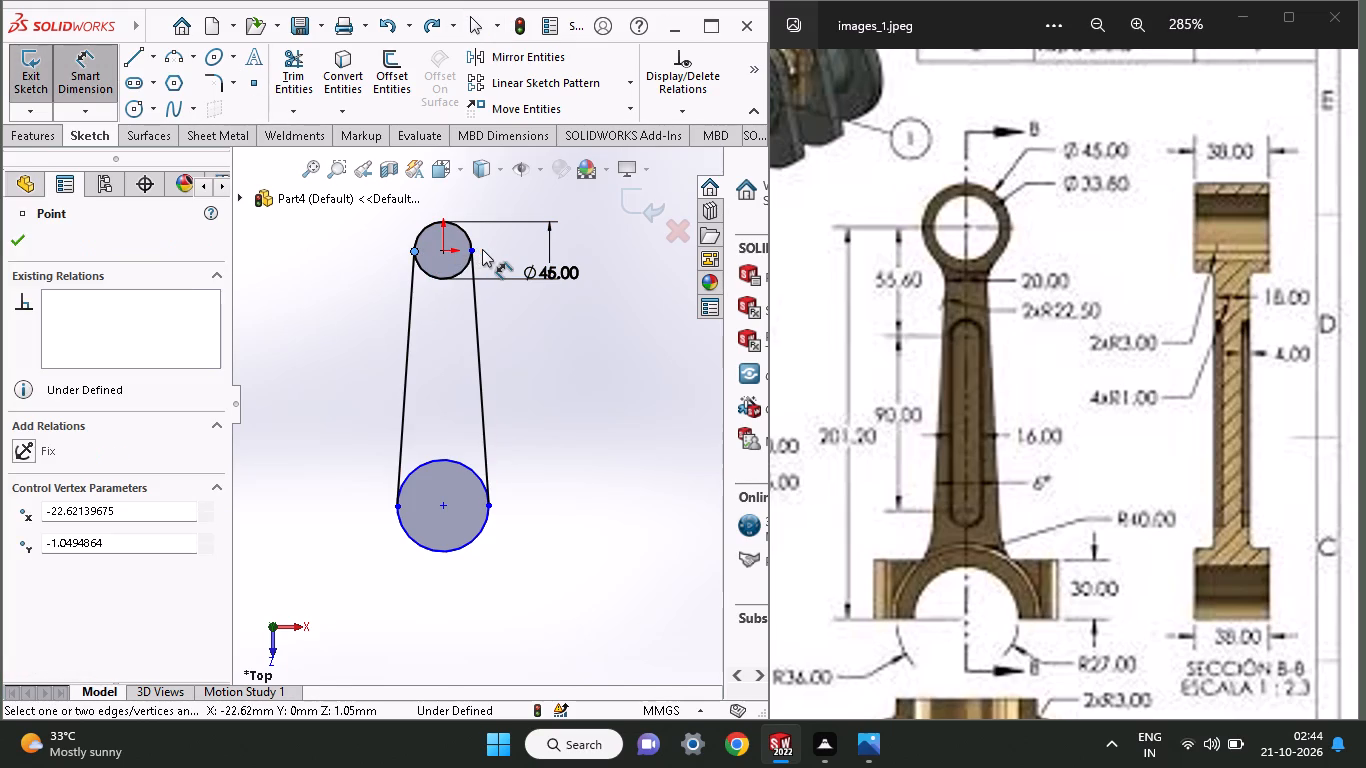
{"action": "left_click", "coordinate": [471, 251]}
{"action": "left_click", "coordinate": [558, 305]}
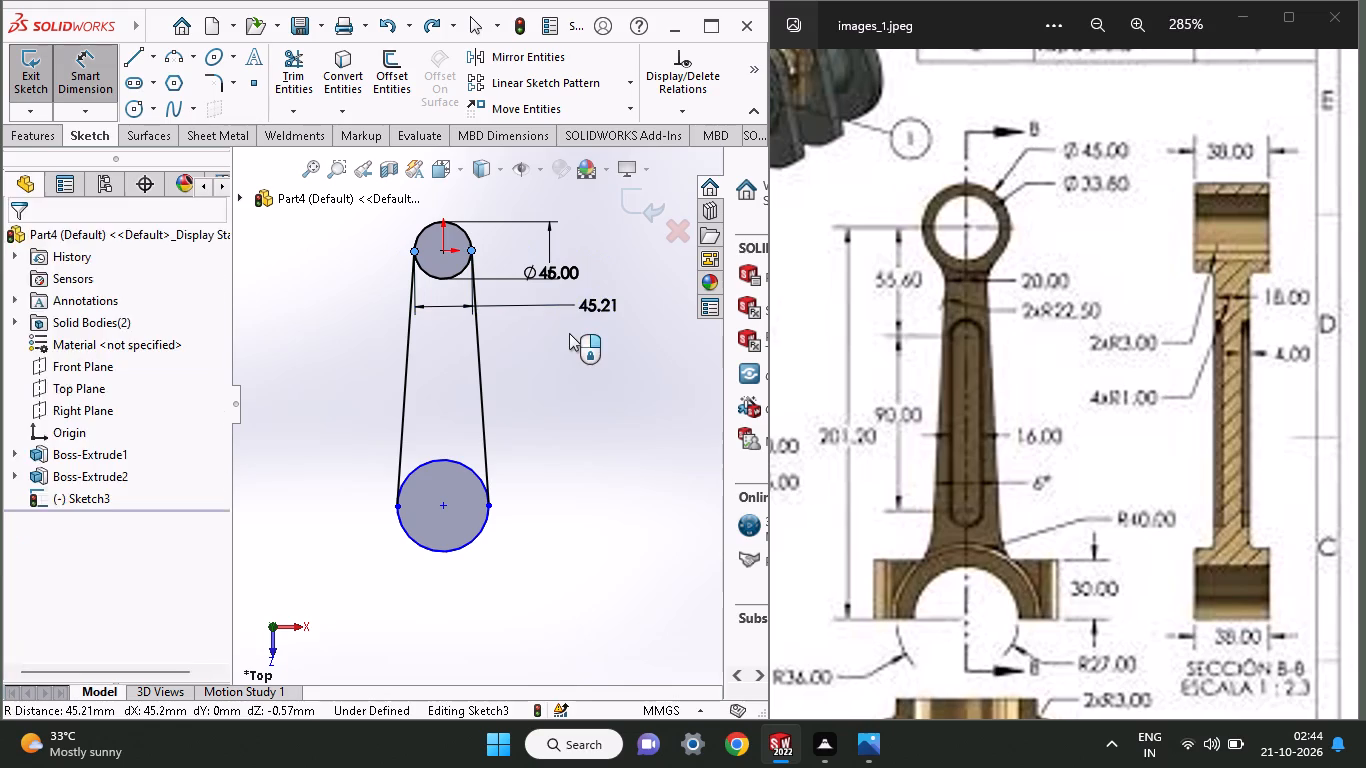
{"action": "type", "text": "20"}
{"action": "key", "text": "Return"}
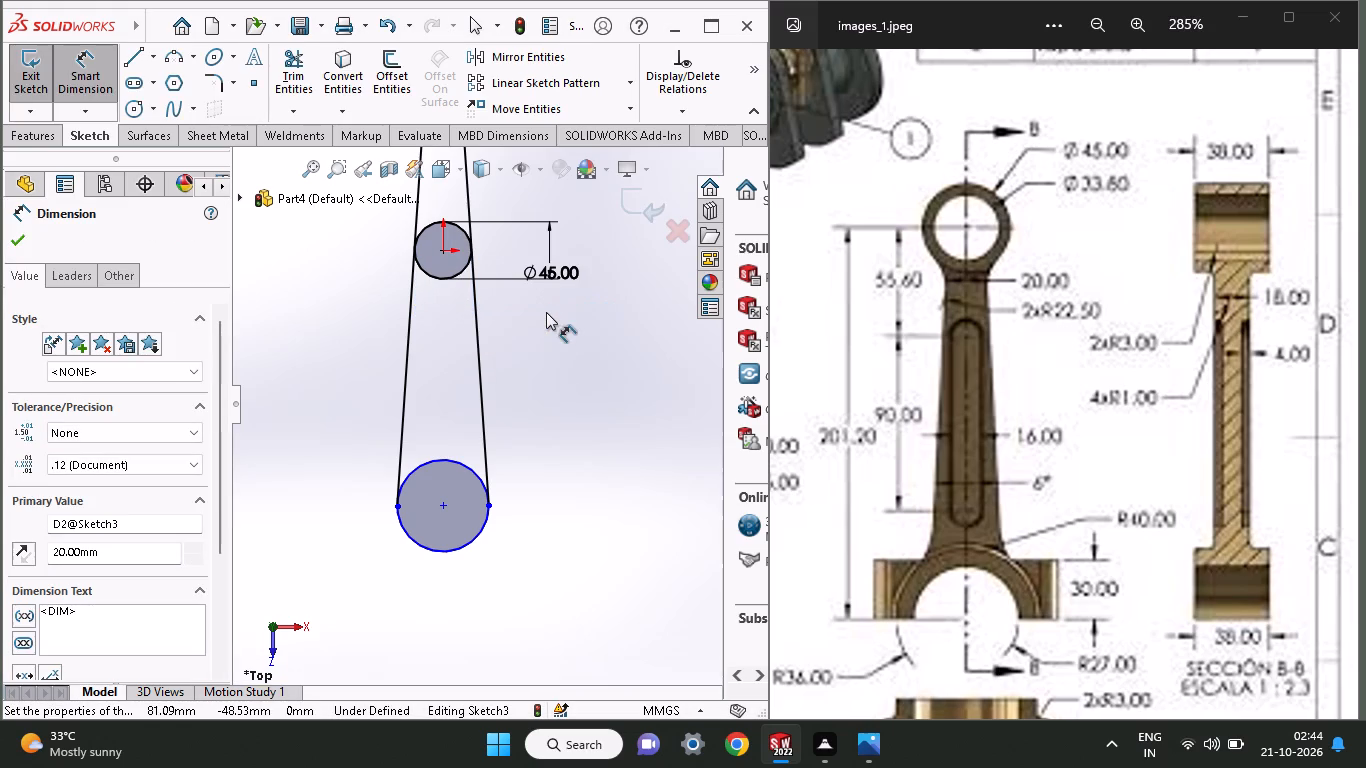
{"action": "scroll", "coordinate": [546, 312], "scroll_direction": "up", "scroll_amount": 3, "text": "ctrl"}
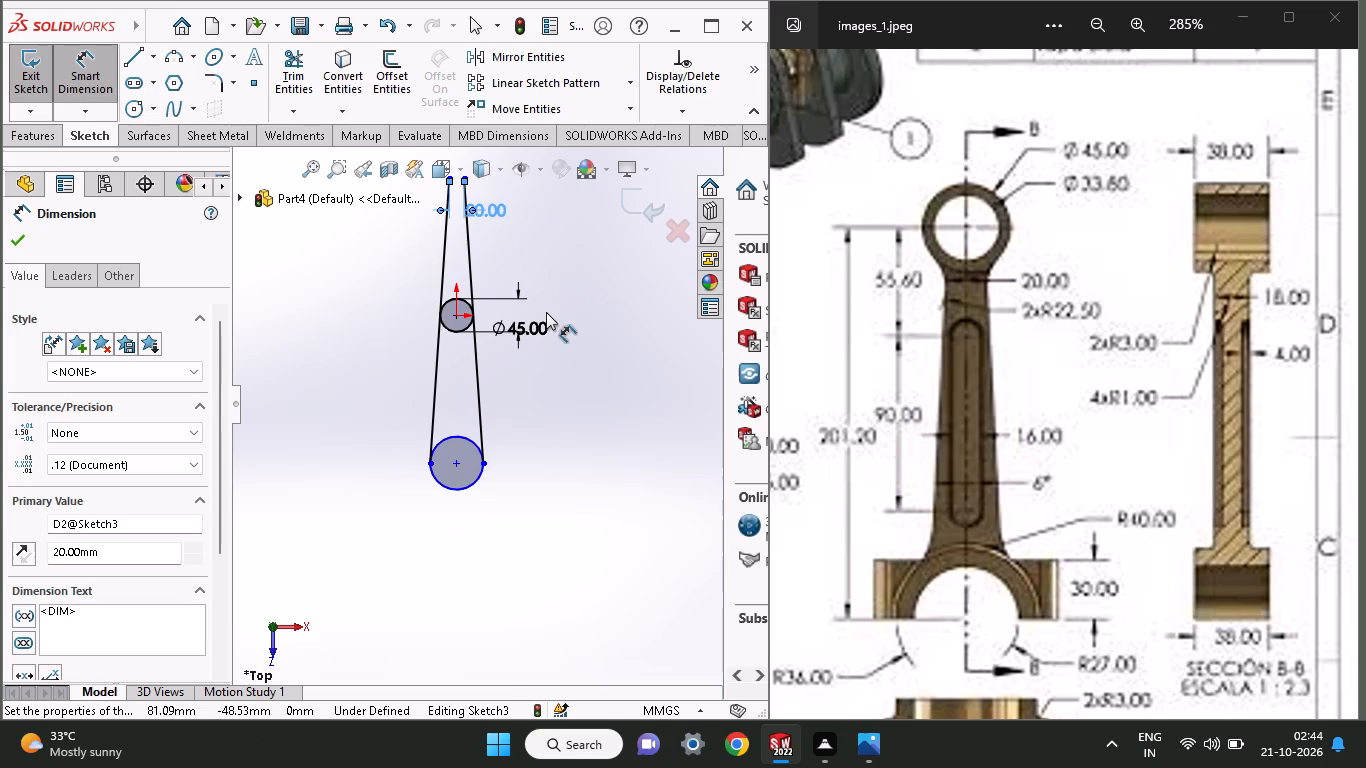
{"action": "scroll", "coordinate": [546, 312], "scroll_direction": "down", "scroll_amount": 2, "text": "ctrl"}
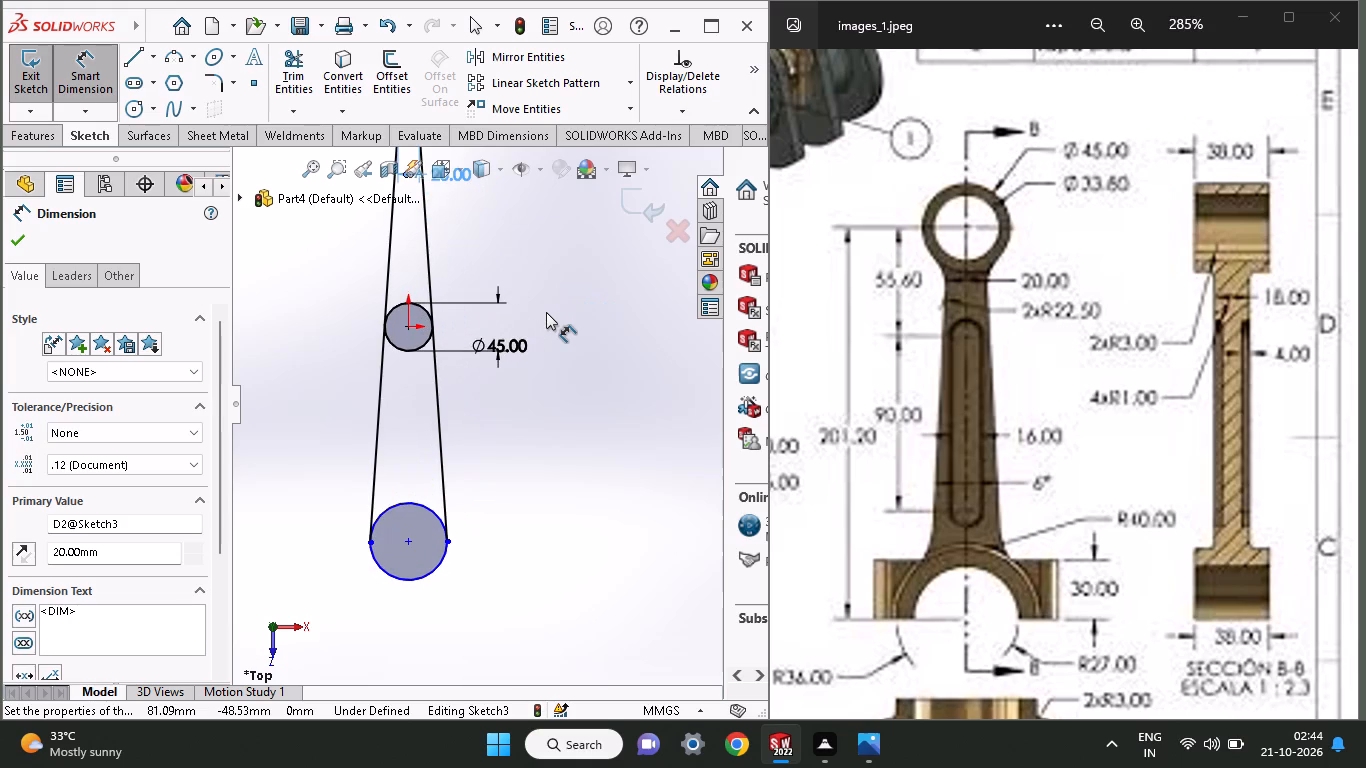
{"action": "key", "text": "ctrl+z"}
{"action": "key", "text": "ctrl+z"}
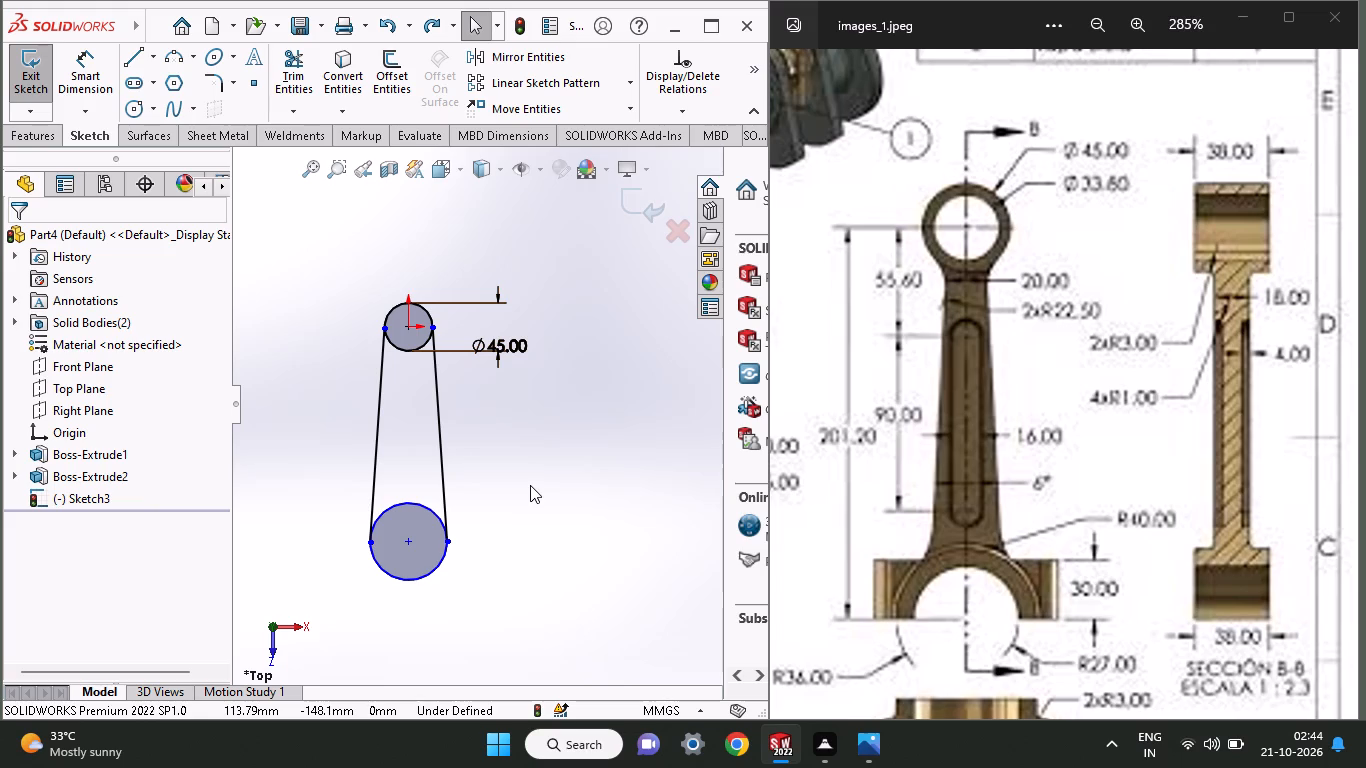
Examine the connecting rod's shank and large-end dimensions in the reference drawing.
{"action": "middle_click_drag", "start_coordinate": [863, 394], "coordinate": [969, 476]}
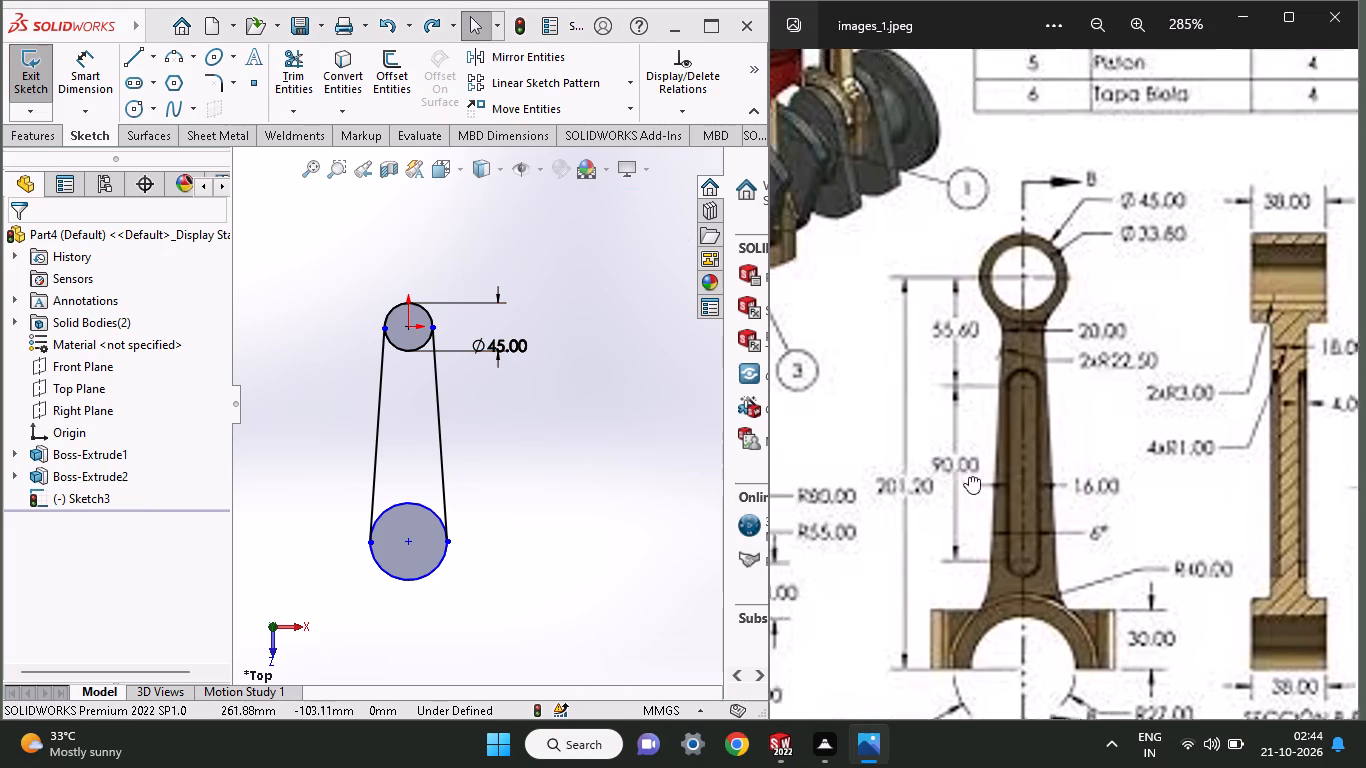
{"action": "middle_click_drag", "start_coordinate": [969, 476], "coordinate": [1077, 491]}
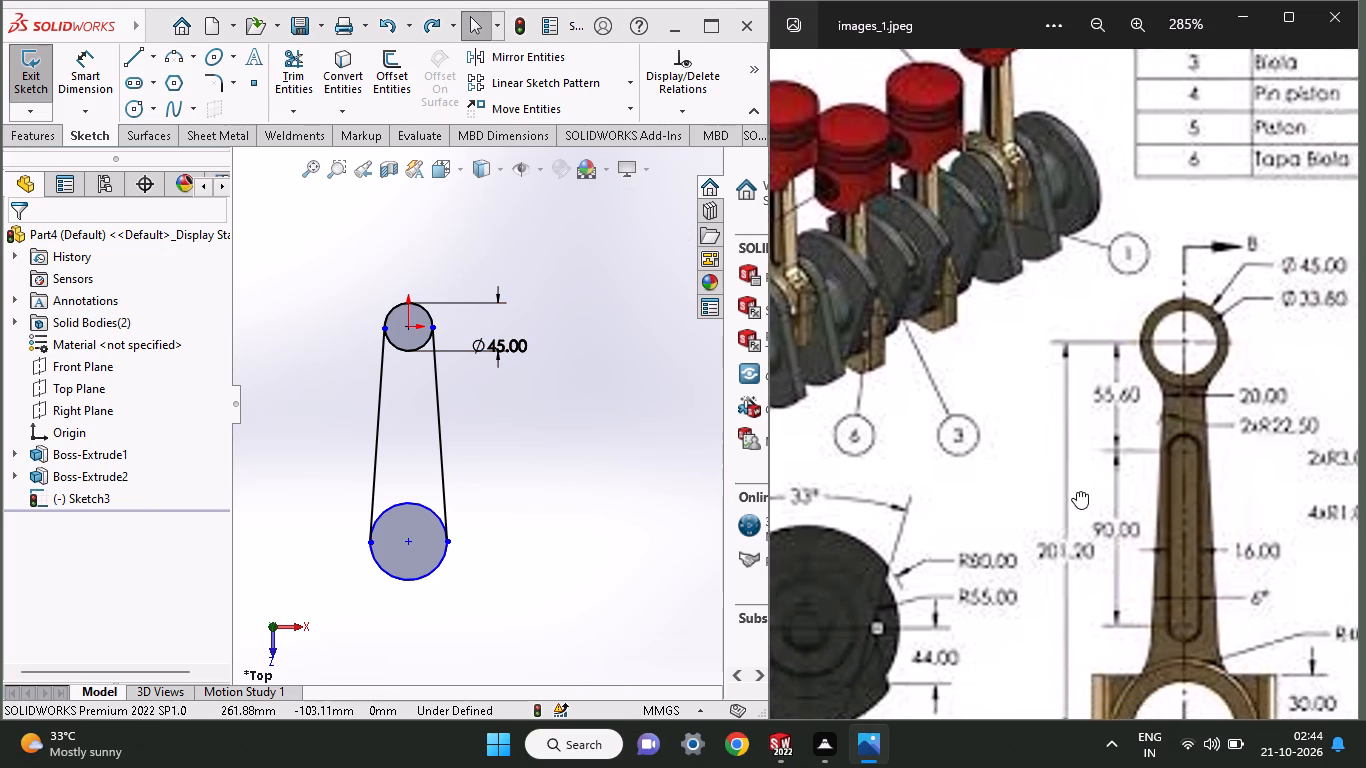
{"action": "middle_click_drag", "start_coordinate": [1077, 491], "coordinate": [933, 263]}
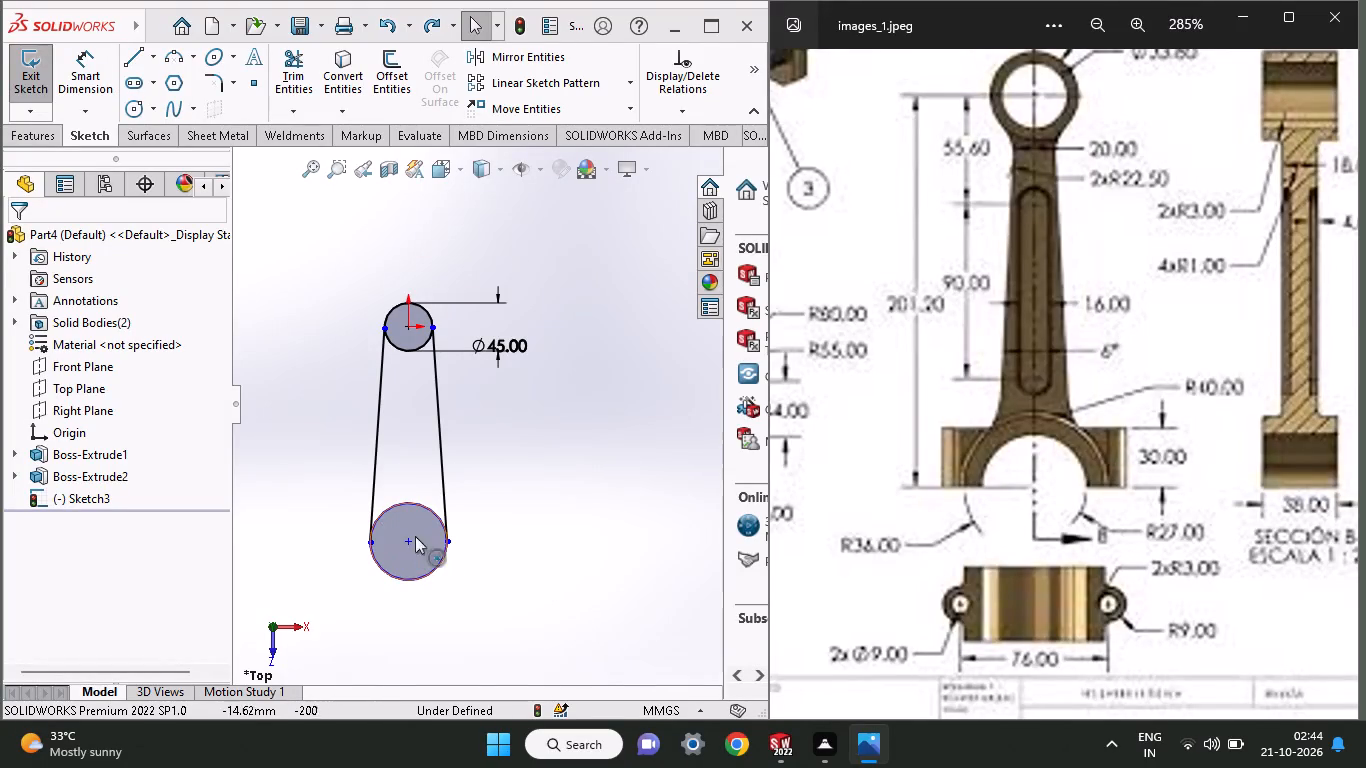
Sketch a horizontal line about 68 mm long from the large circle's centre out past its right edge.
{"action": "scroll", "coordinate": [451, 529], "scroll_direction": "down", "scroll_amount": 3, "text": "ctrl"}
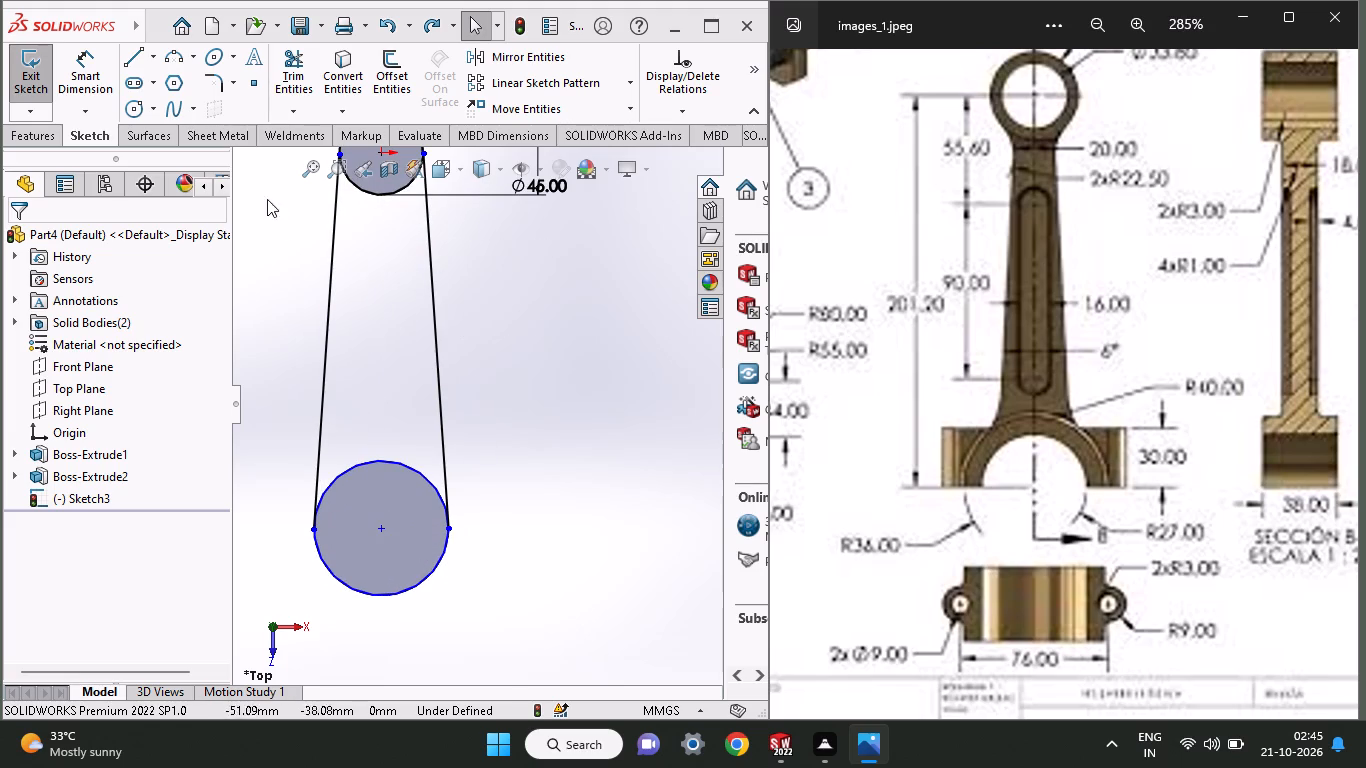
{"action": "left_click", "coordinate": [134, 61]}
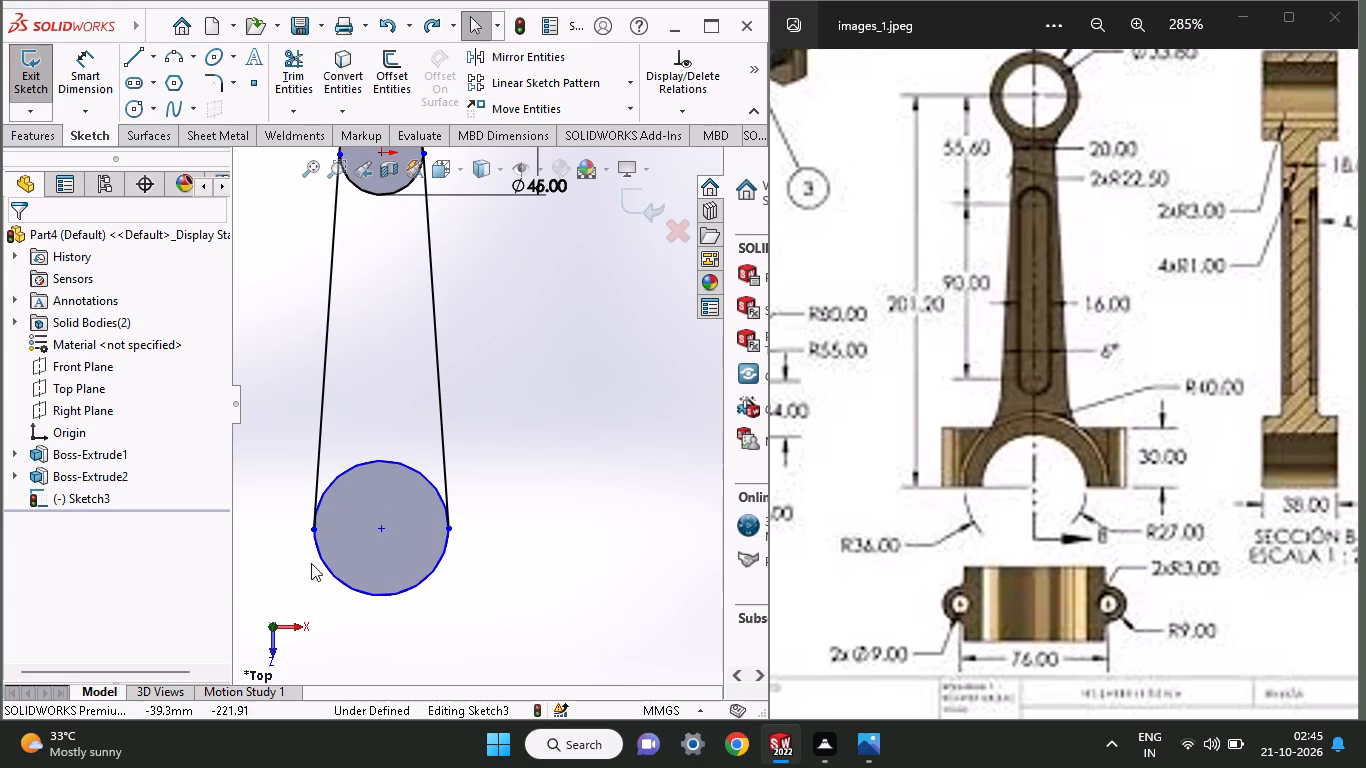
{"action": "left_click", "coordinate": [124, 51]}
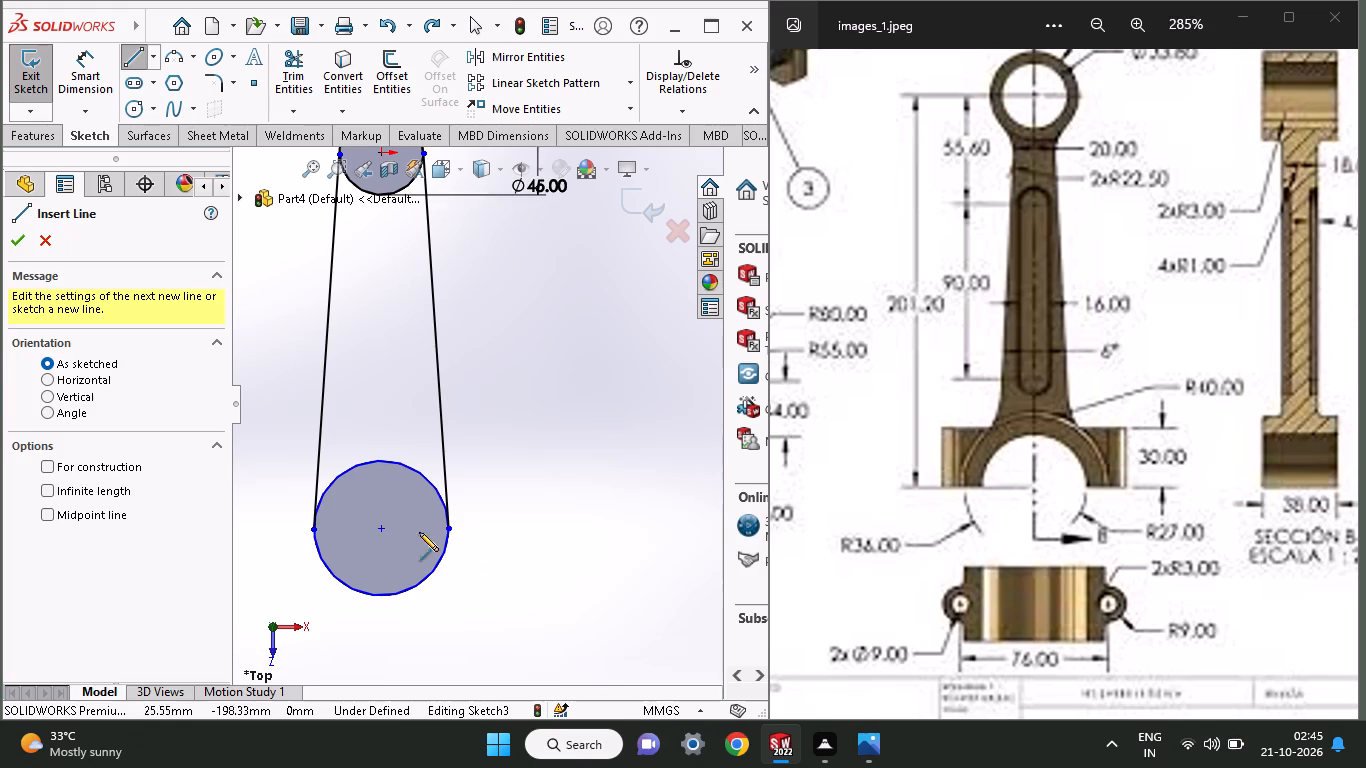
{"action": "left_click", "coordinate": [377, 528]}
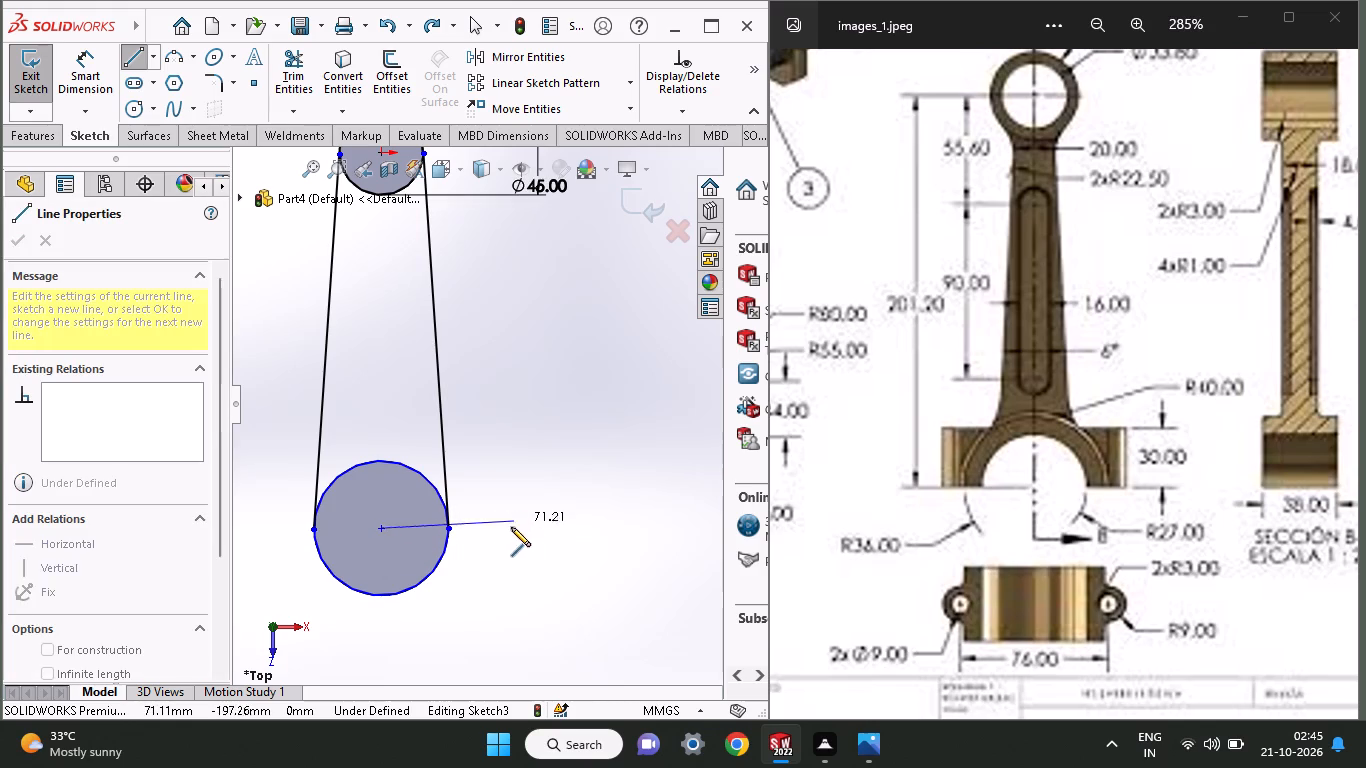
{"action": "left_click", "coordinate": [509, 531]}
{"action": "right_click", "coordinate": [519, 484]}
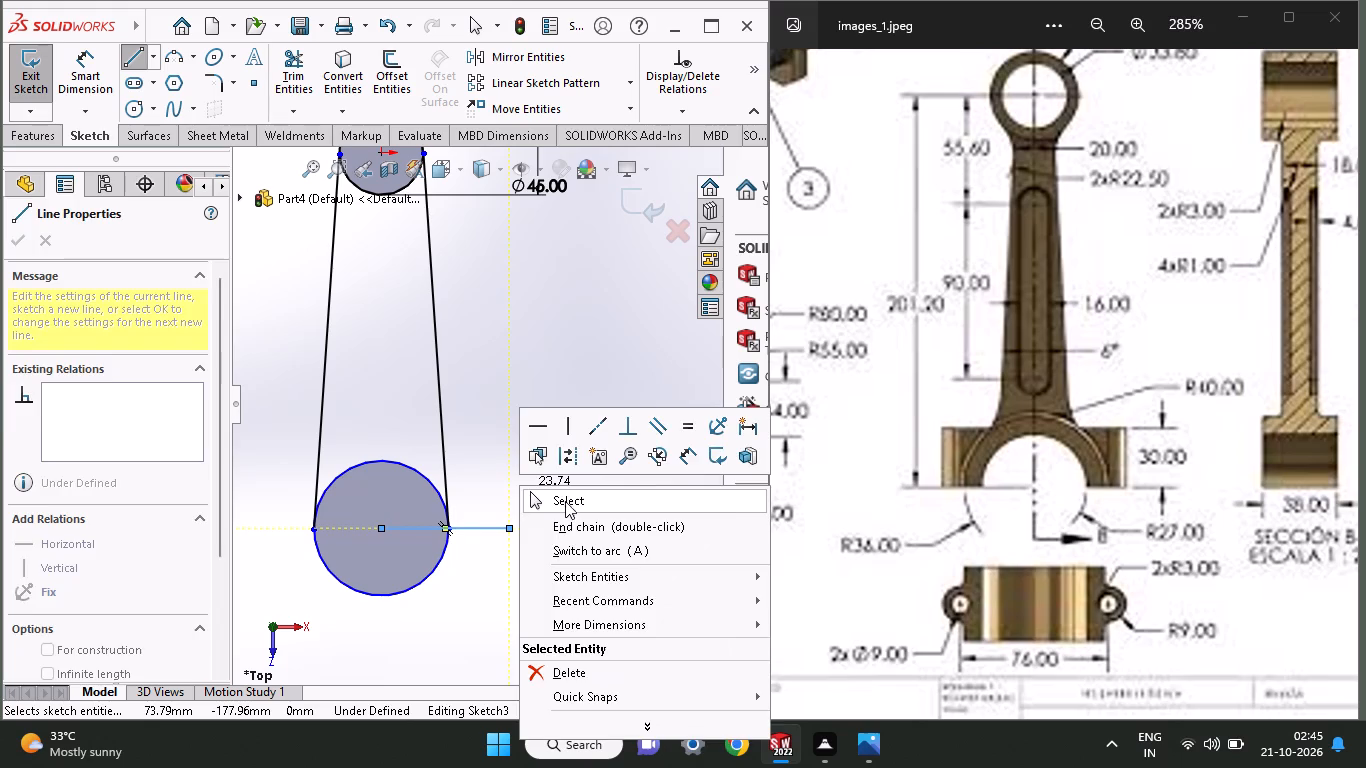
{"action": "left_click", "coordinate": [565, 501]}
Dimension the horizontal line's length as 76/2+9, giving 47 mm.
{"action": "left_click", "coordinate": [84, 77]}
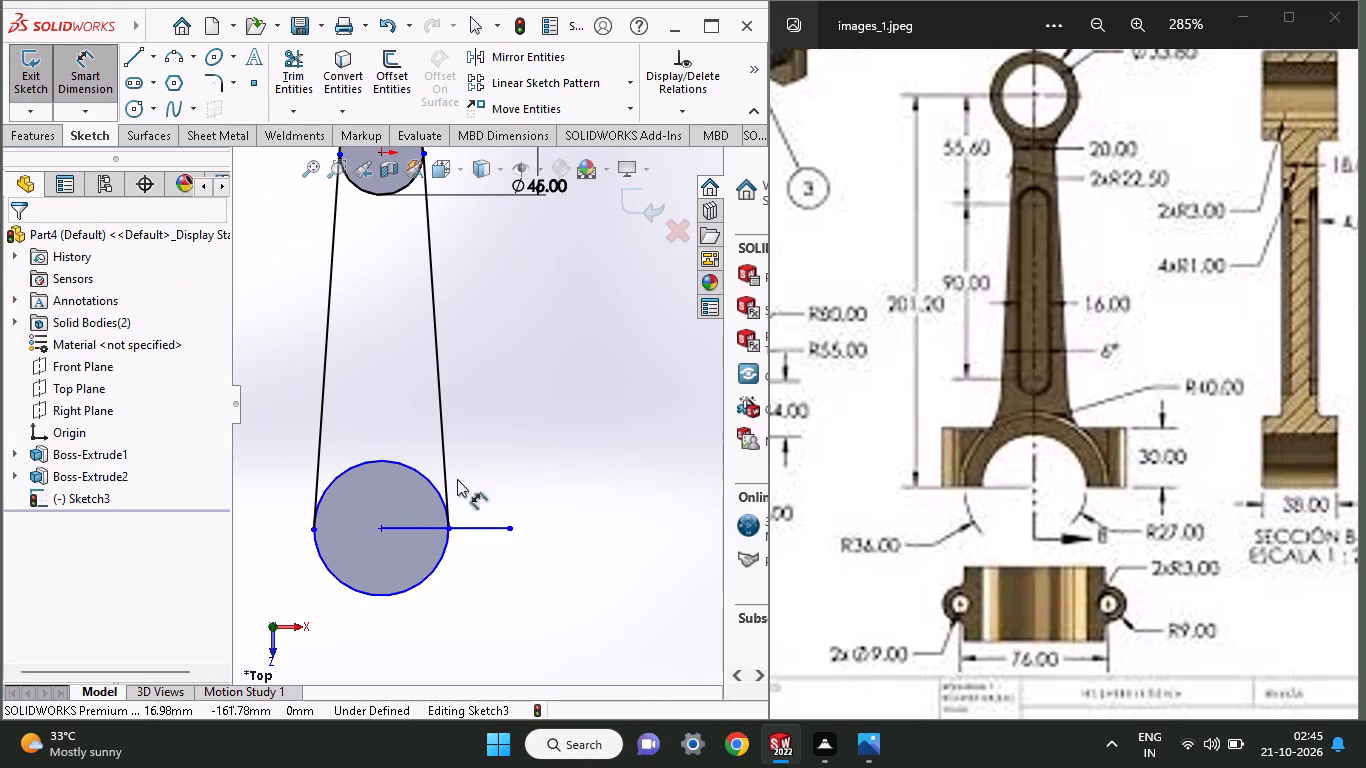
{"action": "left_click", "coordinate": [491, 525]}
{"action": "left_click_drag", "start_coordinate": [501, 574], "coordinate": [507, 591]}
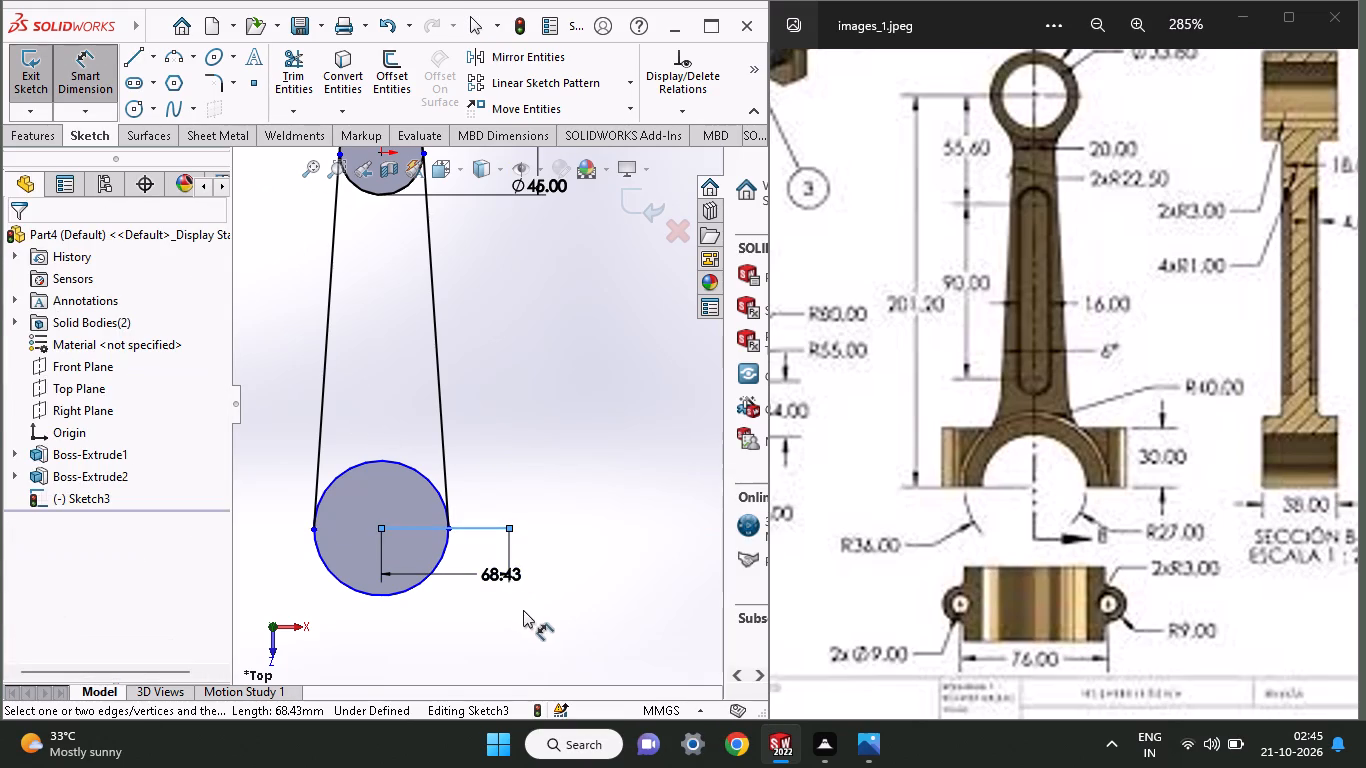
{"action": "key", "text": "7"}
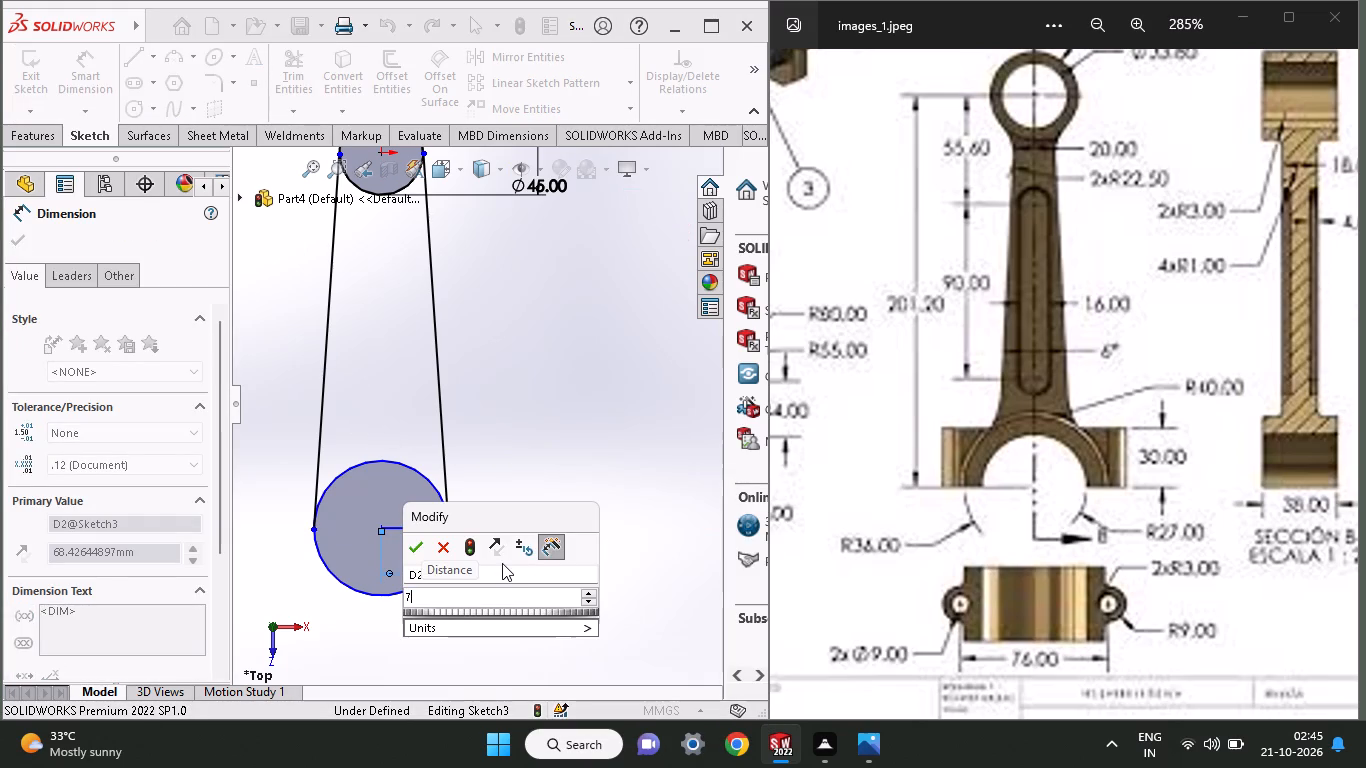
{"action": "key", "text": "6"}
{"action": "type", "text": "/2"}
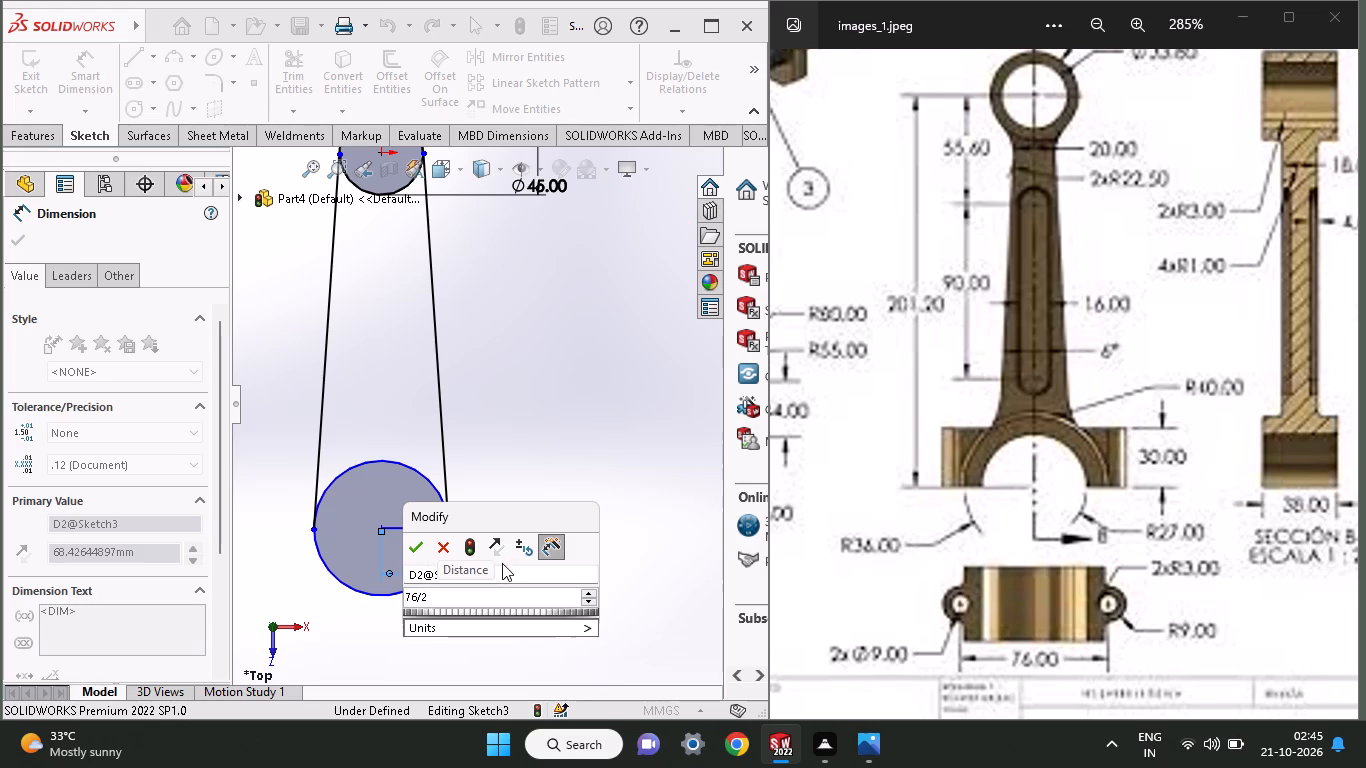
{"action": "key", "text": "minus"}
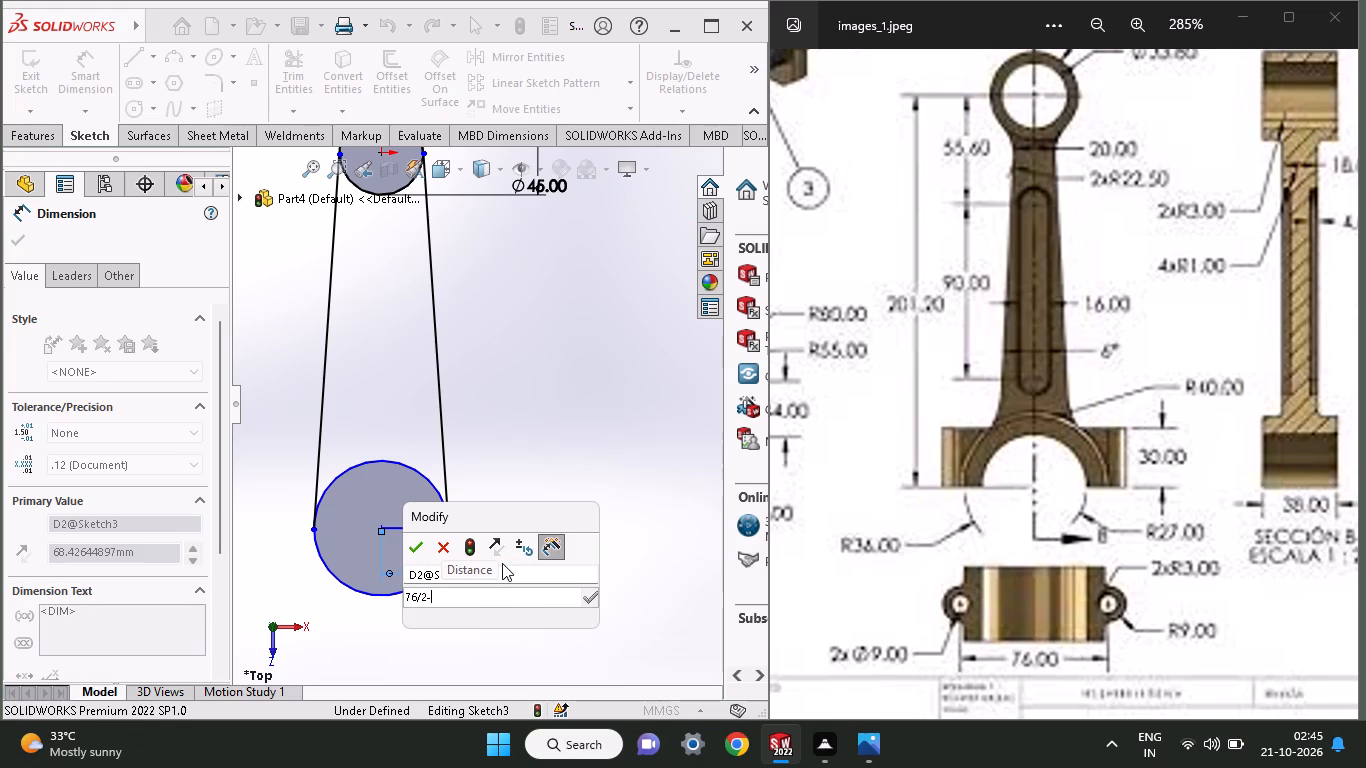
{"action": "key", "text": "BackSpace"}
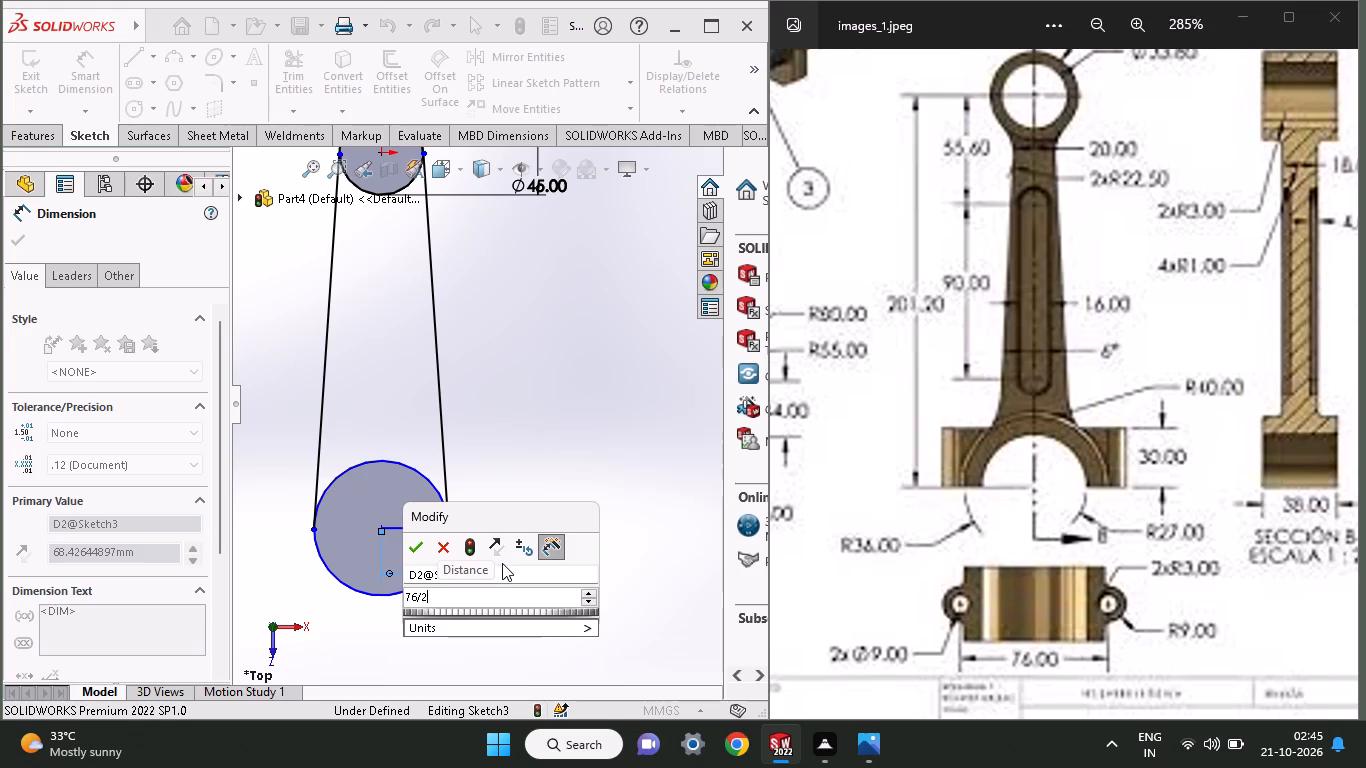
{"action": "key", "text": "shift+plus"}
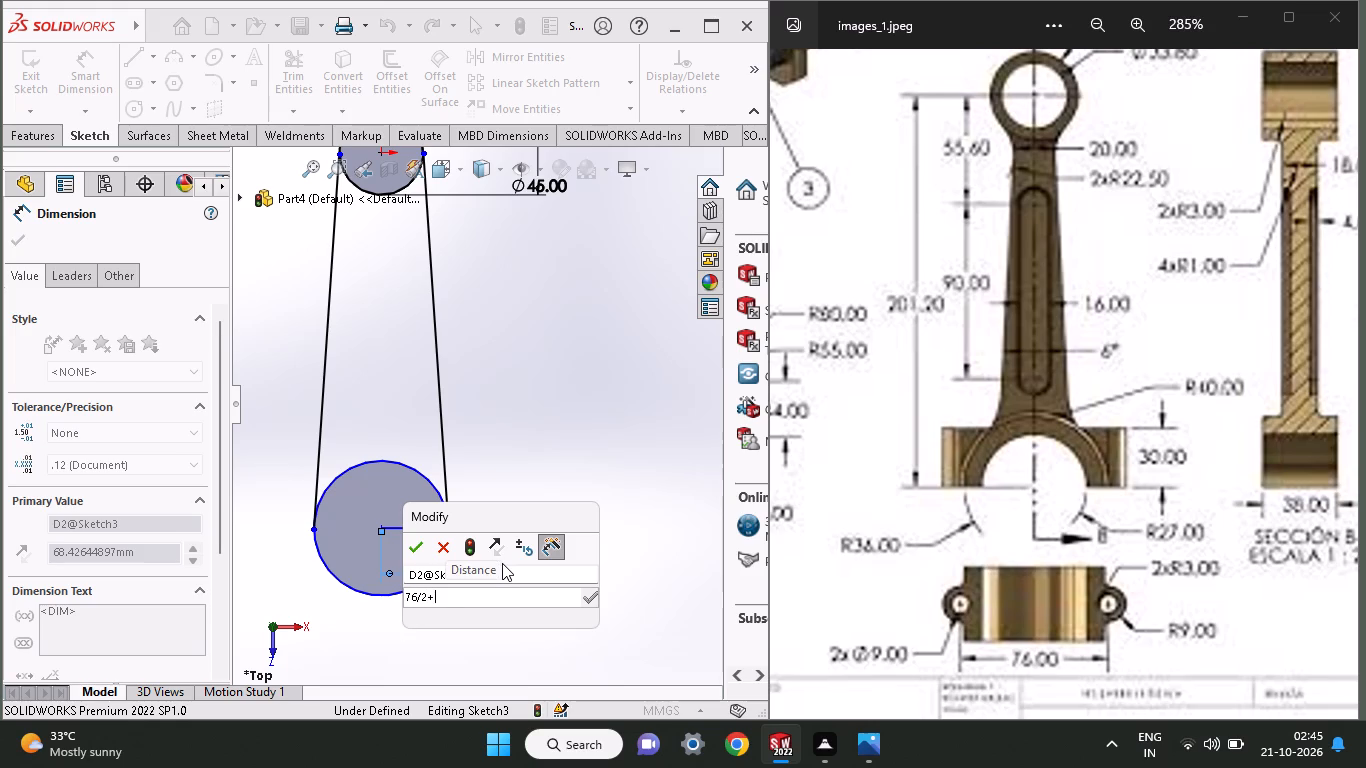
{"action": "key", "text": "1"}
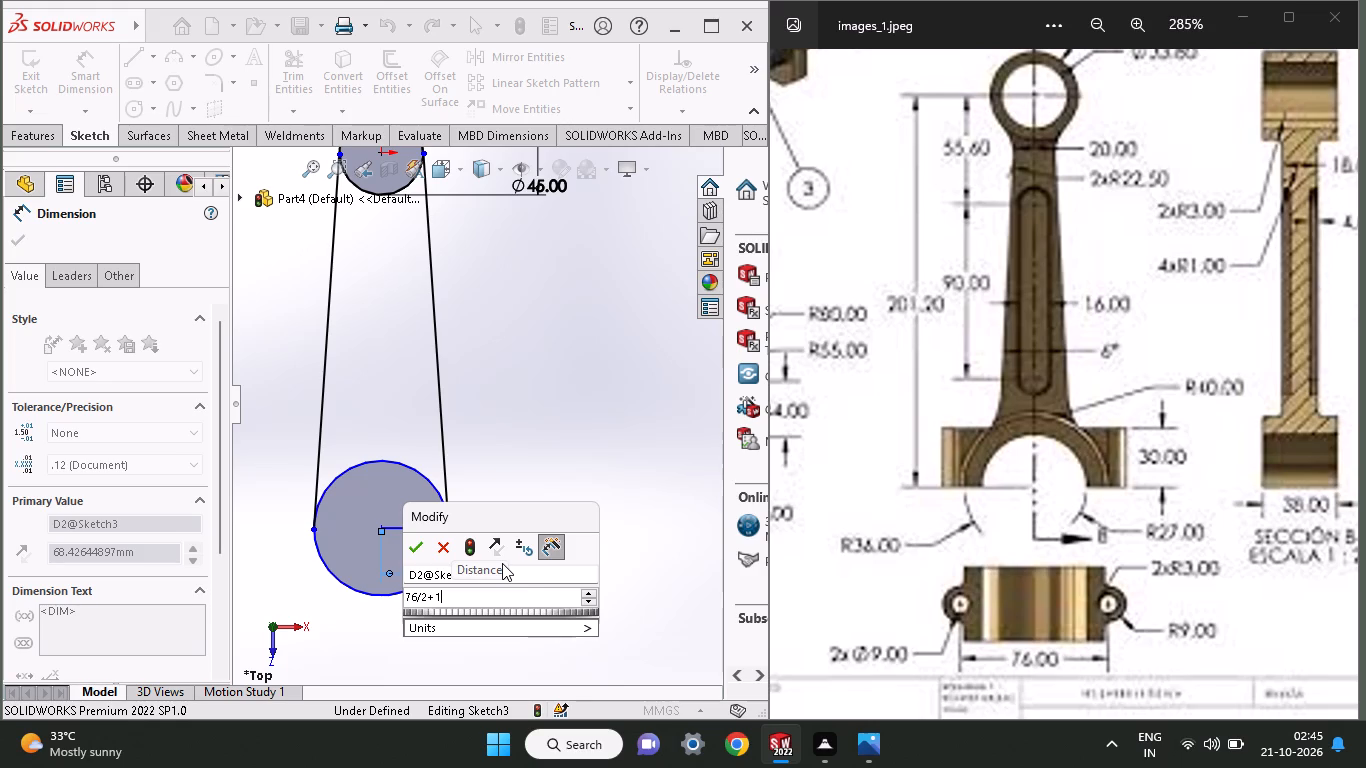
{"action": "key", "text": "BackSpace"}
{"action": "key", "text": "9"}
{"action": "key", "text": "Return"}
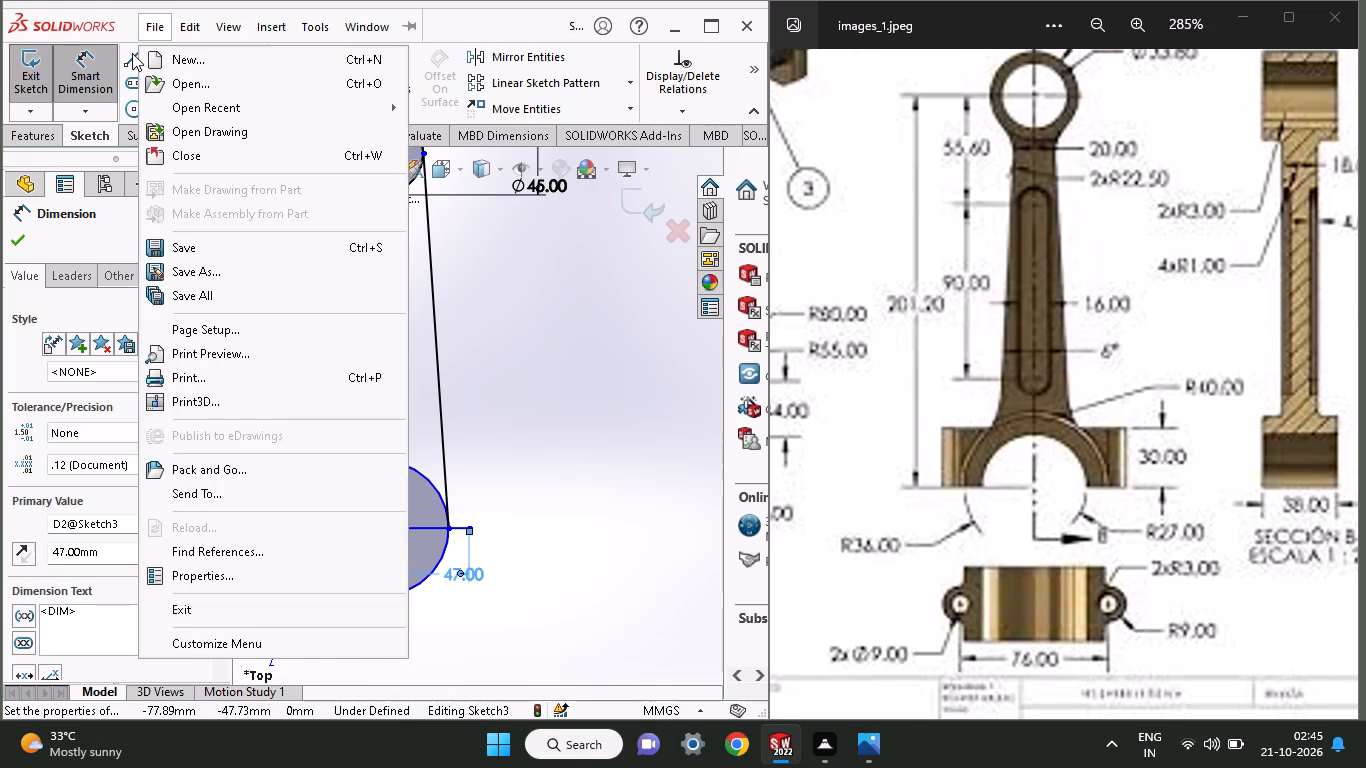
Sketch a vertical line from the horizontal line's outer endpoint up to just above the top of the large circle.
{"action": "left_click", "coordinate": [132, 53]}
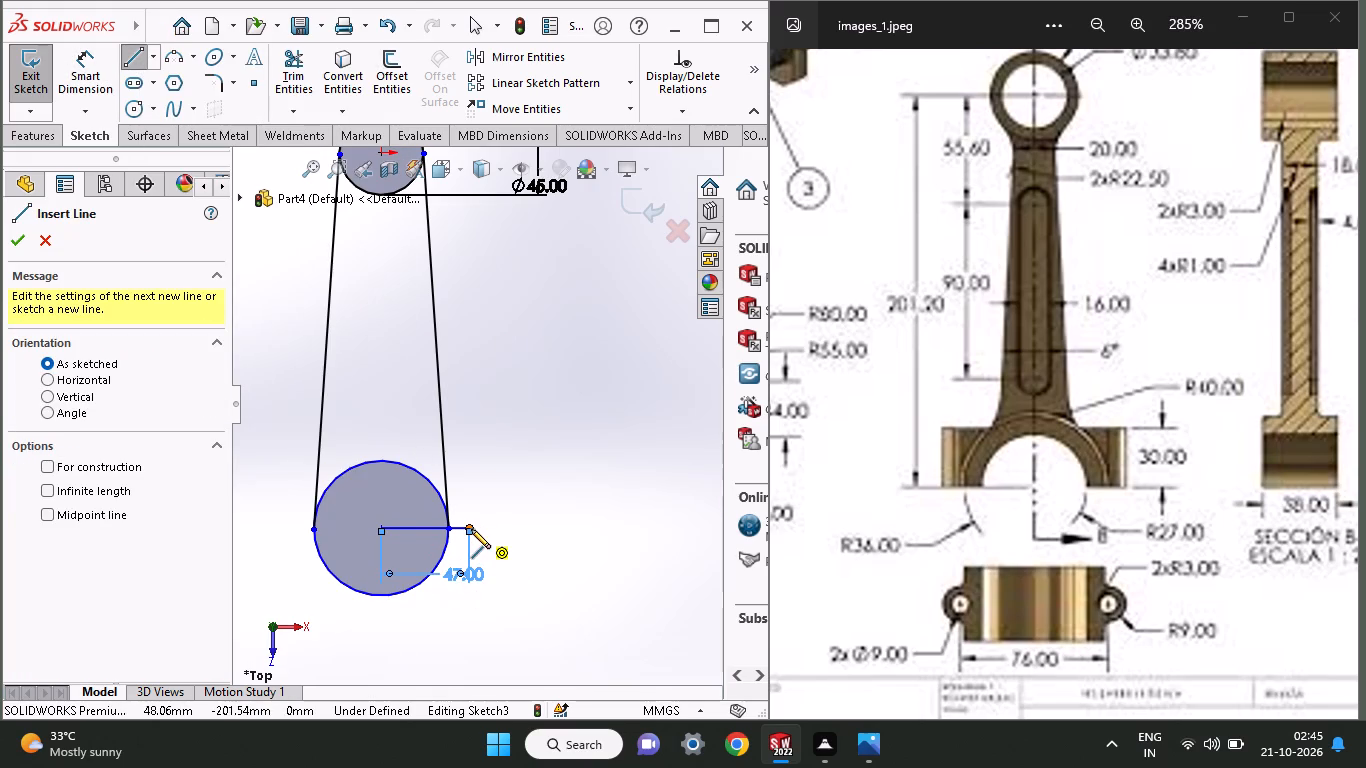
{"action": "left_click", "coordinate": [471, 529]}
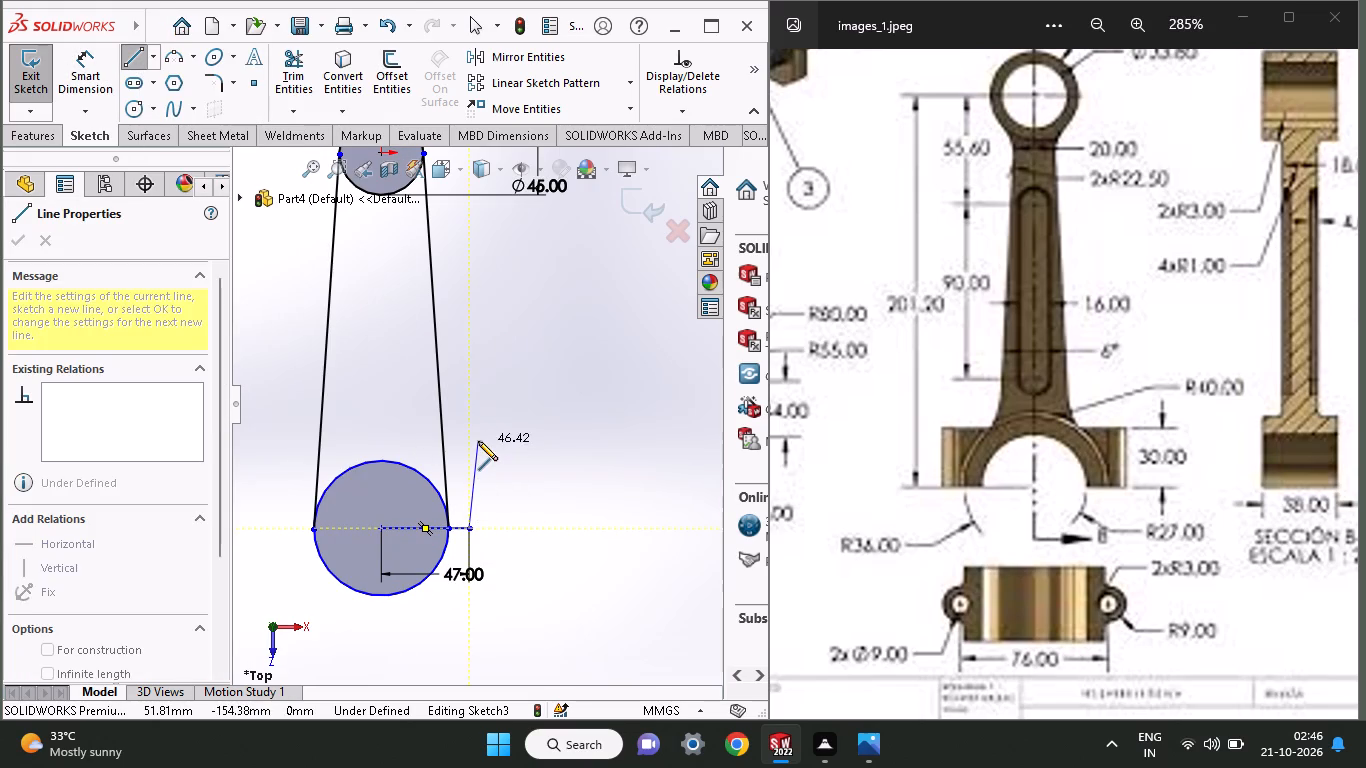
{"action": "left_click", "coordinate": [472, 458]}
{"action": "right_click_drag", "start_coordinate": [512, 402], "coordinate": [522, 418]}
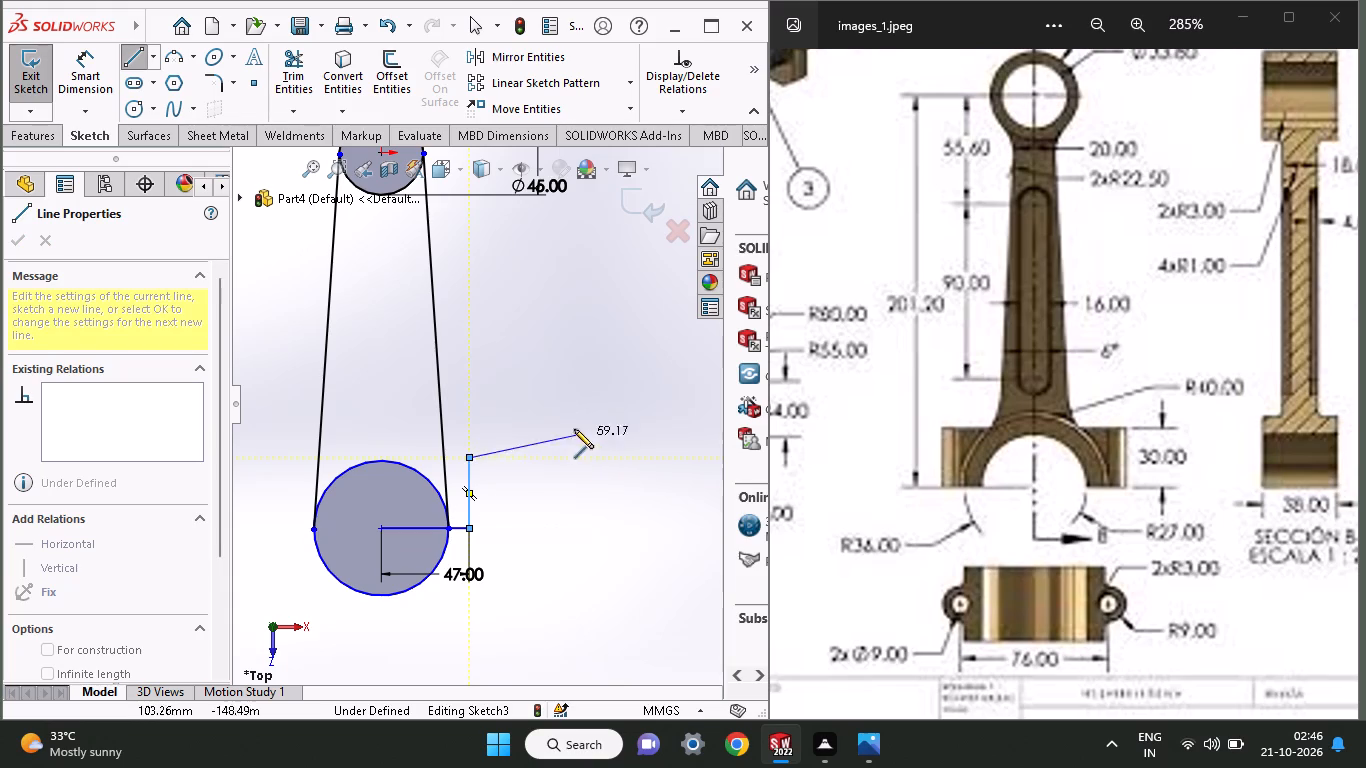
{"action": "right_click_drag", "start_coordinate": [534, 388], "coordinate": [534, 397]}
{"action": "left_click", "coordinate": [553, 405]}
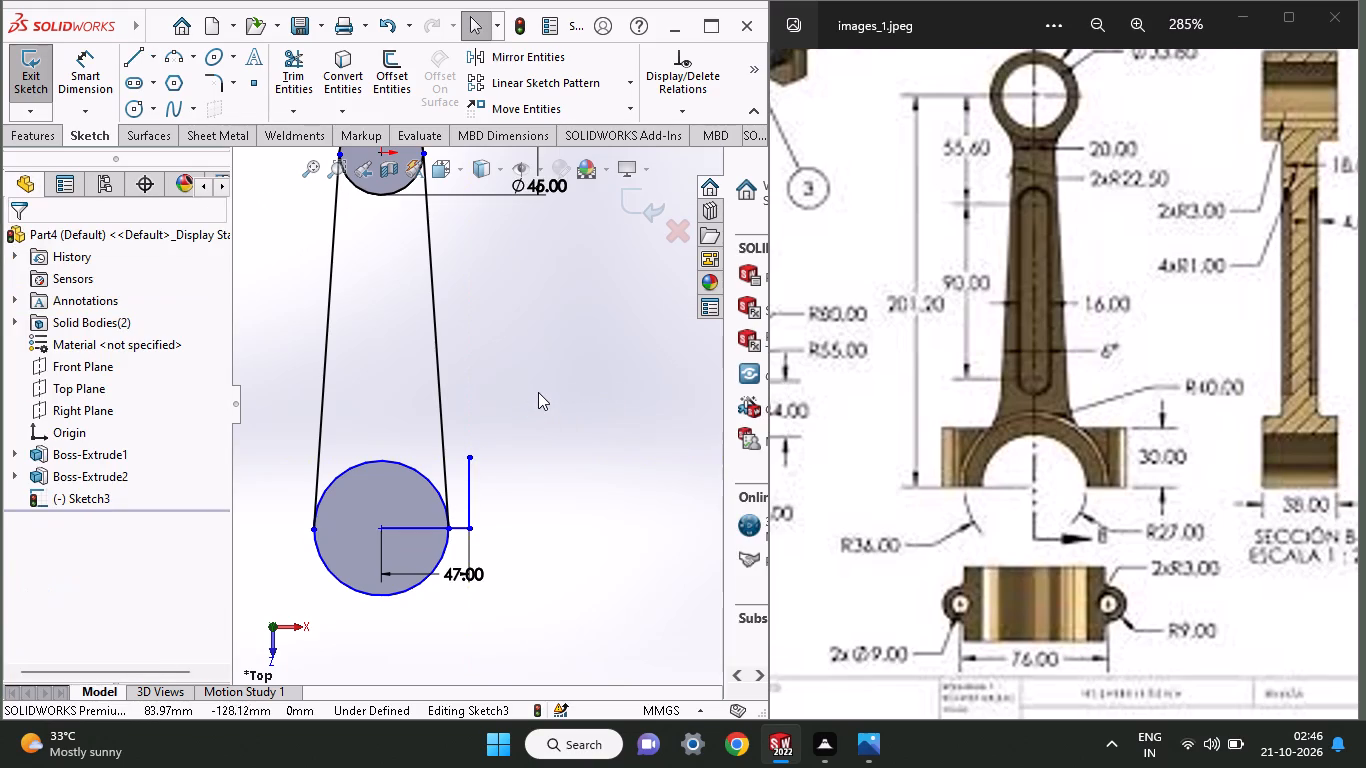
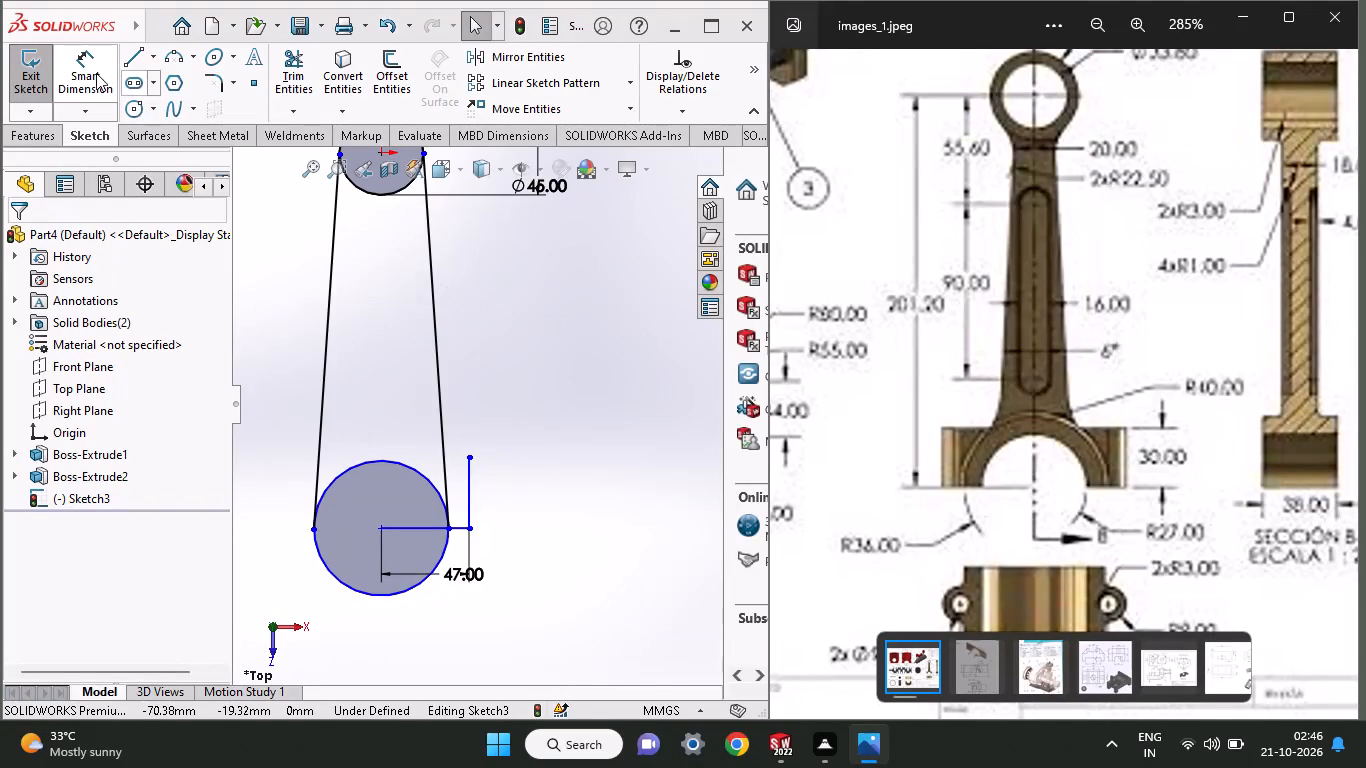
Dimension the vertical line beside the large circle to a length of 30 mm.
{"action": "left_click", "coordinate": [96, 73]}
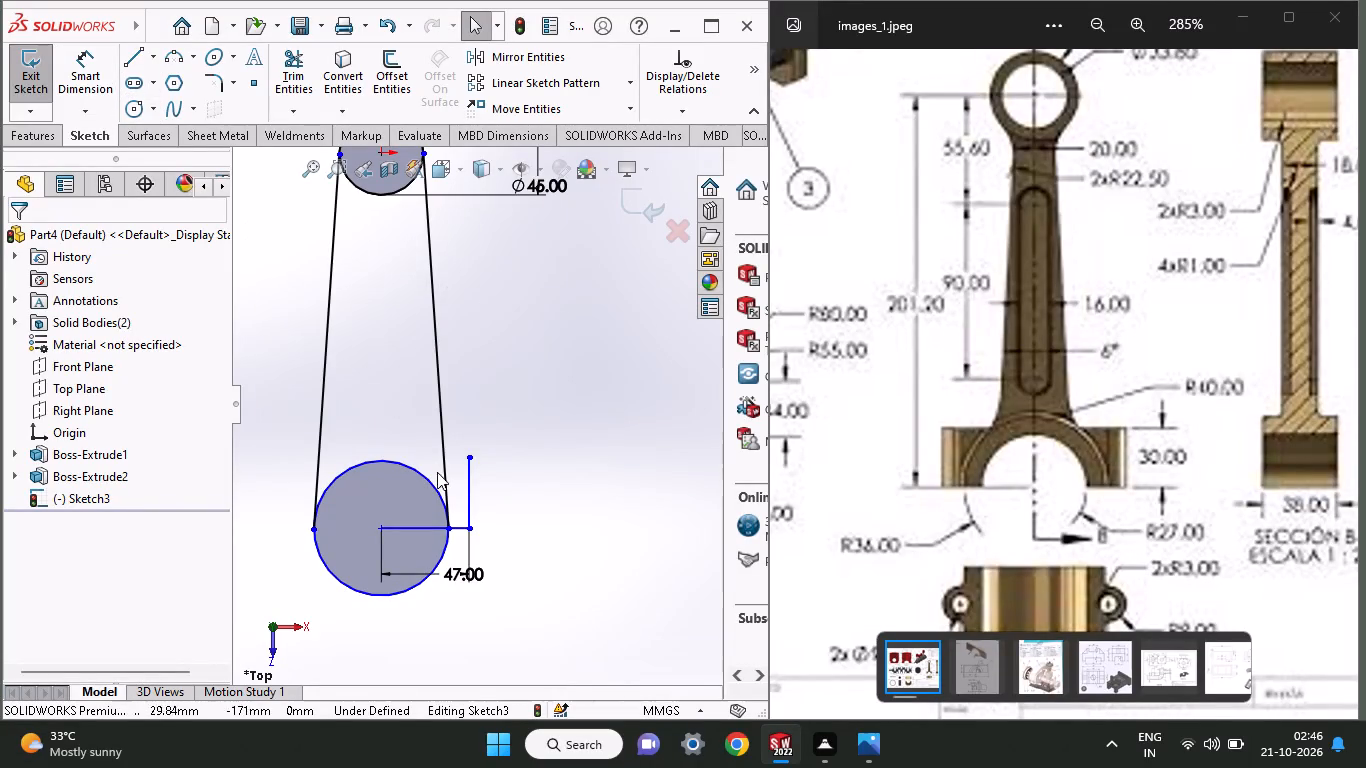
{"action": "left_click", "coordinate": [80, 70]}
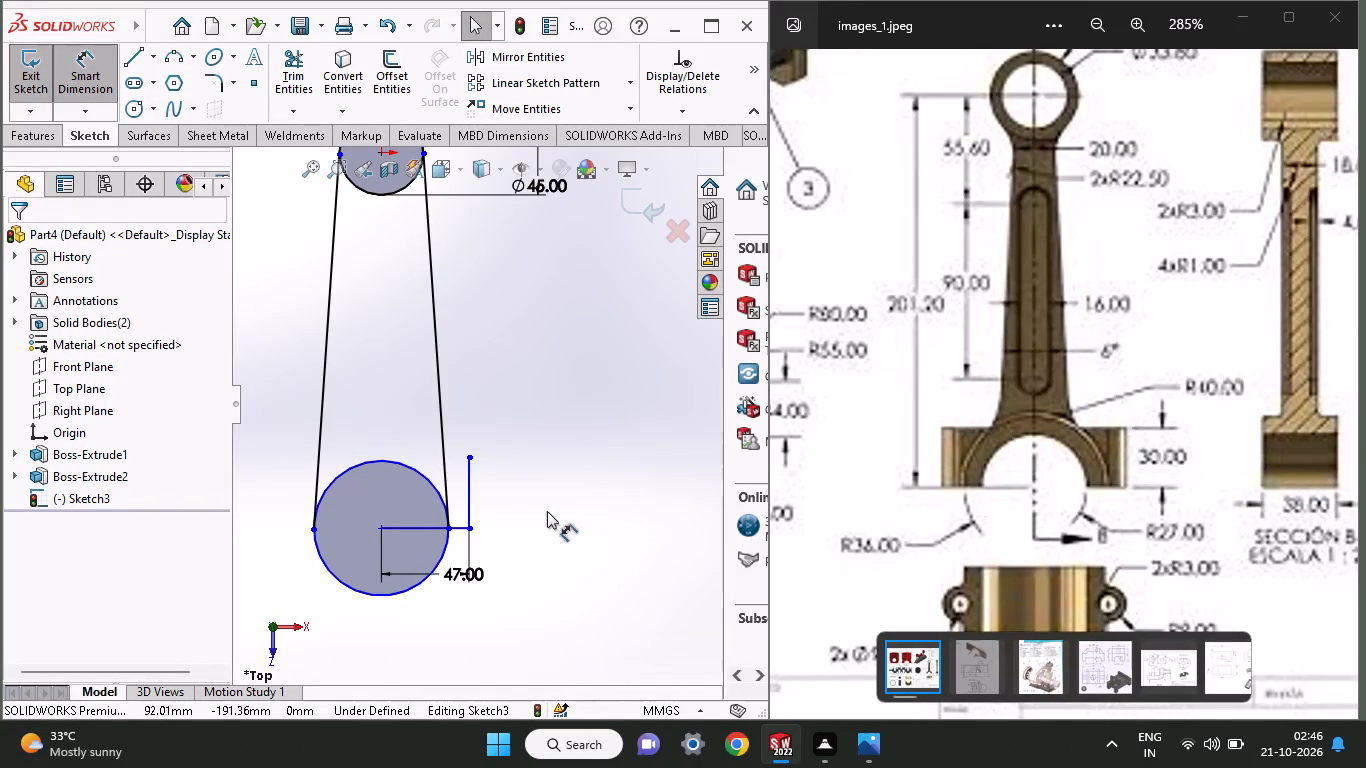
{"action": "left_click", "coordinate": [472, 484]}
{"action": "left_click", "coordinate": [539, 496]}
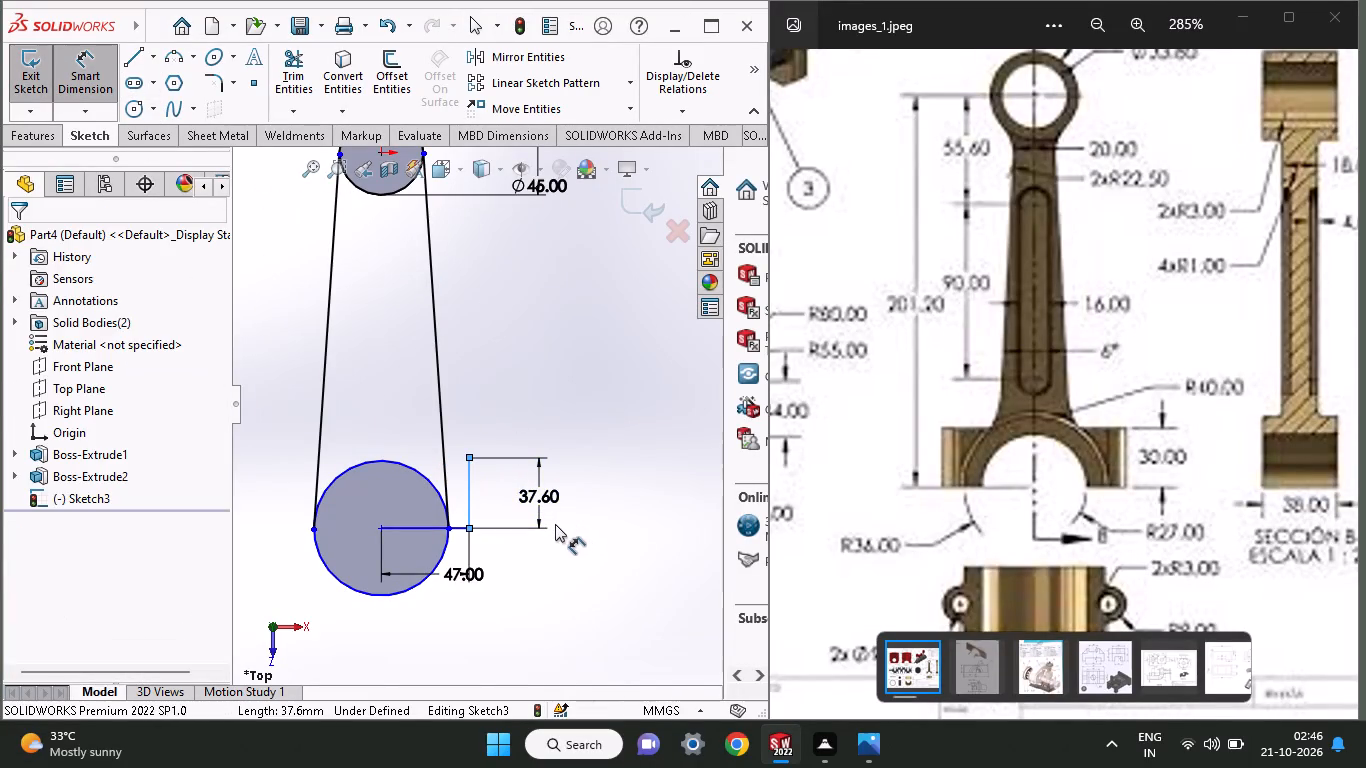
{"action": "type", "text": "30"}
{"action": "key", "text": "Return"}
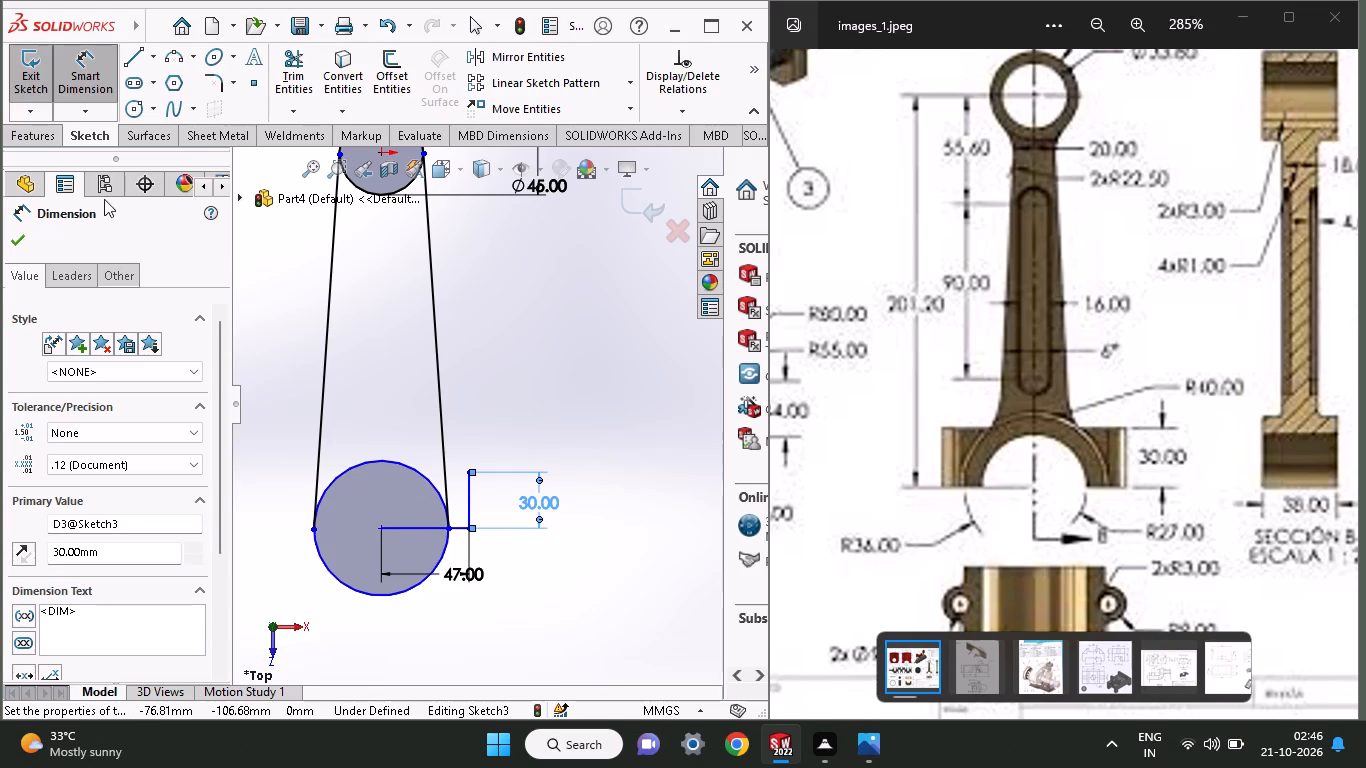
Sketch a horizontal line about 120 mm long from the vertical line's upper endpoint across the large circle to beyond its left side.
{"action": "left_click", "coordinate": [136, 55]}
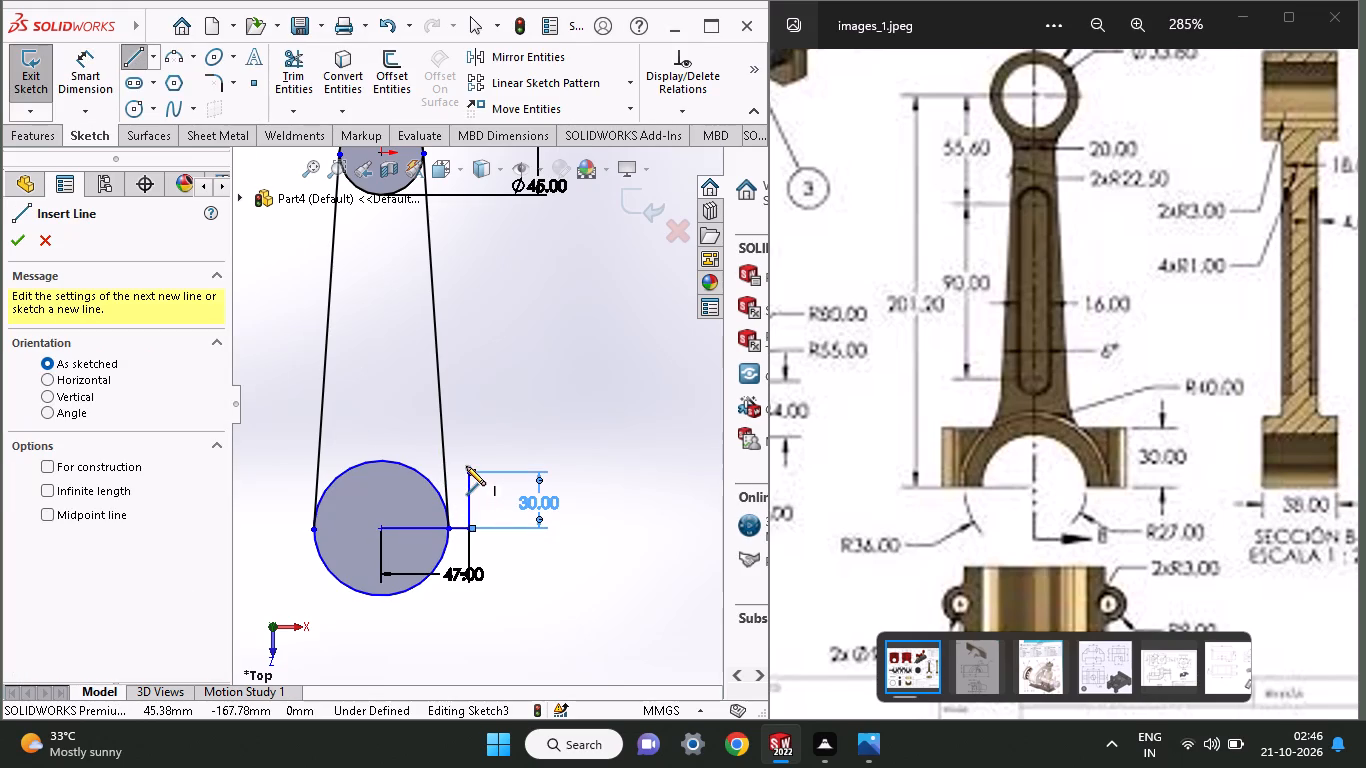
{"action": "left_click", "coordinate": [466, 476]}
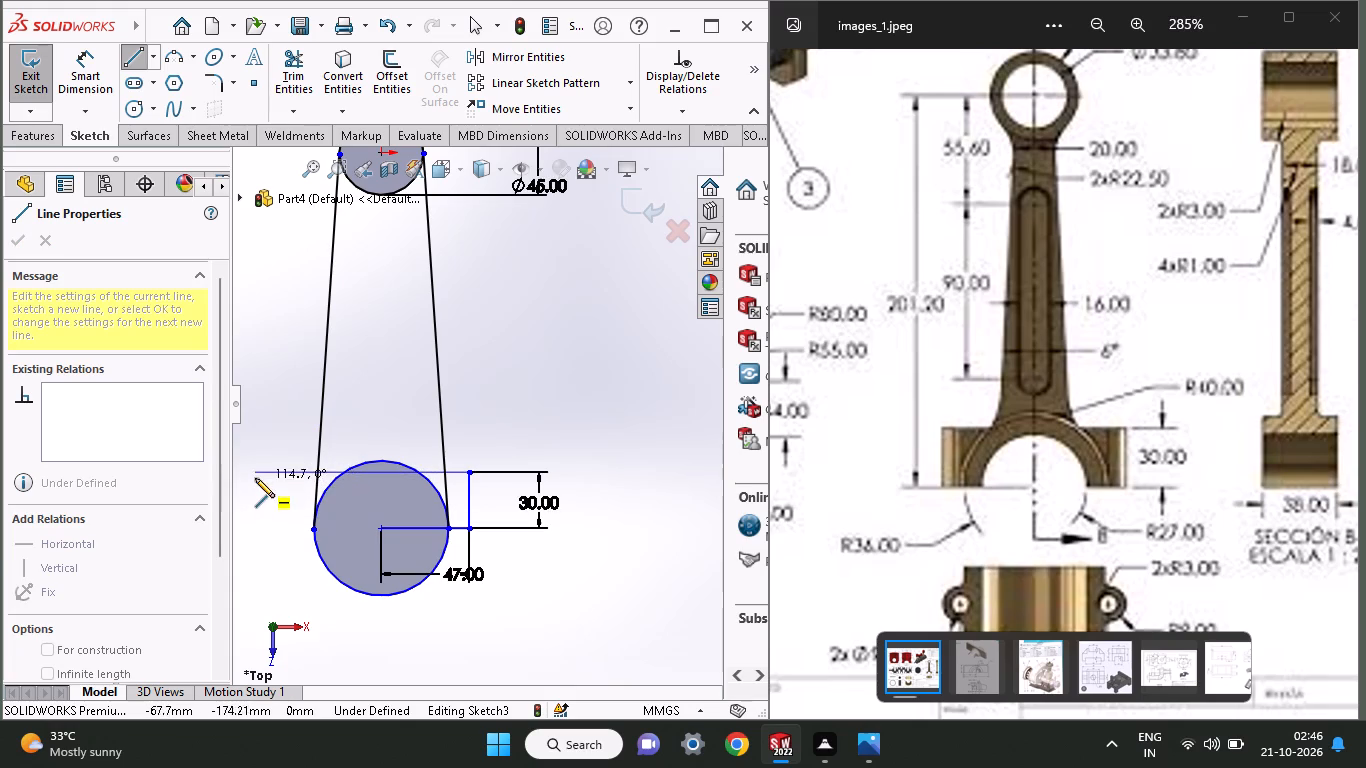
{"action": "left_click", "coordinate": [246, 475]}
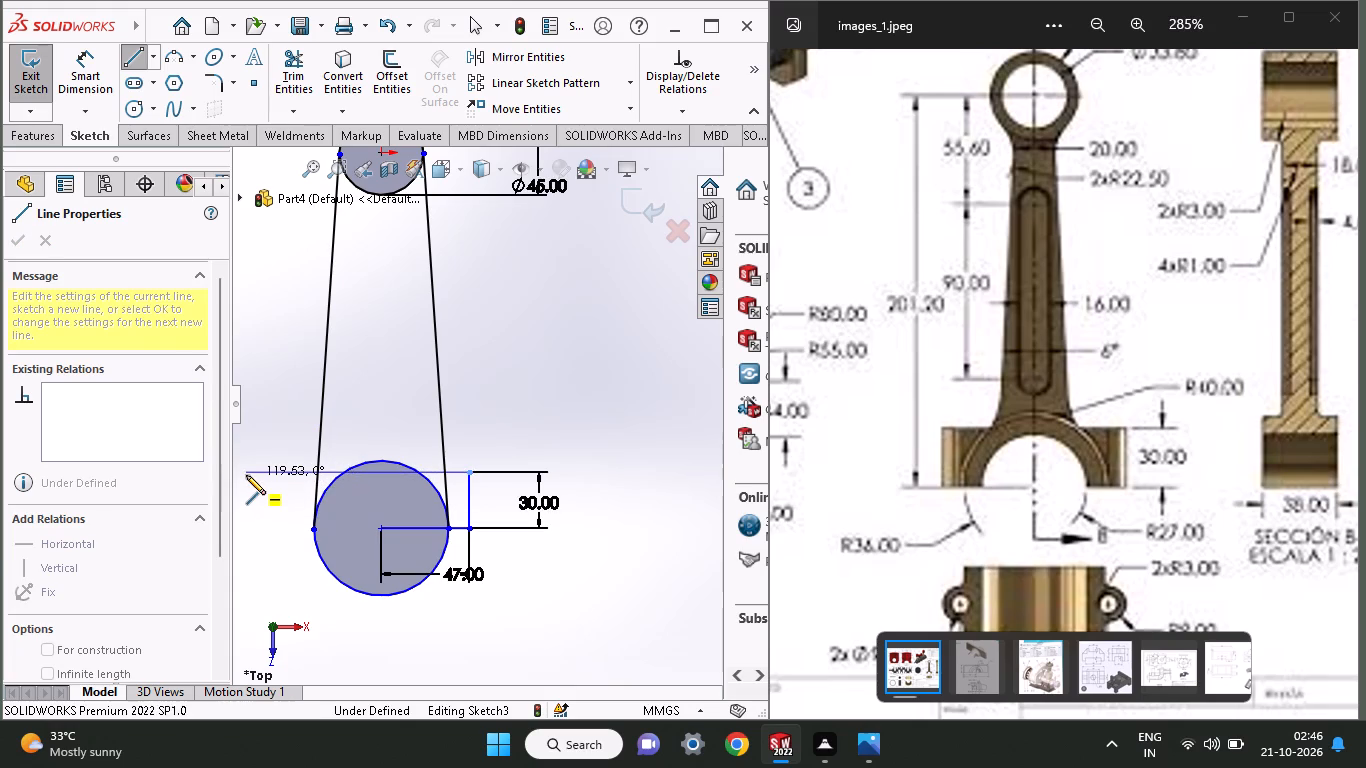
{"action": "right_click_drag", "start_coordinate": [252, 359], "coordinate": [254, 368]}
{"action": "left_click", "coordinate": [274, 377]}
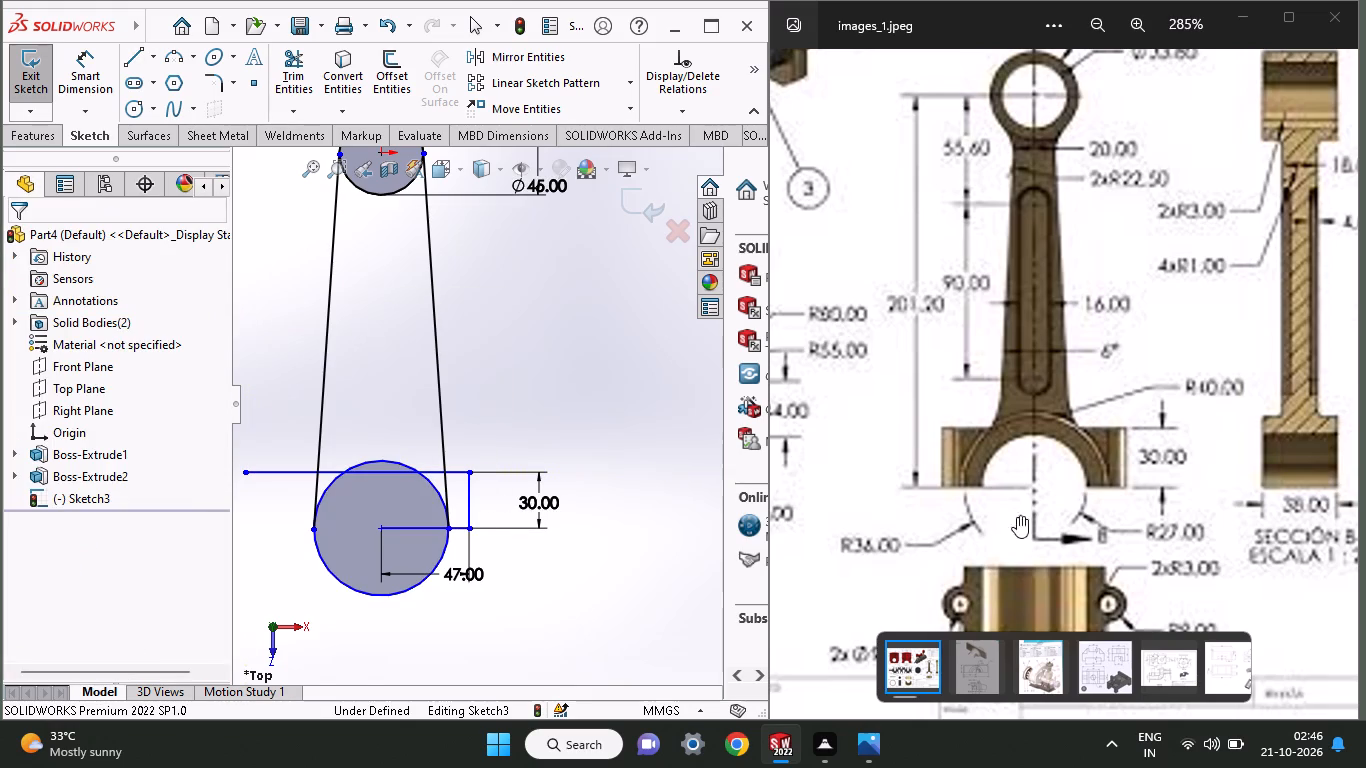
Dimension the upper horizontal line's length as 76+9+9, giving 94 mm.
{"action": "left_click", "coordinate": [1021, 500]}
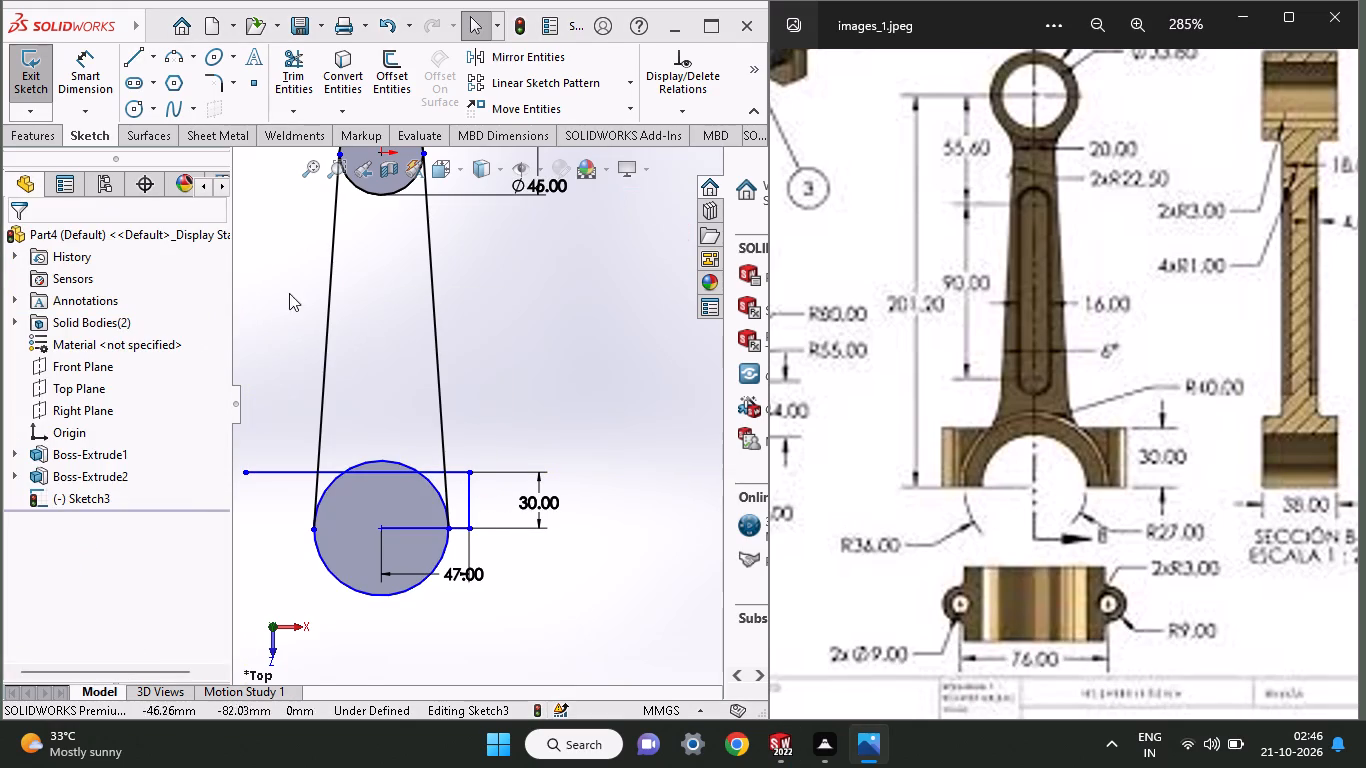
{"action": "left_click", "coordinate": [93, 93]}
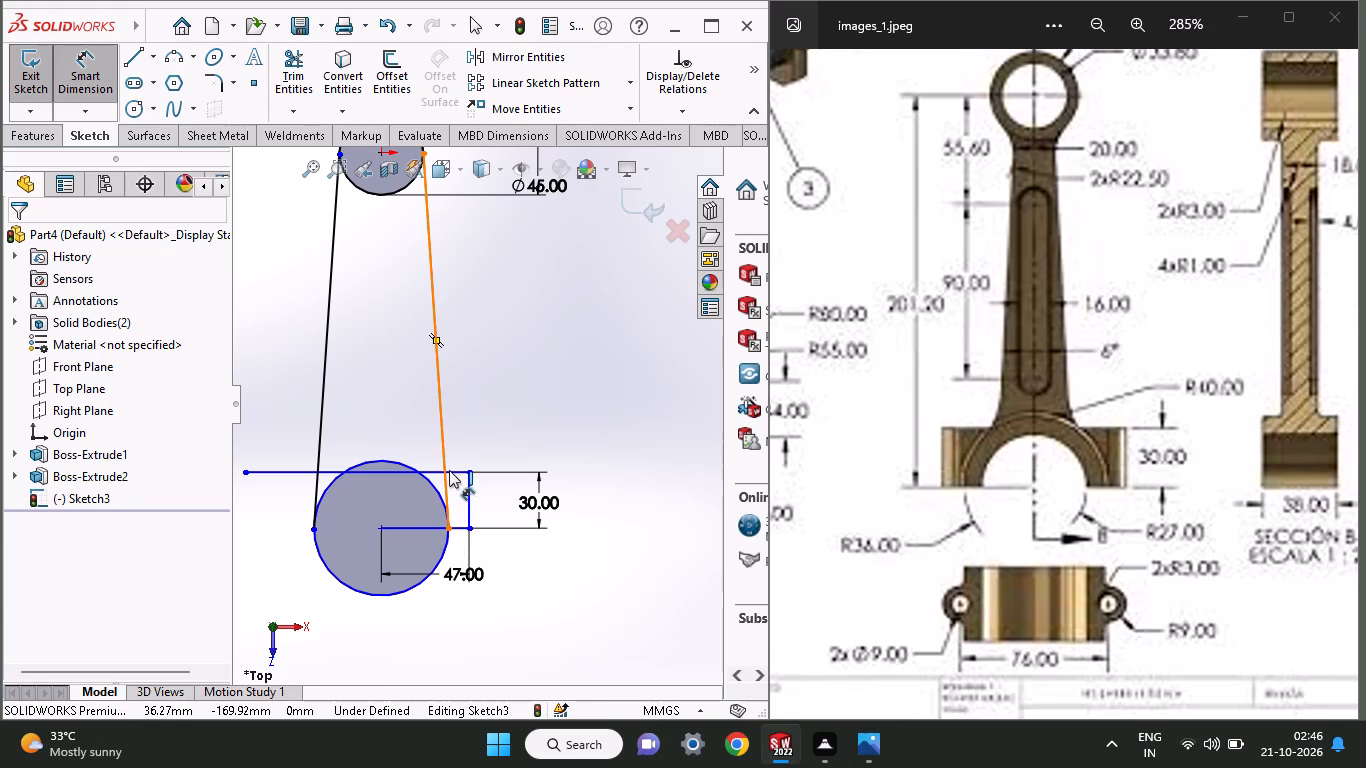
{"action": "left_click", "coordinate": [449, 470]}
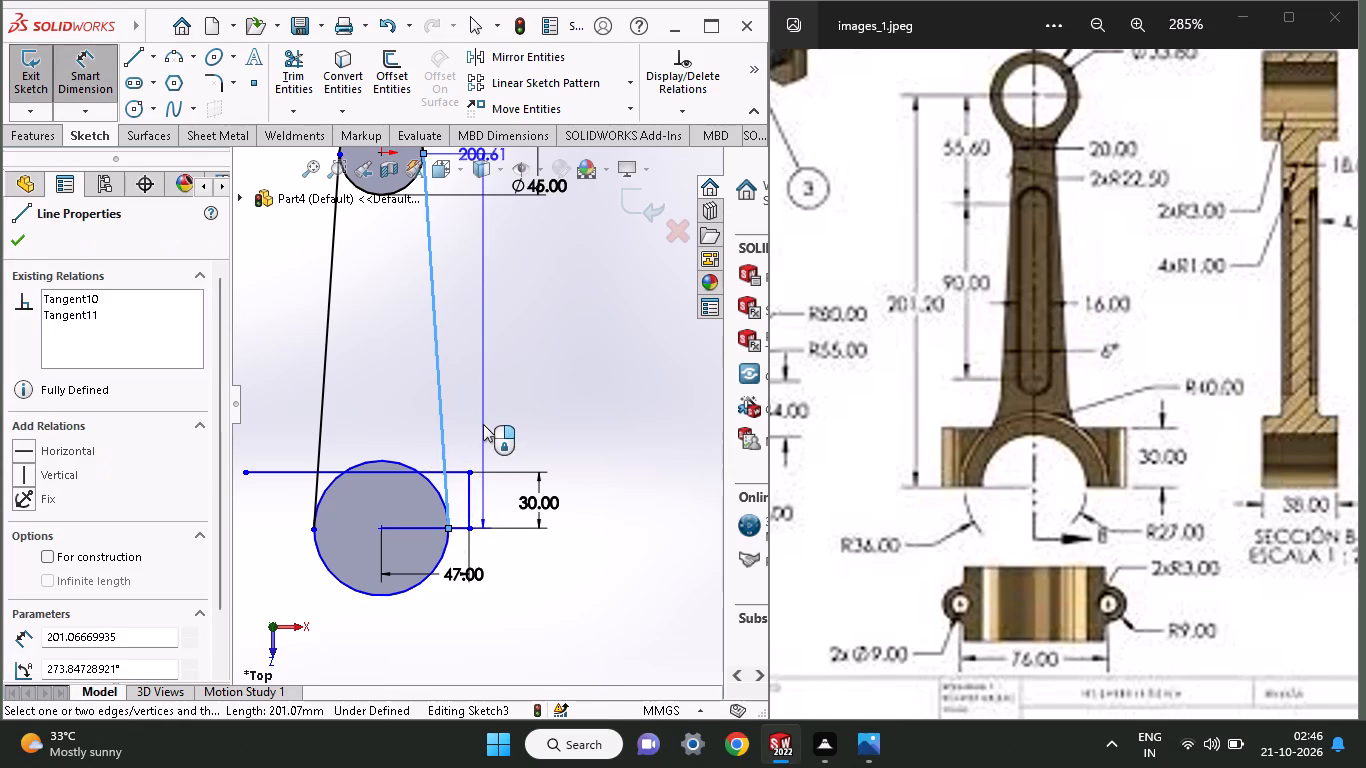
{"action": "key", "text": "Escape"}
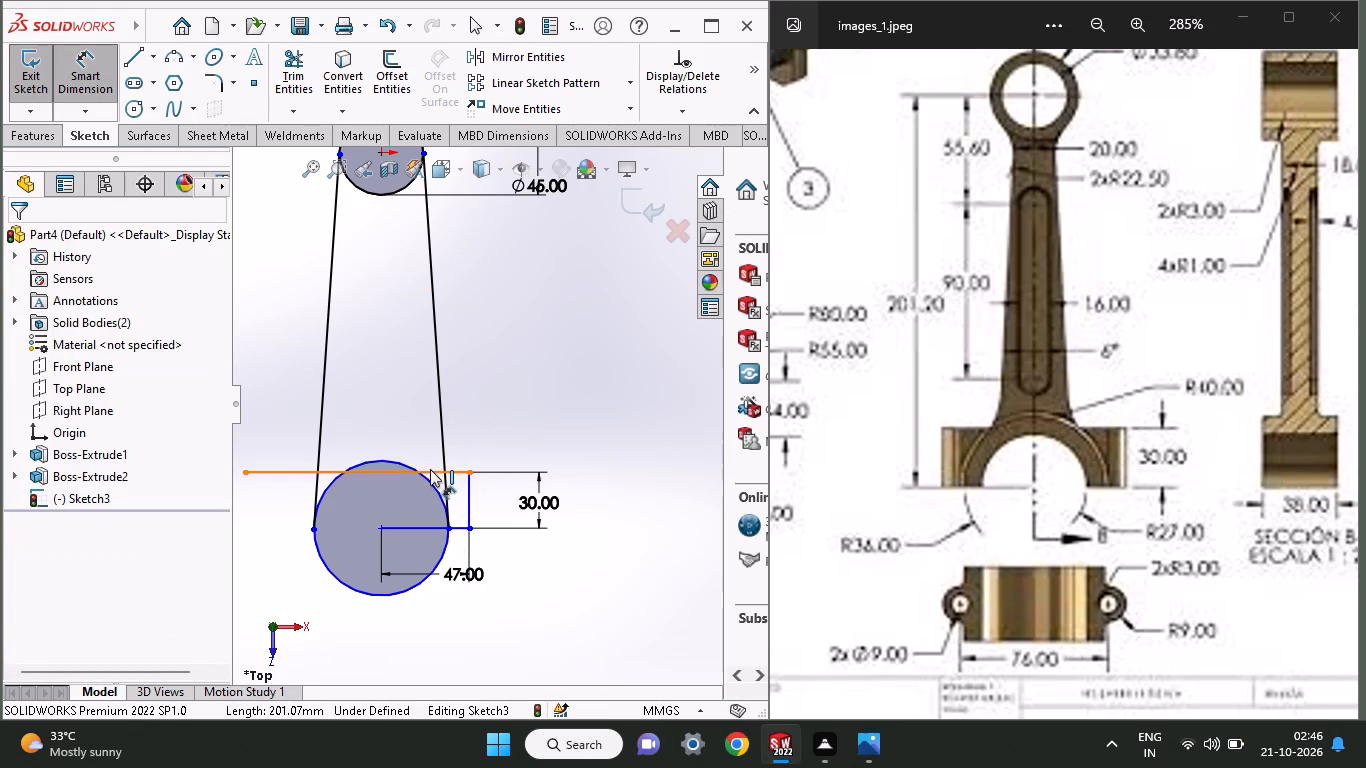
{"action": "left_click", "coordinate": [430, 469]}
{"action": "left_click", "coordinate": [478, 422]}
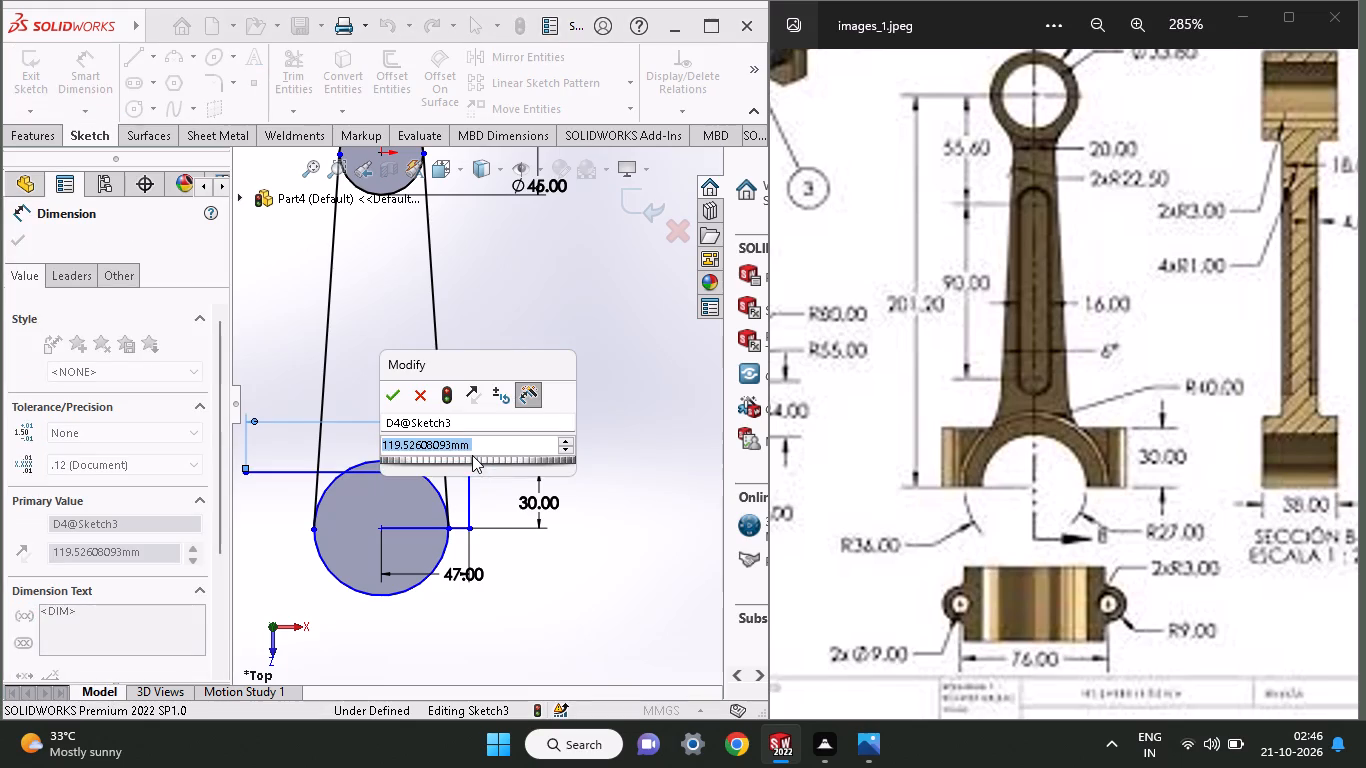
{"action": "type", "text": "76"}
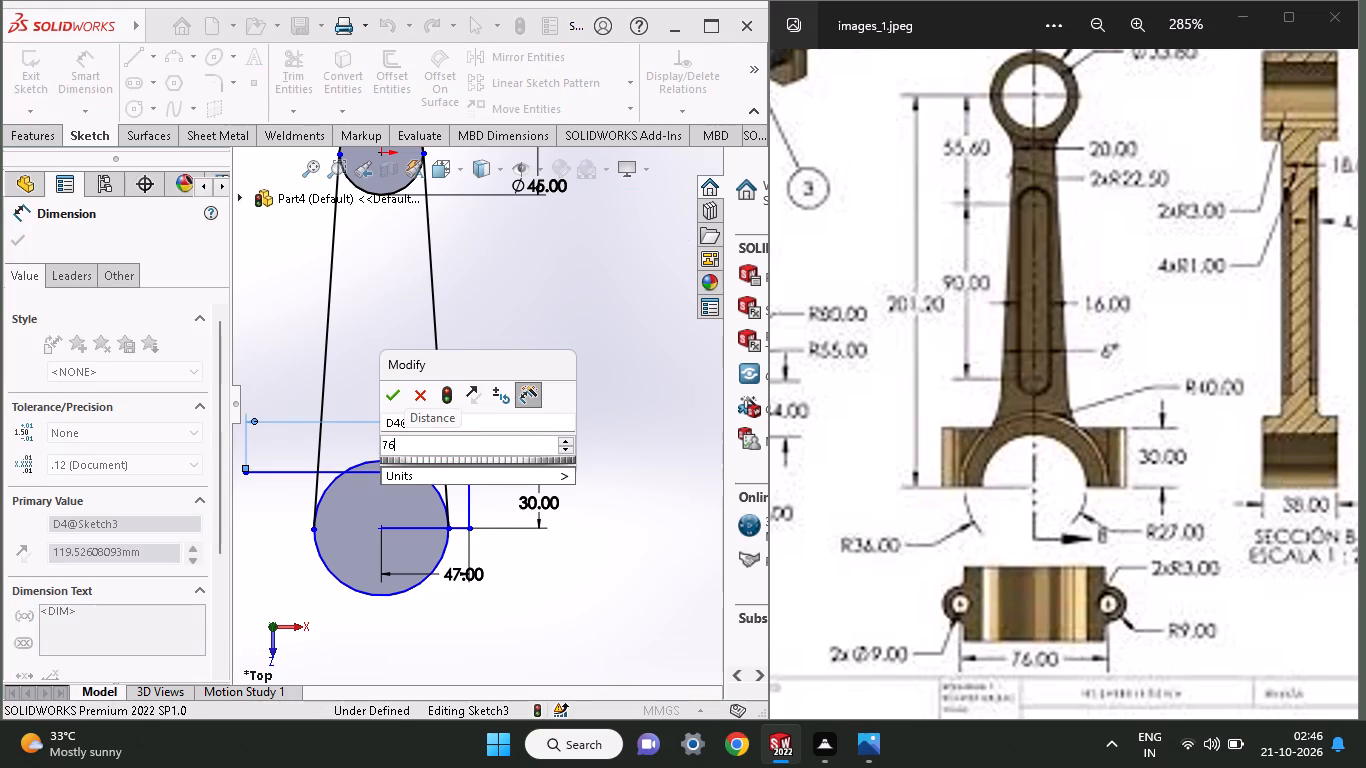
{"action": "key", "text": "shift+plus"}
{"action": "type", "text": "9z+"}
{"action": "key", "text": "BackSpace"}
{"action": "key", "text": "BackSpace"}
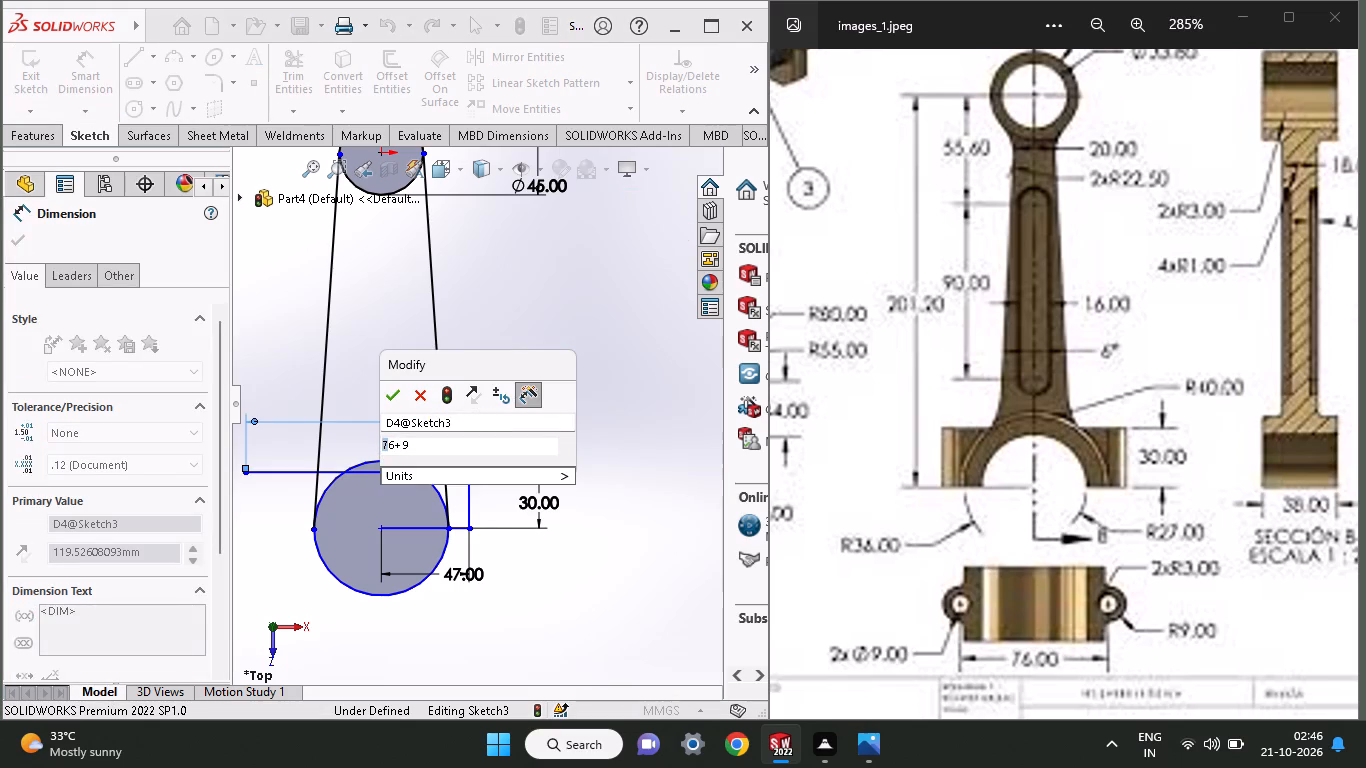
{"action": "type", "text": "z+9"}
{"action": "key", "text": "Return"}
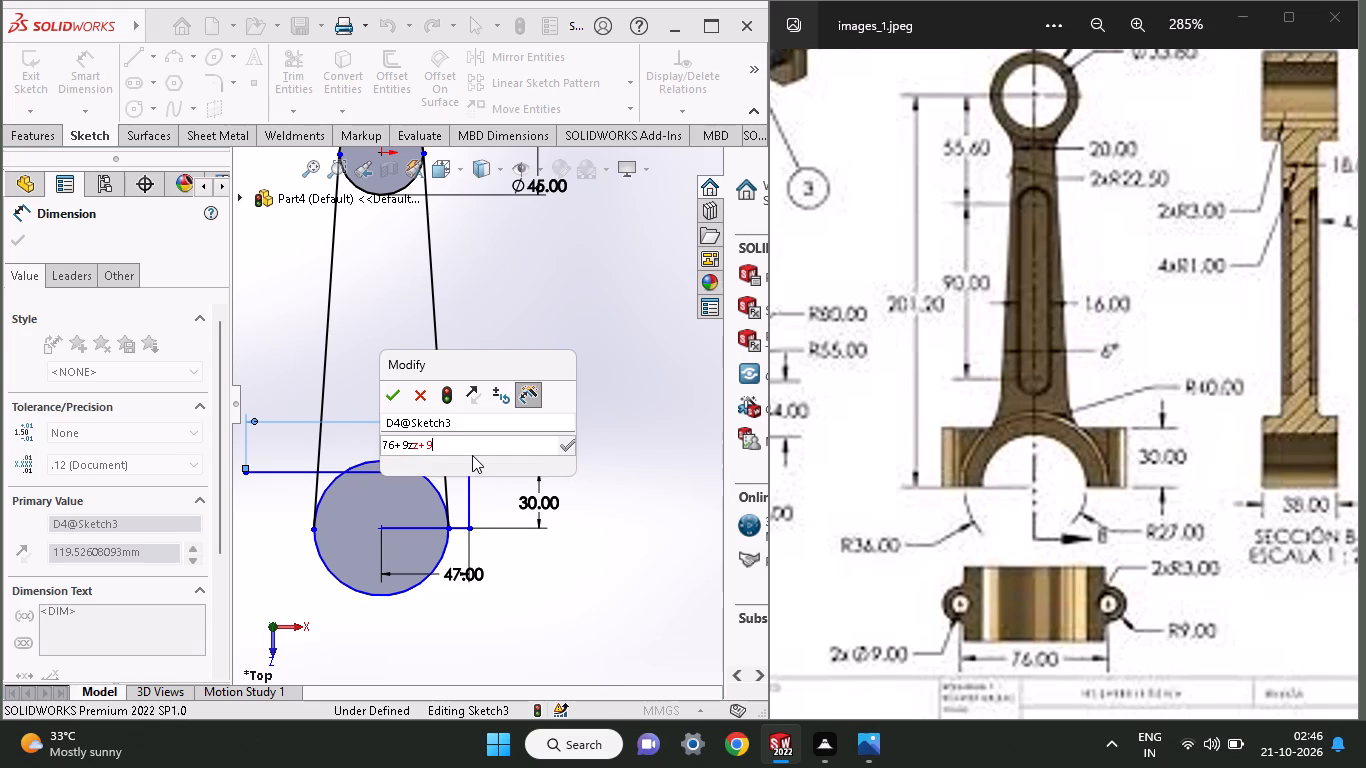
{"action": "key", "text": "BackSpace"}
{"action": "key", "text": "BackSpace"}
{"action": "key", "text": "BackSpace"}
{"action": "key", "text": "BackSpace"}
{"action": "key", "text": "z"}
{"action": "key", "text": "z"}
{"action": "key", "text": "z"}
{"action": "key", "text": "z"}
{"action": "key", "text": "z"}
{"action": "key", "text": "z"}
{"action": "key", "text": "z"}
{"action": "key", "text": "z"}
{"action": "key", "text": "z"}
{"action": "key", "text": "z"}
{"action": "key", "text": "z"}
{"action": "key", "text": "z"}
{"action": "key", "text": "z"}
{"action": "key", "text": "z"}
{"action": "key", "text": "z"}
{"action": "key", "text": "z"}
{"action": "key", "text": "z"}
{"action": "key", "text": "z"}
{"action": "key", "text": "z"}
{"action": "key", "text": "z"}
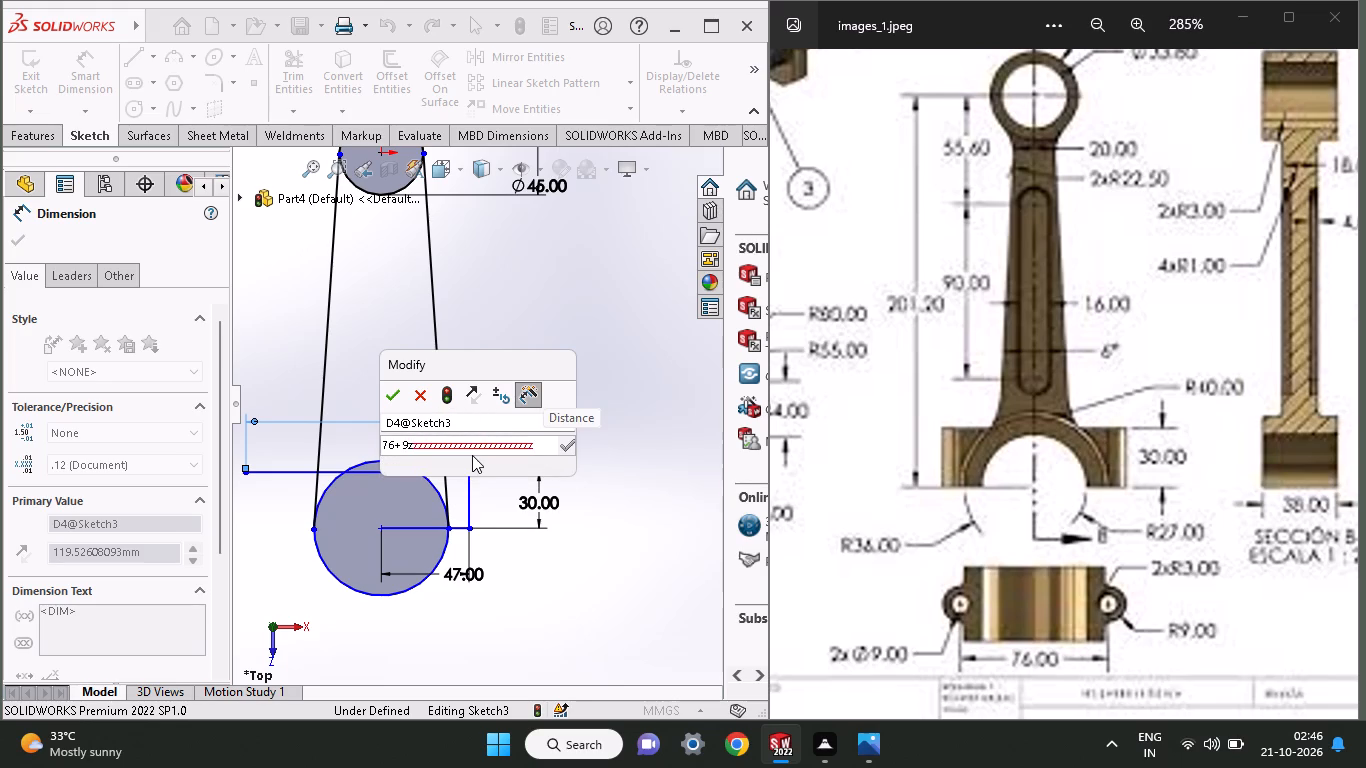
{"action": "key", "text": "BackSpace"}
{"action": "key", "text": "BackSpace"}
{"action": "key", "text": "BackSpace"}
{"action": "key", "text": "BackSpace"}
{"action": "key", "text": "BackSpace"}
{"action": "key", "text": "BackSpace"}
{"action": "key", "text": "BackSpace"}
{"action": "key", "text": "BackSpace"}
{"action": "key", "text": "BackSpace"}
{"action": "key", "text": "BackSpace"}
{"action": "key", "text": "BackSpace"}
{"action": "key", "text": "BackSpace"}
{"action": "key", "text": "BackSpace"}
{"action": "key", "text": "BackSpace"}
{"action": "key", "text": "BackSpace"}
{"action": "key", "text": "BackSpace"}
{"action": "key", "text": "BackSpace"}
{"action": "key", "text": "BackSpace"}
{"action": "key", "text": "BackSpace"}
{"action": "key", "text": "BackSpace"}
{"action": "key", "text": "BackSpace"}
{"action": "key", "text": "BackSpace"}
{"action": "key", "text": "BackSpace"}
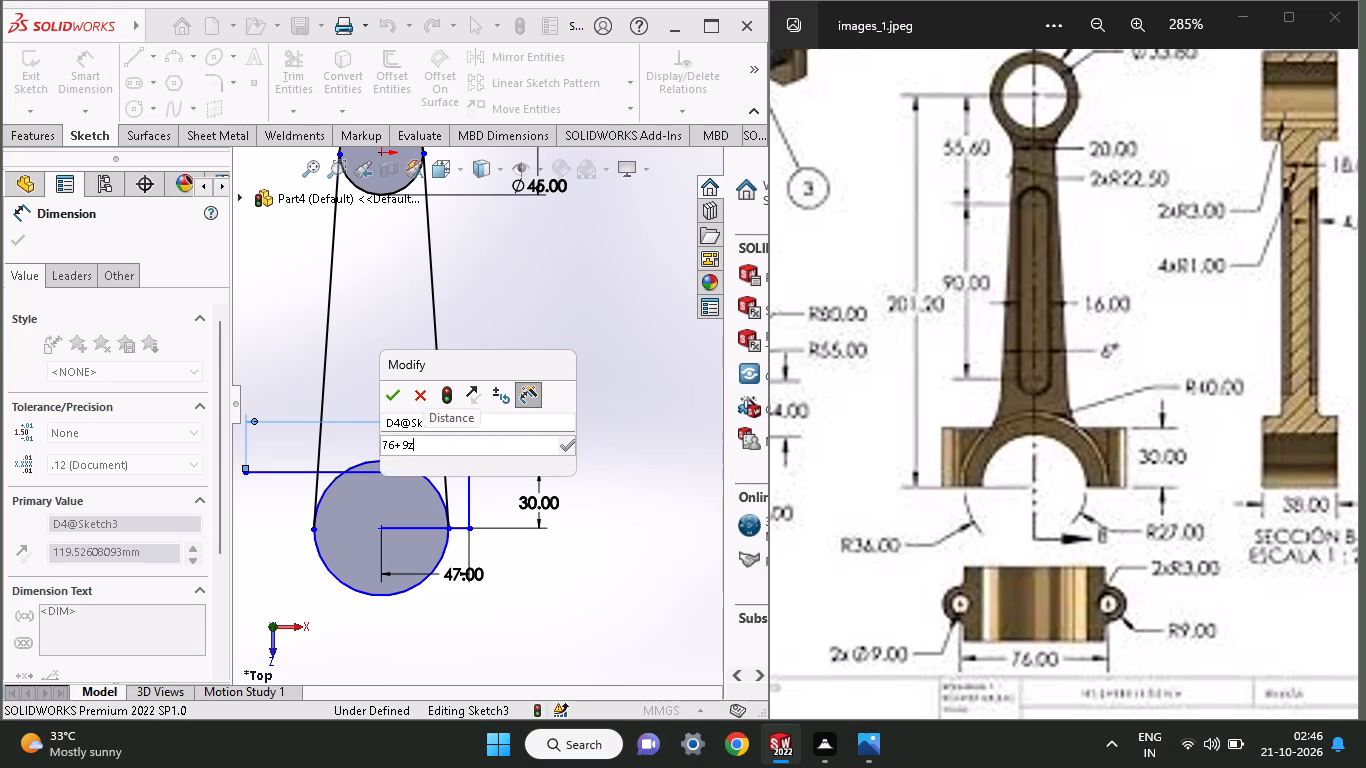
{"action": "type", "text": "z+"}
{"action": "key", "text": "BackSpace"}
{"action": "key", "text": "BackSpace"}
{"action": "key", "text": "BackSpace"}
{"action": "key", "text": "BackSpace"}
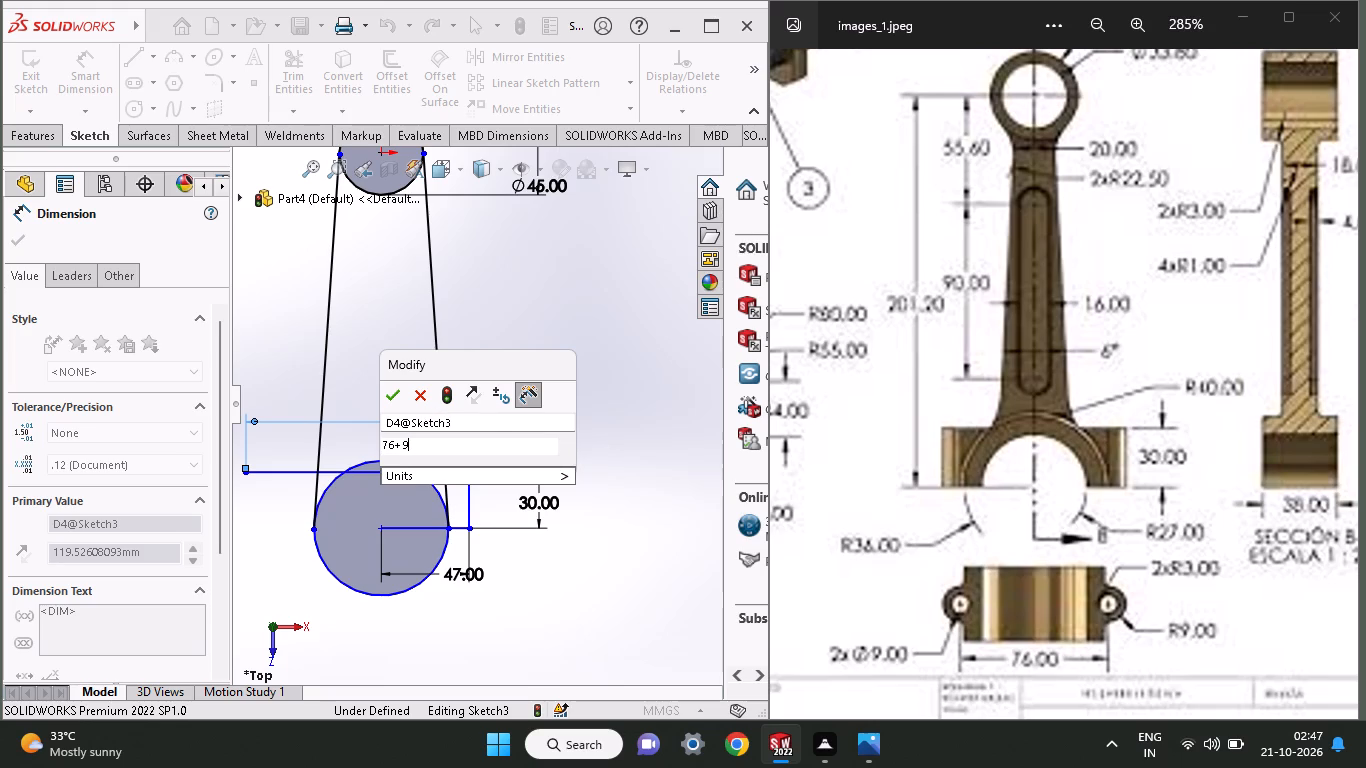
{"action": "key", "text": "shift+plus"}
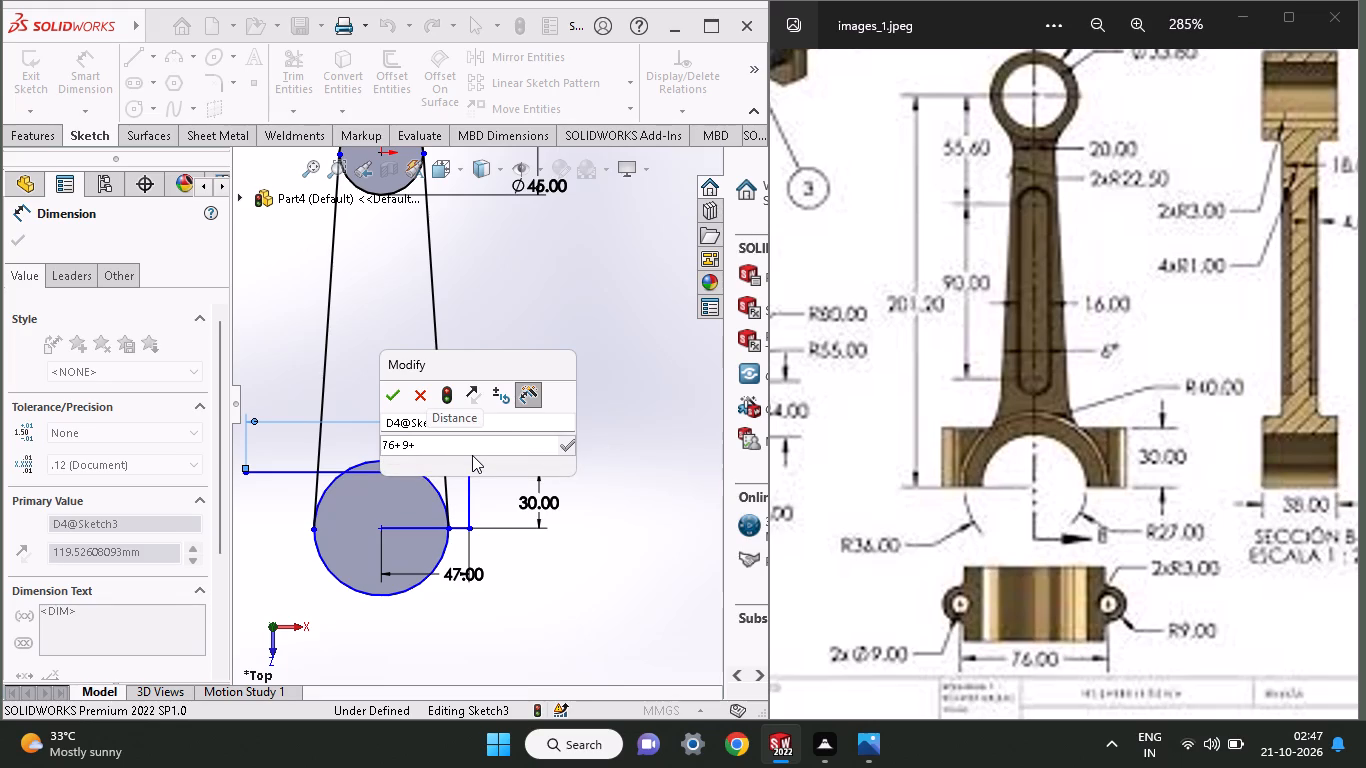
{"action": "key", "text": "9"}
{"action": "key", "text": "Return"}
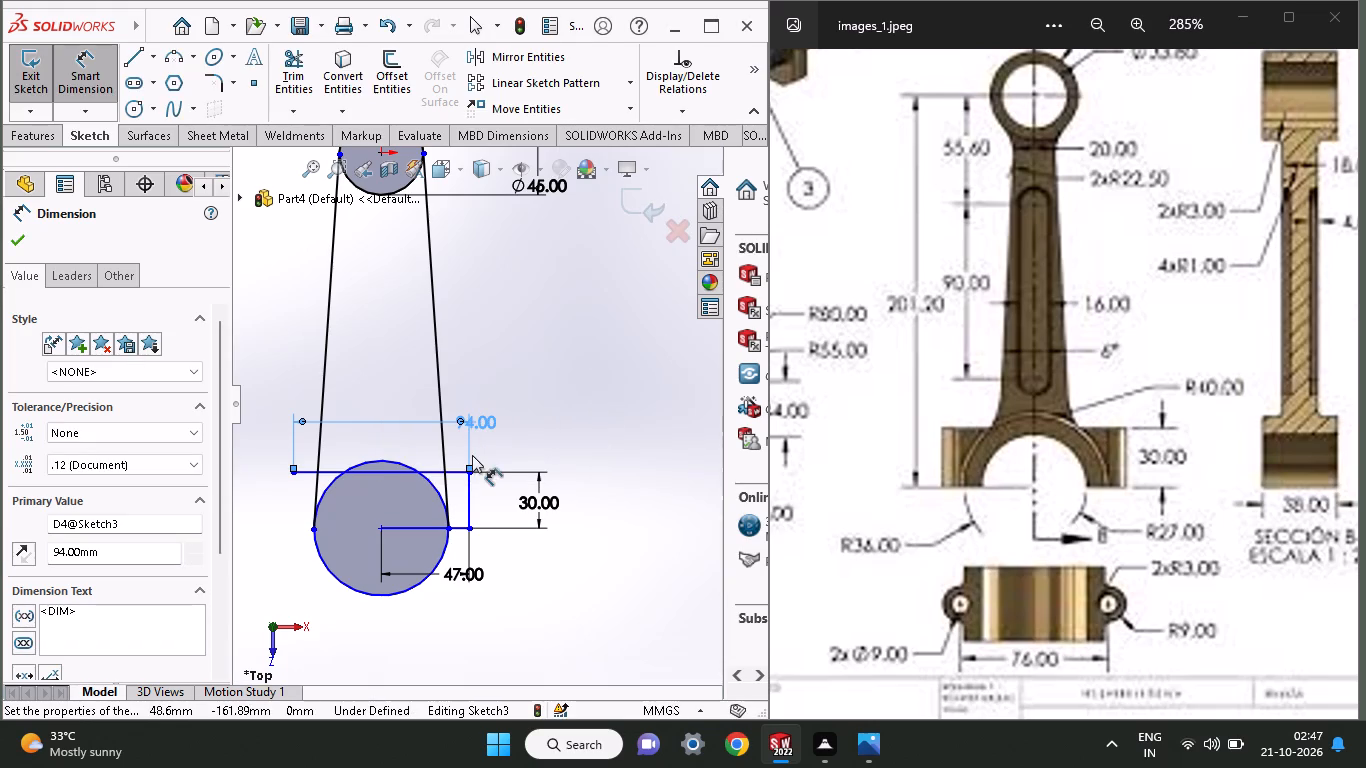
Close the flange outline with a vertical line about 30 mm long from the upper line's left endpoint and a line to the large circle's centre.
{"action": "left_click", "coordinate": [129, 51]}
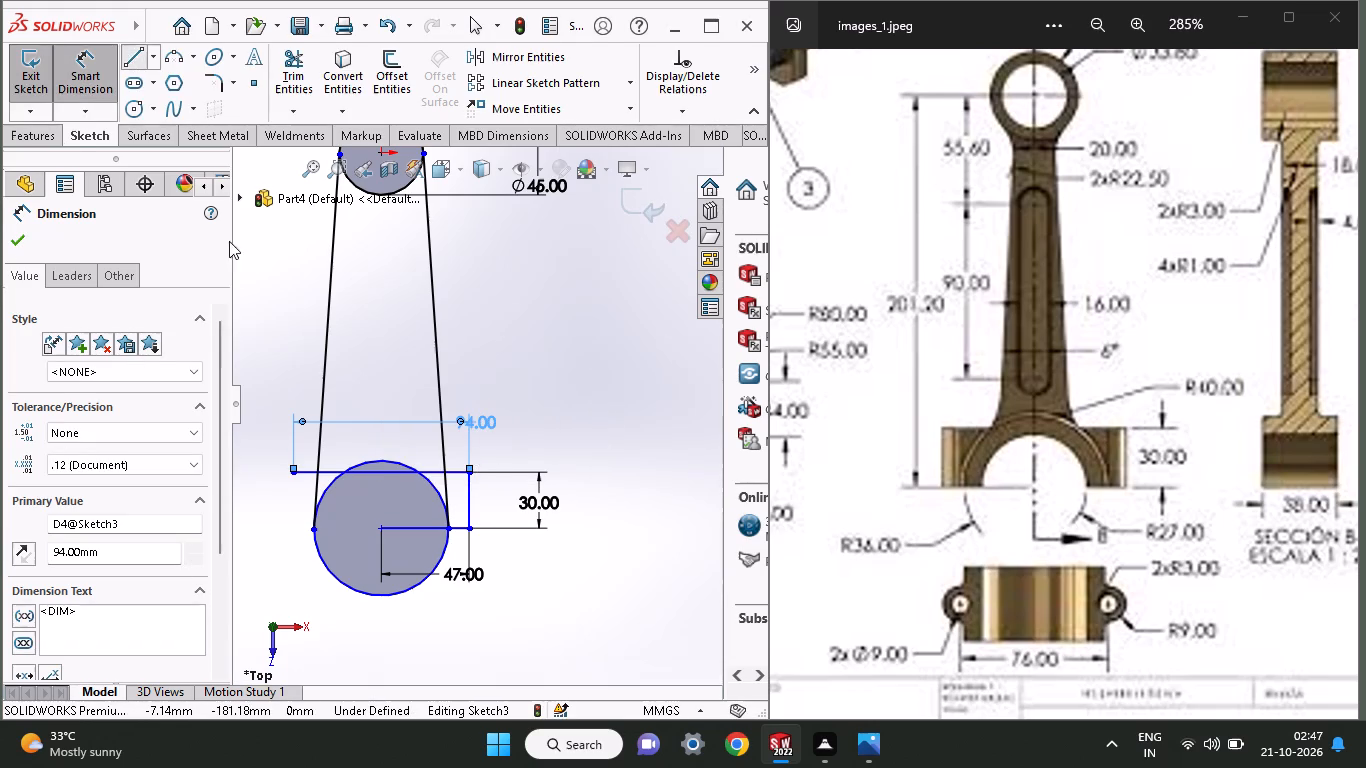
{"action": "left_click", "coordinate": [294, 472]}
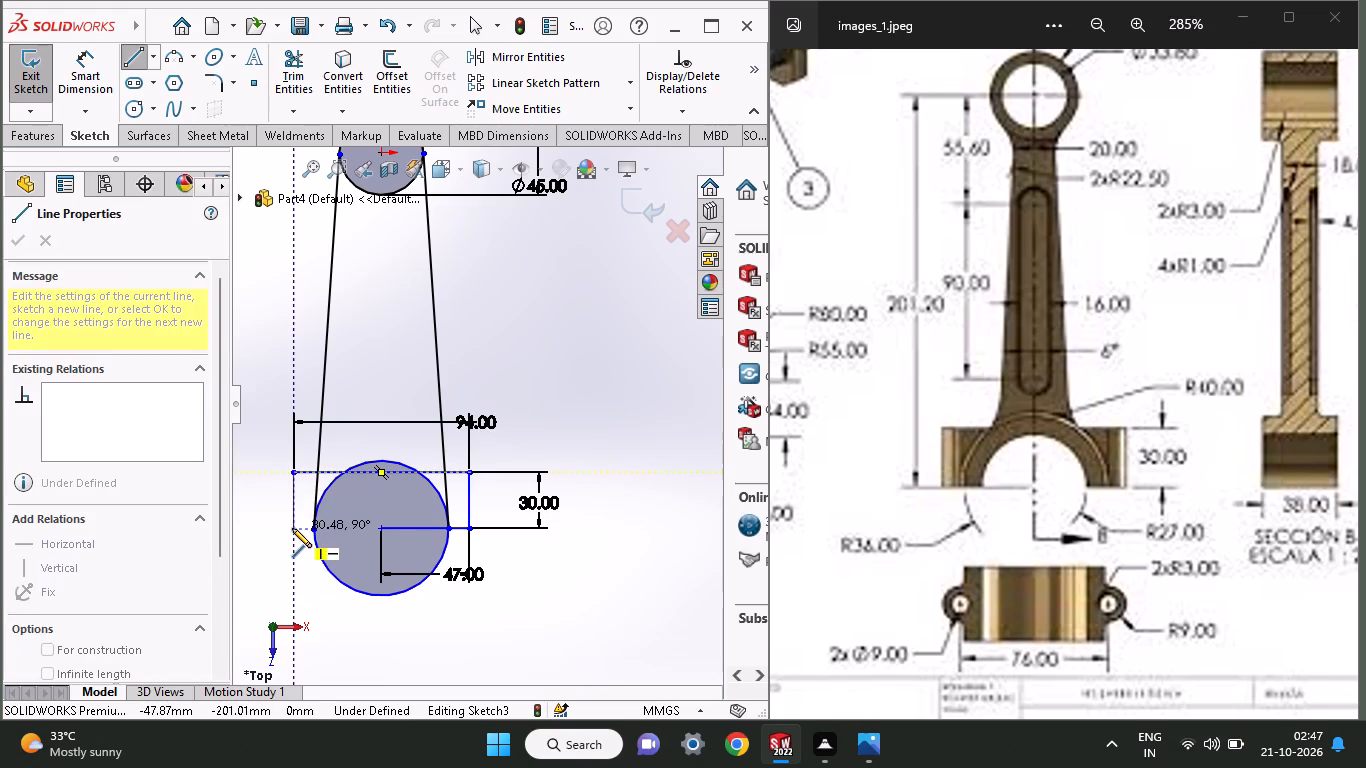
{"action": "left_click", "coordinate": [292, 528]}
{"action": "left_click", "coordinate": [379, 523]}
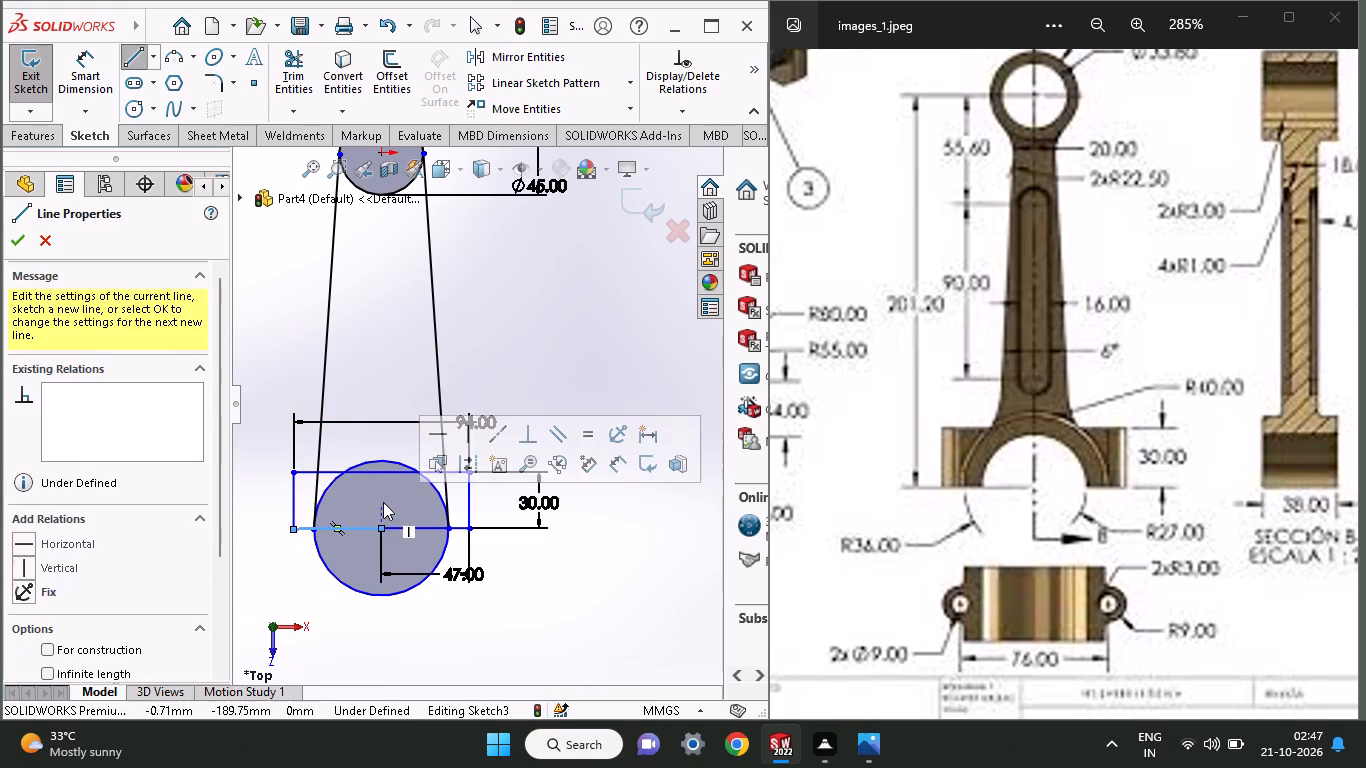
{"action": "right_click", "coordinate": [384, 501]}
{"action": "left_click", "coordinate": [414, 509]}
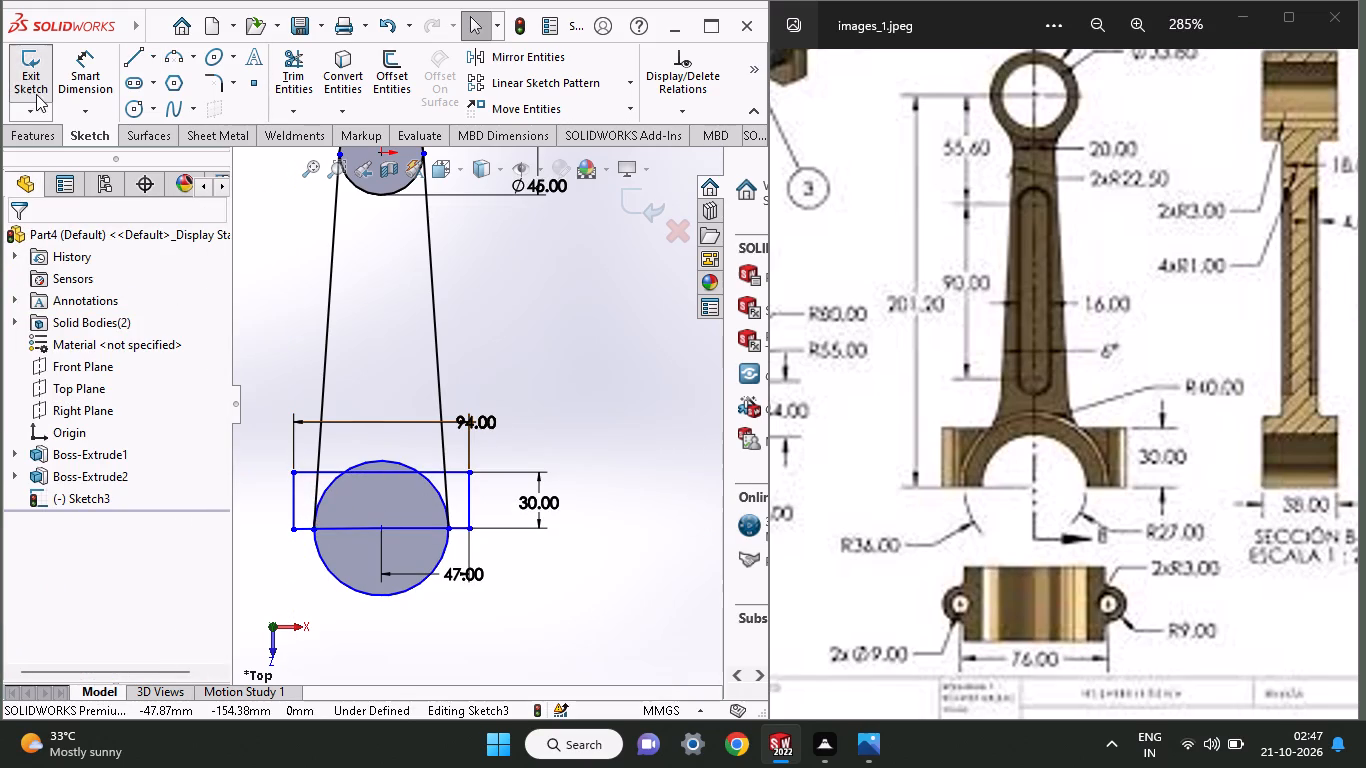
Dimension the flange outline's left vertical line to a length of 30 mm.
{"action": "left_click", "coordinate": [64, 78]}
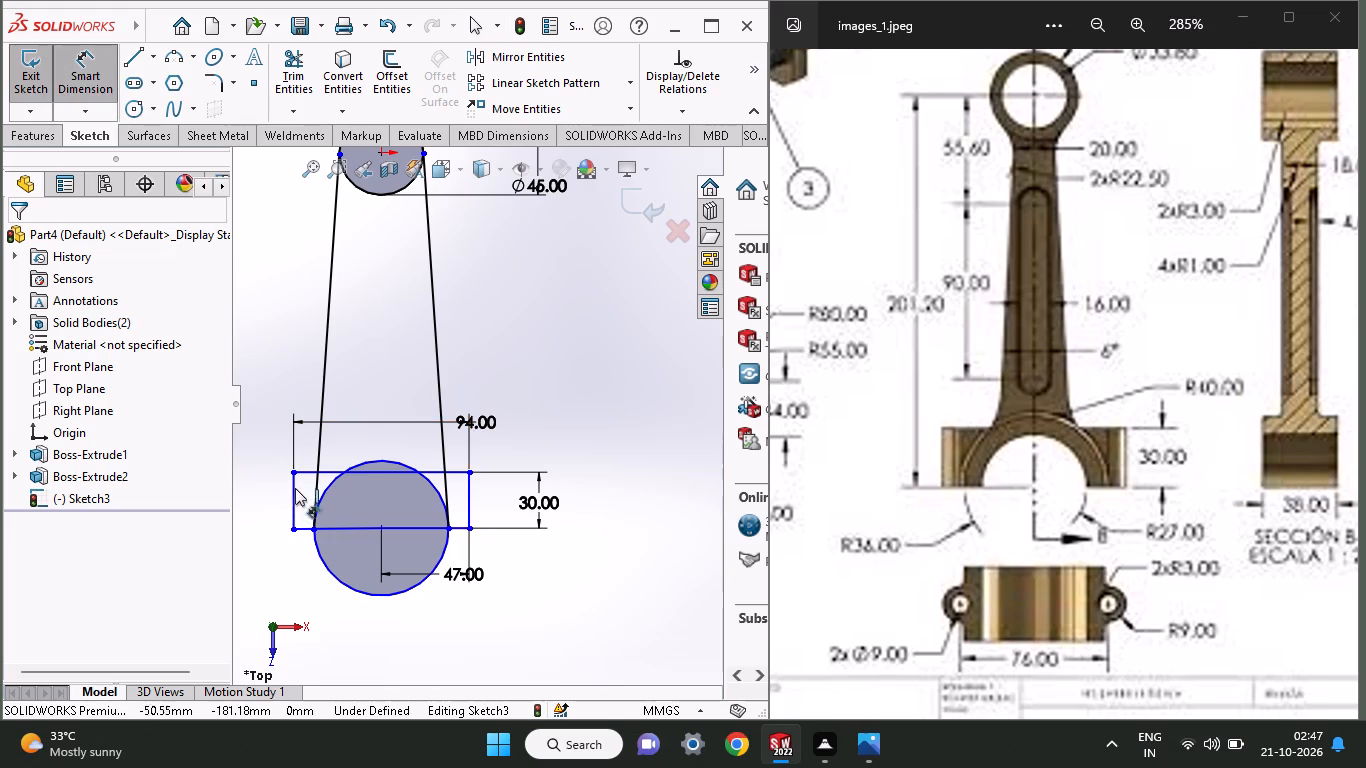
{"action": "left_click", "coordinate": [296, 488]}
{"action": "left_click", "coordinate": [261, 502]}
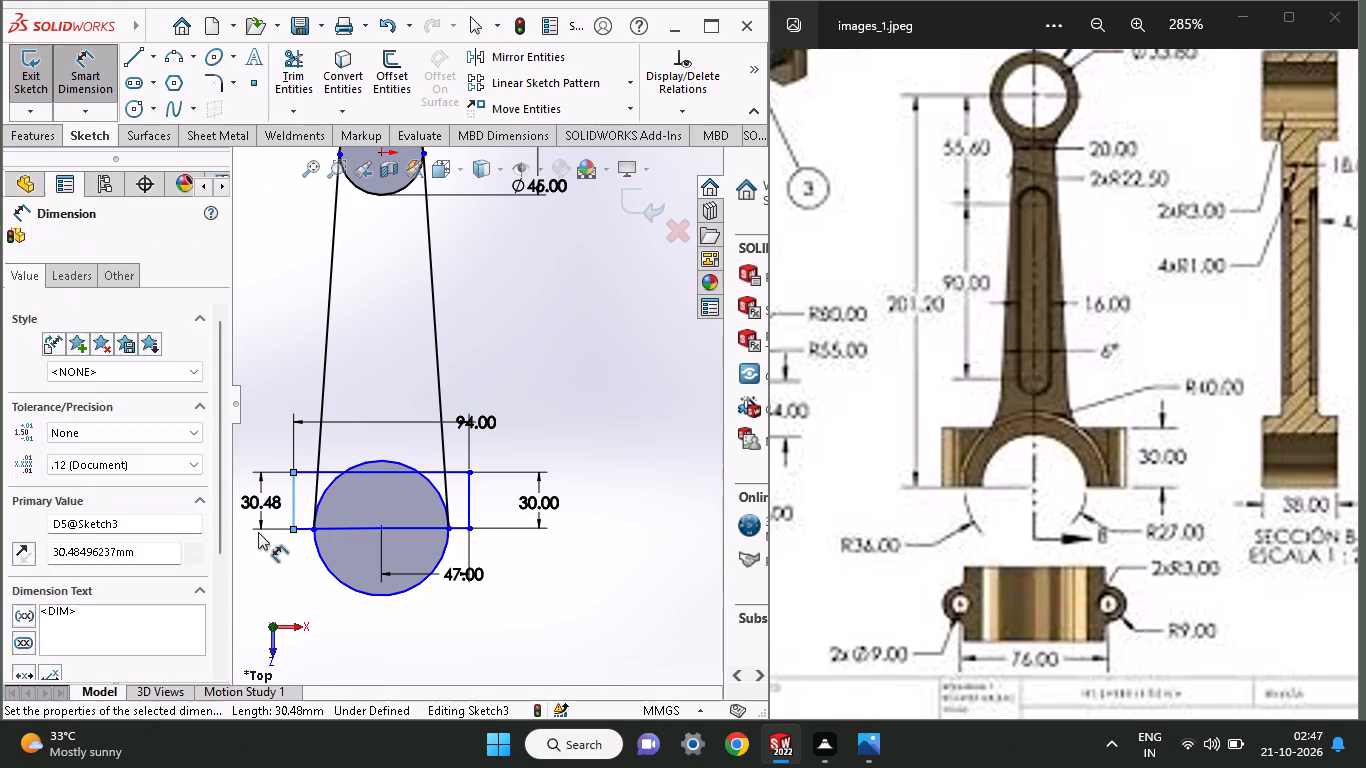
{"action": "type", "text": "30"}
{"action": "key", "text": "Return"}
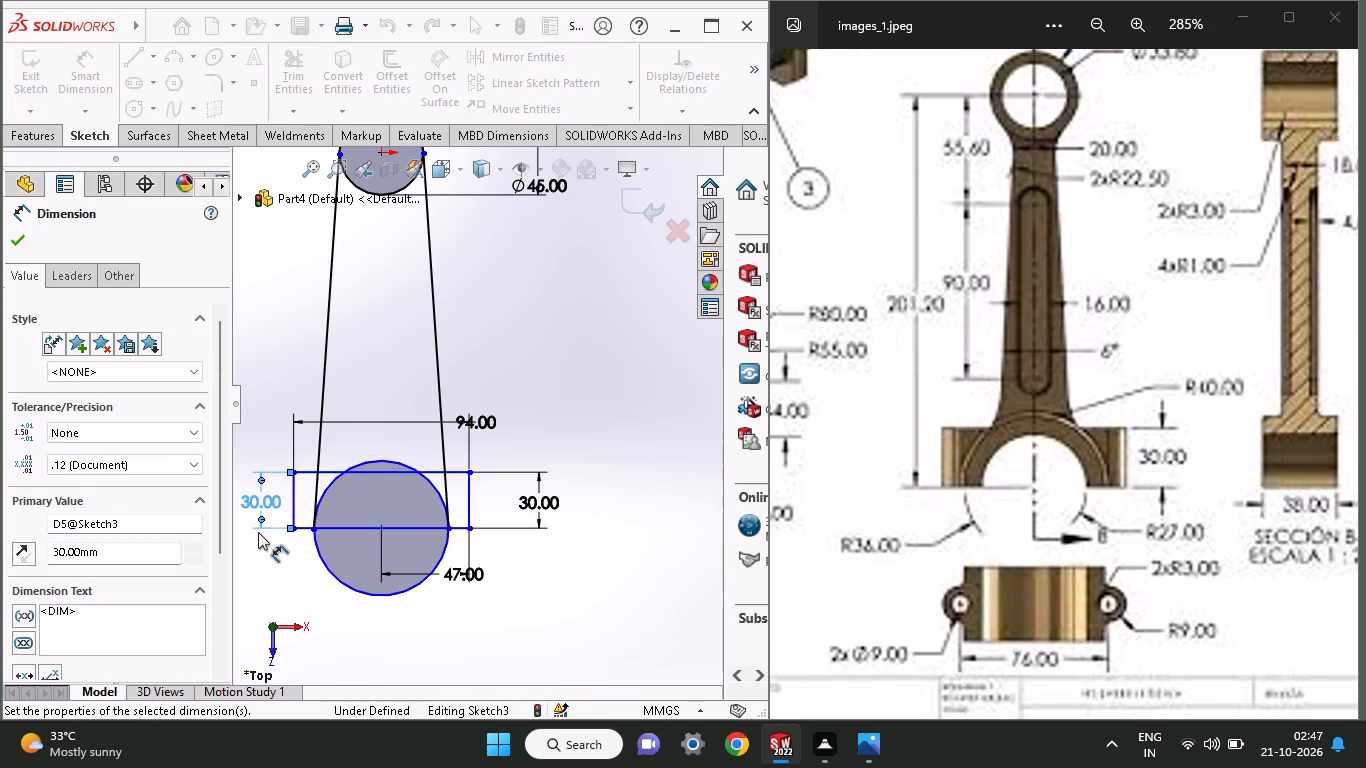
{"action": "left_click", "coordinate": [16, 236]}
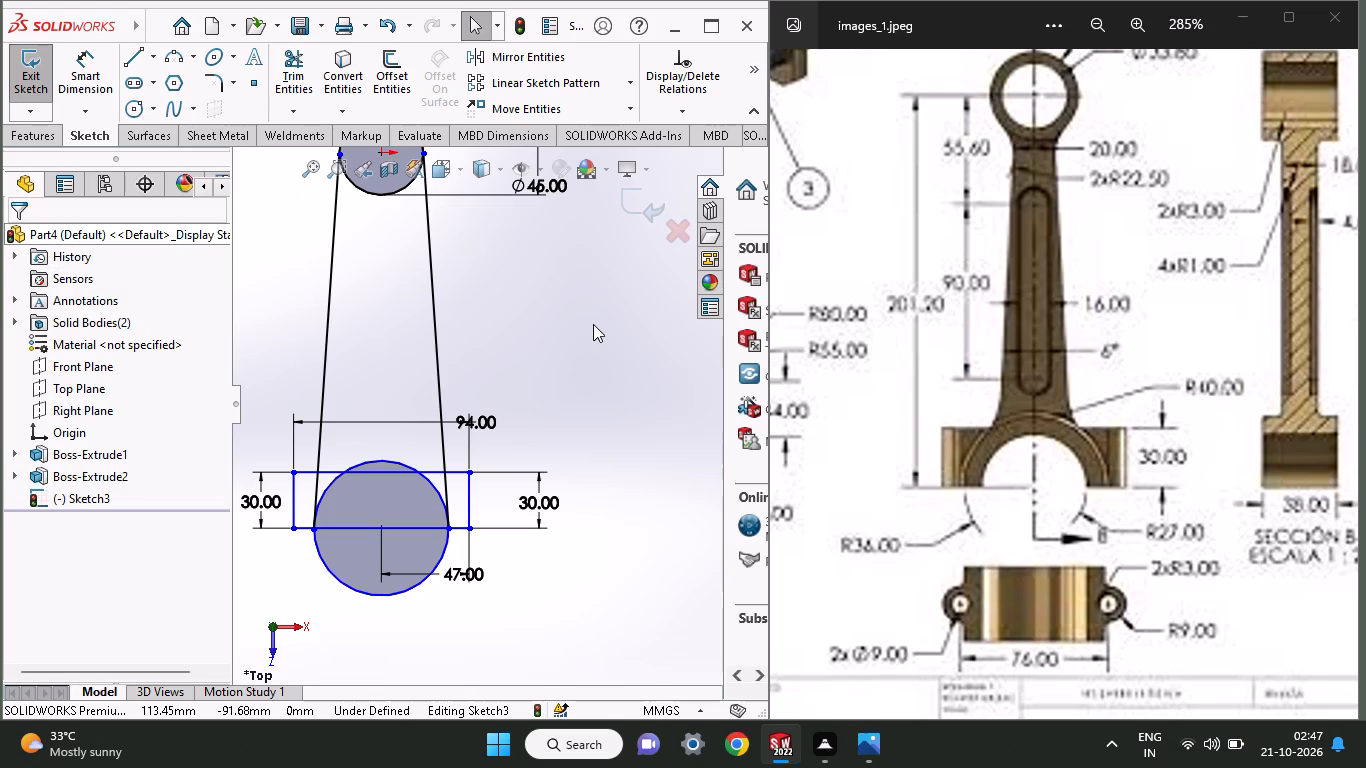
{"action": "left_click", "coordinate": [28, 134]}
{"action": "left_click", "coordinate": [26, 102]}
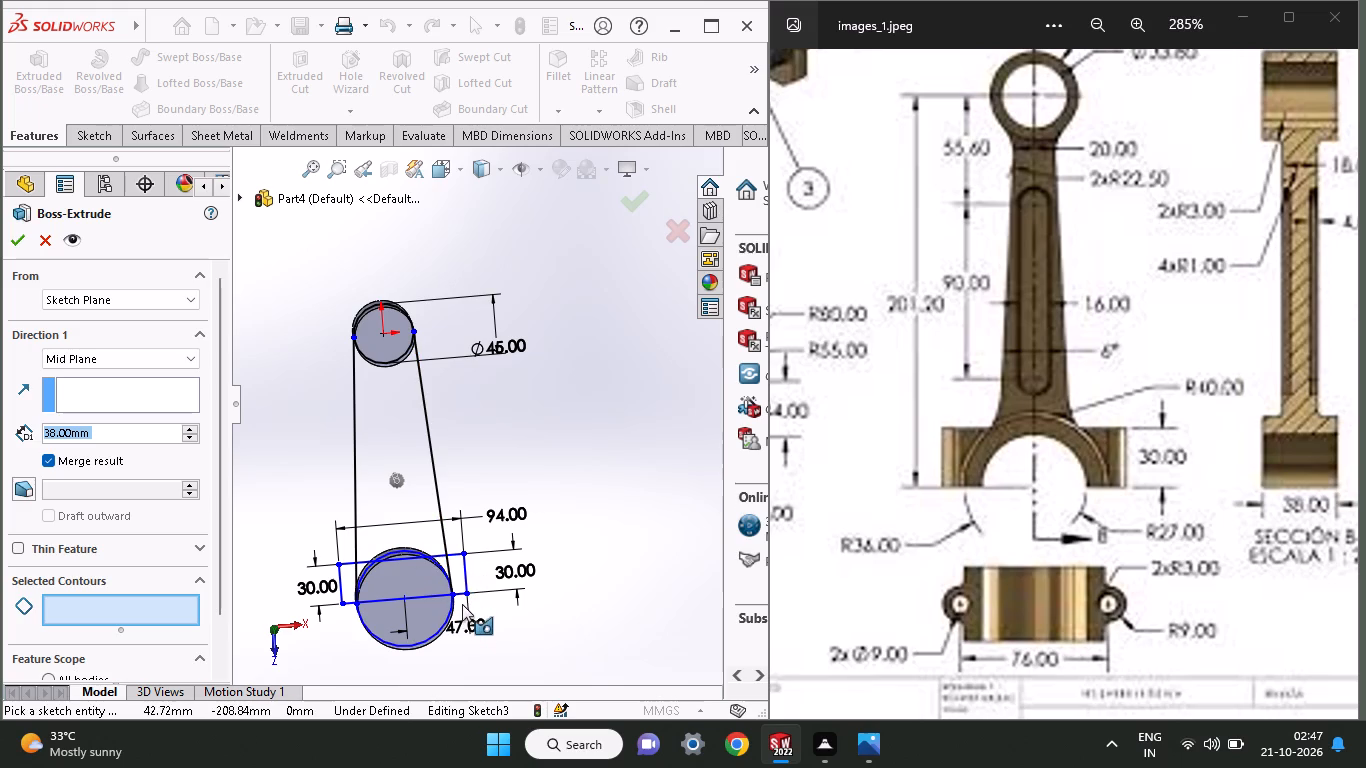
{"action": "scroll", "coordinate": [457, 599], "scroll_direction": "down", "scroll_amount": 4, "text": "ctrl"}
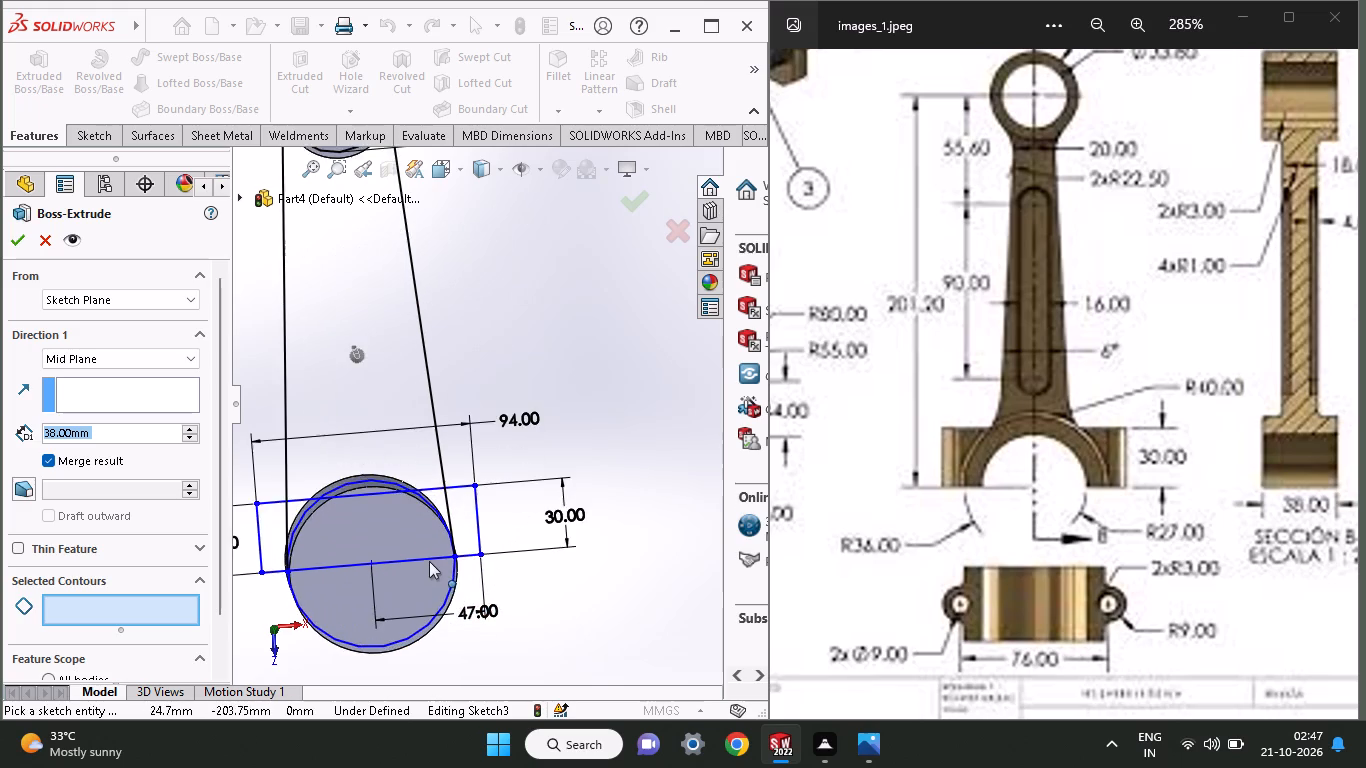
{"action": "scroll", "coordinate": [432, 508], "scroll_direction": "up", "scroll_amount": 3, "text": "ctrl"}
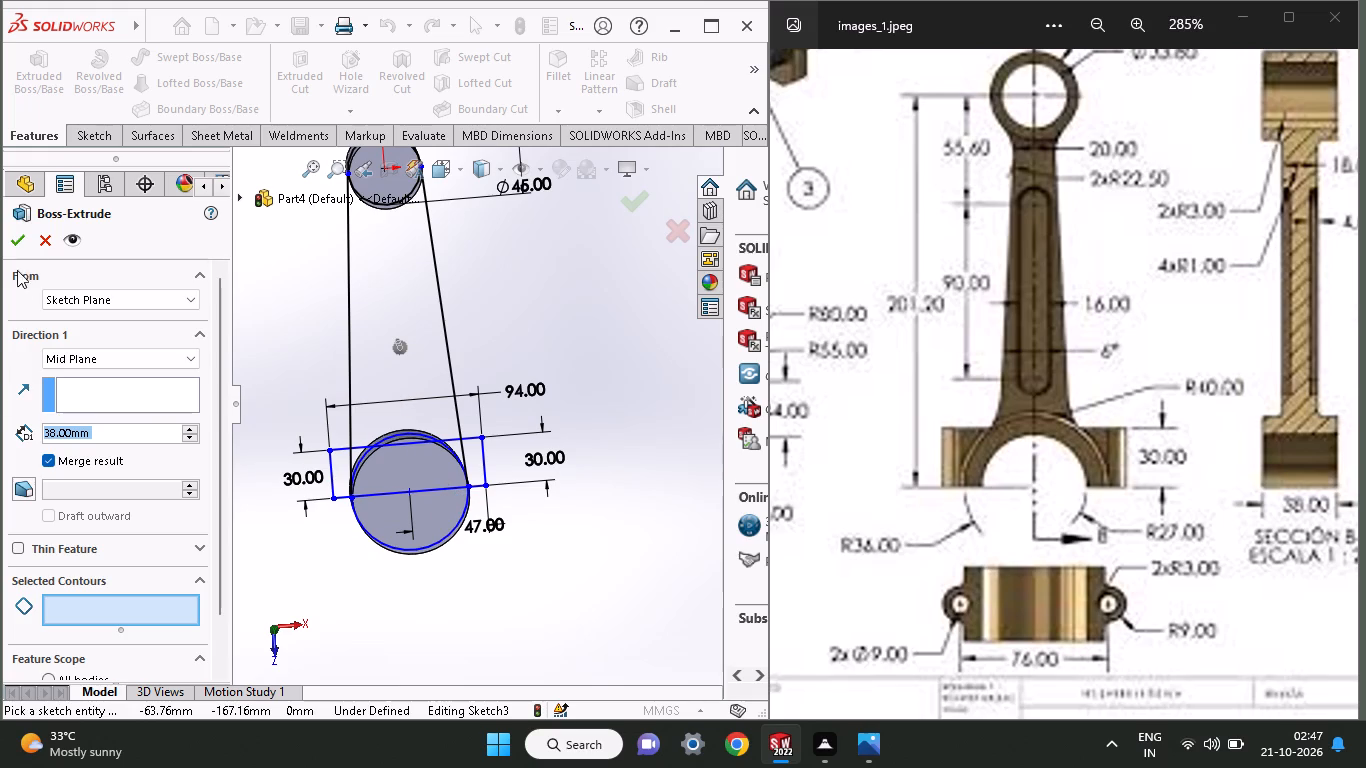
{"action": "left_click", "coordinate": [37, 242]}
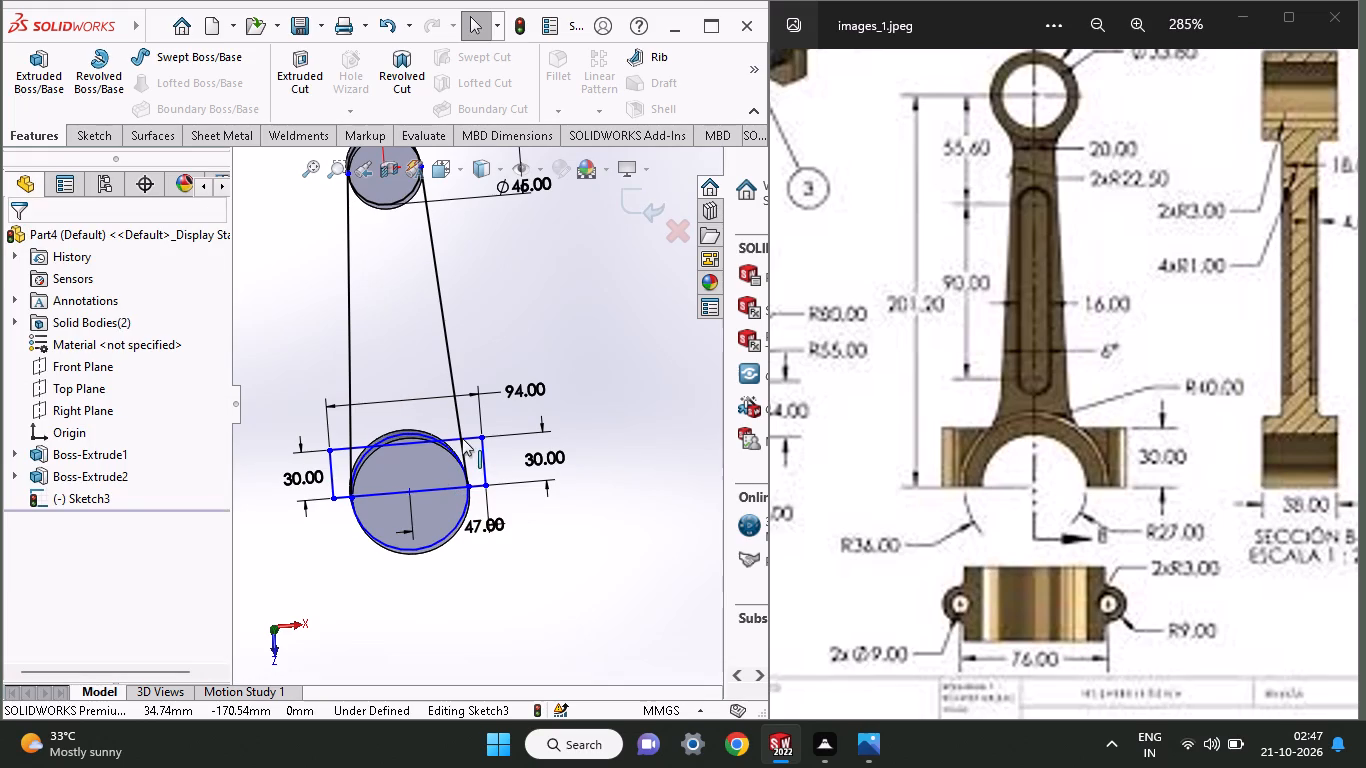
Delete the flange outline's upper line, its right vertical line and the line from that side to the large circle's centre.
{"action": "right_click", "coordinate": [472, 436]}
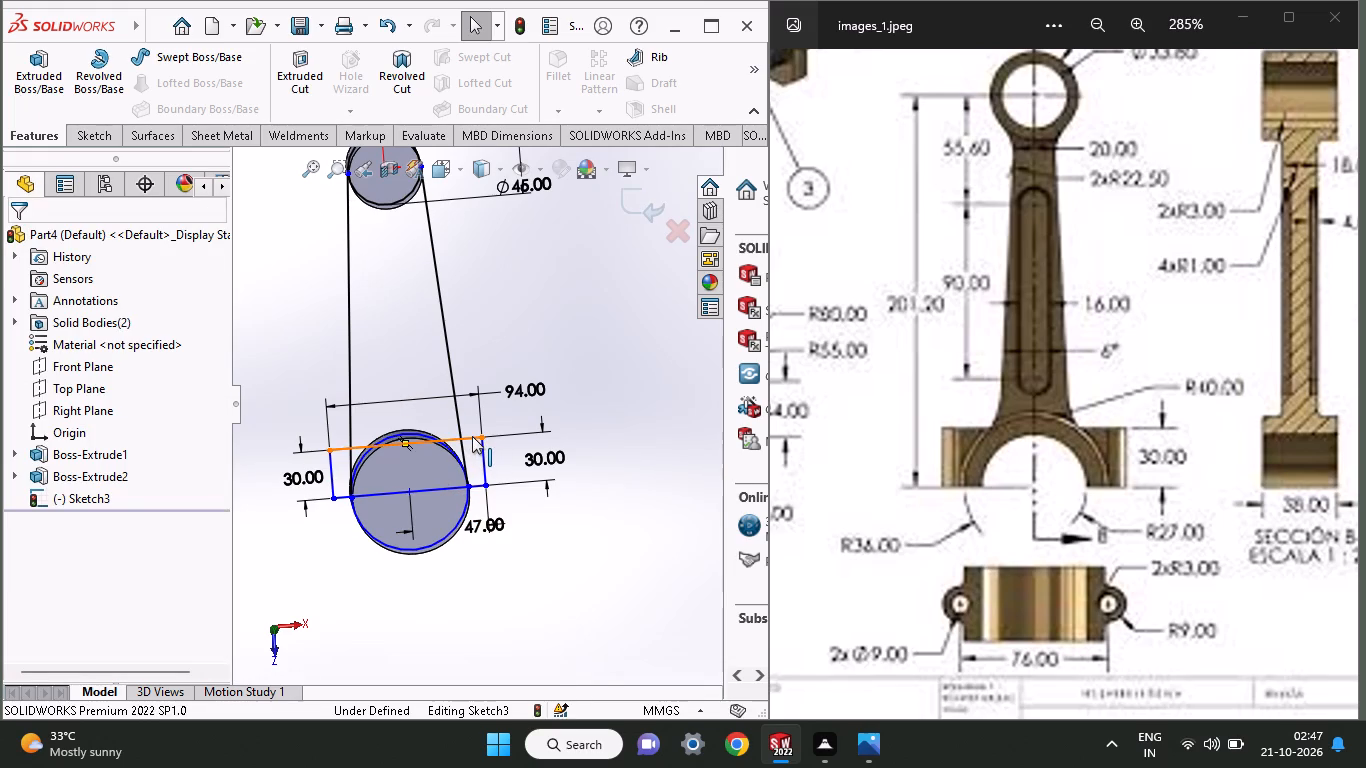
{"action": "left_click", "coordinate": [551, 675]}
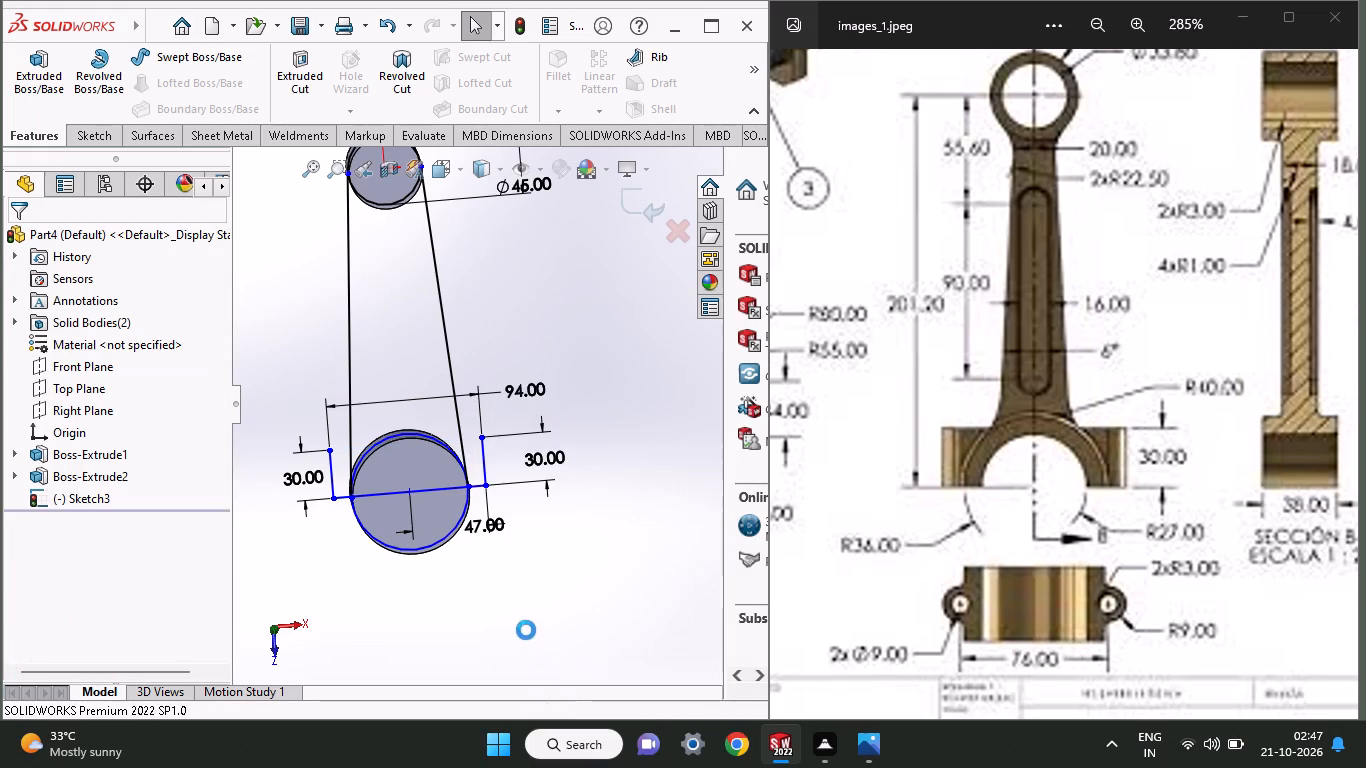
{"action": "left_click", "coordinate": [485, 461]}
{"action": "right_click", "coordinate": [485, 461]}
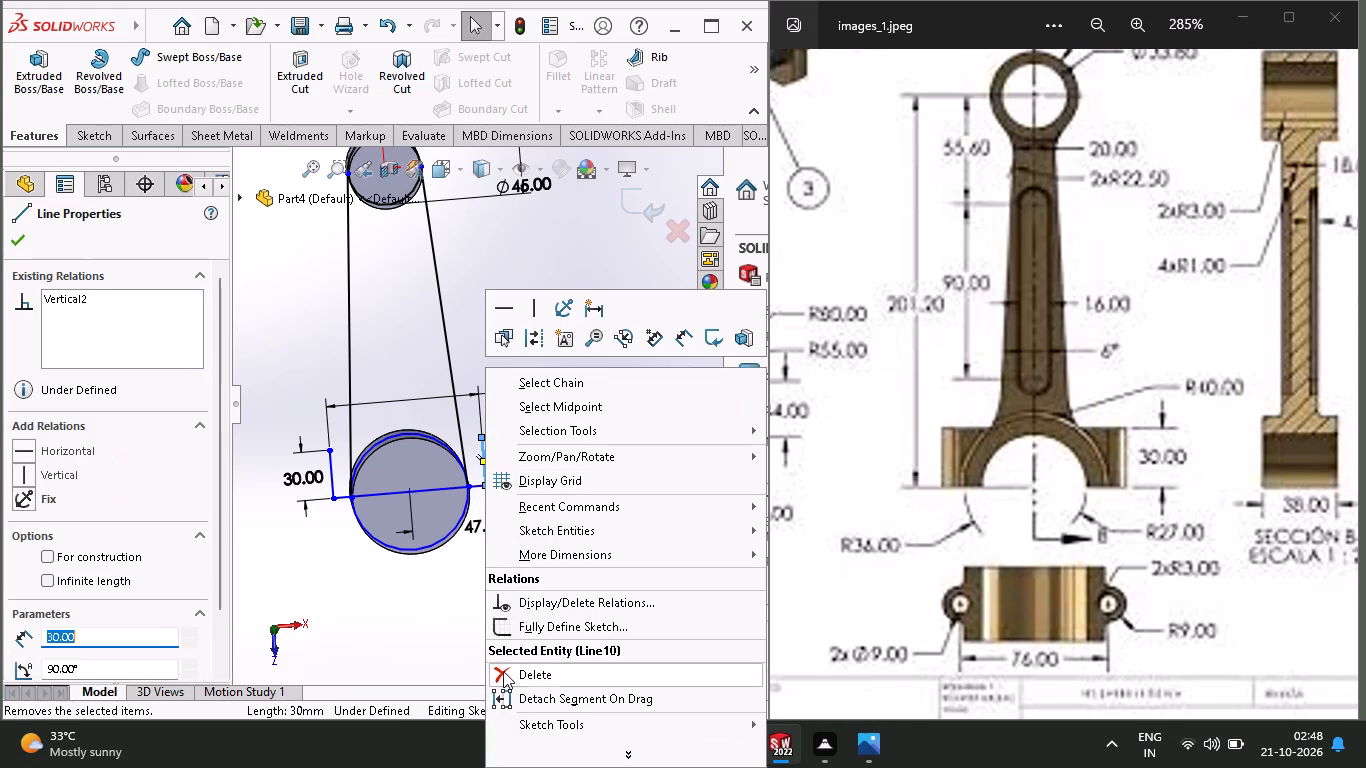
{"action": "left_click", "coordinate": [507, 671]}
{"action": "left_click", "coordinate": [874, 391]}
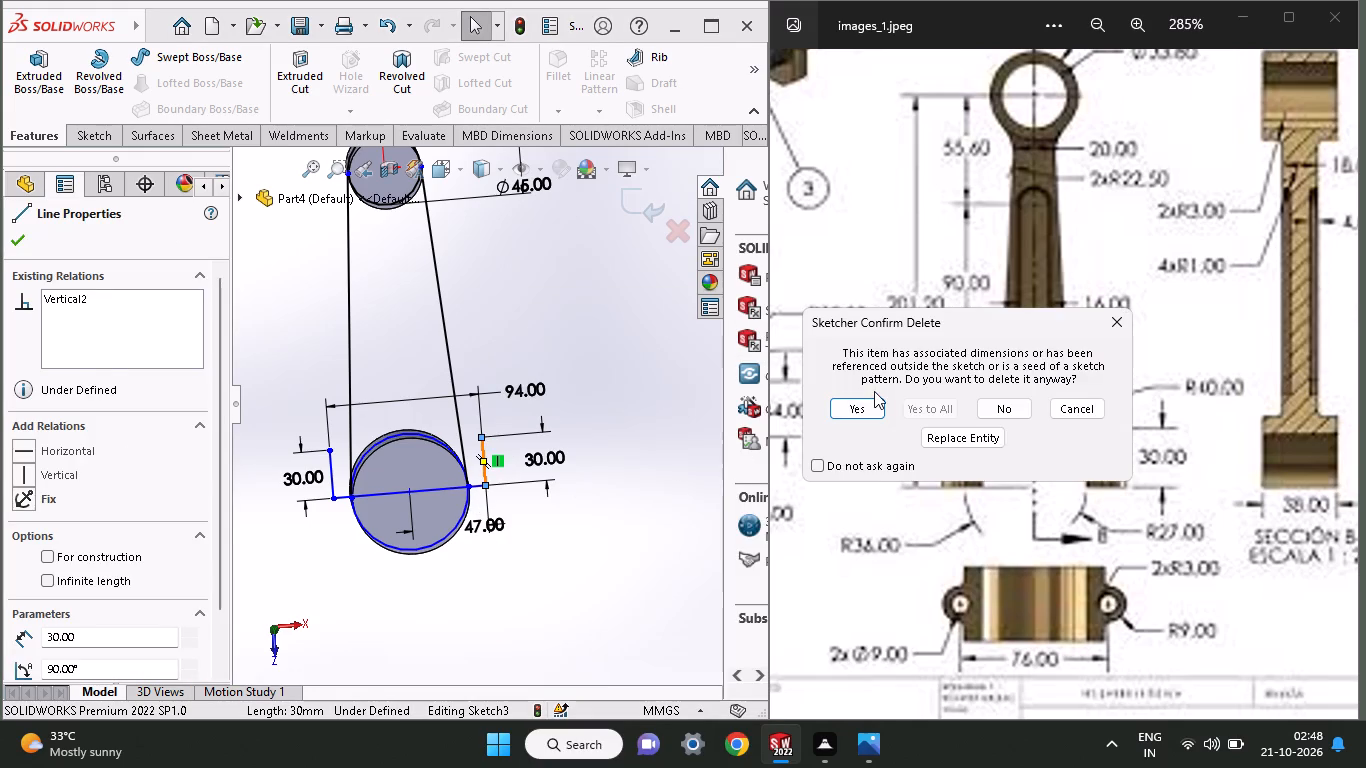
{"action": "left_click", "coordinate": [852, 398]}
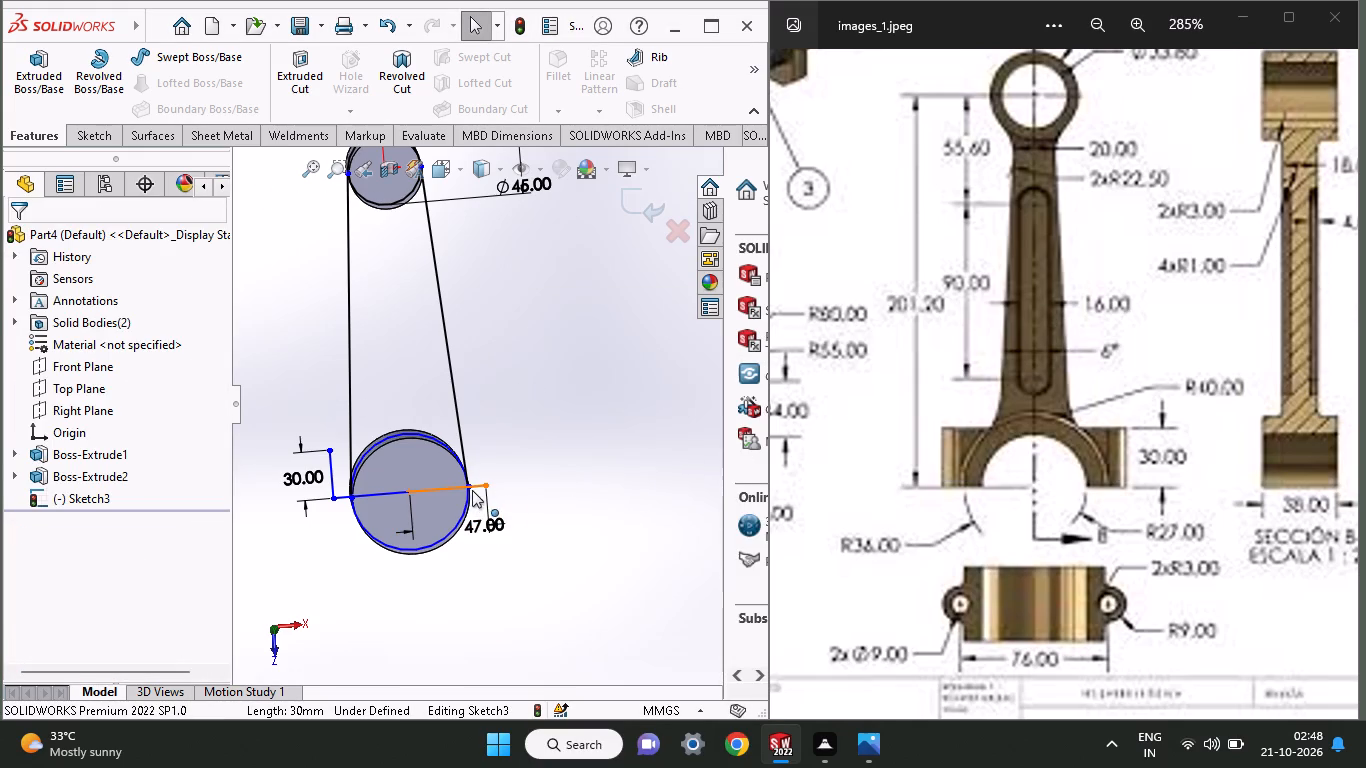
{"action": "left_click", "coordinate": [478, 488]}
{"action": "right_click", "coordinate": [478, 488]}
{"action": "left_click", "coordinate": [531, 667]}
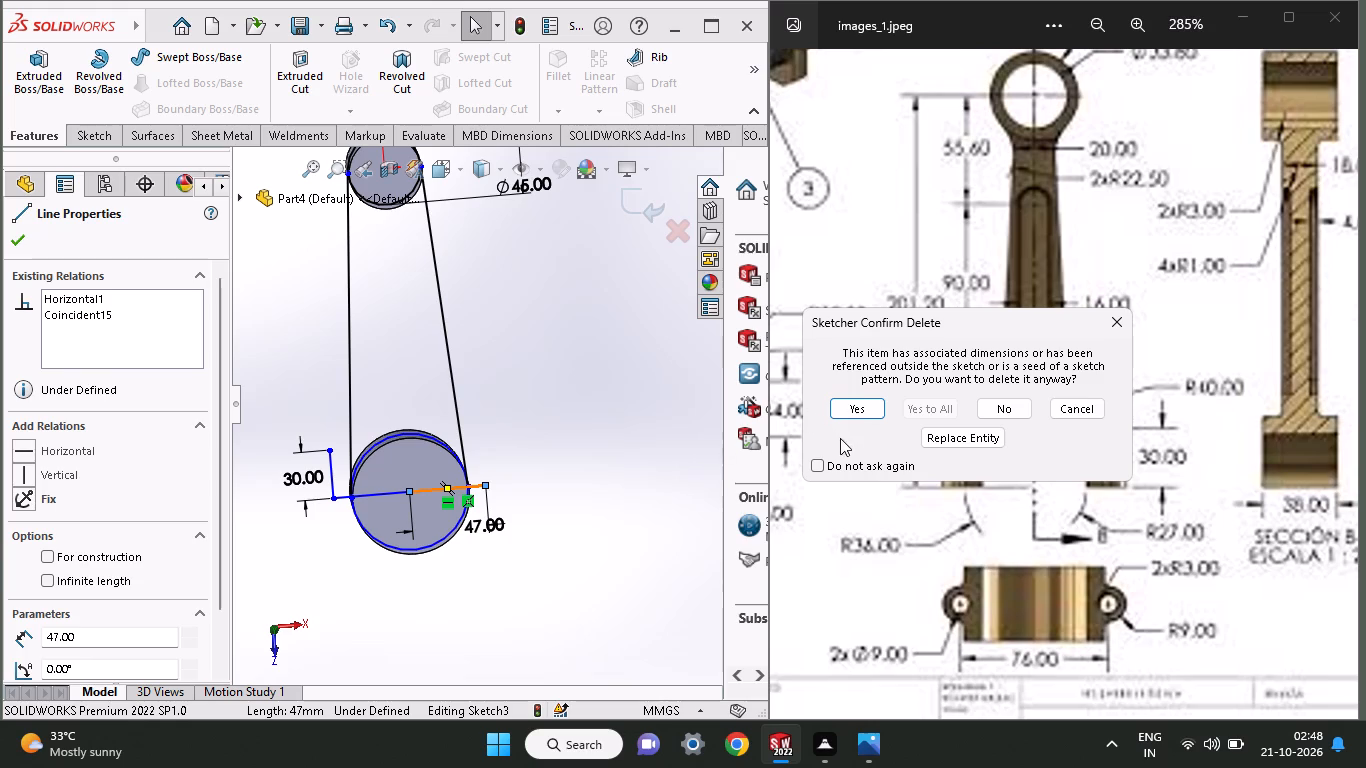
{"action": "left_click", "coordinate": [862, 417]}
Delete the flange outline's remaining left part: the line to the circle's centre, the 30 mm dimension and the vertical line.
{"action": "left_click", "coordinate": [360, 493]}
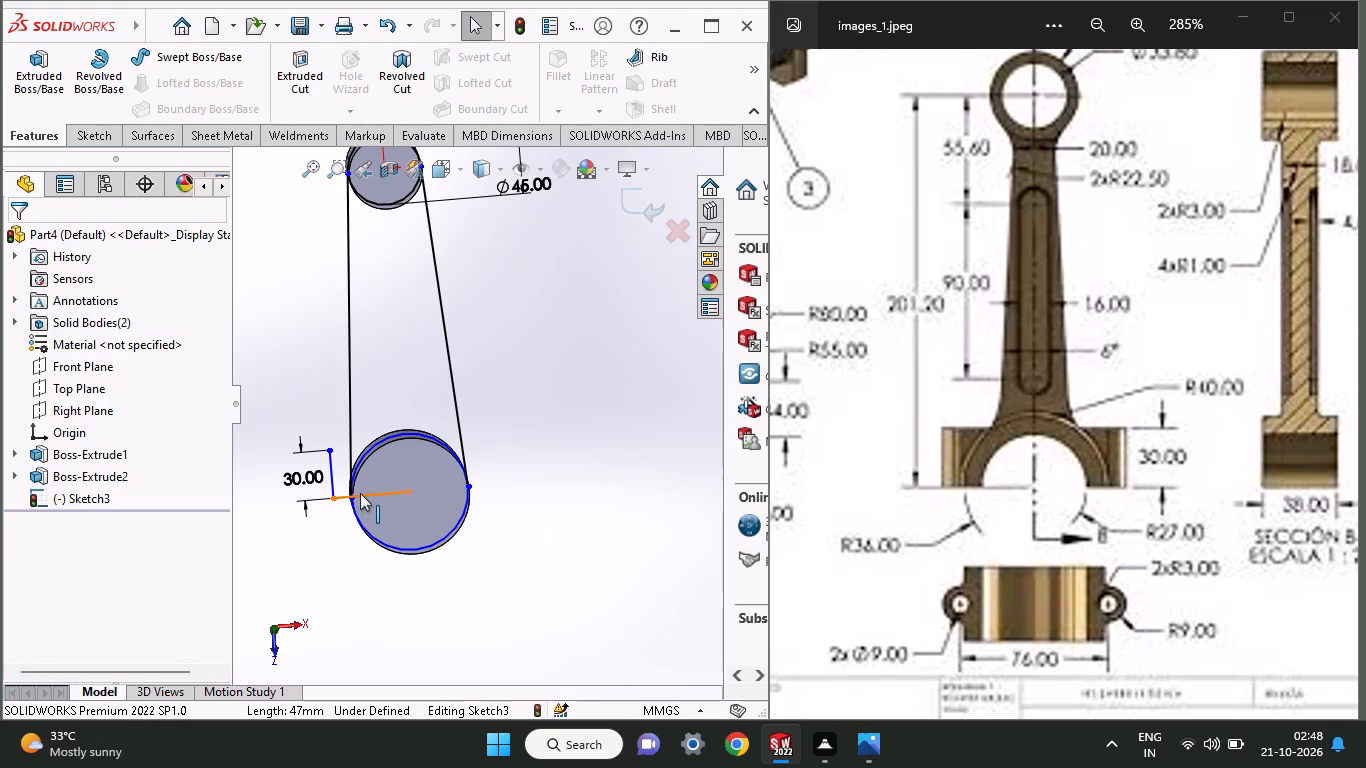
{"action": "right_click", "coordinate": [383, 570]}
{"action": "left_click", "coordinate": [446, 668]}
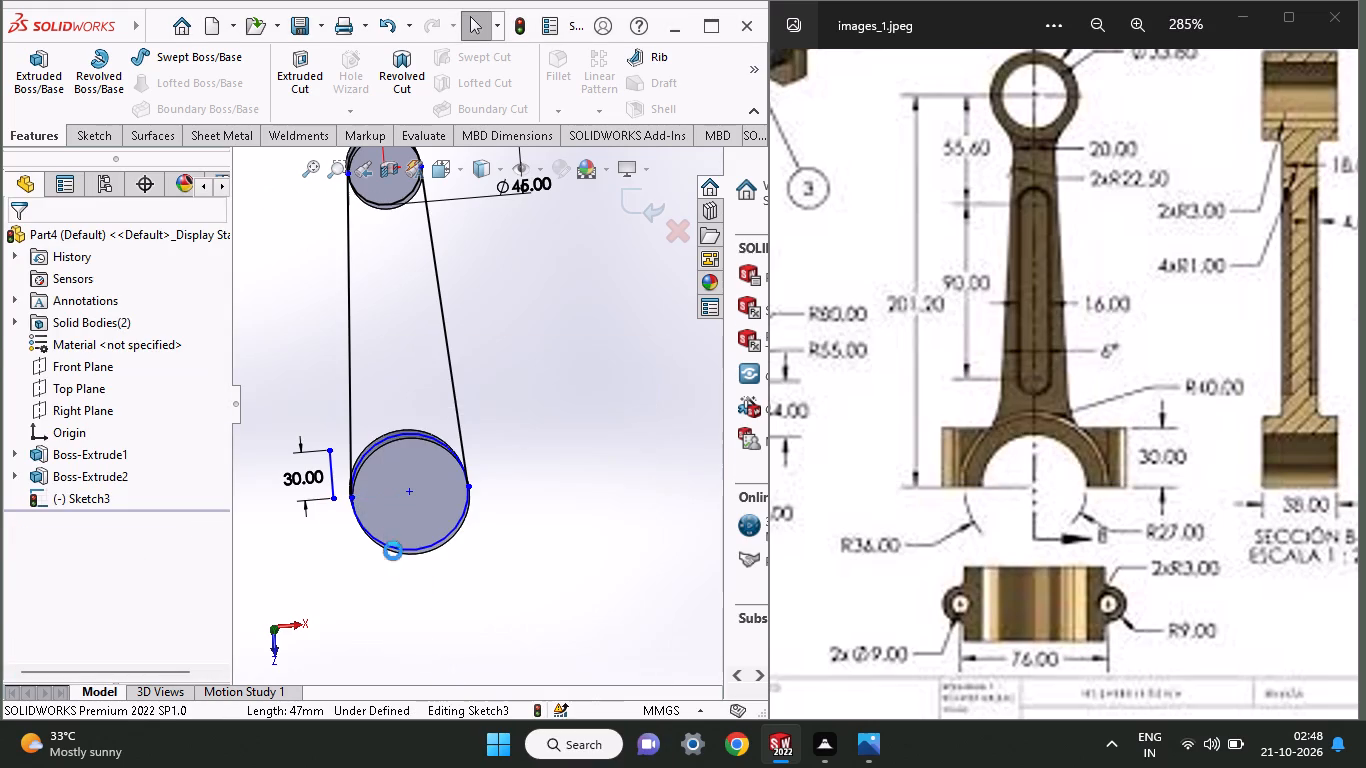
{"action": "left_click", "coordinate": [330, 482]}
{"action": "right_click", "coordinate": [353, 560]}
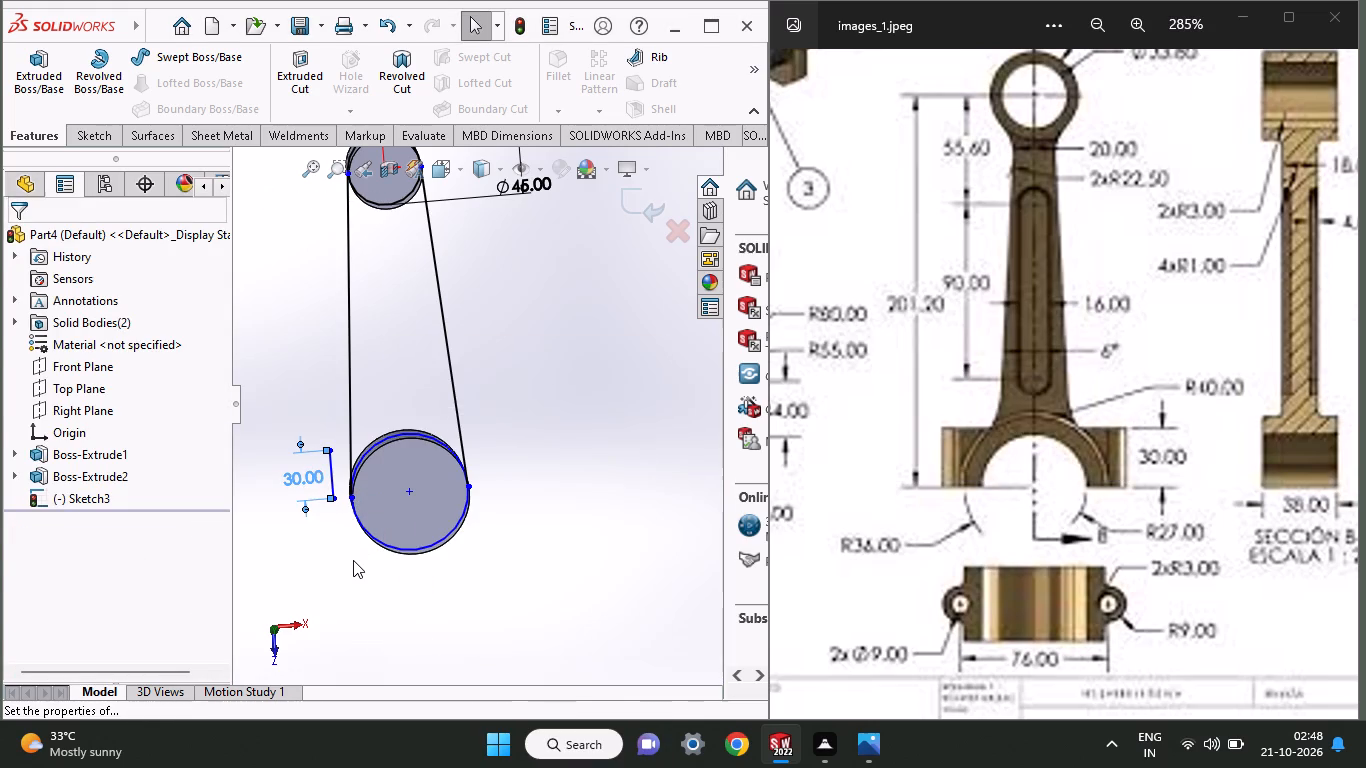
{"action": "left_click", "coordinate": [387, 461]}
{"action": "left_click", "coordinate": [387, 469]}
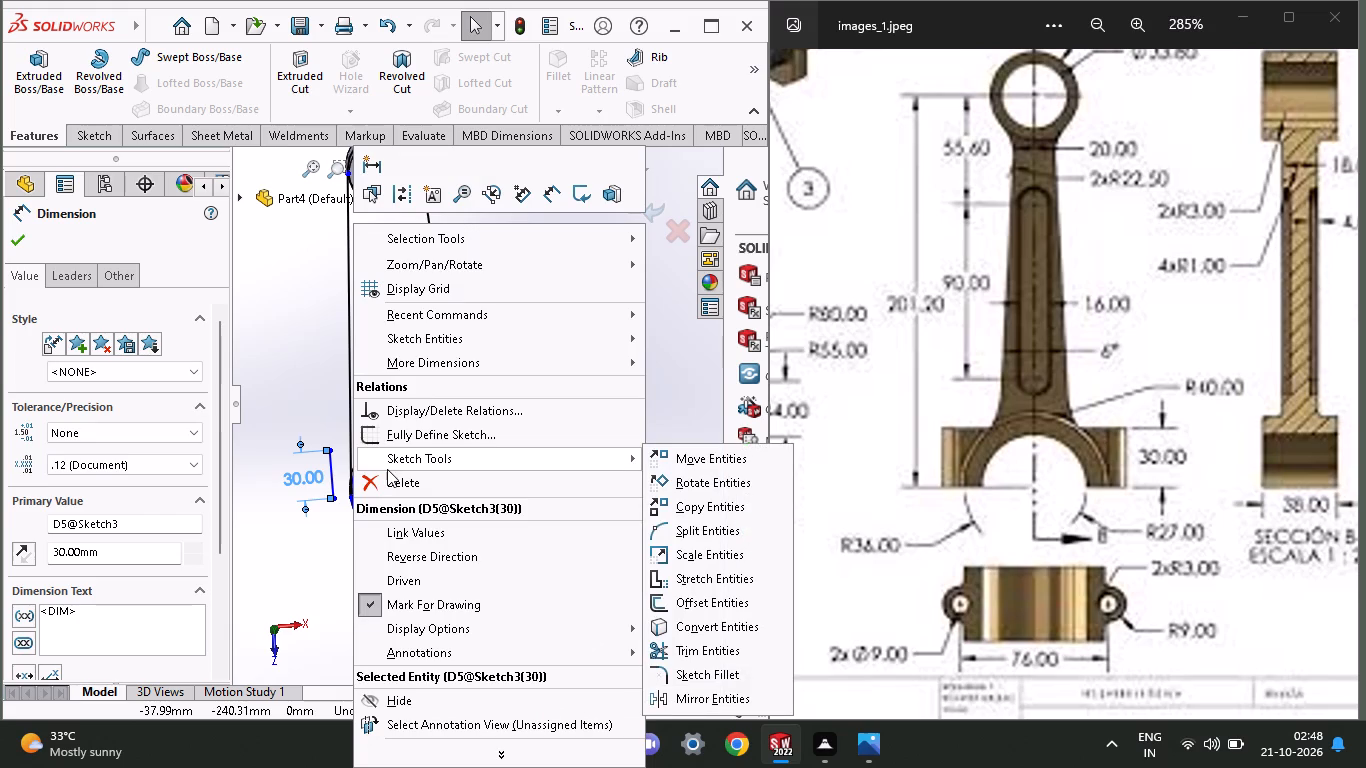
{"action": "left_click", "coordinate": [383, 483]}
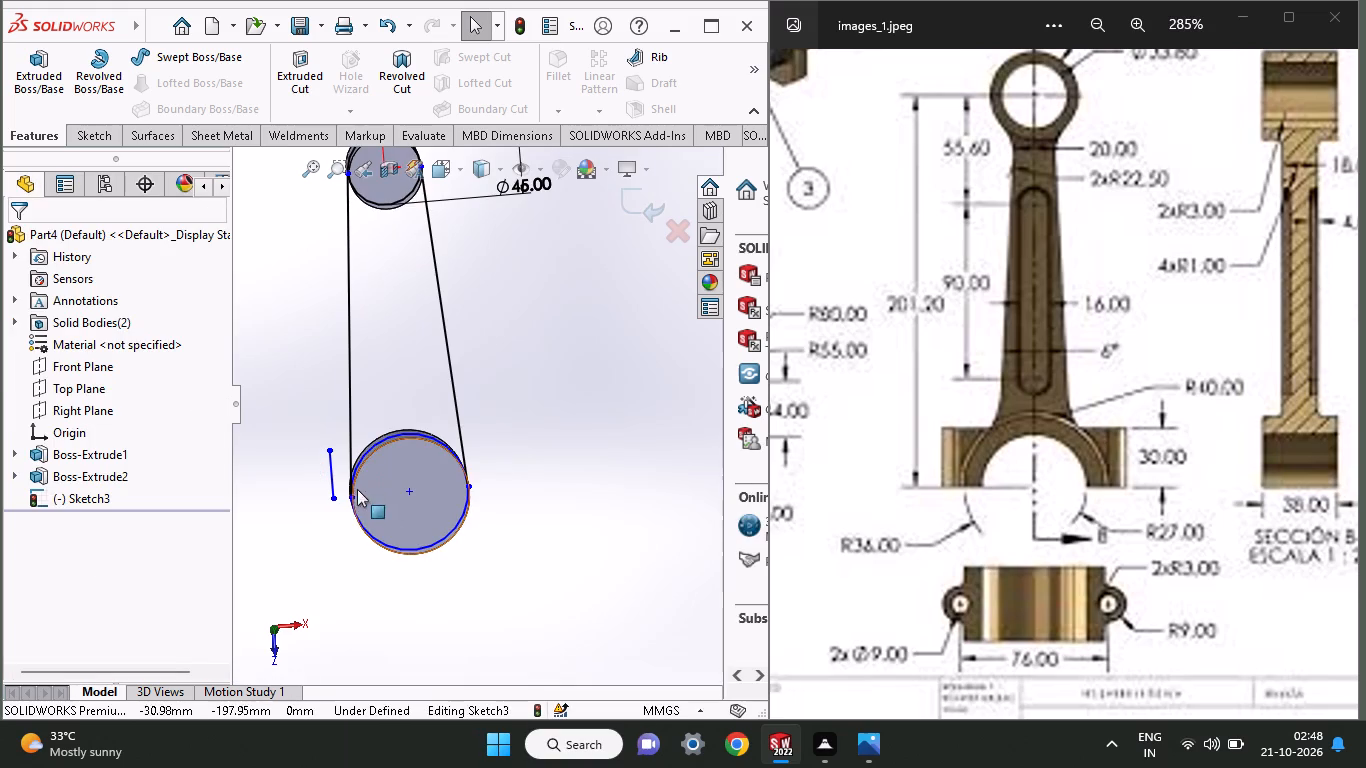
{"action": "left_click", "coordinate": [330, 475]}
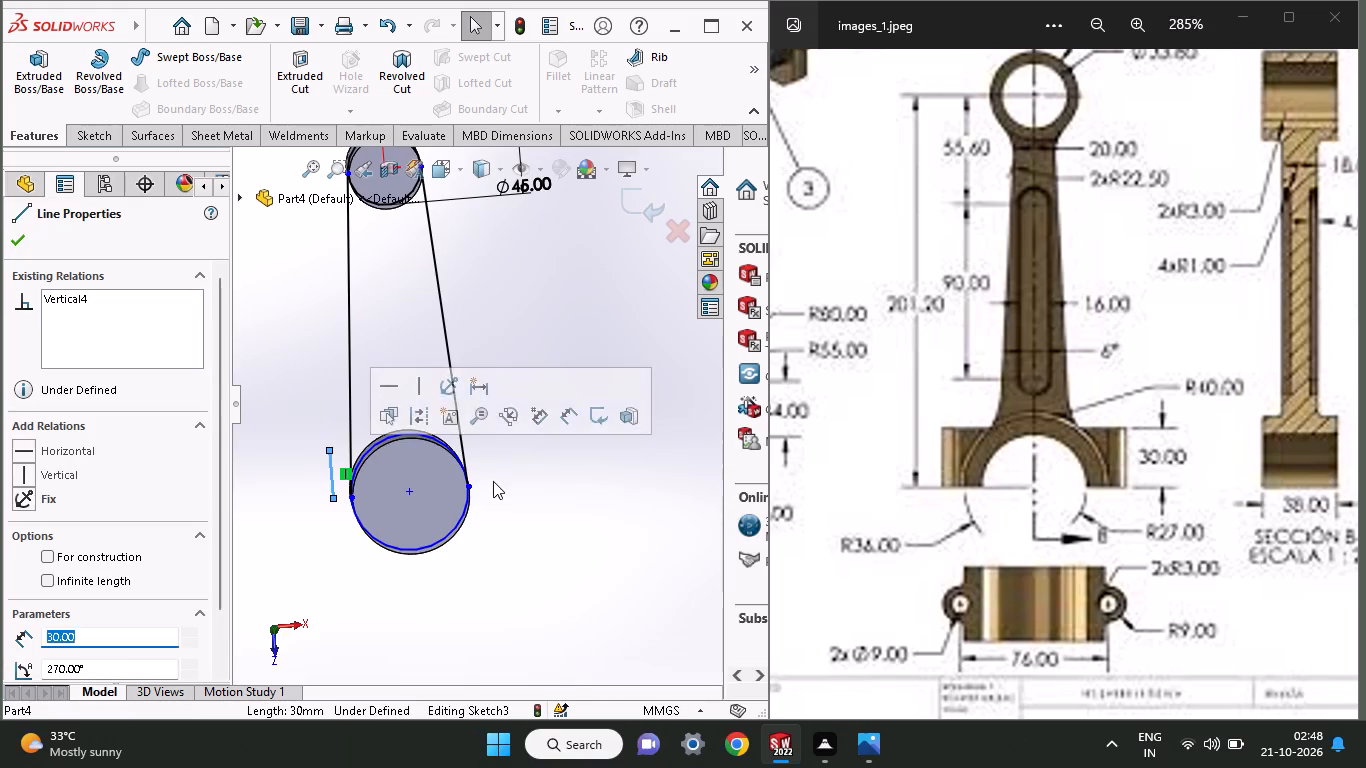
{"action": "right_click", "coordinate": [493, 481]}
{"action": "left_click", "coordinate": [553, 671]}
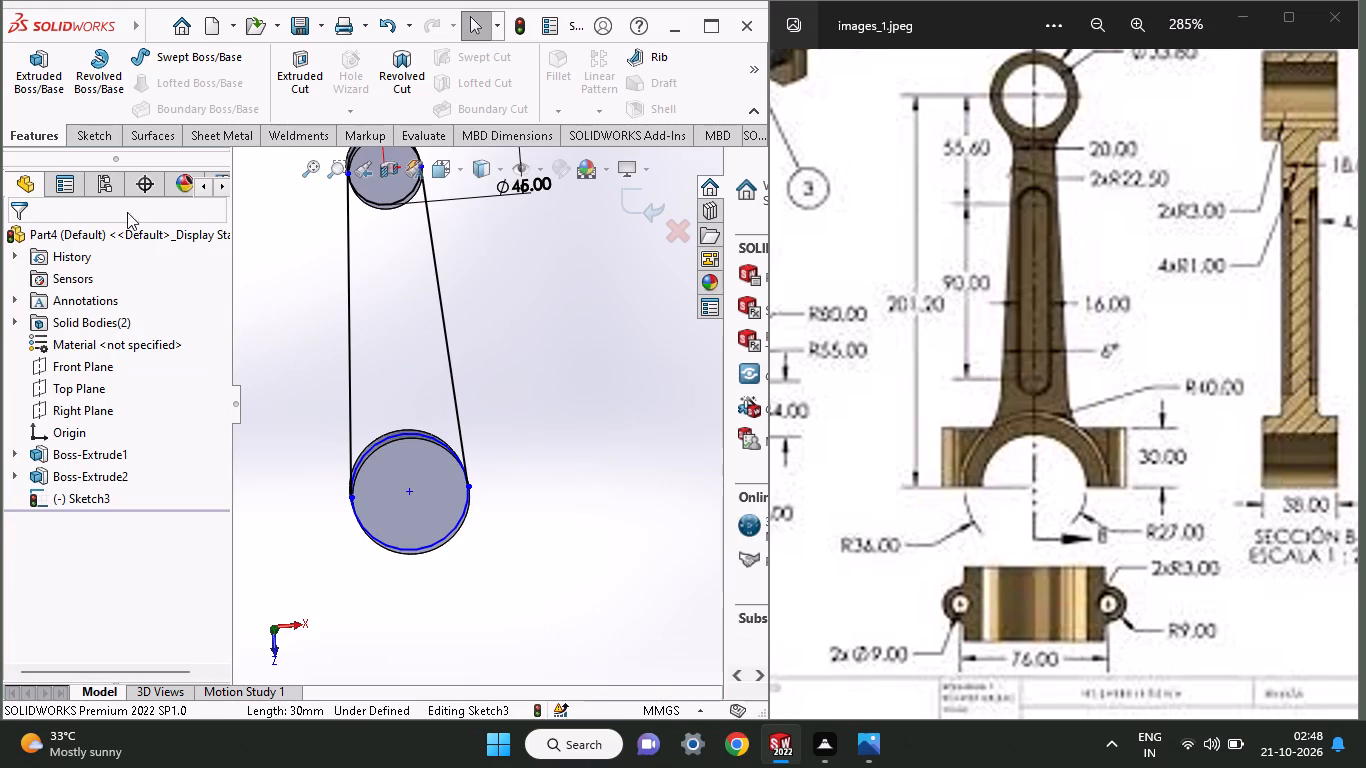
Sketch a horizontal line about 60 mm long from the large circle's centre to beyond its right side.
{"action": "left_click", "coordinate": [91, 148]}
{"action": "left_click", "coordinate": [92, 146]}
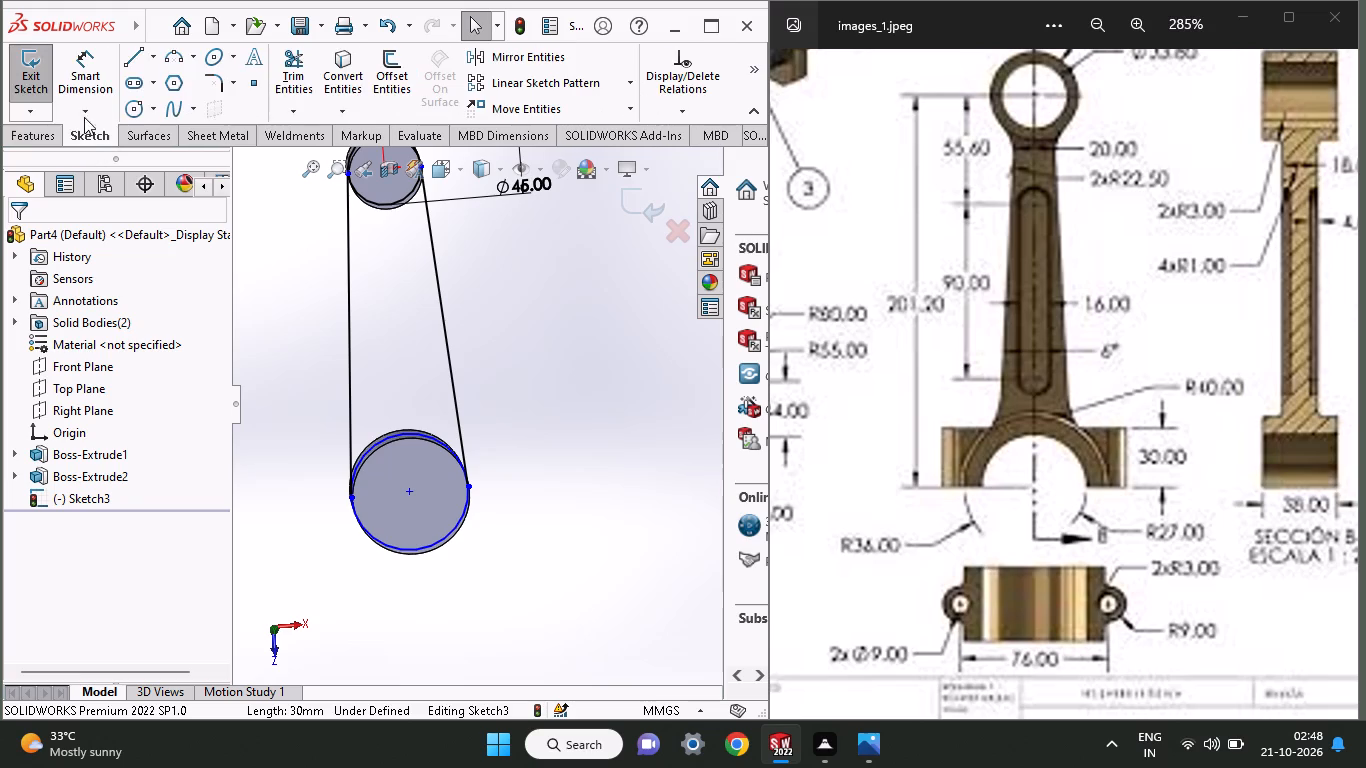
{"action": "left_click", "coordinate": [125, 50]}
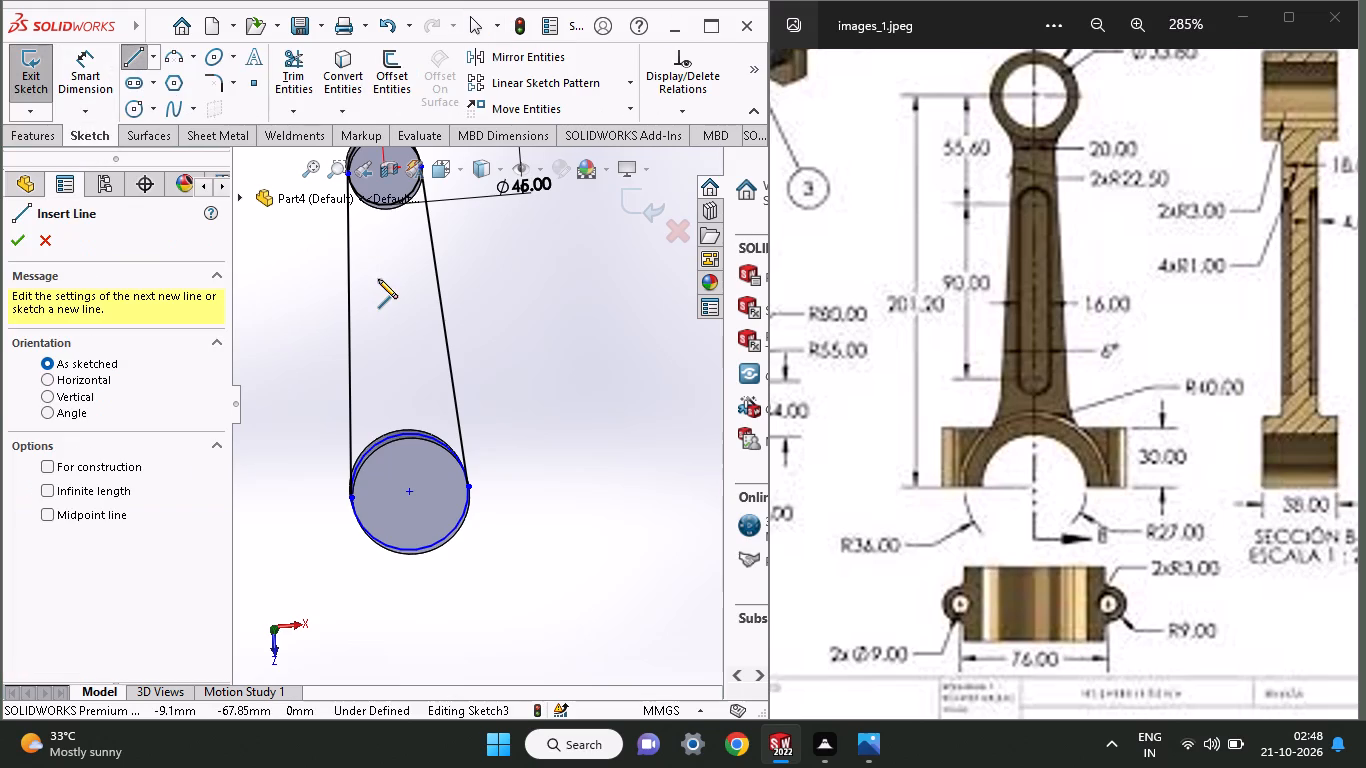
{"action": "left_click", "coordinate": [413, 493]}
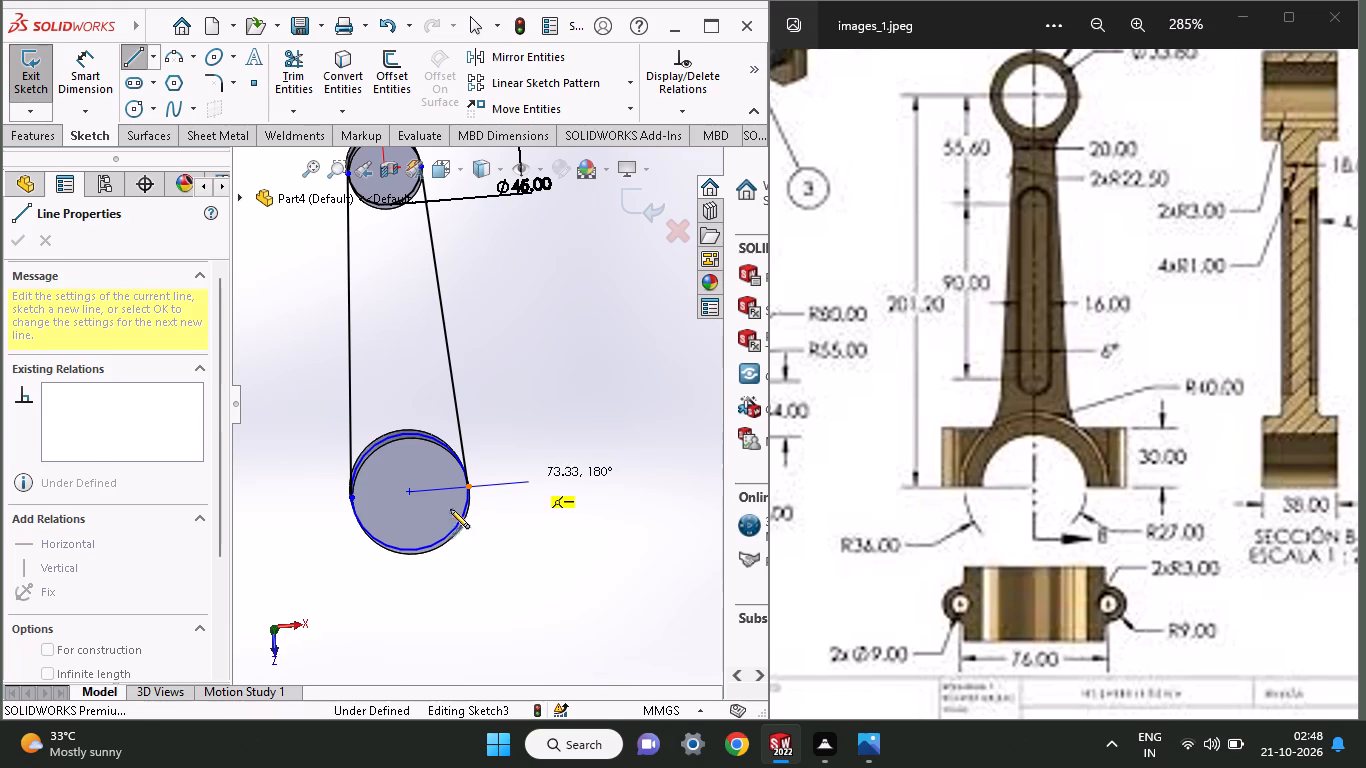
{"action": "left_click", "coordinate": [507, 483]}
{"action": "right_click_drag", "start_coordinate": [418, 536], "coordinate": [419, 536]}
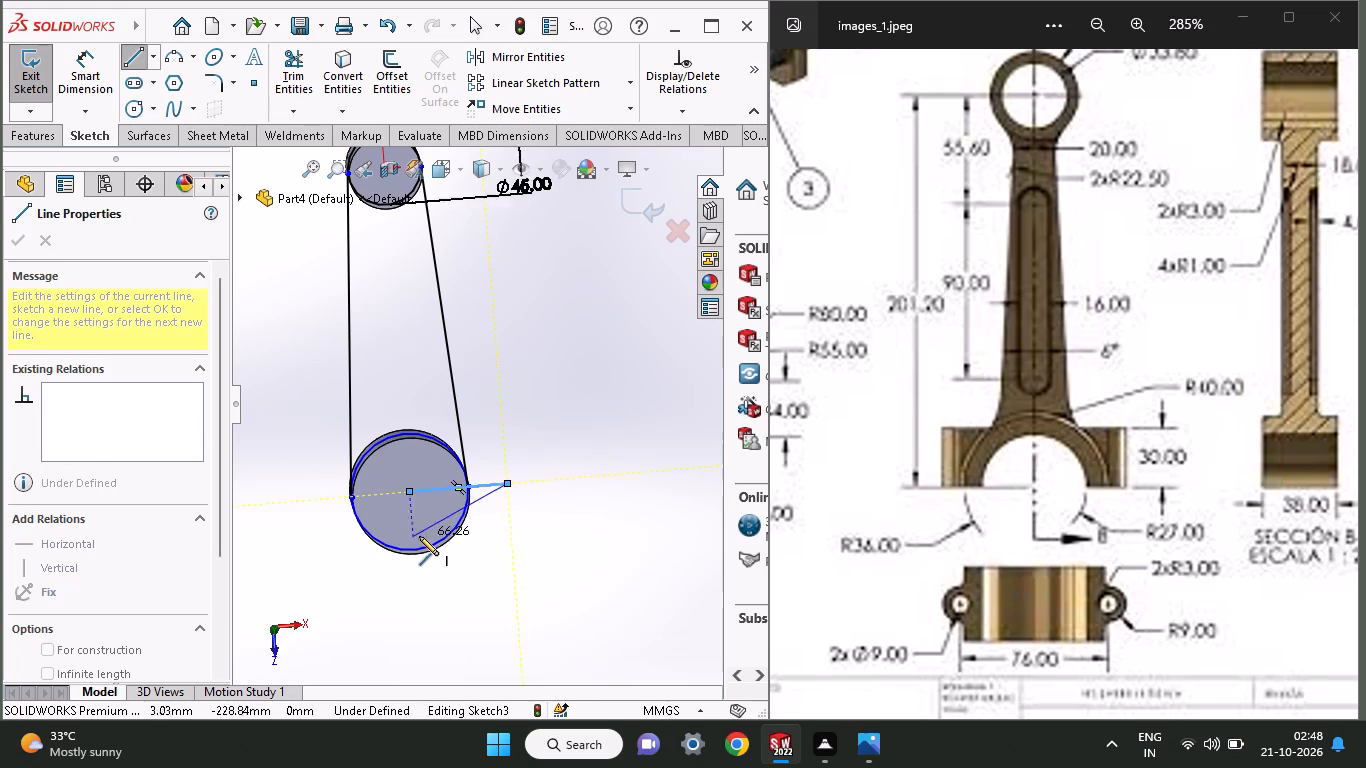
{"action": "right_click_drag", "start_coordinate": [419, 536], "coordinate": [427, 533]}
{"action": "left_click", "coordinate": [477, 531]}
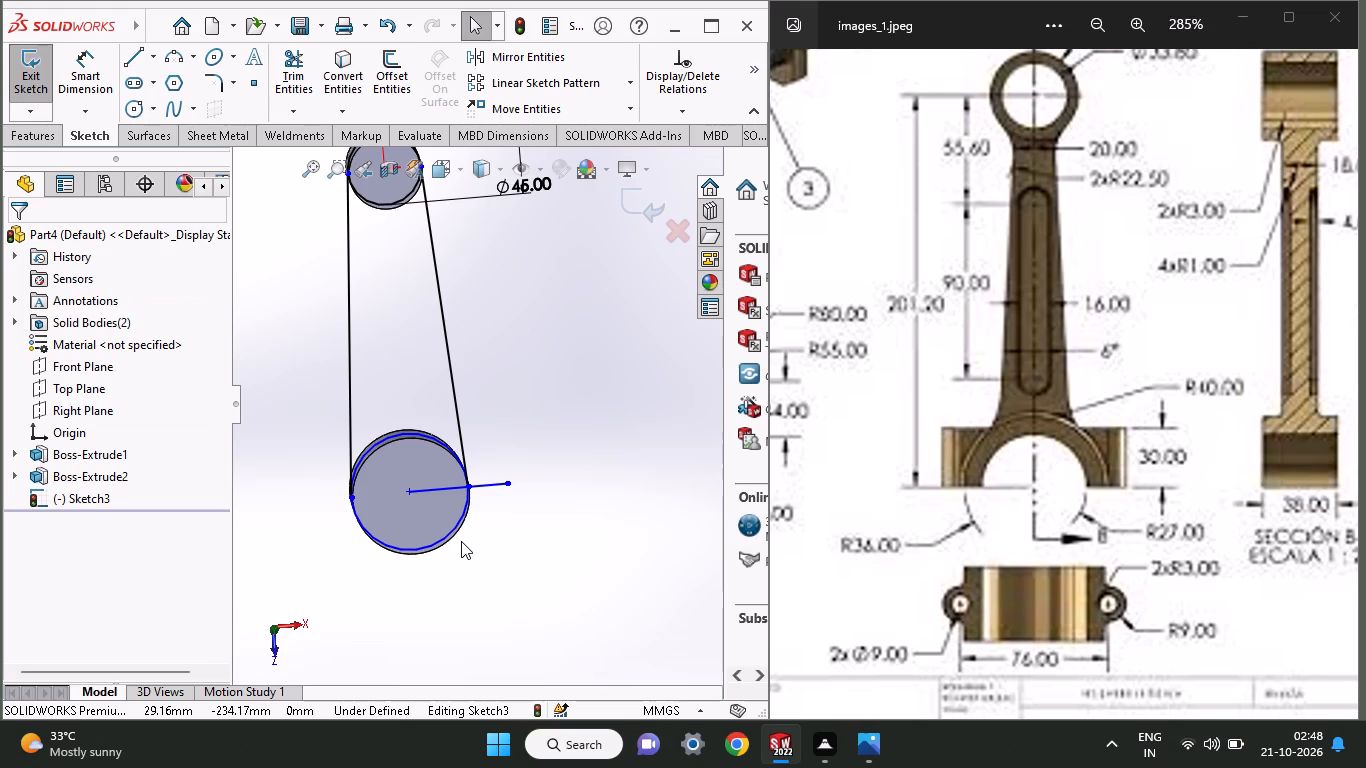
Dimension the horizontal line's length as 76/2, giving 38 mm.
{"action": "left_click", "coordinate": [86, 65]}
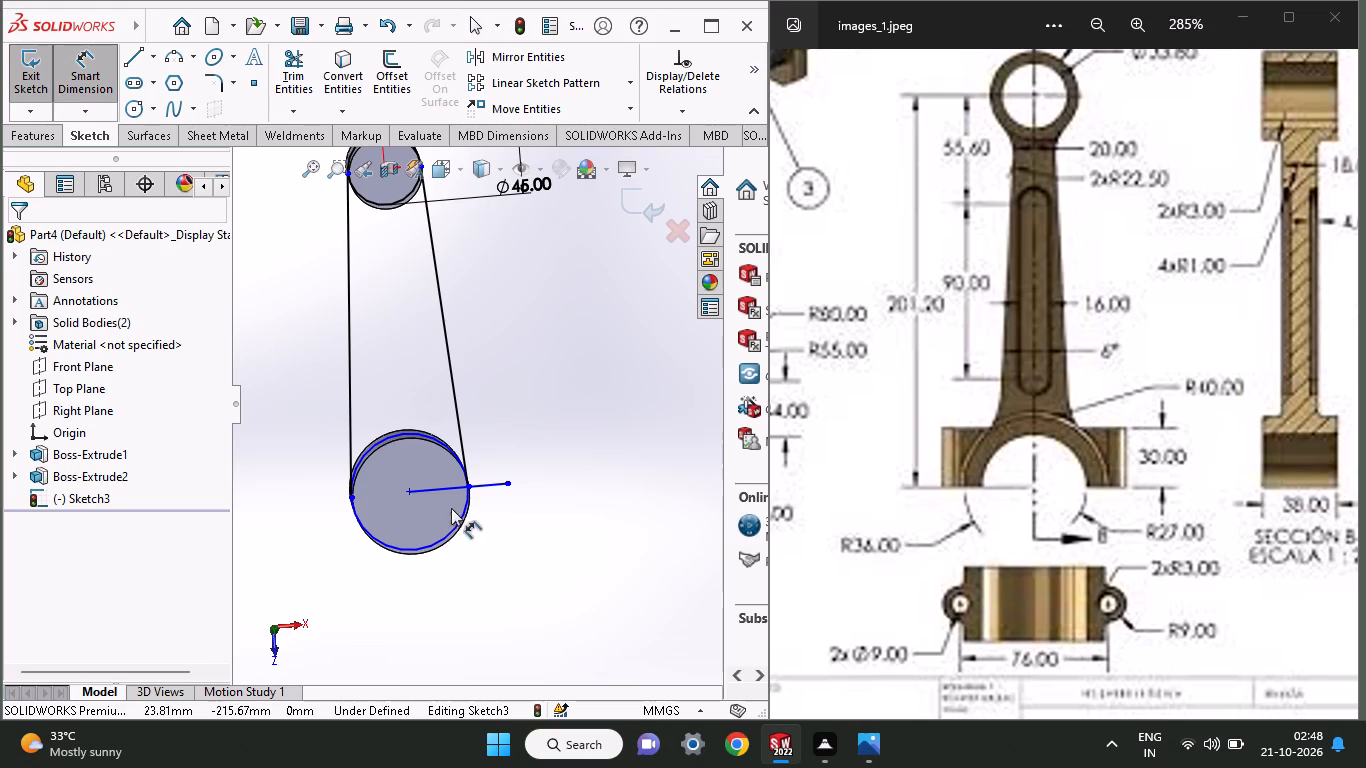
{"action": "left_click", "coordinate": [490, 480]}
{"action": "left_click", "coordinate": [498, 435]}
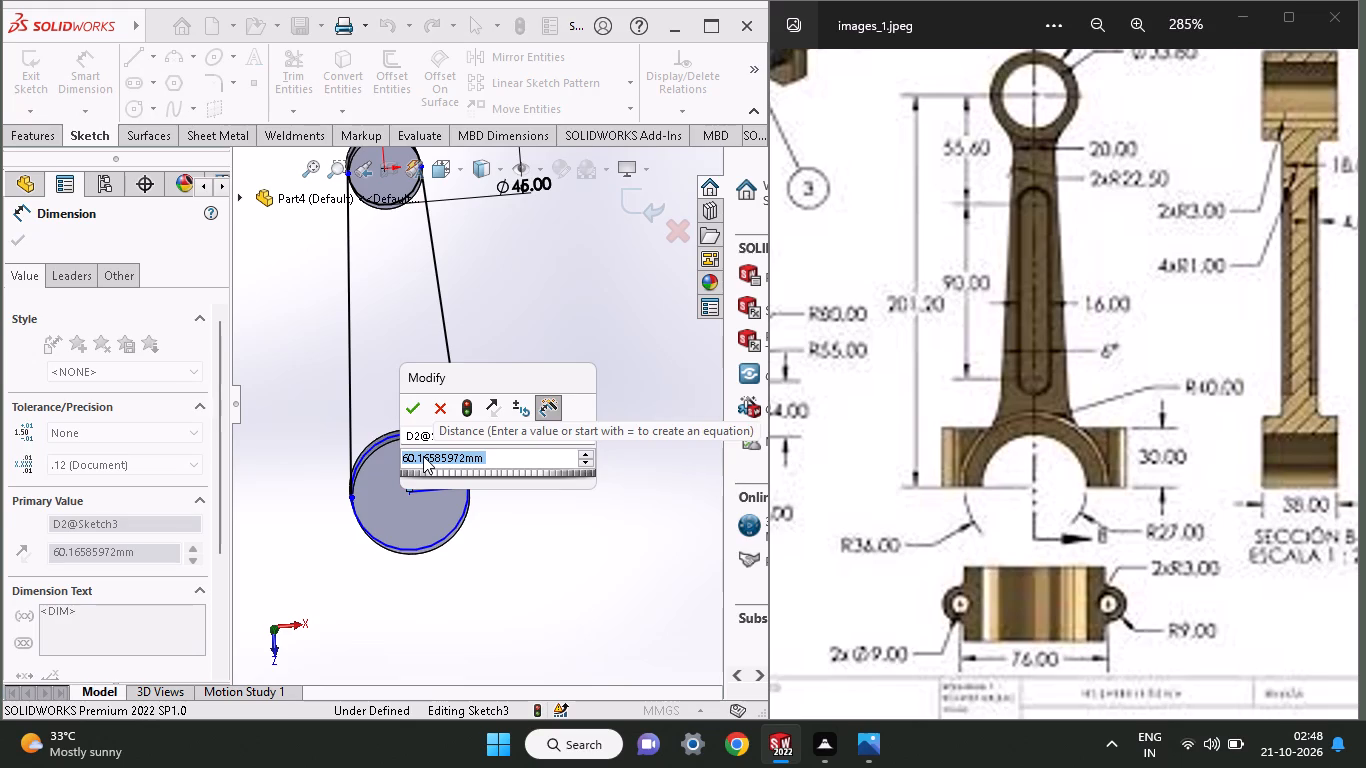
{"action": "type", "text": "76/2"}
{"action": "key", "text": "Return"}
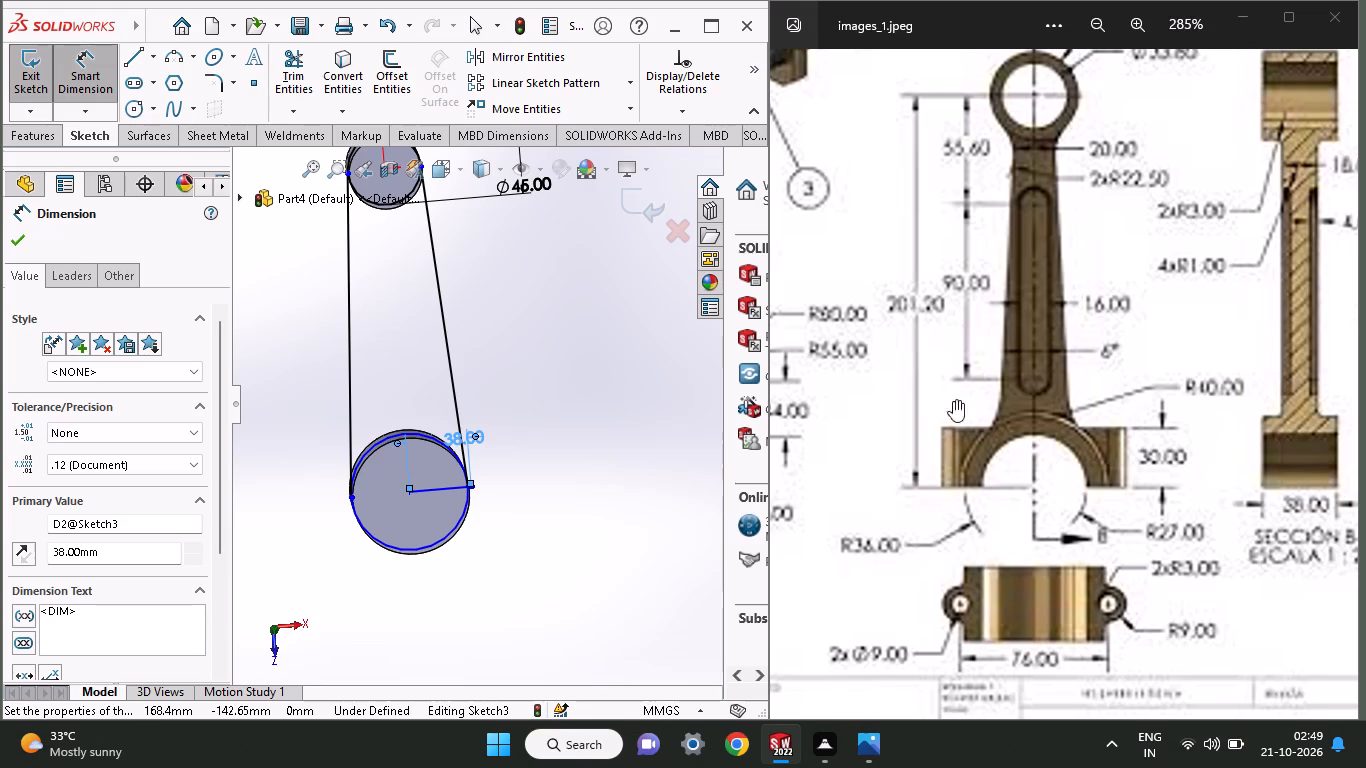
Sketch a second horizontal line from the large circle's centre to beyond its left side.
{"action": "left_click", "coordinate": [127, 45]}
{"action": "left_click", "coordinate": [406, 491]}
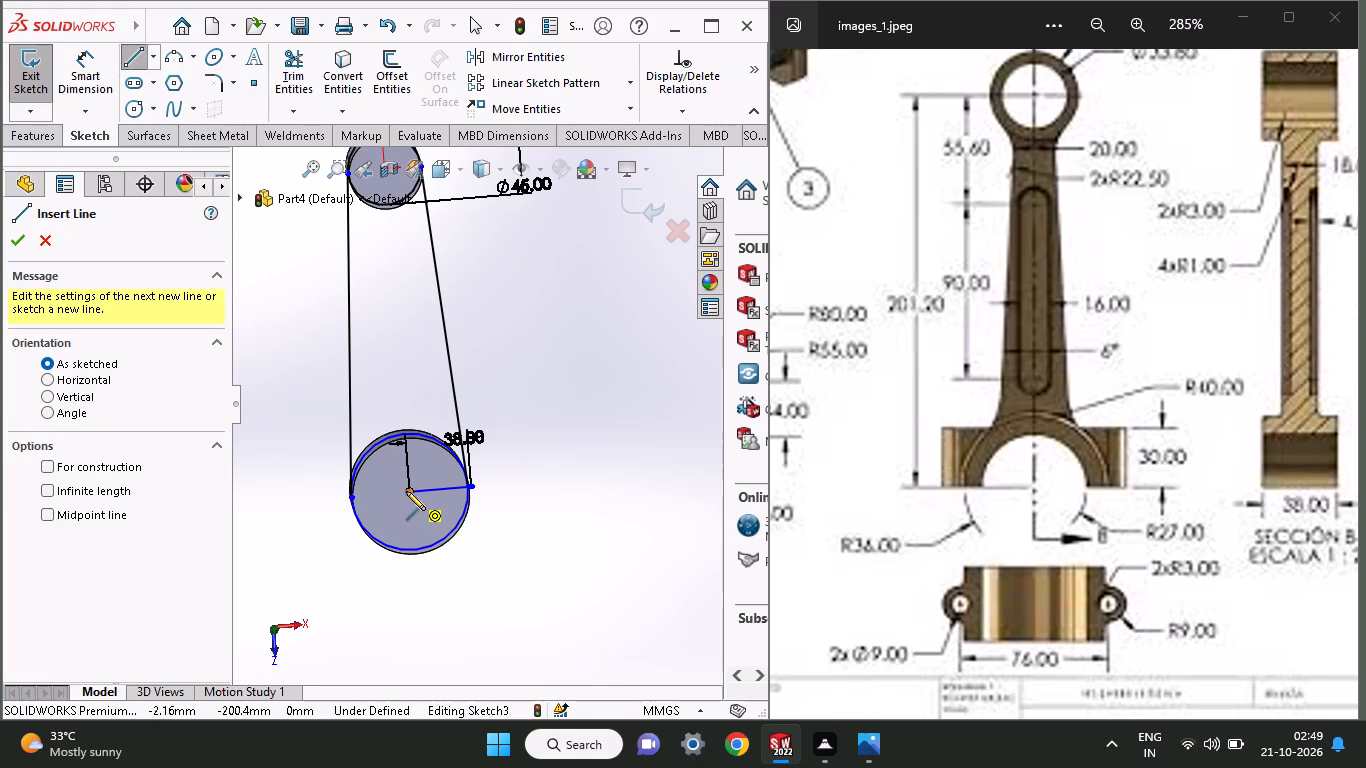
{"action": "left_click", "coordinate": [332, 504]}
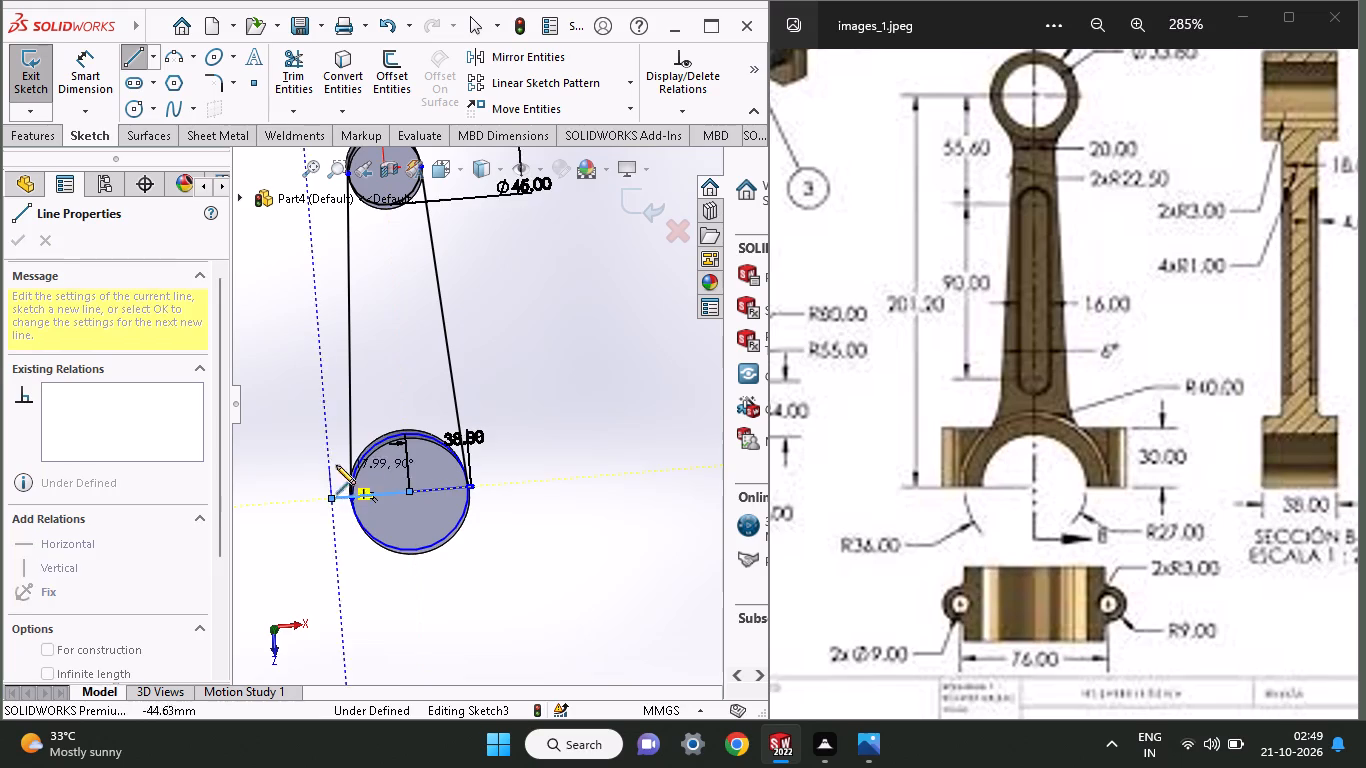
{"action": "right_click", "coordinate": [323, 444]}
{"action": "left_click", "coordinate": [331, 460]}
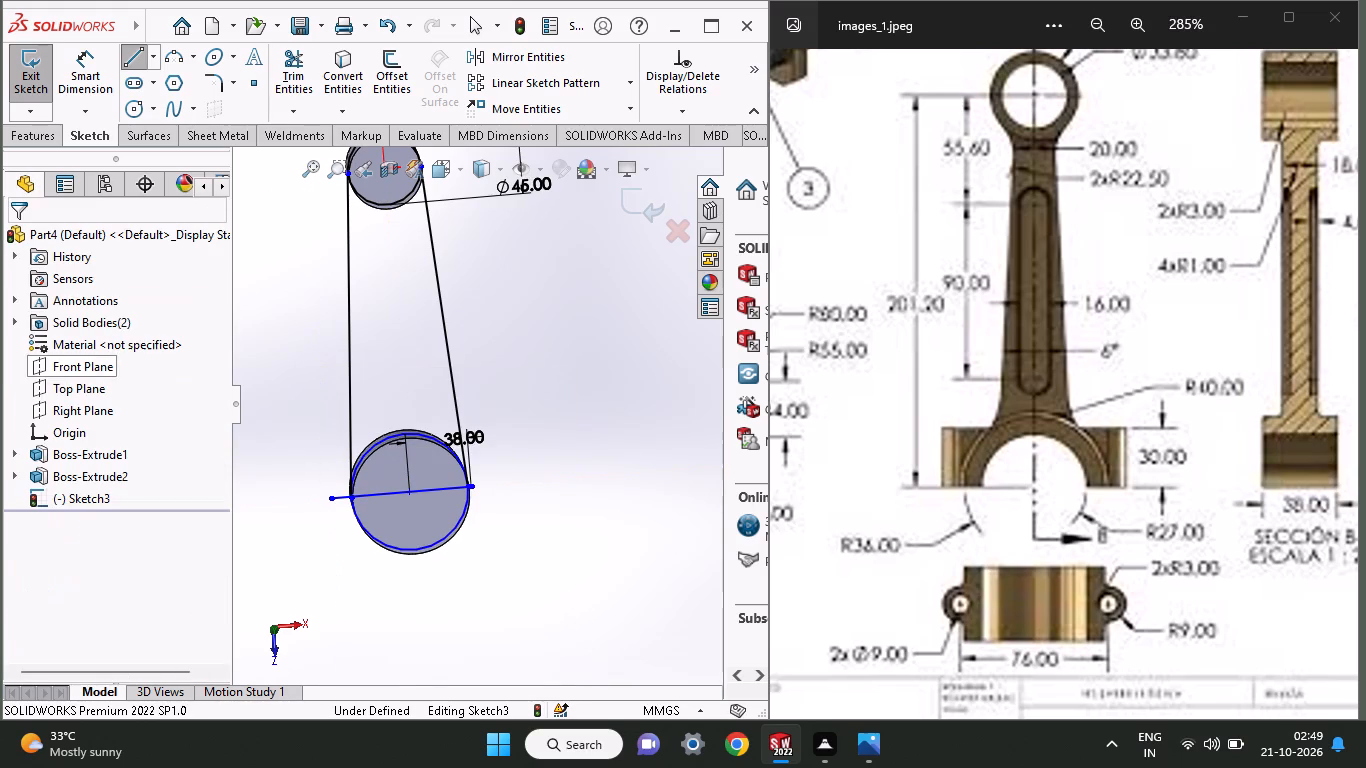
Dimension the left horizontal line's length as 38 mm.
{"action": "left_click", "coordinate": [69, 63]}
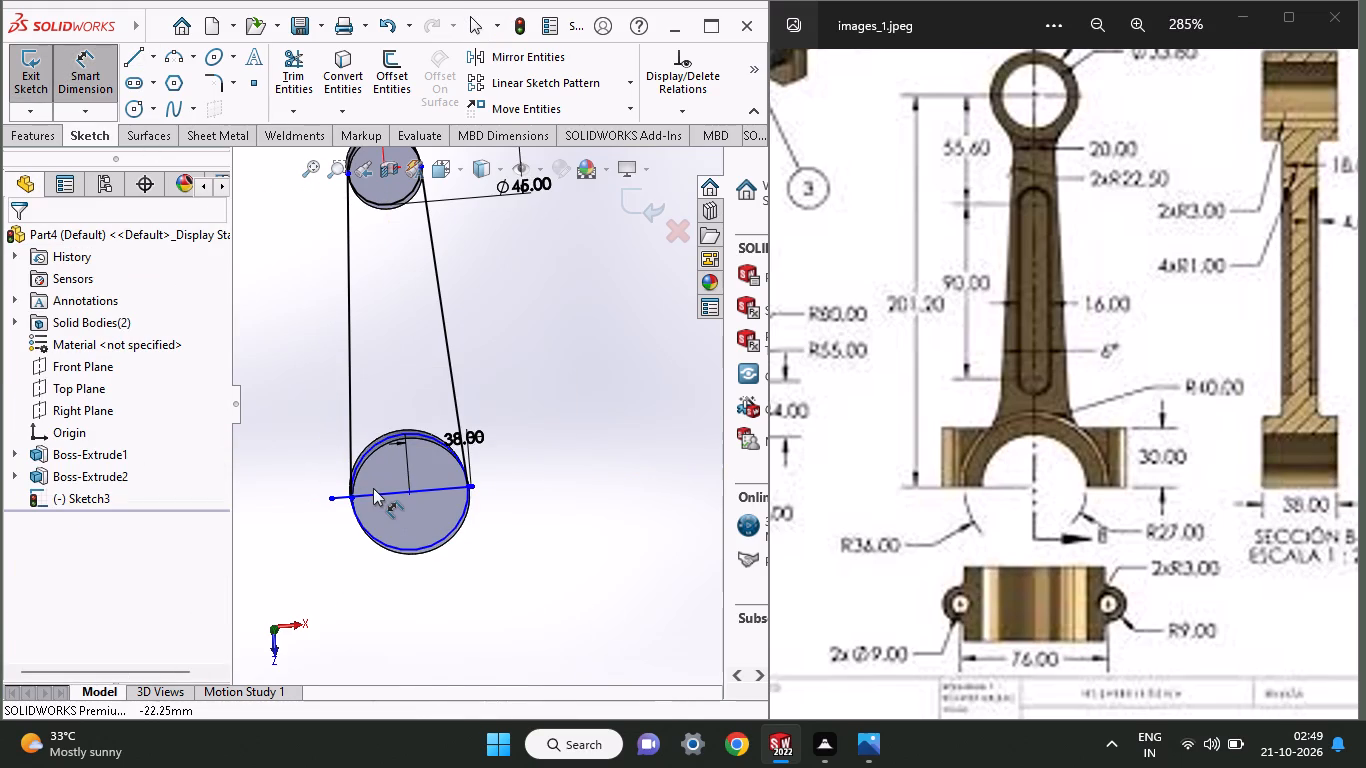
{"action": "left_click", "coordinate": [381, 497]}
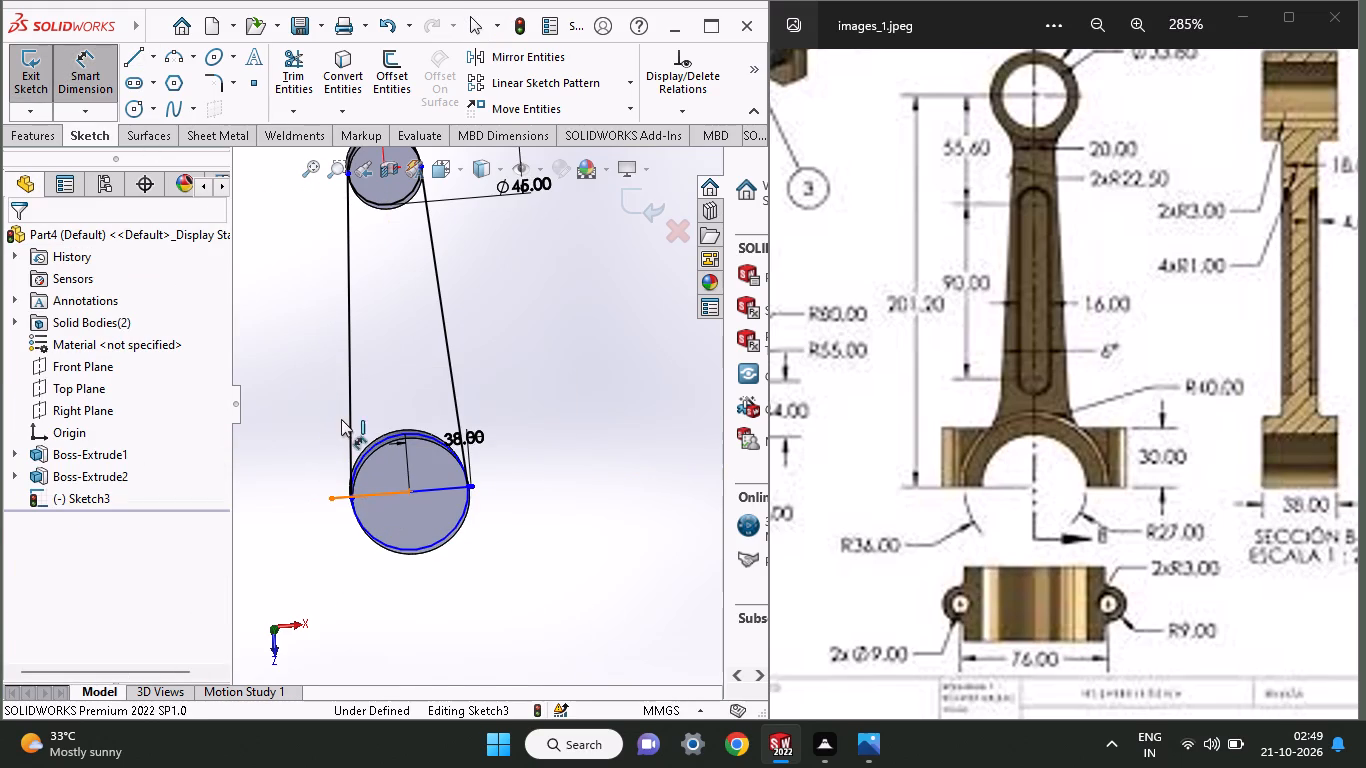
{"action": "left_click", "coordinate": [342, 416]}
{"action": "type", "text": "38"}
{"action": "key", "text": "Return"}
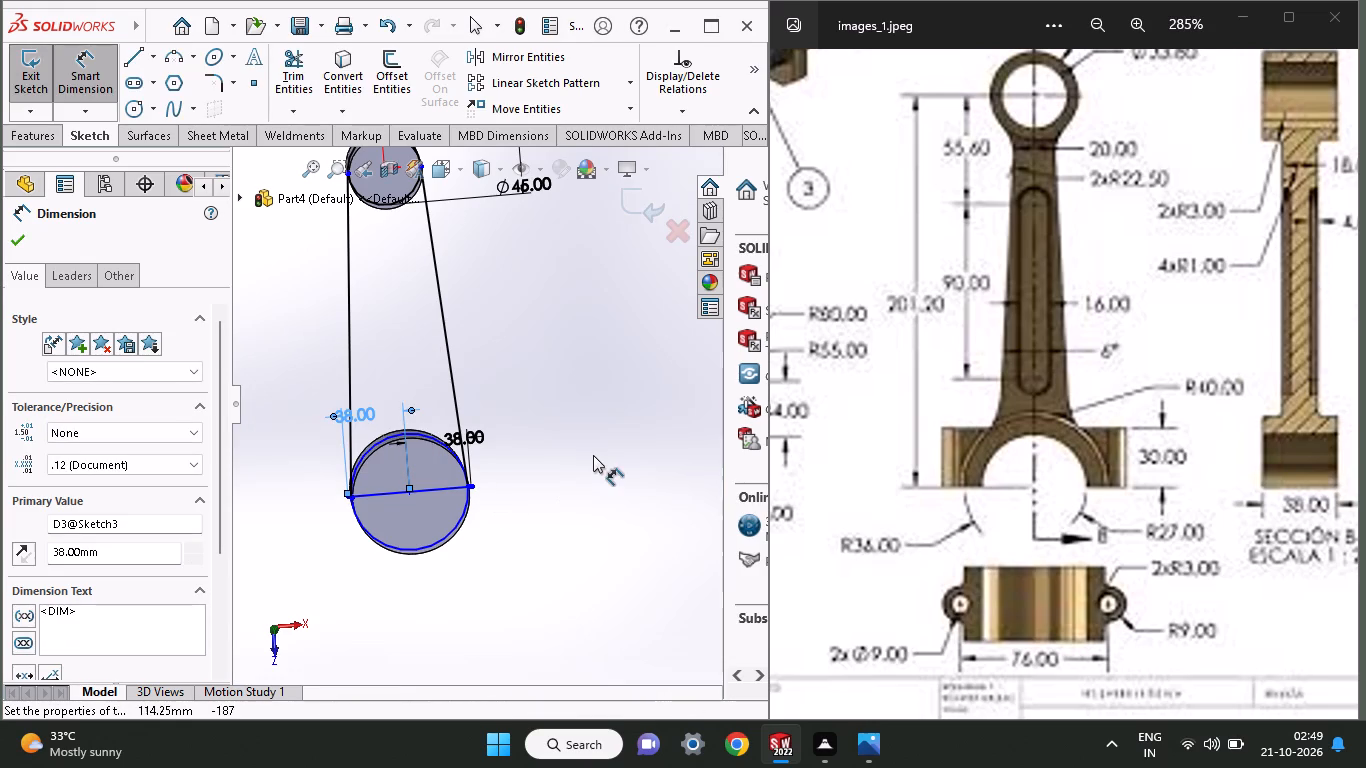
Sketch a corner rectangle about 76 mm wide from the right horizontal line's outer endpoint, extending over the upper half of the large circle.
{"action": "middle_click_drag", "start_coordinate": [588, 455], "coordinate": [652, 422]}
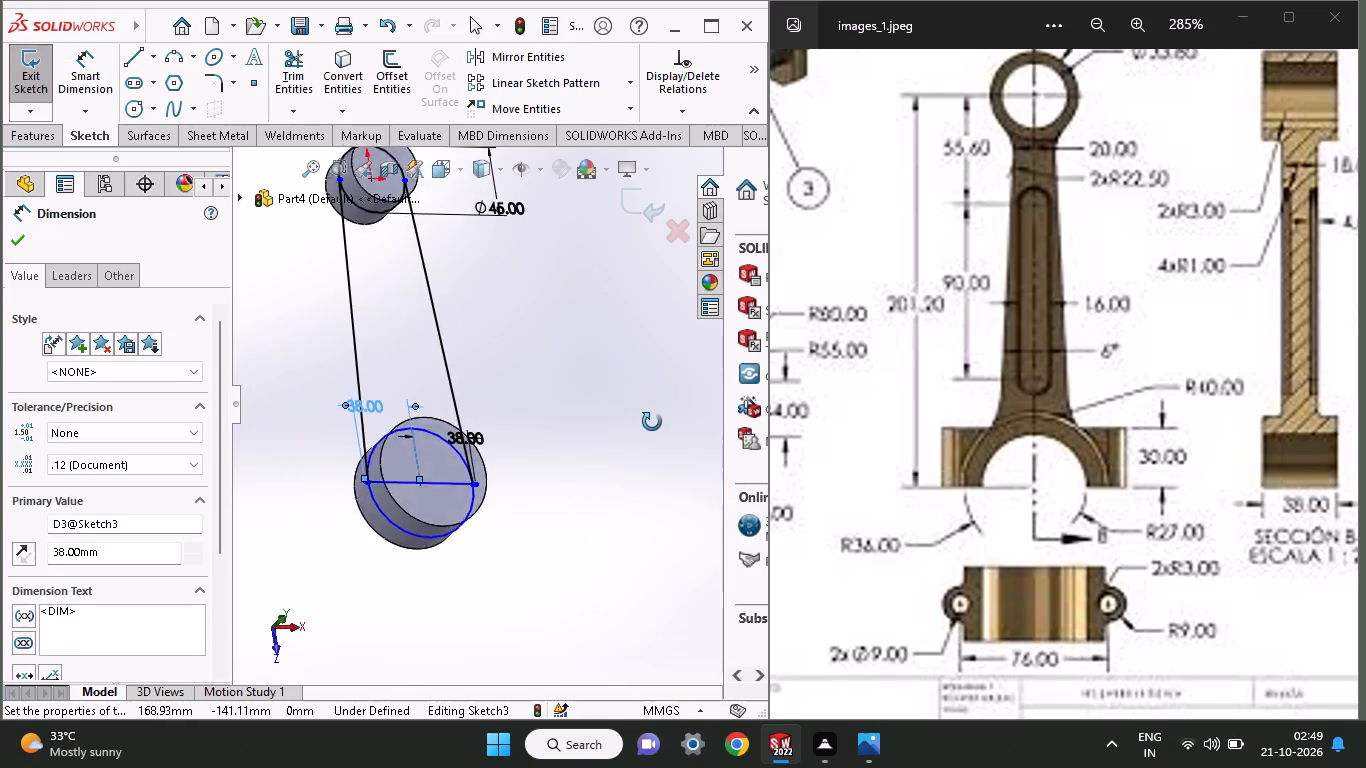
{"action": "middle_click_drag", "start_coordinate": [652, 422], "coordinate": [626, 460]}
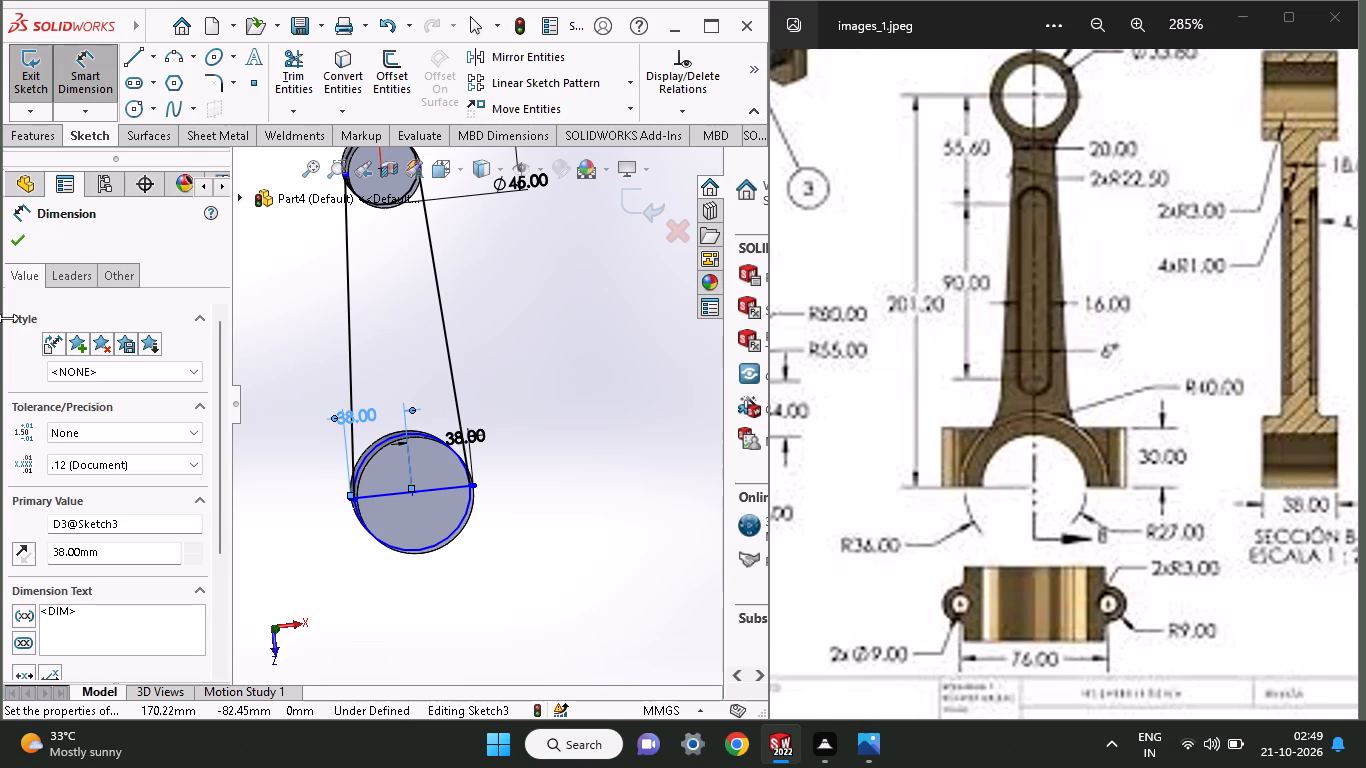
{"action": "left_click", "coordinate": [752, 61]}
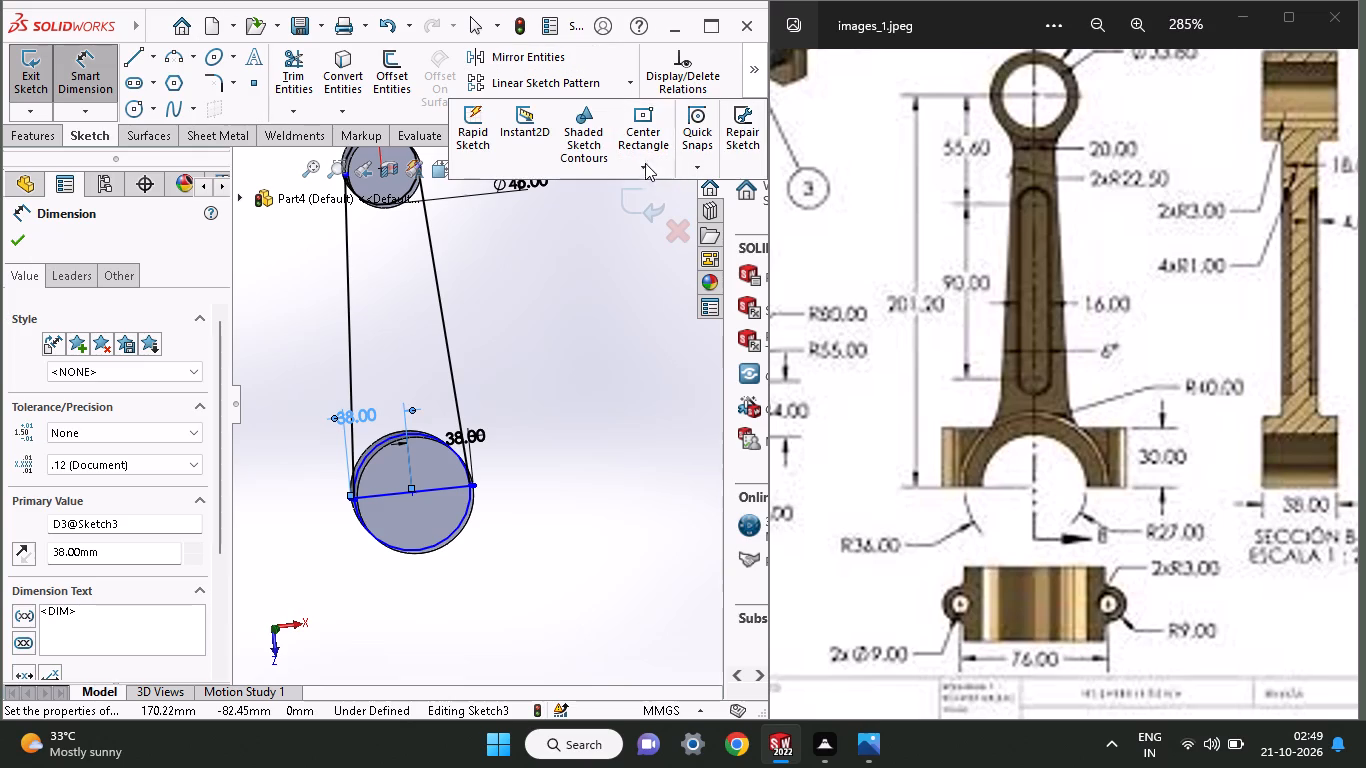
{"action": "left_click", "coordinate": [645, 161]}
{"action": "left_click", "coordinate": [656, 192]}
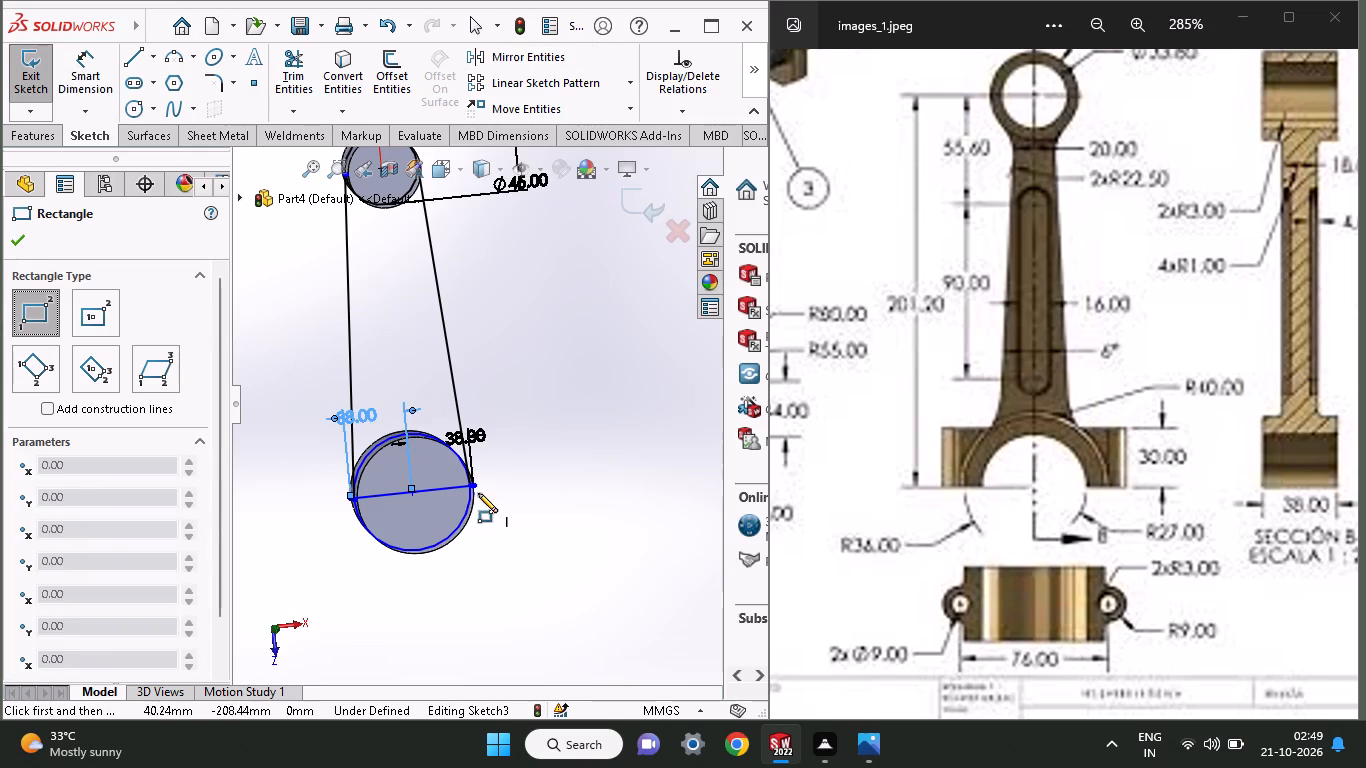
{"action": "left_click", "coordinate": [478, 487]}
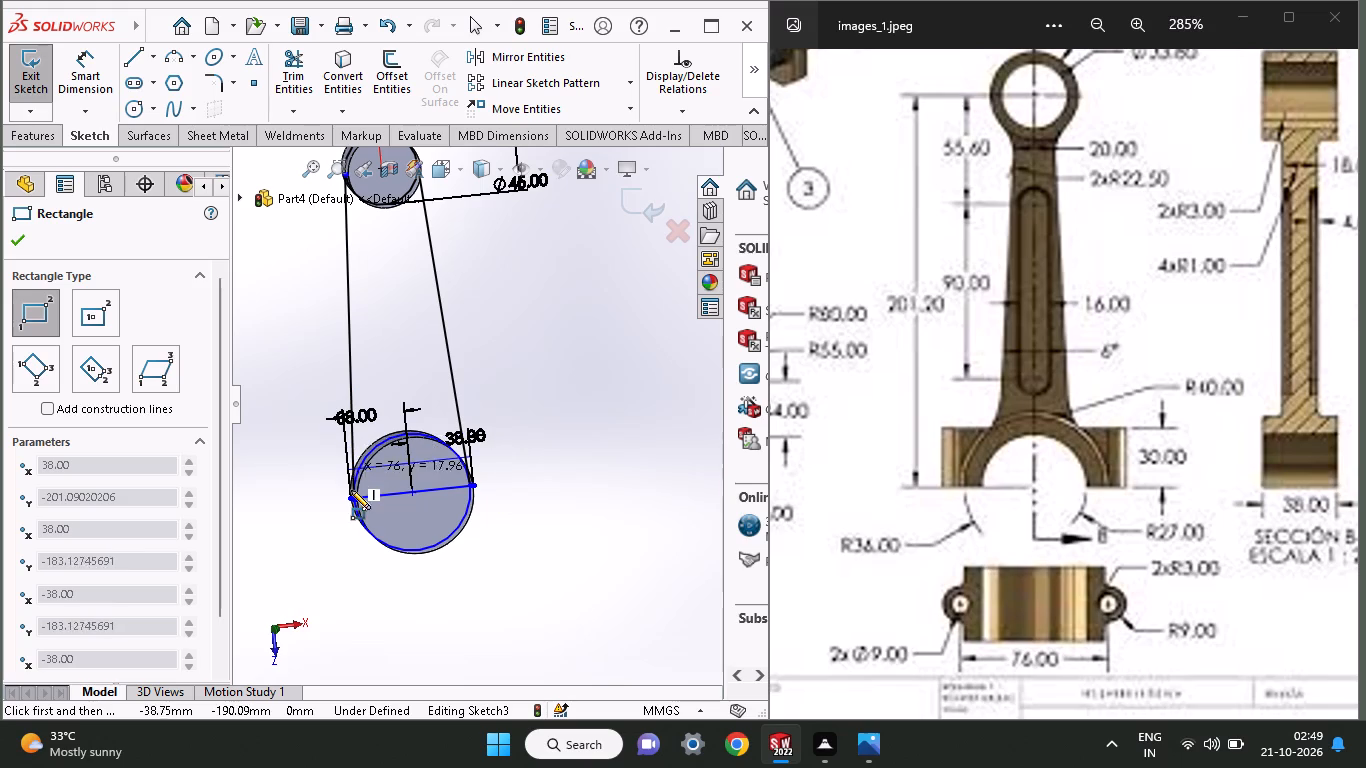
{"action": "left_click", "coordinate": [346, 436]}
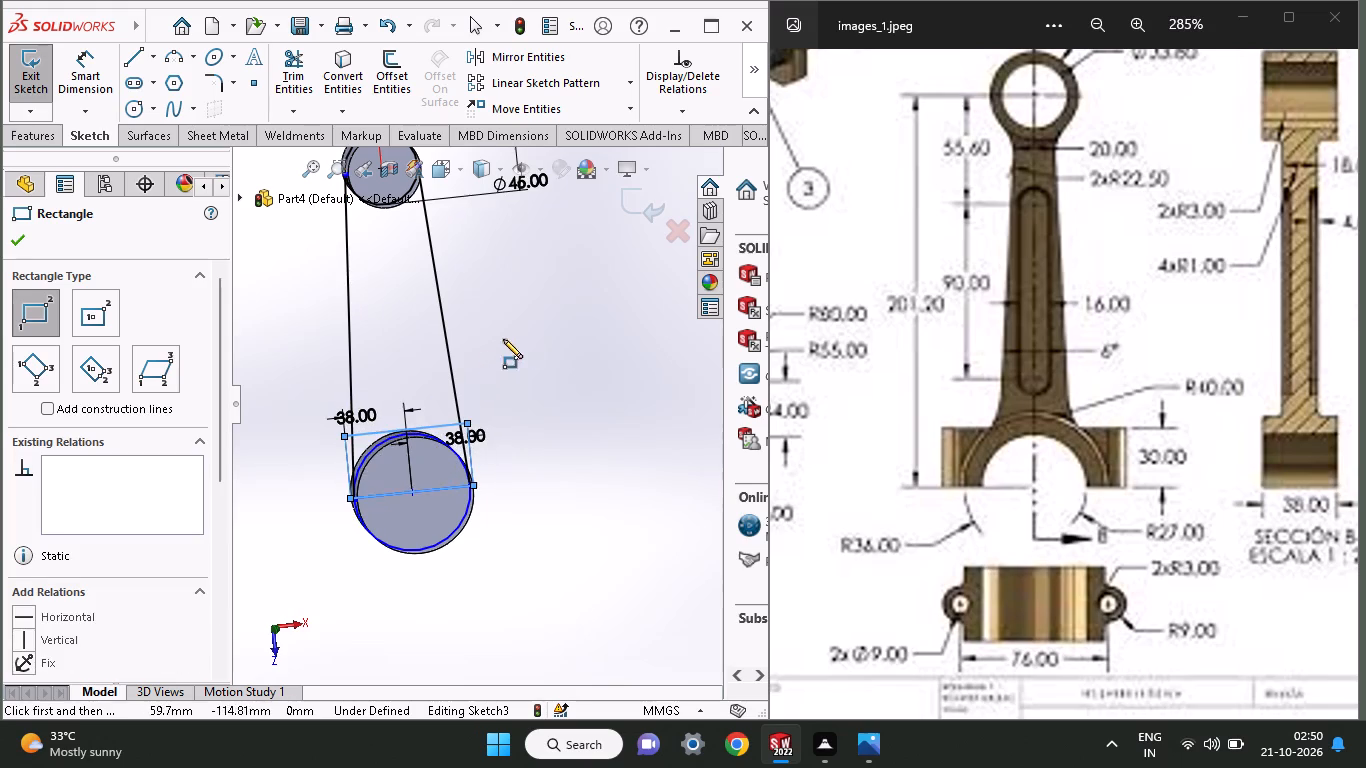
{"action": "right_click", "coordinate": [521, 332]}
{"action": "left_click", "coordinate": [548, 343]}
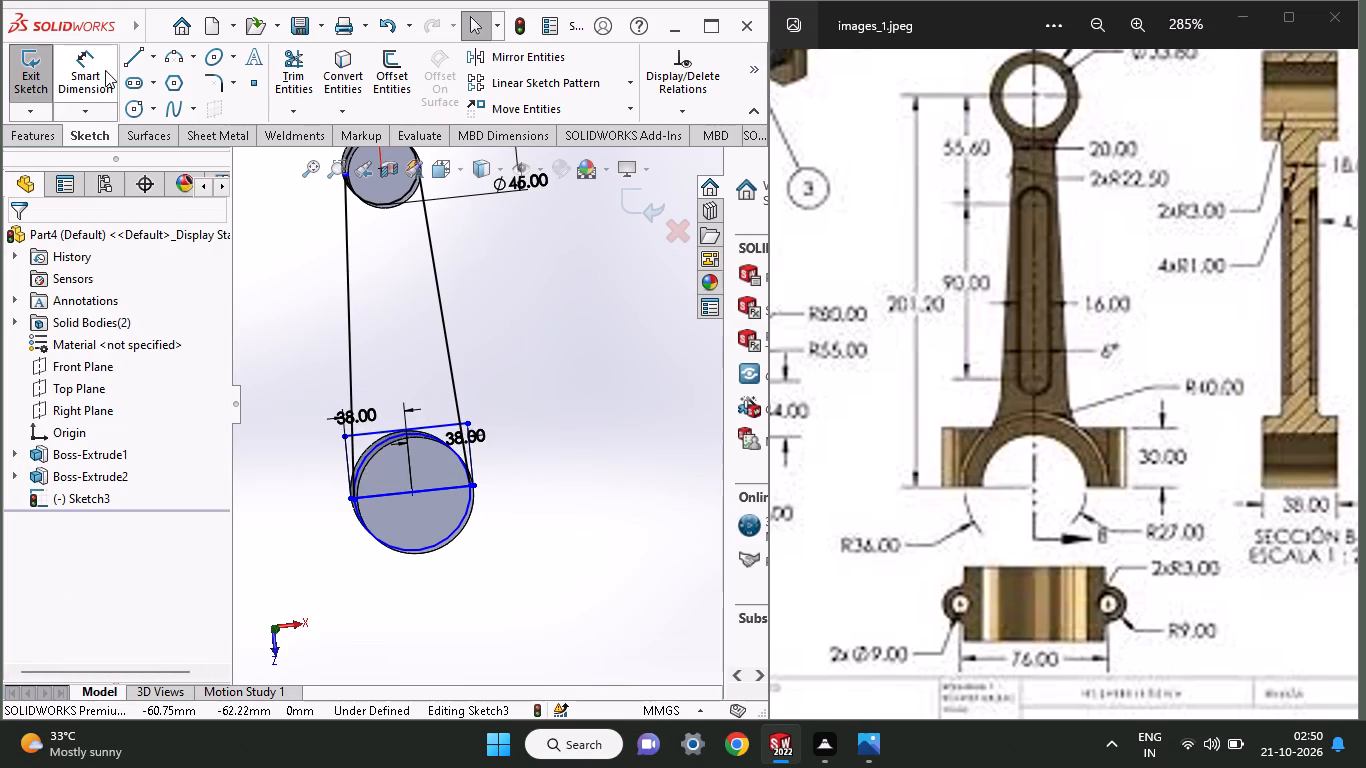
Dimension the rectangle's right vertical side as 30 mm.
{"action": "left_click", "coordinate": [105, 70]}
{"action": "left_click", "coordinate": [475, 460]}
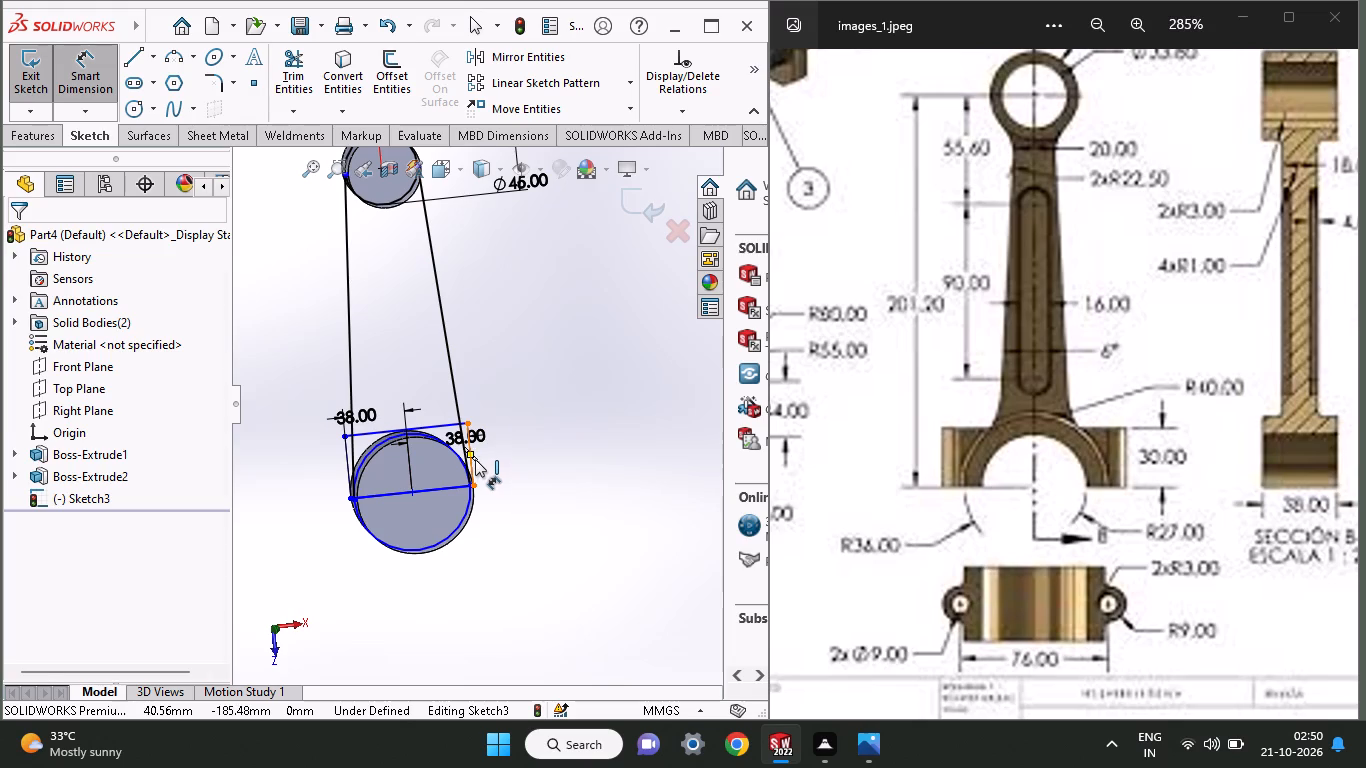
{"action": "left_click", "coordinate": [538, 447]}
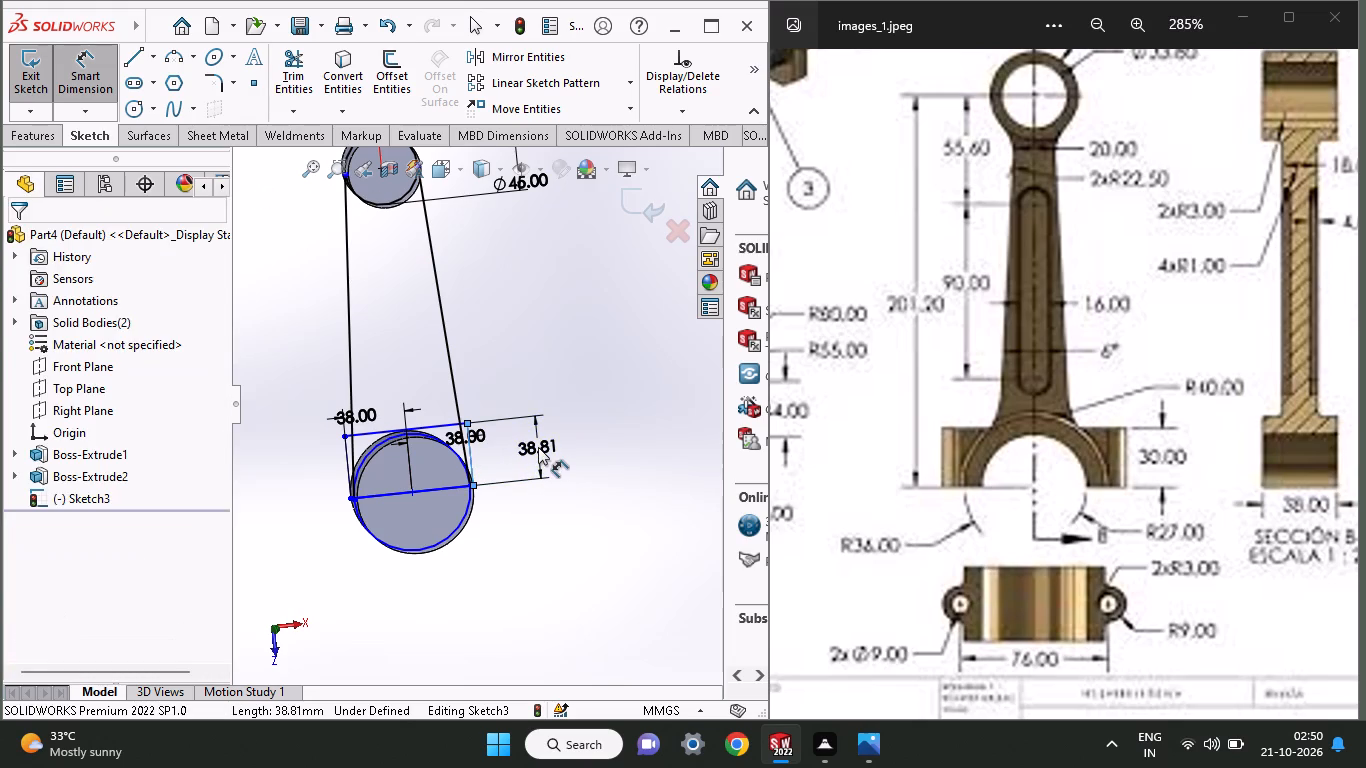
{"action": "type", "text": "30"}
{"action": "key", "text": "Return"}
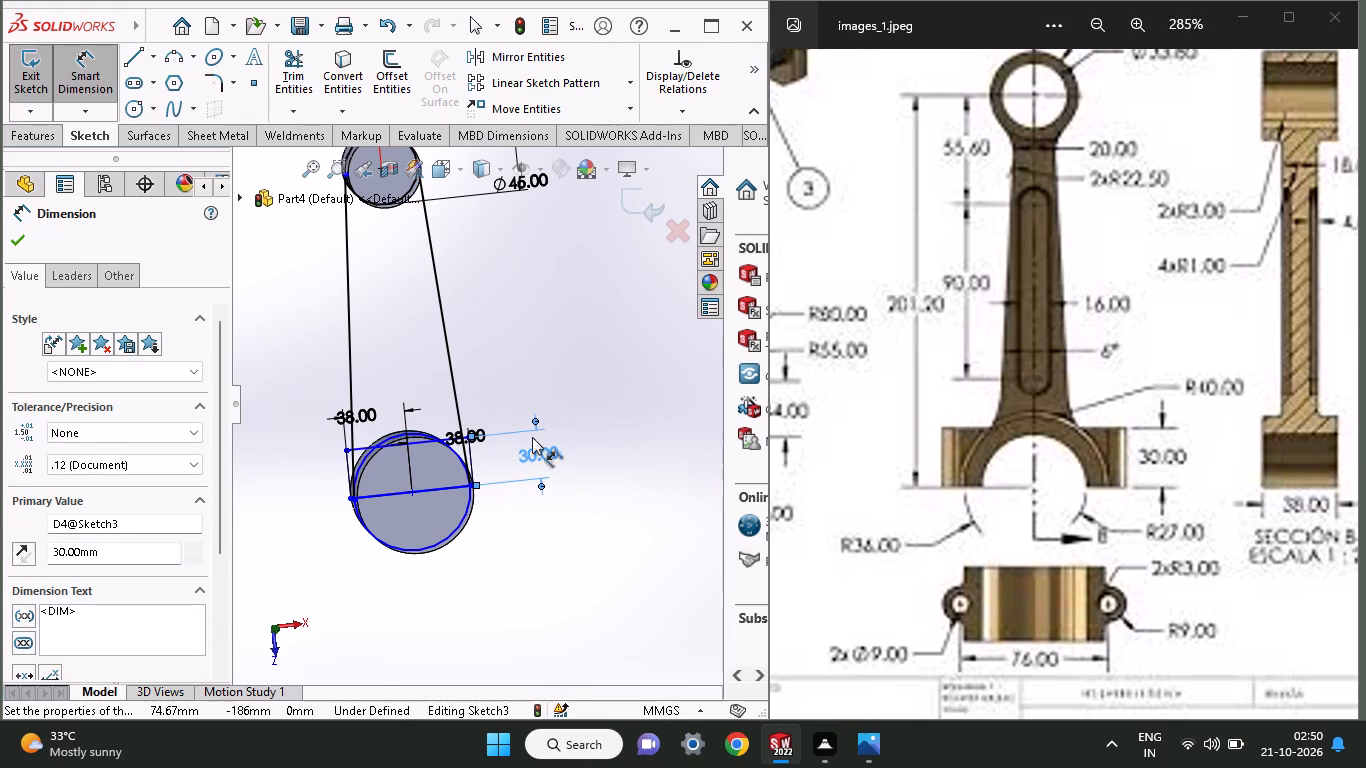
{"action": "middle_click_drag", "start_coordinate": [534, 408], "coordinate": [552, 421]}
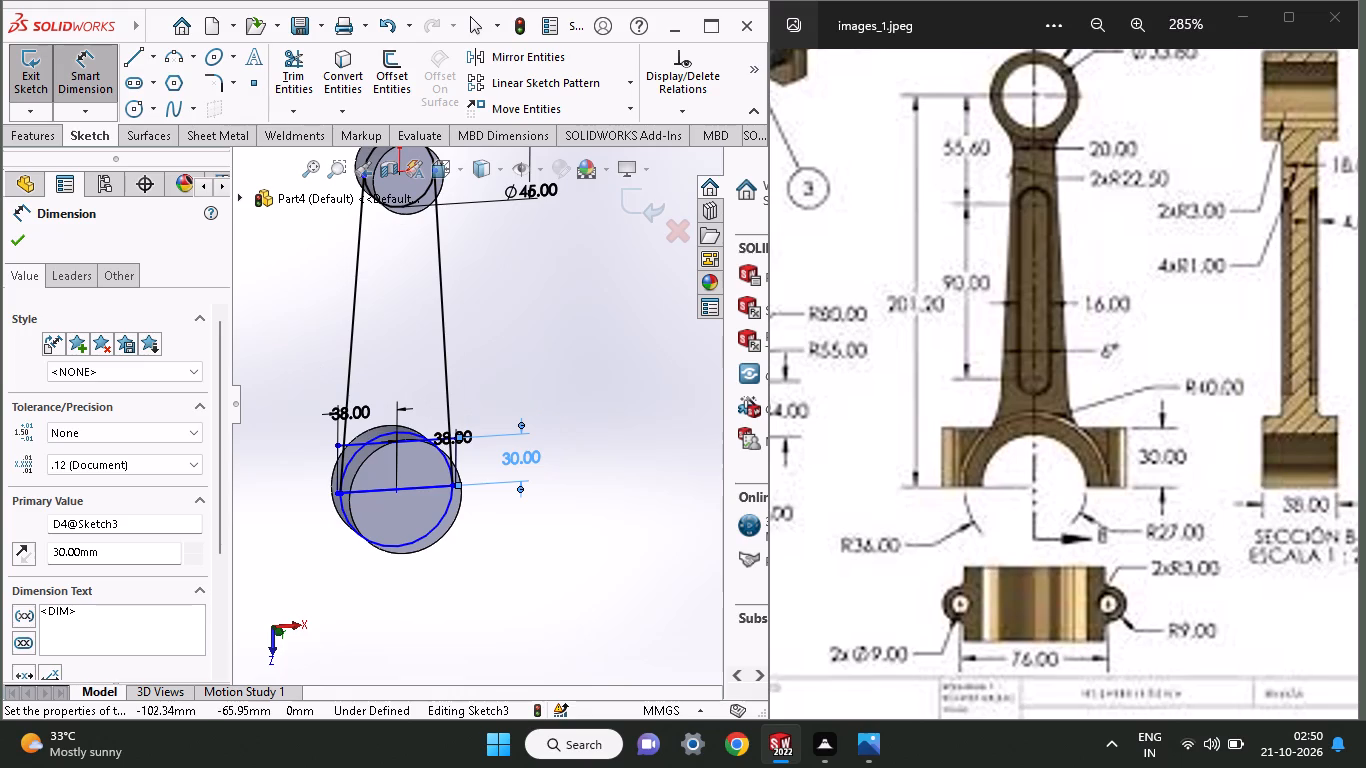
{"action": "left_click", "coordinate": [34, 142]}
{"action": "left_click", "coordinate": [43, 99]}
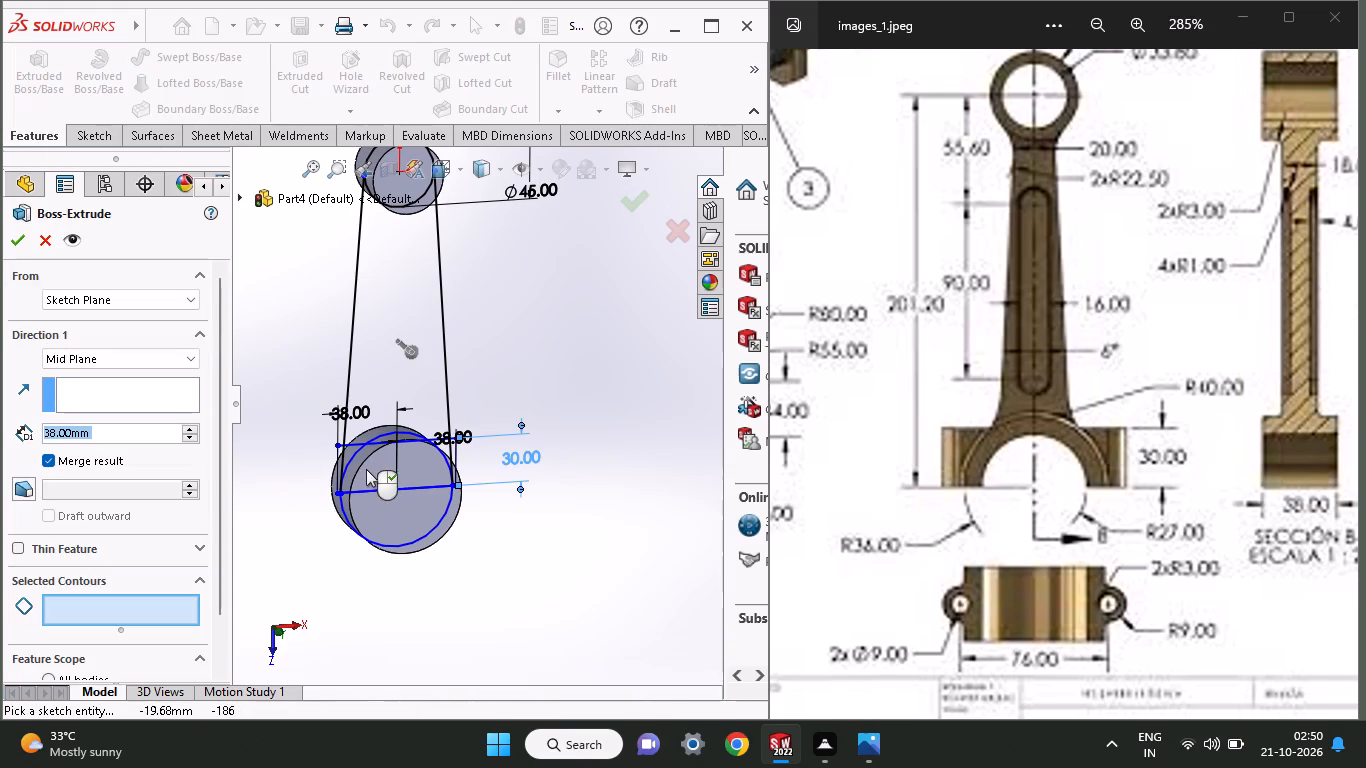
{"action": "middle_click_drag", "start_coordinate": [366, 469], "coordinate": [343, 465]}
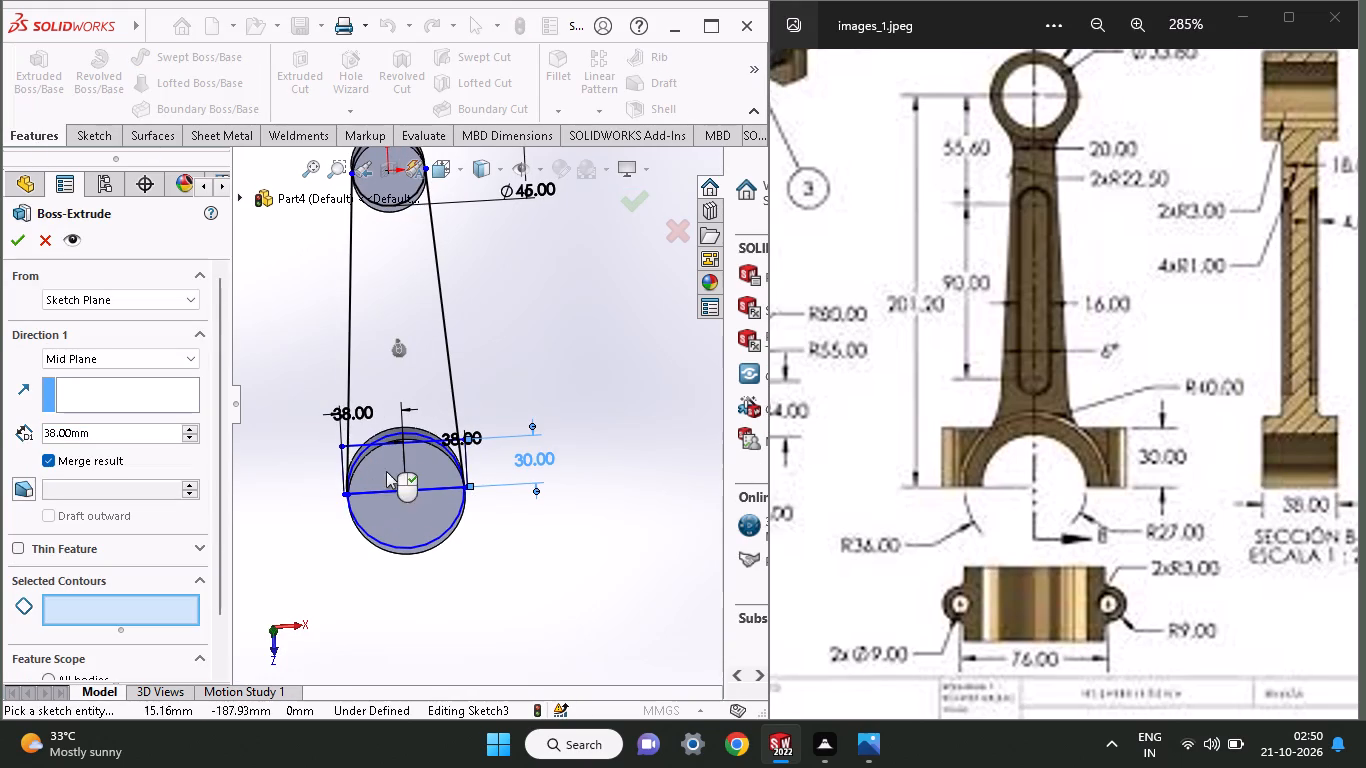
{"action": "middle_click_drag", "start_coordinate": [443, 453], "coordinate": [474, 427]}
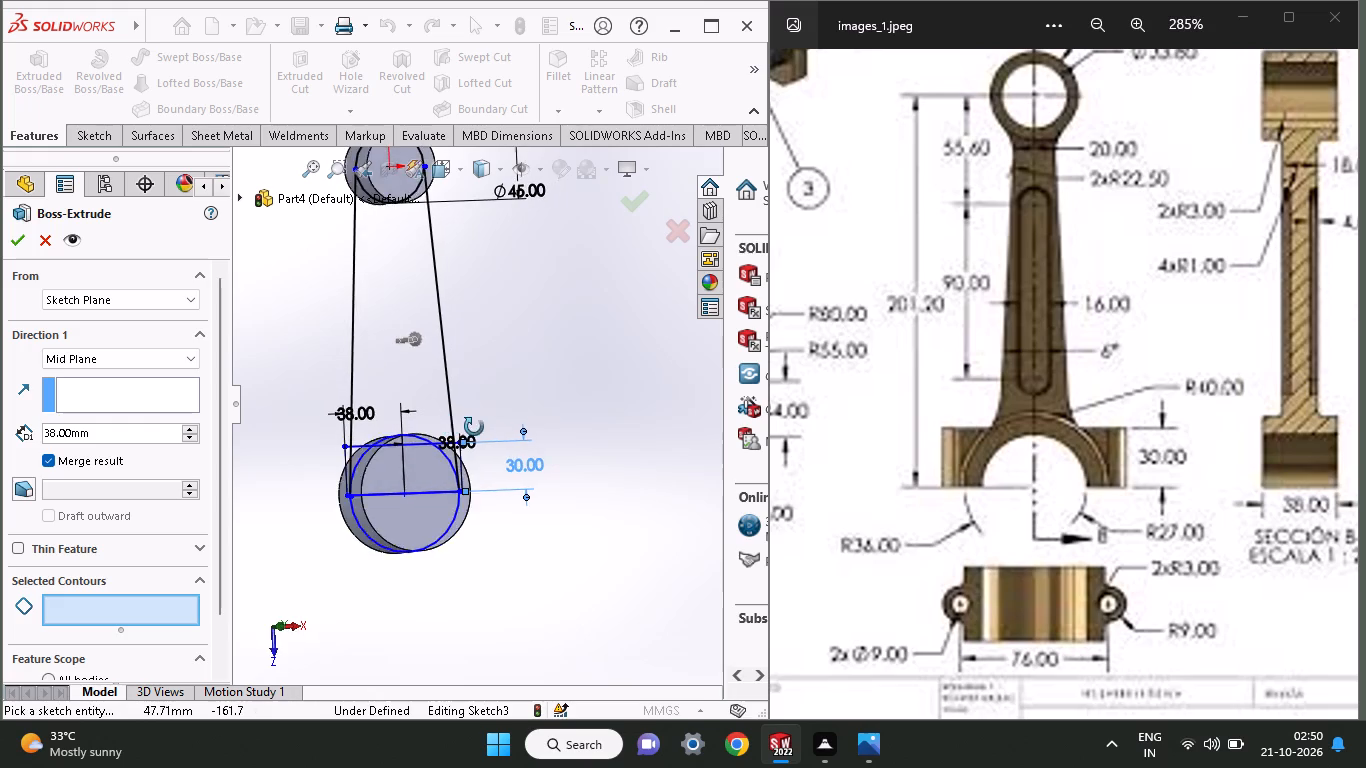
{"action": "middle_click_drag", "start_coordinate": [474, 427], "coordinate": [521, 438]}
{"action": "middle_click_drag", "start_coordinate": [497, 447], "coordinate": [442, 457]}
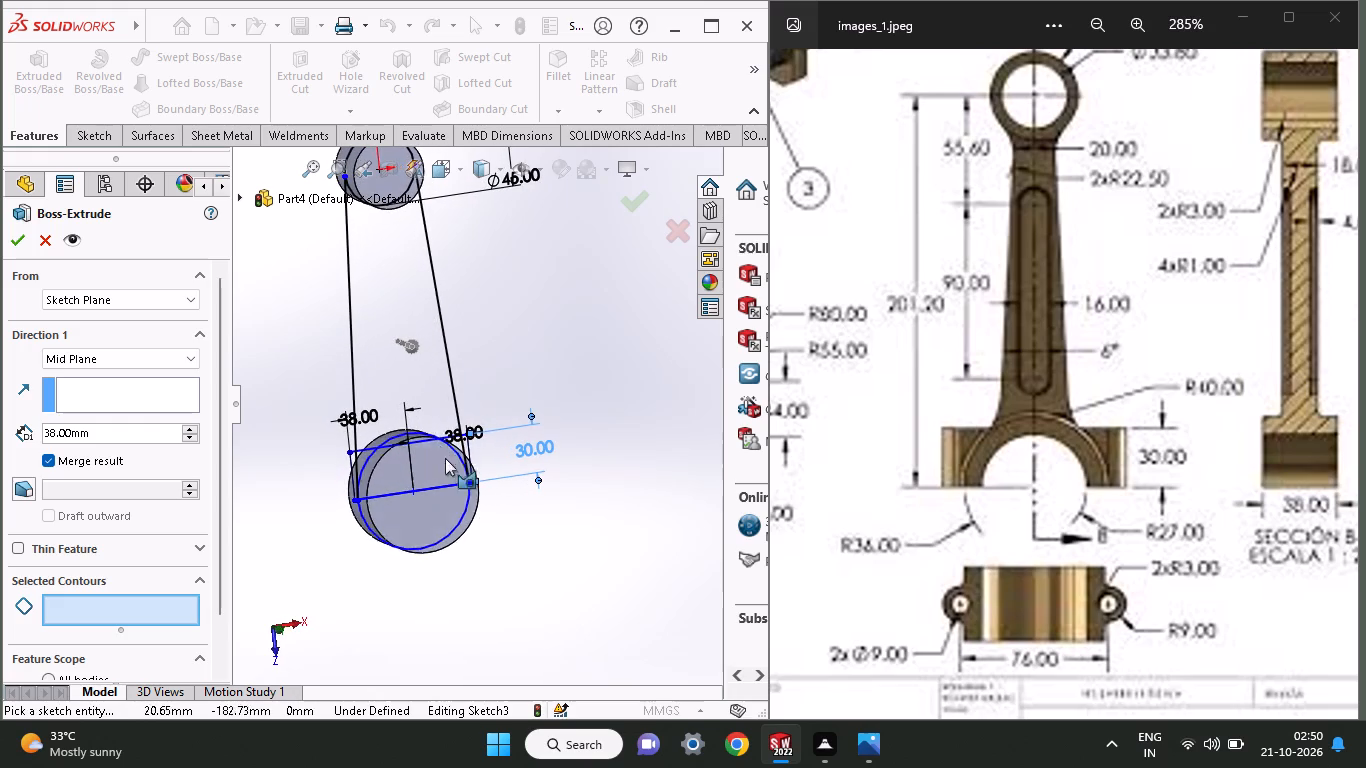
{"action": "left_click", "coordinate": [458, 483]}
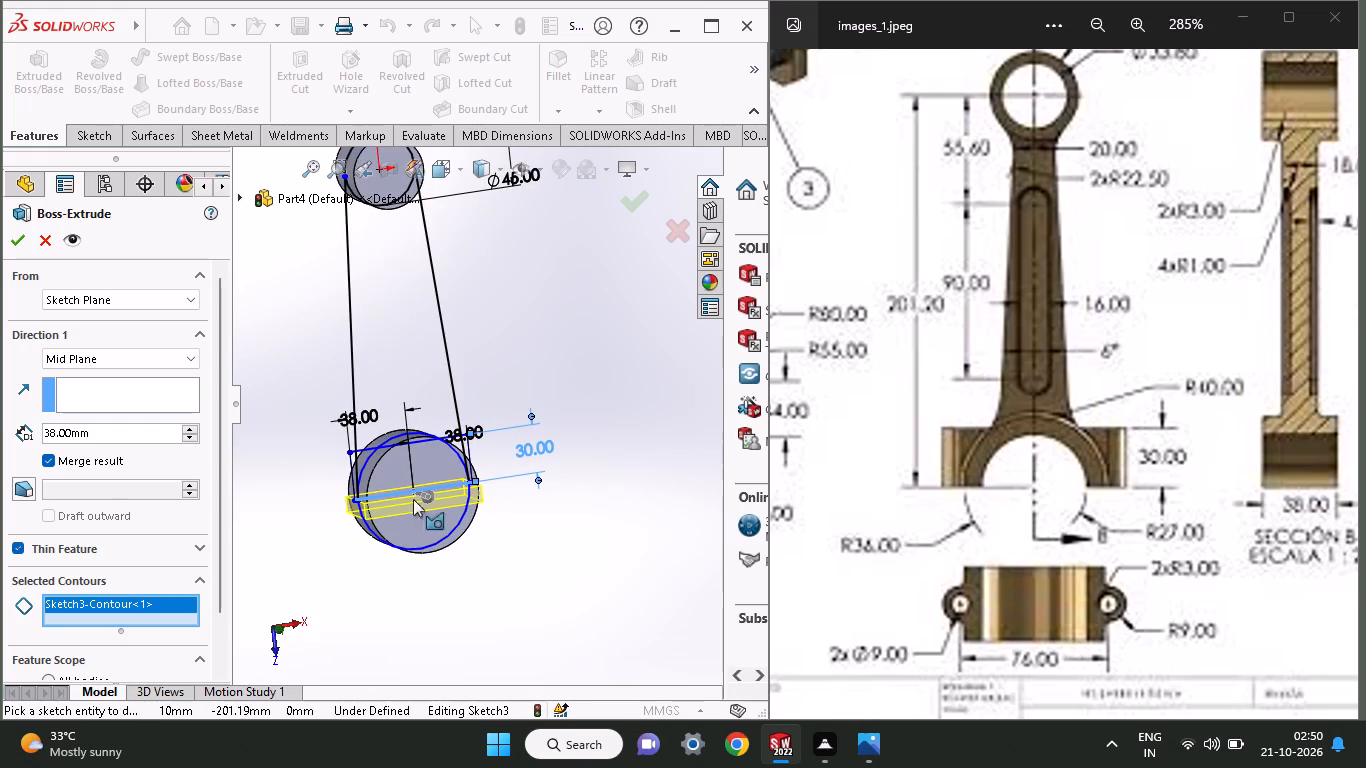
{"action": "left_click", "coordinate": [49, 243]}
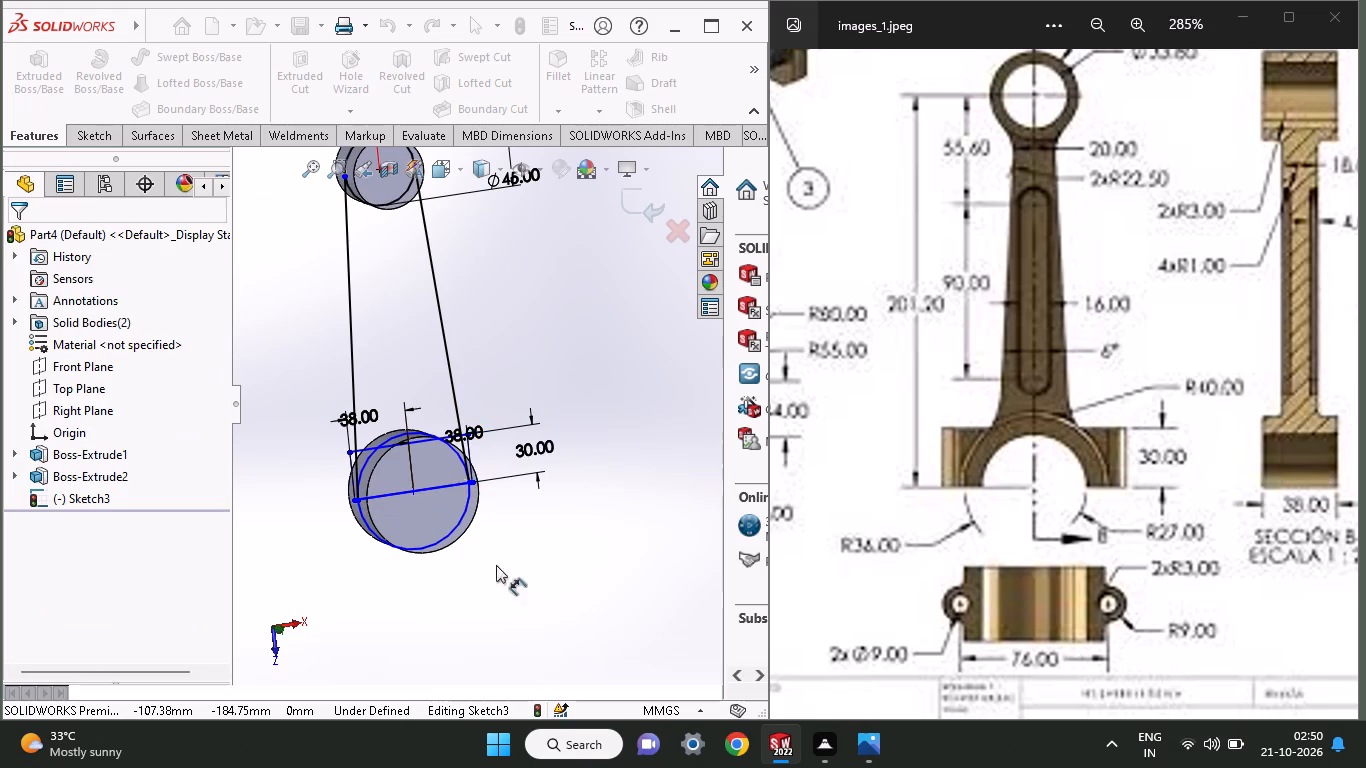
Sketch a vertical line about 30 mm long at each end of the rectangle, joining its lower and upper corners.
{"action": "middle_click_drag", "start_coordinate": [511, 526], "coordinate": [463, 539]}
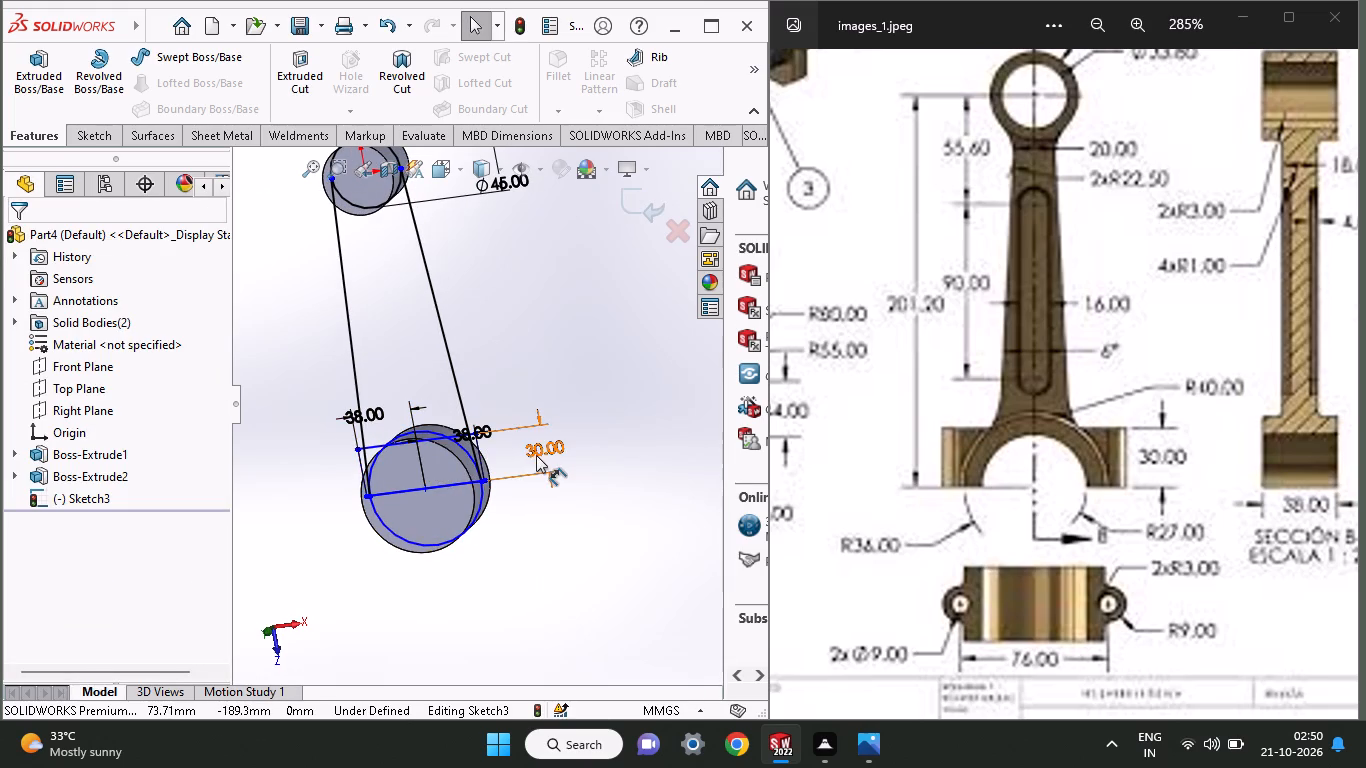
{"action": "middle_click_drag", "start_coordinate": [536, 455], "coordinate": [574, 426]}
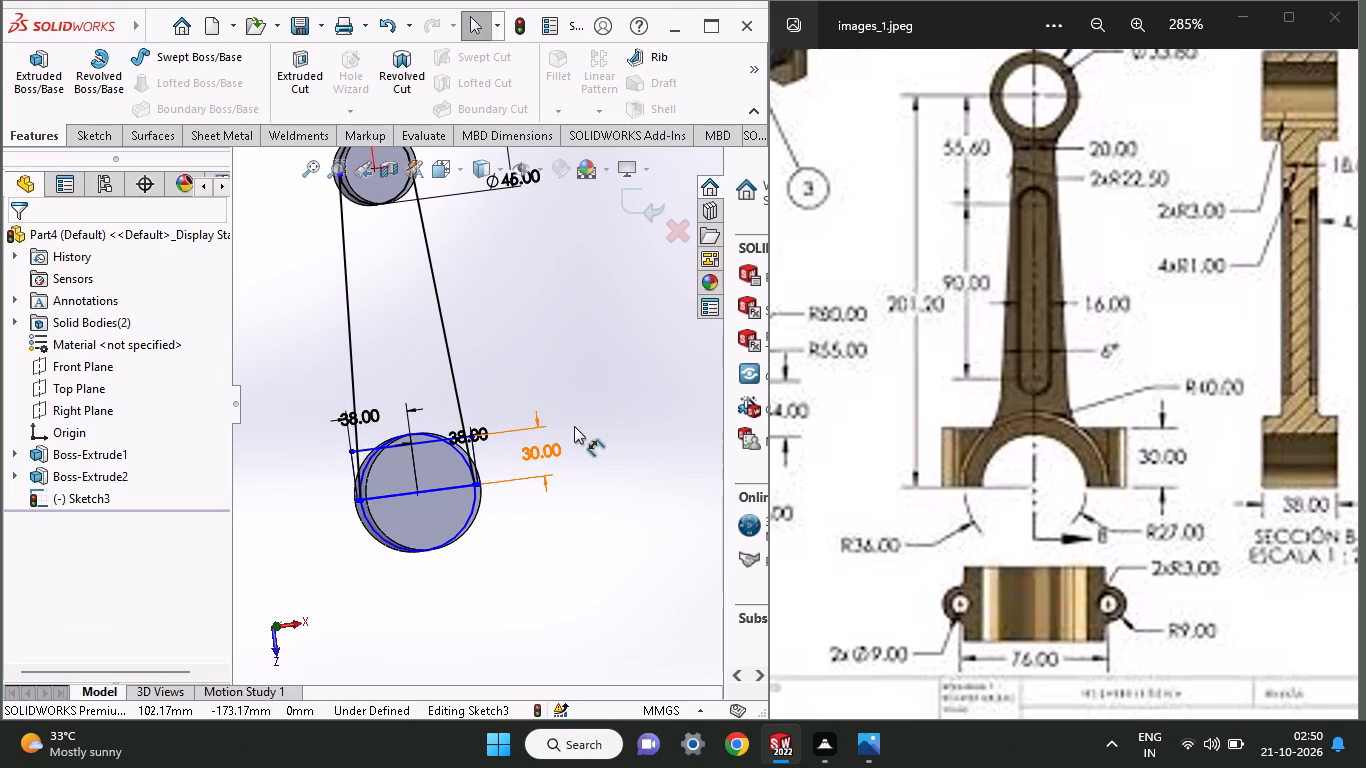
{"action": "left_click", "coordinate": [98, 130]}
{"action": "left_click", "coordinate": [125, 69]}
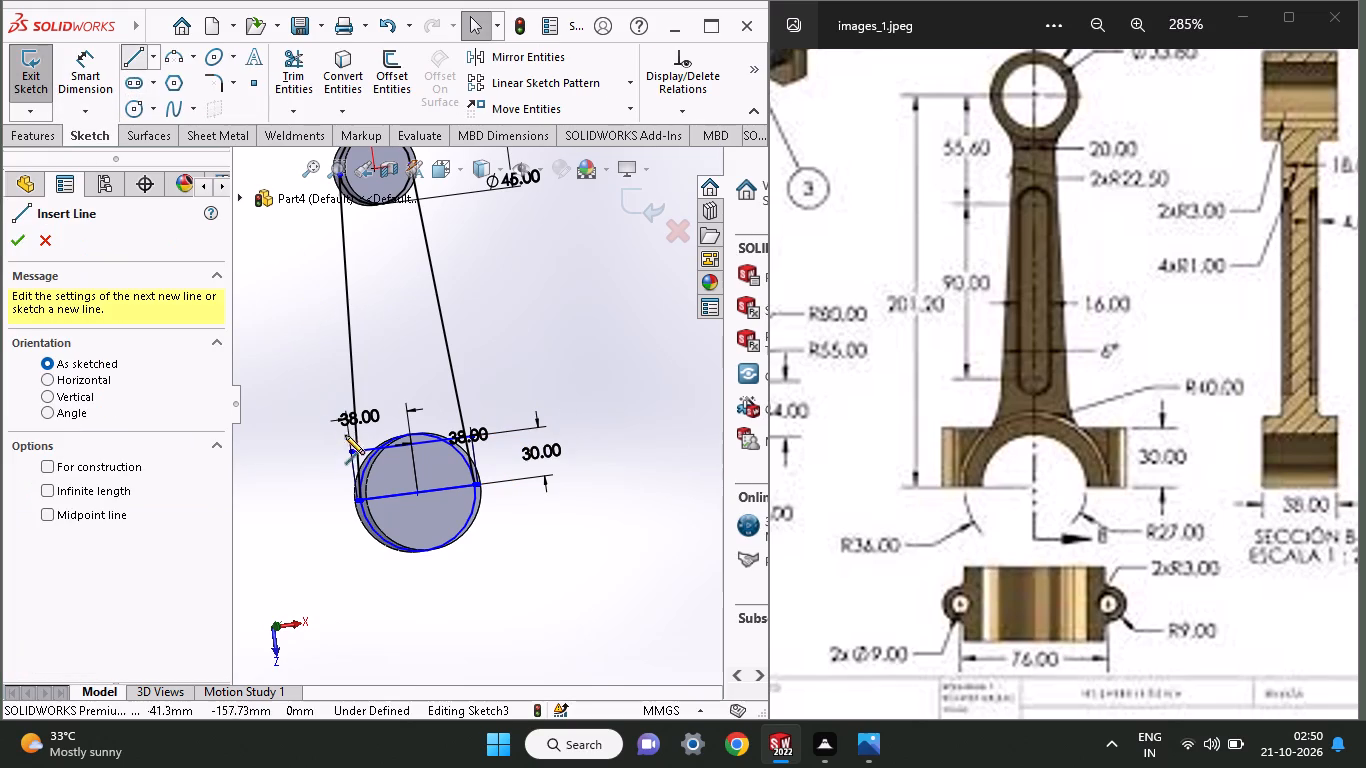
{"action": "left_click", "coordinate": [359, 496]}
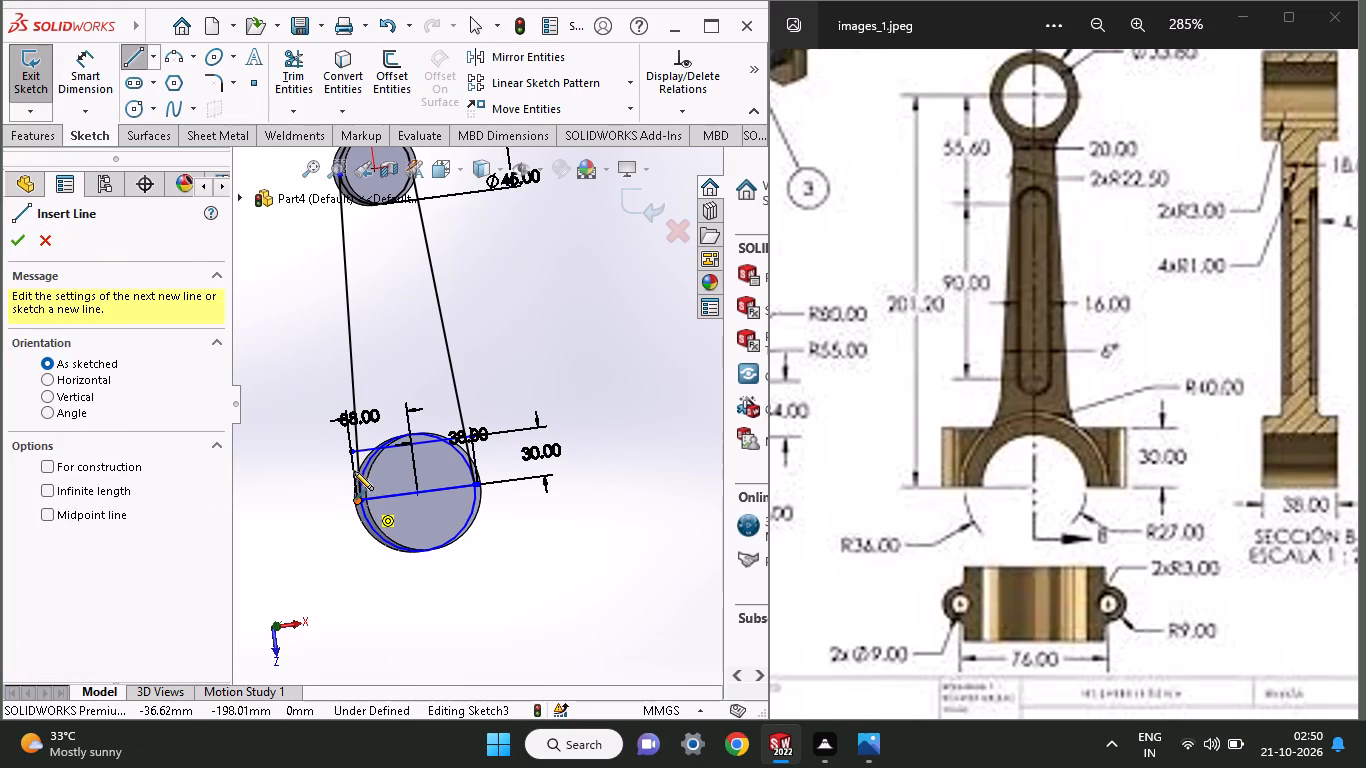
{"action": "left_click", "coordinate": [353, 450]}
{"action": "right_click", "coordinate": [305, 468]}
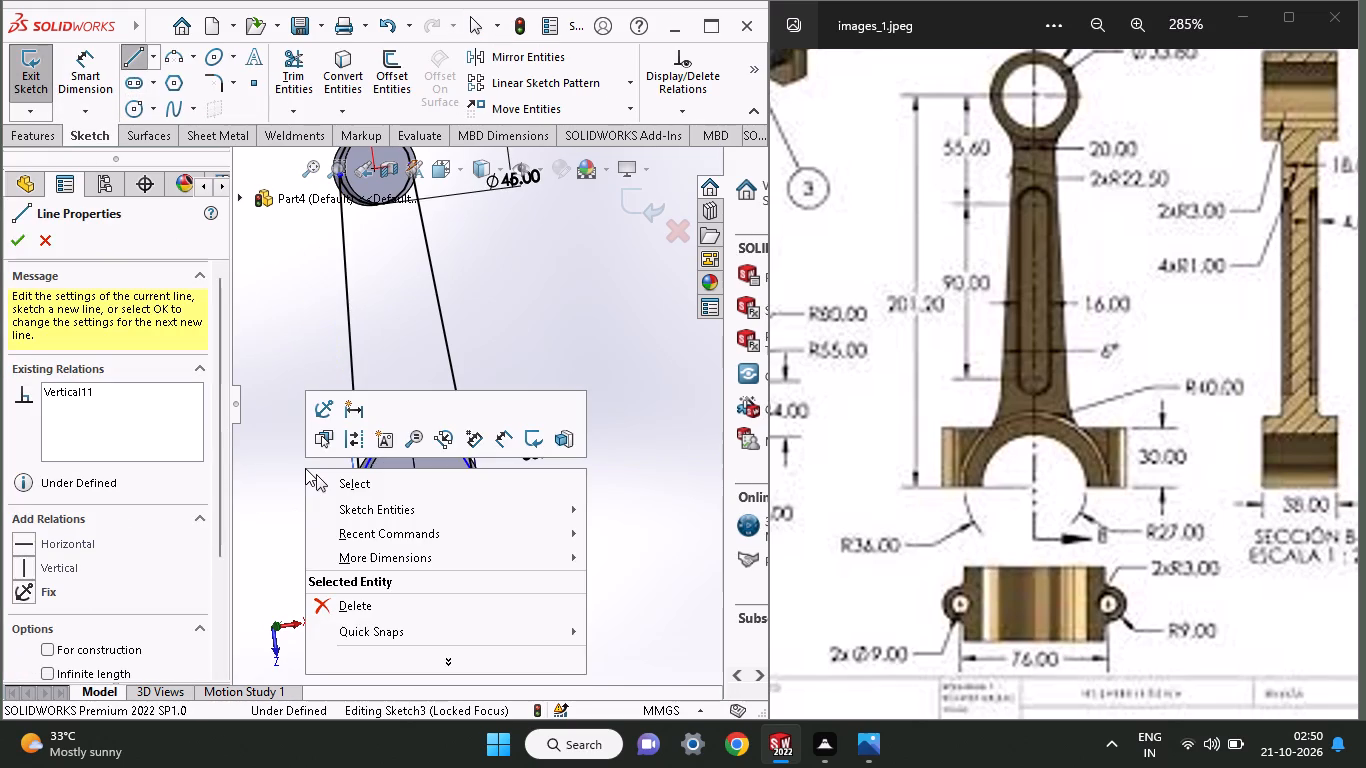
{"action": "left_click", "coordinate": [341, 483]}
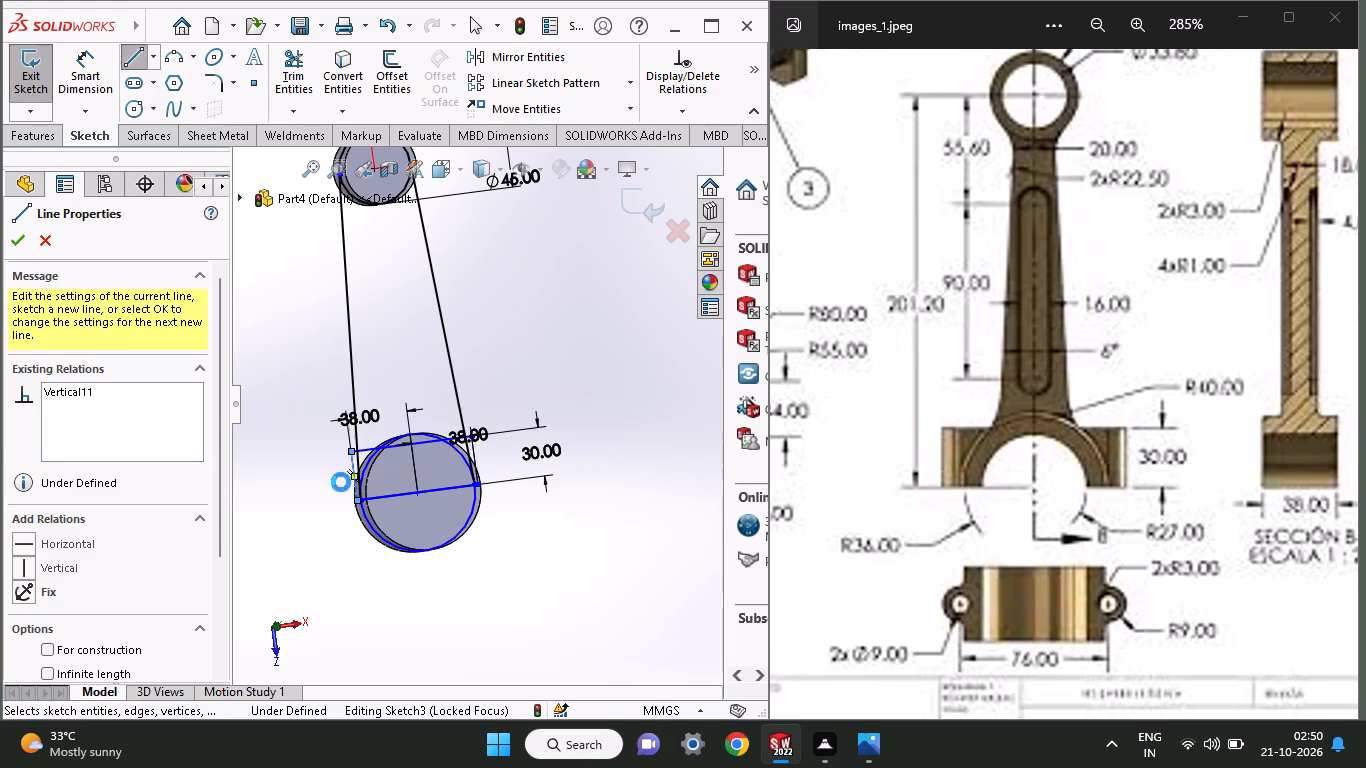
{"action": "left_click", "coordinate": [136, 52]}
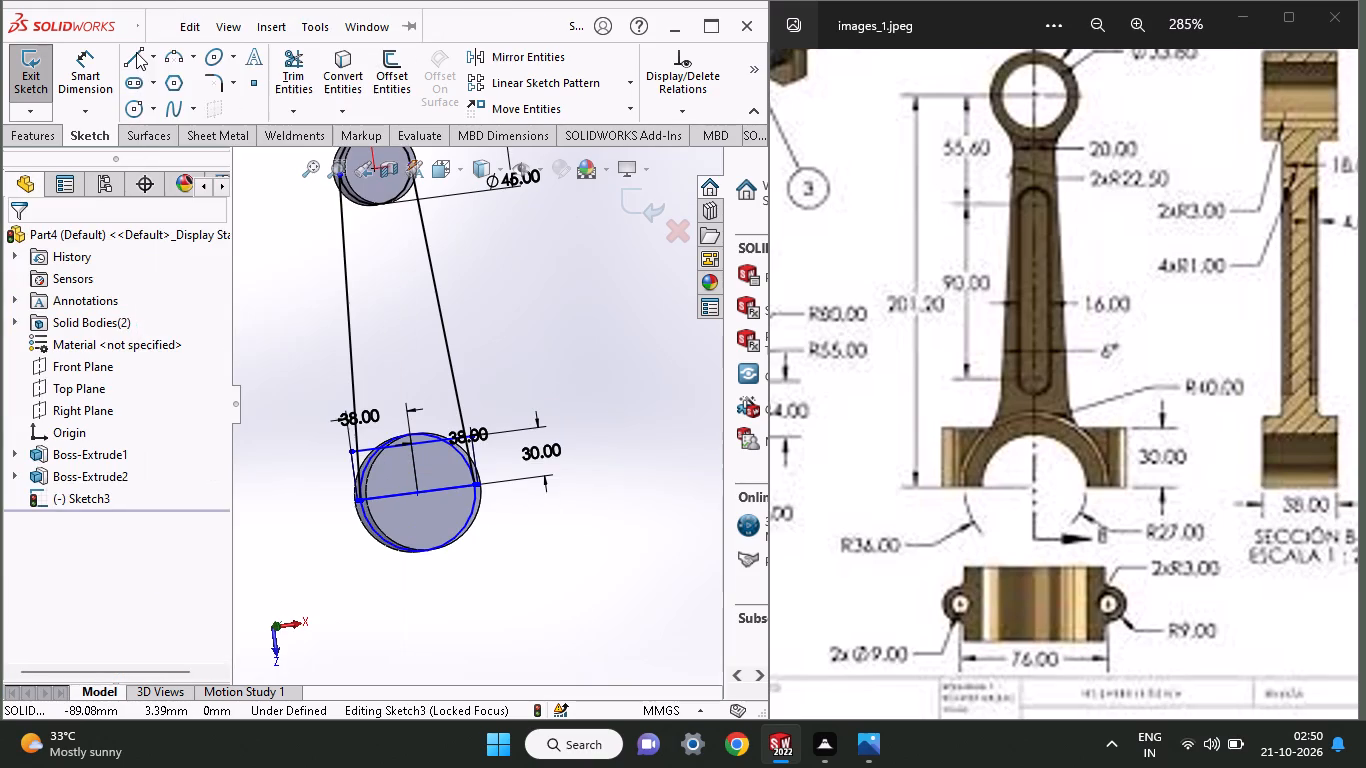
{"action": "left_click", "coordinate": [480, 481]}
{"action": "left_click", "coordinate": [470, 434]}
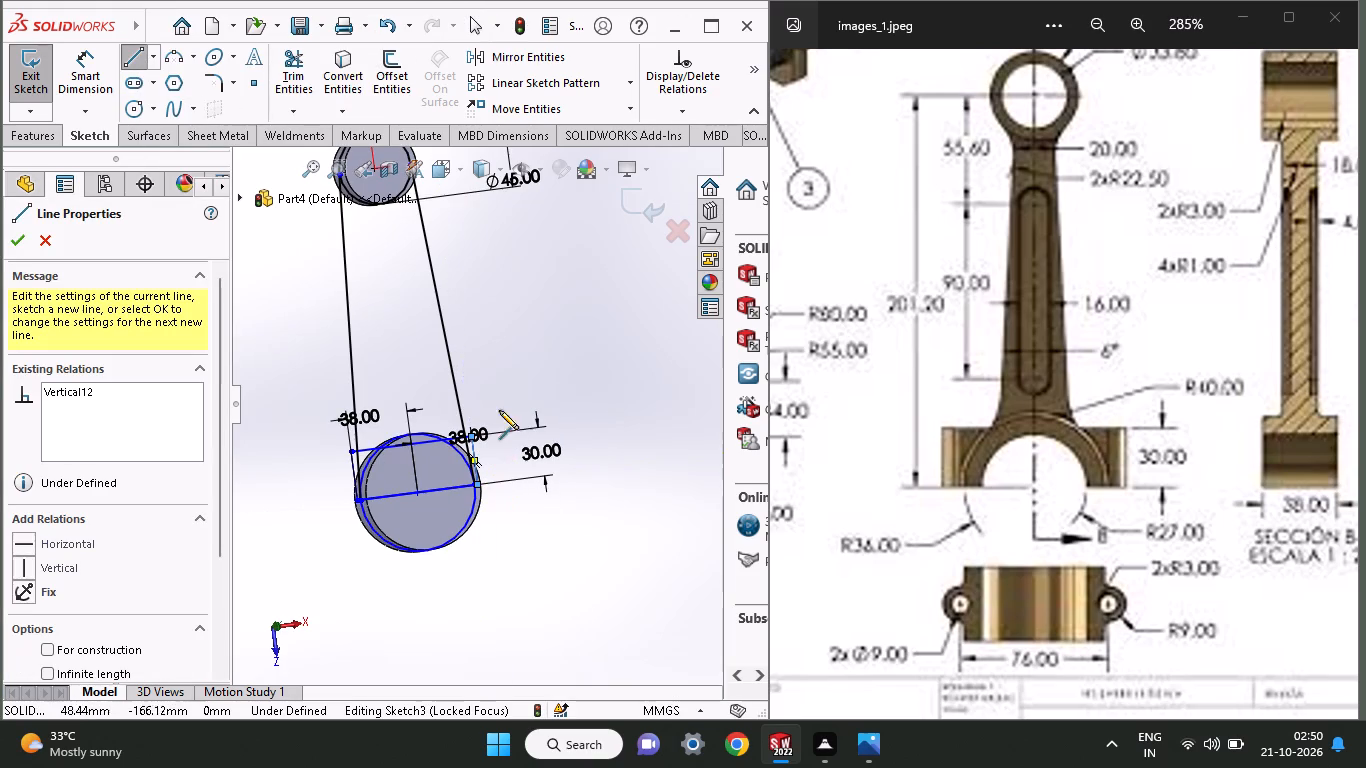
{"action": "right_click", "coordinate": [491, 352]}
{"action": "left_click", "coordinate": [511, 359]}
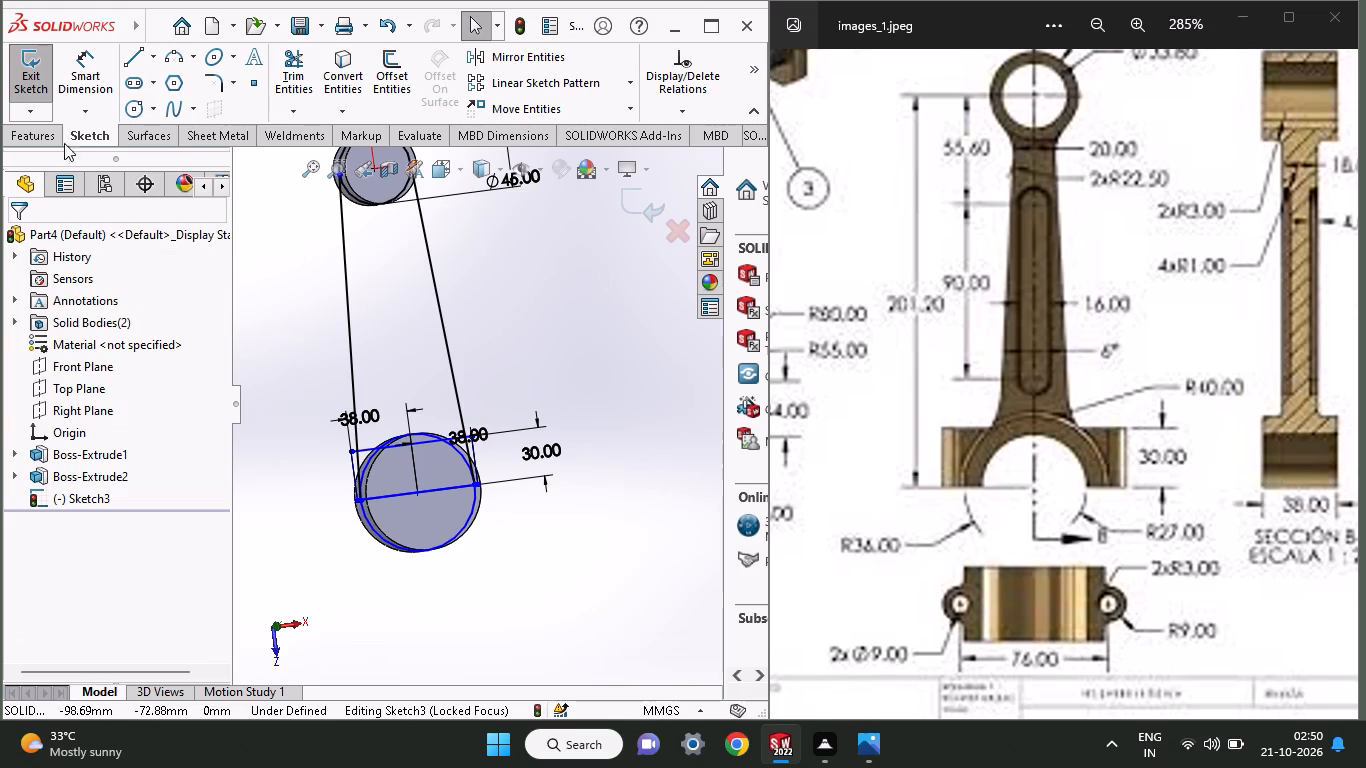
Extrude the rectangle's central region and both outer corner regions 38 mm with a Mid Plane end condition, merging the result.
{"action": "left_click", "coordinate": [45, 131]}
{"action": "left_click", "coordinate": [43, 107]}
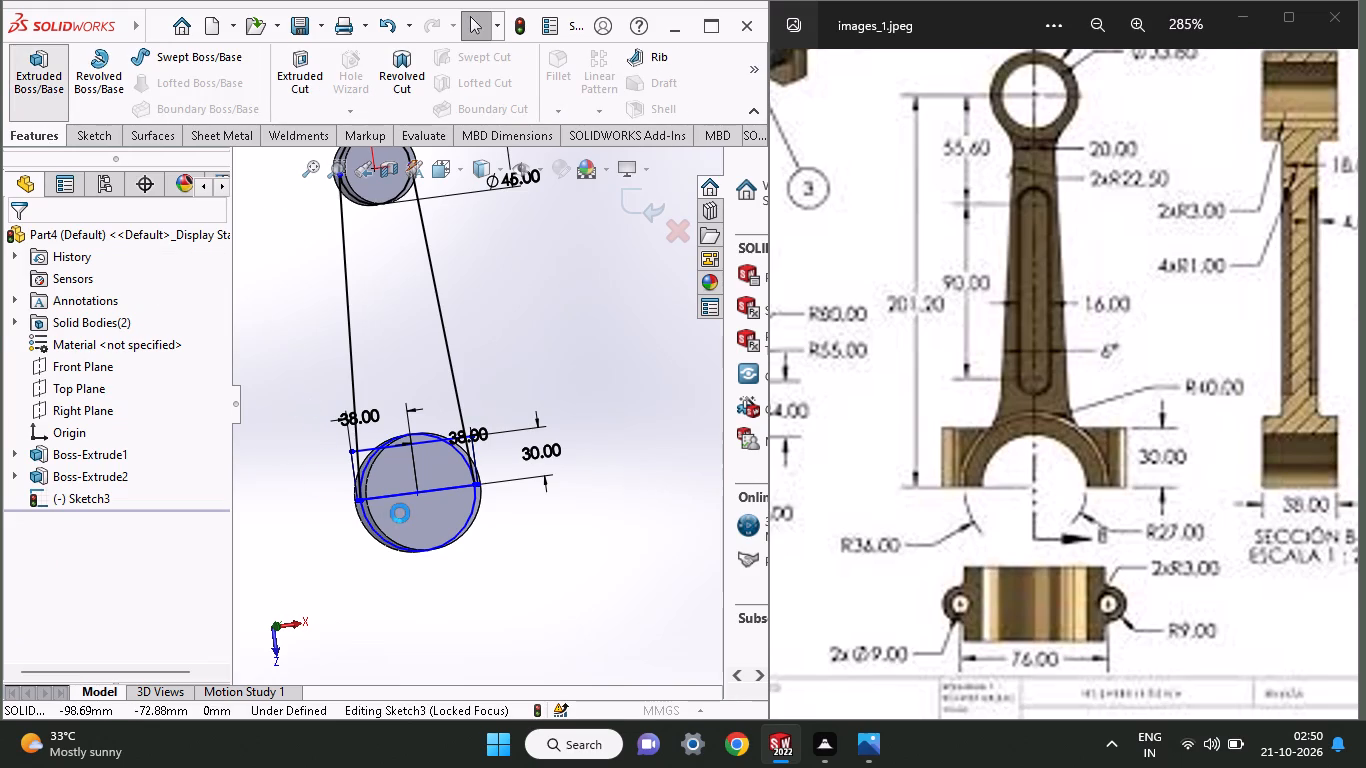
{"action": "left_click", "coordinate": [393, 473]}
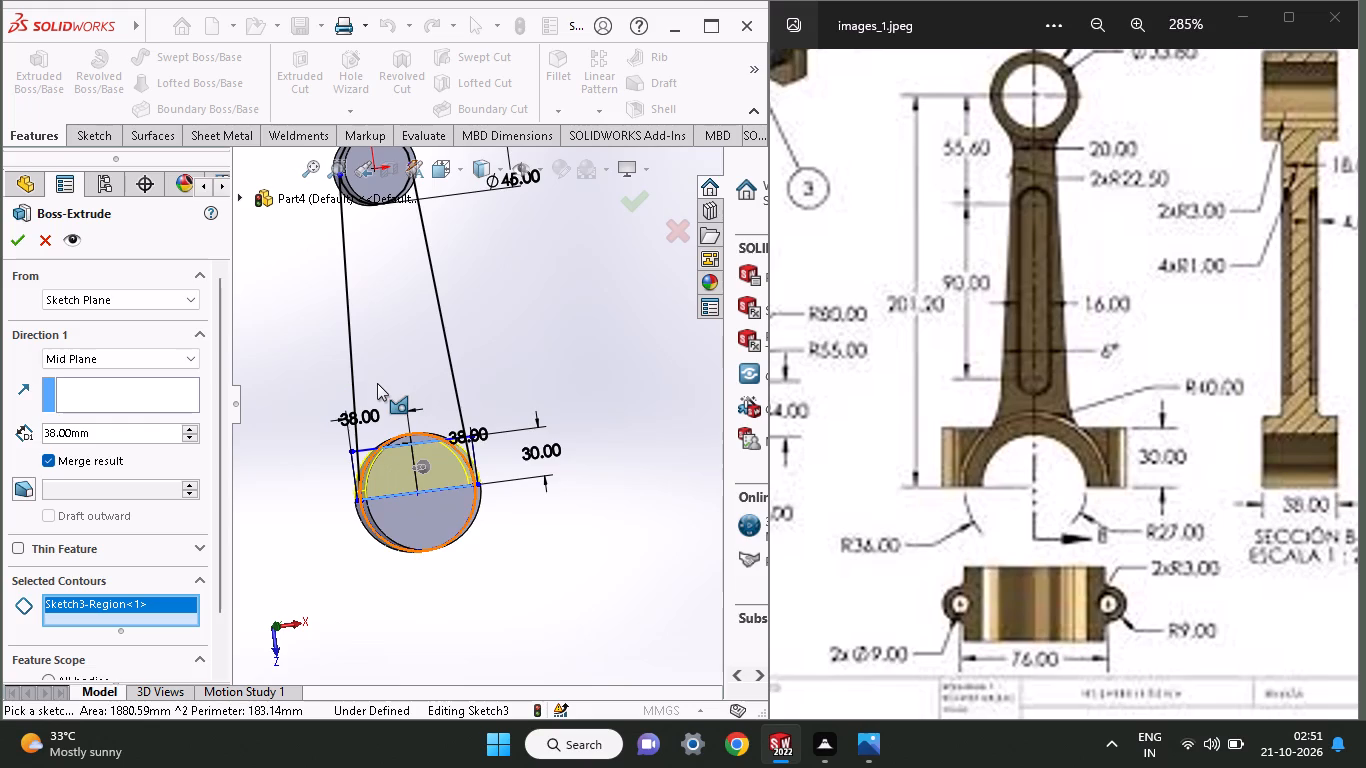
{"action": "scroll", "coordinate": [407, 439], "scroll_direction": "down", "scroll_amount": 8, "text": "ctrl"}
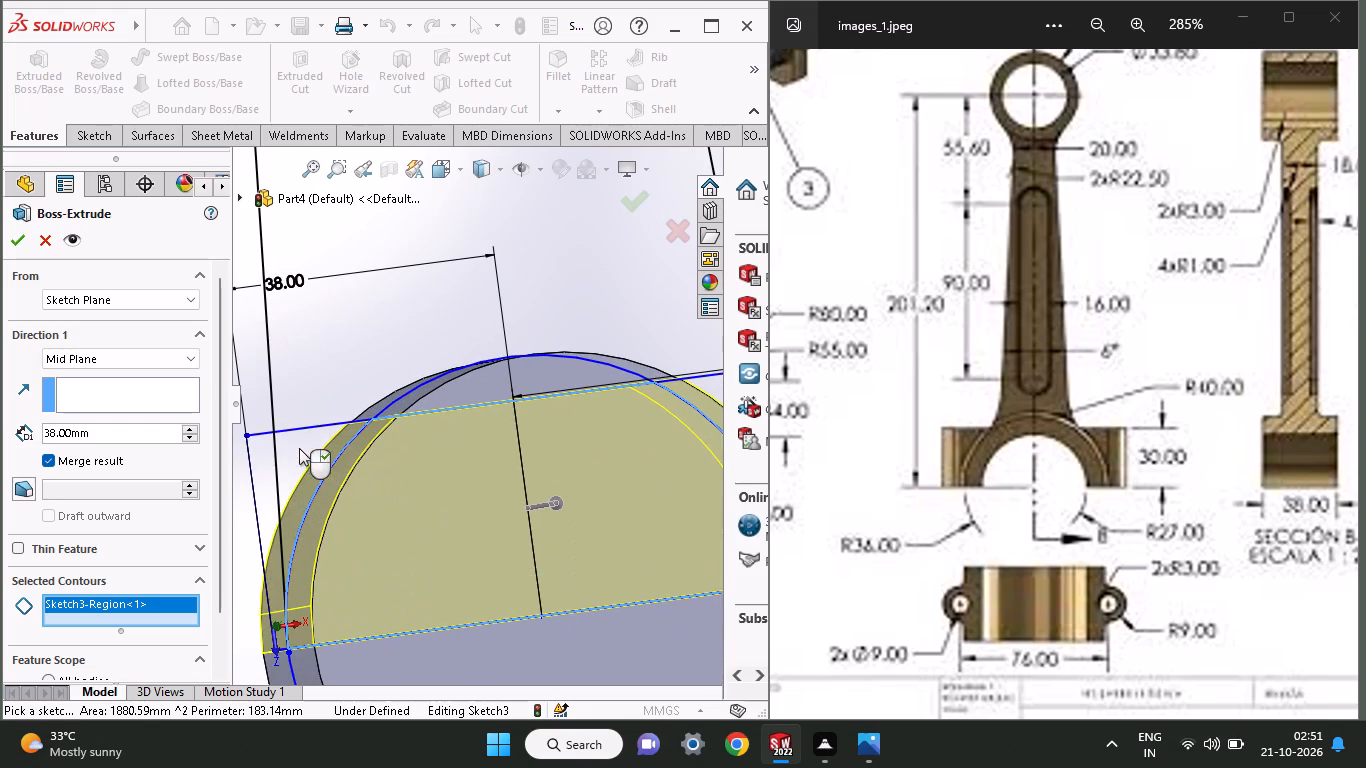
{"action": "left_click", "coordinate": [299, 448]}
{"action": "middle_click_drag", "start_coordinate": [589, 521], "coordinate": [478, 561]}
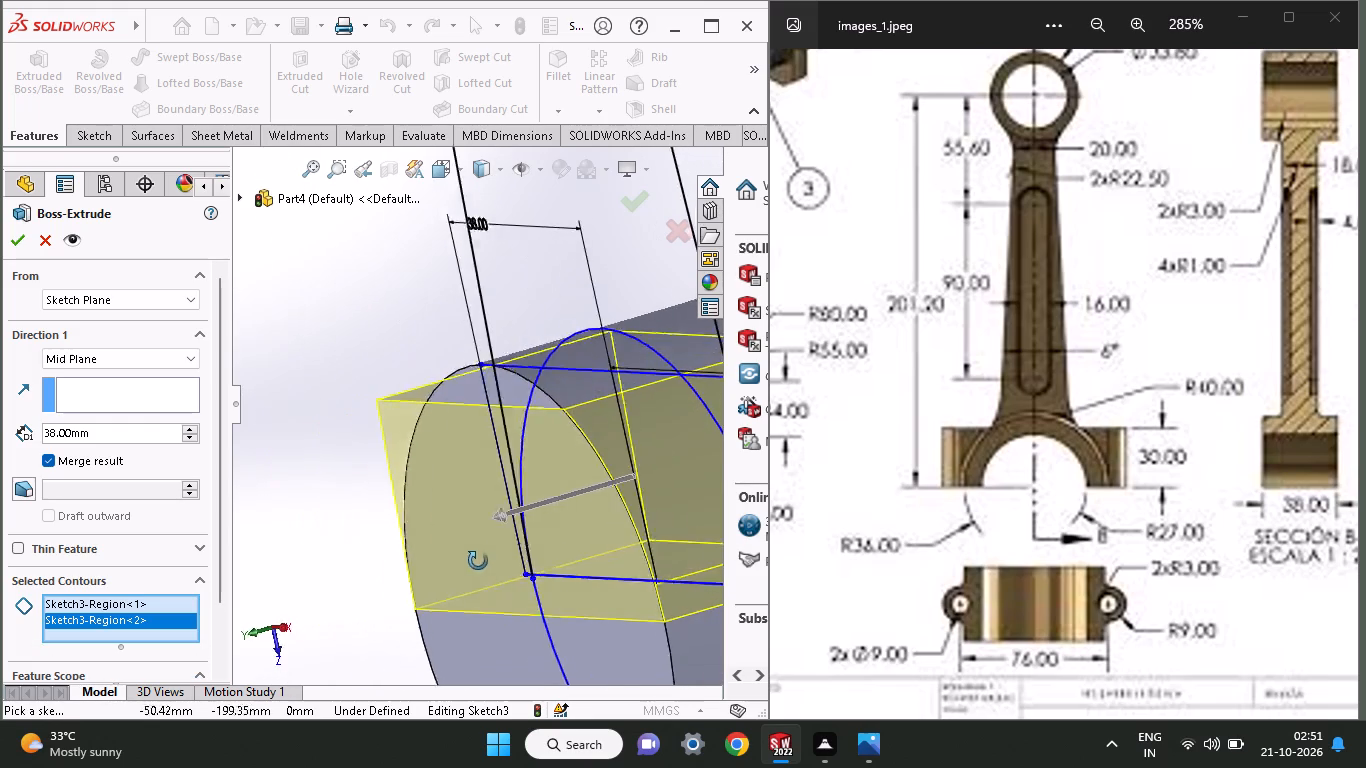
{"action": "middle_click_drag", "start_coordinate": [478, 561], "coordinate": [596, 541]}
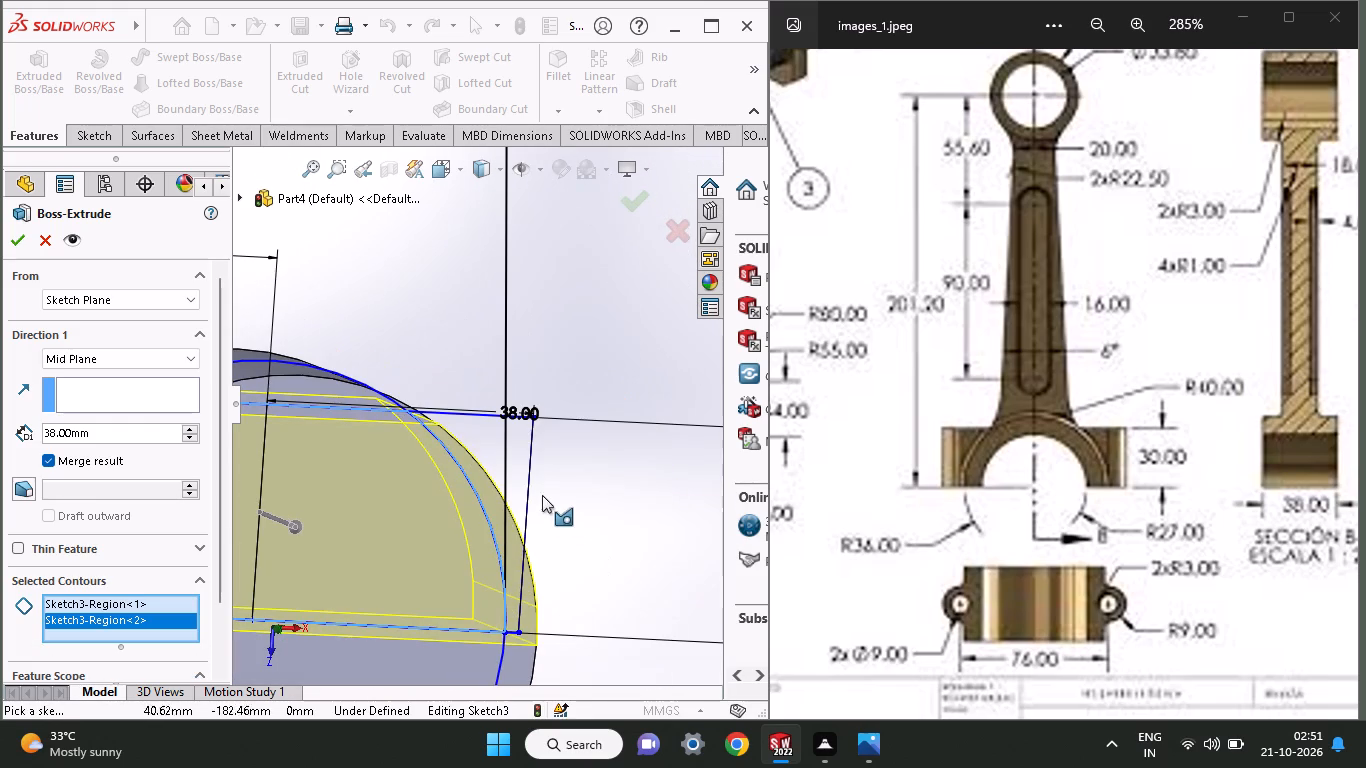
{"action": "left_click", "coordinate": [487, 451]}
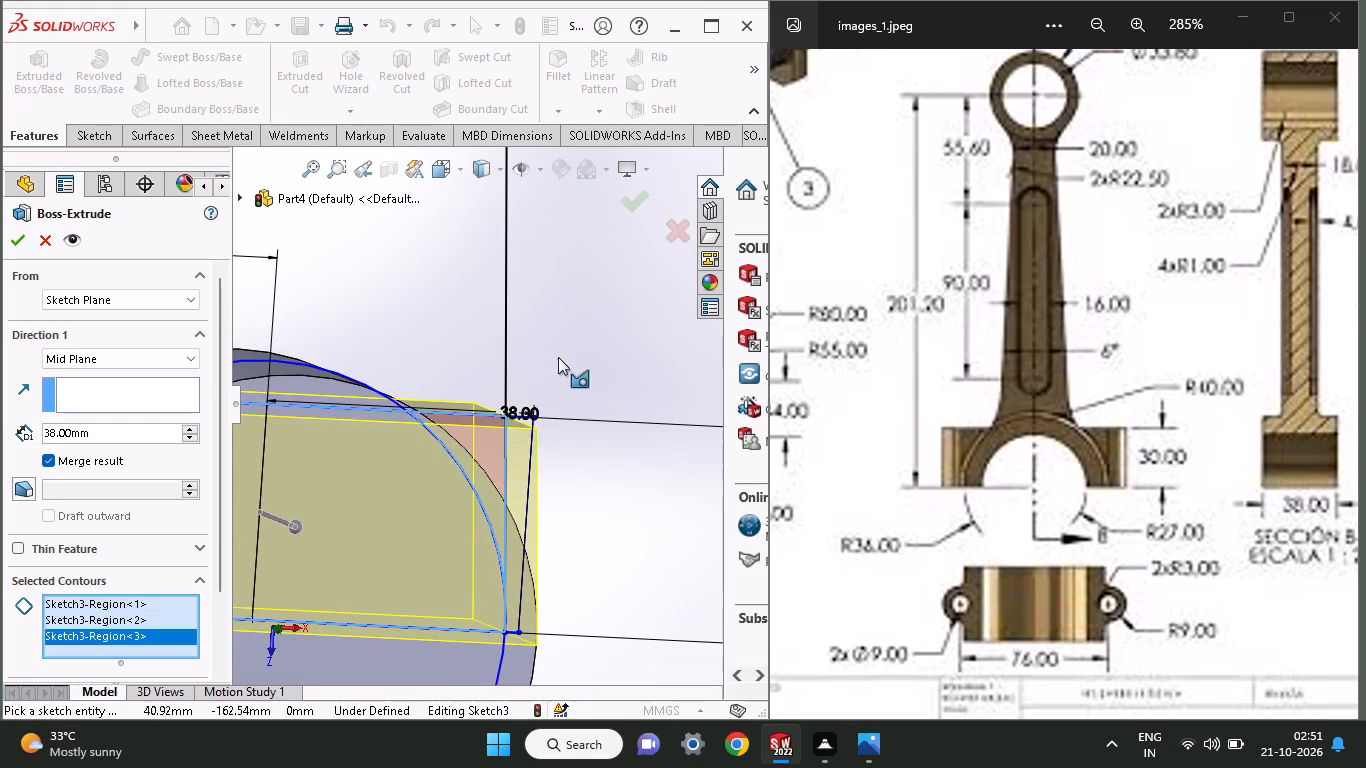
{"action": "middle_click_drag", "start_coordinate": [558, 357], "coordinate": [518, 384]}
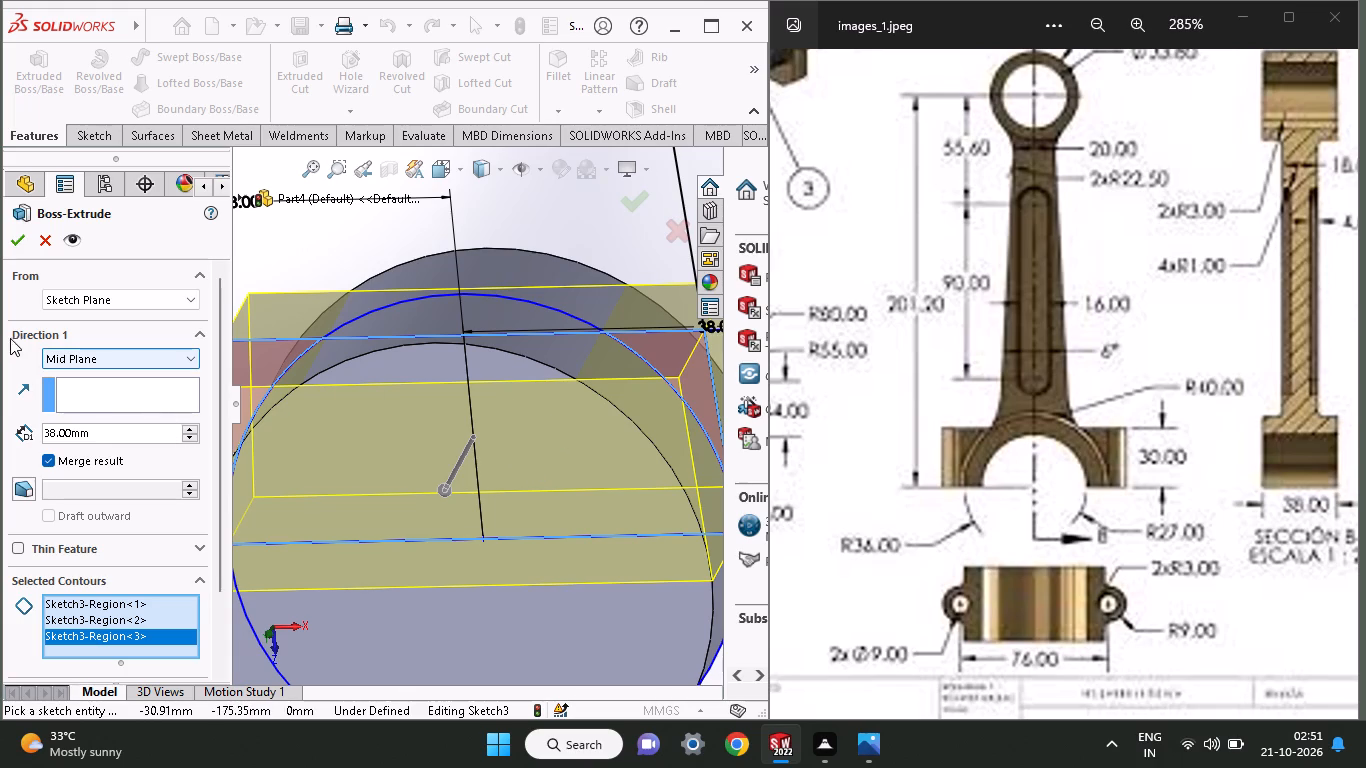
{"action": "left_click", "coordinate": [14, 246]}
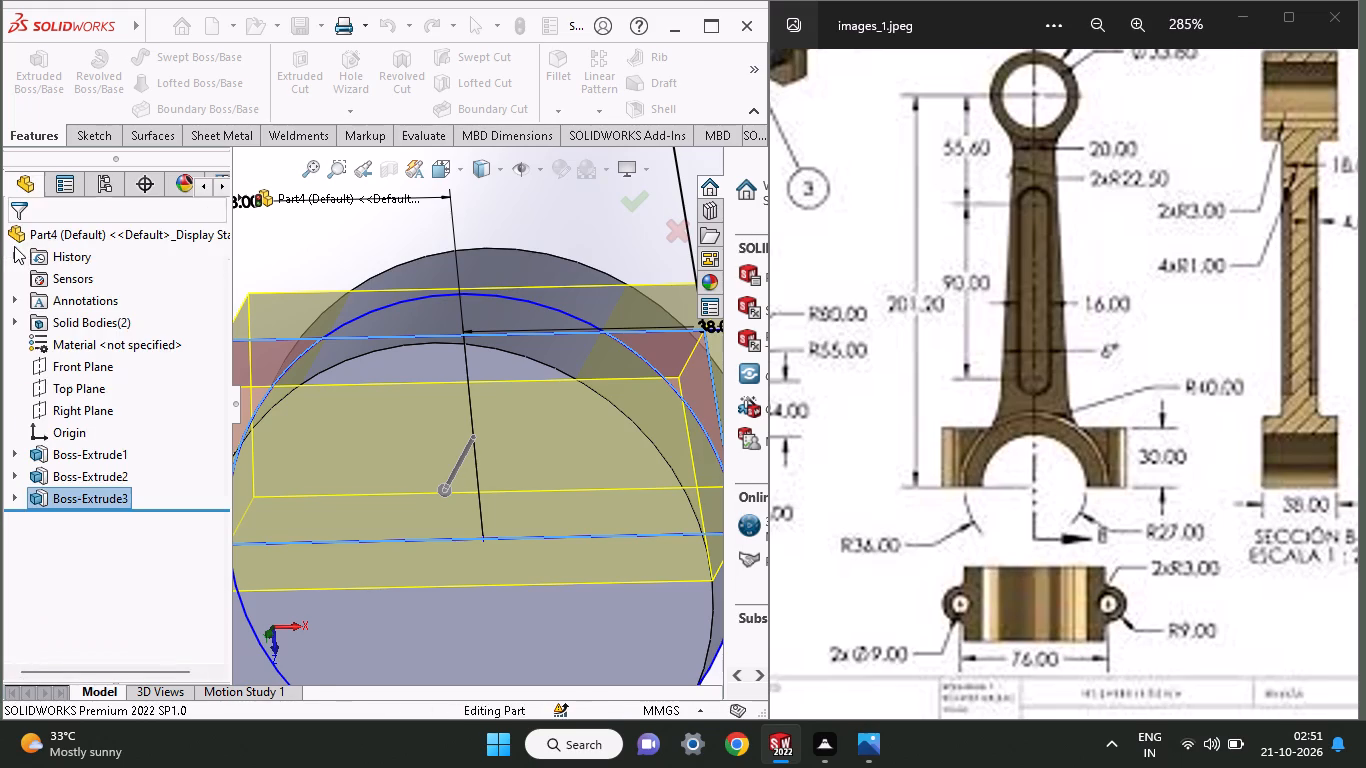
On the large end's flat circular face, sketch a corner rectangle about 92 by 45 mm enclosing the lower half of the circle.
{"action": "middle_click_drag", "start_coordinate": [599, 456], "coordinate": [606, 513]}
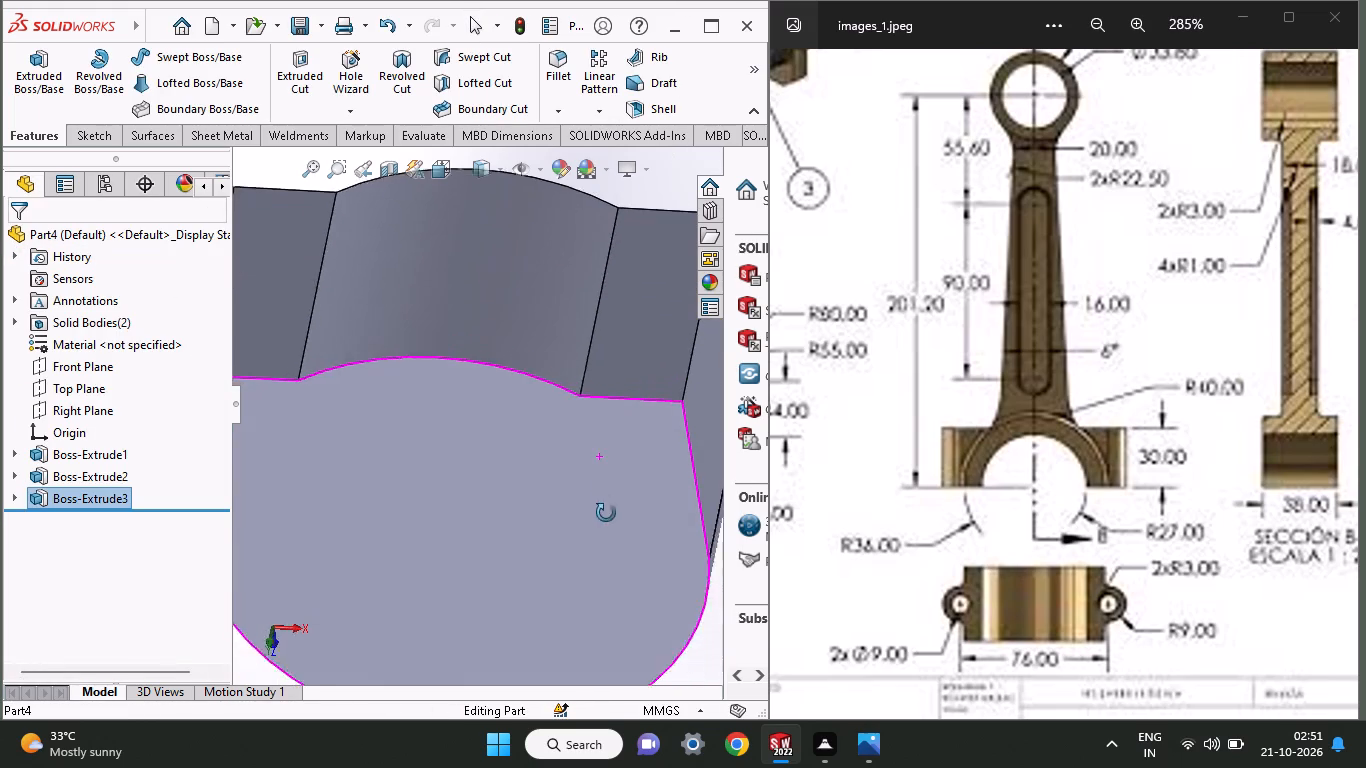
{"action": "middle_click_drag", "start_coordinate": [606, 513], "coordinate": [598, 581]}
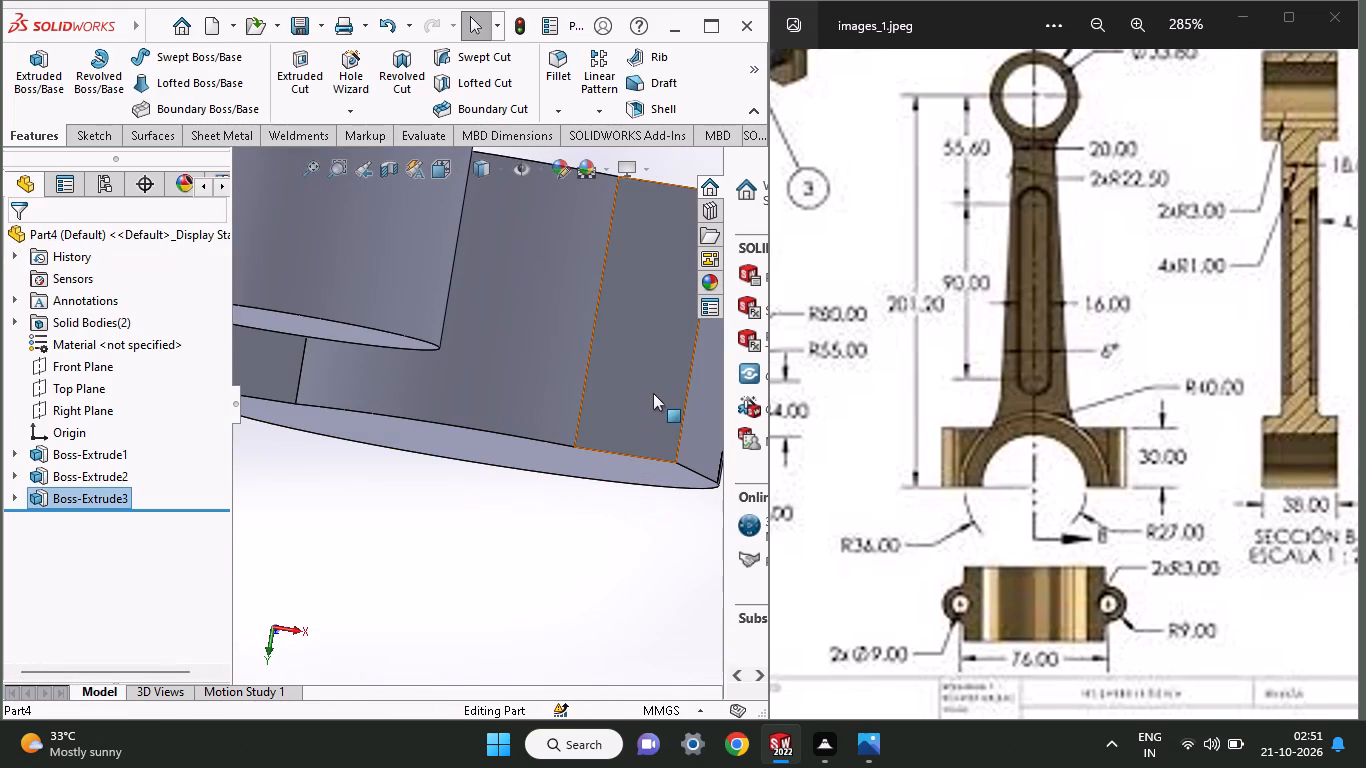
{"action": "left_click", "coordinate": [653, 393]}
{"action": "left_click", "coordinate": [638, 530]}
{"action": "middle_click_drag", "start_coordinate": [639, 519], "coordinate": [681, 303]}
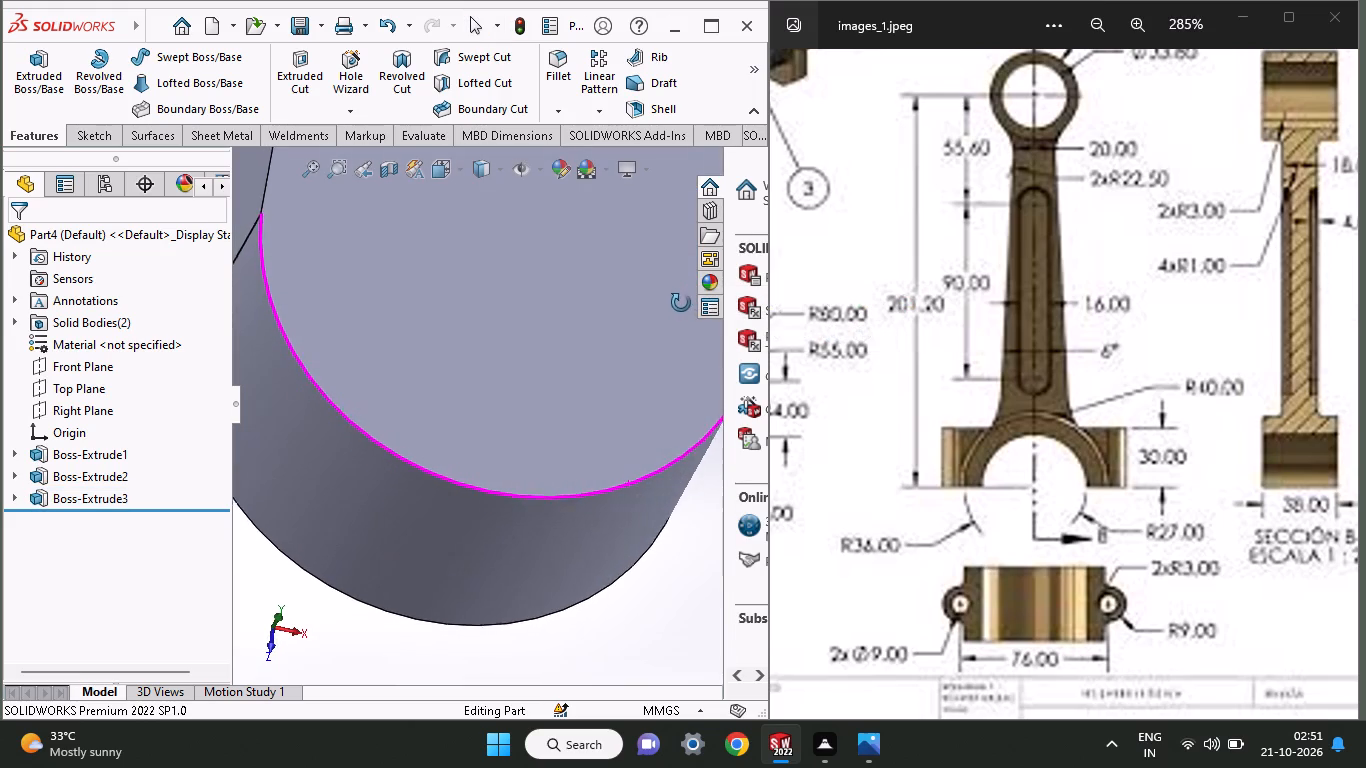
{"action": "middle_click_drag", "start_coordinate": [681, 303], "coordinate": [673, 307]}
{"action": "left_click", "coordinate": [469, 338]}
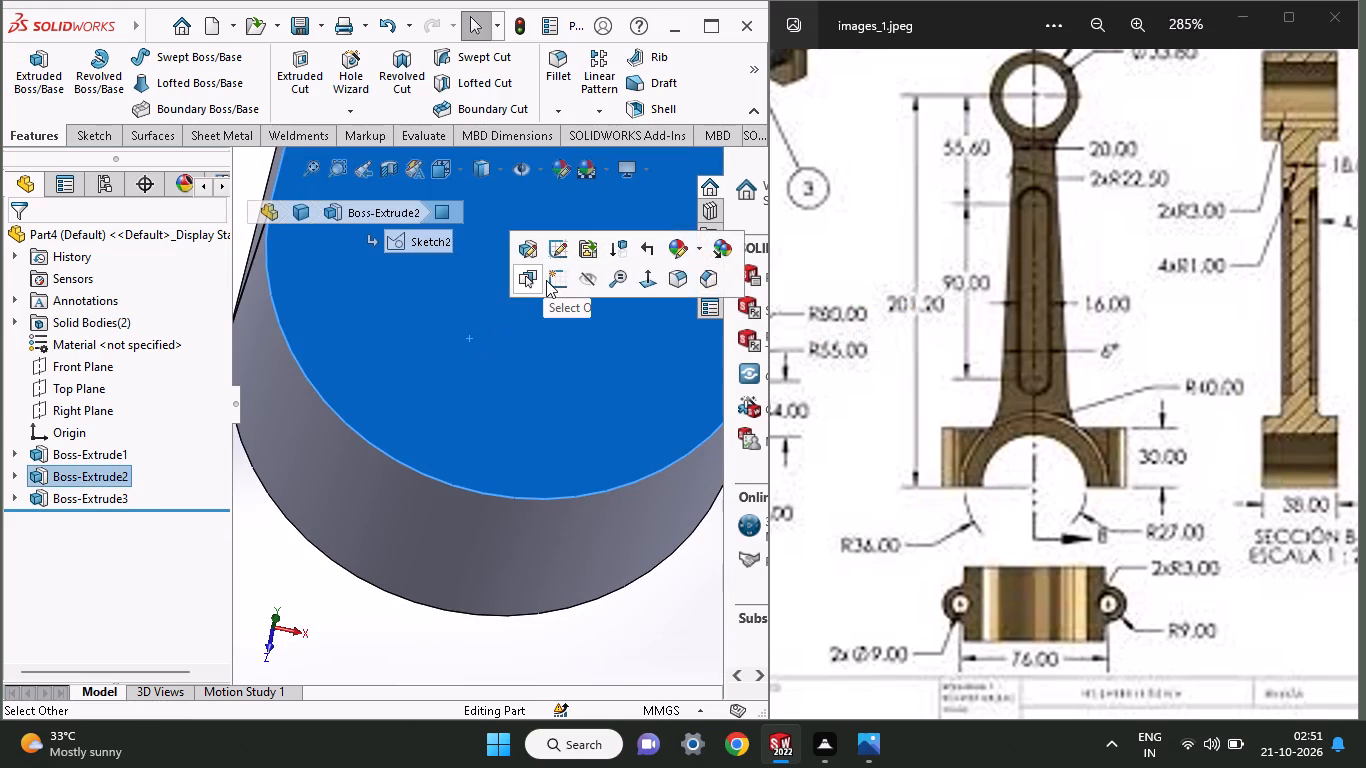
{"action": "left_click", "coordinate": [548, 285]}
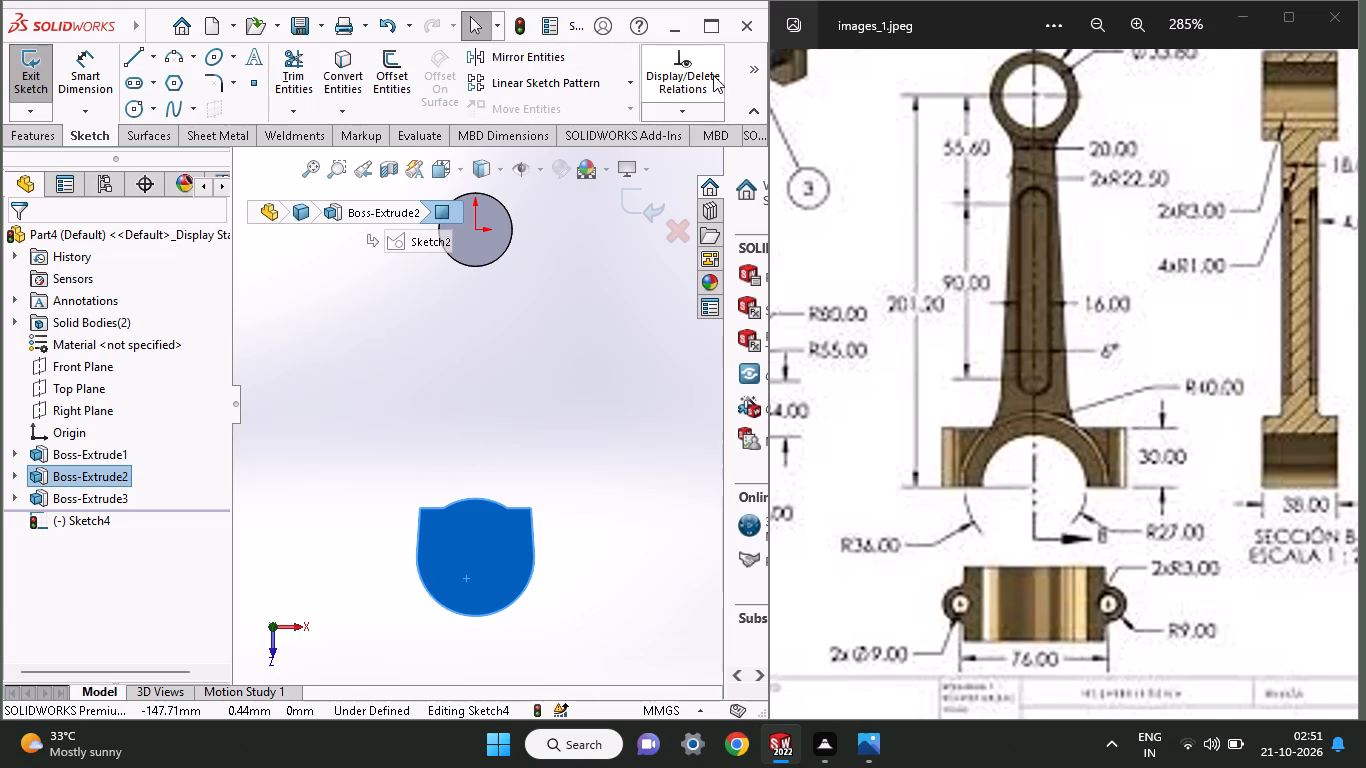
{"action": "left_click", "coordinate": [745, 65]}
{"action": "left_click", "coordinate": [640, 140]}
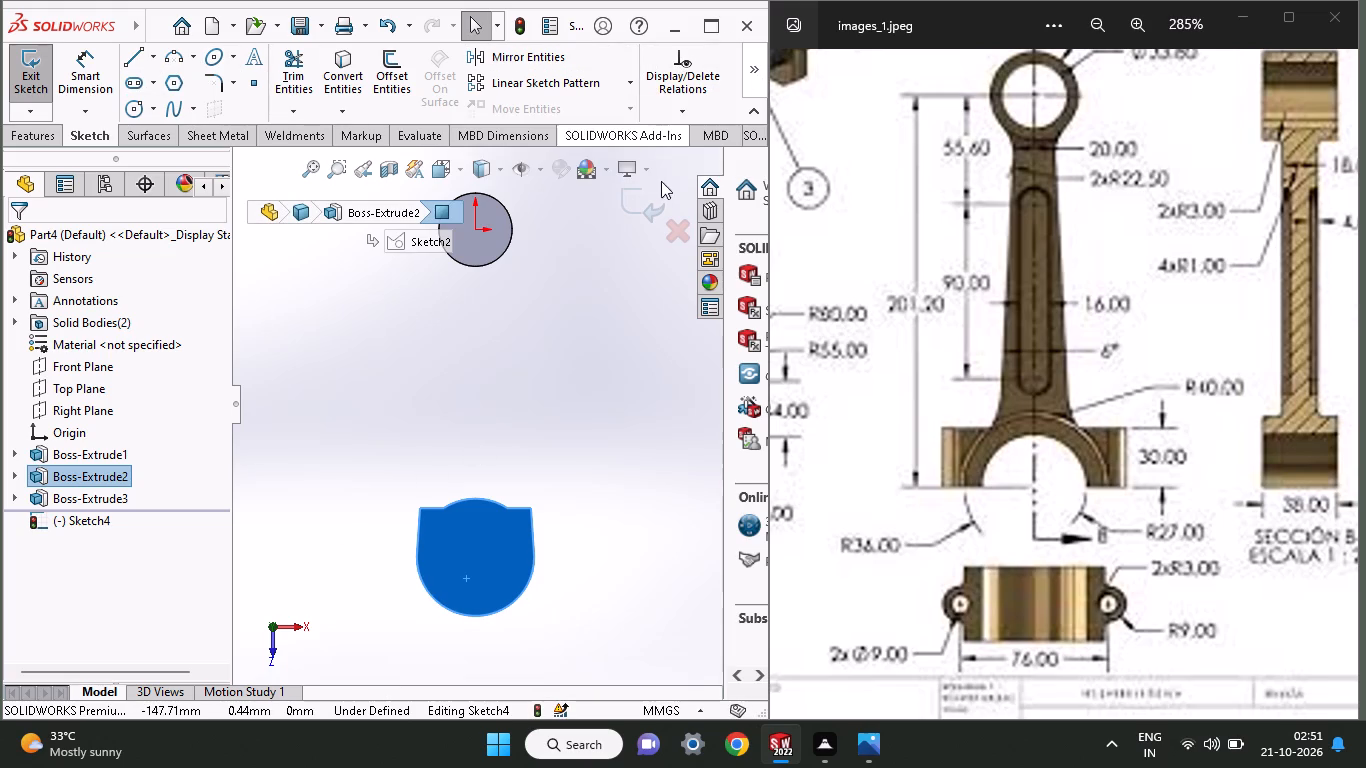
{"action": "left_click", "coordinate": [421, 557]}
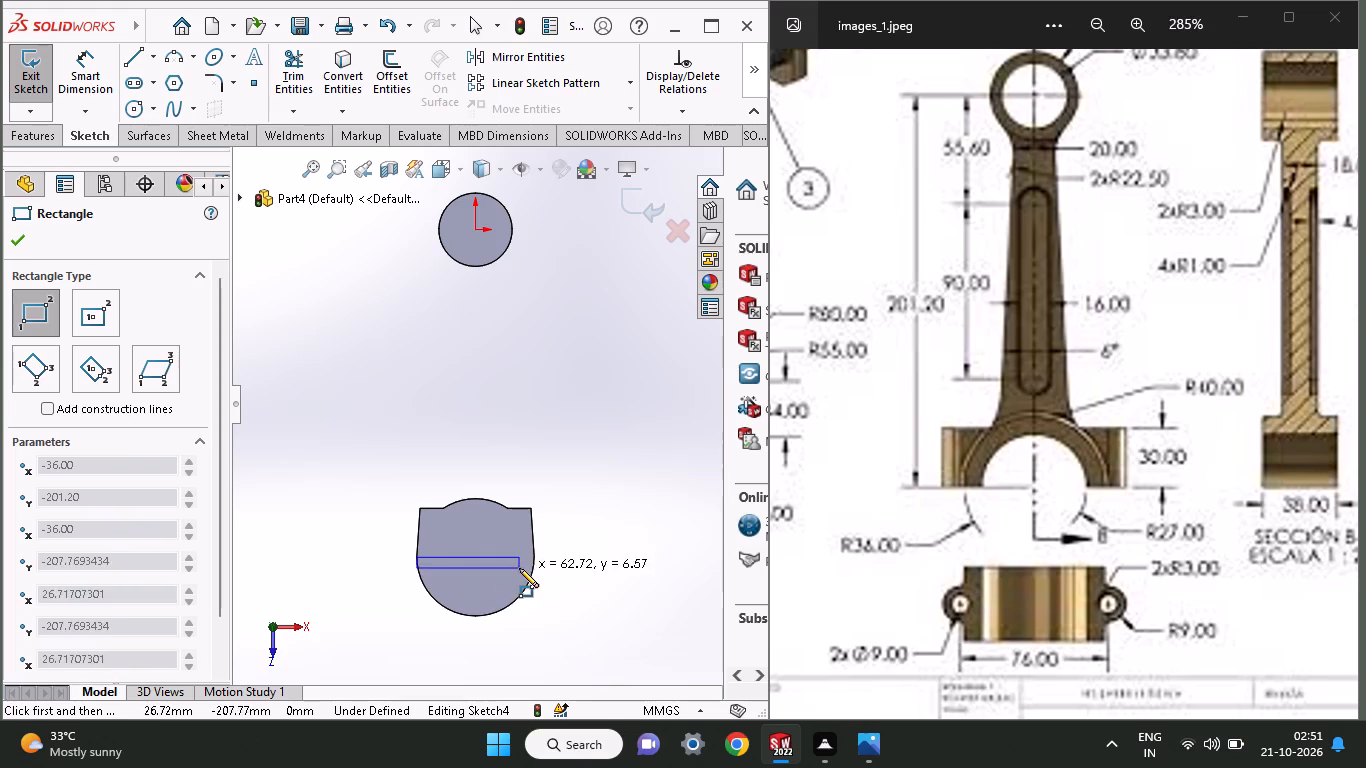
{"action": "left_click", "coordinate": [567, 631]}
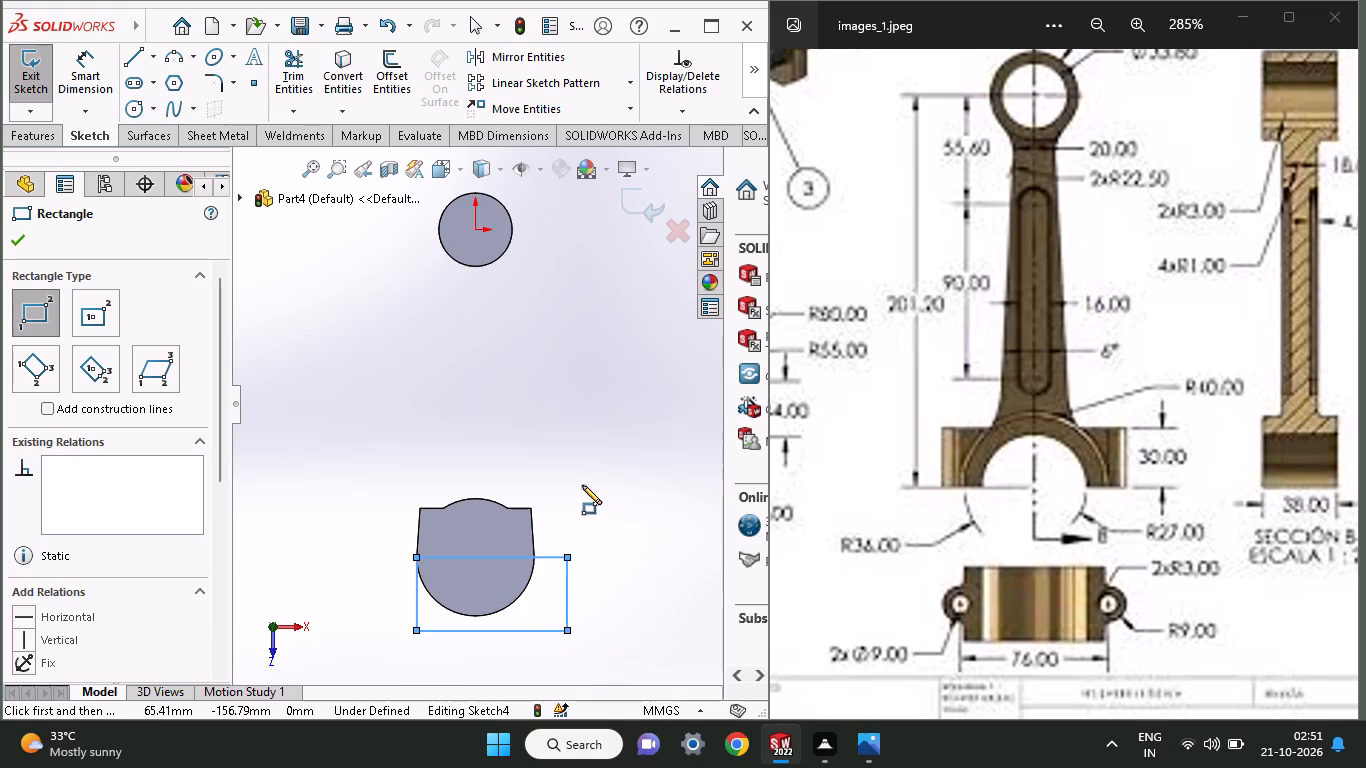
Undo the corner rectangle, its face sketch and the 38 mm extrusion, returning to the large end's profile sketch.
{"action": "middle_click_drag", "start_coordinate": [582, 485], "coordinate": [392, 574]}
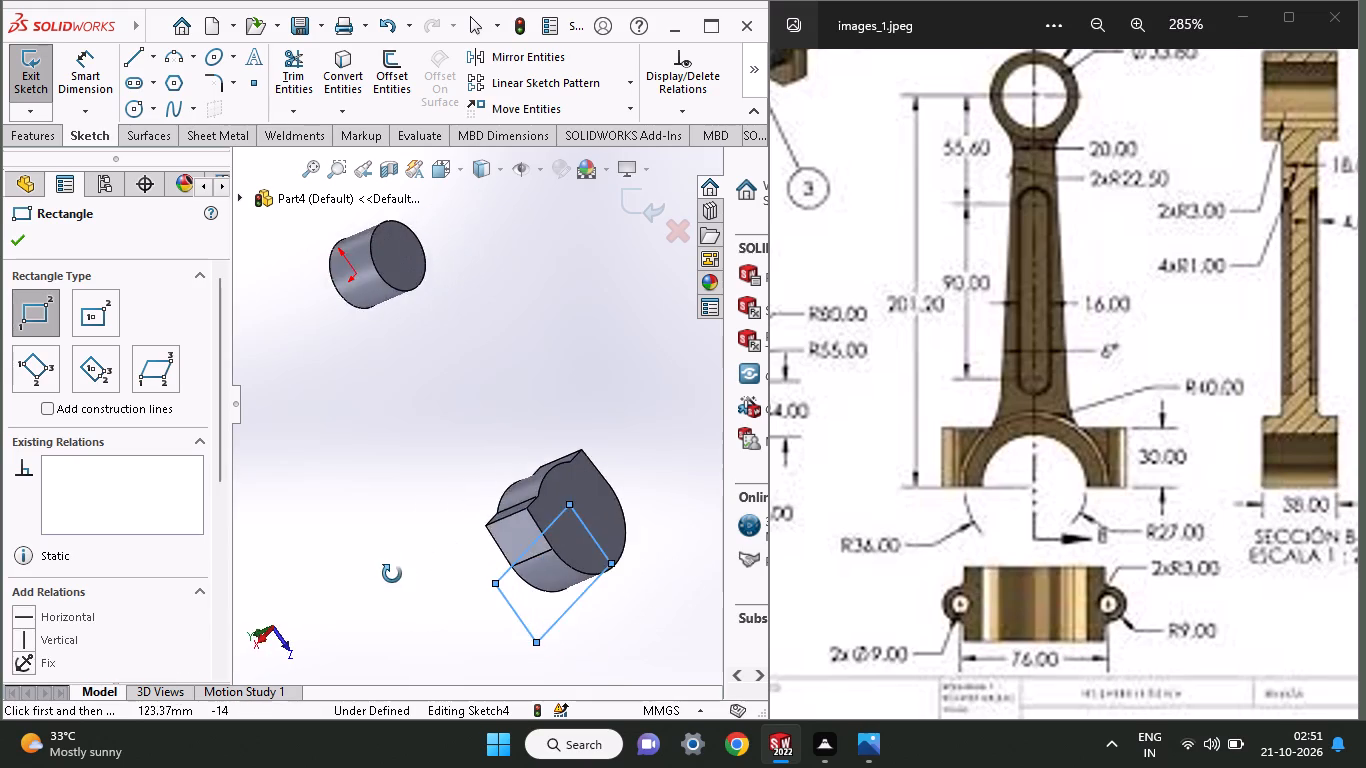
{"action": "middle_click_drag", "start_coordinate": [392, 574], "coordinate": [534, 478]}
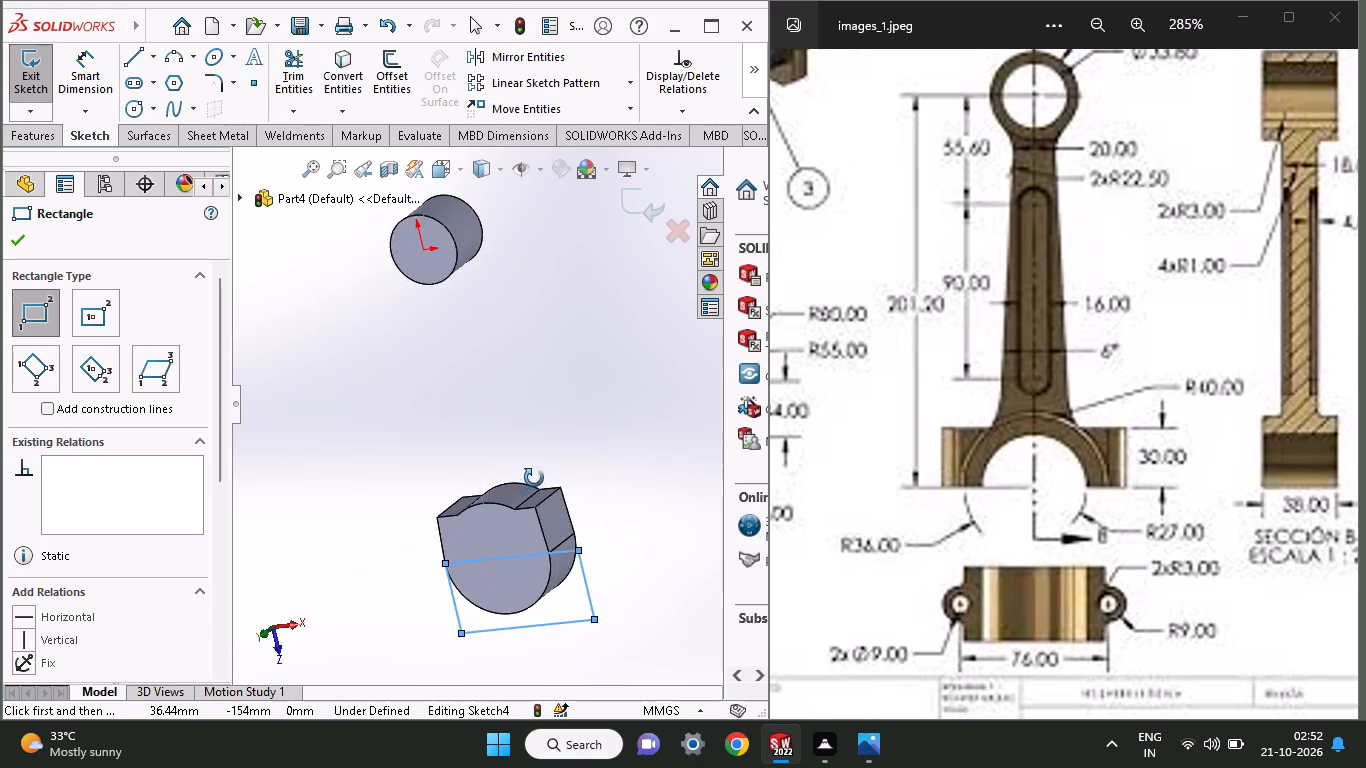
{"action": "middle_click_drag", "start_coordinate": [534, 478], "coordinate": [569, 441]}
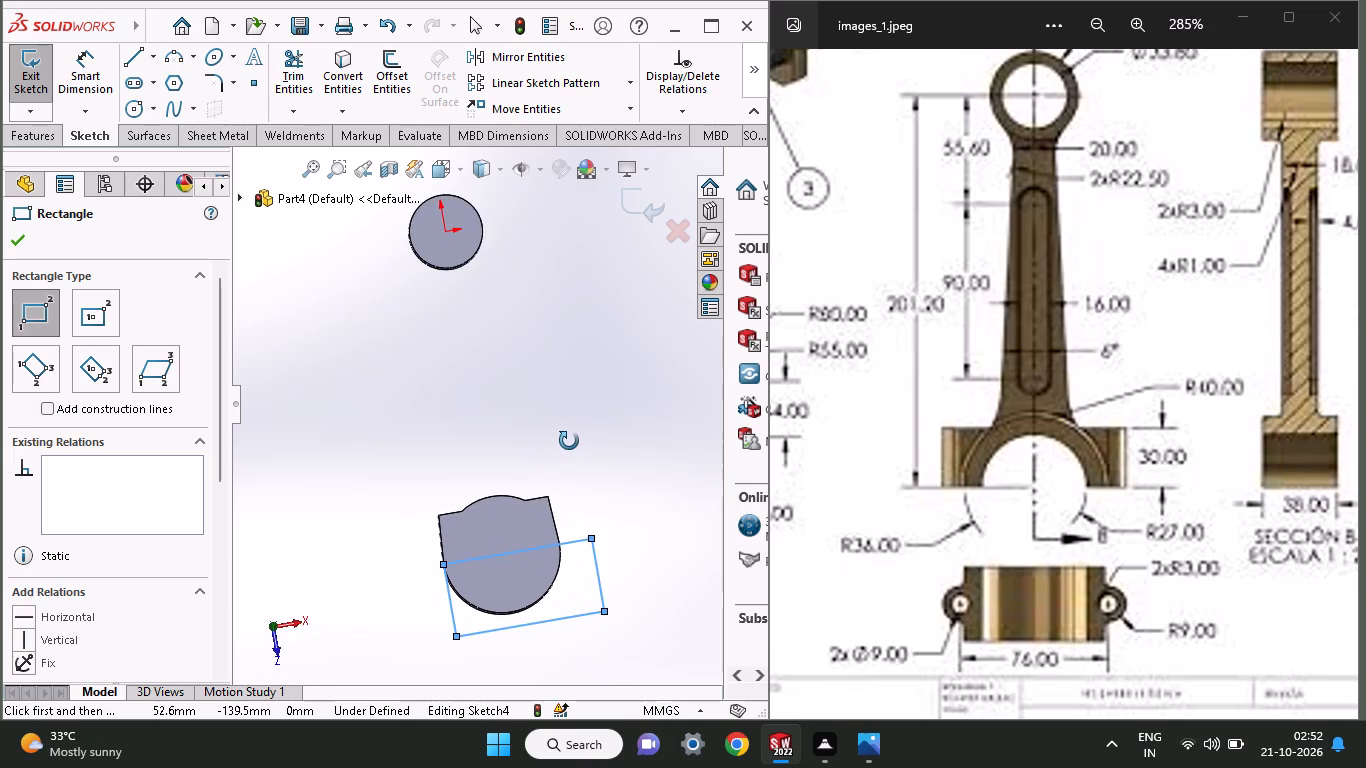
{"action": "middle_click_drag", "start_coordinate": [569, 441], "coordinate": [558, 445]}
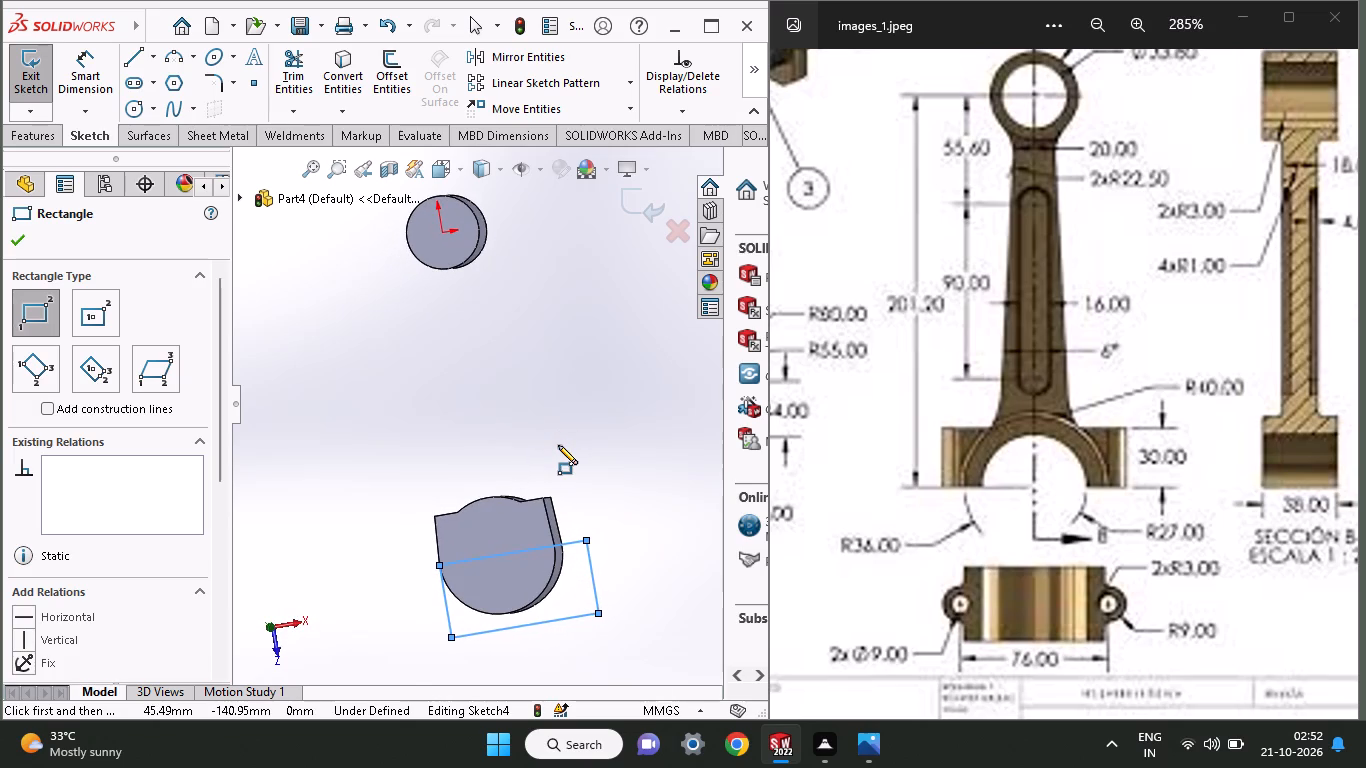
{"action": "key", "text": "ctrl+z"}
{"action": "key", "text": "ctrl+z"}
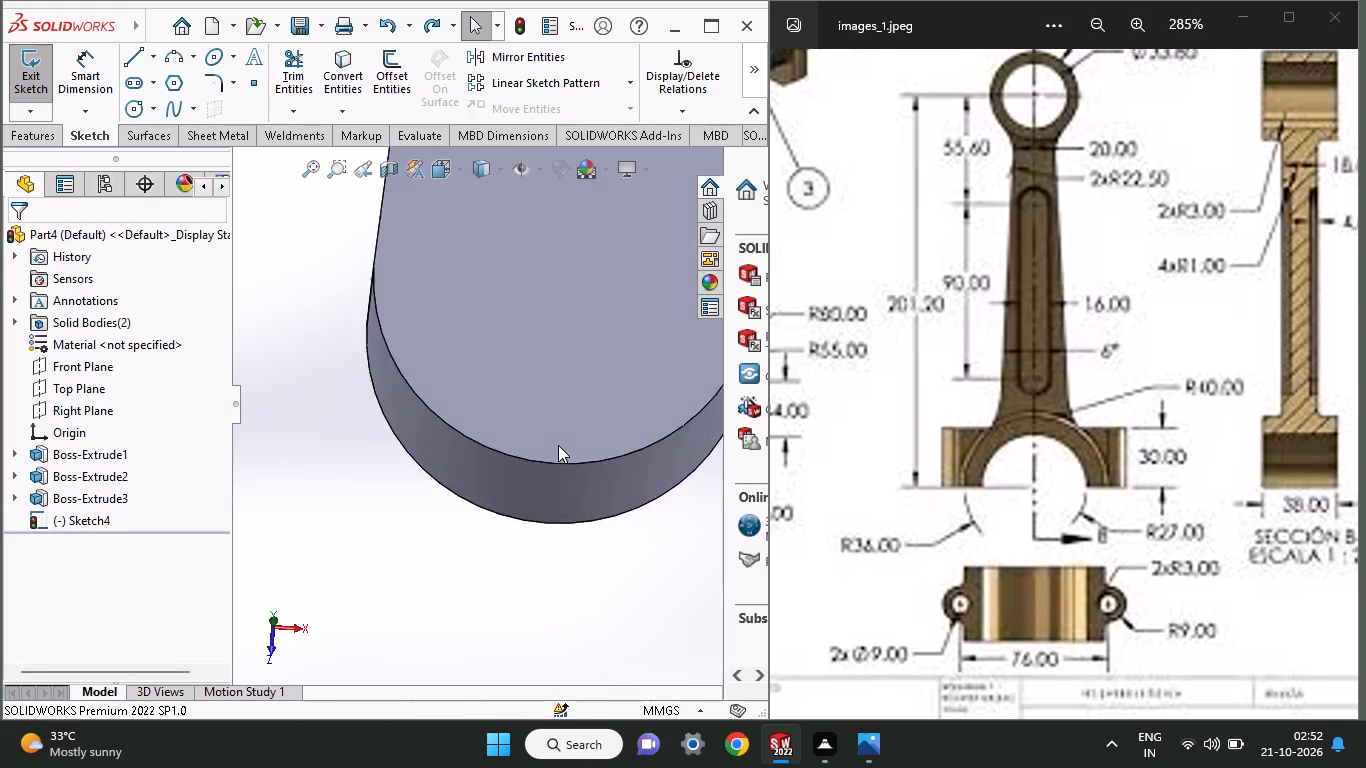
{"action": "key", "text": "ctrl+z"}
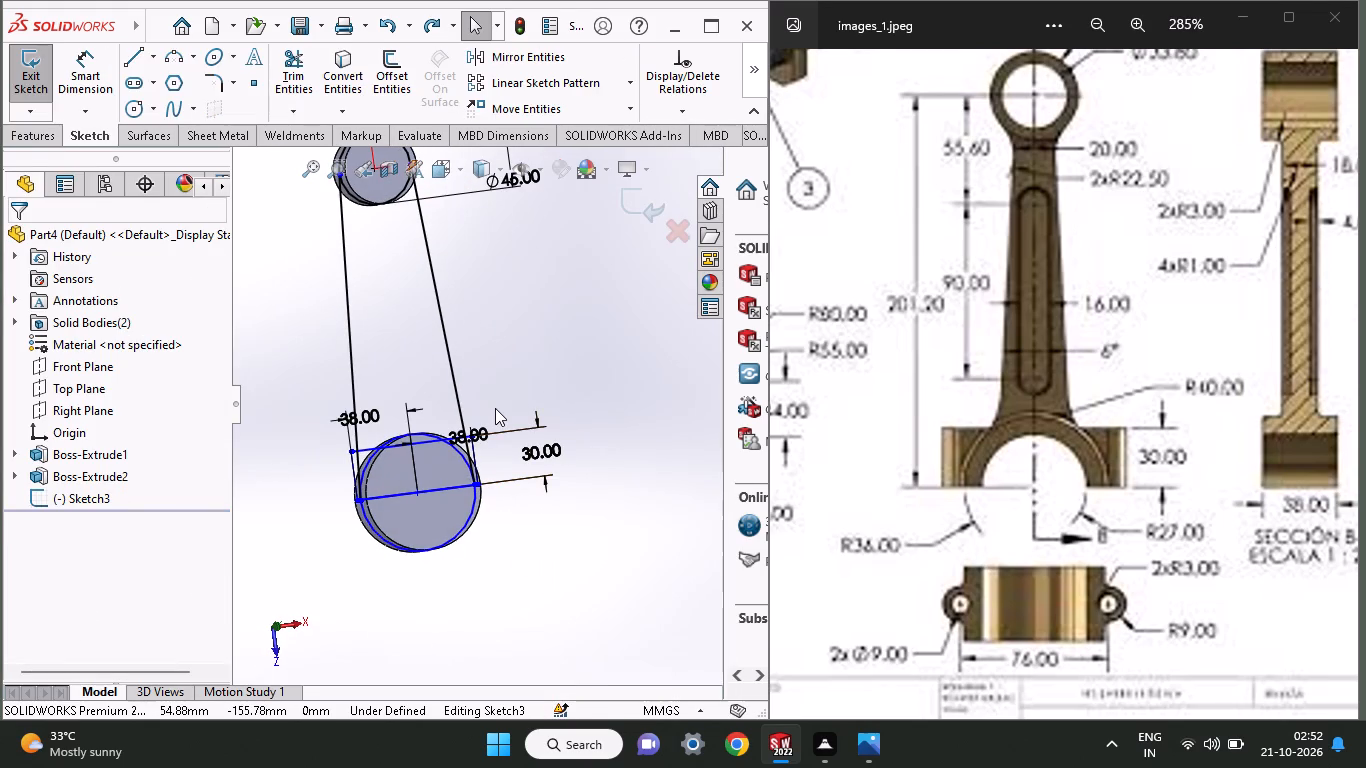
Power trim the lower arc of the large-end circle below the rectangle's bottom line.
{"action": "left_click", "coordinate": [286, 77]}
{"action": "left_click_drag", "start_coordinate": [434, 526], "coordinate": [388, 558]}
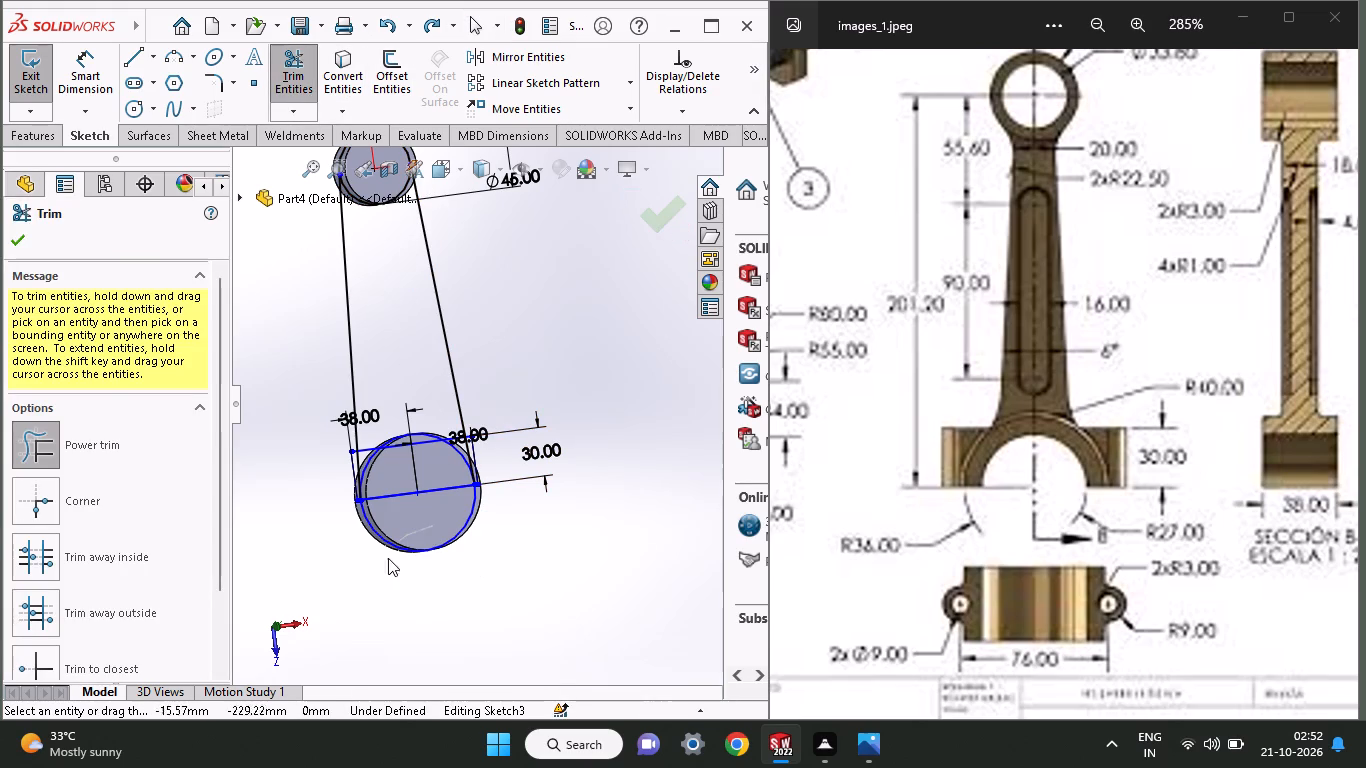
{"action": "left_click_drag", "start_coordinate": [388, 558], "coordinate": [370, 567]}
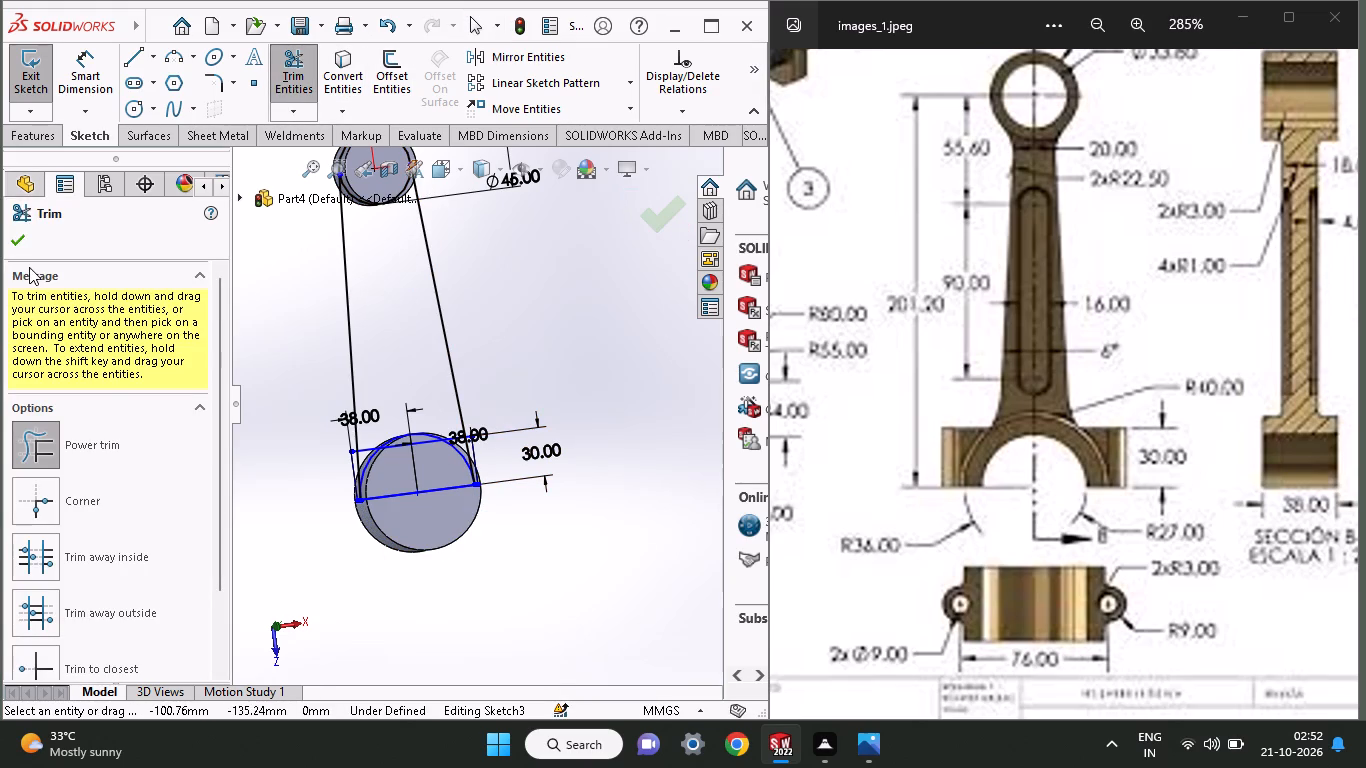
{"action": "left_click", "coordinate": [9, 233]}
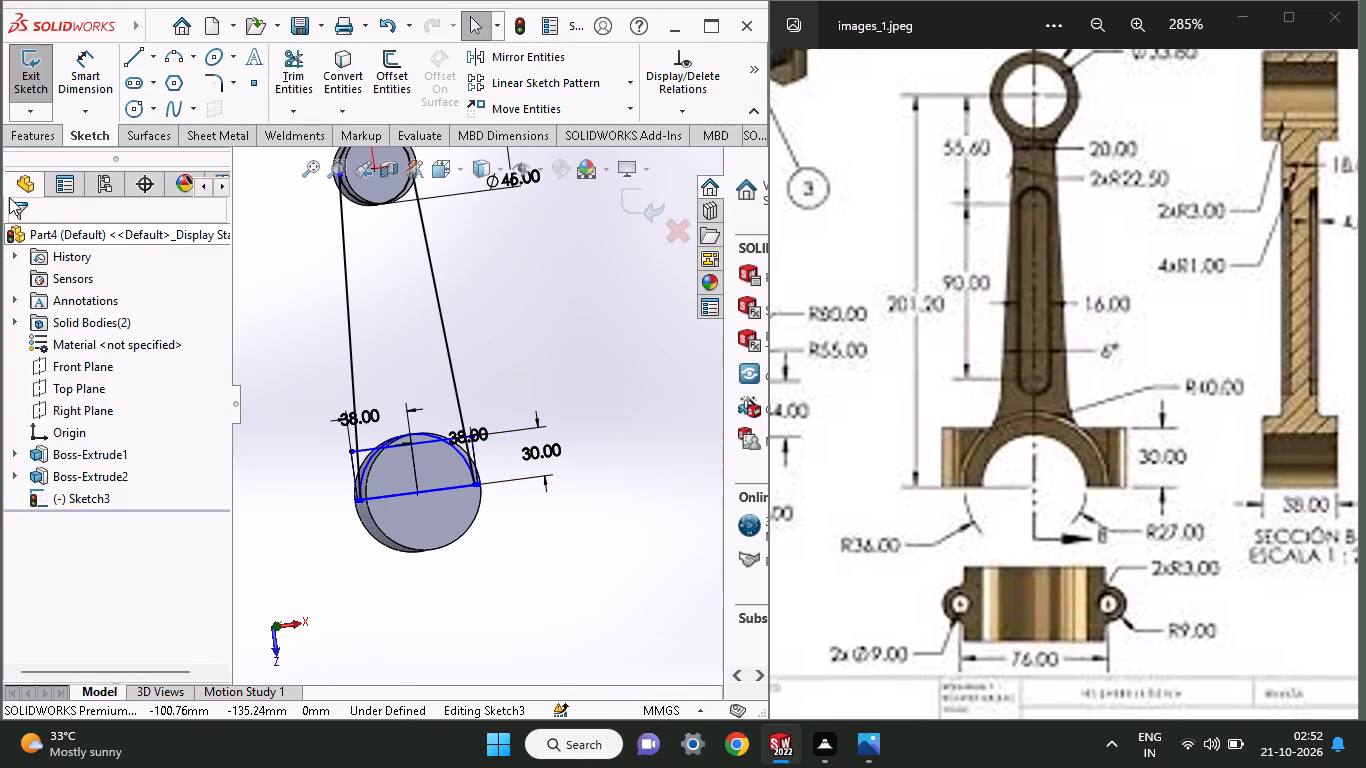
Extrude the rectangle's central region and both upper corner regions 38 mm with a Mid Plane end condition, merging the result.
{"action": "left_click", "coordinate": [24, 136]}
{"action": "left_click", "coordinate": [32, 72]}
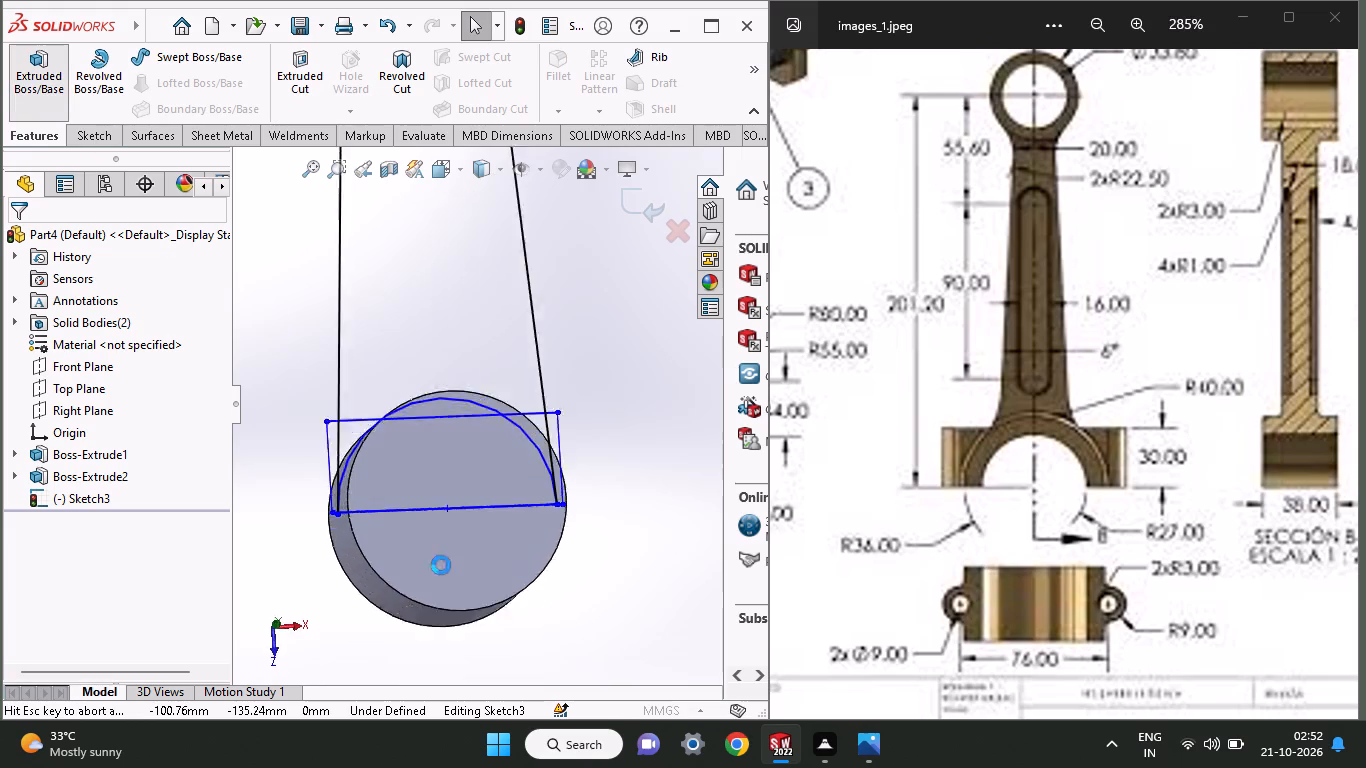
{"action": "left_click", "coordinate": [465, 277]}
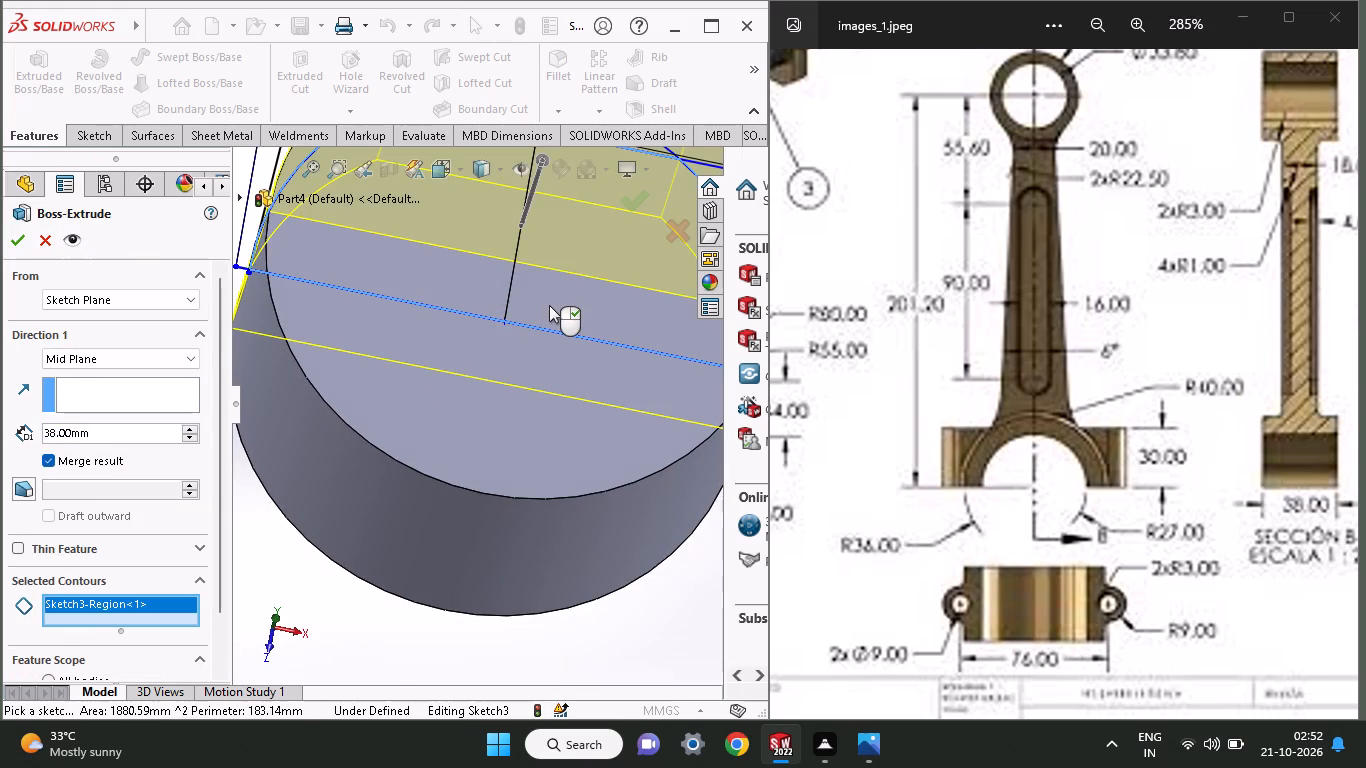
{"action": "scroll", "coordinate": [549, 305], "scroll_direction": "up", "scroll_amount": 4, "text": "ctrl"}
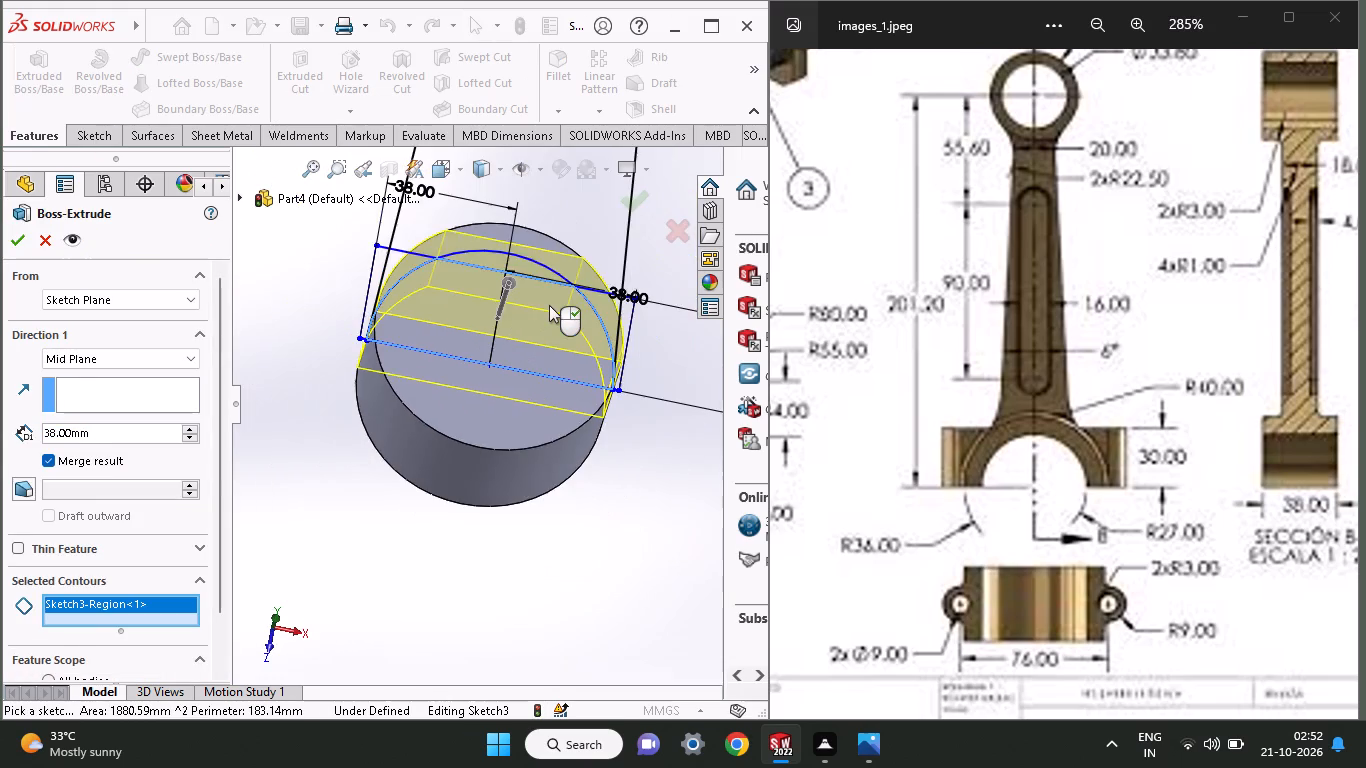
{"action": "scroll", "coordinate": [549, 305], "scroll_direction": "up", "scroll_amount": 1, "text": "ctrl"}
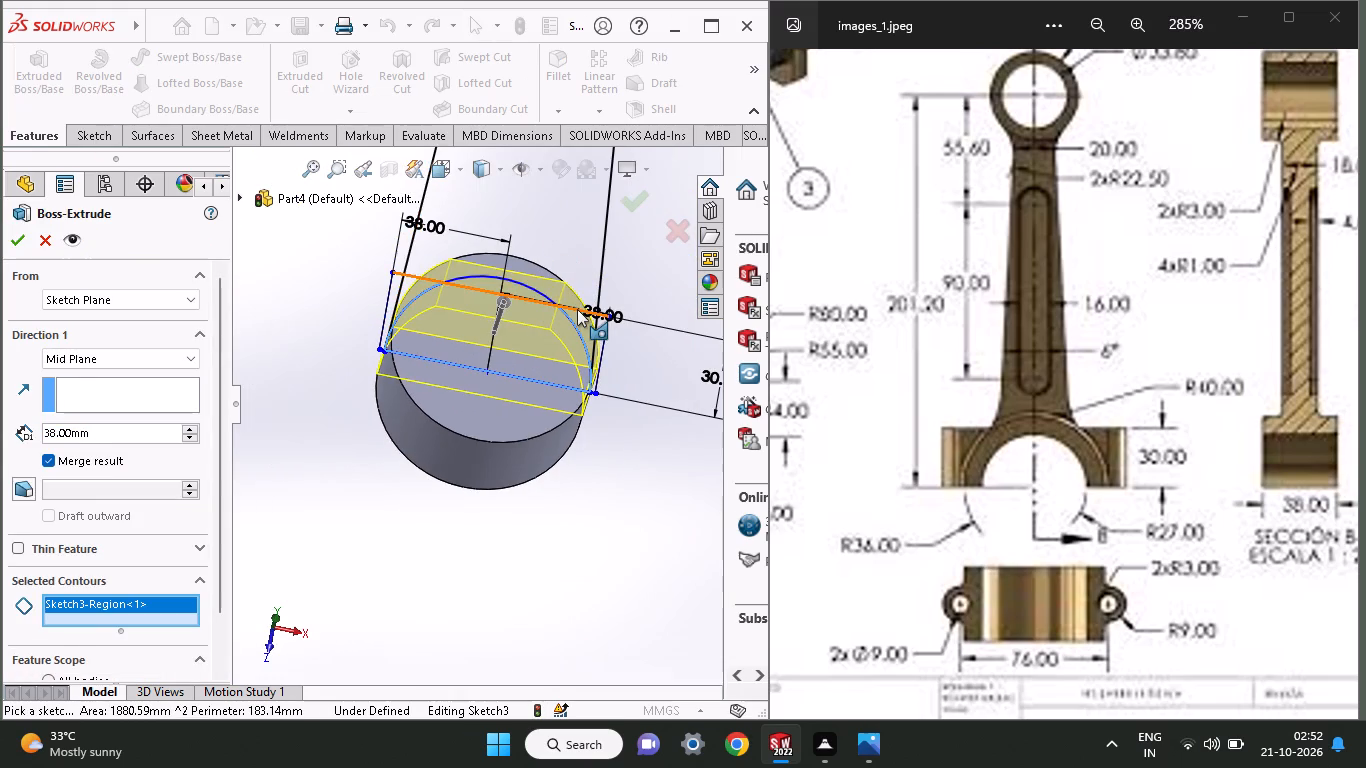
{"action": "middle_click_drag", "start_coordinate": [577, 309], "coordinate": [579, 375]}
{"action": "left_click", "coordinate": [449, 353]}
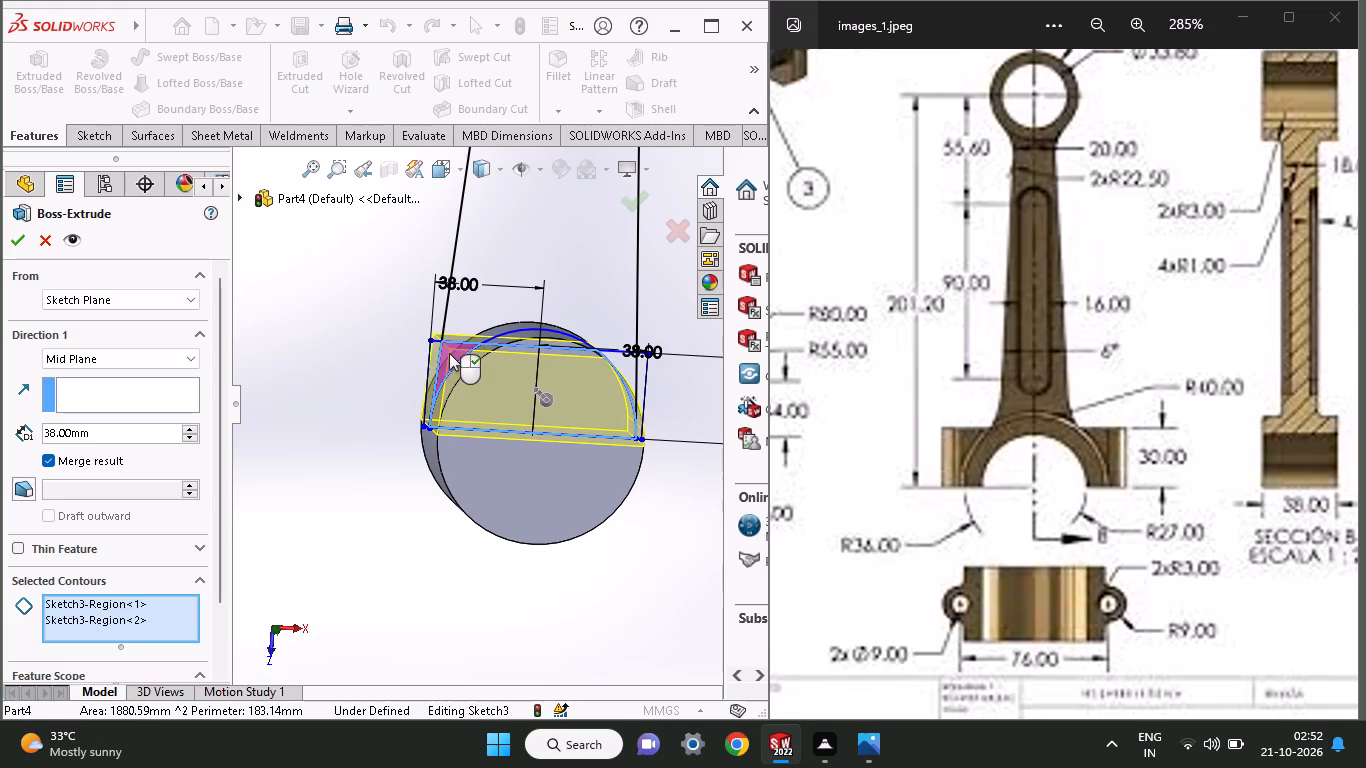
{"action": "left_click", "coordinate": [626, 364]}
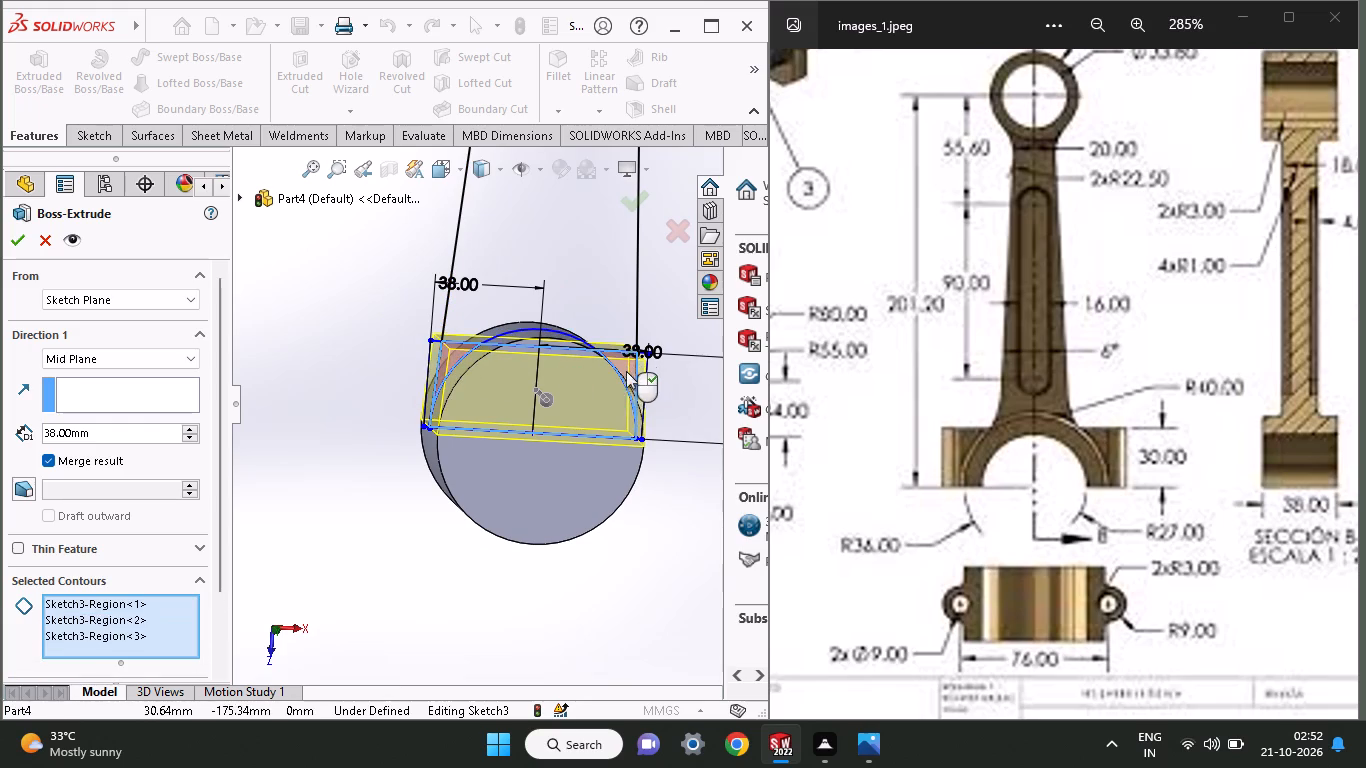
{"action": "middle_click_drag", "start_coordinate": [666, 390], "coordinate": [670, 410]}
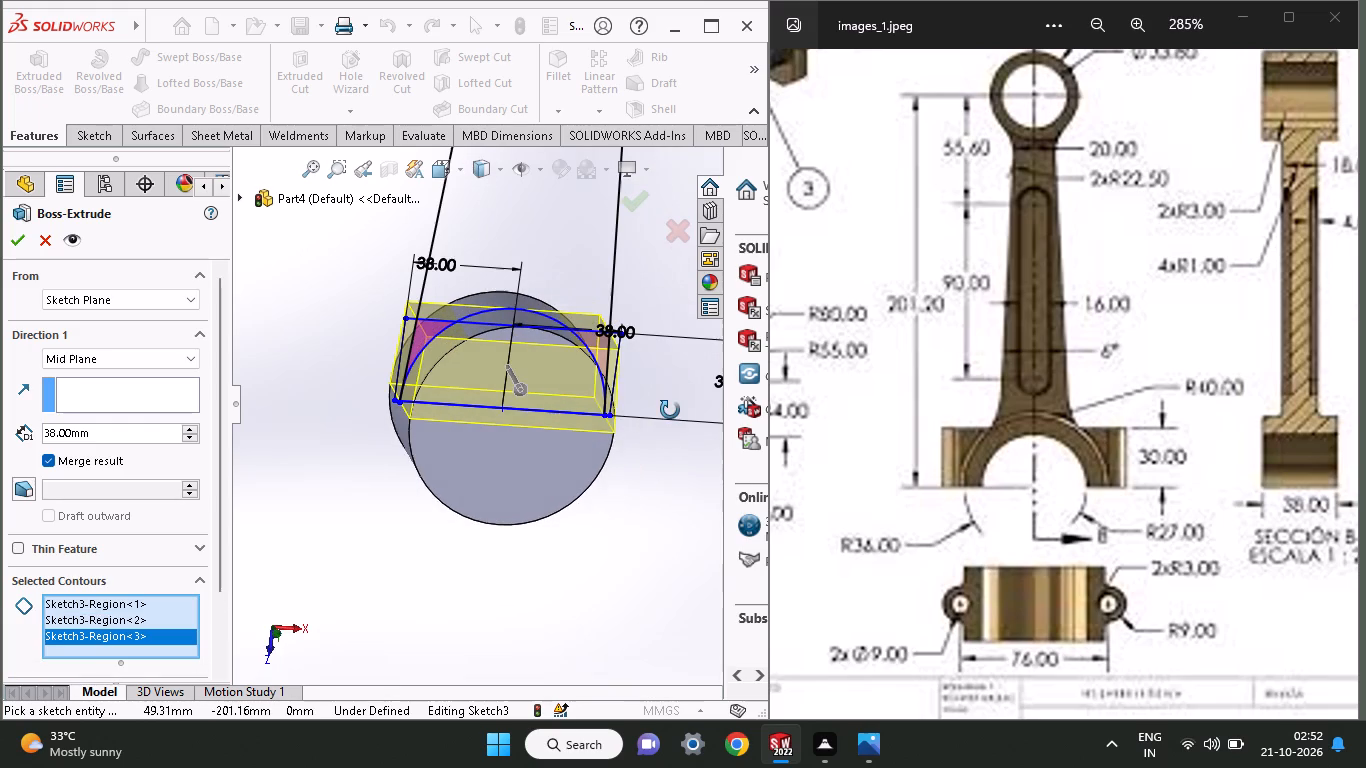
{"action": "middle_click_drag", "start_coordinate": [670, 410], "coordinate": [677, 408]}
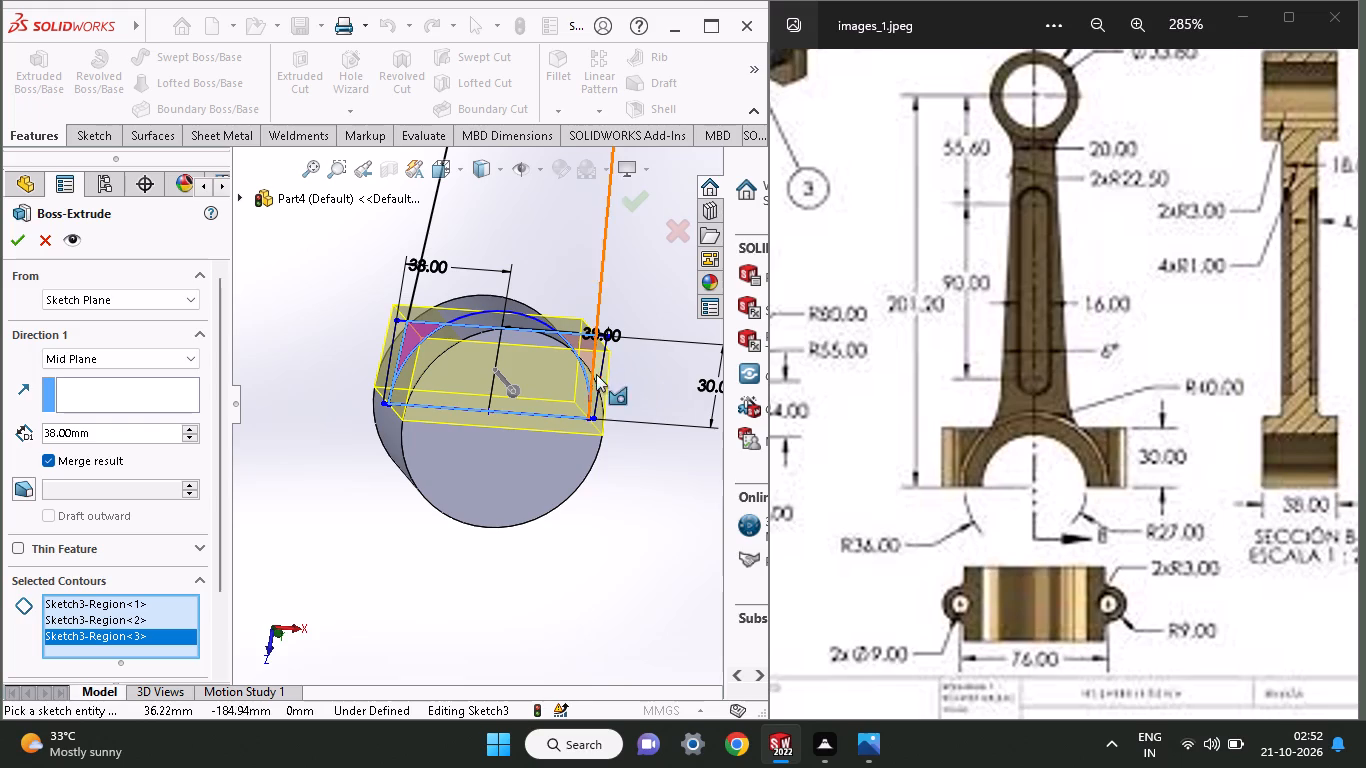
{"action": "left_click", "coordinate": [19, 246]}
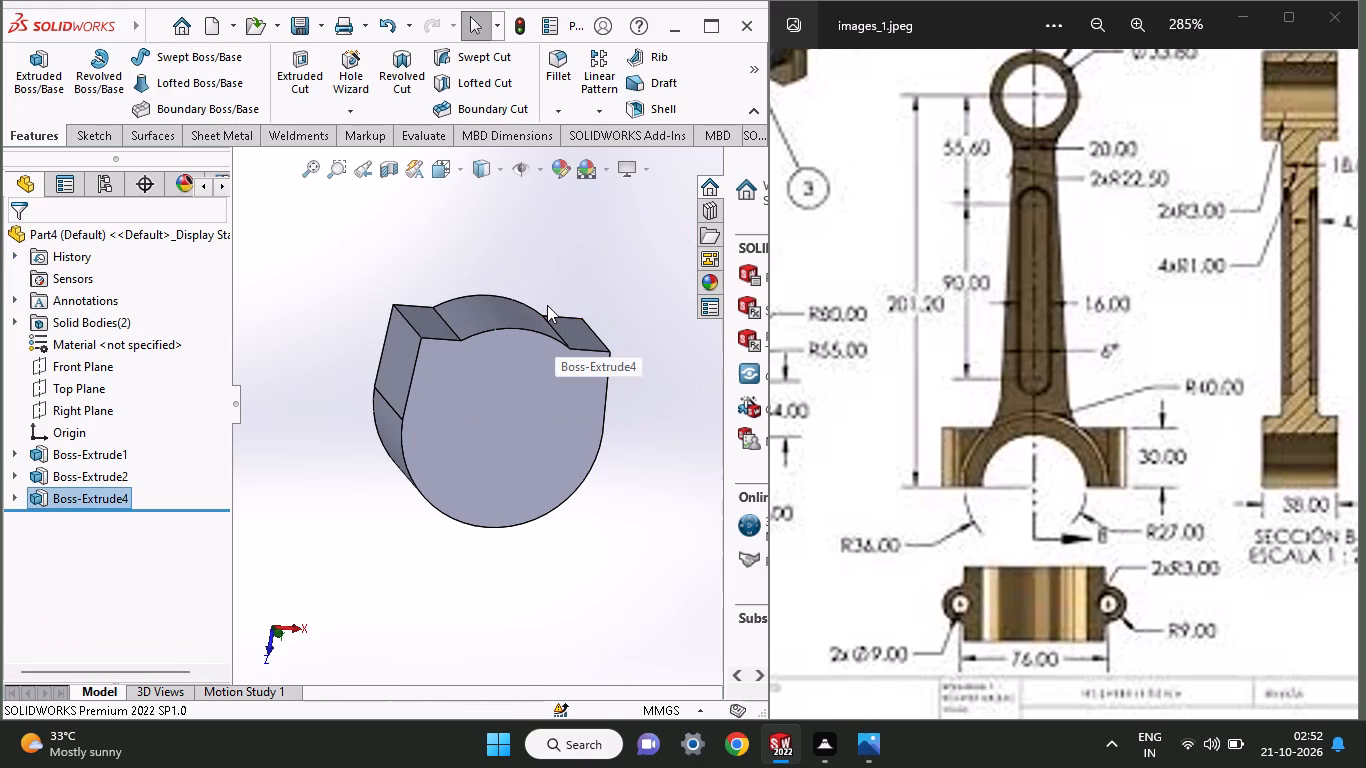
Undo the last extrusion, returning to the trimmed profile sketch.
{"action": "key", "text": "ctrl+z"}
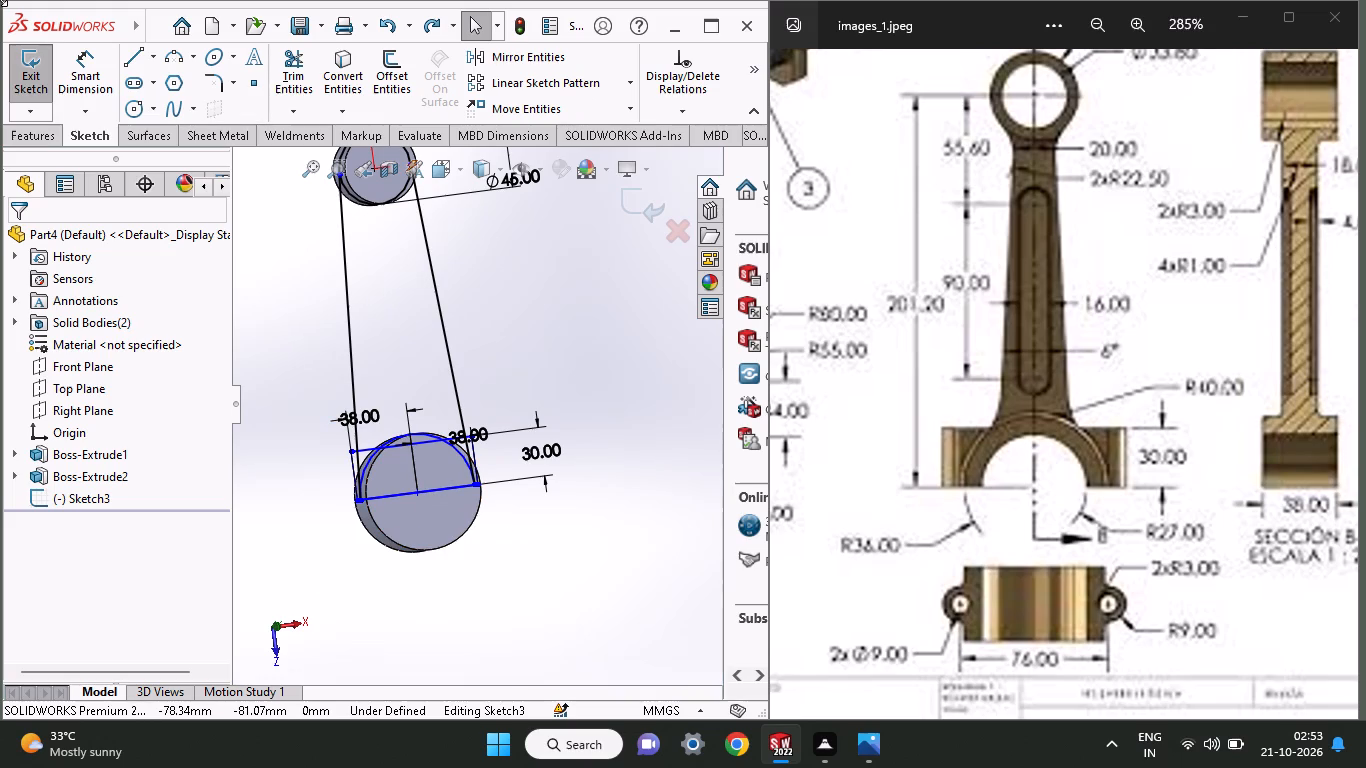
Extrude the trimmed sketch's central region and both corner regions 38 mm Mid Plane, merged and without a thin feature.
{"action": "left_click", "coordinate": [36, 134]}
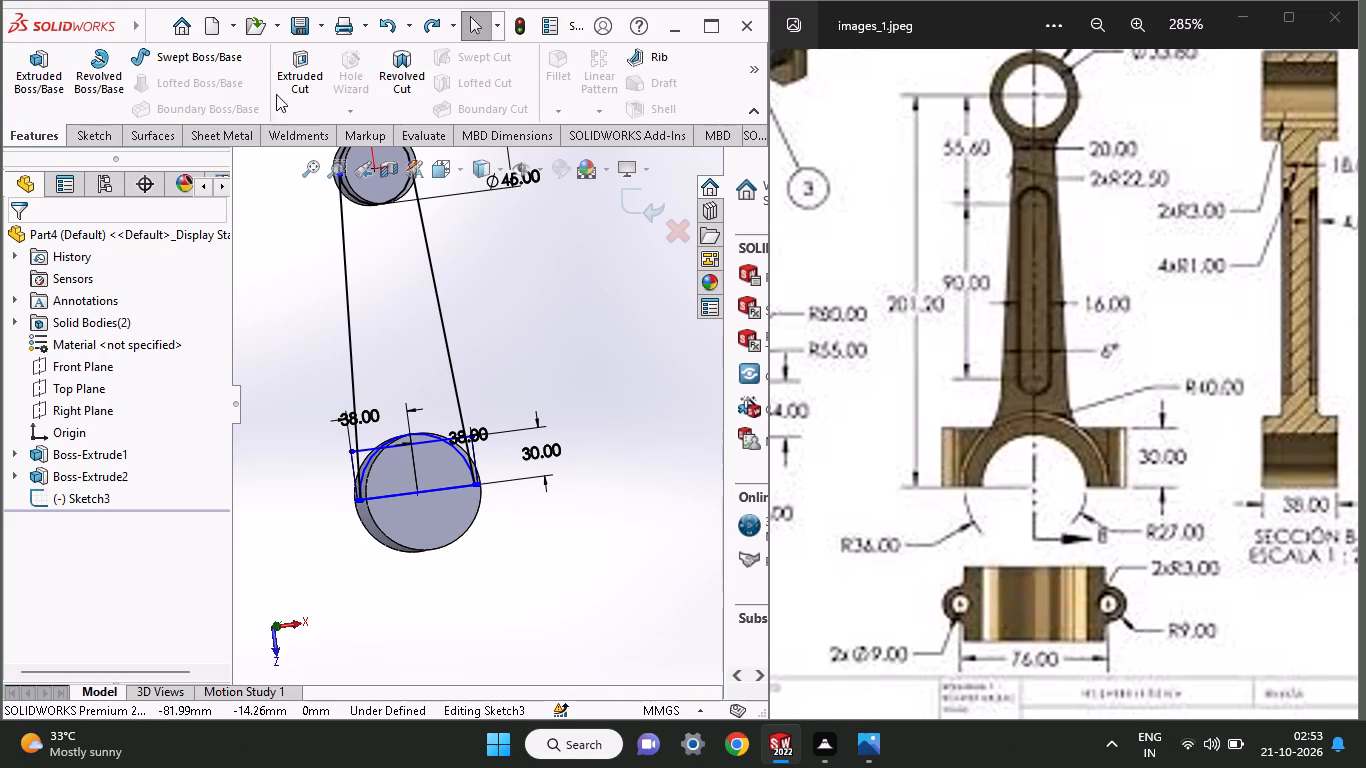
{"action": "left_click", "coordinate": [37, 76]}
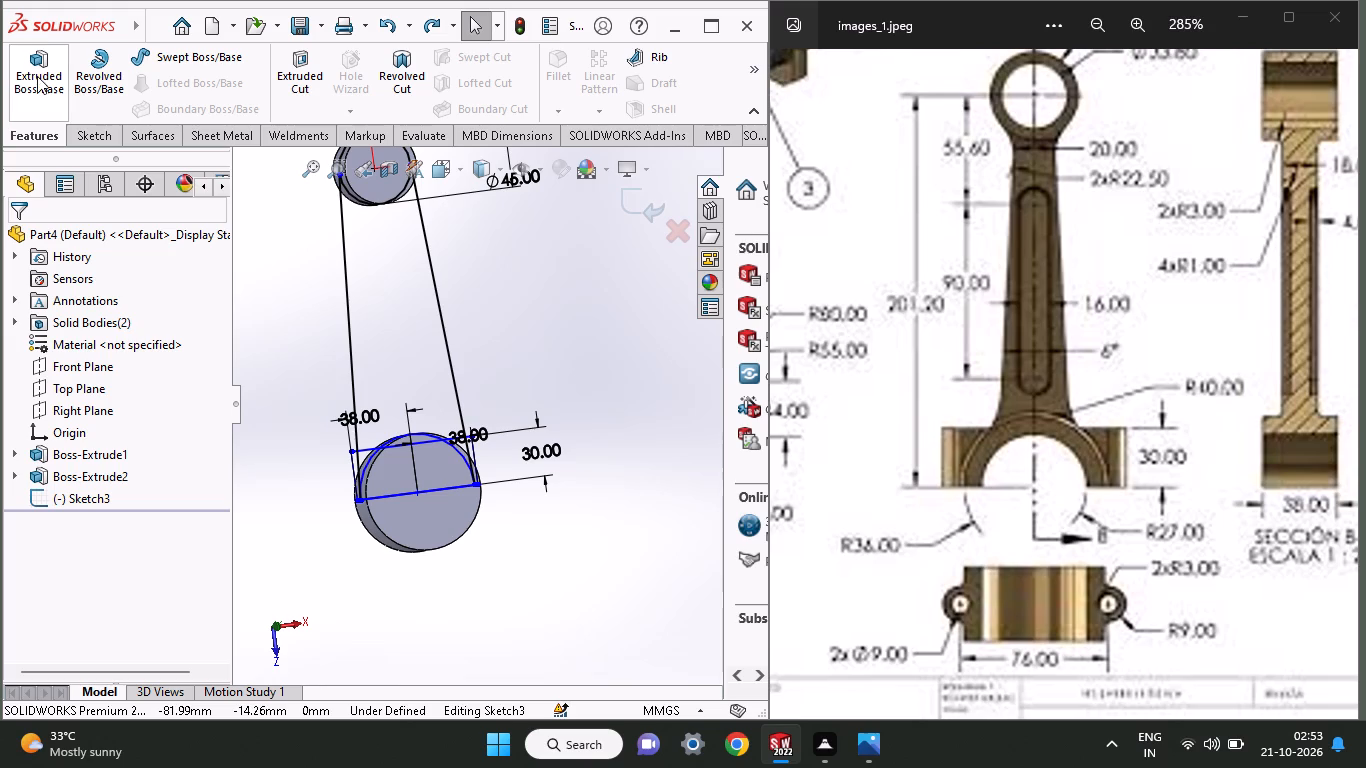
{"action": "left_click", "coordinate": [399, 479]}
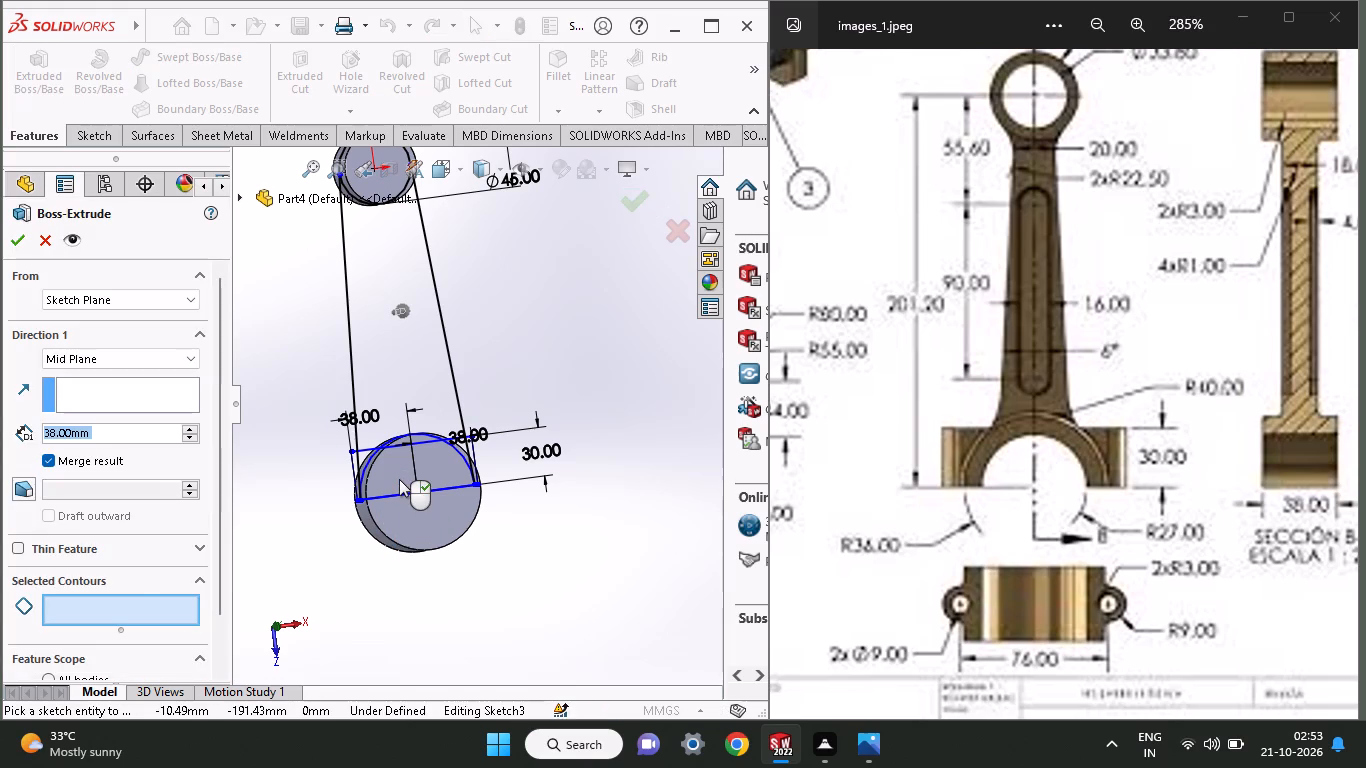
{"action": "left_click", "coordinate": [364, 458]}
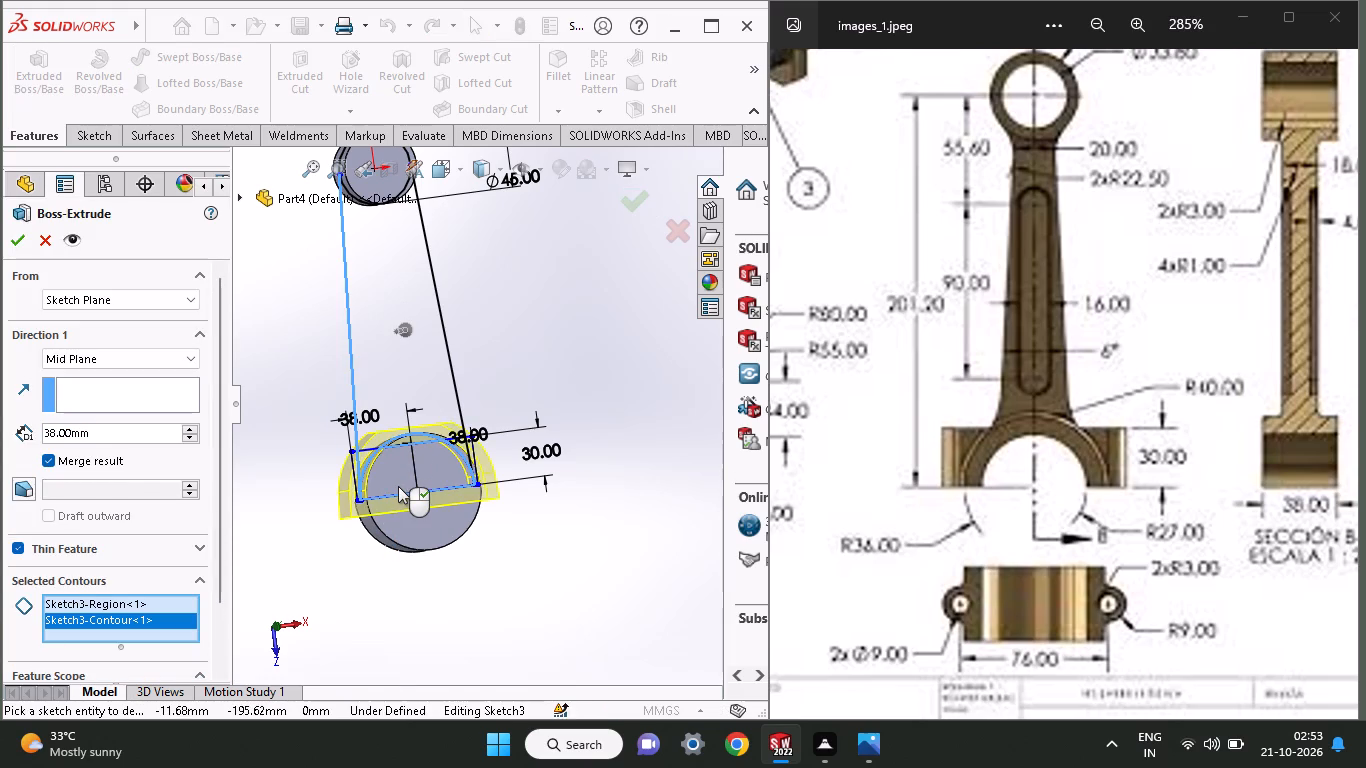
{"action": "left_click", "coordinate": [19, 547]}
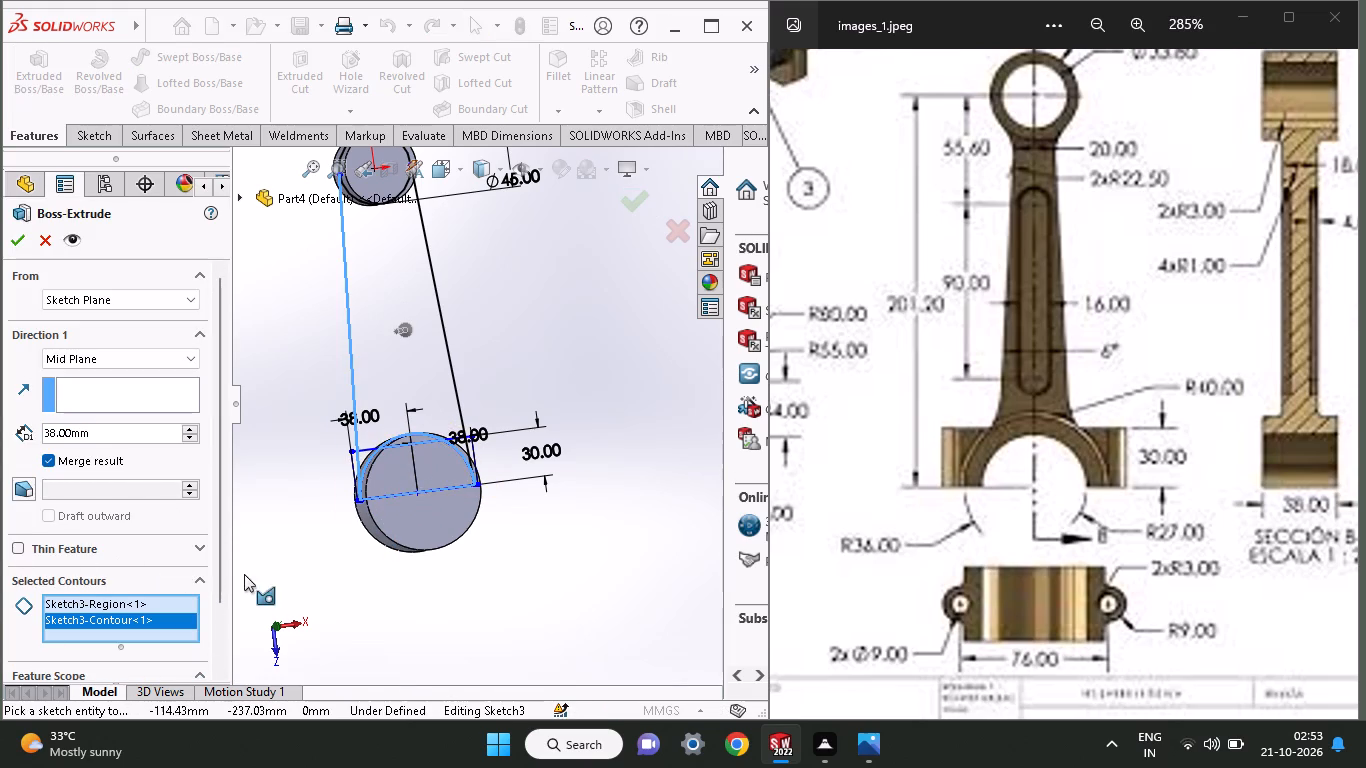
{"action": "right_click", "coordinate": [138, 616]}
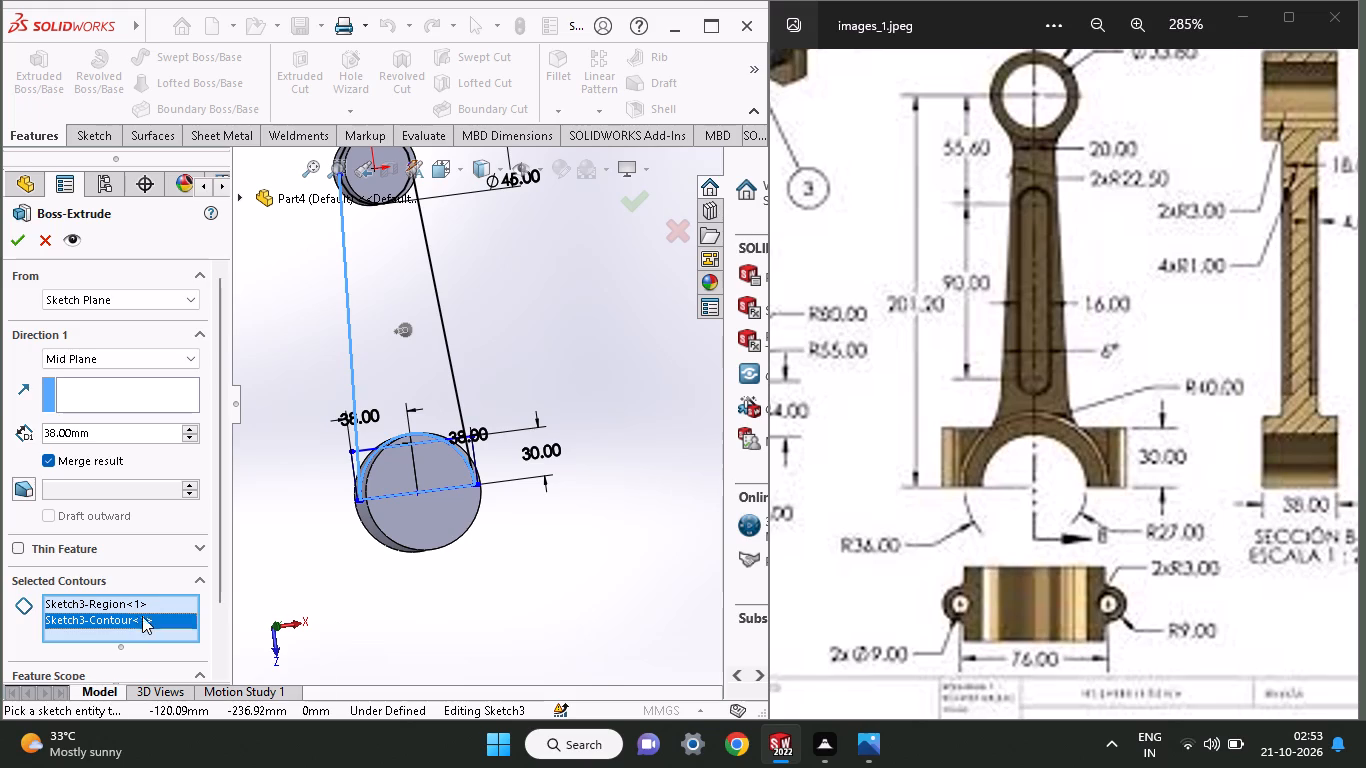
{"action": "left_click", "coordinate": [189, 654]}
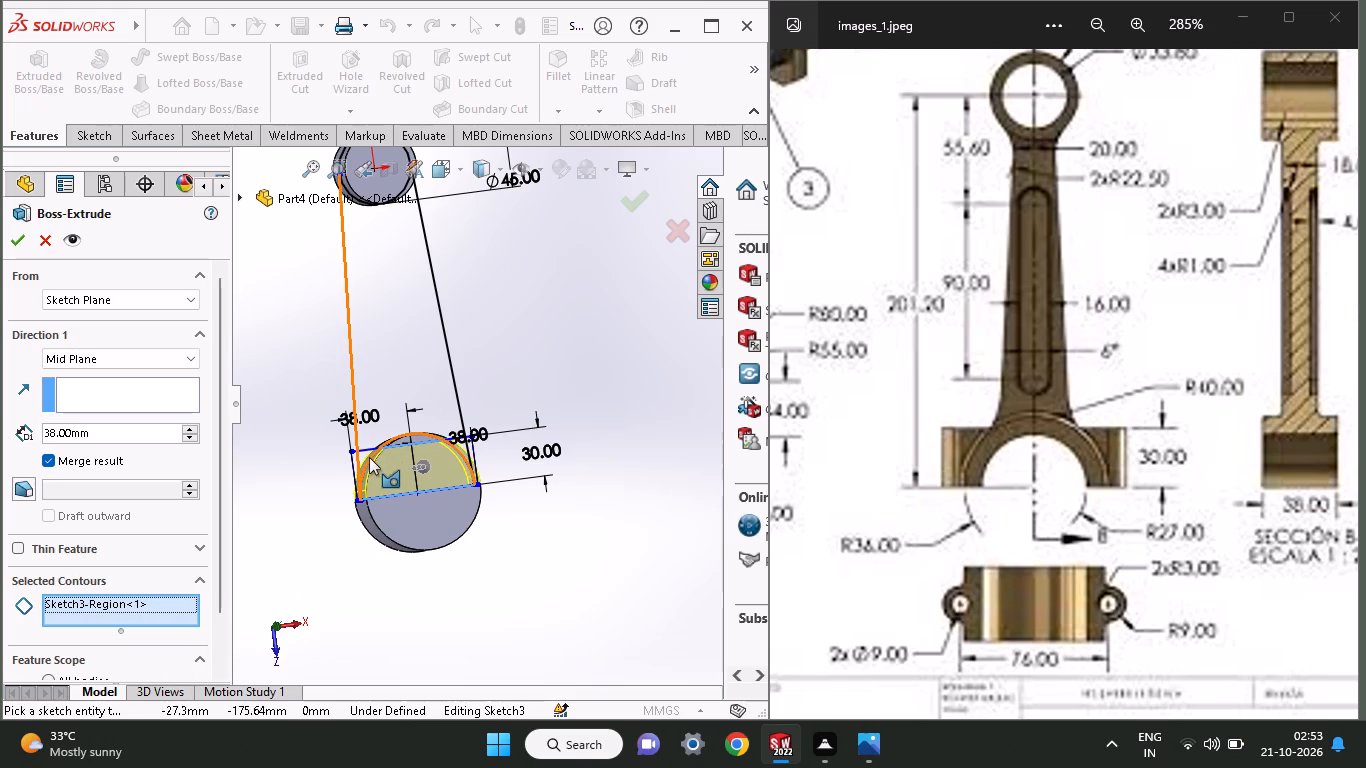
{"action": "scroll", "coordinate": [359, 456], "scroll_direction": "down", "scroll_amount": 2, "text": "ctrl"}
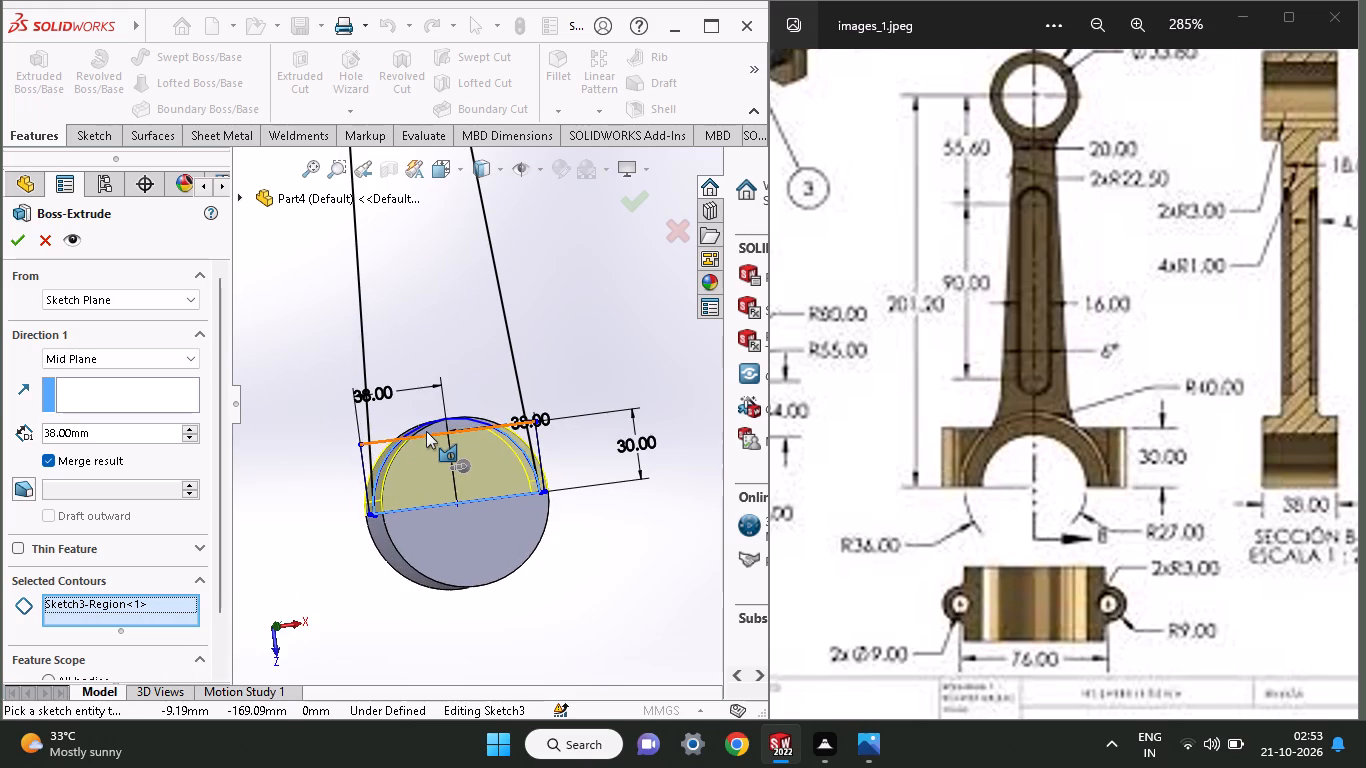
{"action": "scroll", "coordinate": [426, 431], "scroll_direction": "down", "scroll_amount": 2, "text": "ctrl"}
{"action": "left_click", "coordinate": [362, 458]}
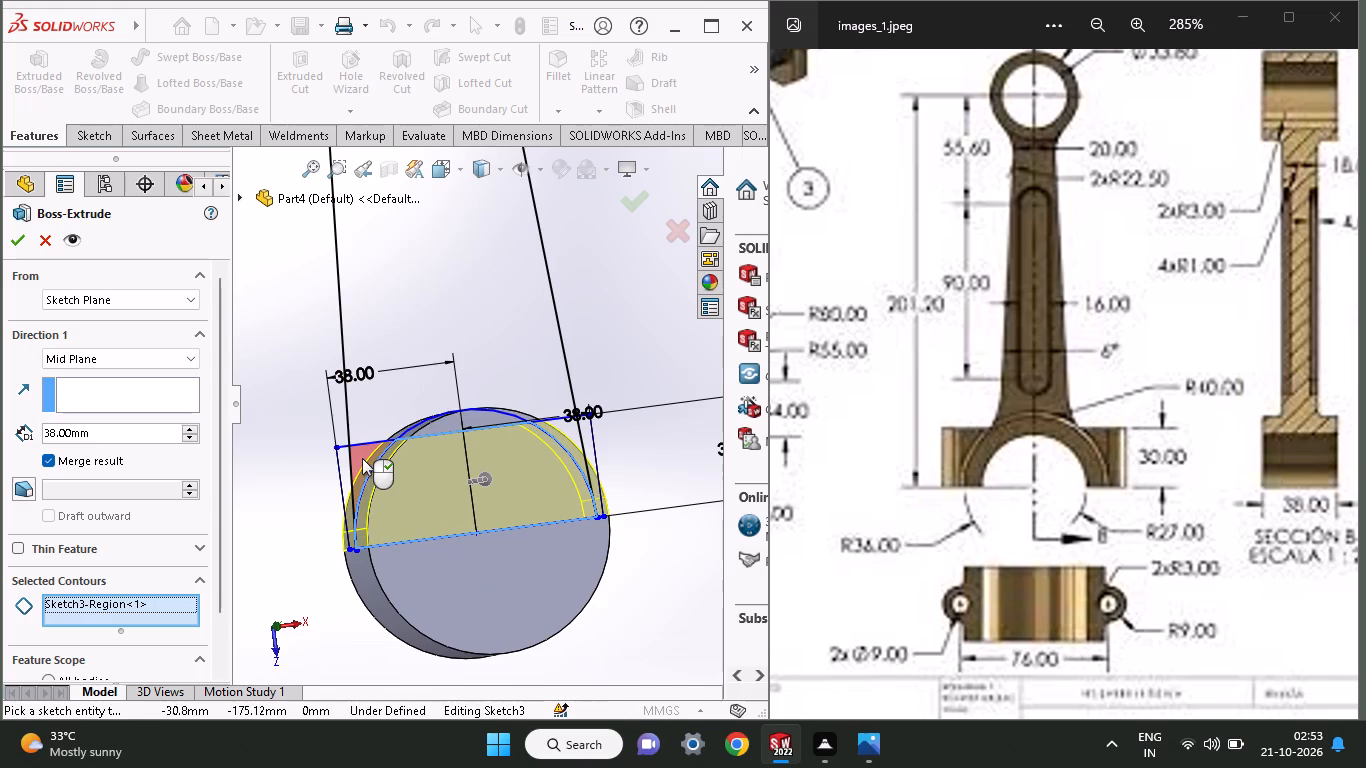
{"action": "left_click", "coordinate": [569, 431]}
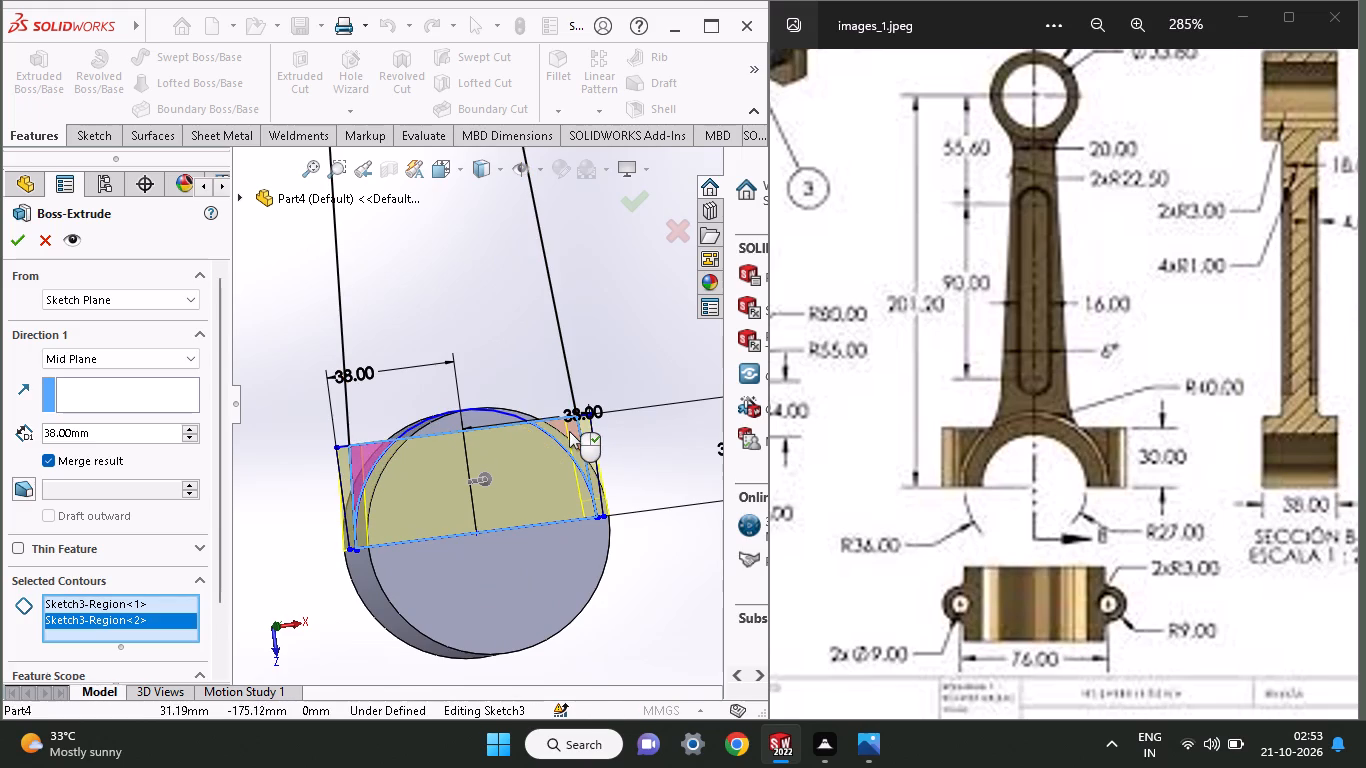
{"action": "left_click", "coordinate": [18, 248]}
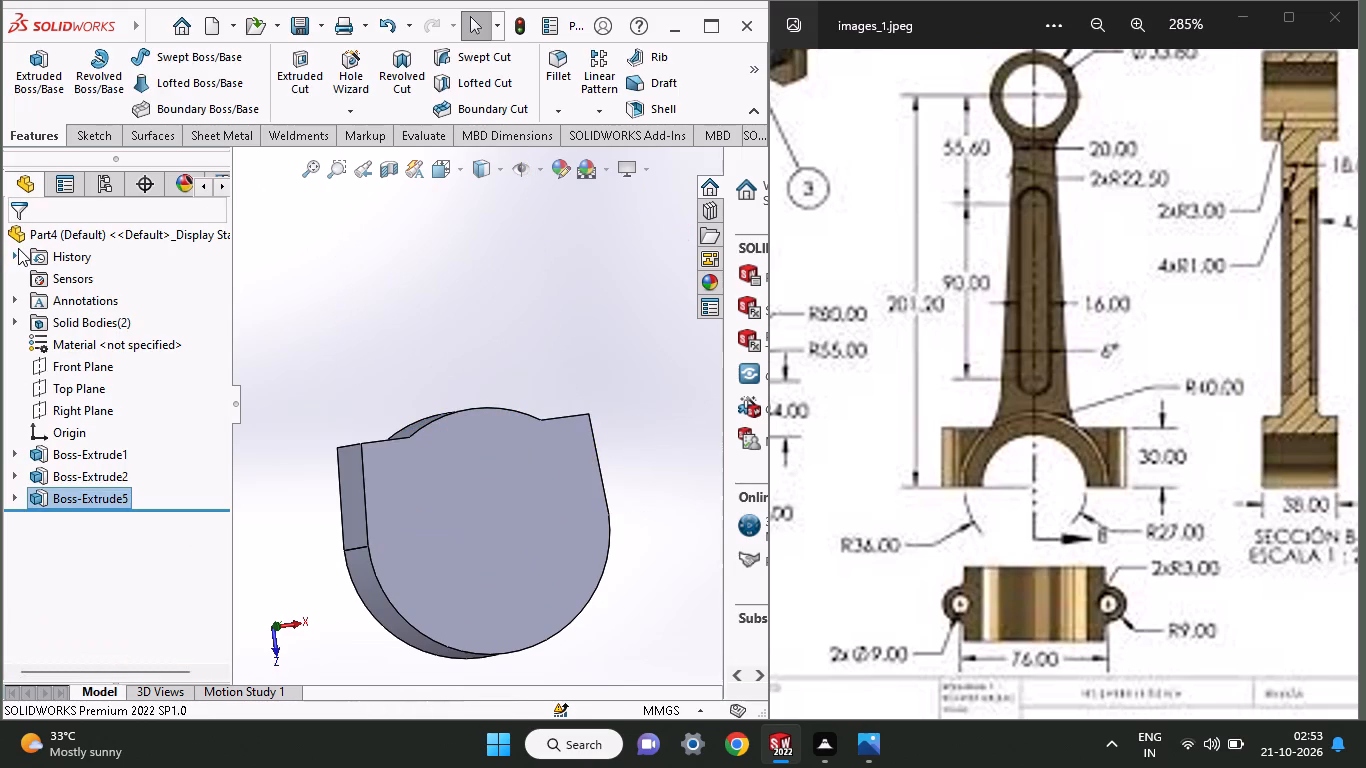
On the large end's flat face, sketch a corner rectangle about 92 by 40 mm enclosing the circle's lower half.
{"action": "left_click", "coordinate": [384, 469]}
{"action": "left_click", "coordinate": [468, 416]}
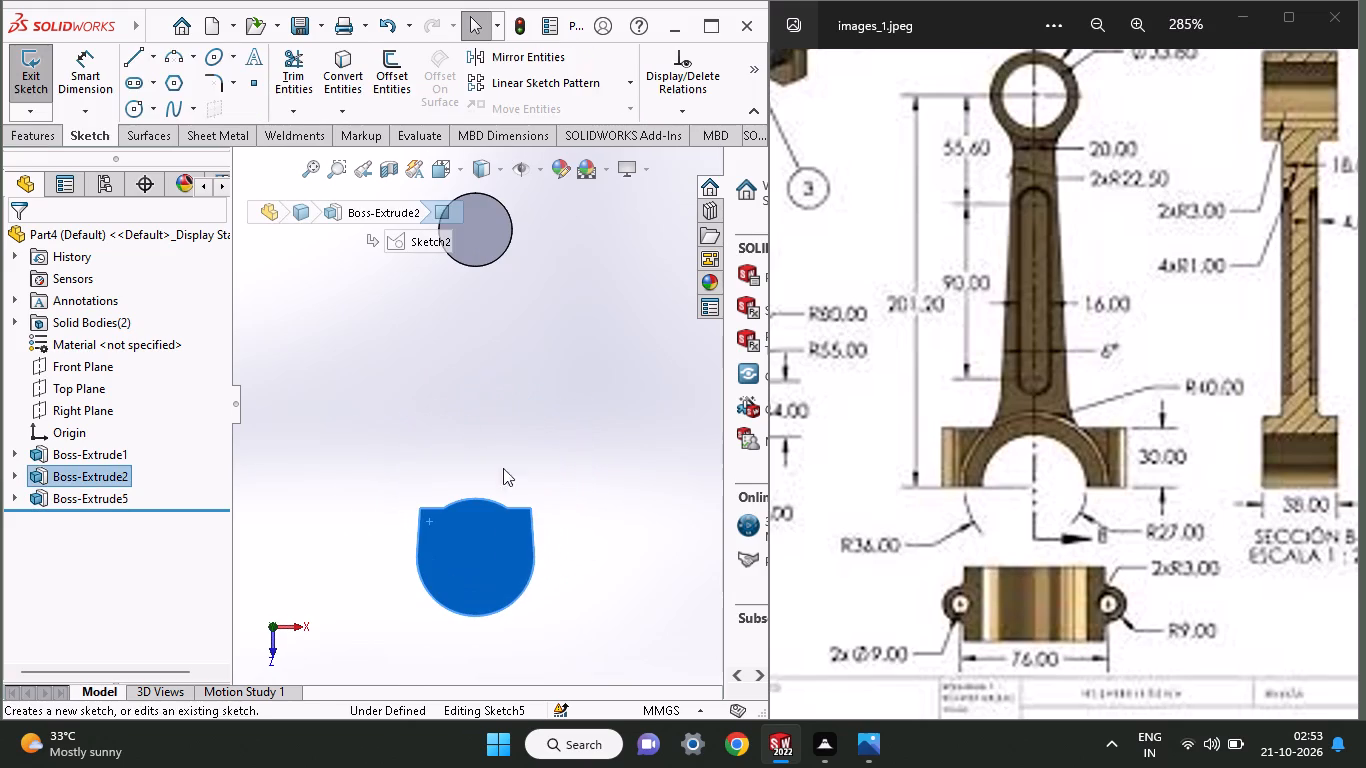
{"action": "left_click", "coordinate": [760, 82]}
{"action": "left_click", "coordinate": [661, 125]}
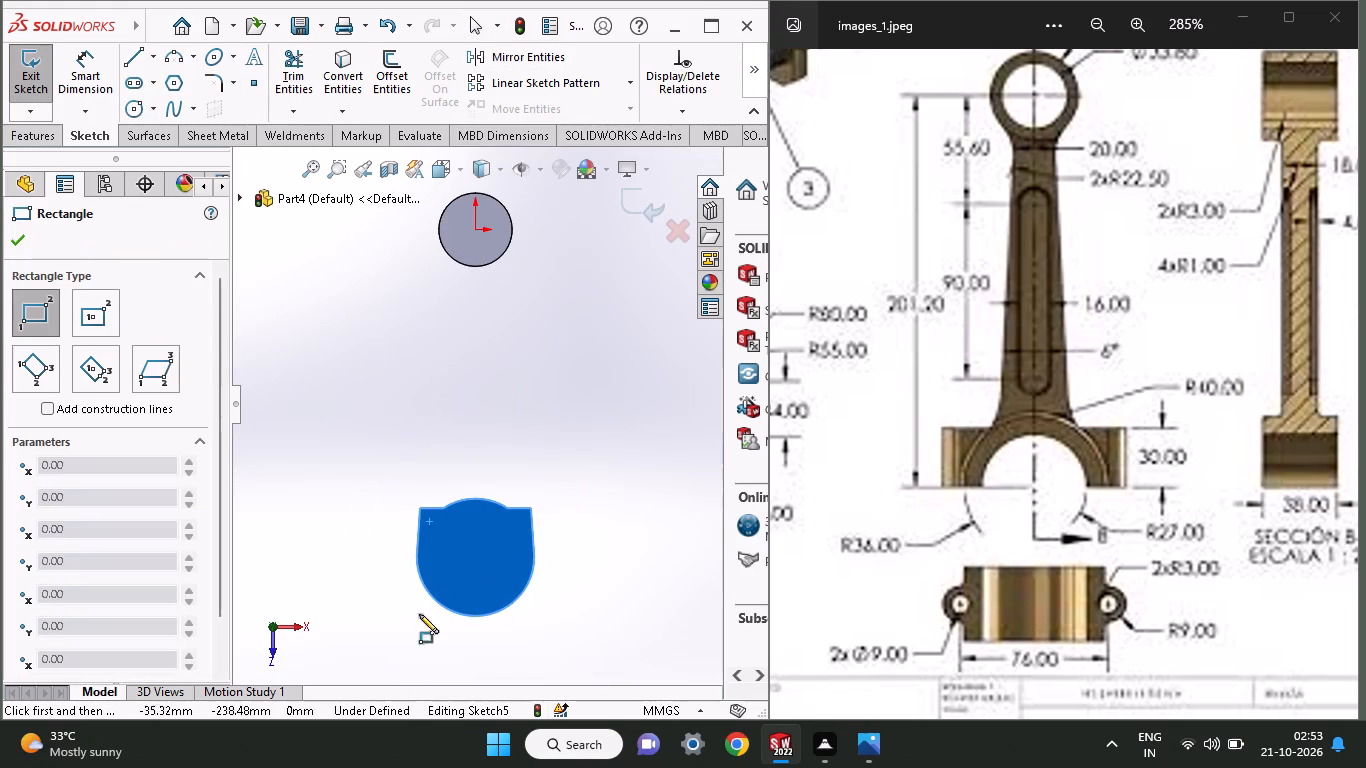
{"action": "left_click", "coordinate": [419, 557]}
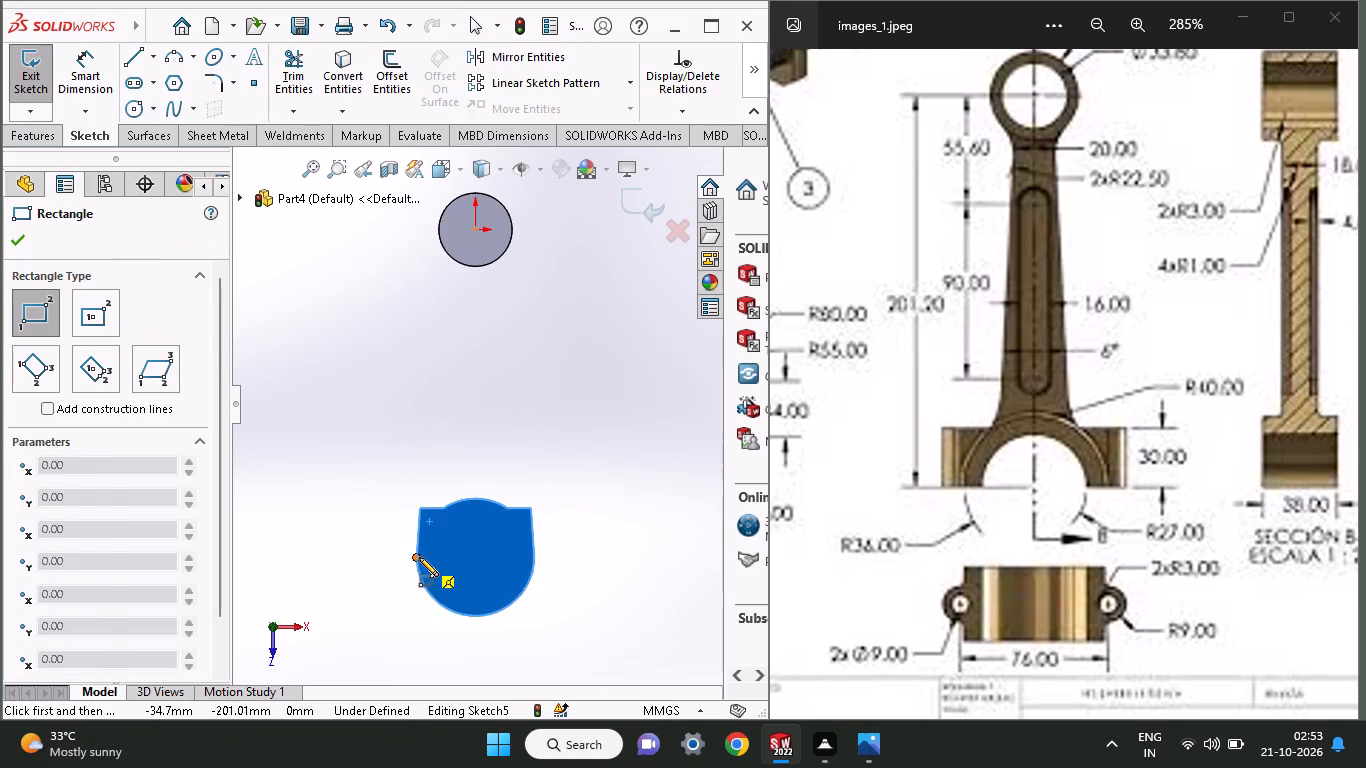
{"action": "left_click", "coordinate": [565, 623]}
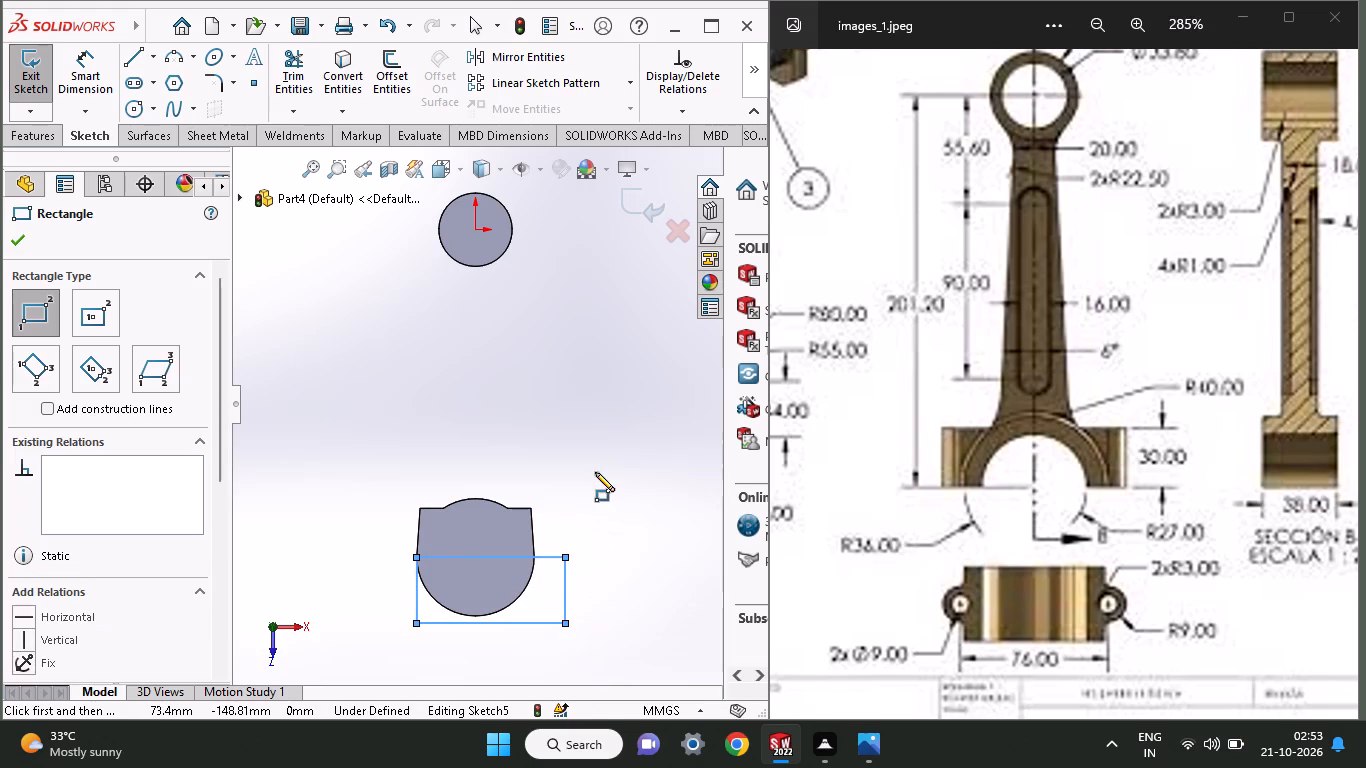
Extrude-cut the rectangle through the large end's lower half with a Mid Plane depth of 424 mm, keeping all resulting bodies.
{"action": "left_click", "coordinate": [43, 132]}
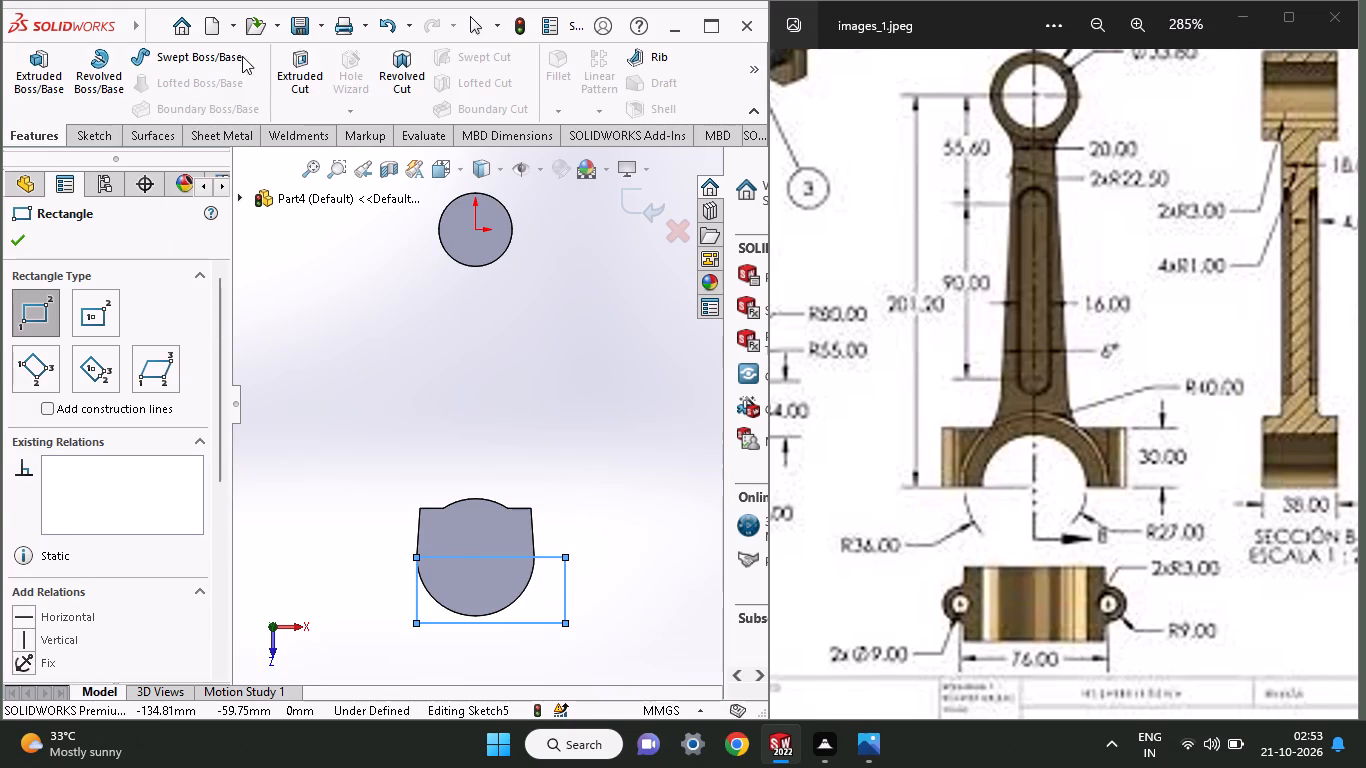
{"action": "left_click", "coordinate": [291, 56]}
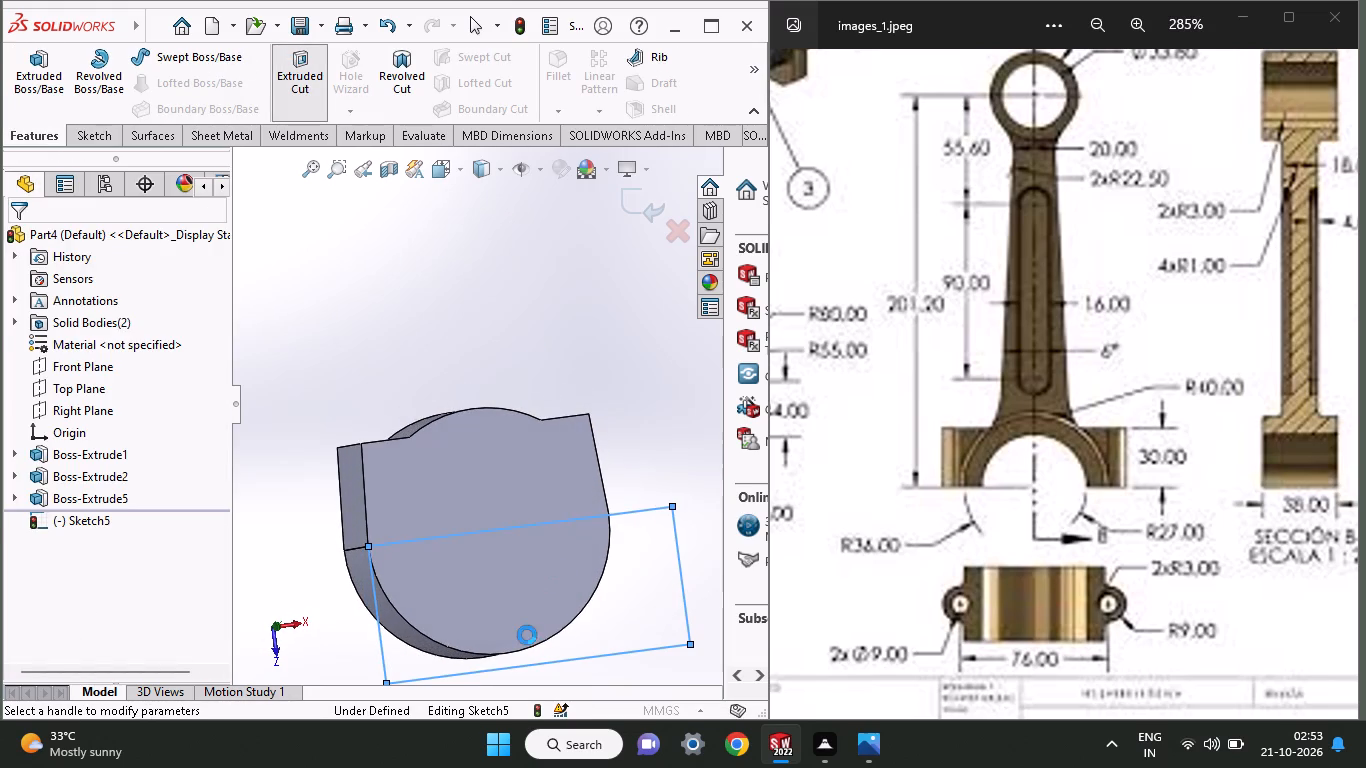
{"action": "left_click", "coordinate": [554, 563]}
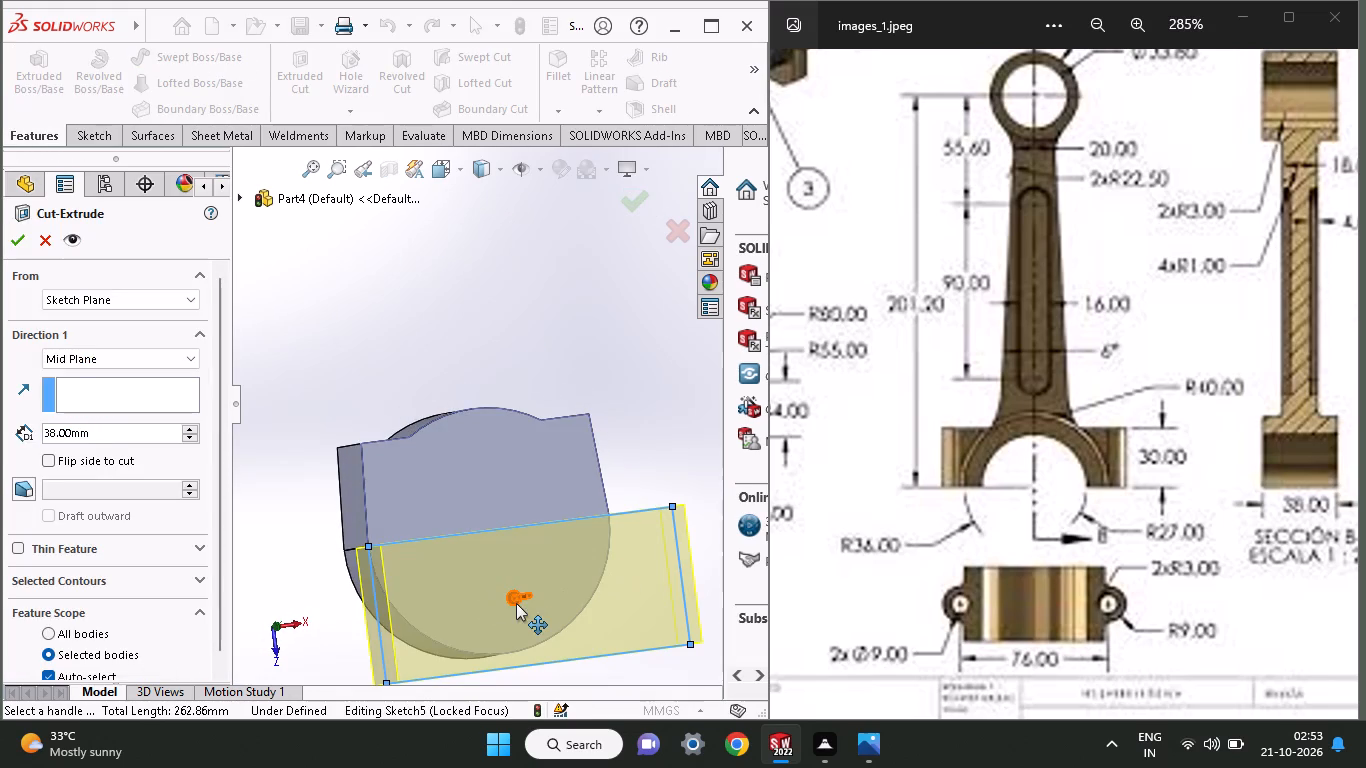
{"action": "left_click_drag", "start_coordinate": [519, 596], "coordinate": [395, 620]}
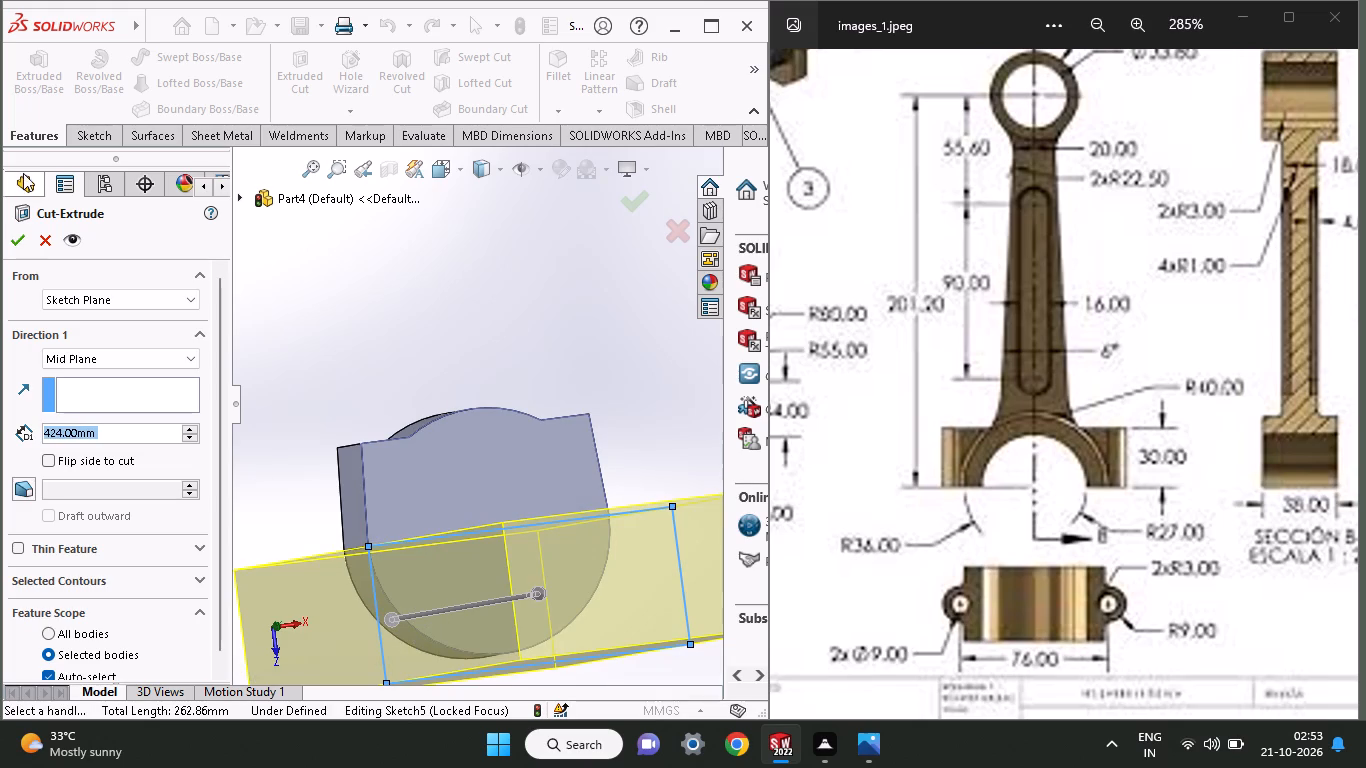
{"action": "left_click", "coordinate": [17, 254]}
{"action": "left_click", "coordinate": [17, 236]}
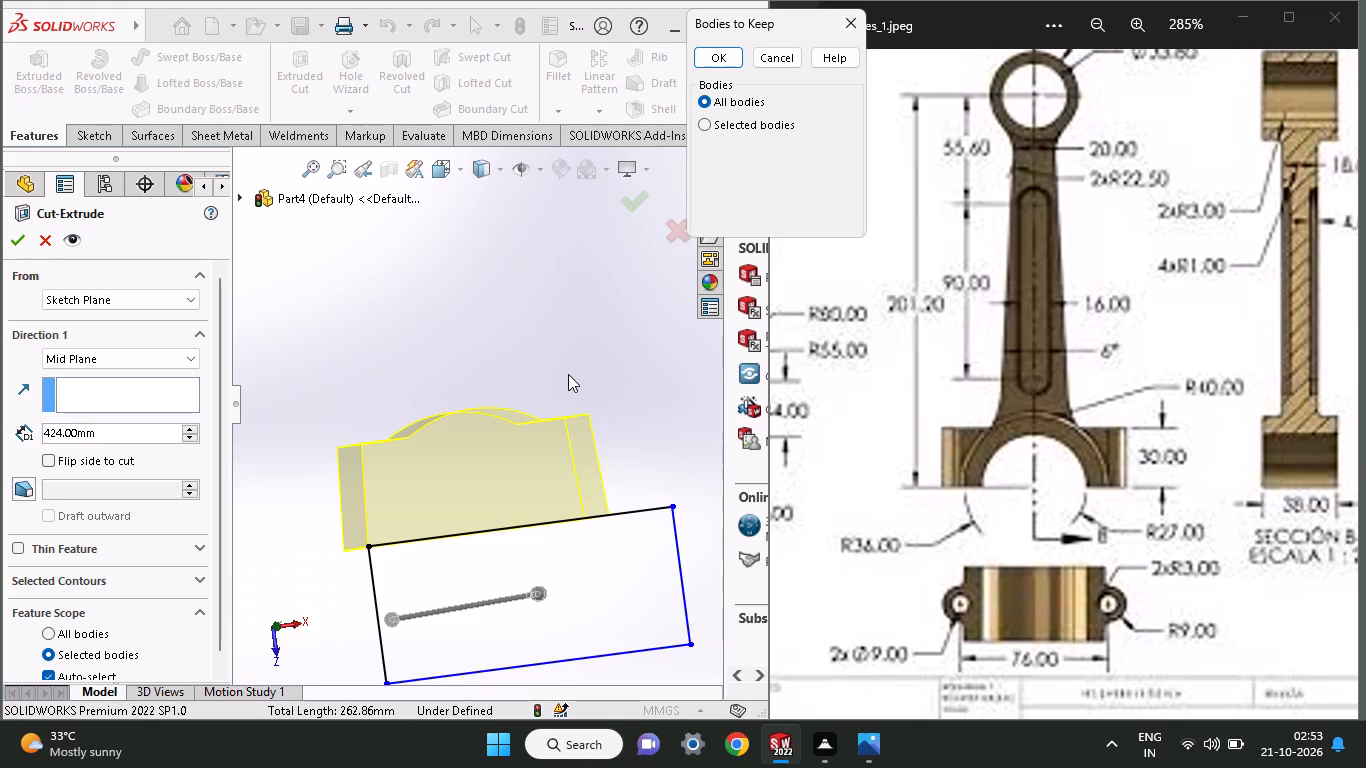
{"action": "left_click", "coordinate": [713, 43]}
{"action": "left_click", "coordinate": [716, 49]}
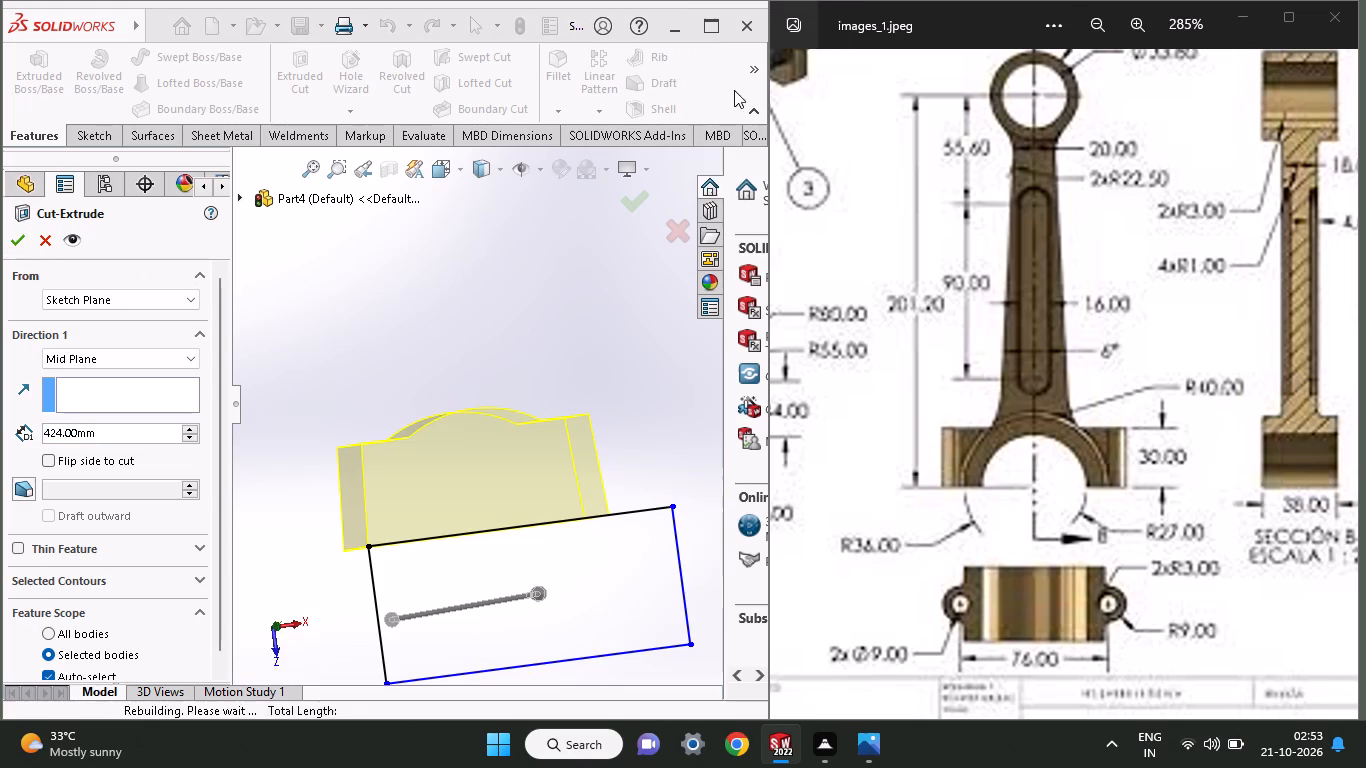
Examine the cut large end from several angles, along with its position relative to the small-end cylinder.
{"action": "middle_click_drag", "start_coordinate": [658, 439], "coordinate": [641, 469]}
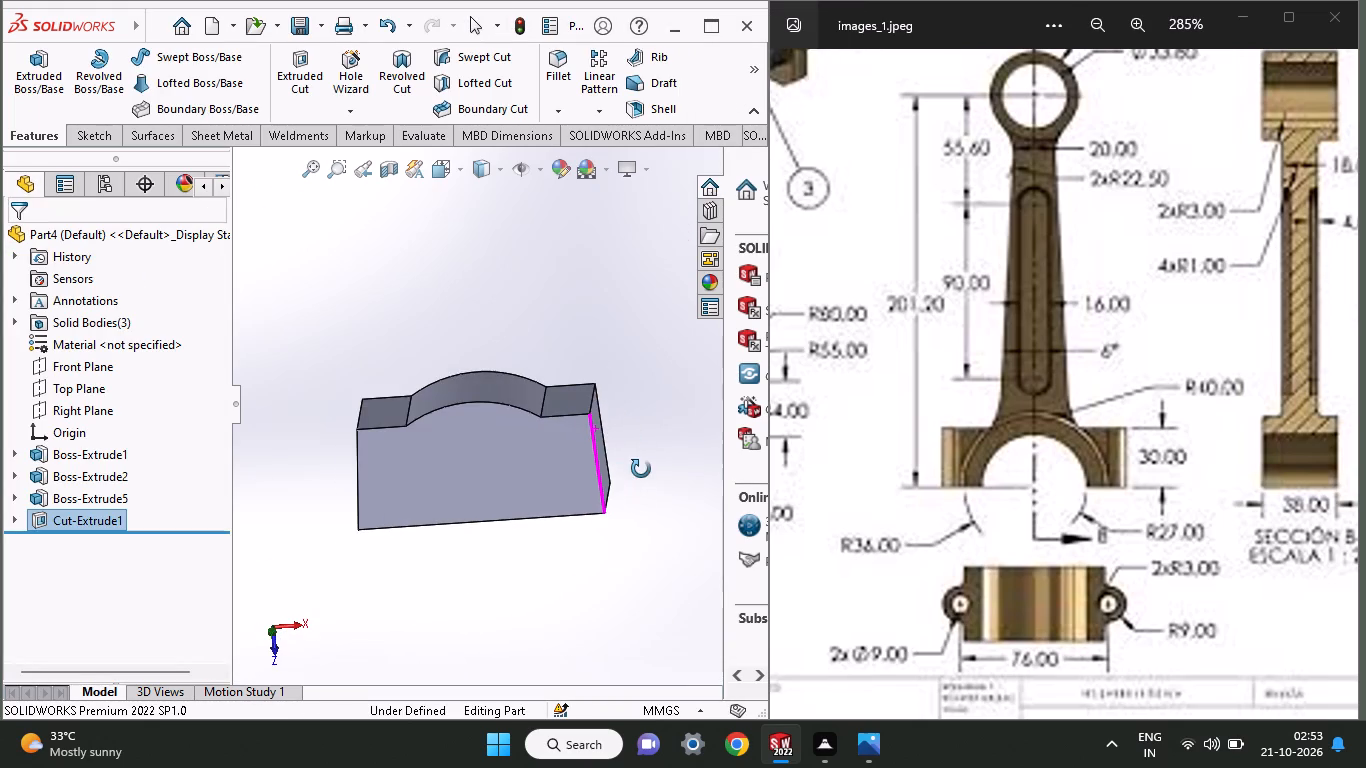
{"action": "middle_click_drag", "start_coordinate": [641, 469], "coordinate": [653, 414]}
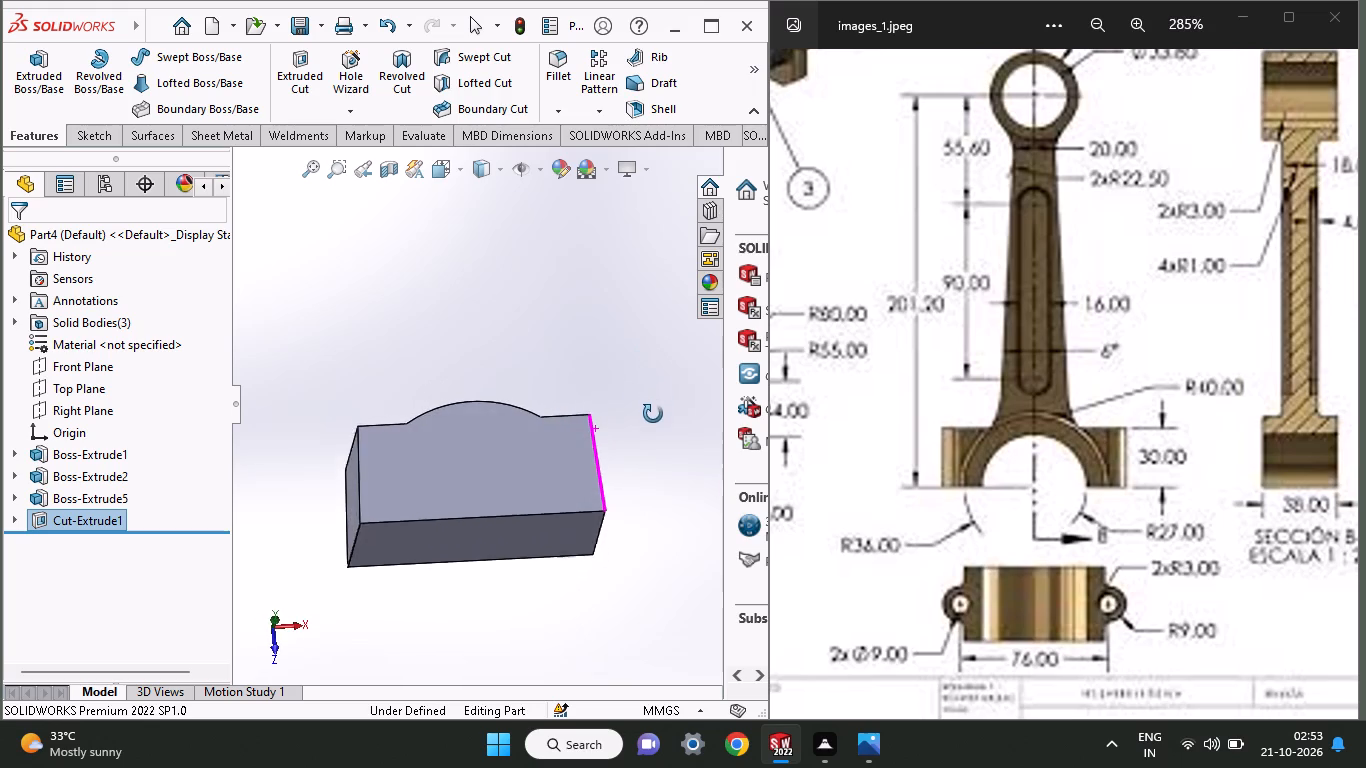
{"action": "middle_click_drag", "start_coordinate": [653, 414], "coordinate": [648, 460]}
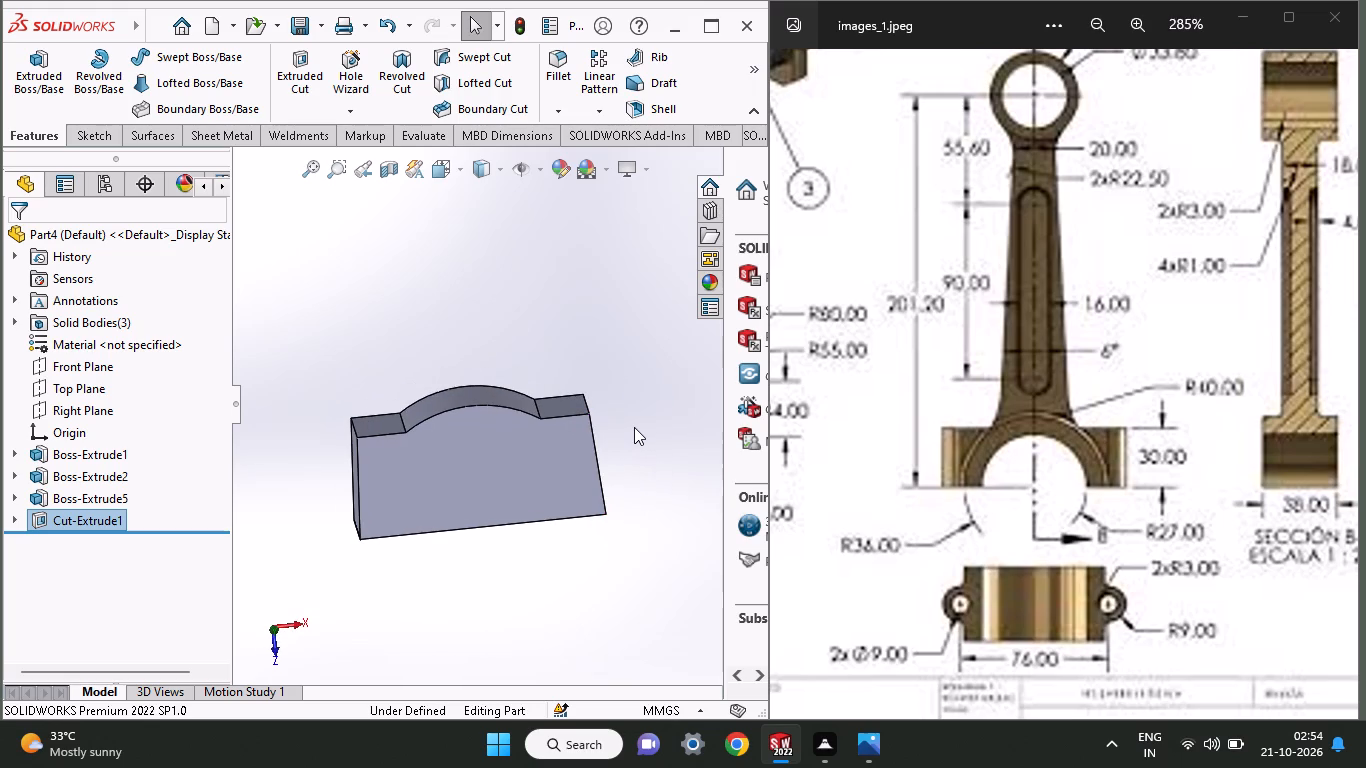
{"action": "scroll", "coordinate": [634, 427], "scroll_direction": "up", "scroll_amount": 7, "text": "ctrl"}
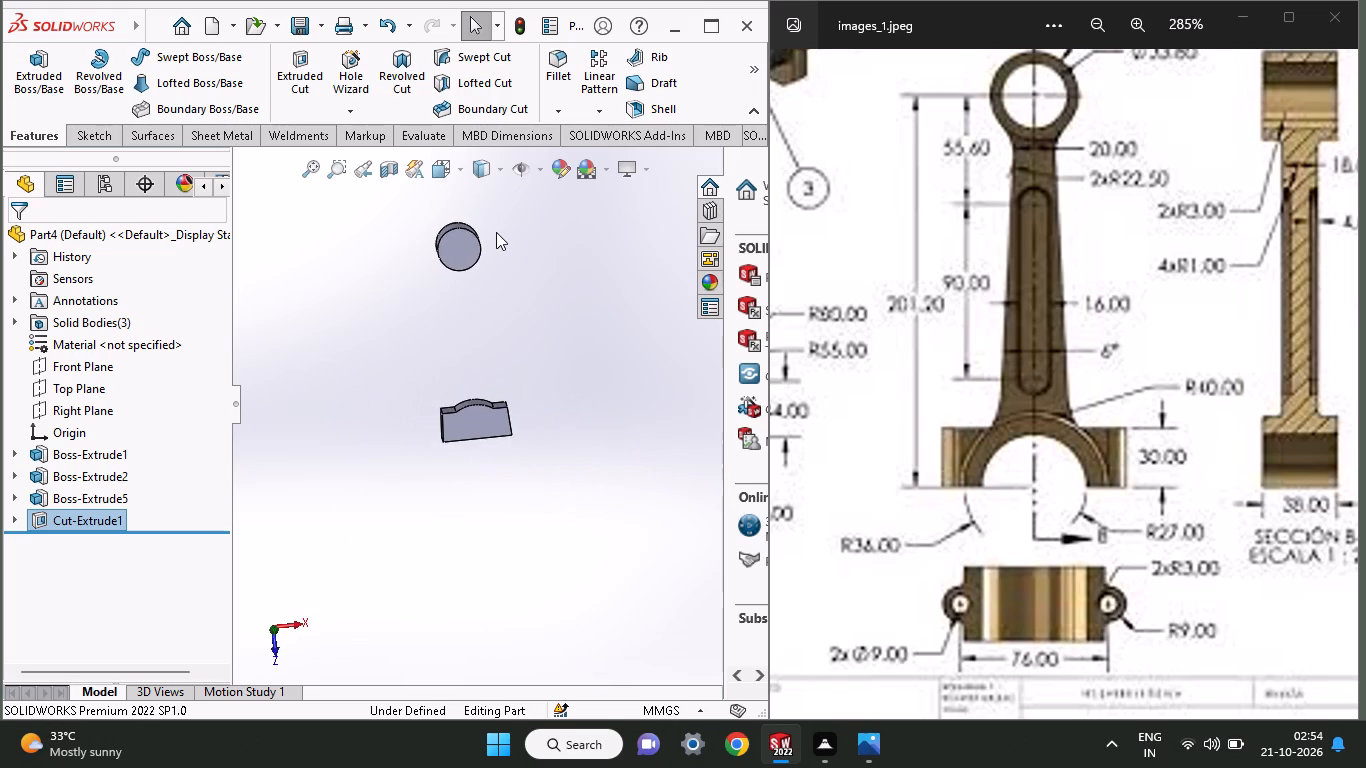
{"action": "scroll", "coordinate": [496, 232], "scroll_direction": "down", "scroll_amount": 3, "text": "ctrl"}
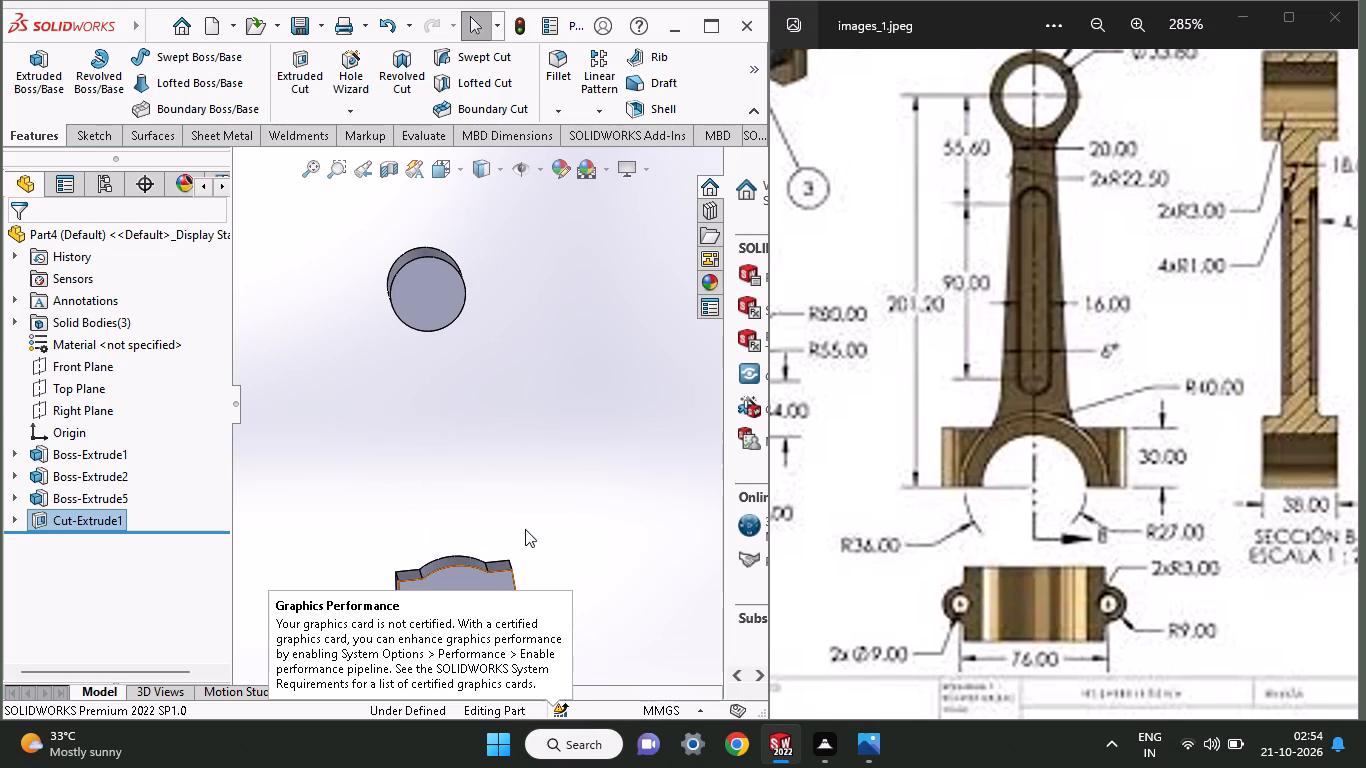
{"action": "left_click", "coordinate": [555, 507]}
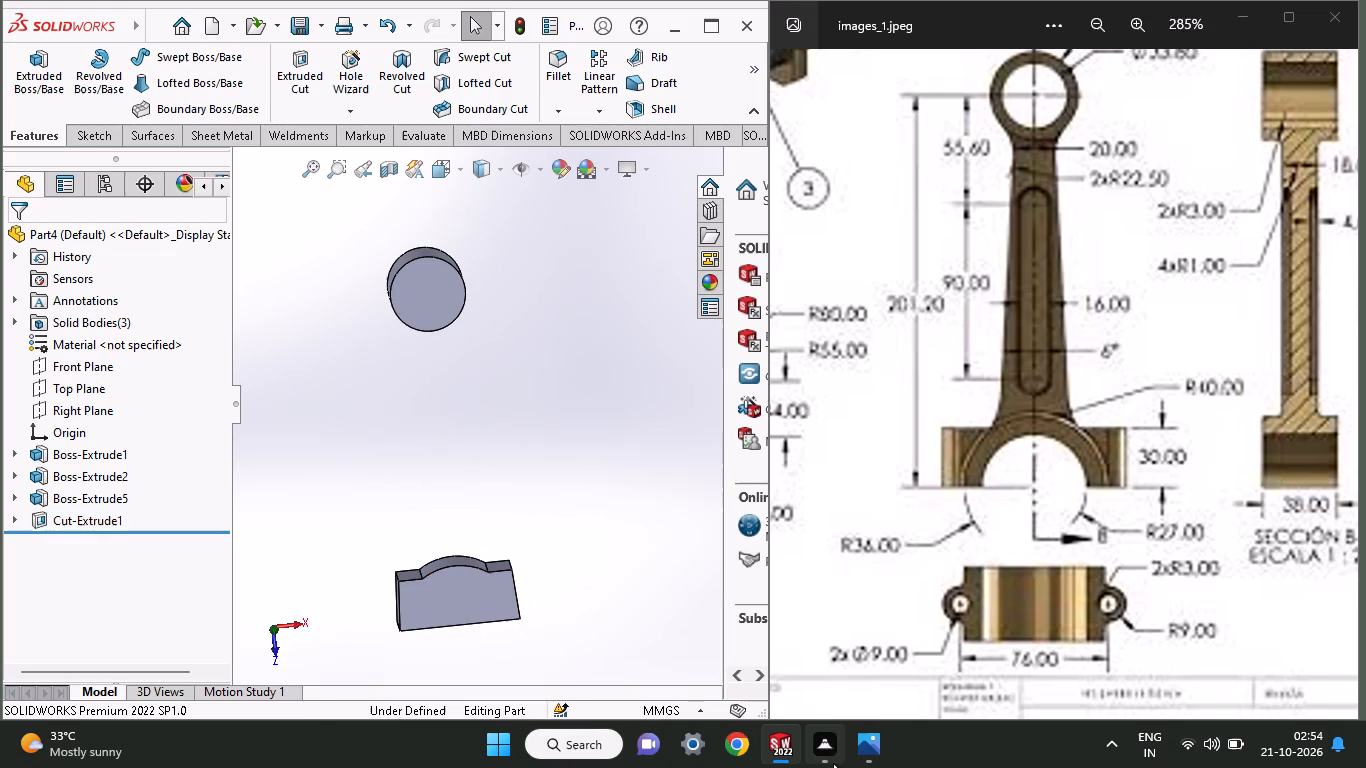
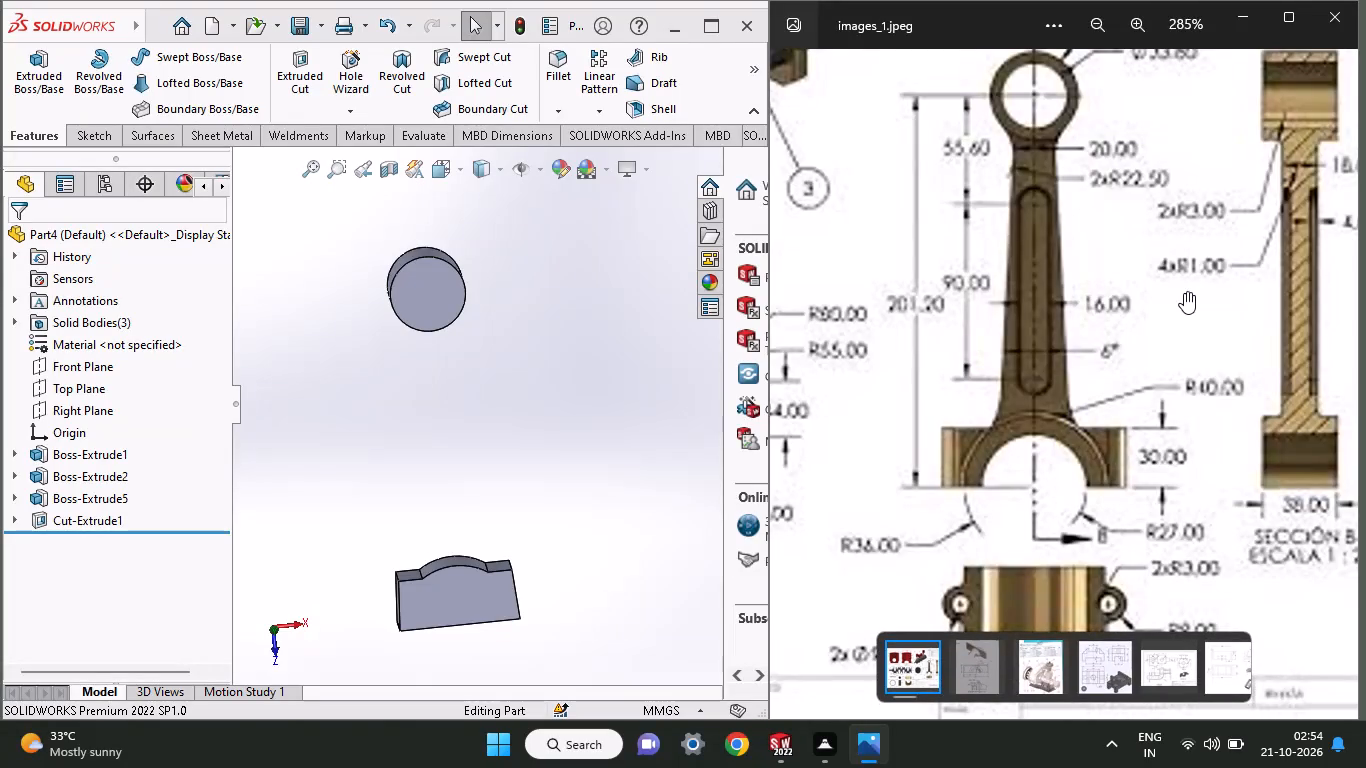
Delete the large end's base extrusion together with its dependent features, including the leftover sketch with the large circle and centre distance line.
{"action": "left_click", "coordinate": [1184, 292]}
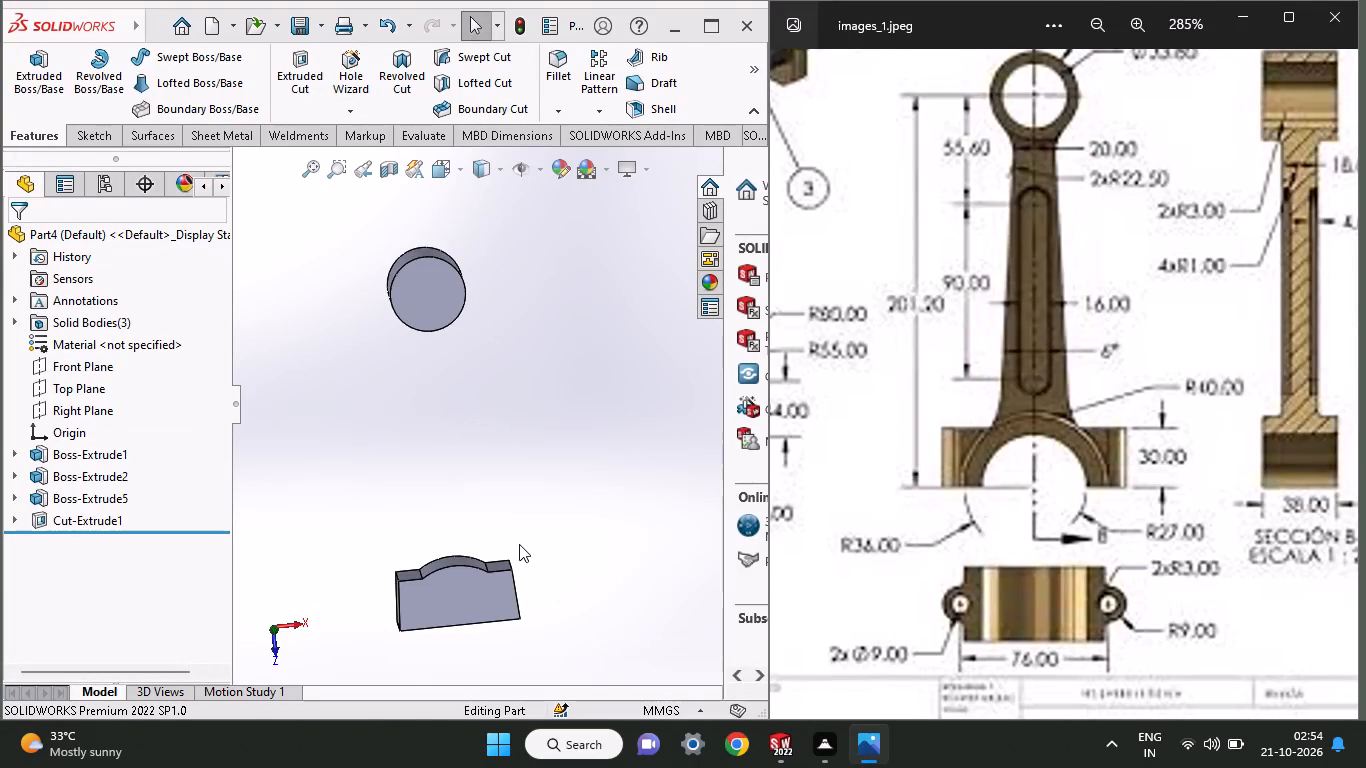
{"action": "middle_click_drag", "start_coordinate": [518, 543], "coordinate": [483, 568]}
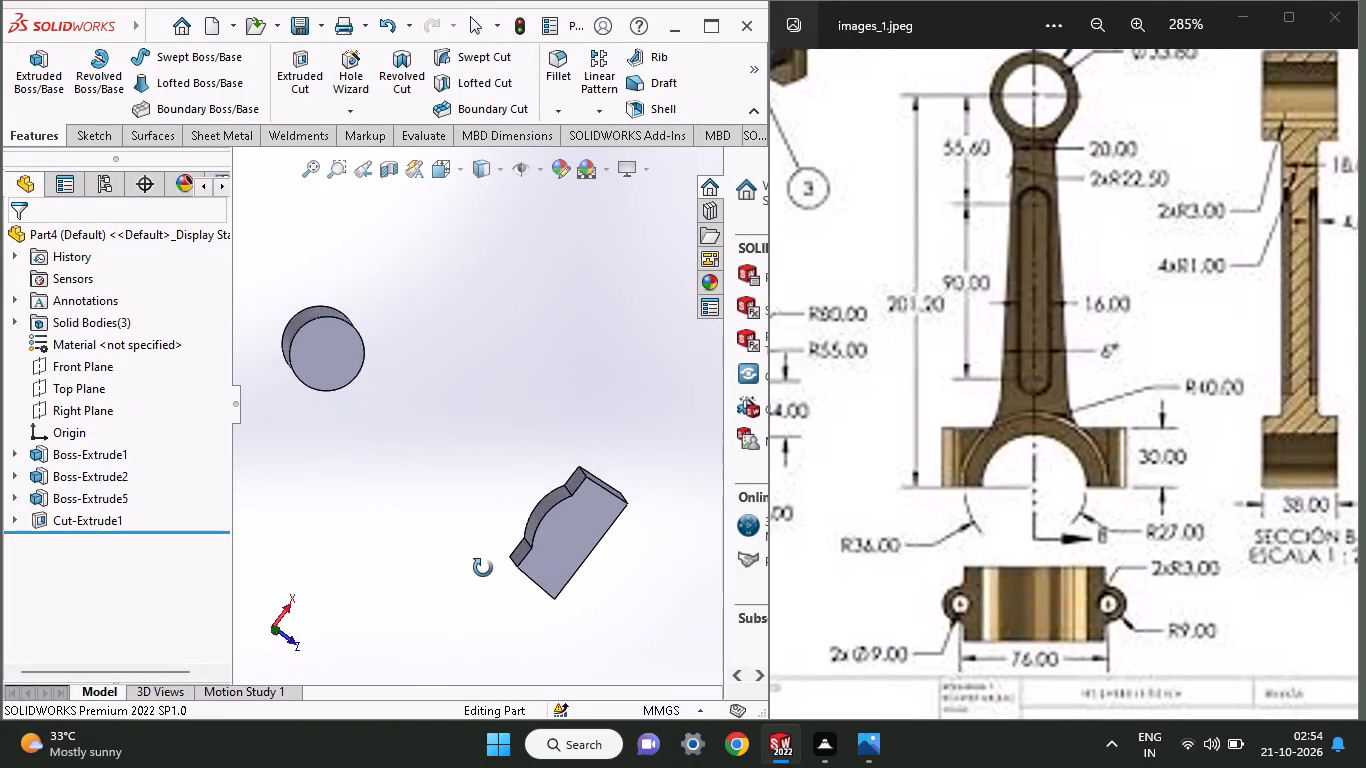
{"action": "middle_click_drag", "start_coordinate": [483, 568], "coordinate": [351, 586]}
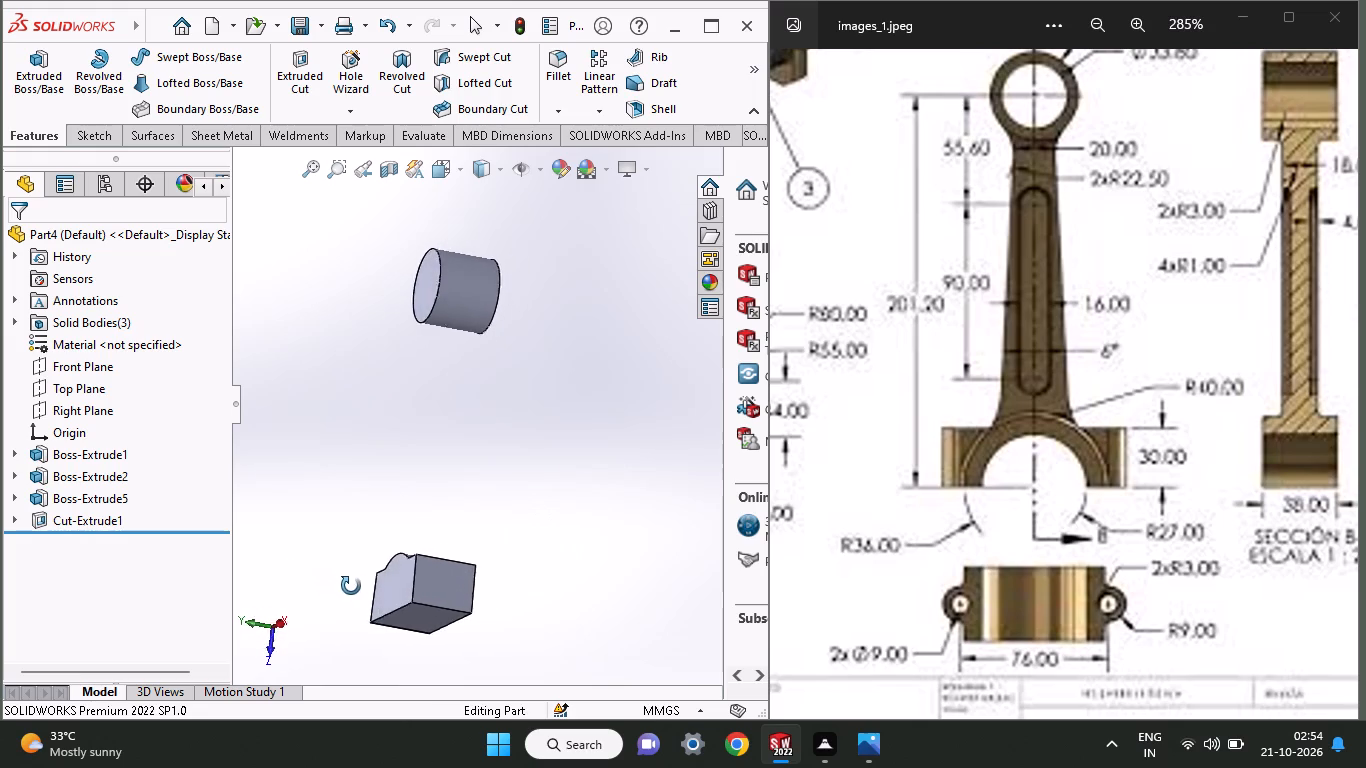
{"action": "middle_click_drag", "start_coordinate": [351, 586], "coordinate": [398, 602]}
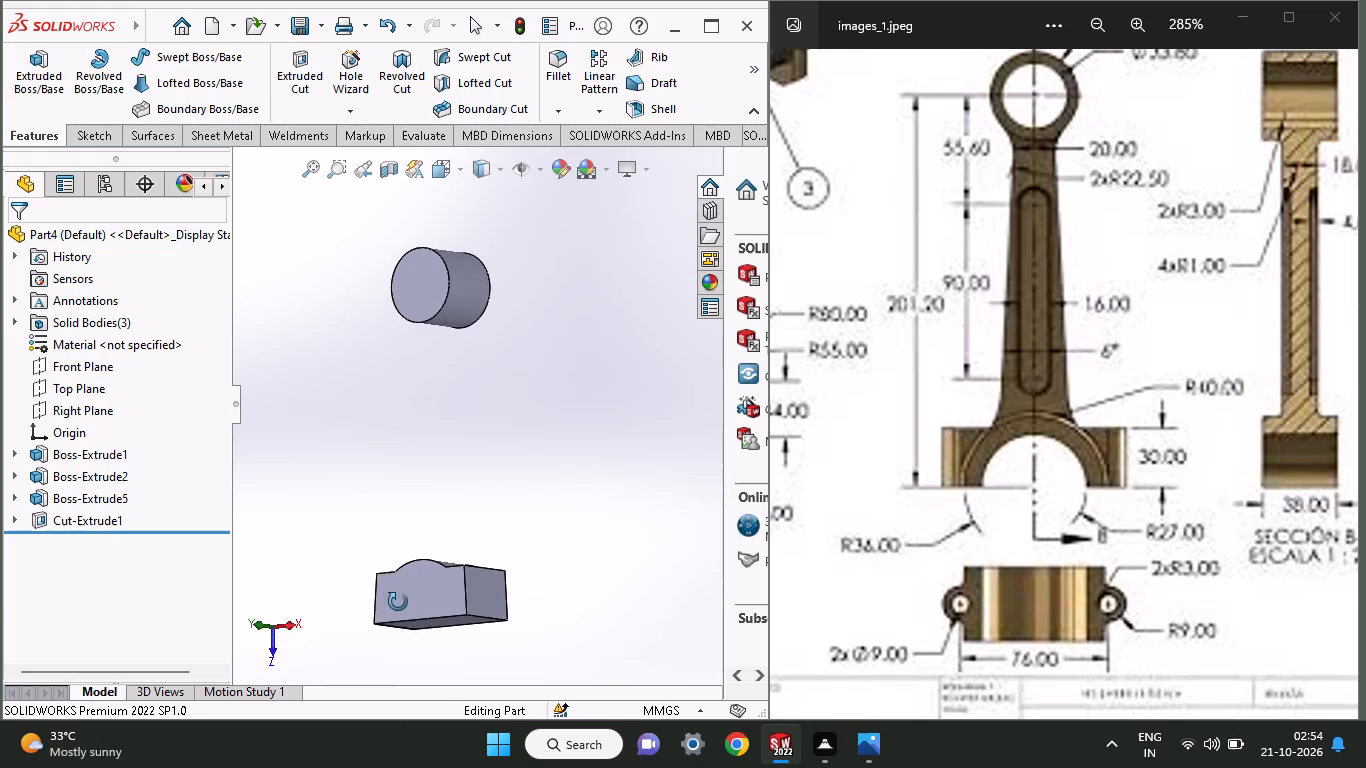
{"action": "middle_click_drag", "start_coordinate": [398, 602], "coordinate": [446, 621]}
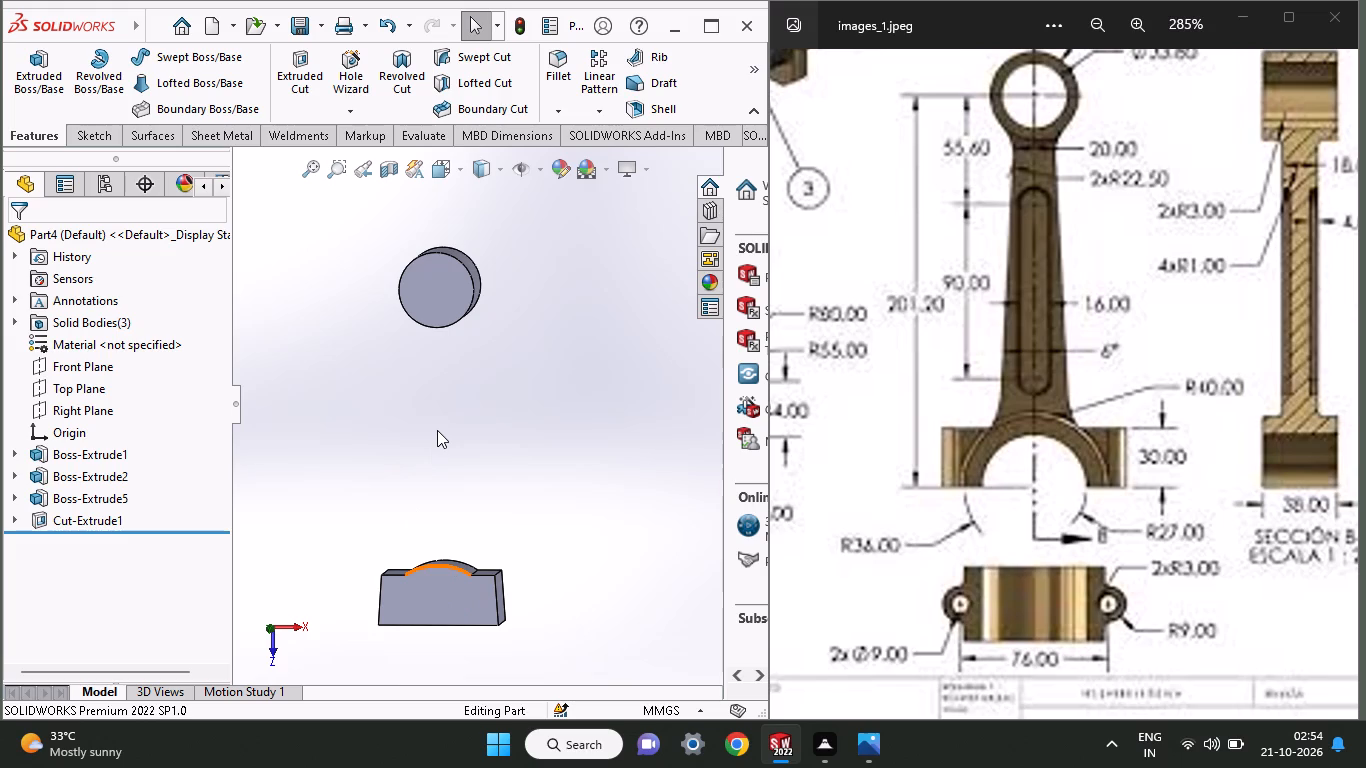
{"action": "right_click", "coordinate": [454, 604]}
{"action": "right_click", "coordinate": [454, 598]}
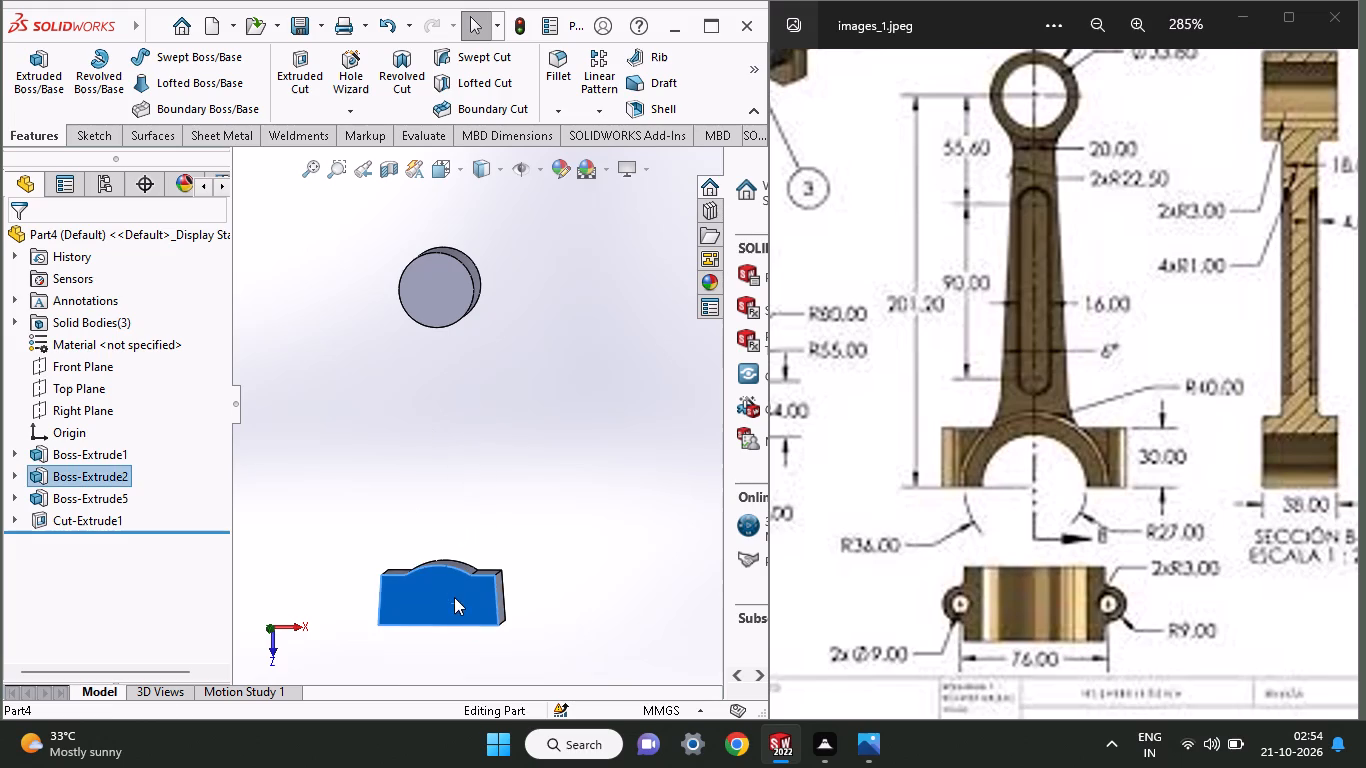
{"action": "left_click", "coordinate": [476, 566]}
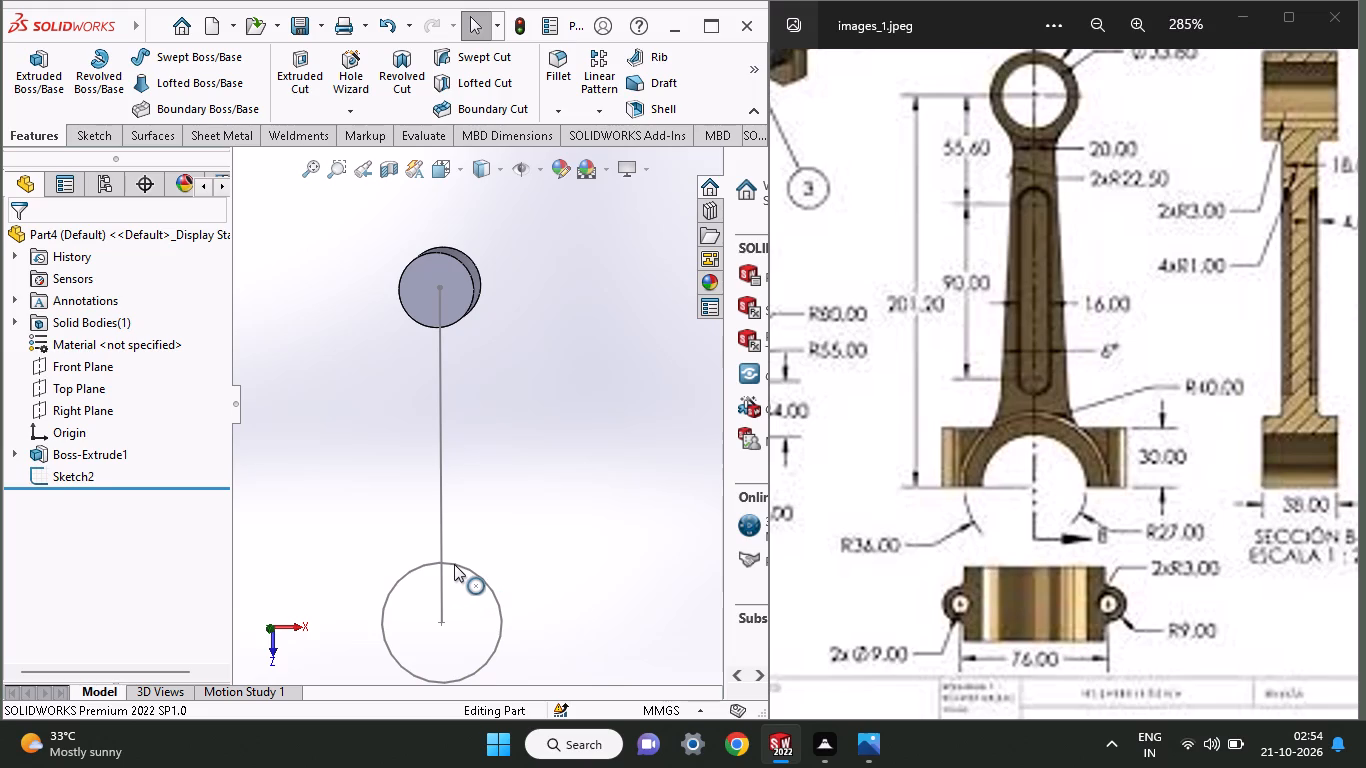
{"action": "left_click", "coordinate": [454, 564]}
{"action": "right_click", "coordinate": [454, 564]}
{"action": "left_click", "coordinate": [483, 680]}
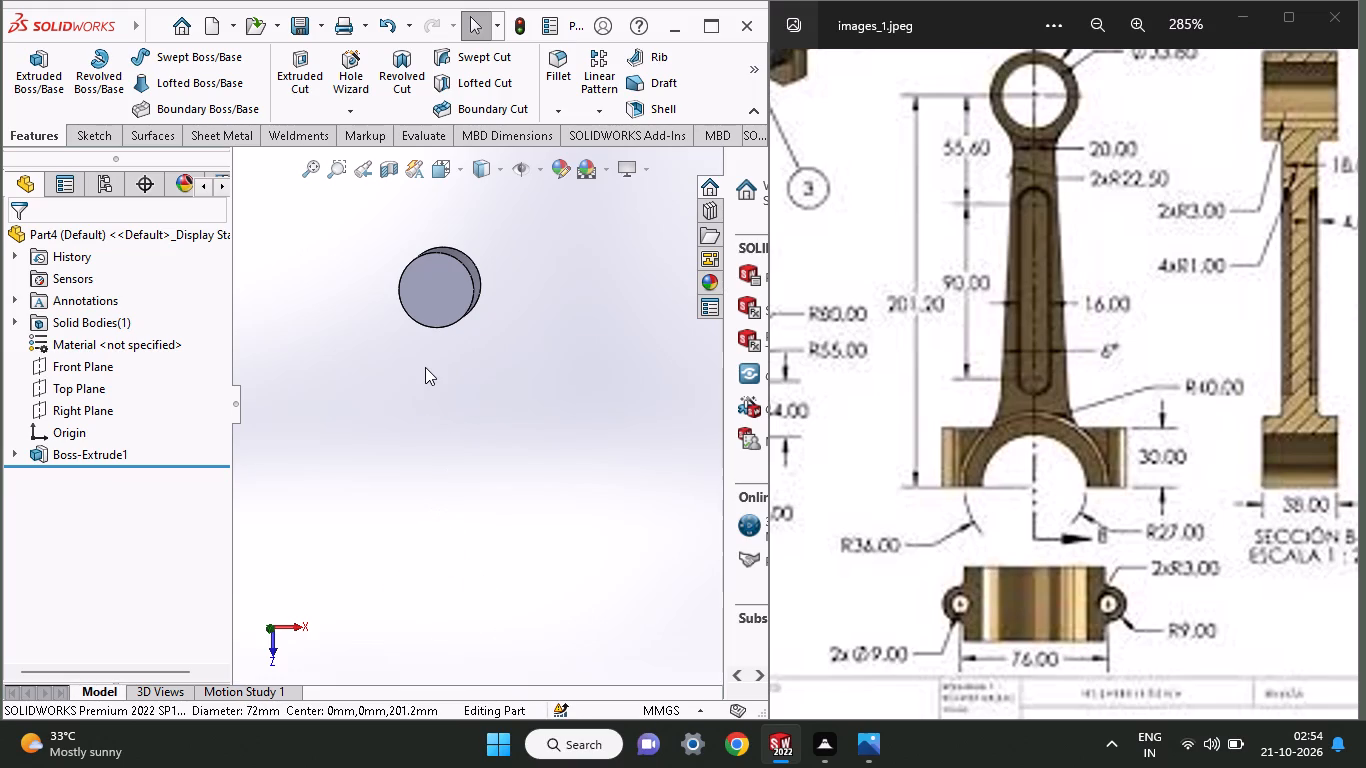
On the small-end cylinder's flat face, sketch a circle centred on the origin and dimension its diameter as 33.60 mm.
{"action": "left_click", "coordinate": [442, 296]}
{"action": "left_click", "coordinate": [528, 248]}
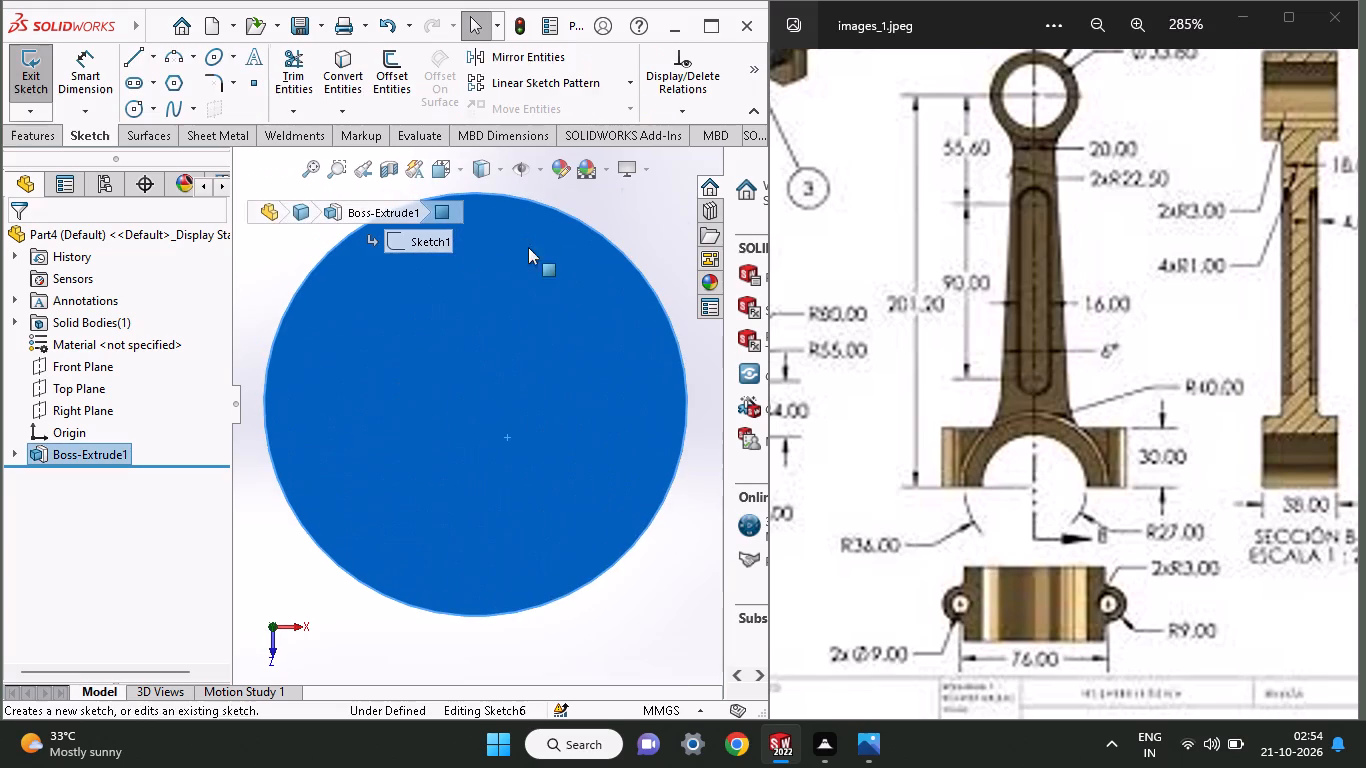
{"action": "left_click", "coordinate": [136, 111]}
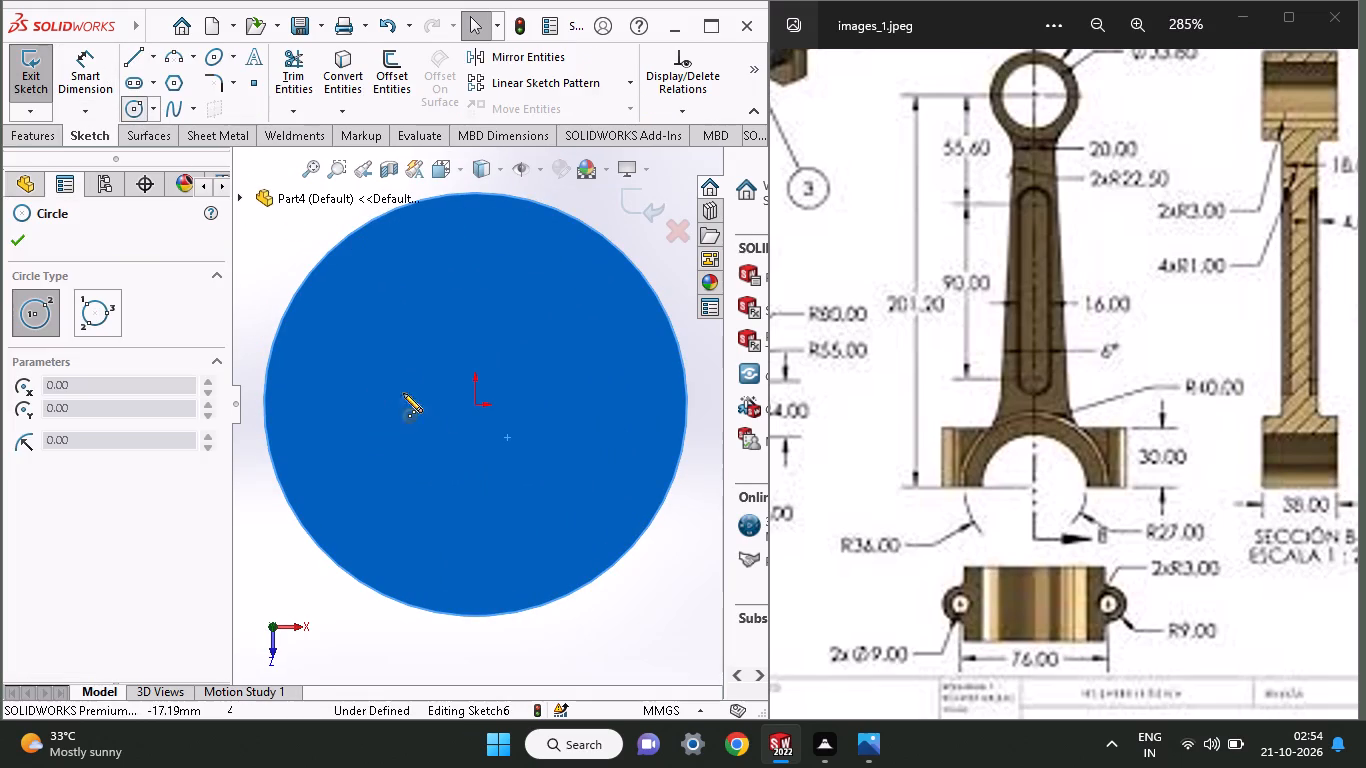
{"action": "left_click", "coordinate": [476, 402]}
{"action": "left_click", "coordinate": [586, 503]}
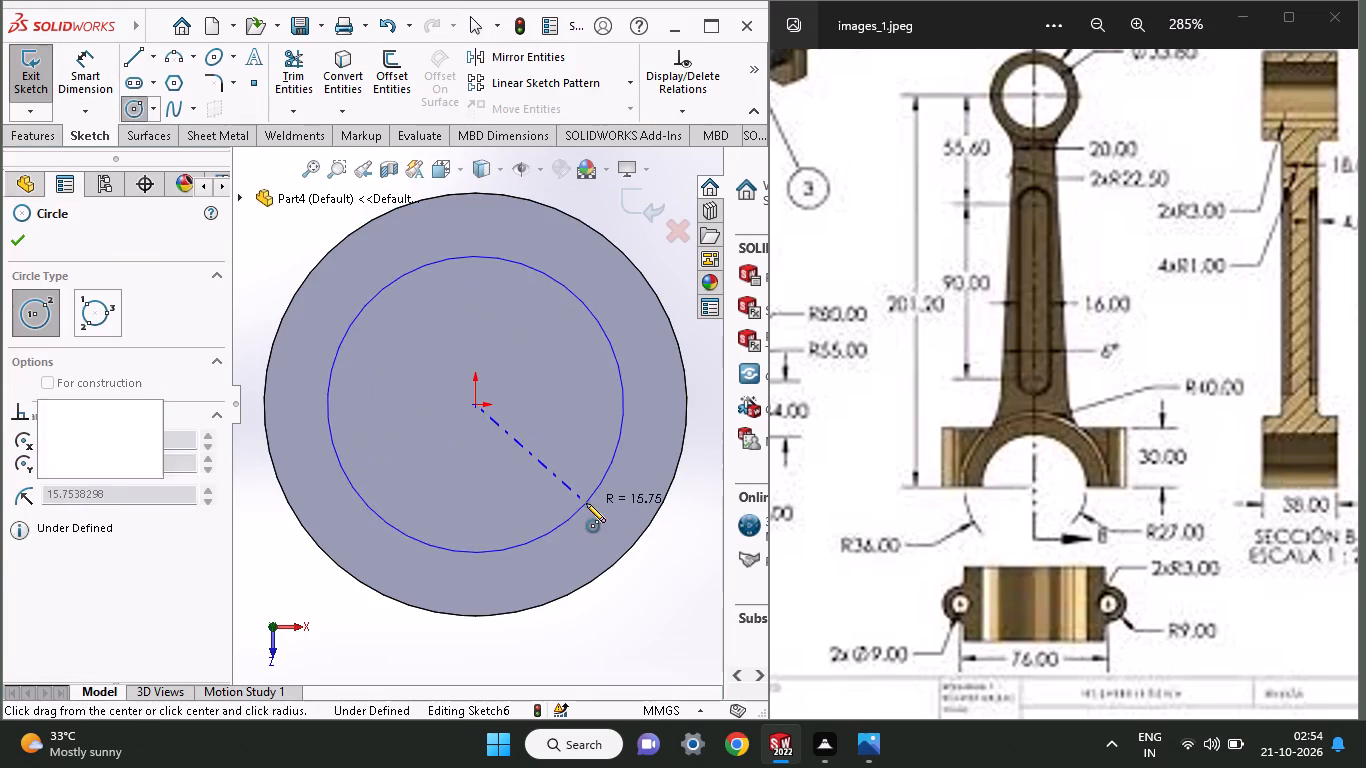
{"action": "left_click", "coordinate": [92, 79]}
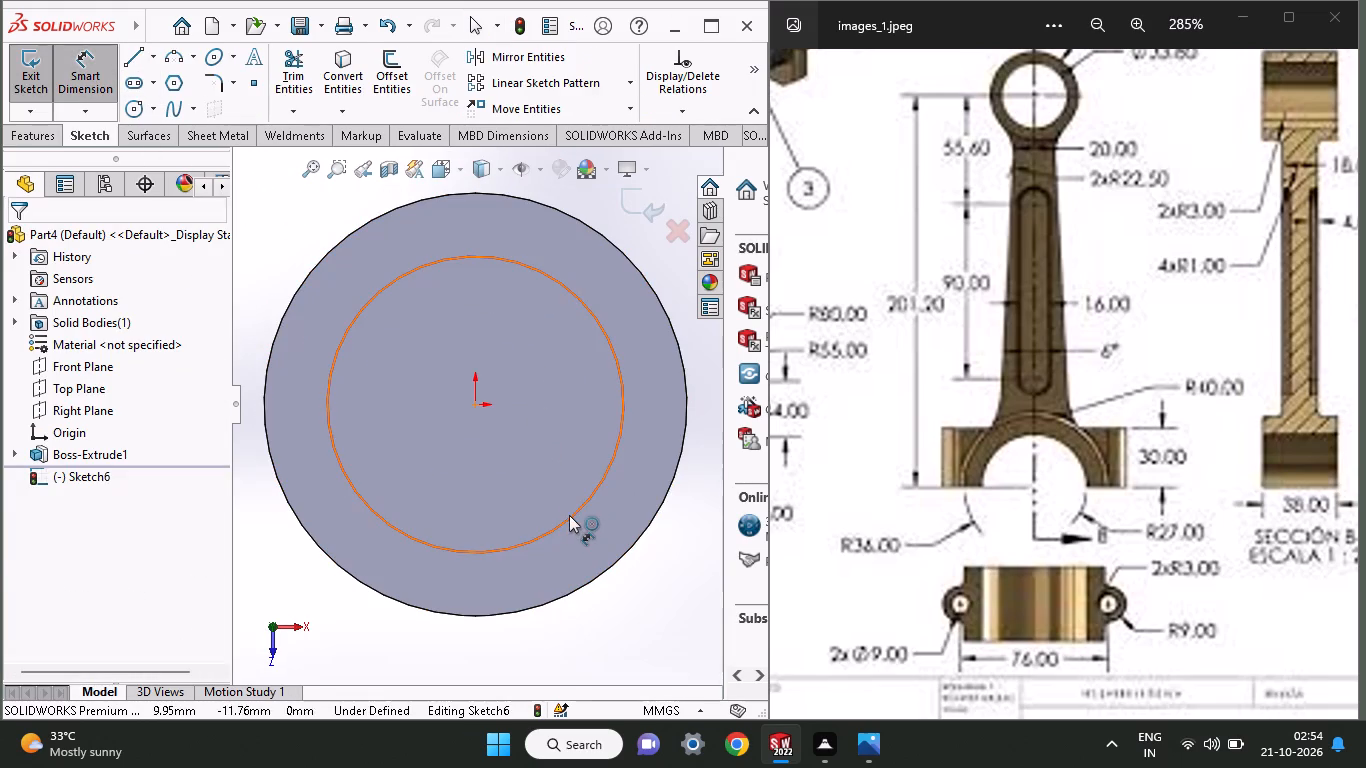
{"action": "left_click", "coordinate": [569, 515]}
{"action": "left_click", "coordinate": [559, 444]}
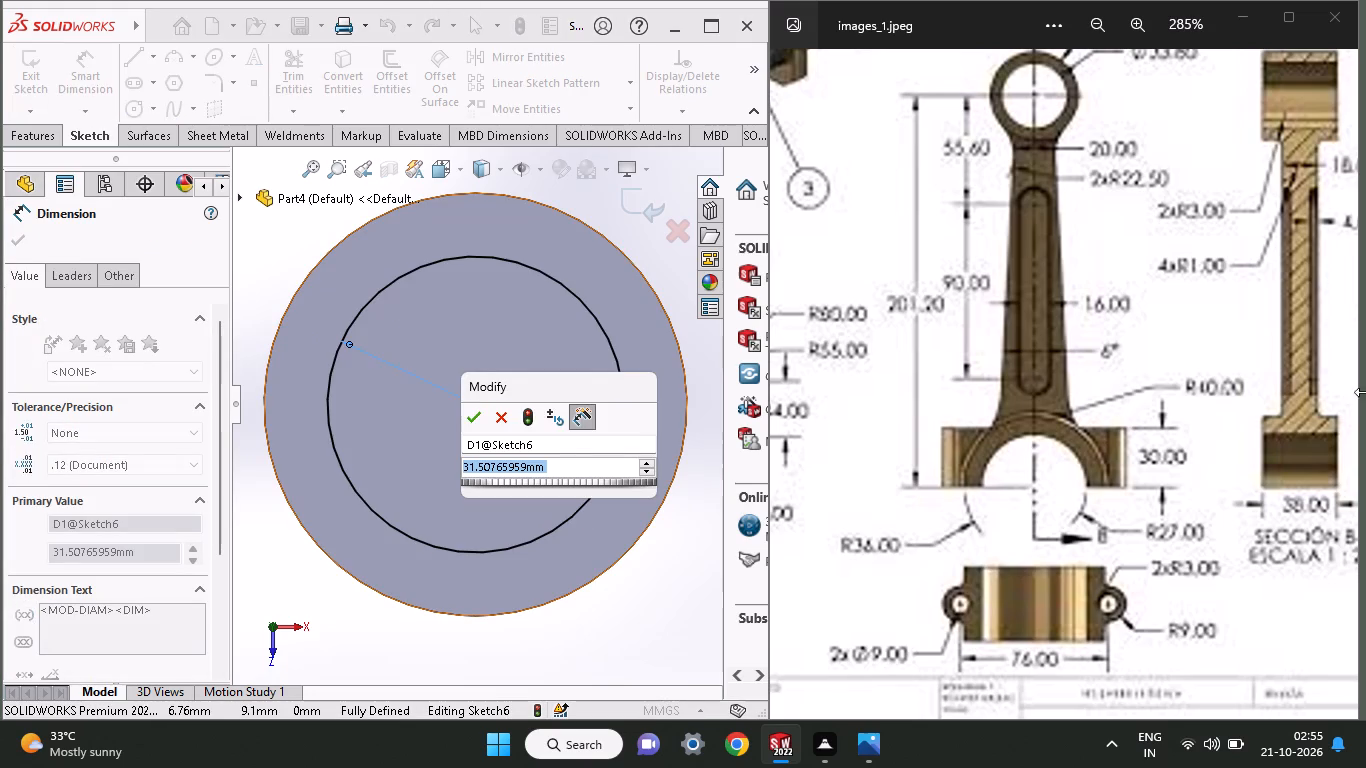
{"action": "middle_click_drag", "start_coordinate": [1139, 288], "coordinate": [1165, 396]}
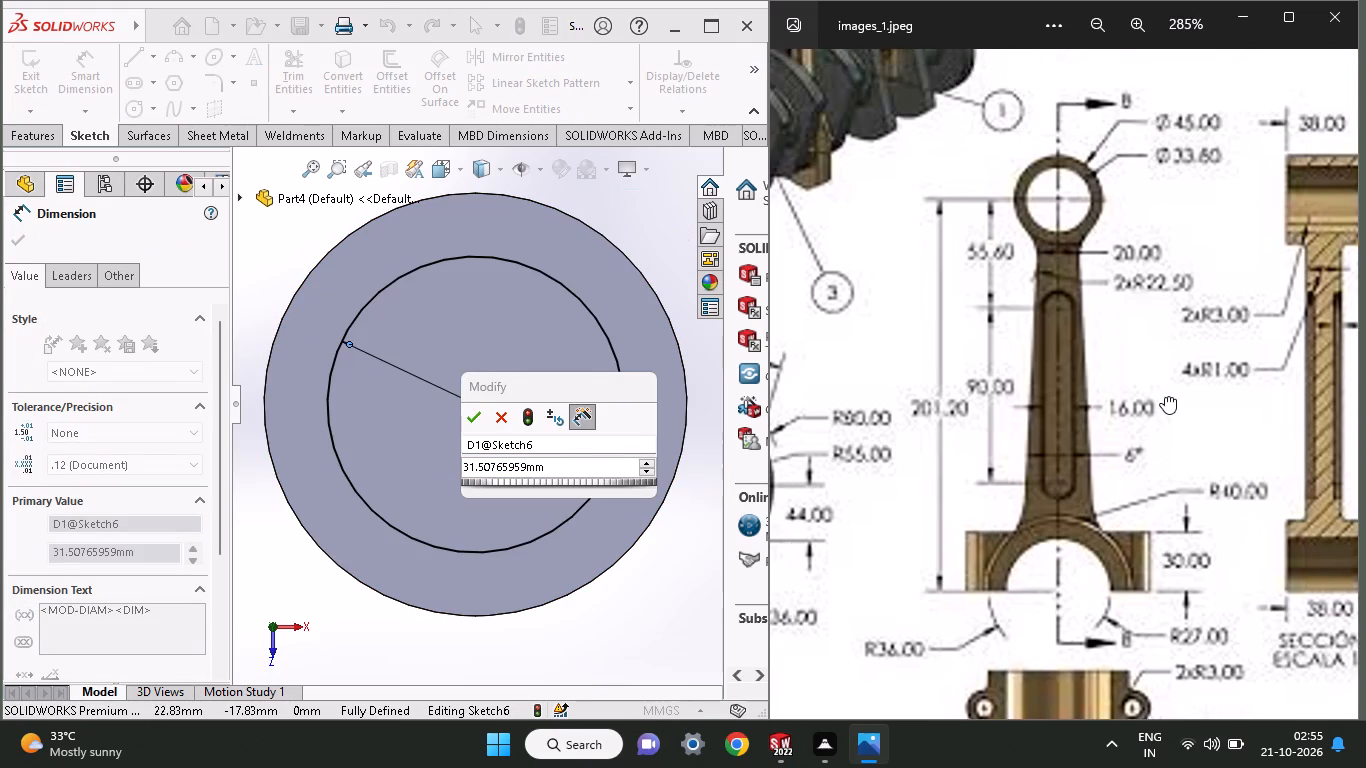
{"action": "middle_click_drag", "start_coordinate": [1165, 396], "coordinate": [1165, 397]}
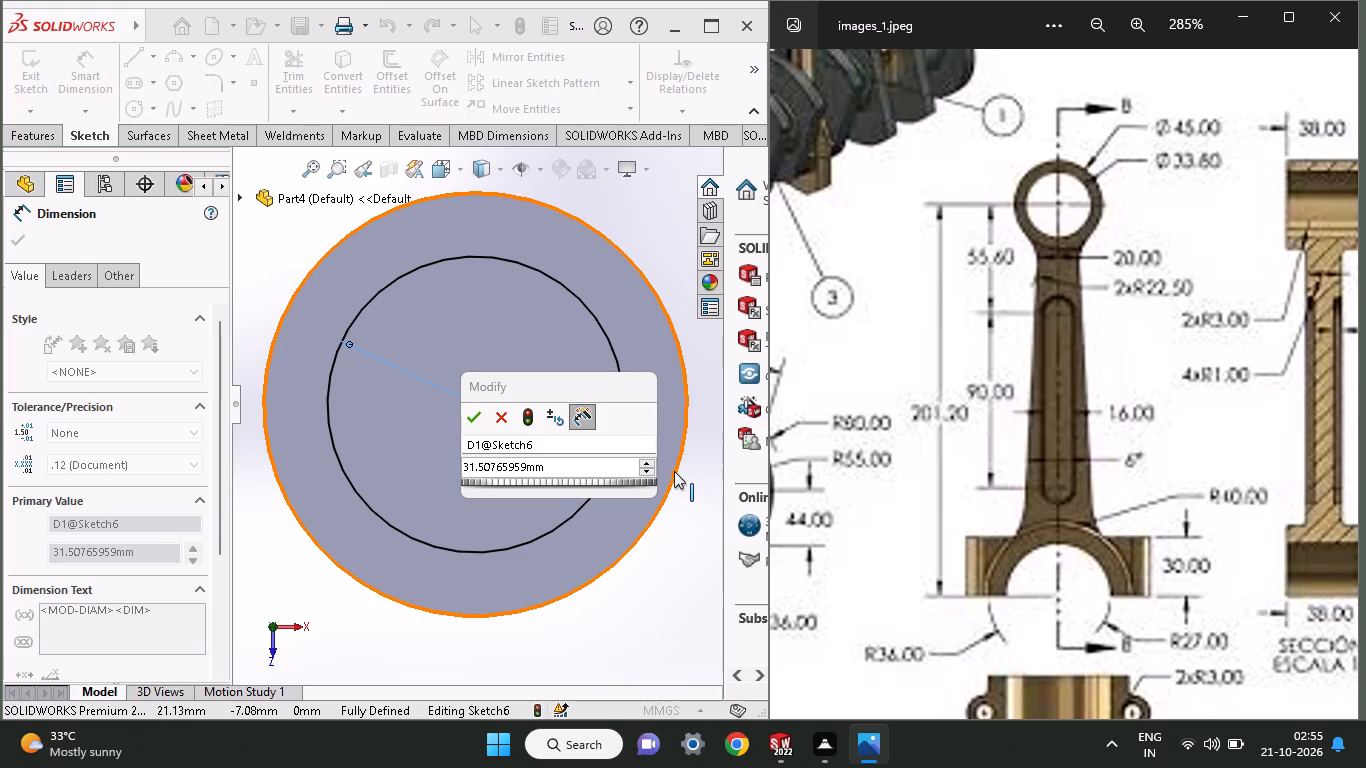
{"action": "key", "text": "3"}
{"action": "left_click", "coordinate": [557, 467]}
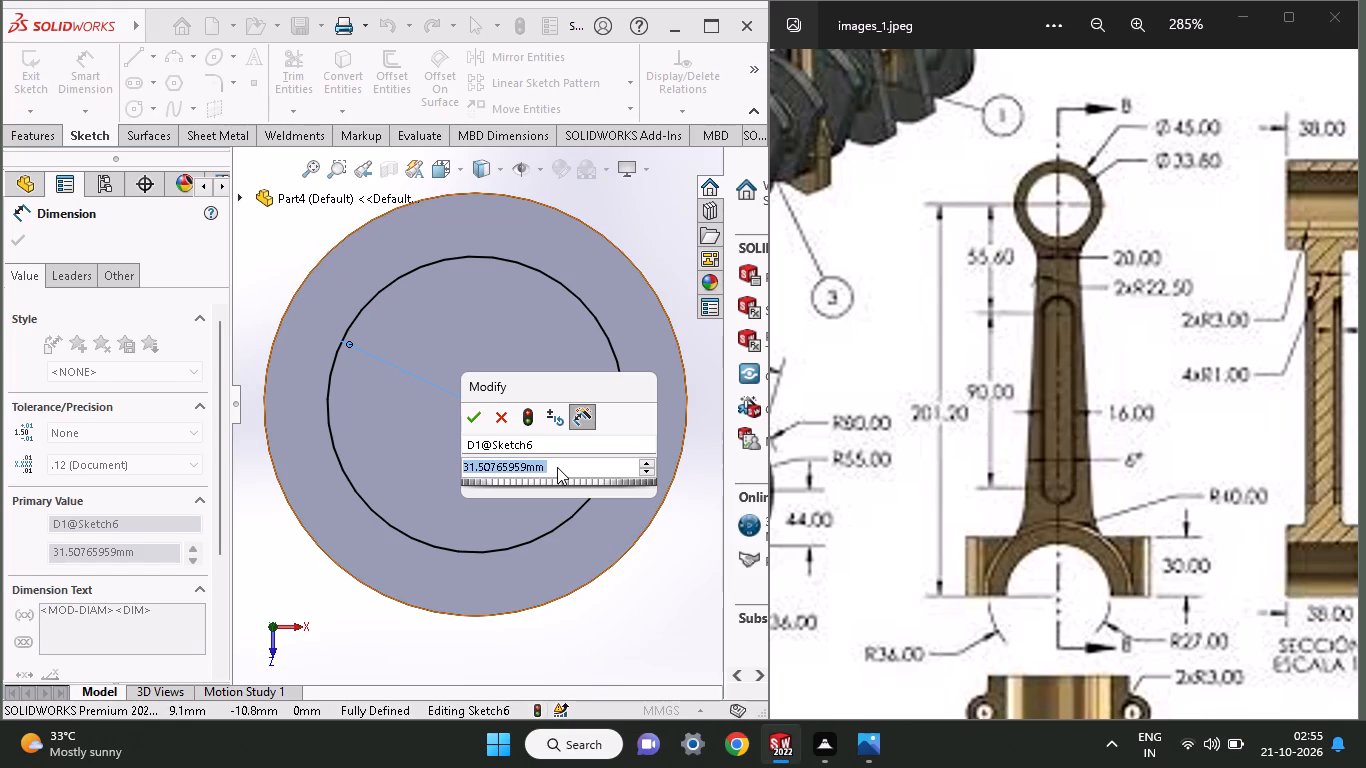
{"action": "type", "text": "33.60"}
{"action": "key", "text": "Return"}
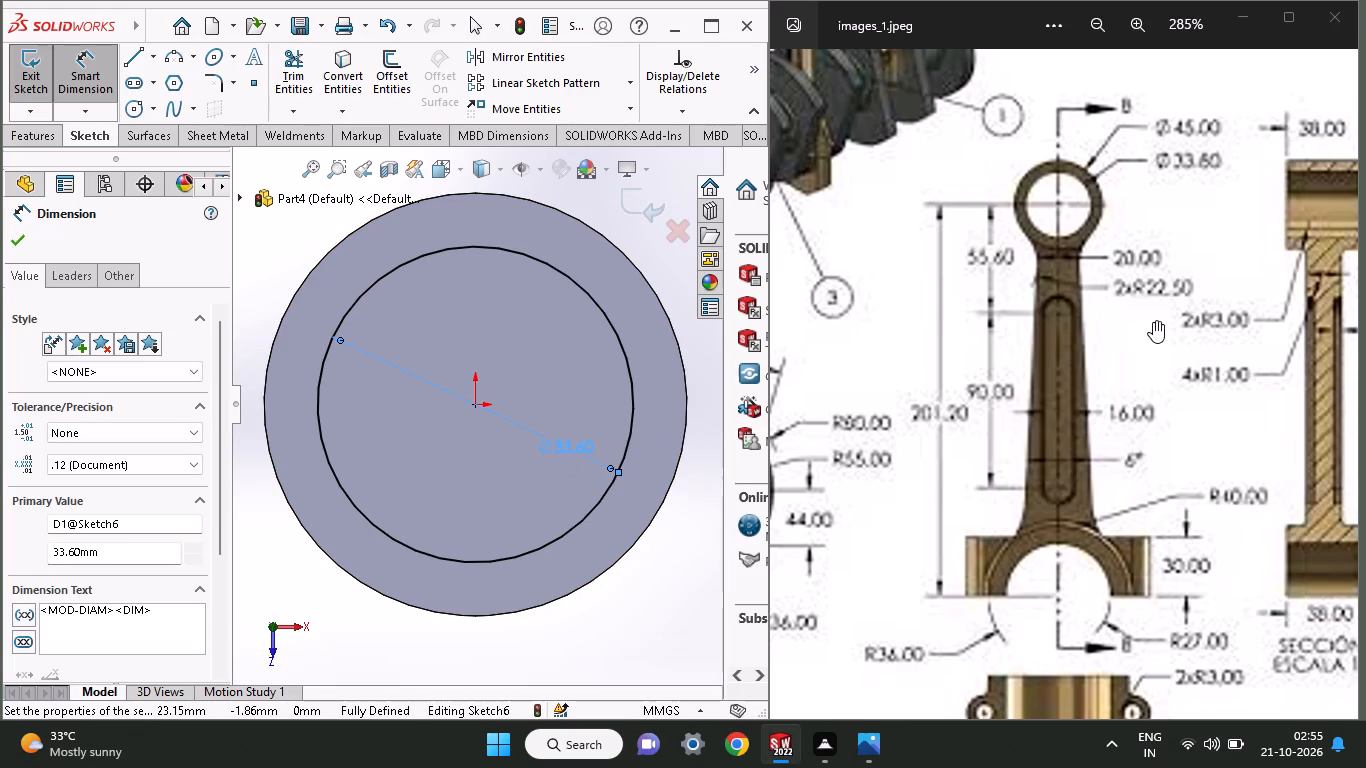
Extrude-cut the circle through the small-end cylinder with a Mid Plane depth of 424 mm.
{"action": "left_click", "coordinate": [44, 133]}
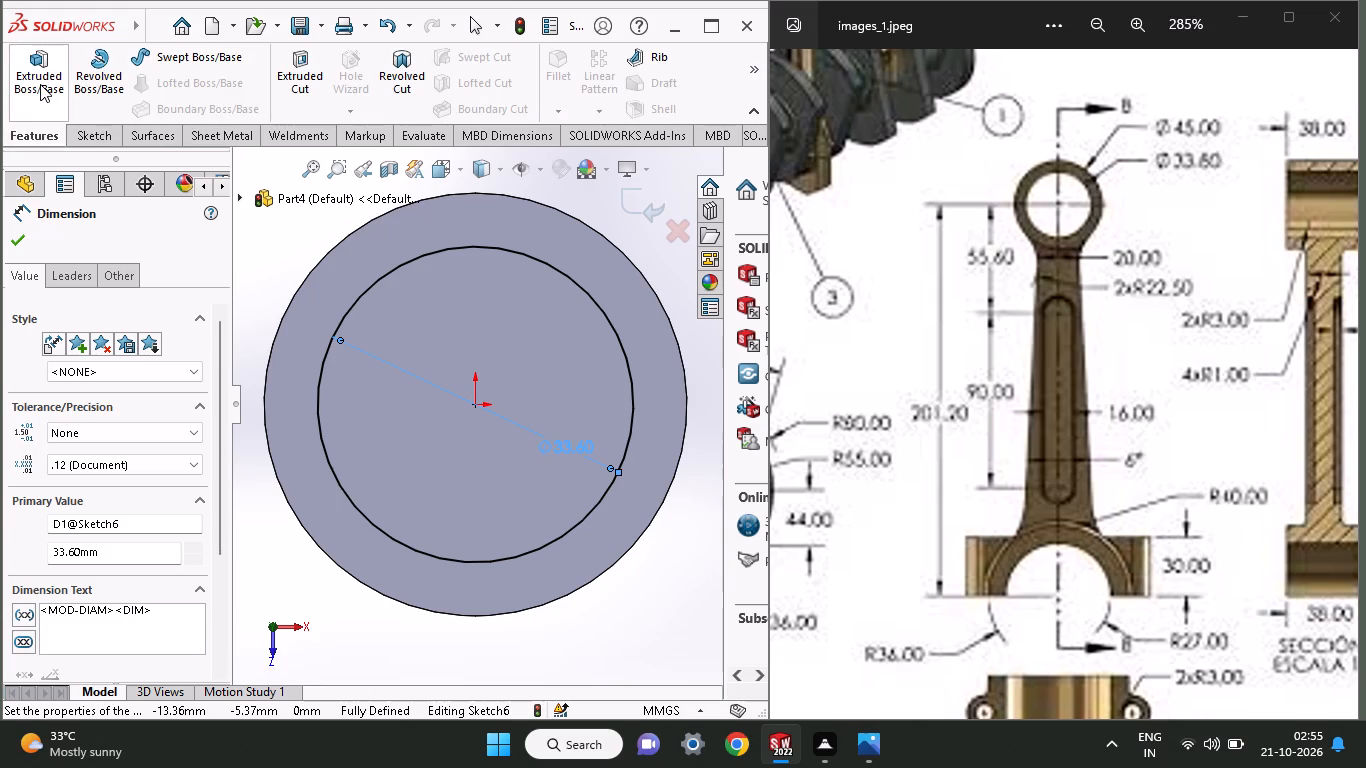
{"action": "left_click", "coordinate": [302, 85]}
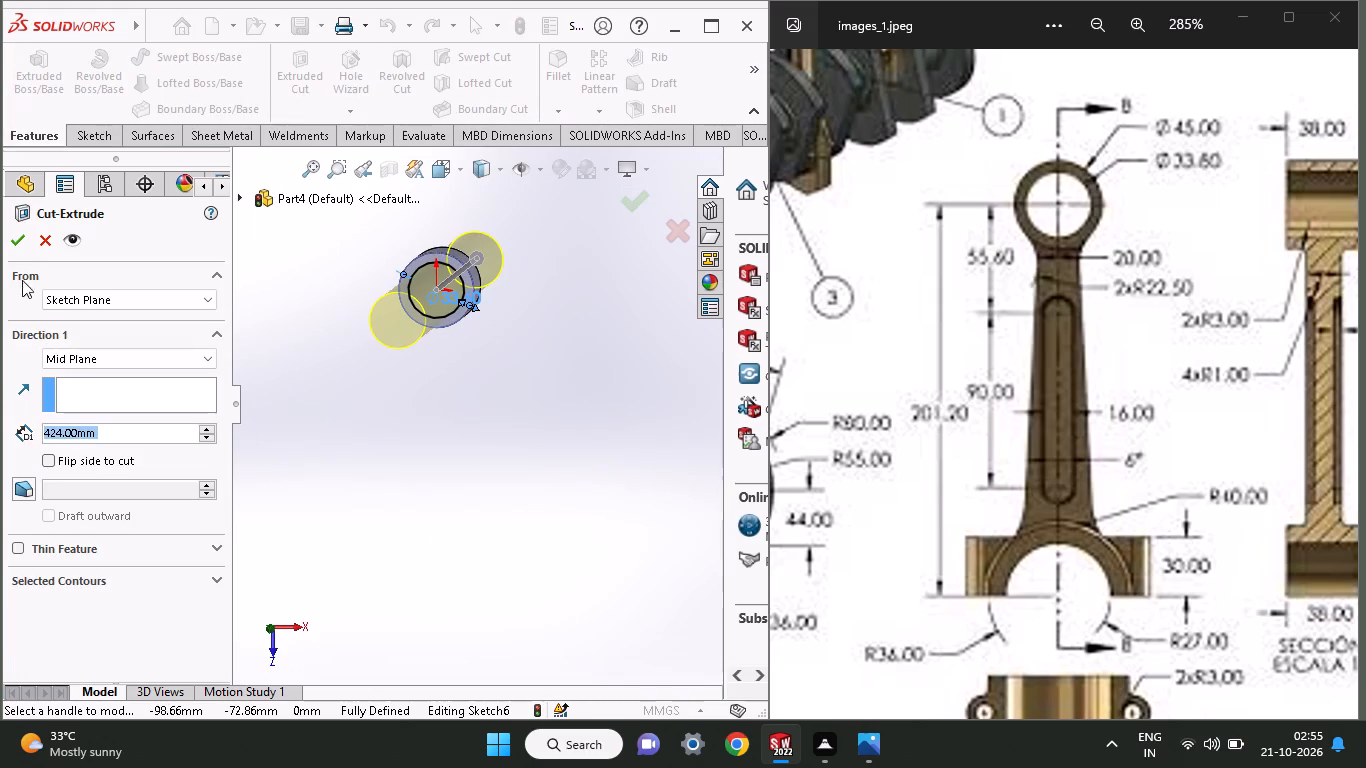
{"action": "left_click", "coordinate": [19, 248]}
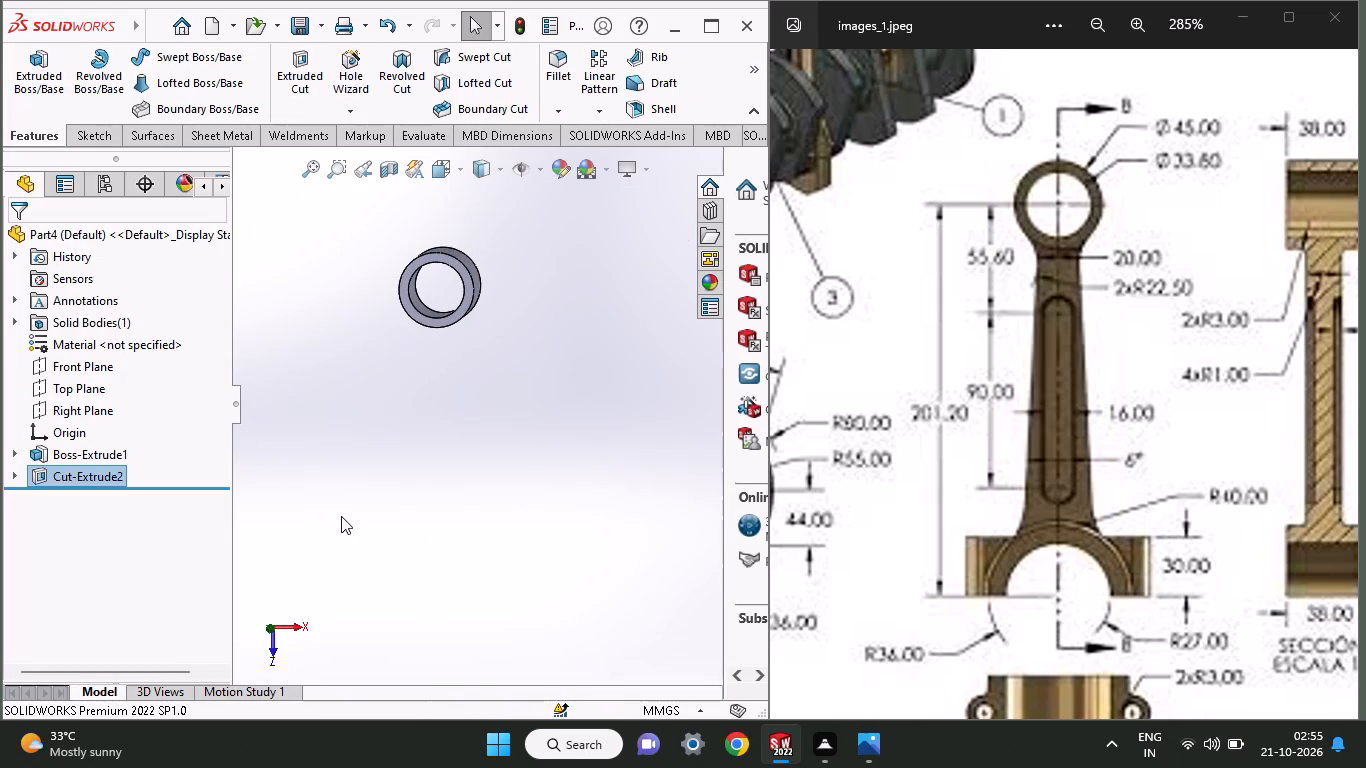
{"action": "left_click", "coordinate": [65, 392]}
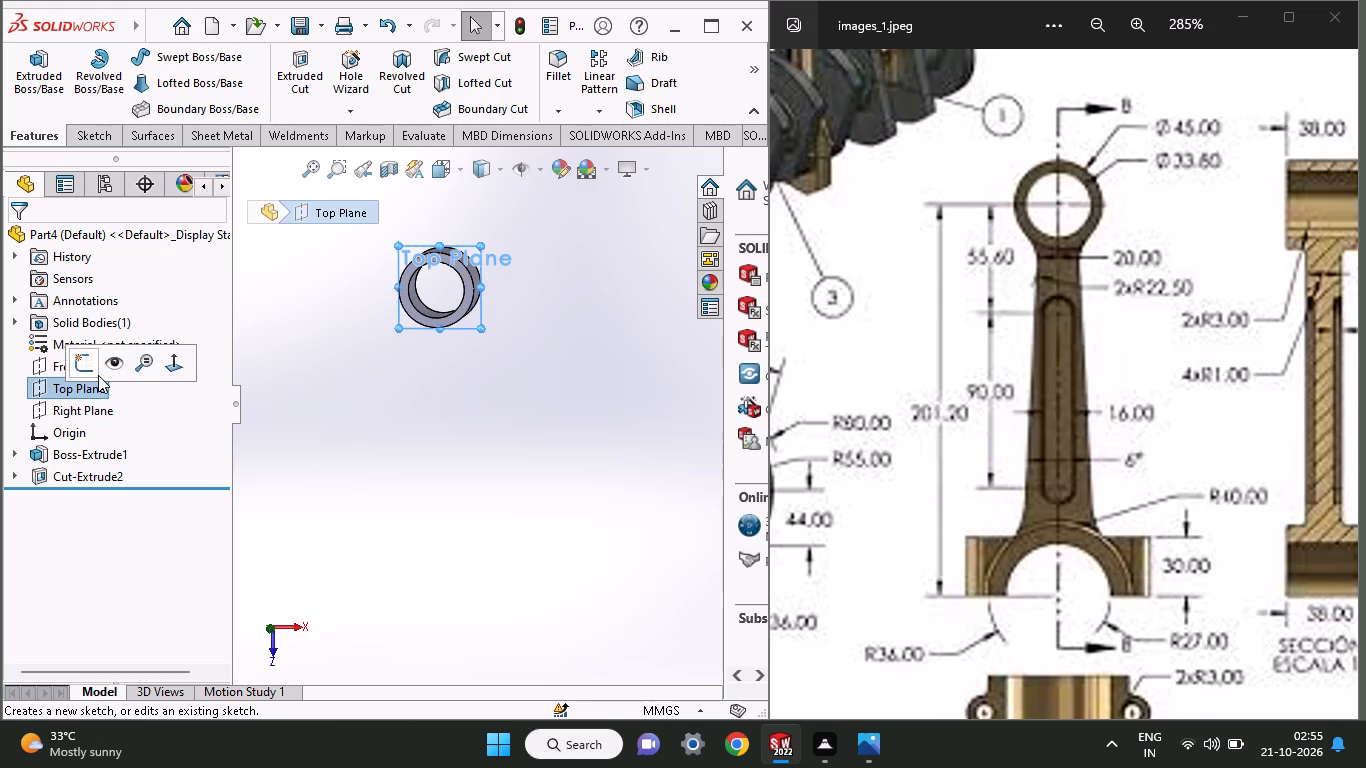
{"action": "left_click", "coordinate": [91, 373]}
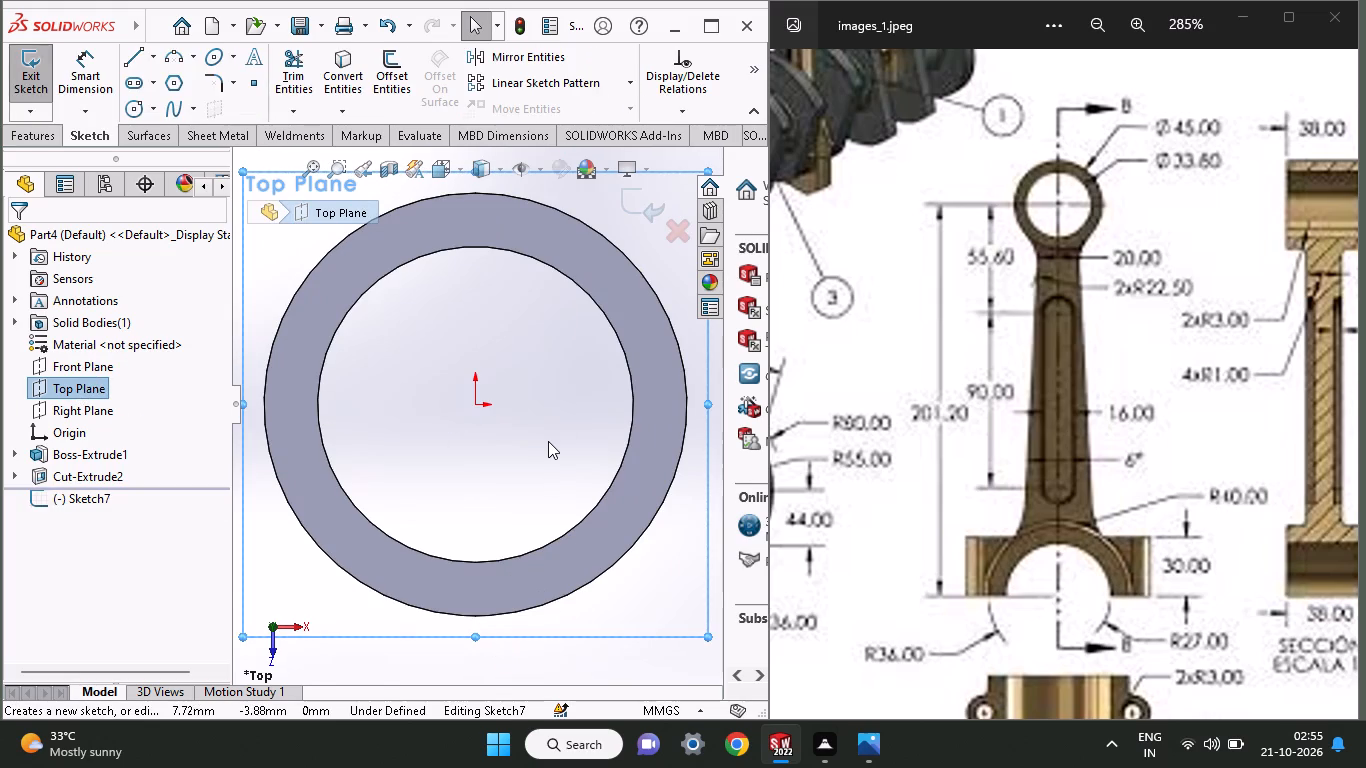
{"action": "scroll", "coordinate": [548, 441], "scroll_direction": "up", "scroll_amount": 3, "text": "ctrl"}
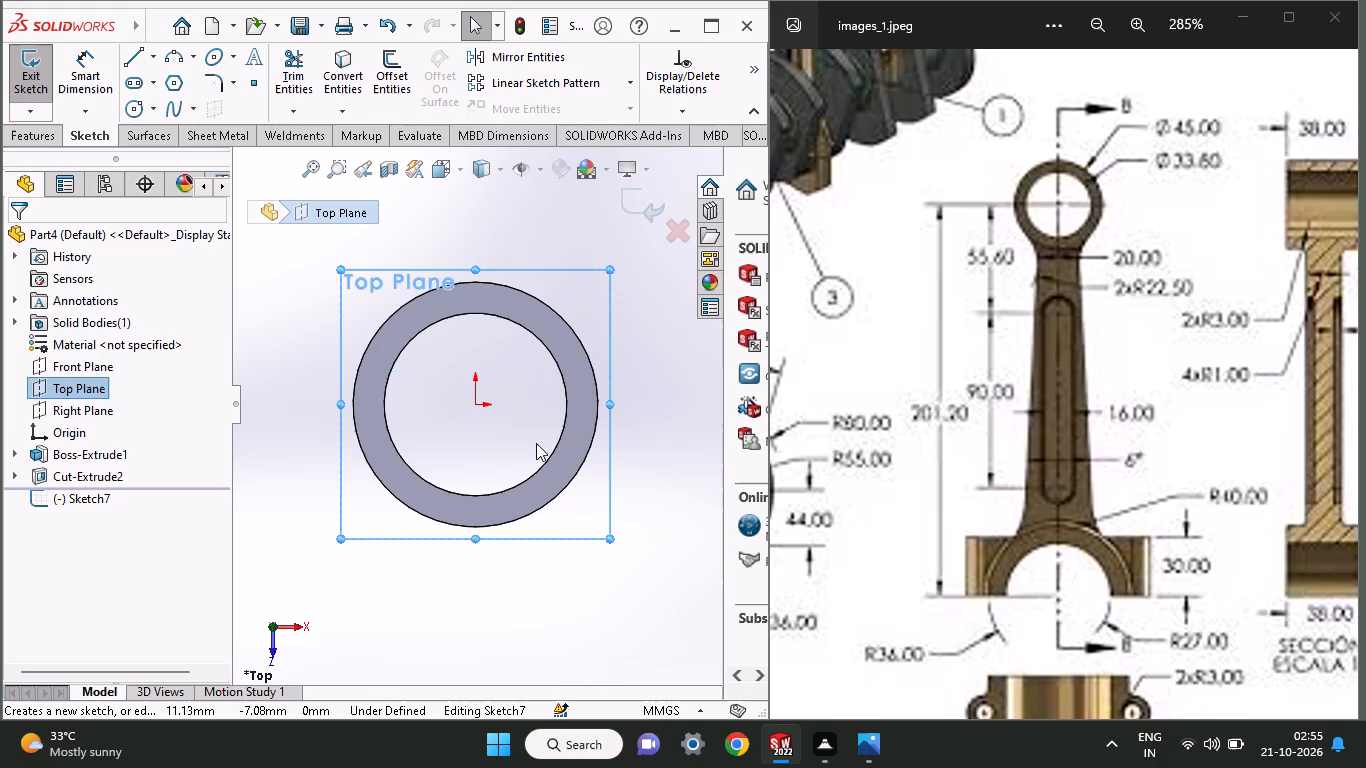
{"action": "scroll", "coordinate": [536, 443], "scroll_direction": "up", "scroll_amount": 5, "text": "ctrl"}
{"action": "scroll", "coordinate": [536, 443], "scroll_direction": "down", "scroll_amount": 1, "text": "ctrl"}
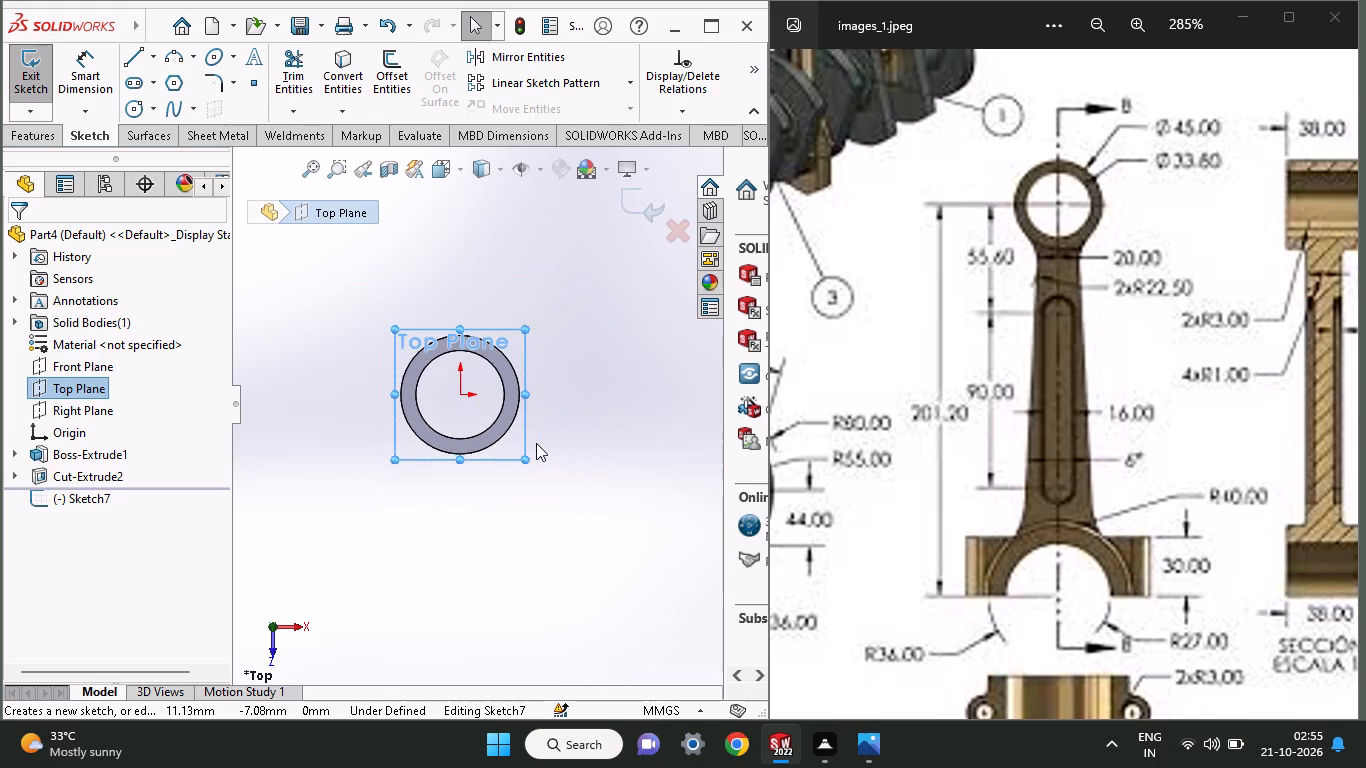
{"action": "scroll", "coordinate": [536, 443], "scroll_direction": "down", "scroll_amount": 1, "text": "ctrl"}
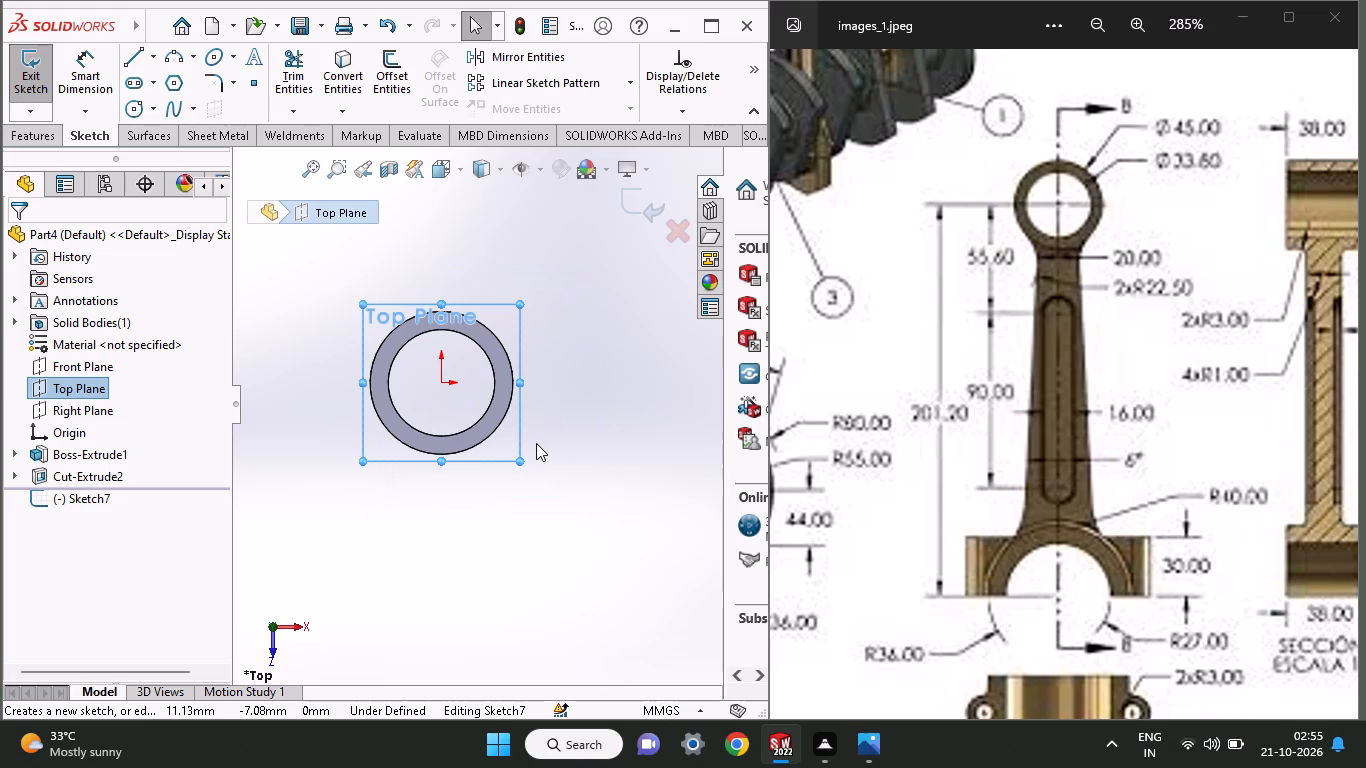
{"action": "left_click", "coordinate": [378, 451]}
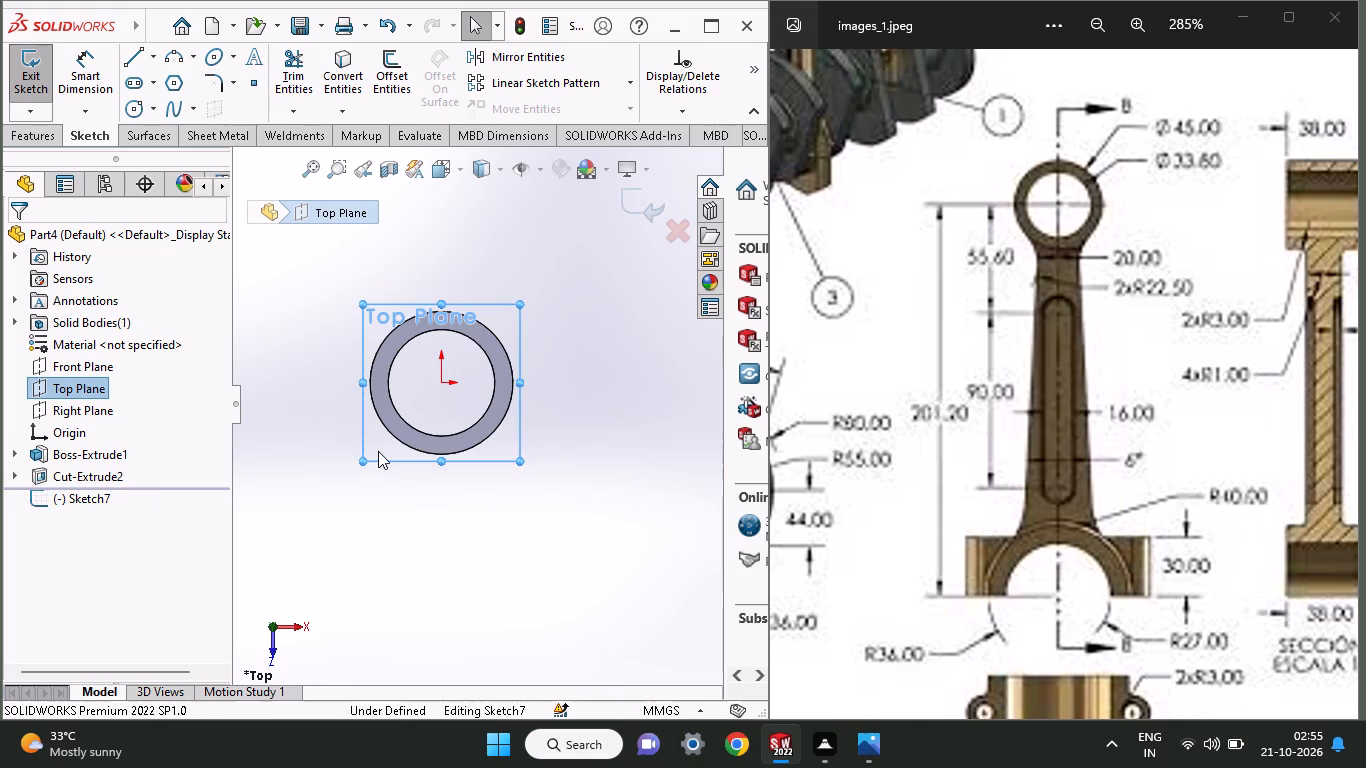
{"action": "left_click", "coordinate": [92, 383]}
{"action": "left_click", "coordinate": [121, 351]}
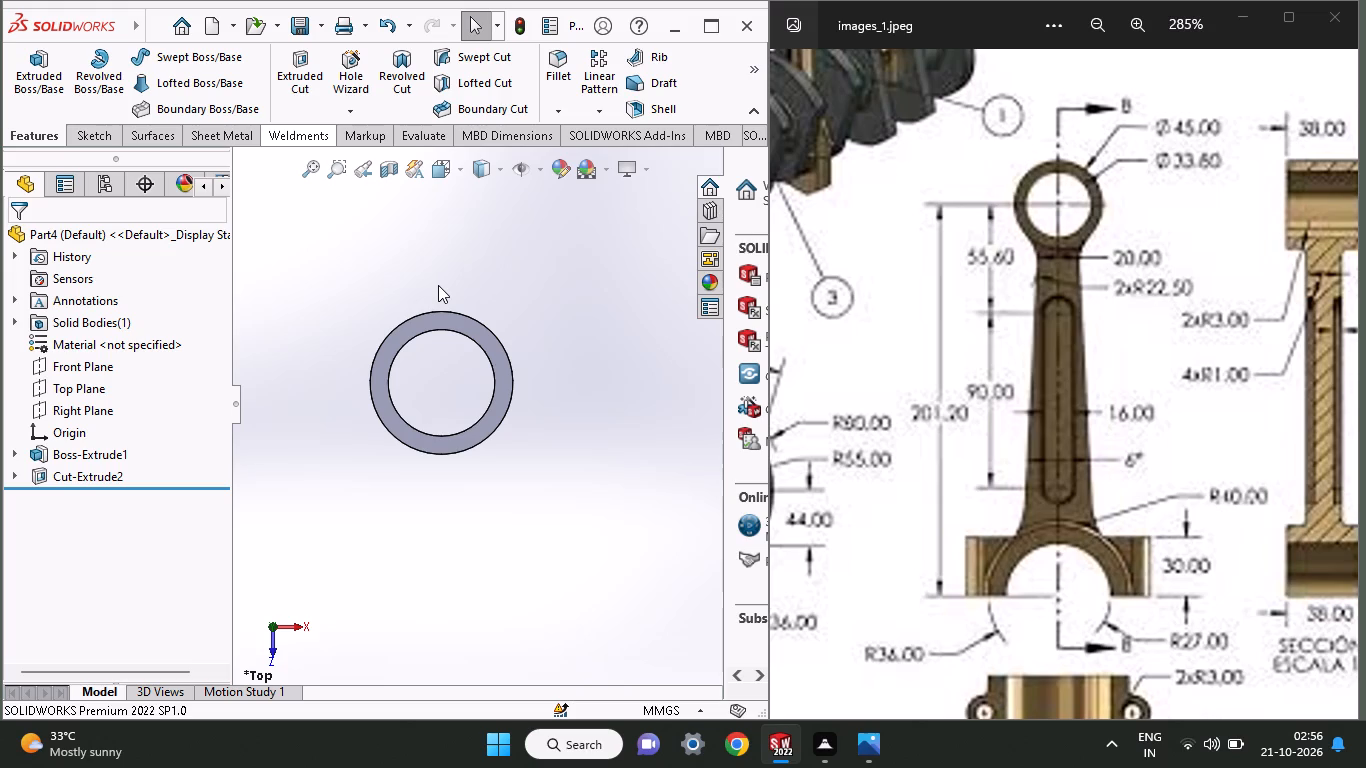
On the Top Plane, sketch a vertical line about 28 mm long from the origin down past the small-end ring's outer edge.
{"action": "left_click", "coordinate": [95, 134]}
{"action": "left_click", "coordinate": [137, 63]}
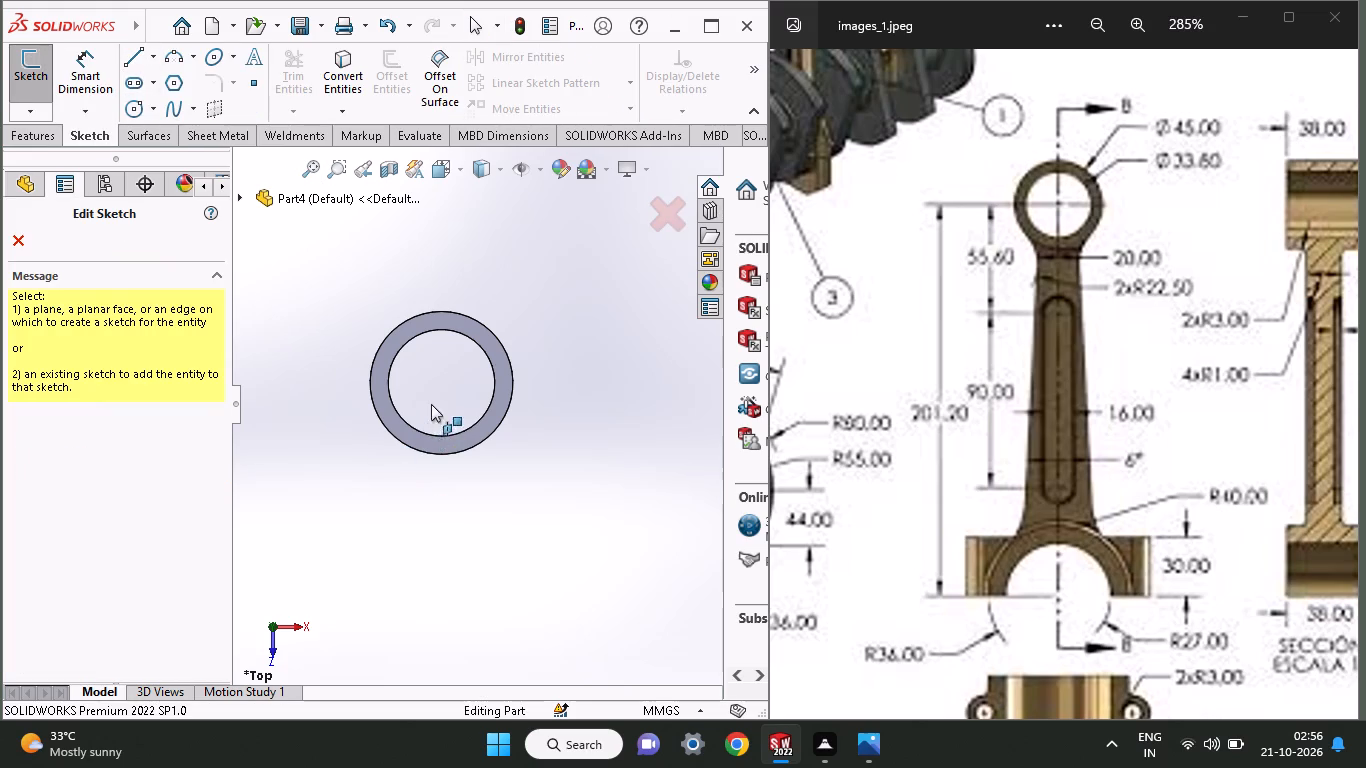
{"action": "left_click", "coordinate": [39, 190]}
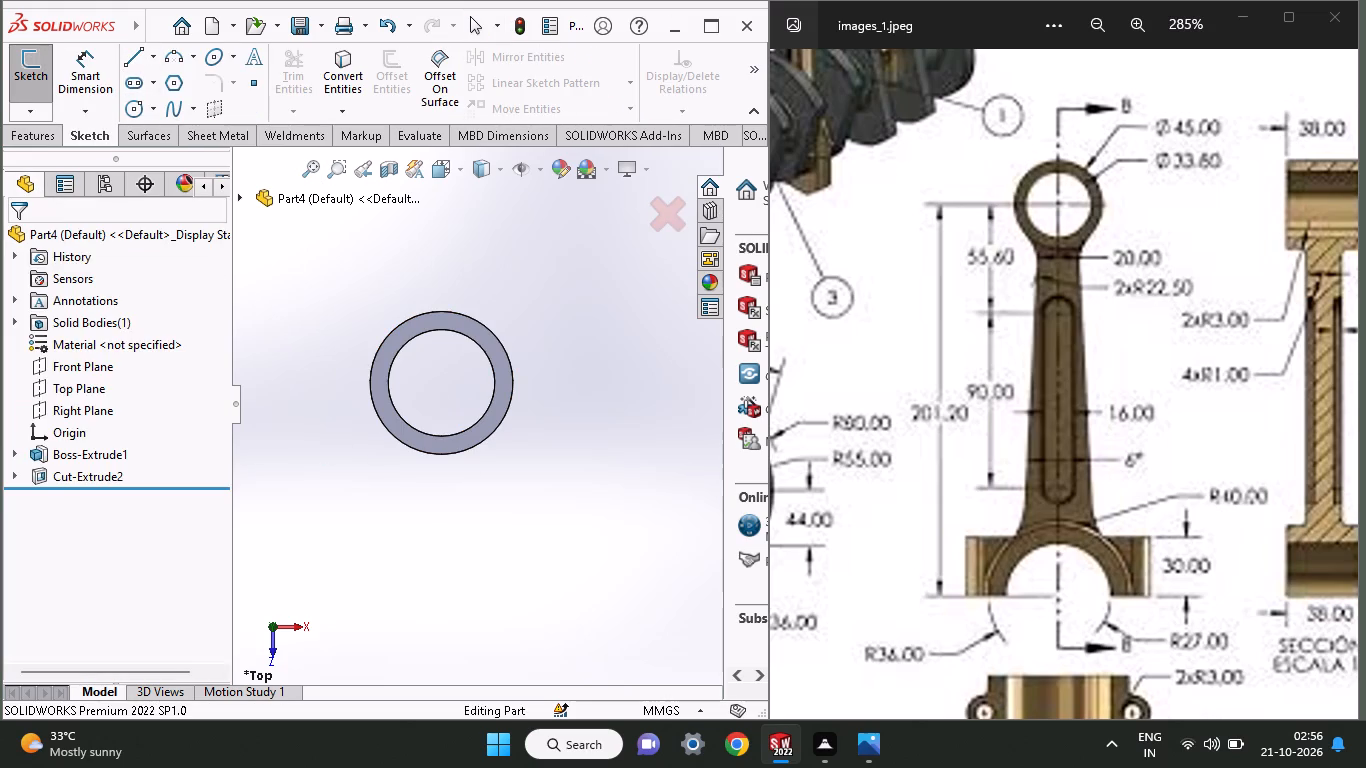
{"action": "left_click", "coordinate": [54, 390]}
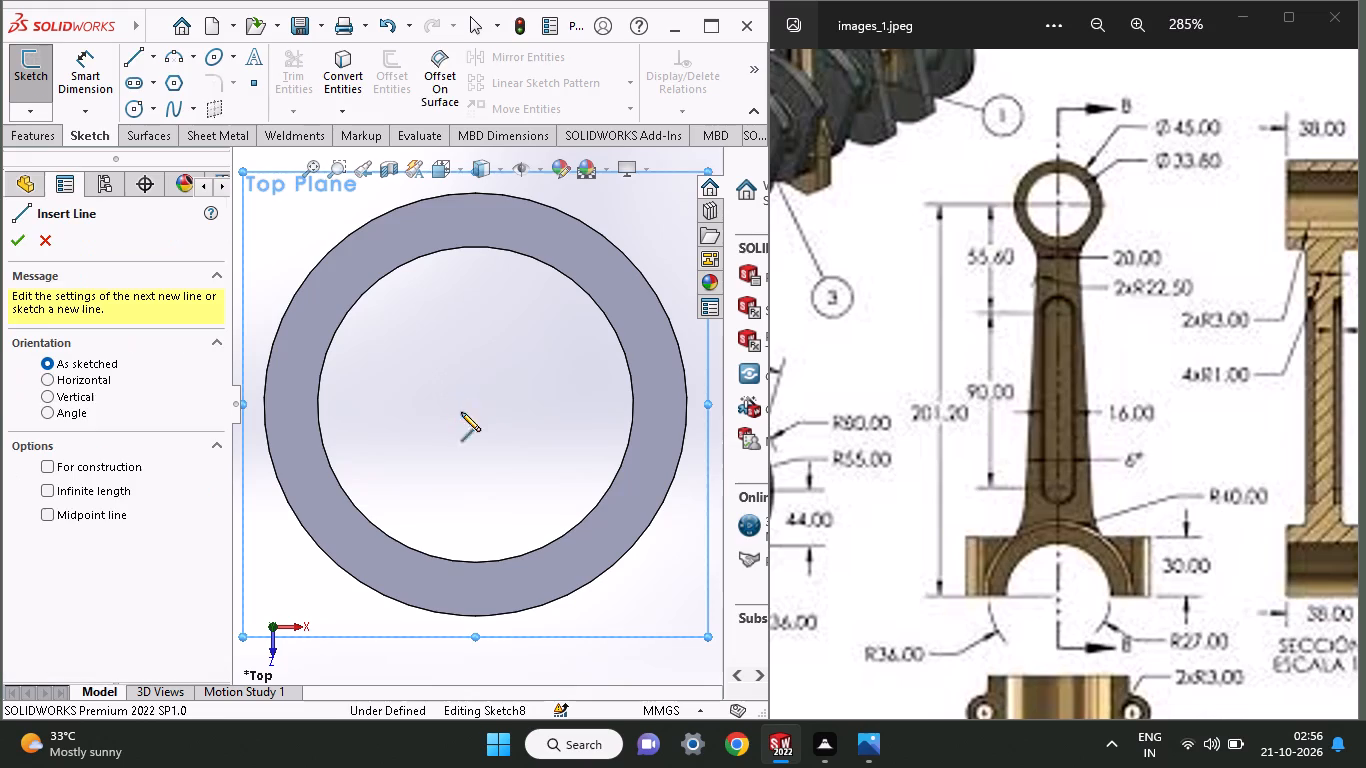
{"action": "left_click", "coordinate": [470, 400]}
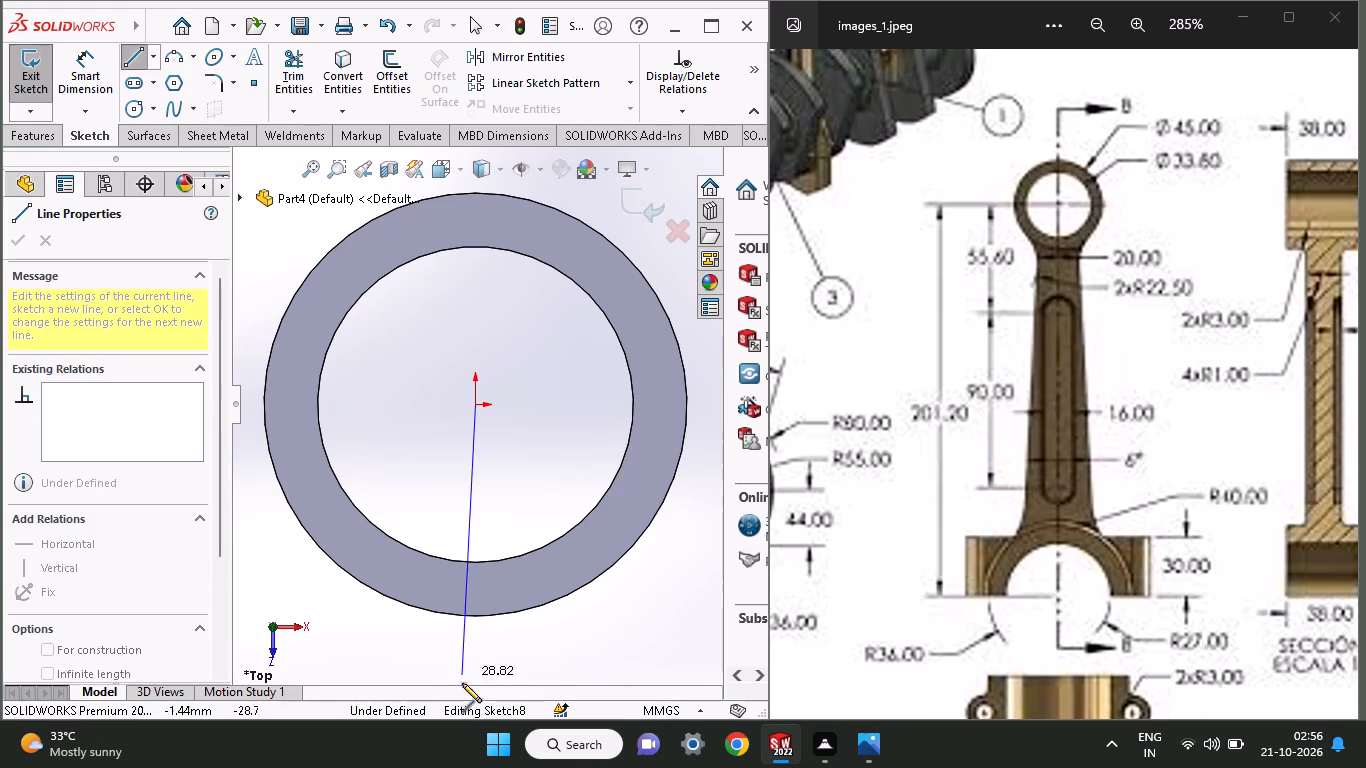
{"action": "left_click", "coordinate": [477, 665]}
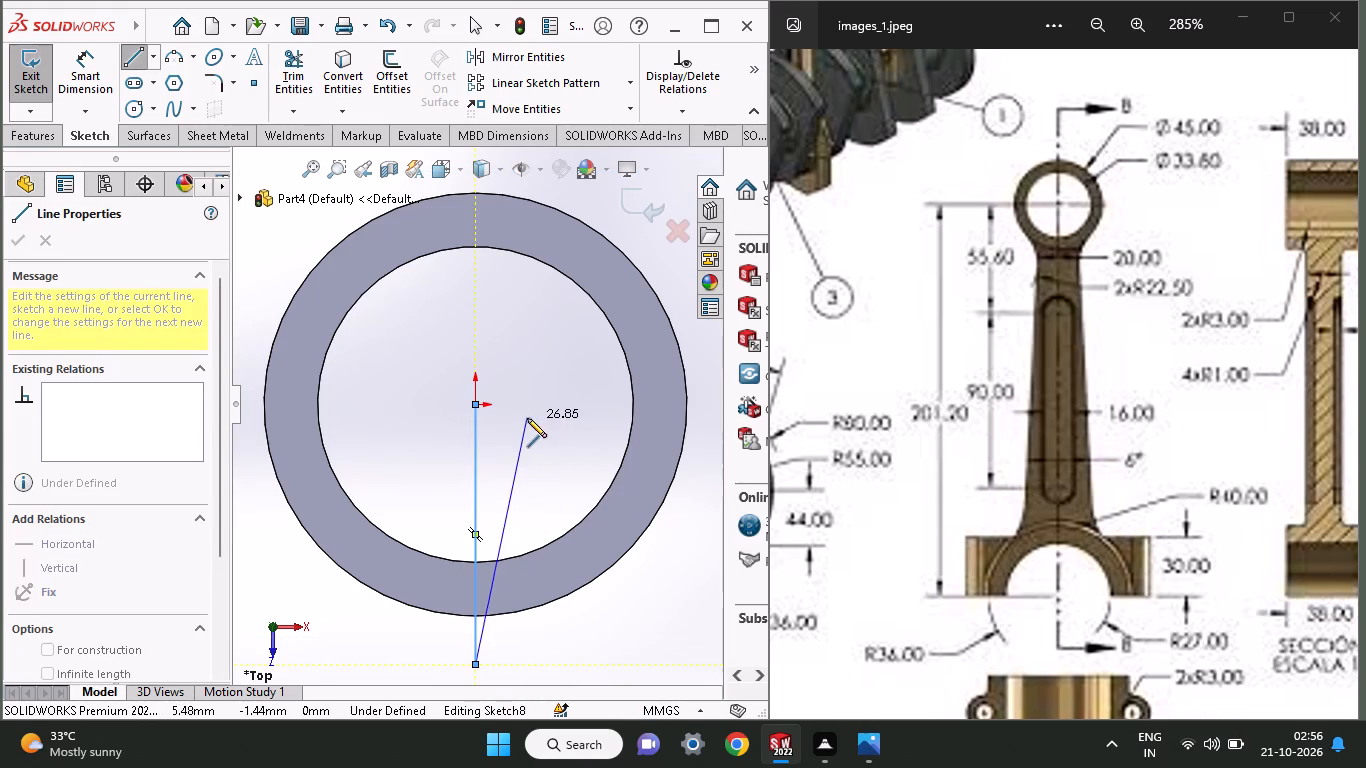
{"action": "right_click", "coordinate": [527, 418]}
{"action": "left_click", "coordinate": [557, 432]}
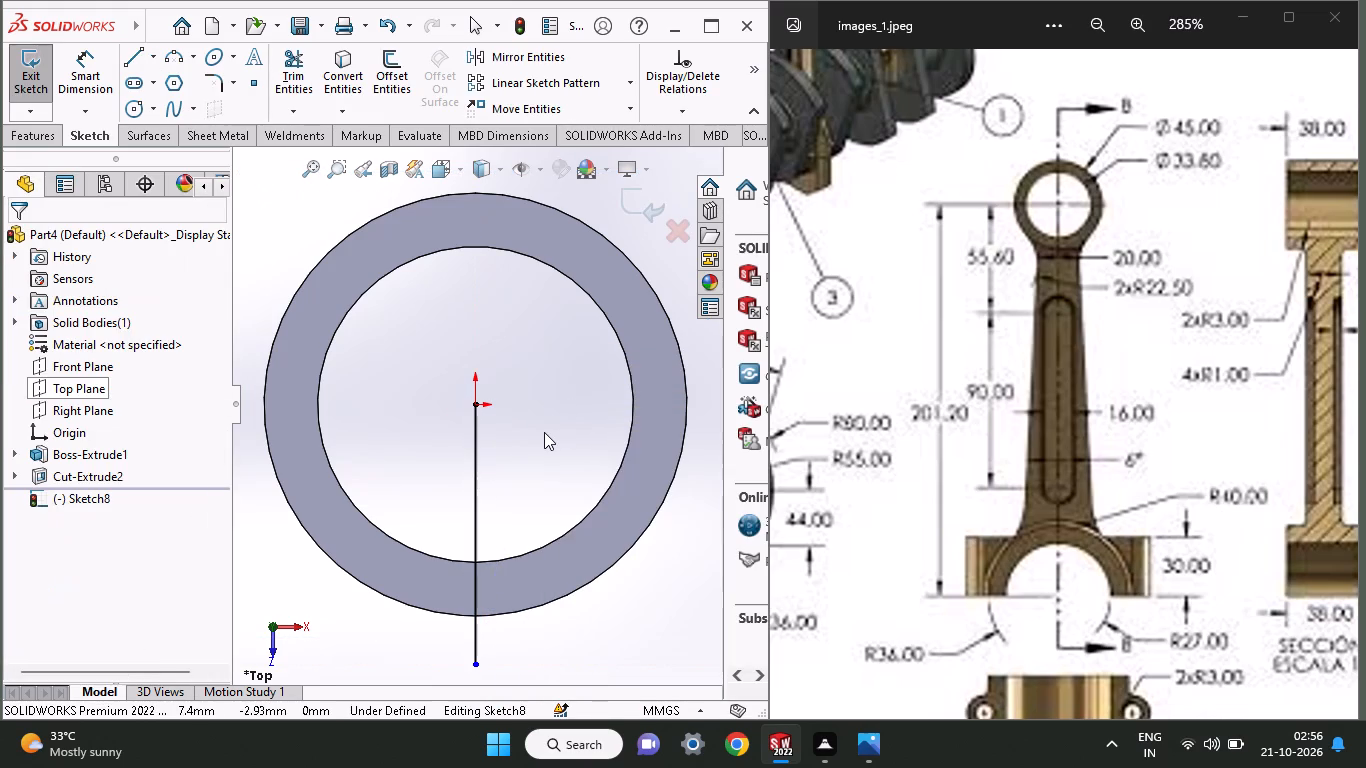
{"action": "left_click", "coordinate": [544, 432]}
{"action": "scroll", "coordinate": [544, 432], "scroll_direction": "up", "scroll_amount": 5, "text": "ctrl"}
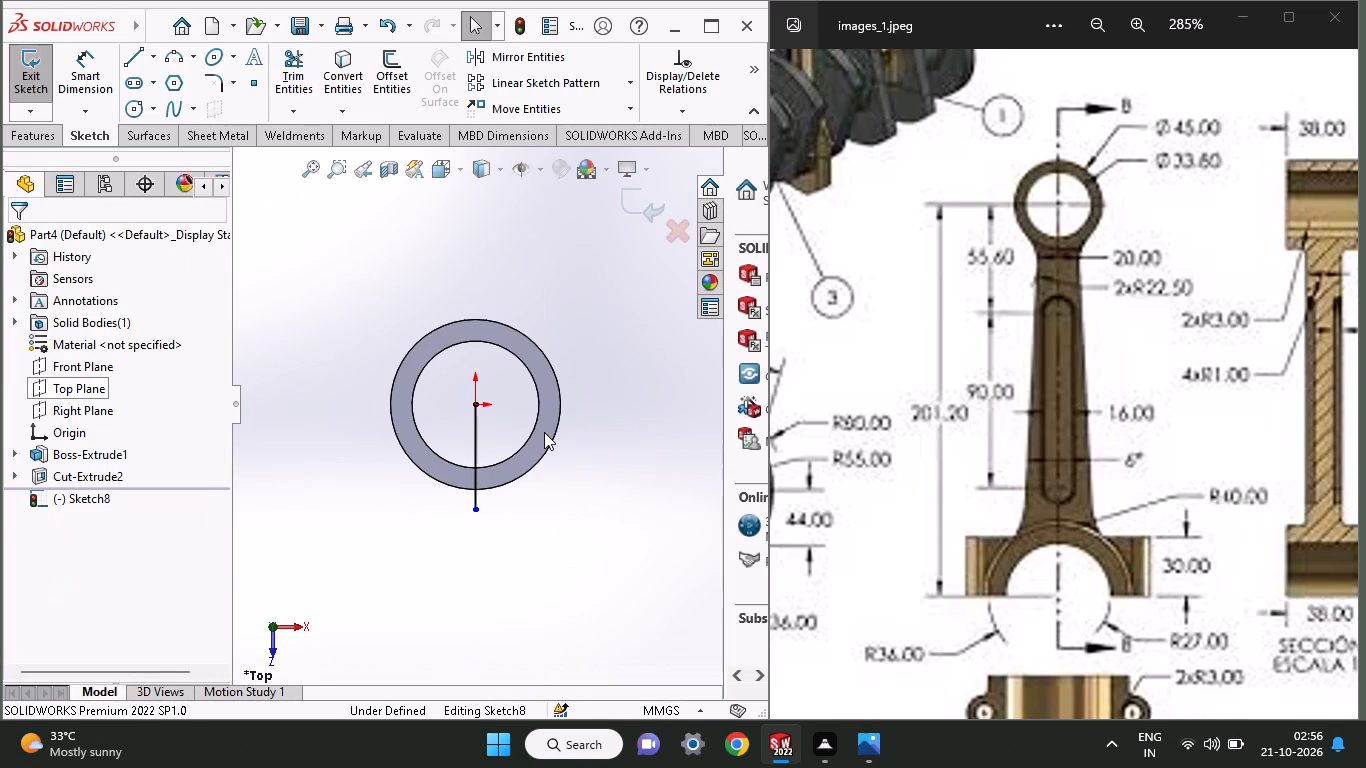
Dimension the vertical line from the origin as 201.20 mm long.
{"action": "left_click", "coordinate": [65, 58]}
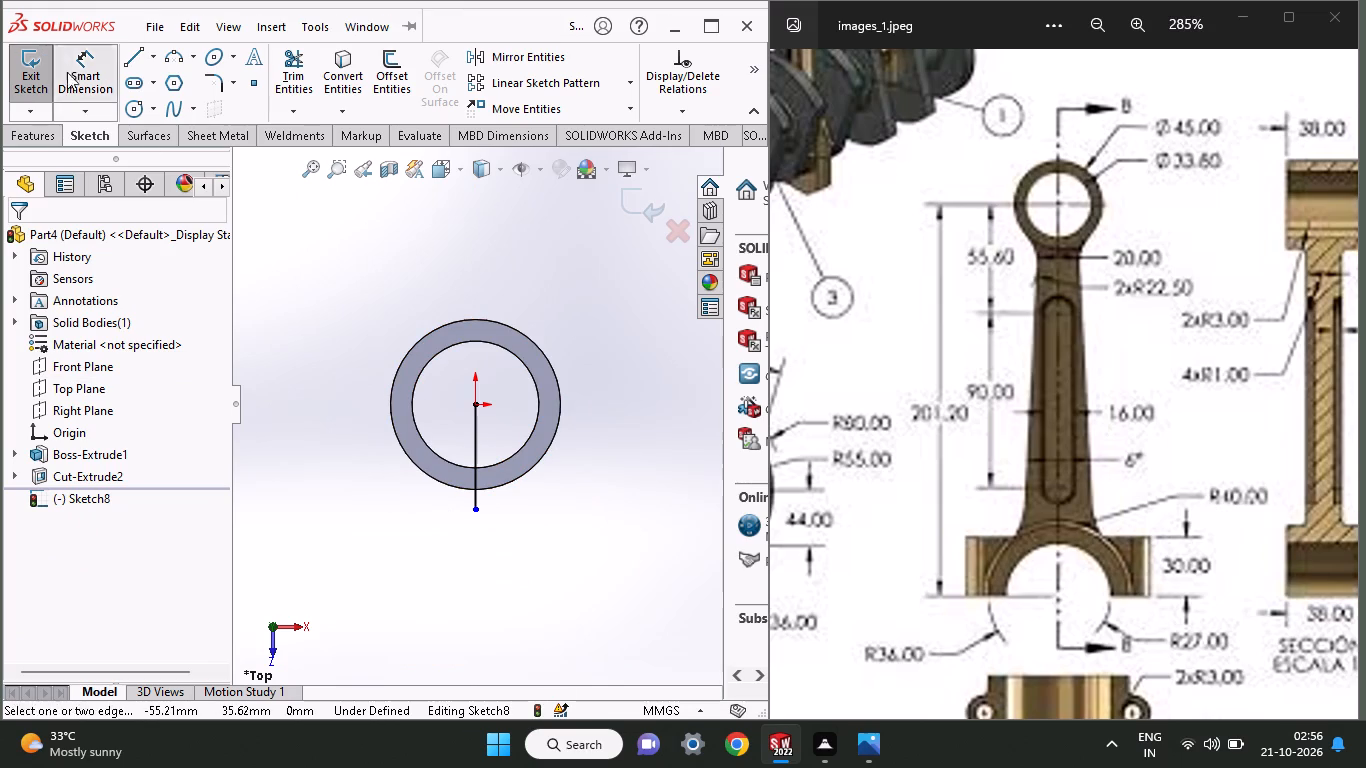
{"action": "left_click", "coordinate": [478, 436]}
{"action": "left_click_drag", "start_coordinate": [345, 452], "coordinate": [359, 463]}
{"action": "type", "text": "201.20"}
{"action": "key", "text": "Return"}
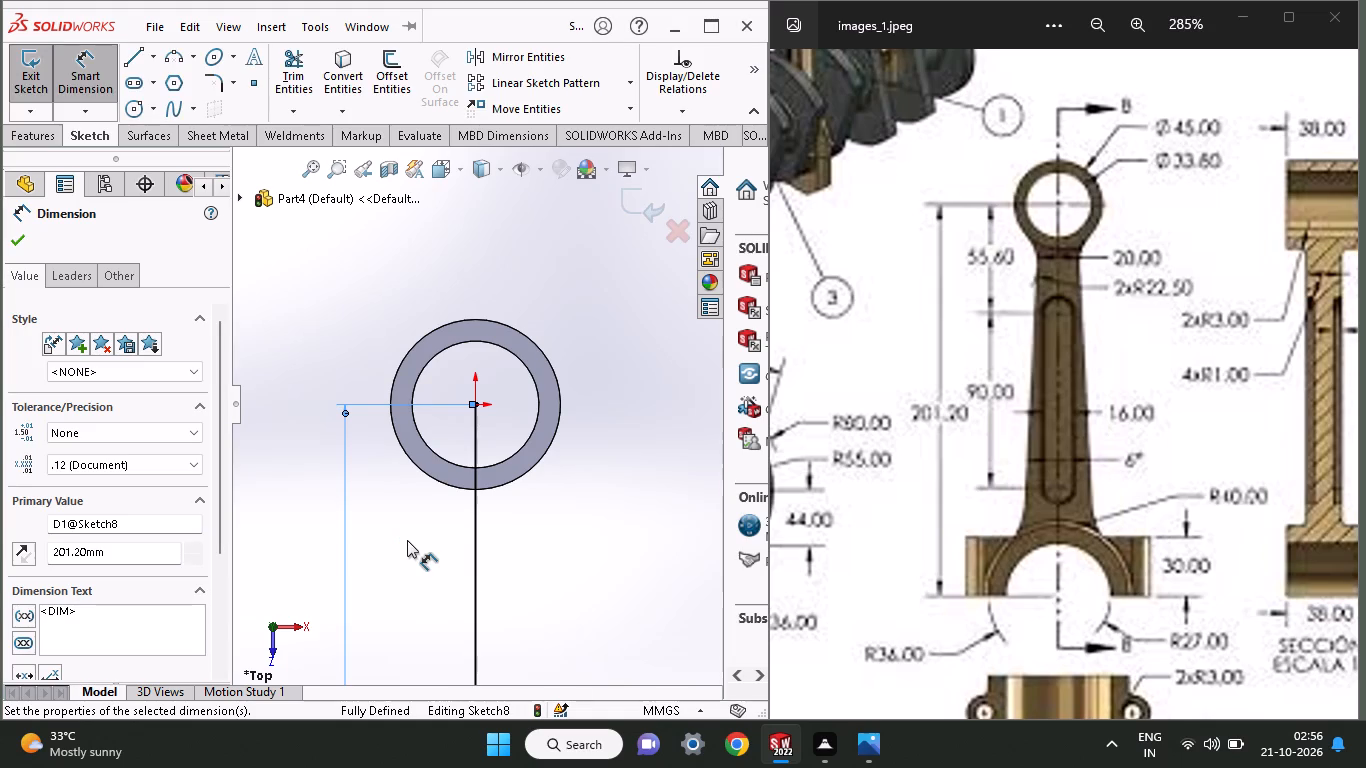
Sketch a circle centred on the line's lower endpoint and dimension its diameter as 36+36 mm (72 mm).
{"action": "scroll", "coordinate": [407, 540], "scroll_direction": "up", "scroll_amount": 8, "text": "ctrl"}
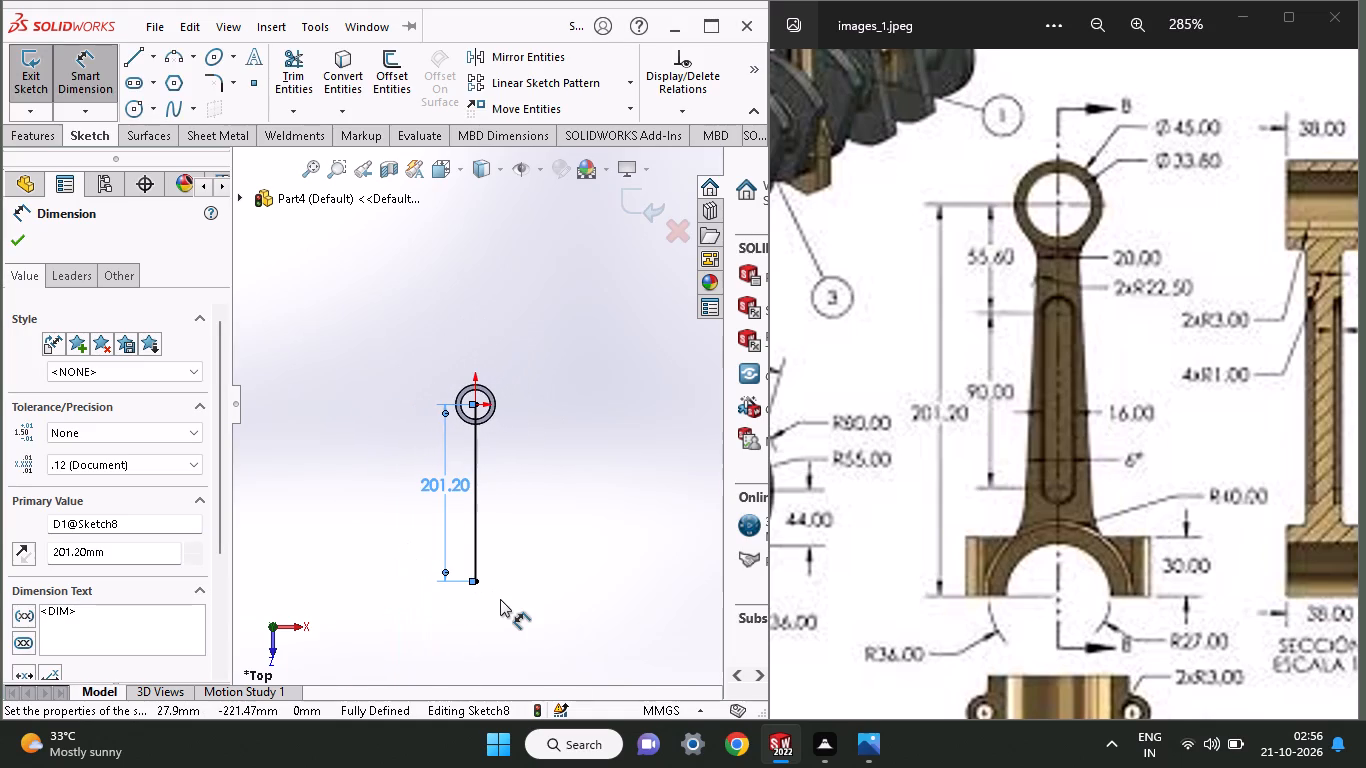
{"action": "scroll", "coordinate": [500, 599], "scroll_direction": "down", "scroll_amount": 2, "text": "ctrl"}
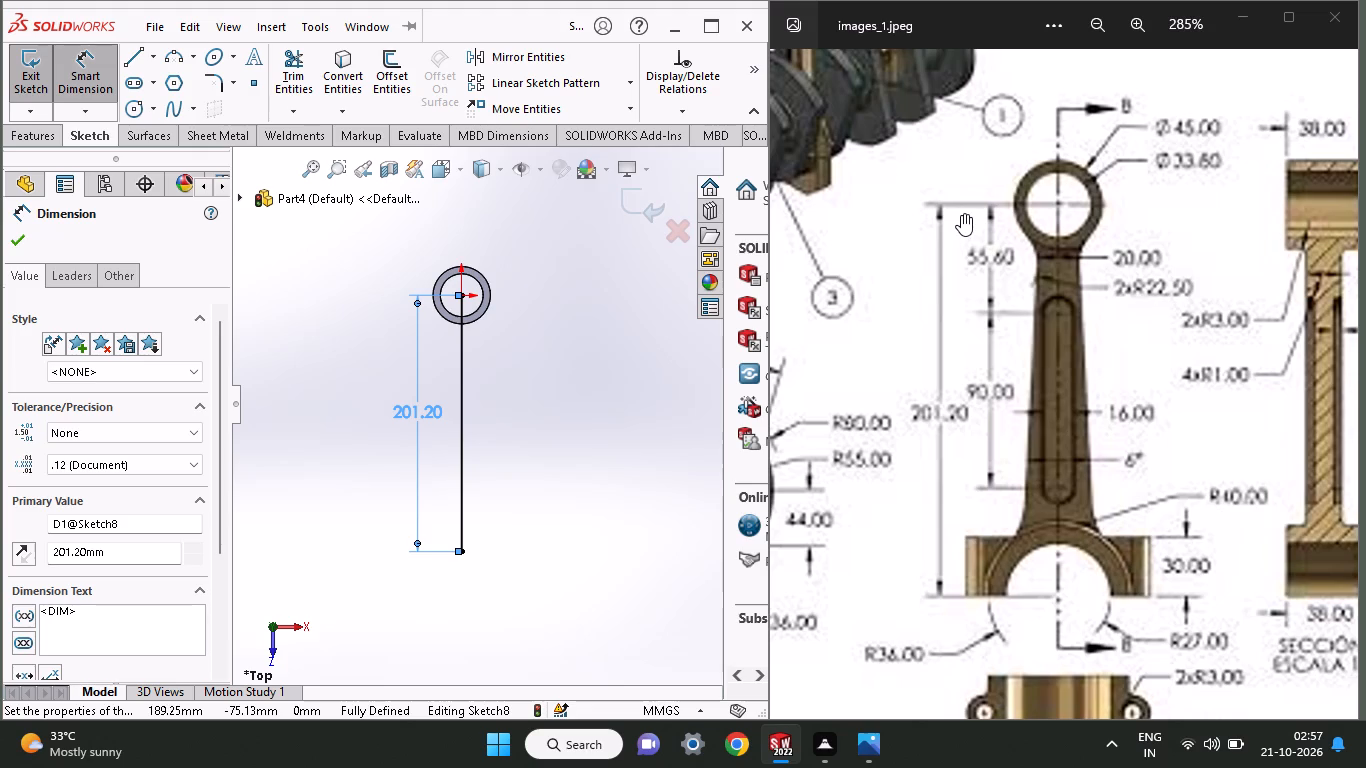
{"action": "left_click", "coordinate": [129, 107]}
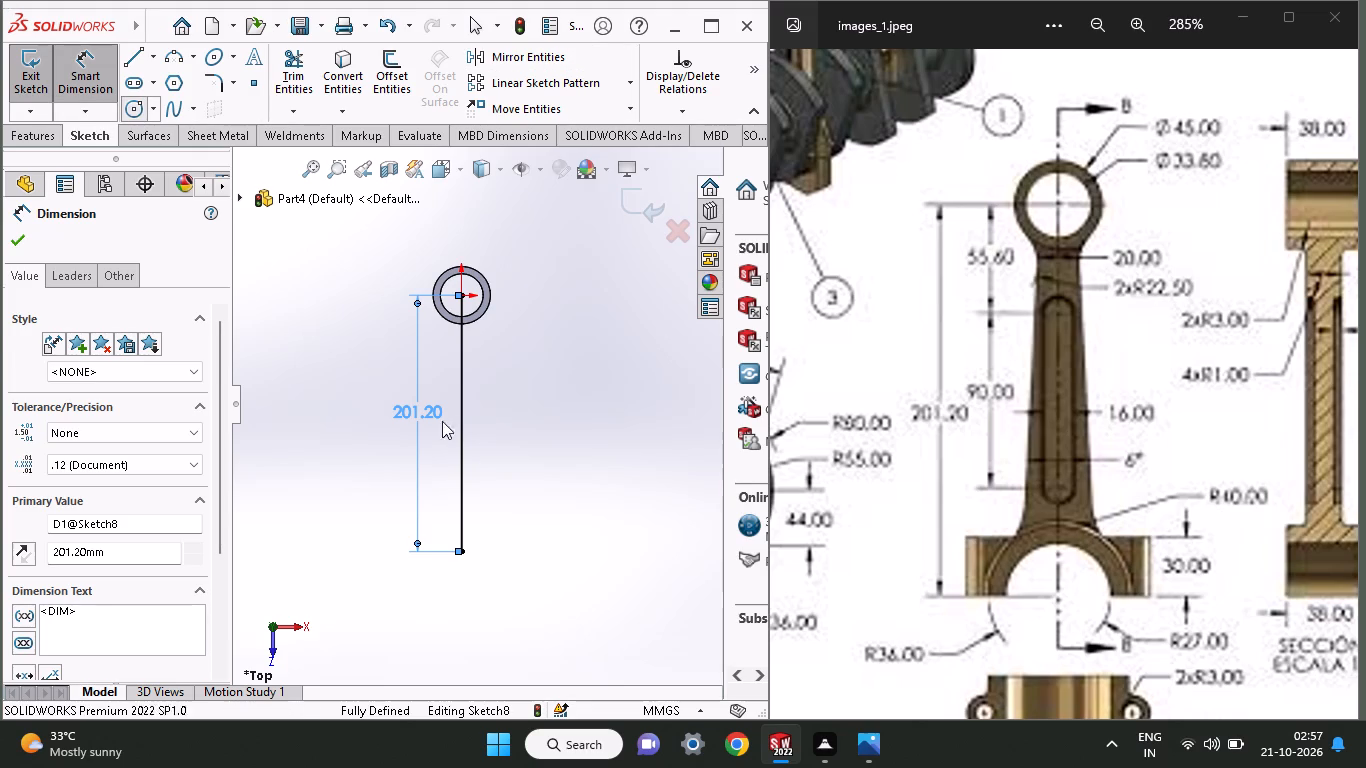
{"action": "left_click", "coordinate": [463, 549]}
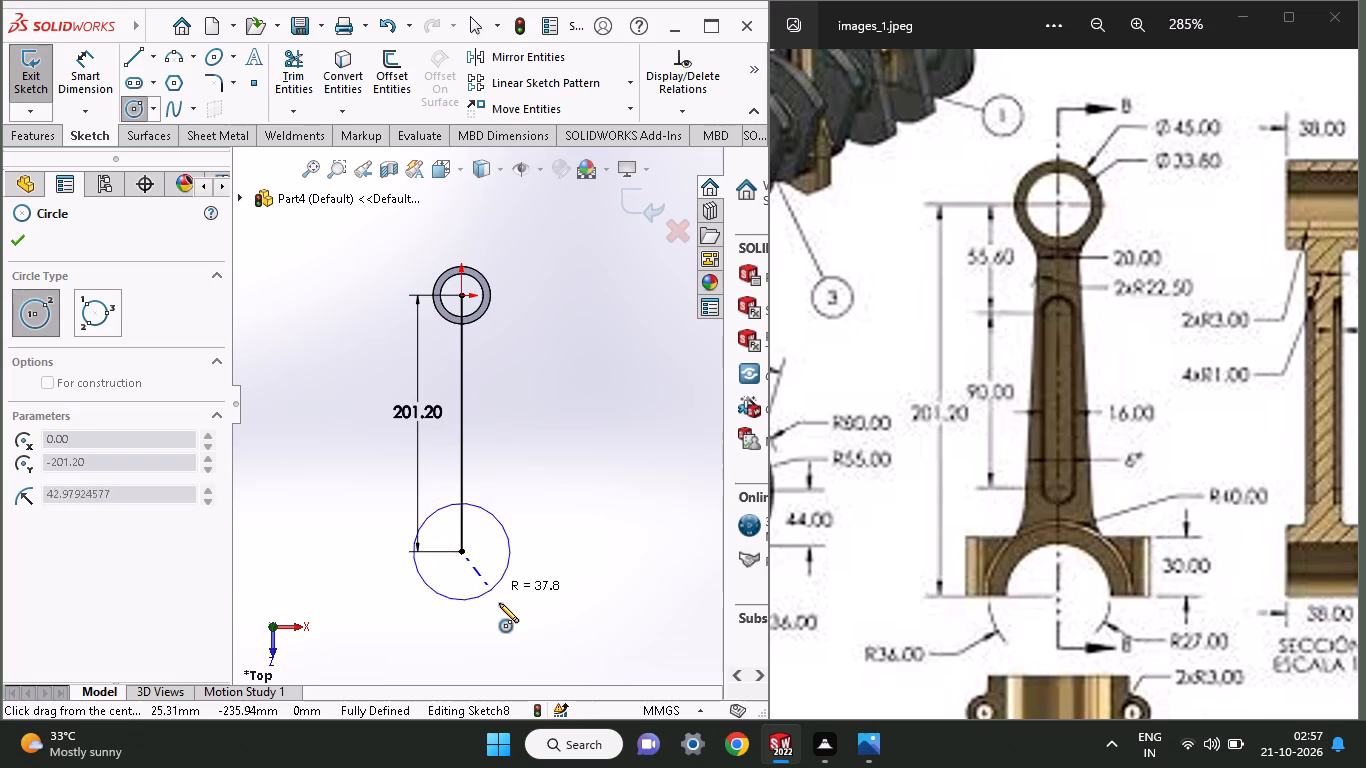
{"action": "left_click", "coordinate": [499, 604]}
{"action": "left_click", "coordinate": [94, 90]}
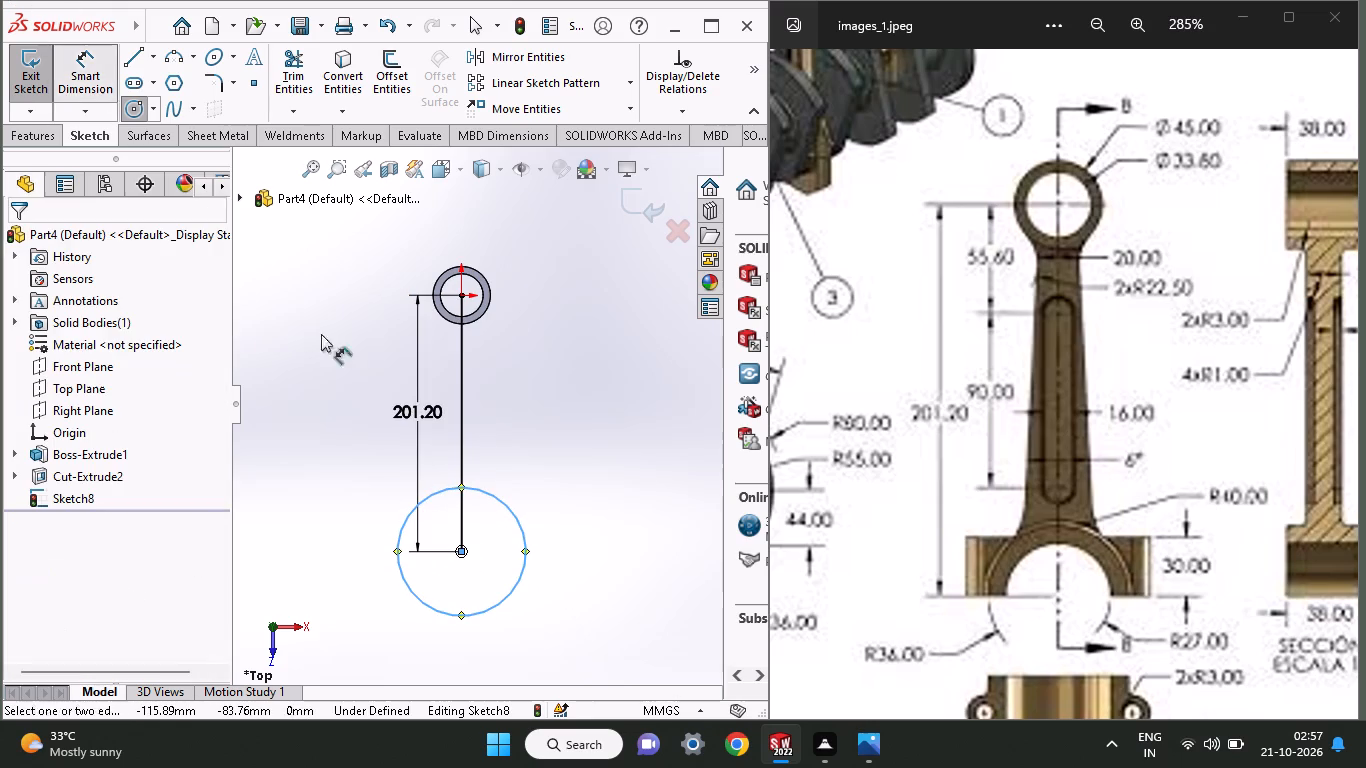
{"action": "left_click", "coordinate": [530, 560]}
{"action": "left_click_drag", "start_coordinate": [548, 493], "coordinate": [558, 505]}
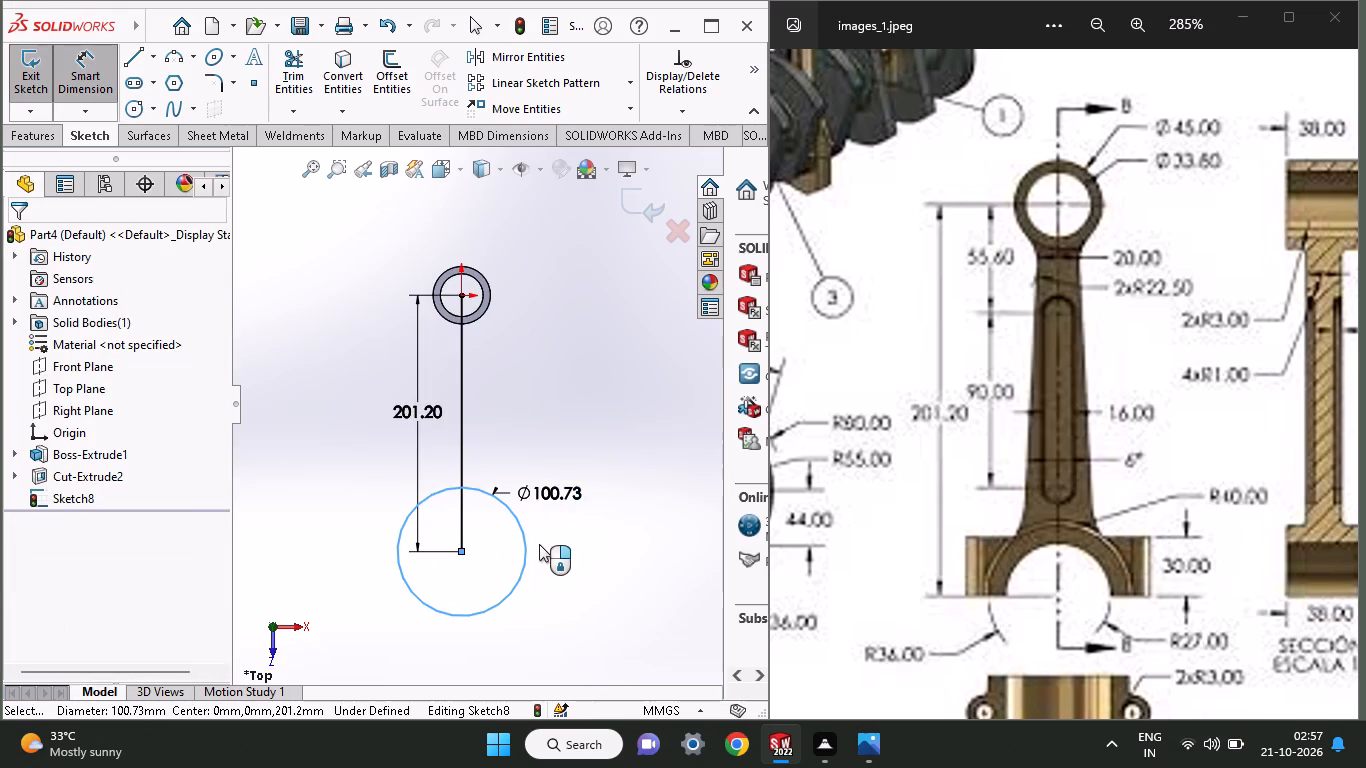
{"action": "type", "text": "36"}
{"action": "key", "text": "shift+minus"}
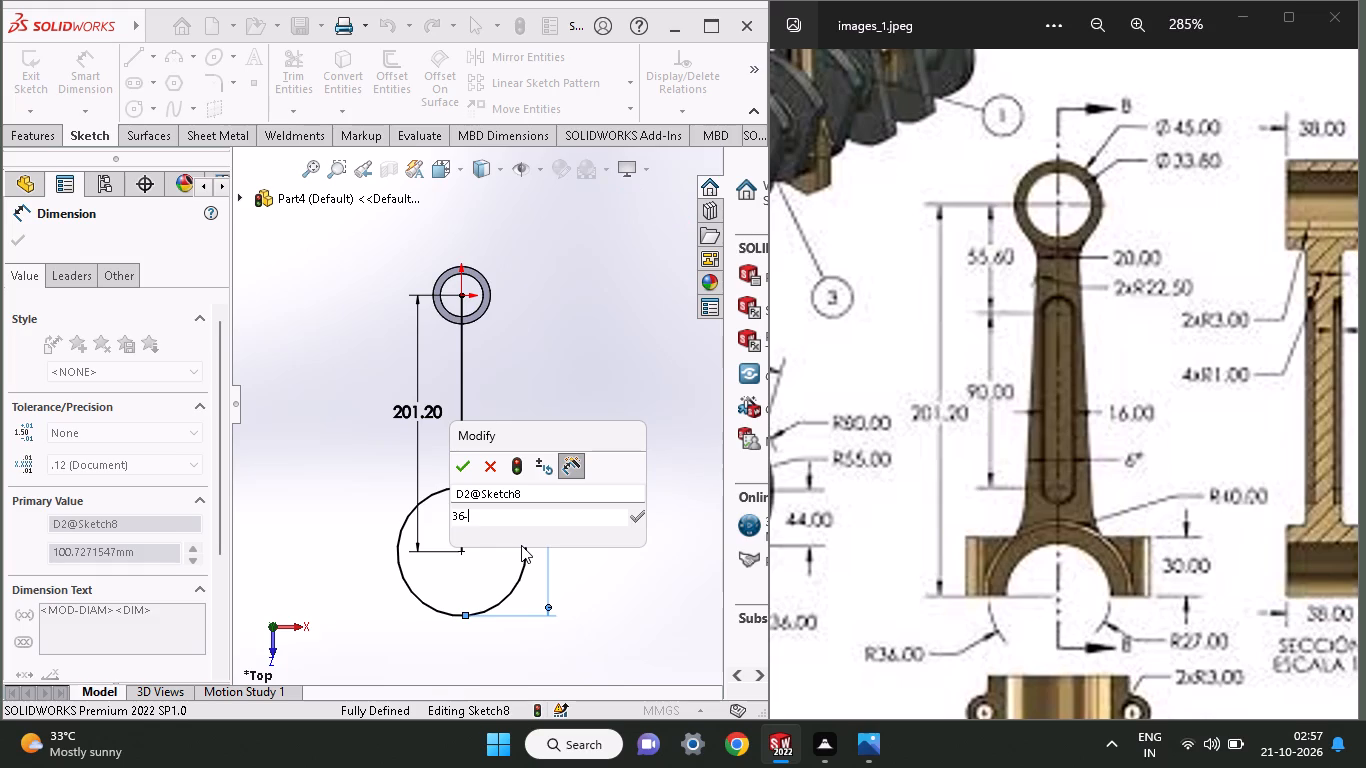
{"action": "key", "text": "BackSpace"}
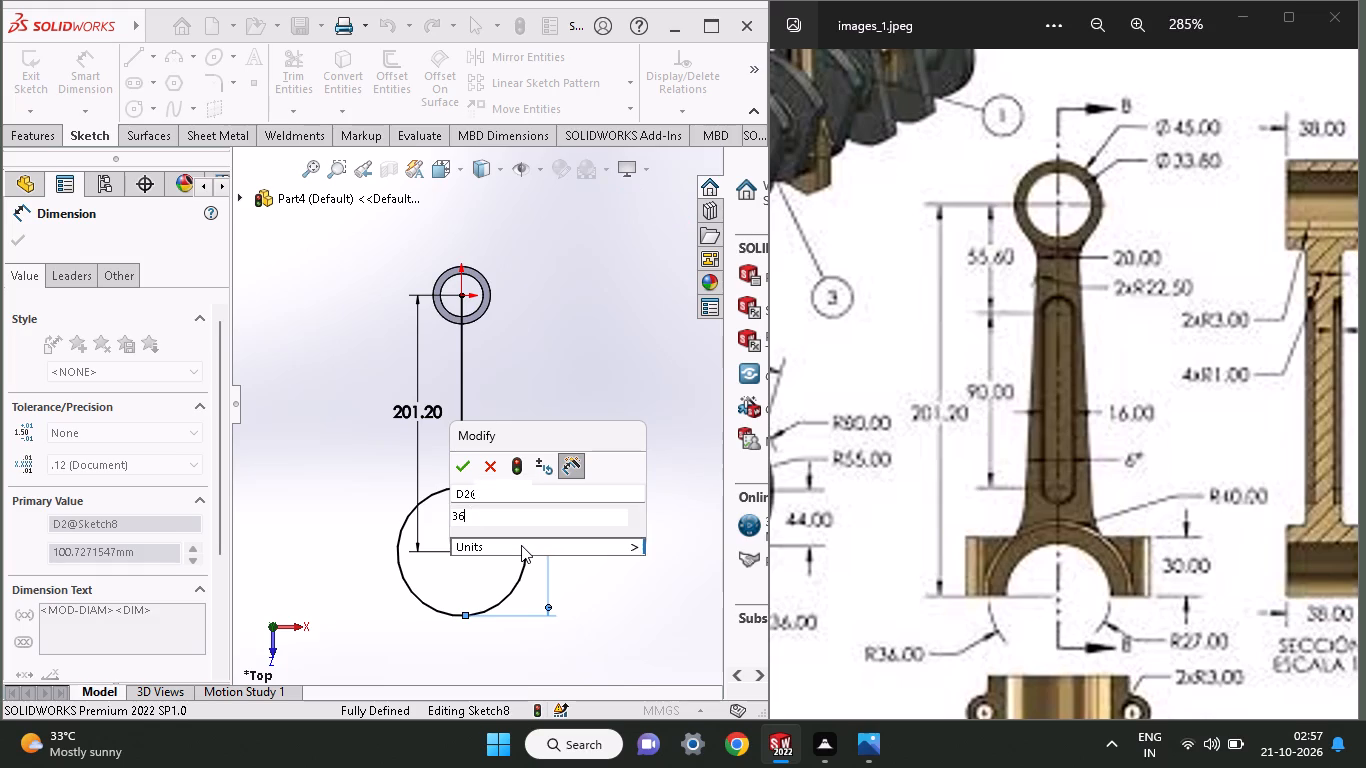
{"action": "key", "text": "shift+plus"}
{"action": "type", "text": "36"}
{"action": "key", "text": "Return"}
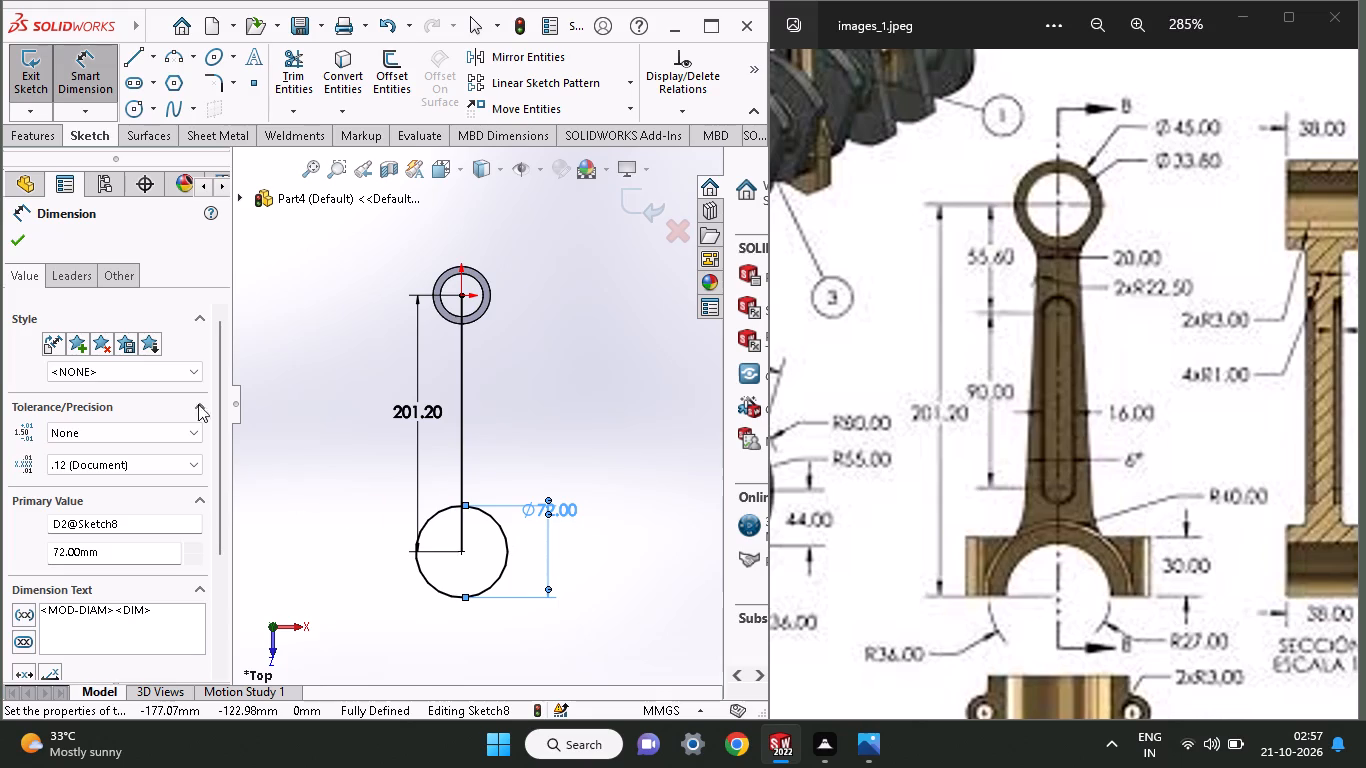
Extrude the 72 mm circle region as a boss with a Mid Plane depth of 38 mm.
{"action": "left_click", "coordinate": [39, 137]}
{"action": "left_click", "coordinate": [50, 73]}
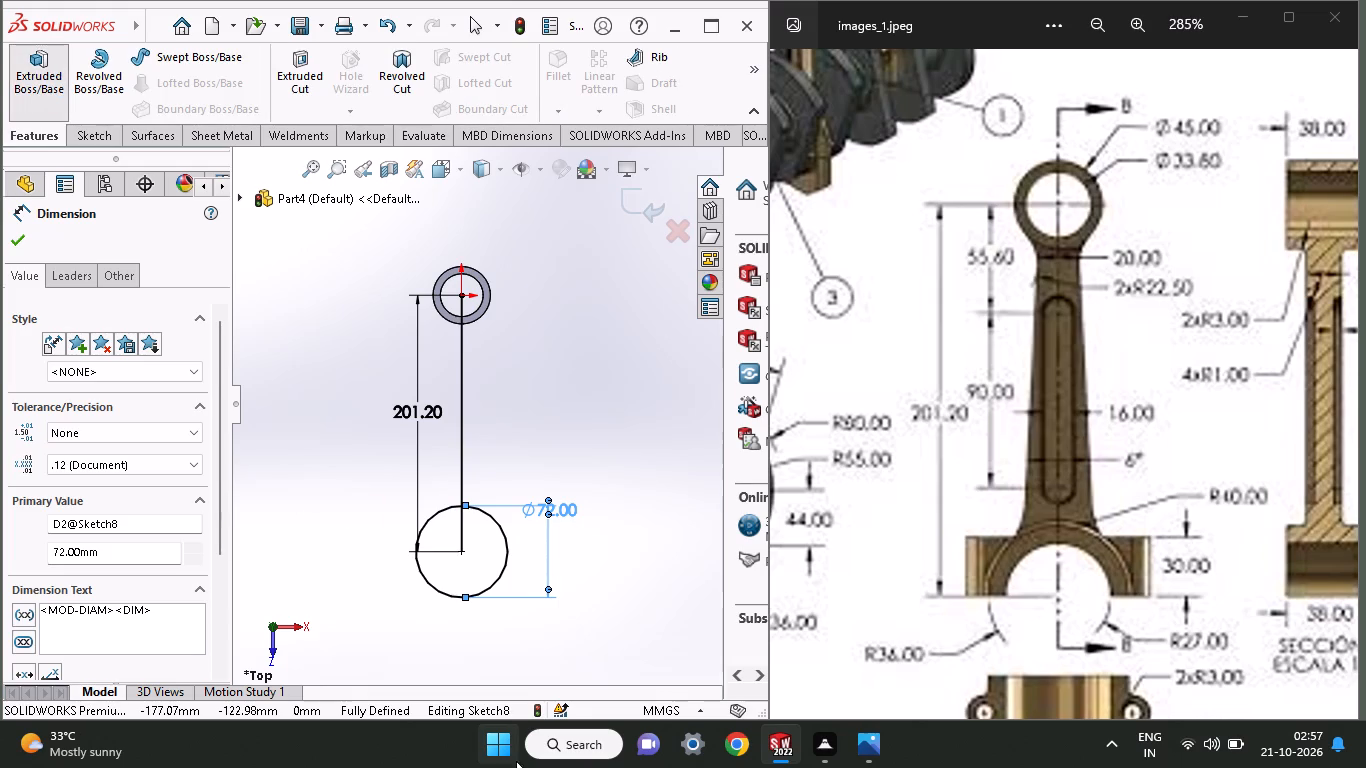
{"action": "left_click", "coordinate": [465, 641]}
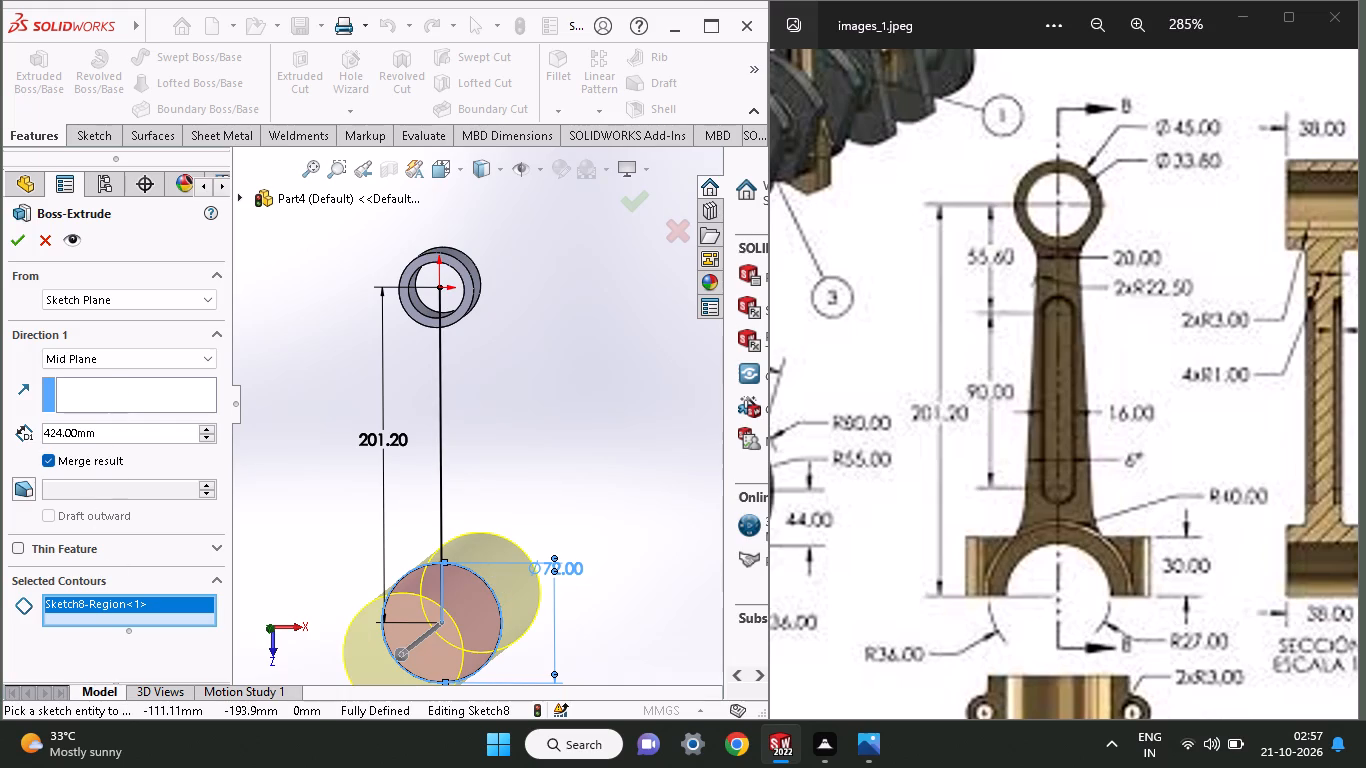
{"action": "left_click_drag", "start_coordinate": [100, 434], "coordinate": [0, 461]}
{"action": "type", "text": "35"}
{"action": "key", "text": "Return"}
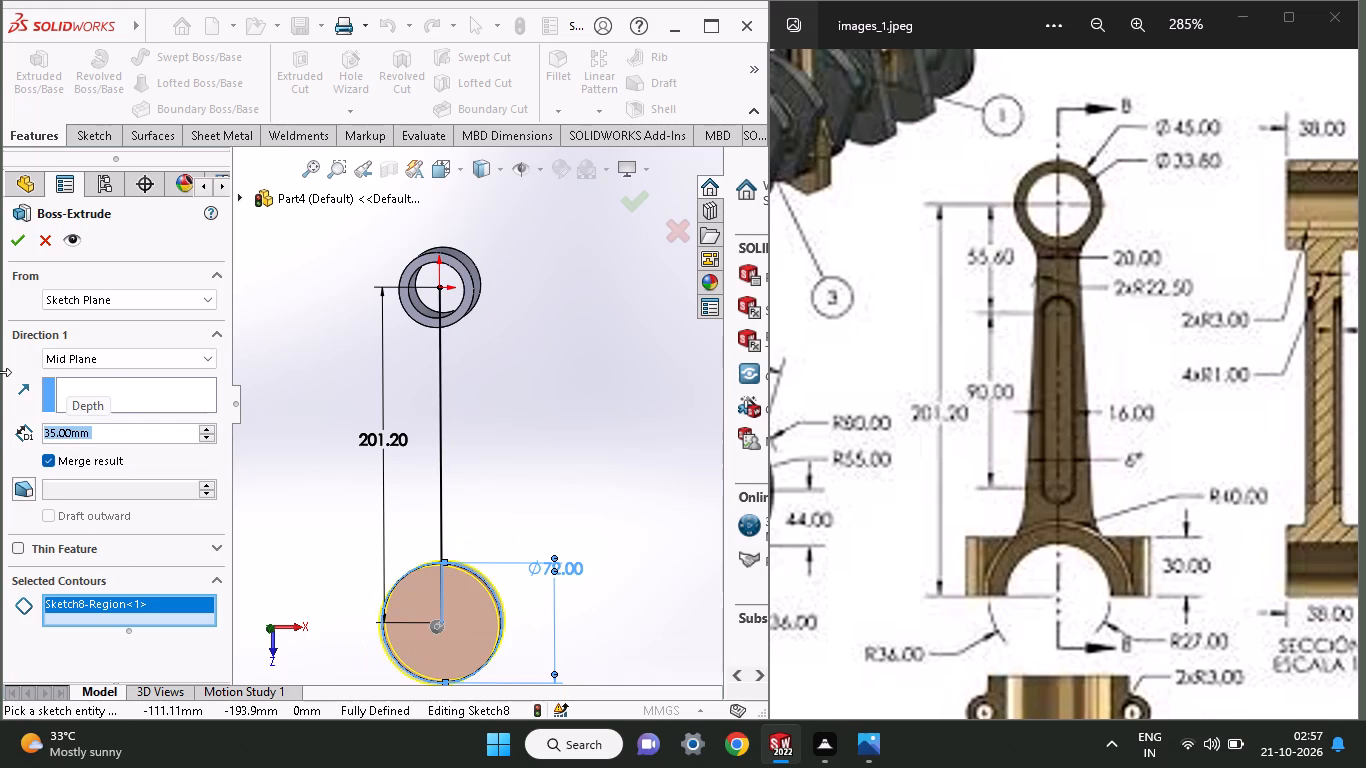
{"action": "left_click_drag", "start_coordinate": [121, 431], "coordinate": [0, 450]}
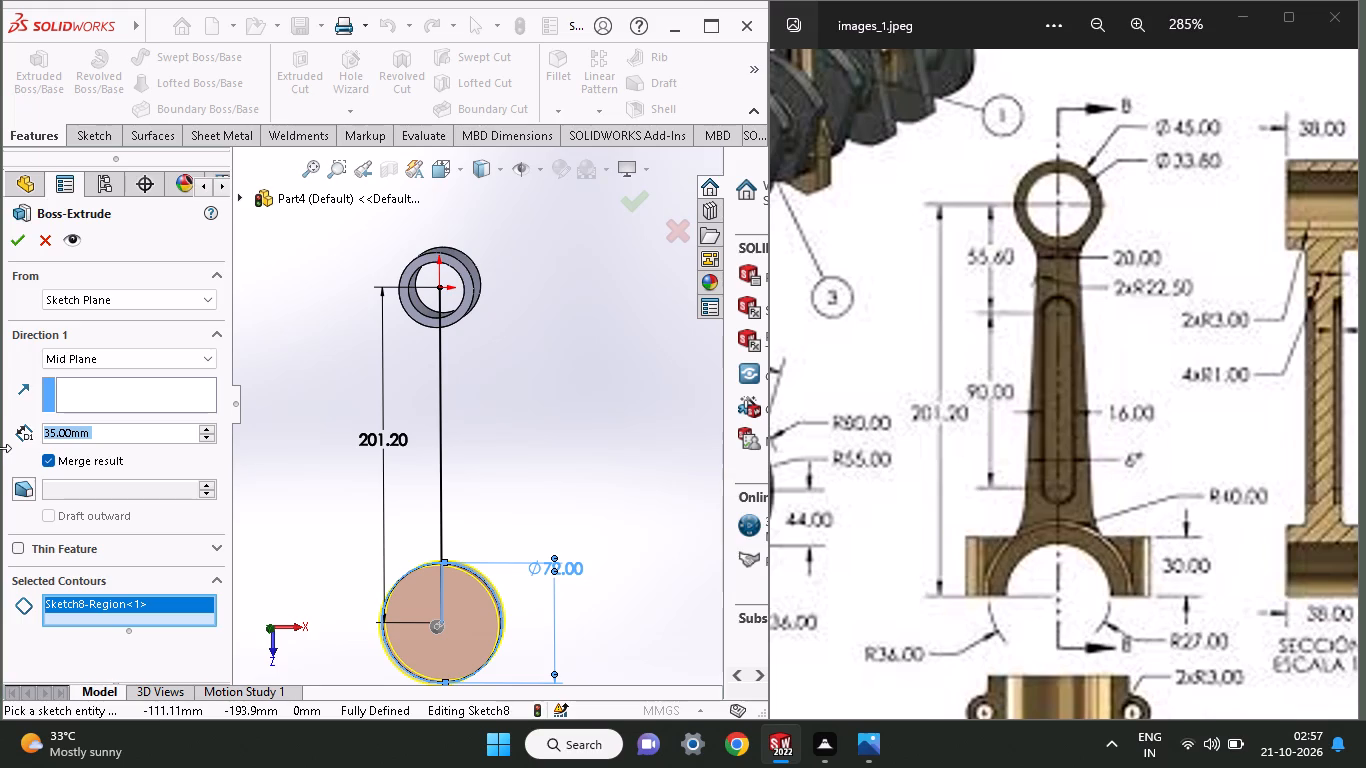
{"action": "type", "text": "38"}
{"action": "key", "text": "Return"}
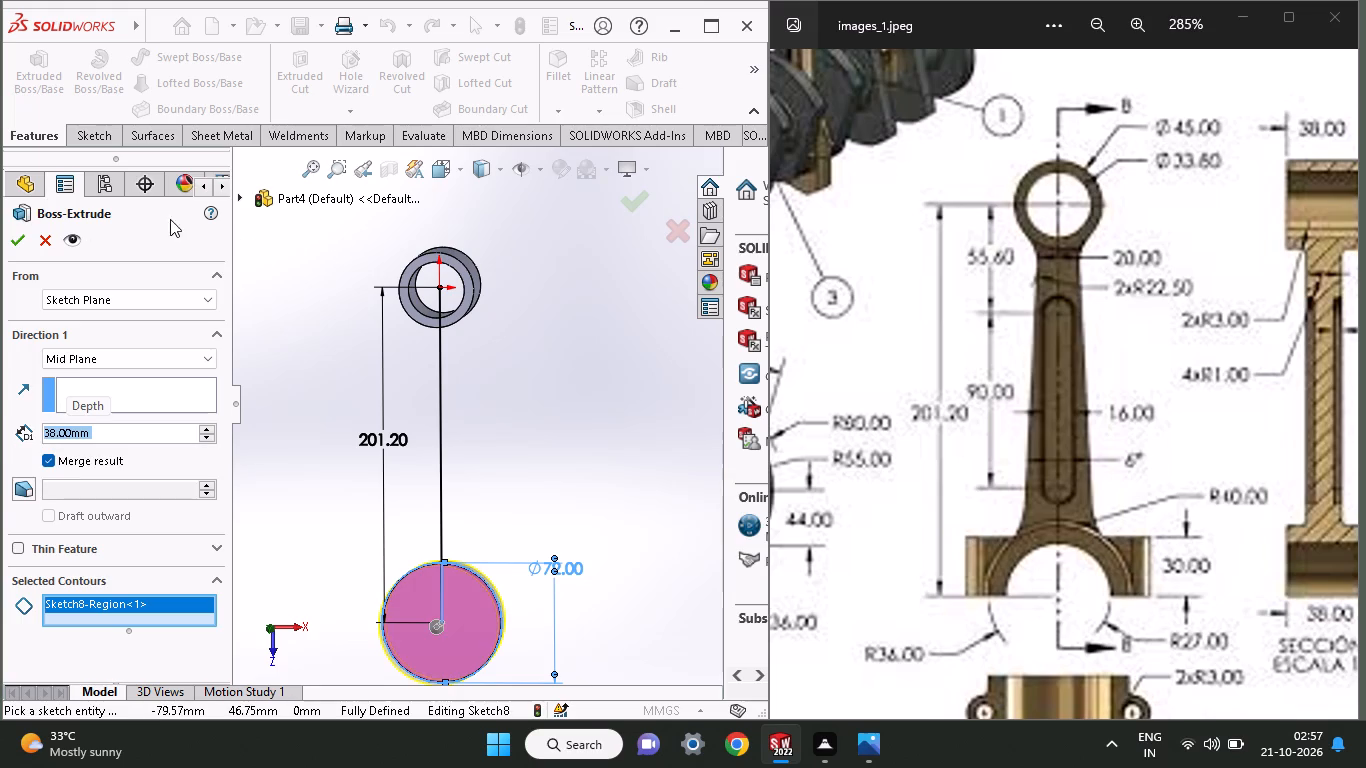
{"action": "left_click", "coordinate": [12, 252]}
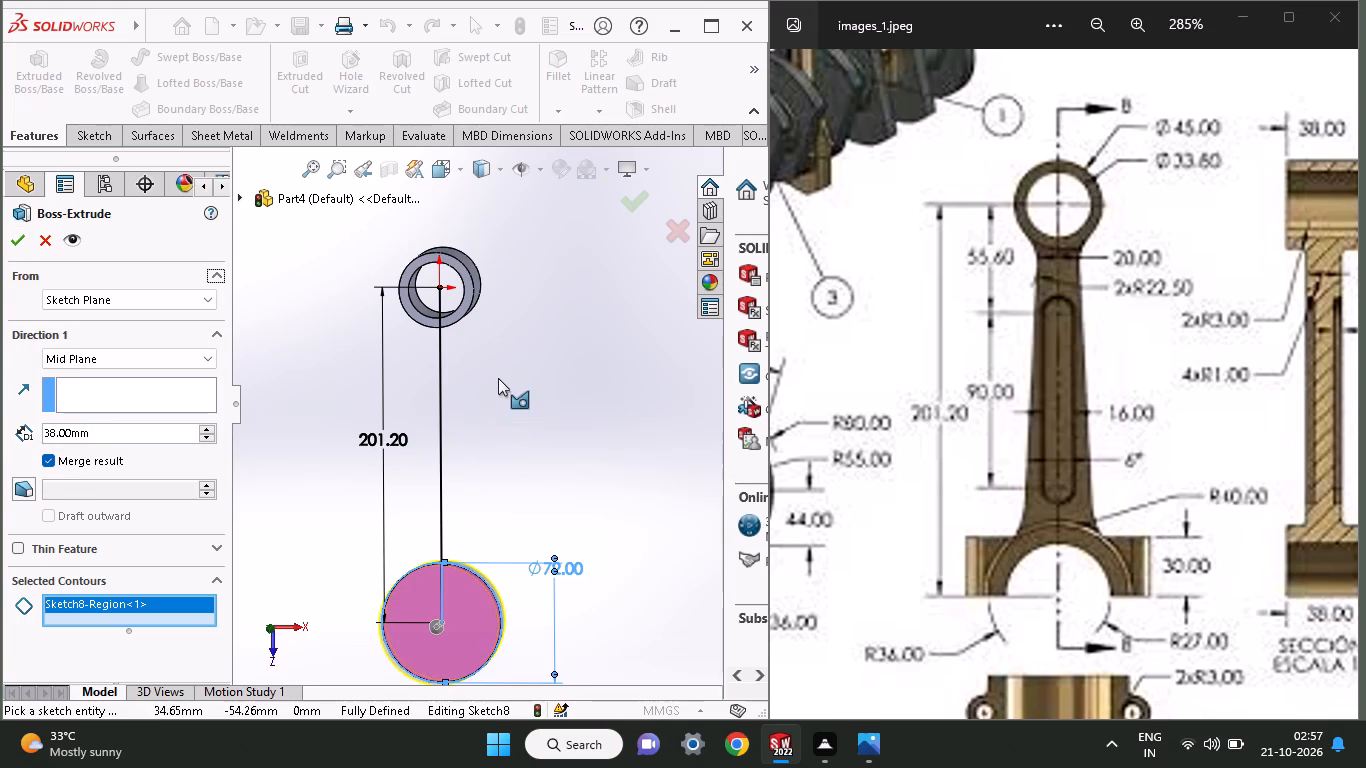
{"action": "left_click", "coordinate": [20, 243]}
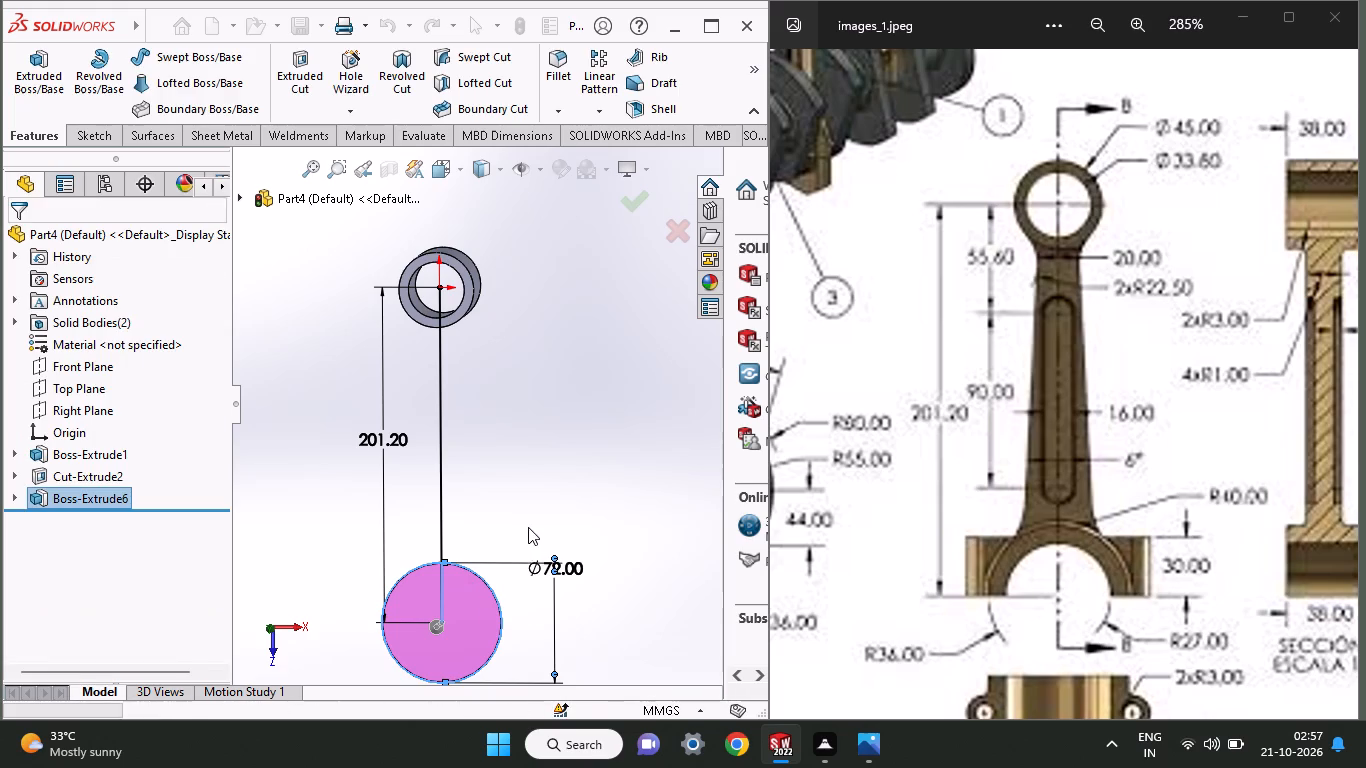
On the large-end cylinder's flat face, sketch a concentric circle and dimension its diameter as 54 mm.
{"action": "middle_click_drag", "start_coordinate": [522, 522], "coordinate": [547, 529]}
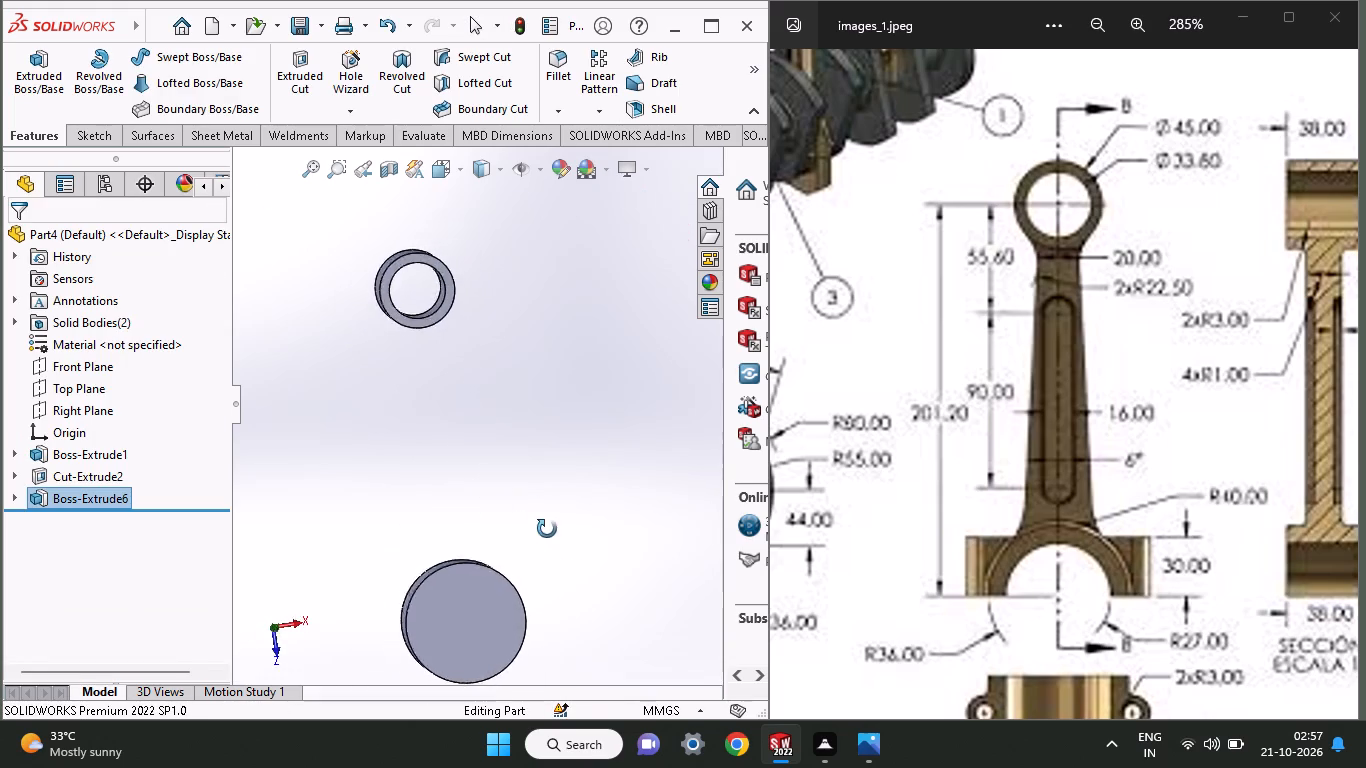
{"action": "middle_click_drag", "start_coordinate": [547, 529], "coordinate": [516, 539]}
{"action": "left_click", "coordinate": [487, 631]}
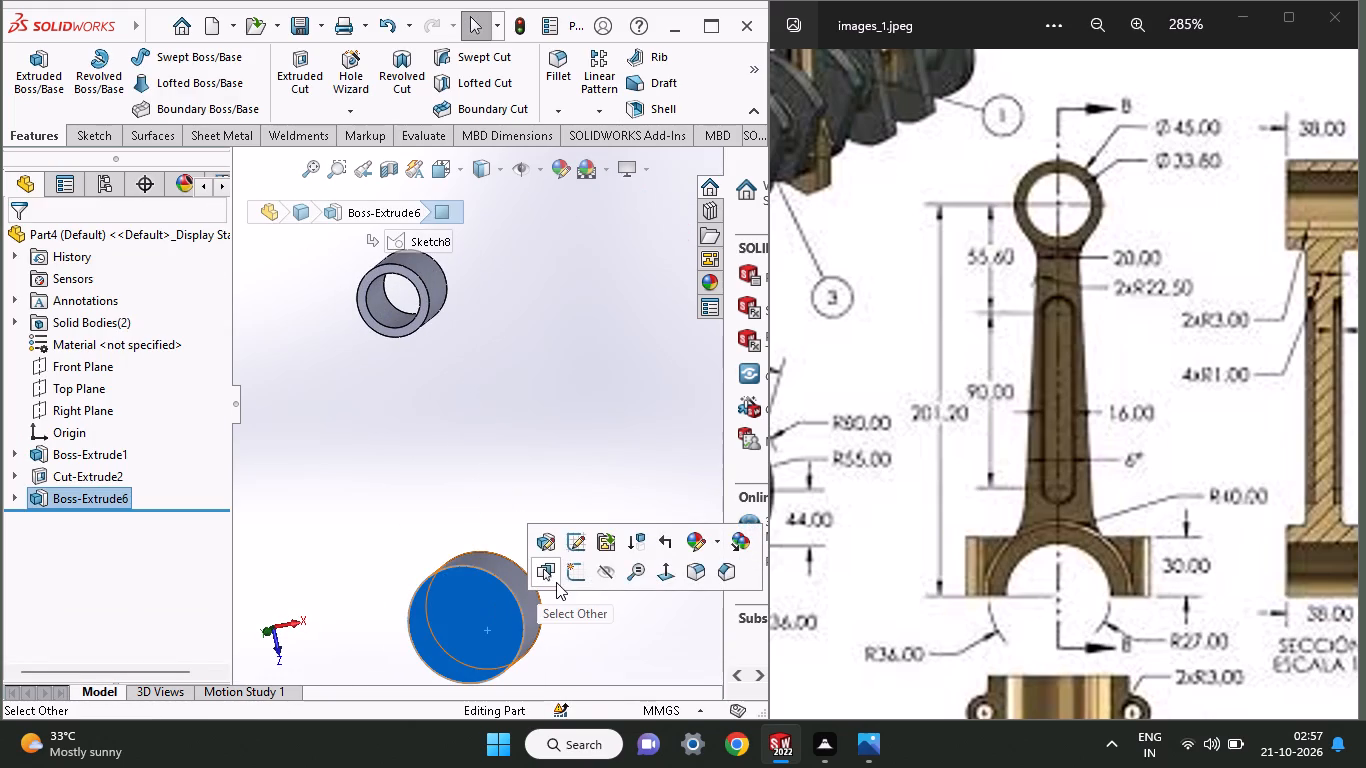
{"action": "left_click", "coordinate": [583, 573]}
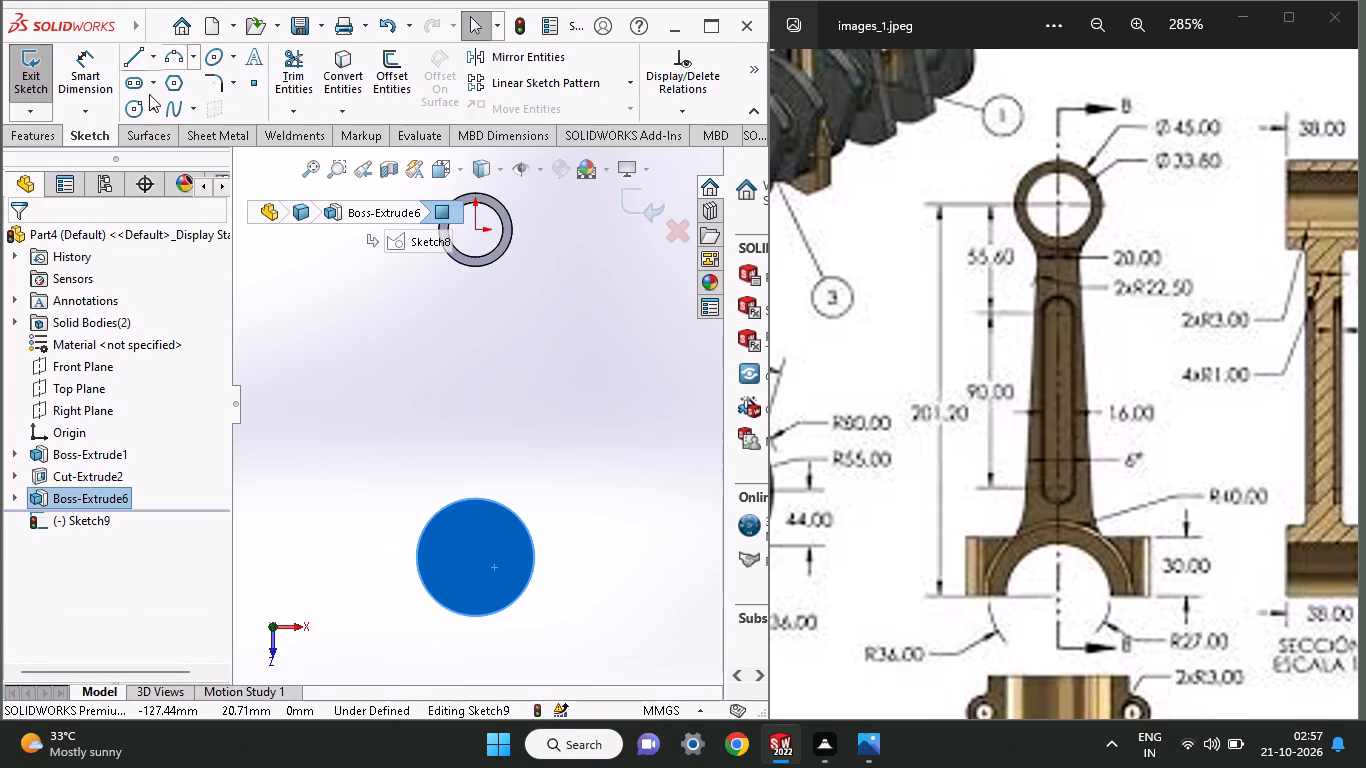
{"action": "left_click_drag", "start_coordinate": [134, 121], "coordinate": [131, 130]}
{"action": "left_click", "coordinate": [131, 107]}
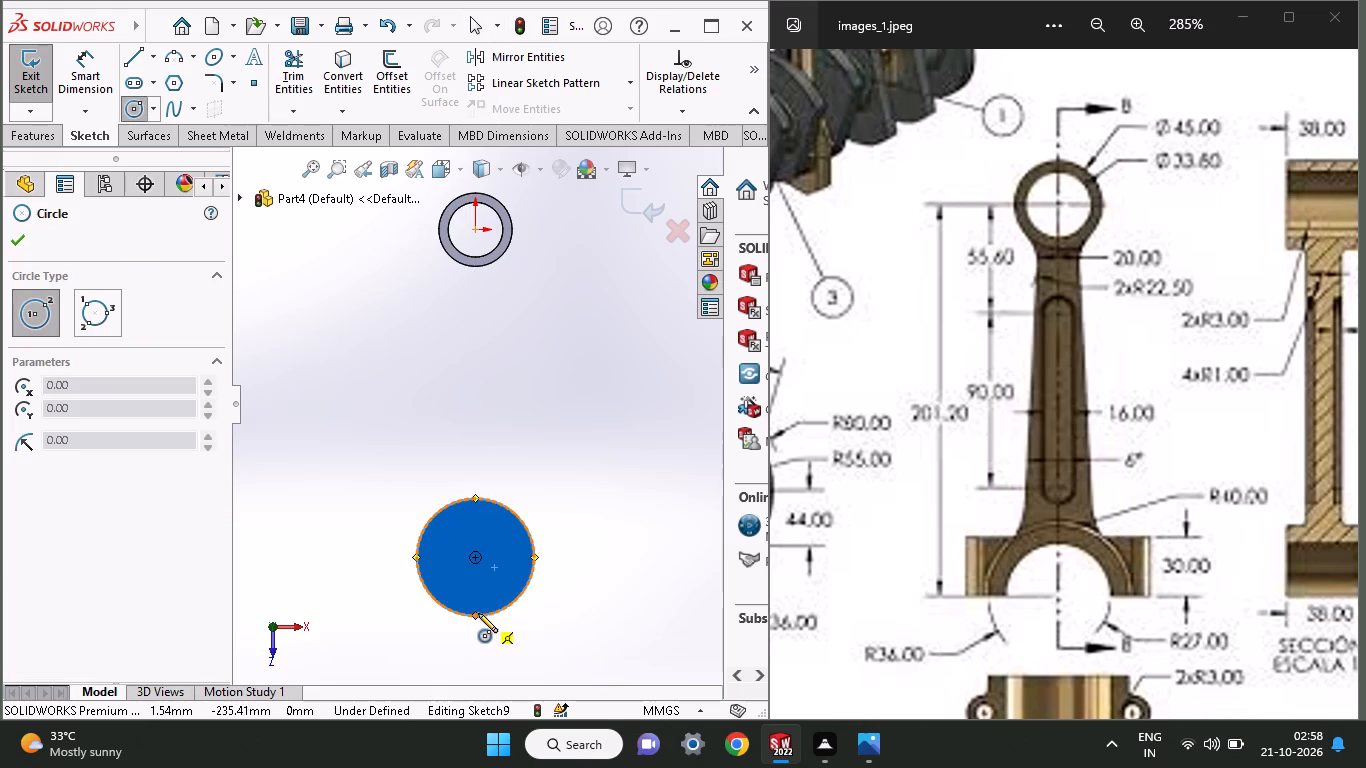
{"action": "left_click", "coordinate": [474, 557]}
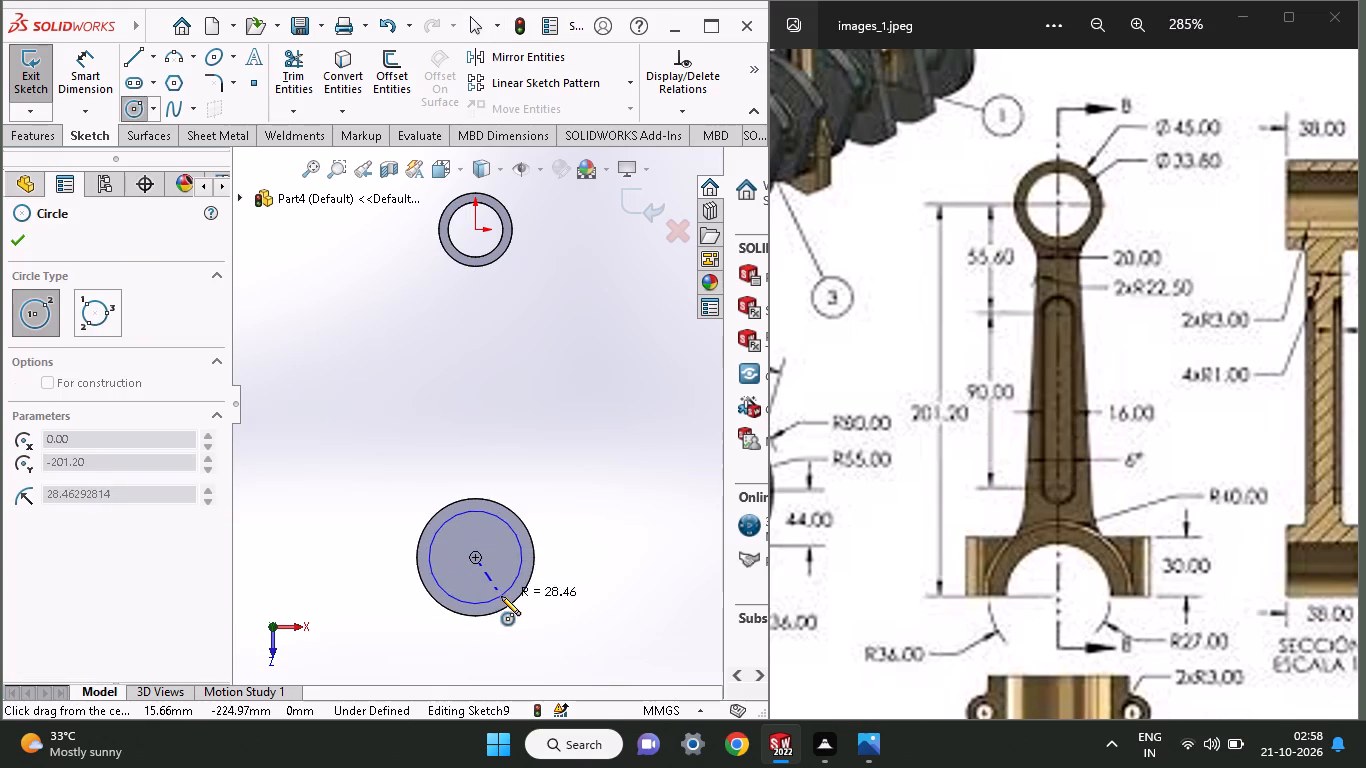
{"action": "left_click", "coordinate": [492, 590]}
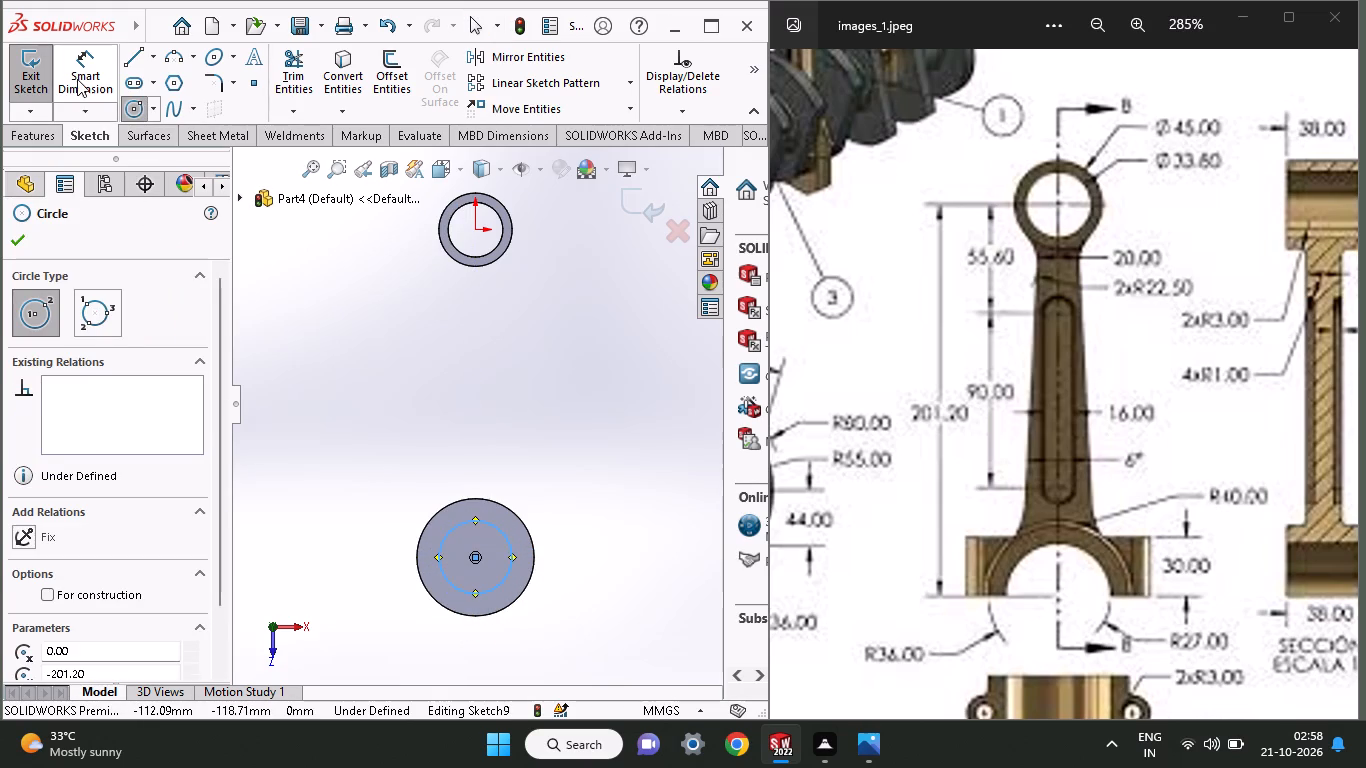
{"action": "left_click", "coordinate": [77, 84]}
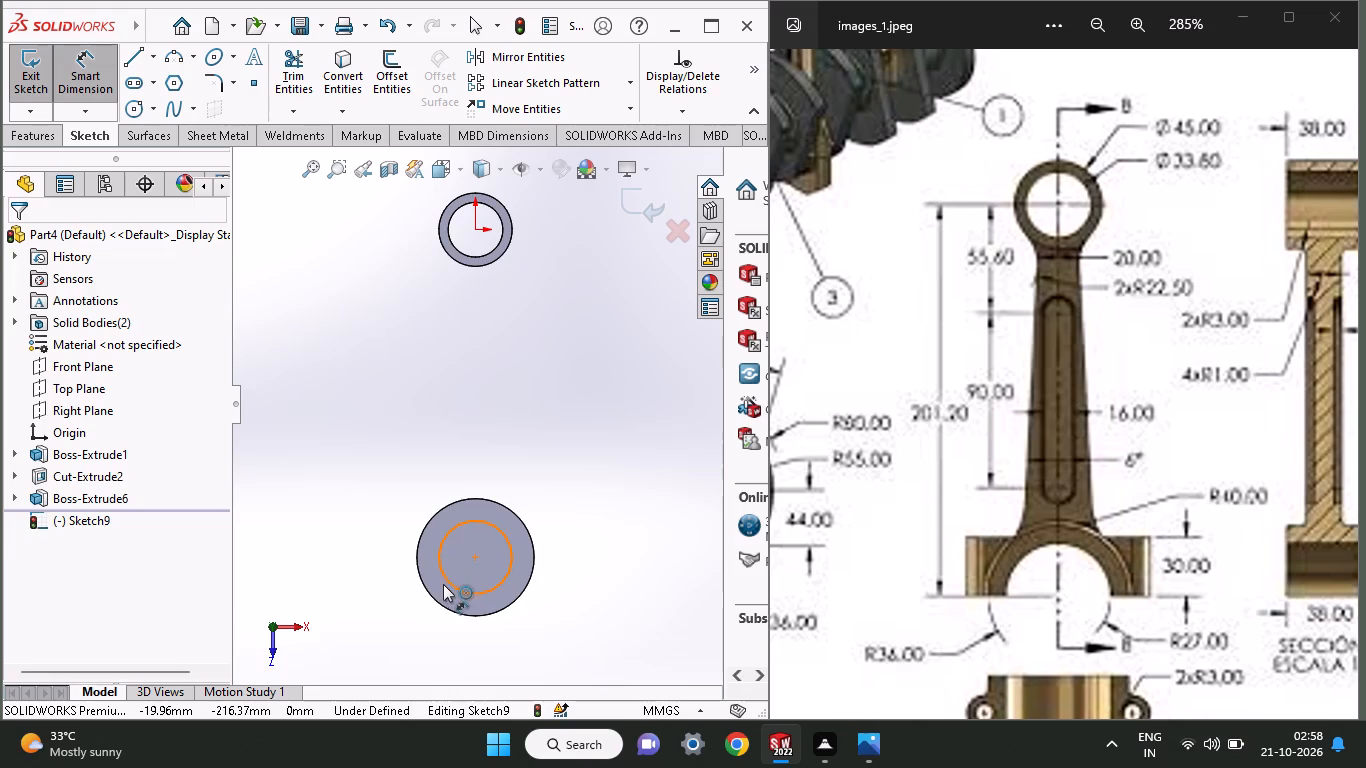
{"action": "left_click", "coordinate": [443, 584]}
{"action": "left_click_drag", "start_coordinate": [344, 437], "coordinate": [344, 447]}
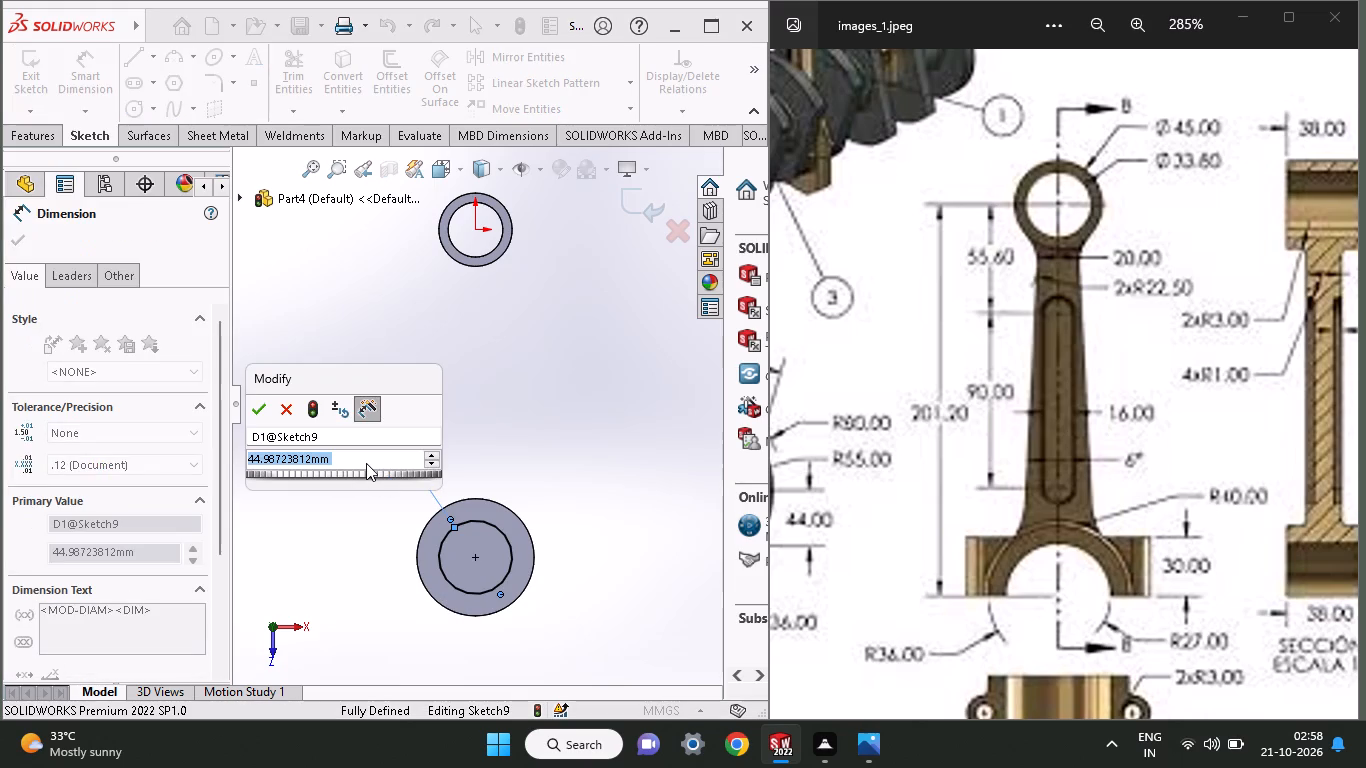
{"action": "type", "text": "54"}
{"action": "key", "text": "Return"}
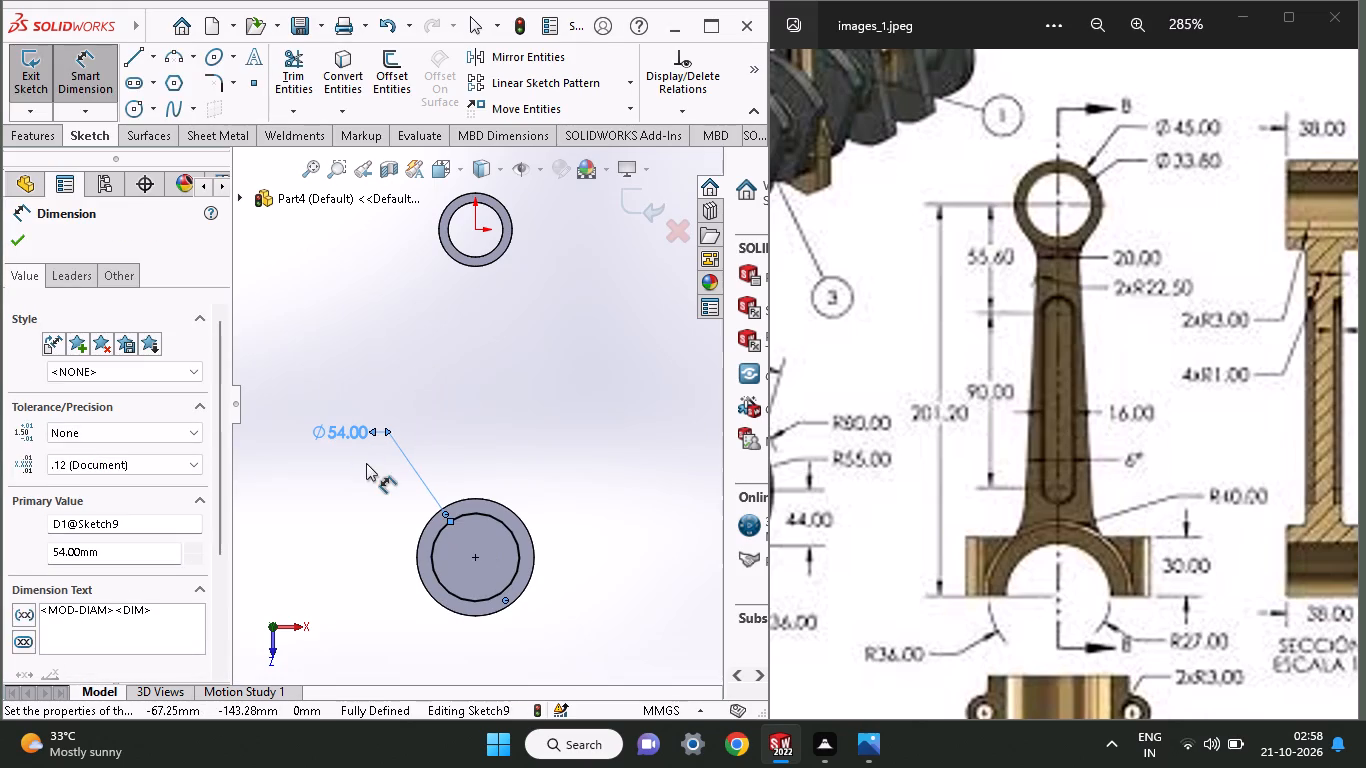
Extrude-cut the 54 mm circle through the large-end cylinder with a Mid Plane depth of 467 mm.
{"action": "left_click", "coordinate": [35, 153]}
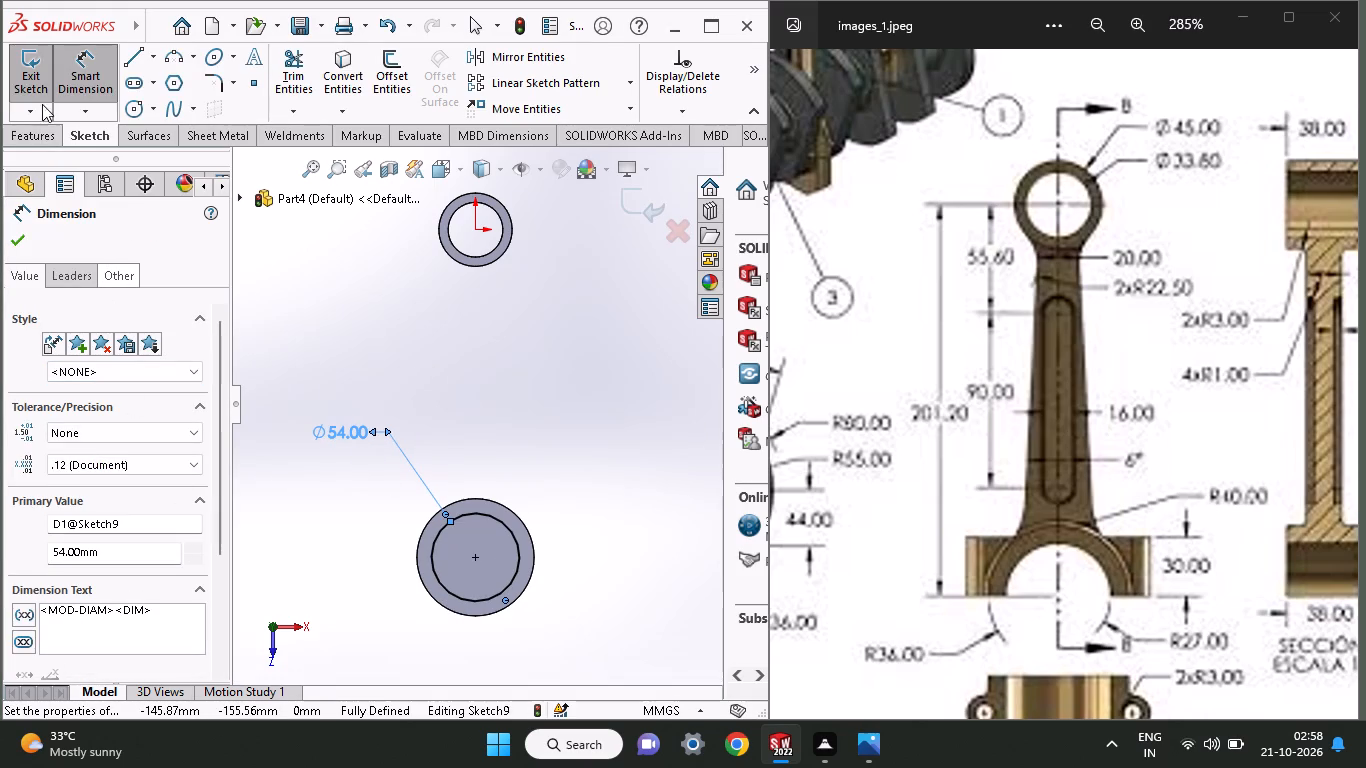
{"action": "left_click", "coordinate": [41, 146]}
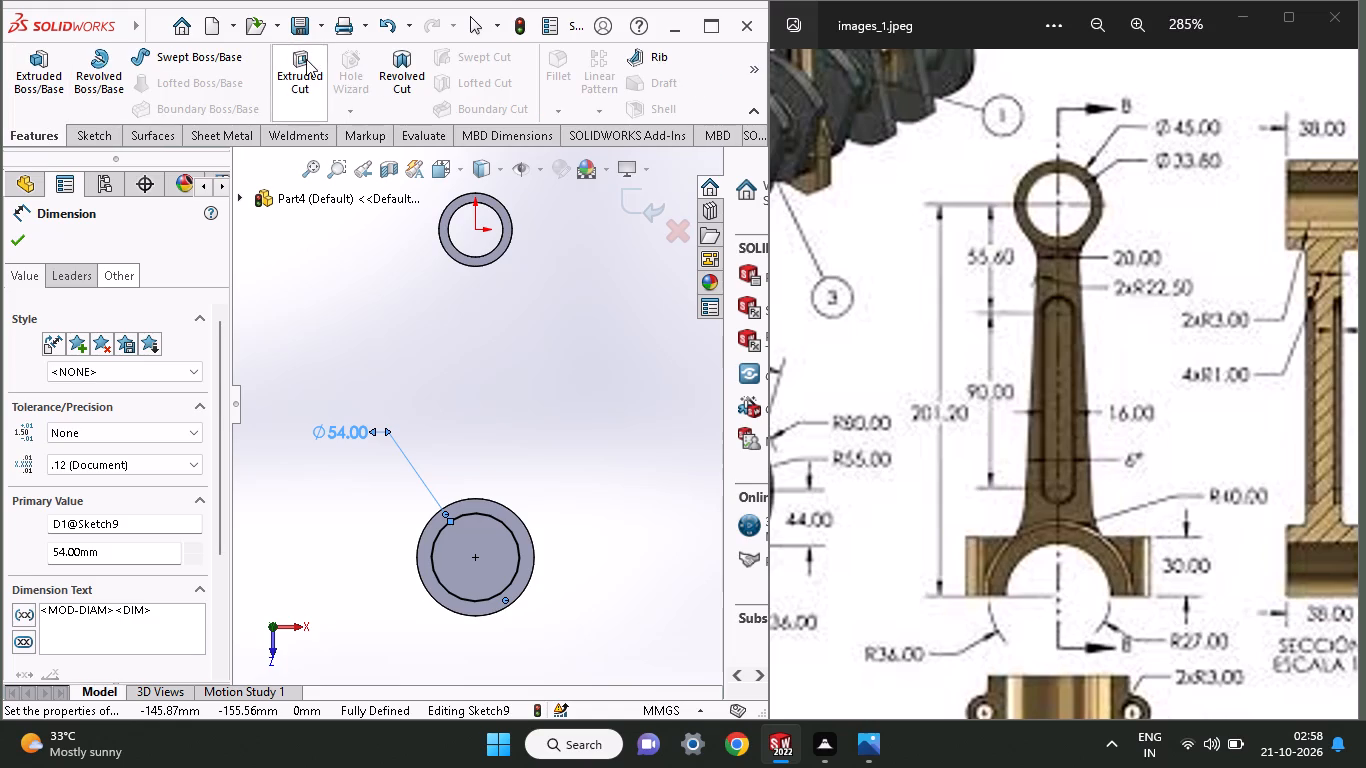
{"action": "left_click", "coordinate": [306, 59]}
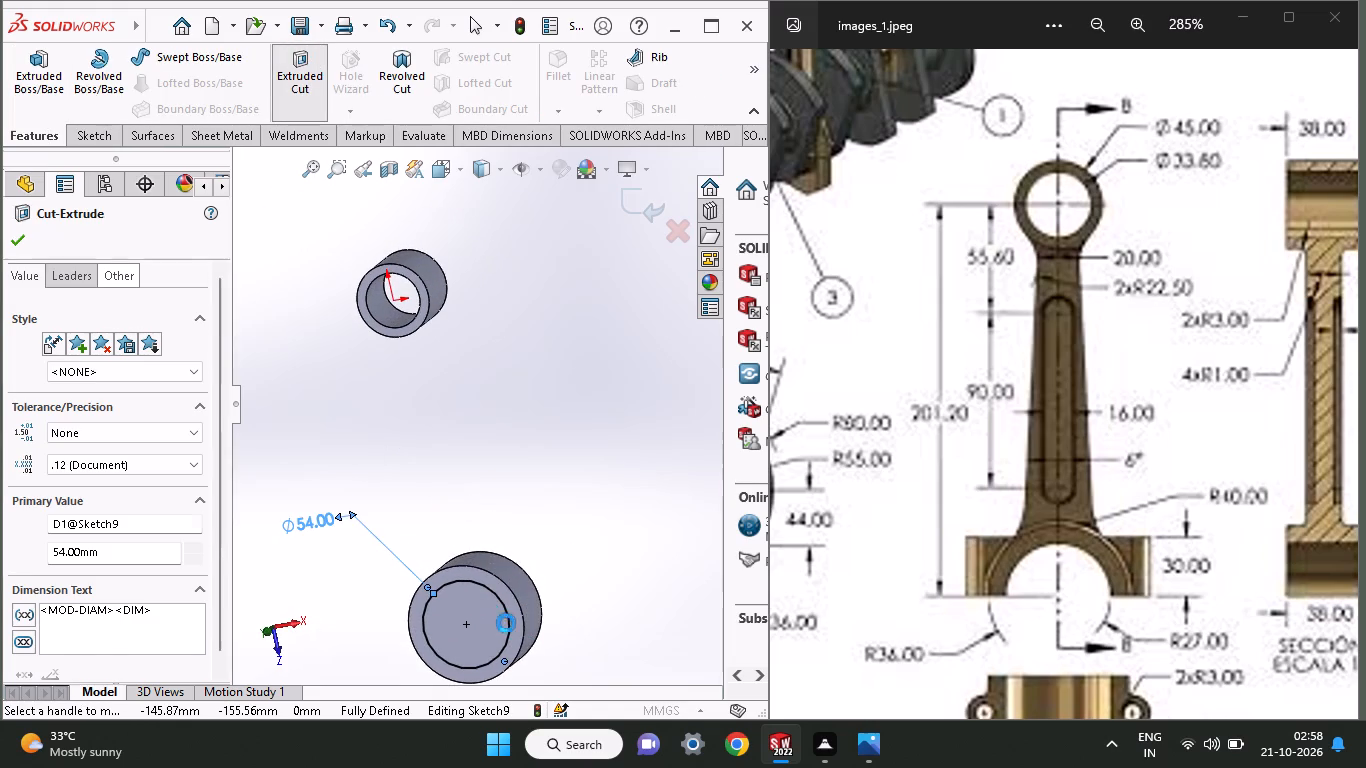
{"action": "left_click_drag", "start_coordinate": [478, 610], "coordinate": [573, 531]}
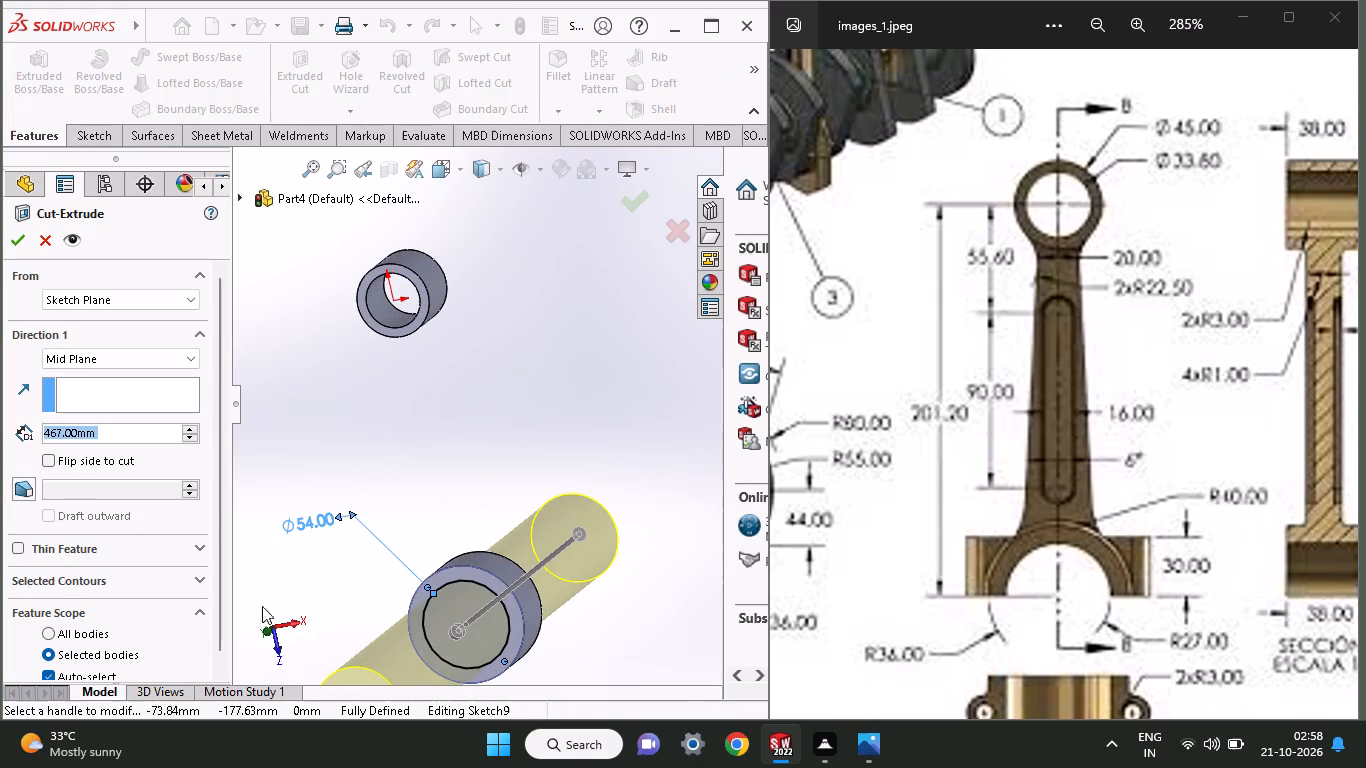
{"action": "left_click", "coordinate": [18, 241]}
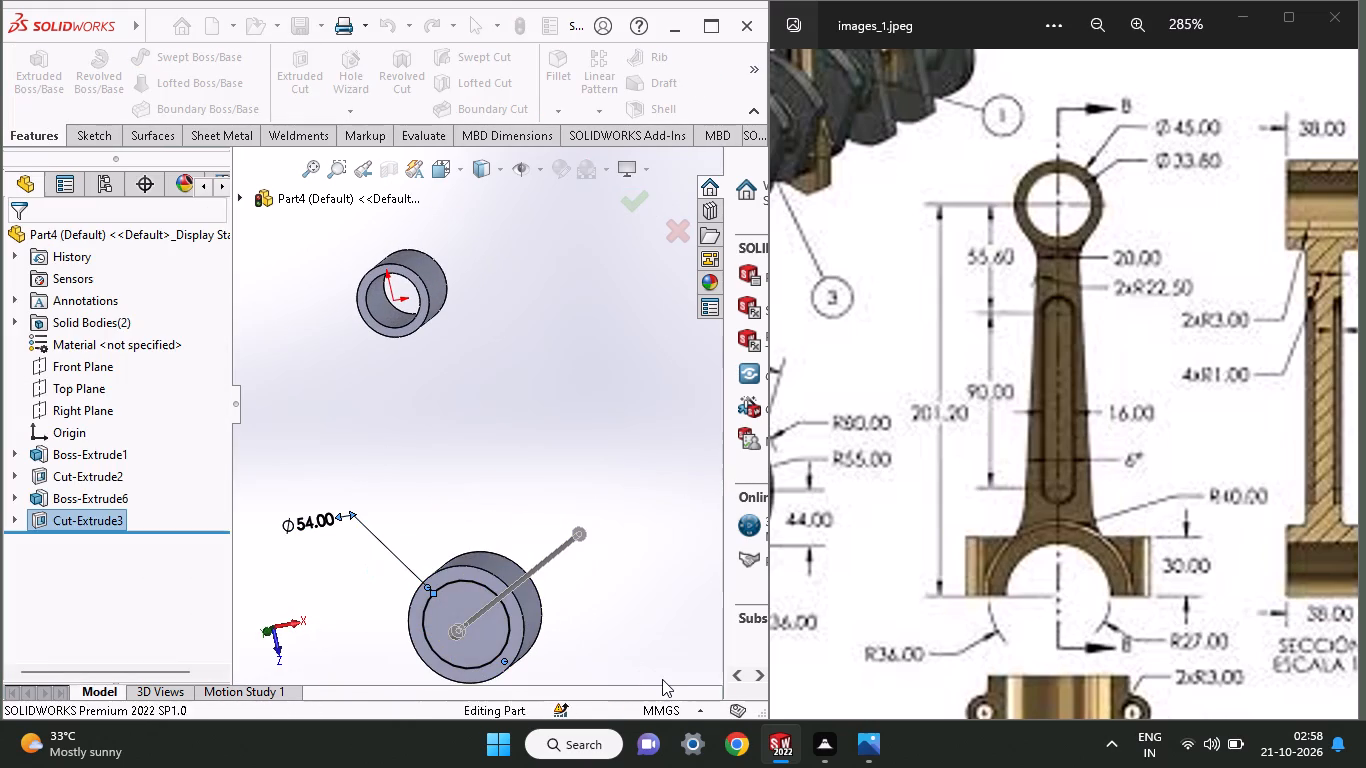
On the Top Plane, sketch a corner rectangle about 96 mm wide from the large-end ring's outer edge at centre height, covering its lower half.
{"action": "left_click", "coordinate": [86, 387]}
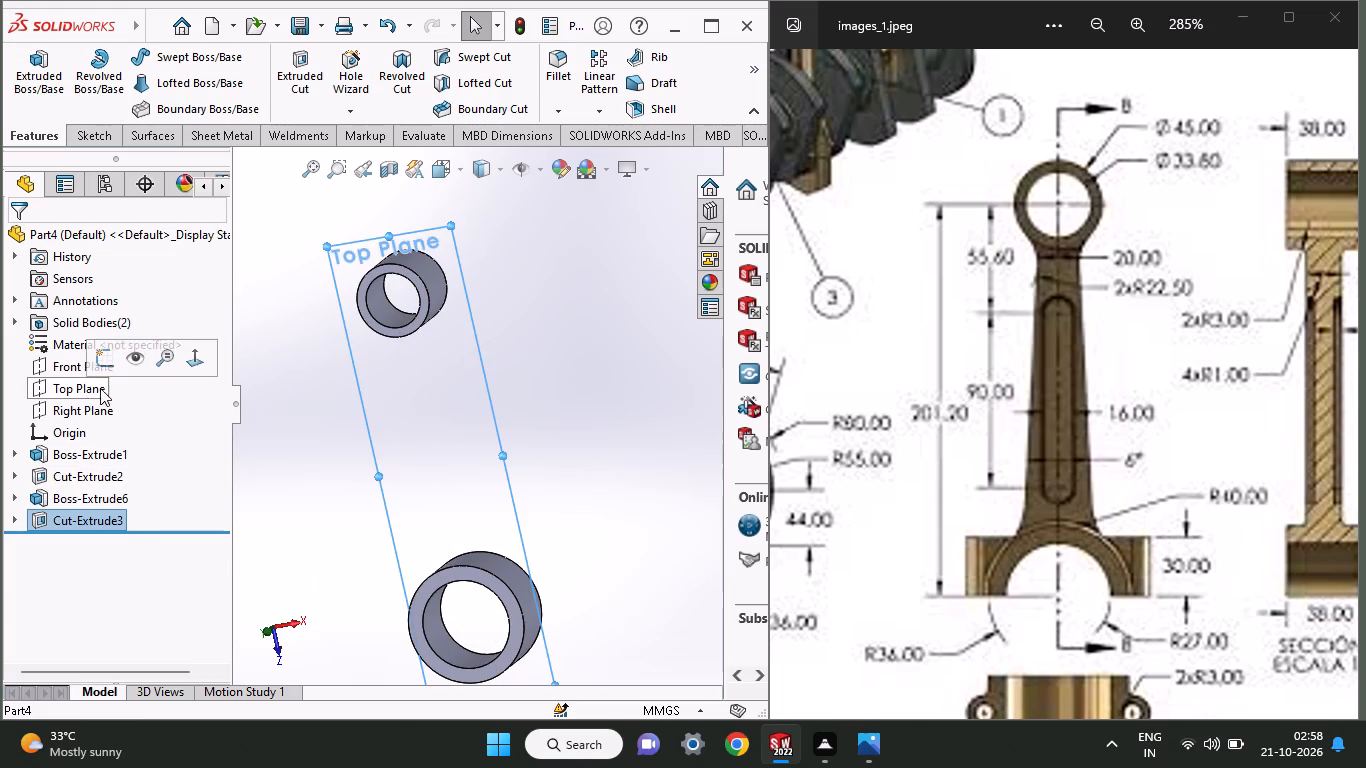
{"action": "left_click", "coordinate": [108, 362]}
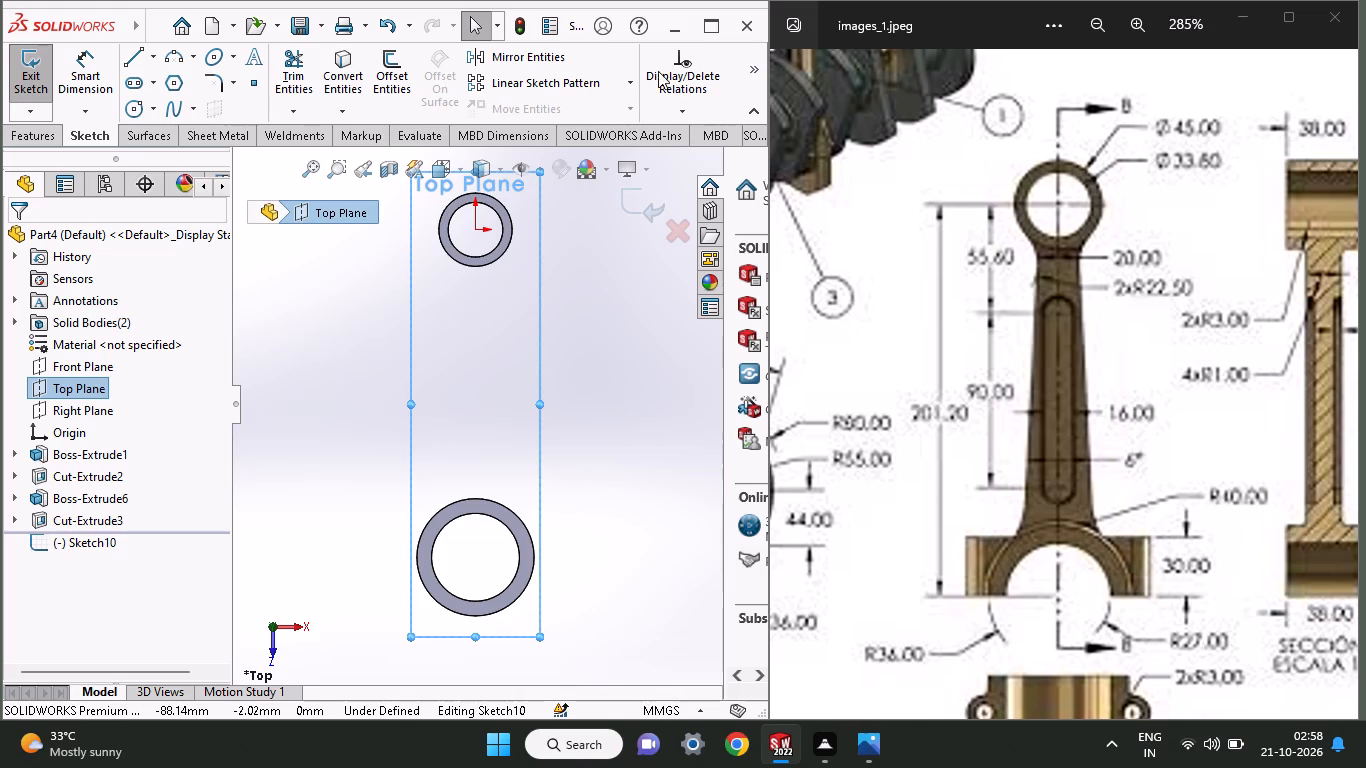
{"action": "left_click", "coordinate": [751, 60]}
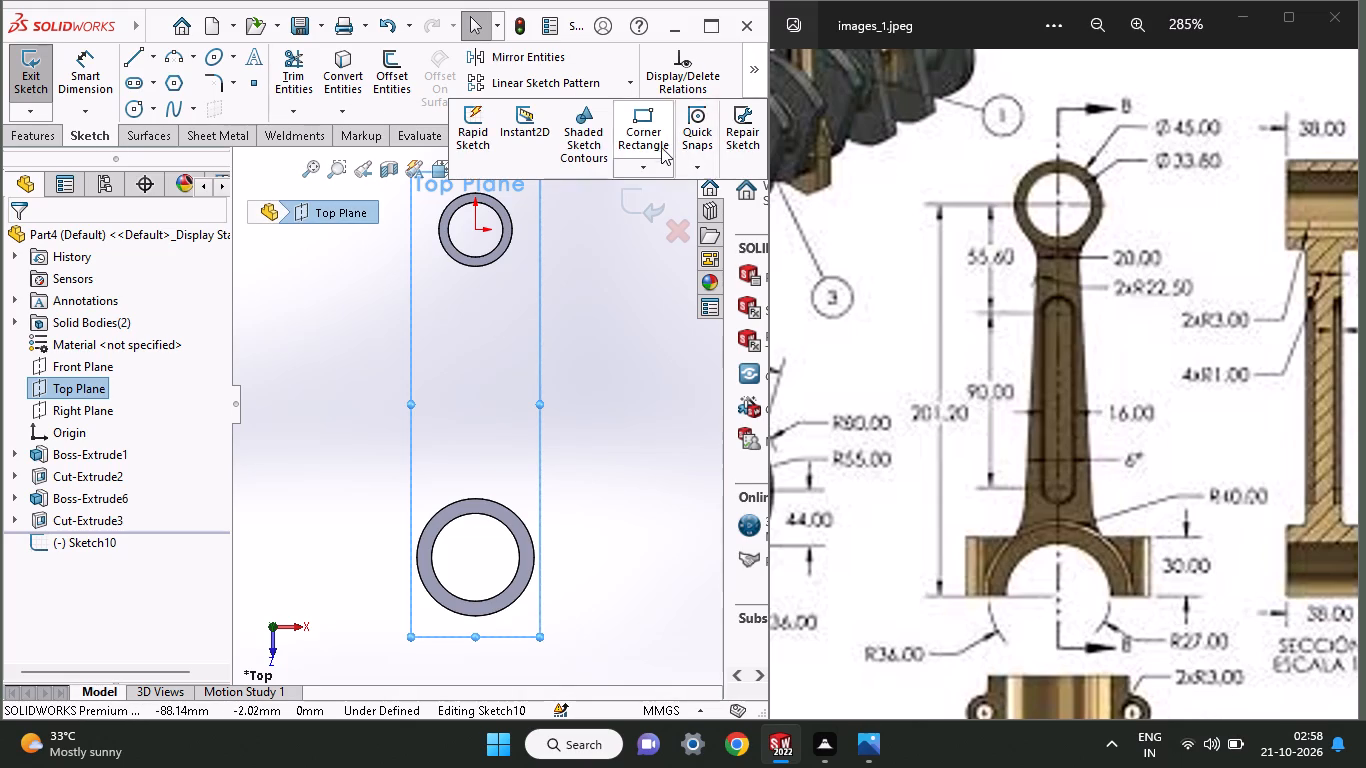
{"action": "left_click", "coordinate": [660, 145]}
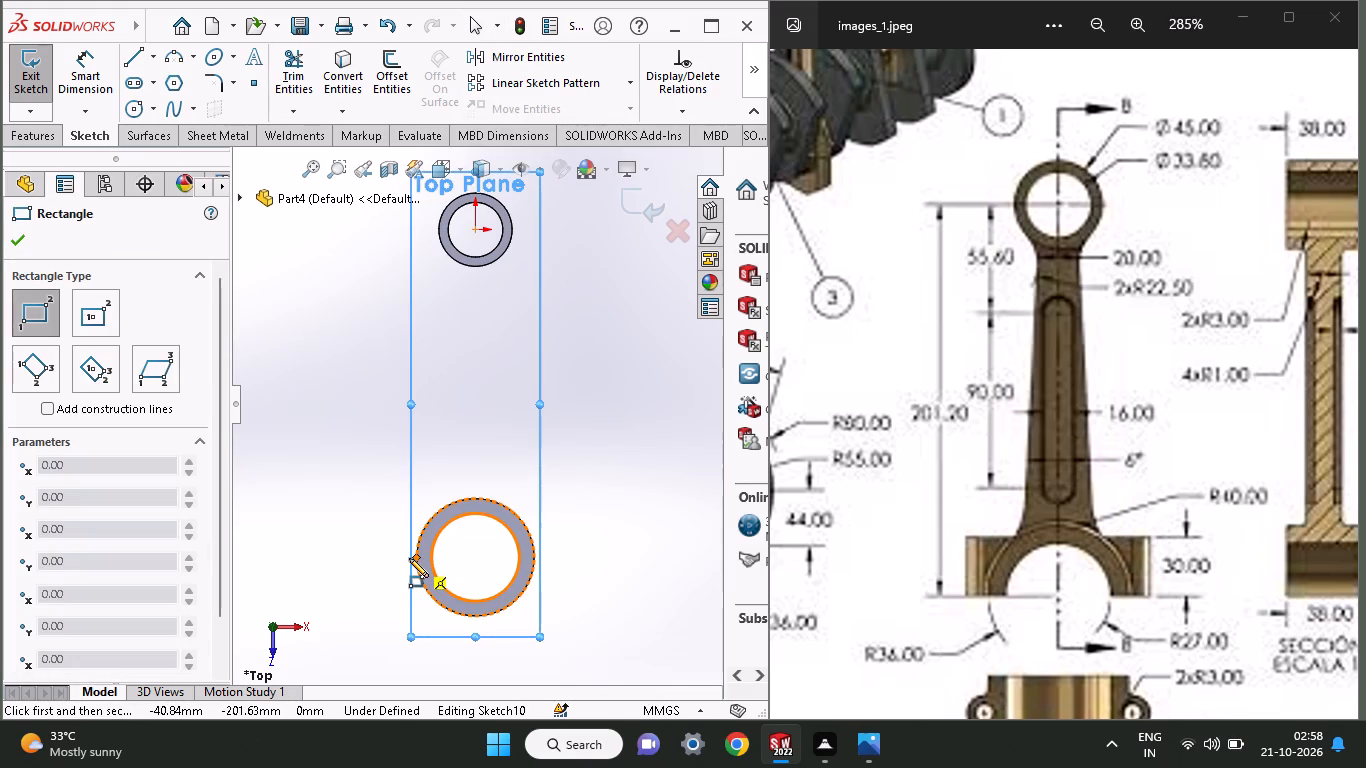
{"action": "left_click", "coordinate": [419, 558]}
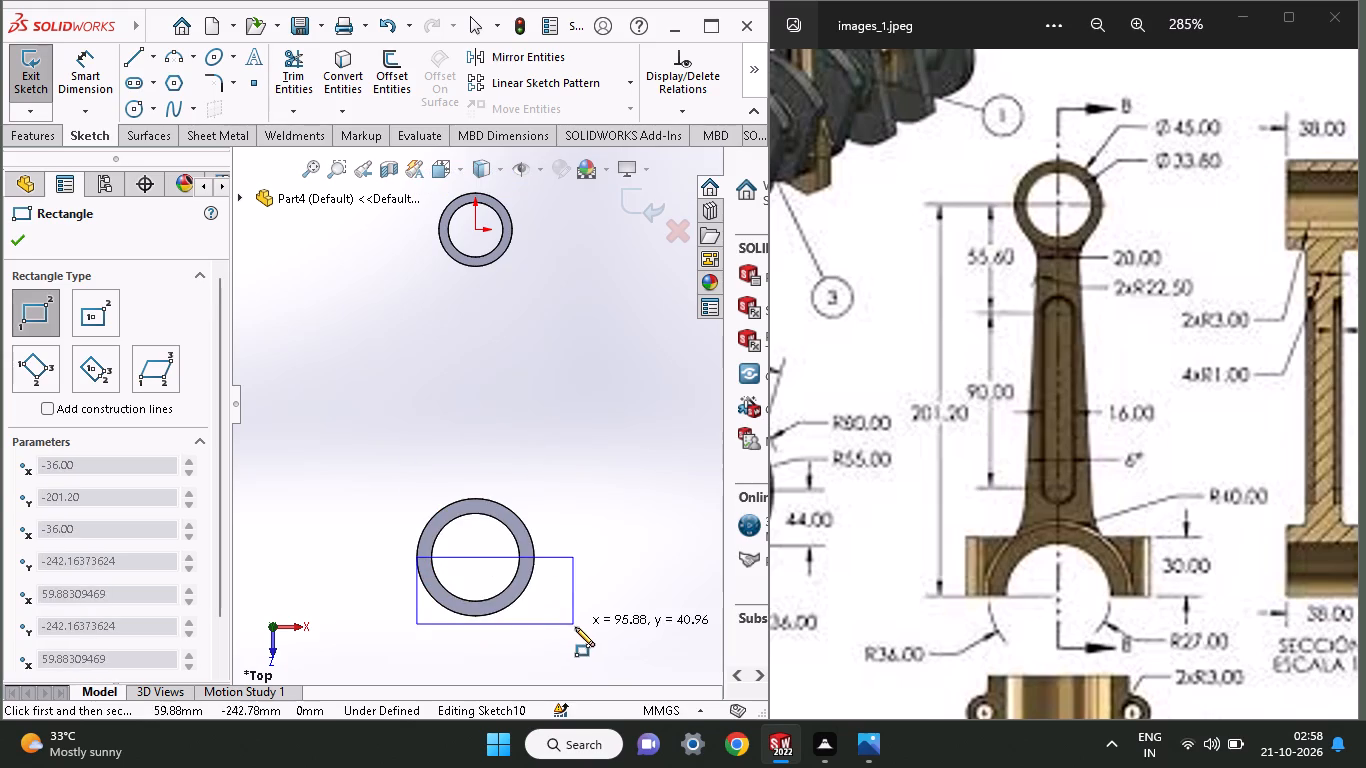
{"action": "left_click", "coordinate": [573, 638]}
Extrude-cut the rectangle with a Mid Plane depth of 467 mm to remove the large-end ring's lower half.
{"action": "left_click", "coordinate": [15, 127]}
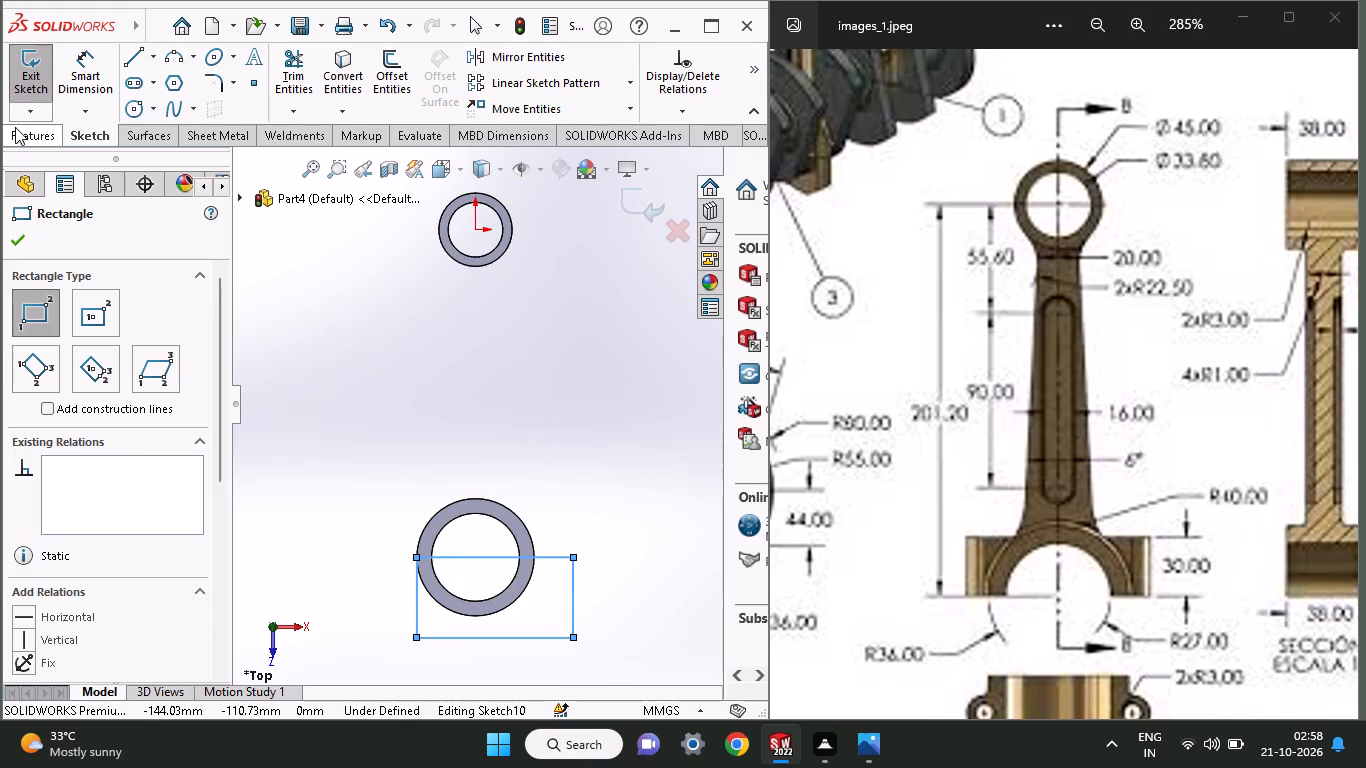
{"action": "left_click", "coordinate": [309, 94]}
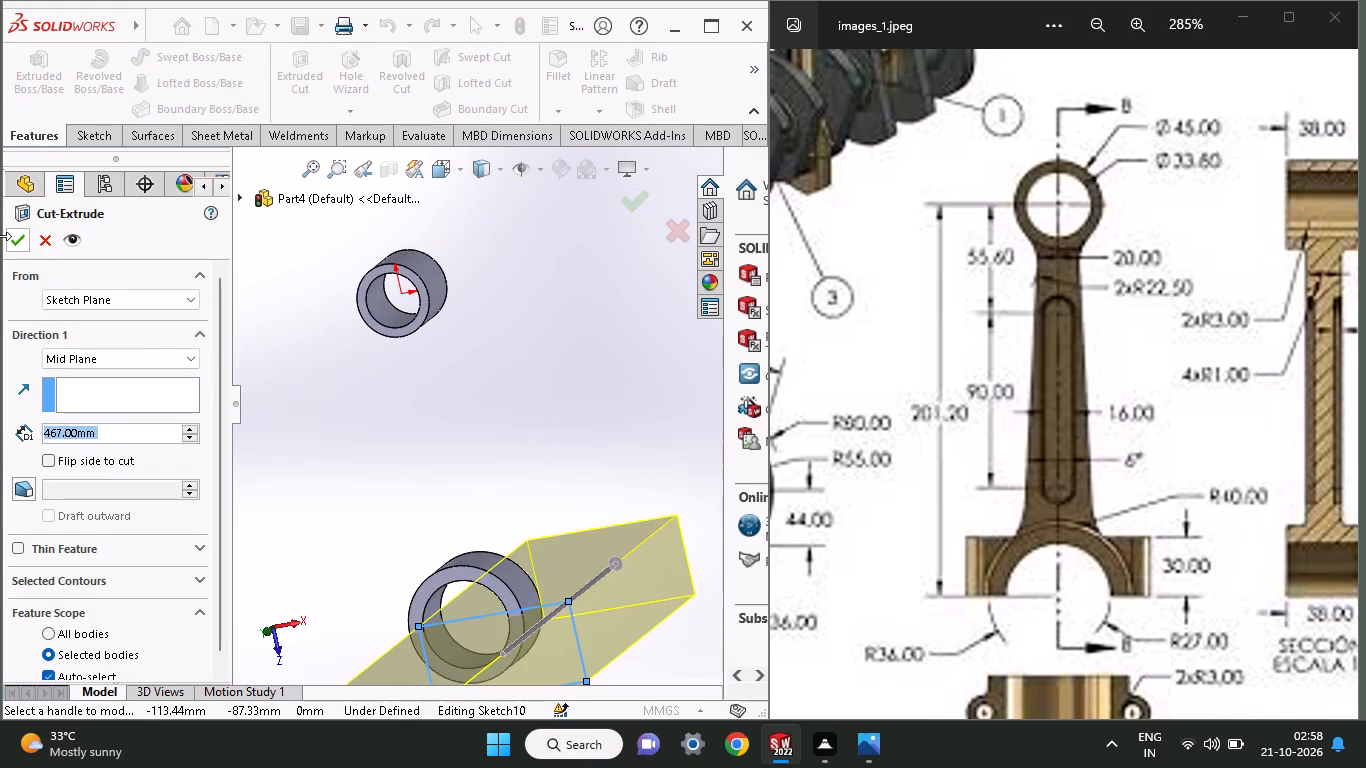
{"action": "left_click", "coordinate": [11, 245]}
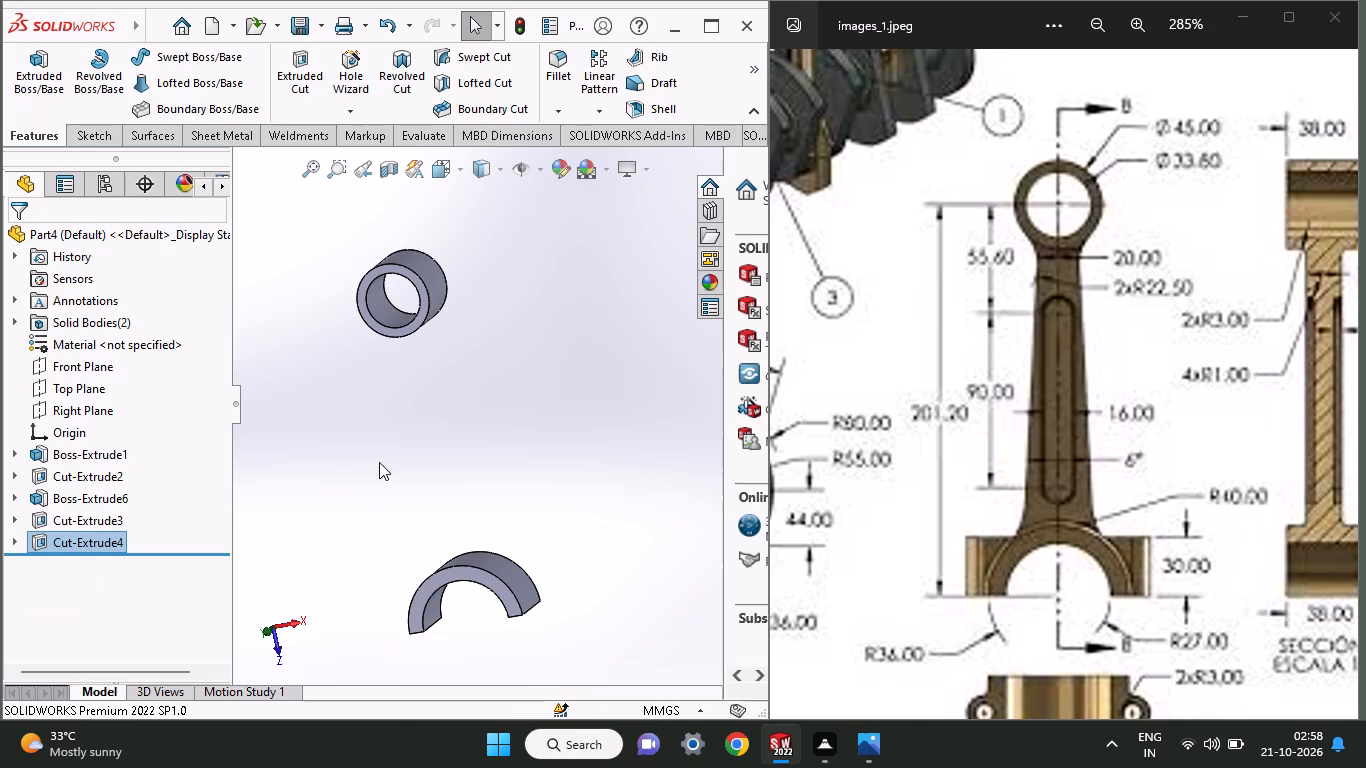
Start a sketch on the flat cut end face of the large-end half ring, on its +X side.
{"action": "middle_click_drag", "start_coordinate": [379, 462], "coordinate": [481, 427]}
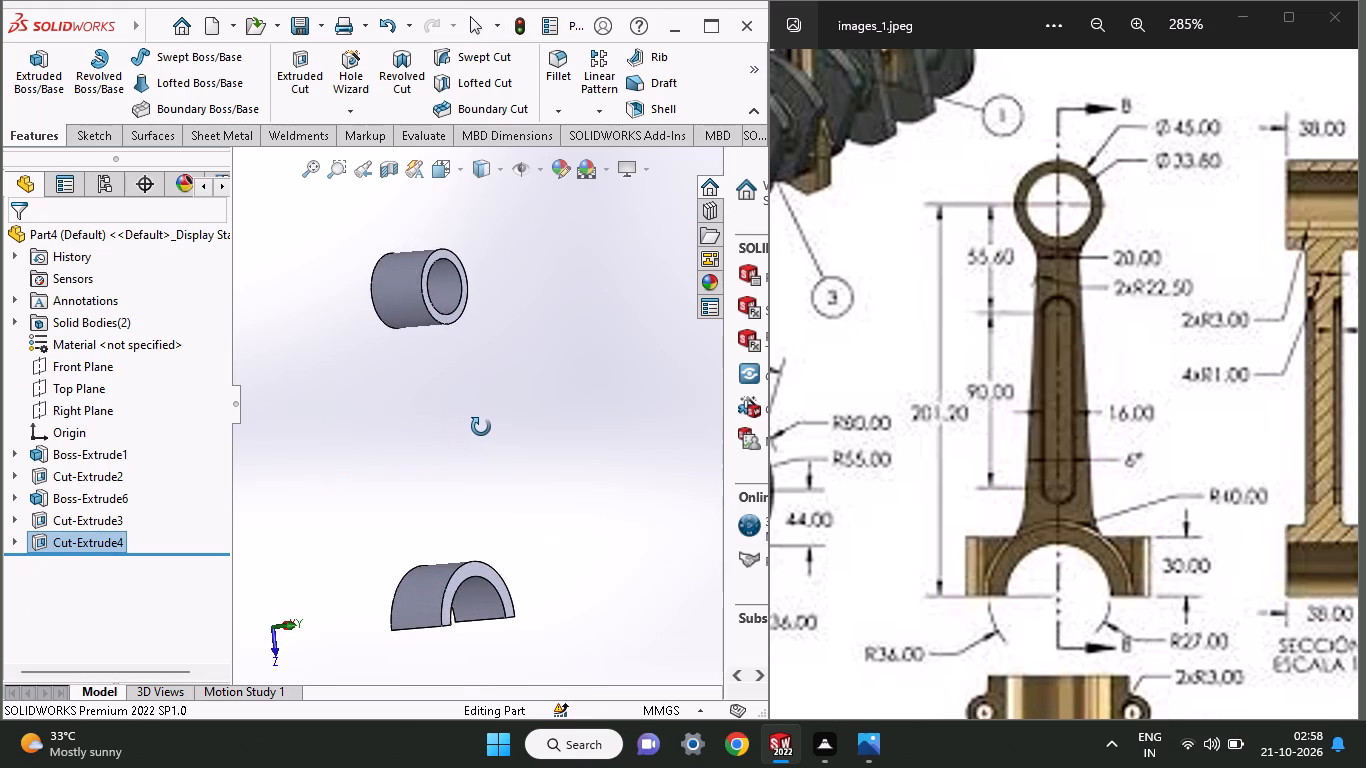
{"action": "middle_click_drag", "start_coordinate": [481, 427], "coordinate": [382, 484]}
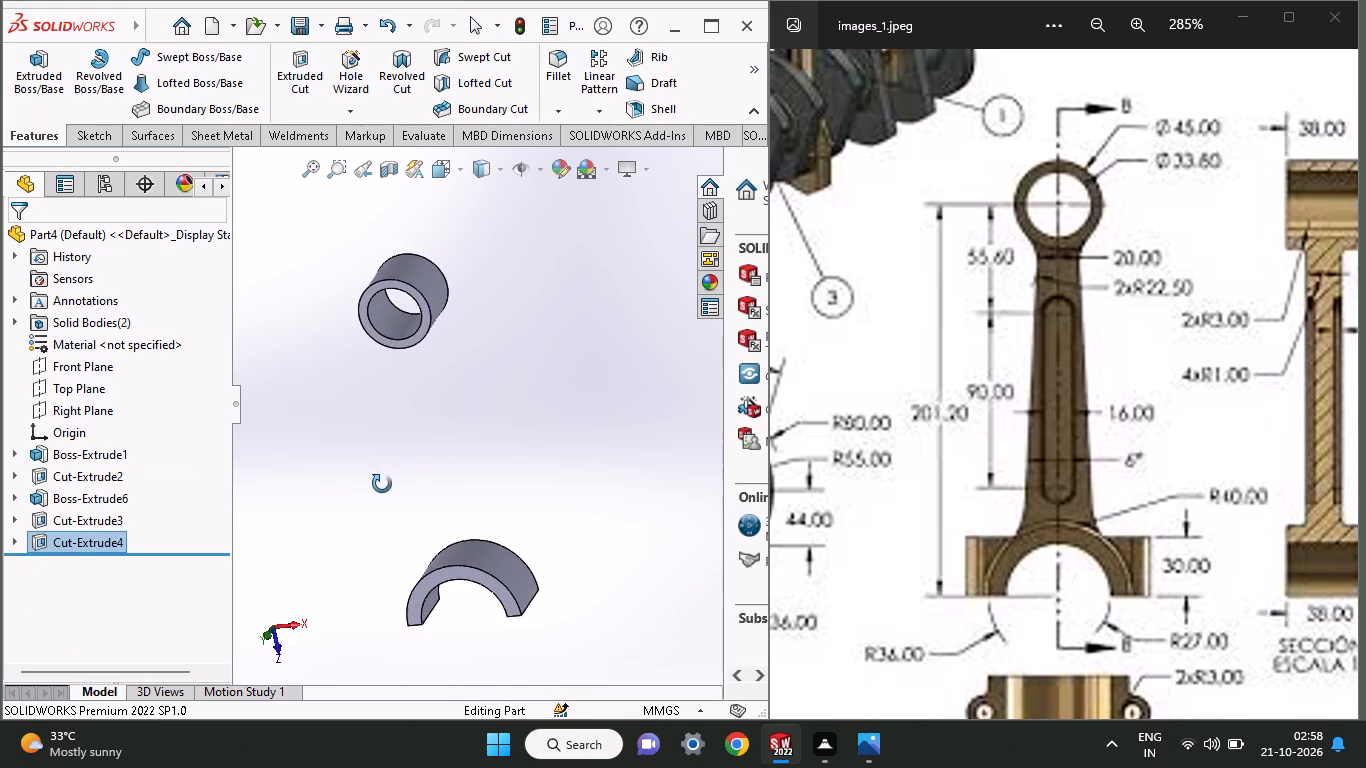
{"action": "middle_click_drag", "start_coordinate": [382, 484], "coordinate": [395, 462]}
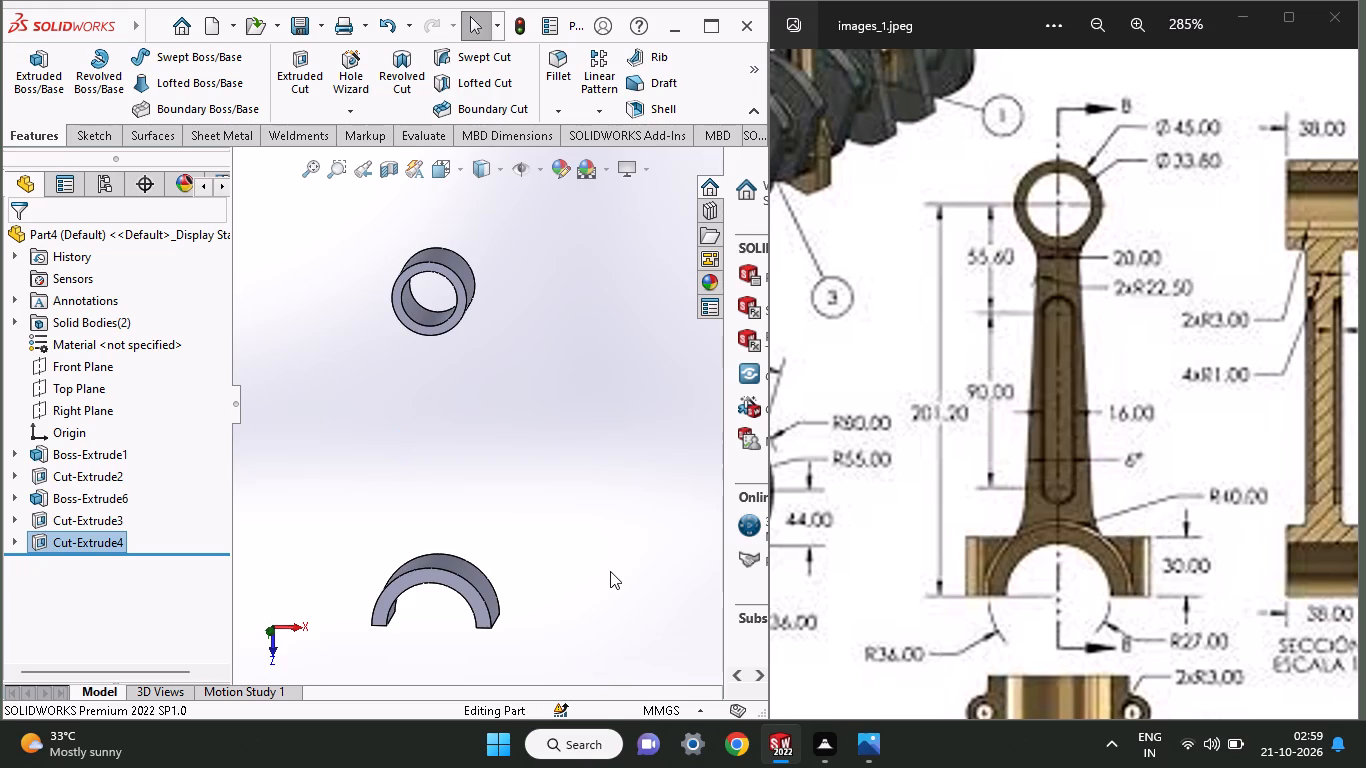
{"action": "middle_click_drag", "start_coordinate": [561, 619], "coordinate": [564, 503]}
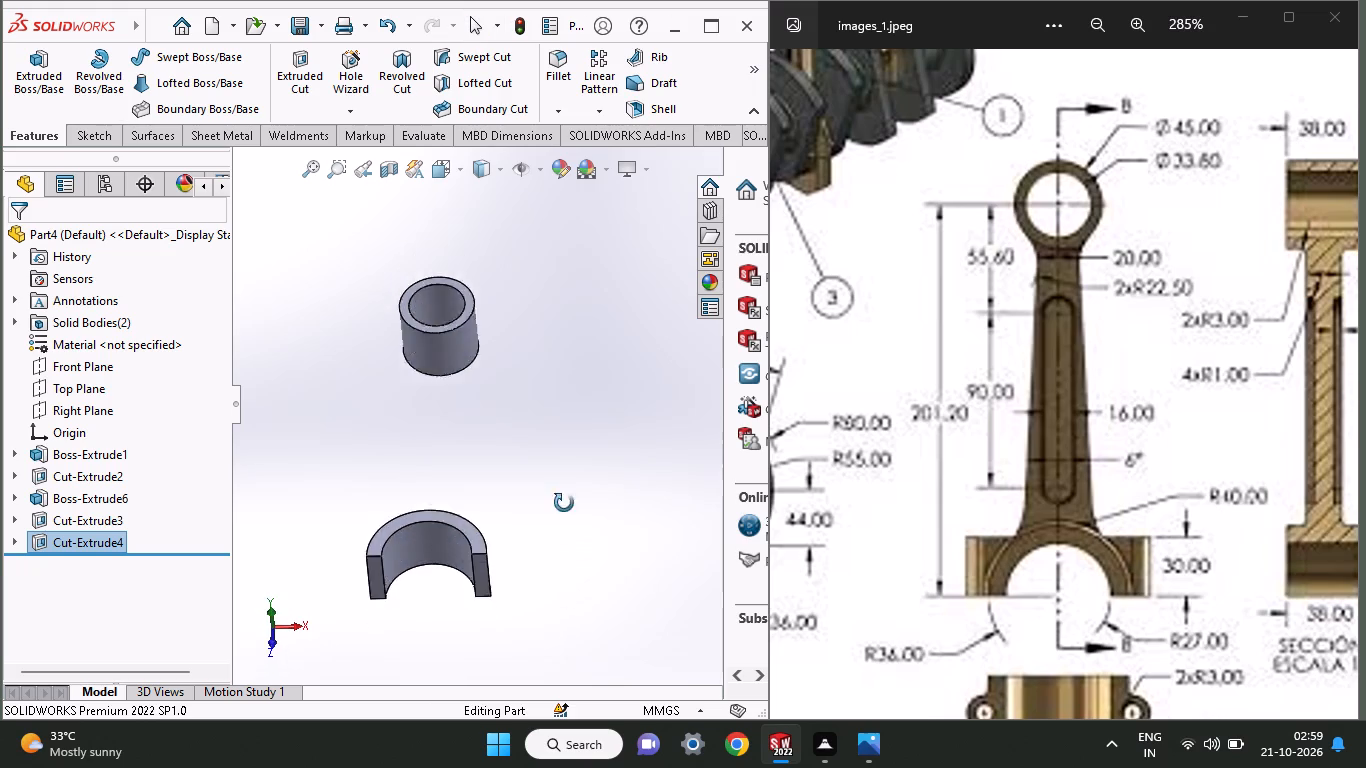
{"action": "middle_click_drag", "start_coordinate": [564, 503], "coordinate": [565, 464]}
{"action": "left_click", "coordinate": [479, 515]}
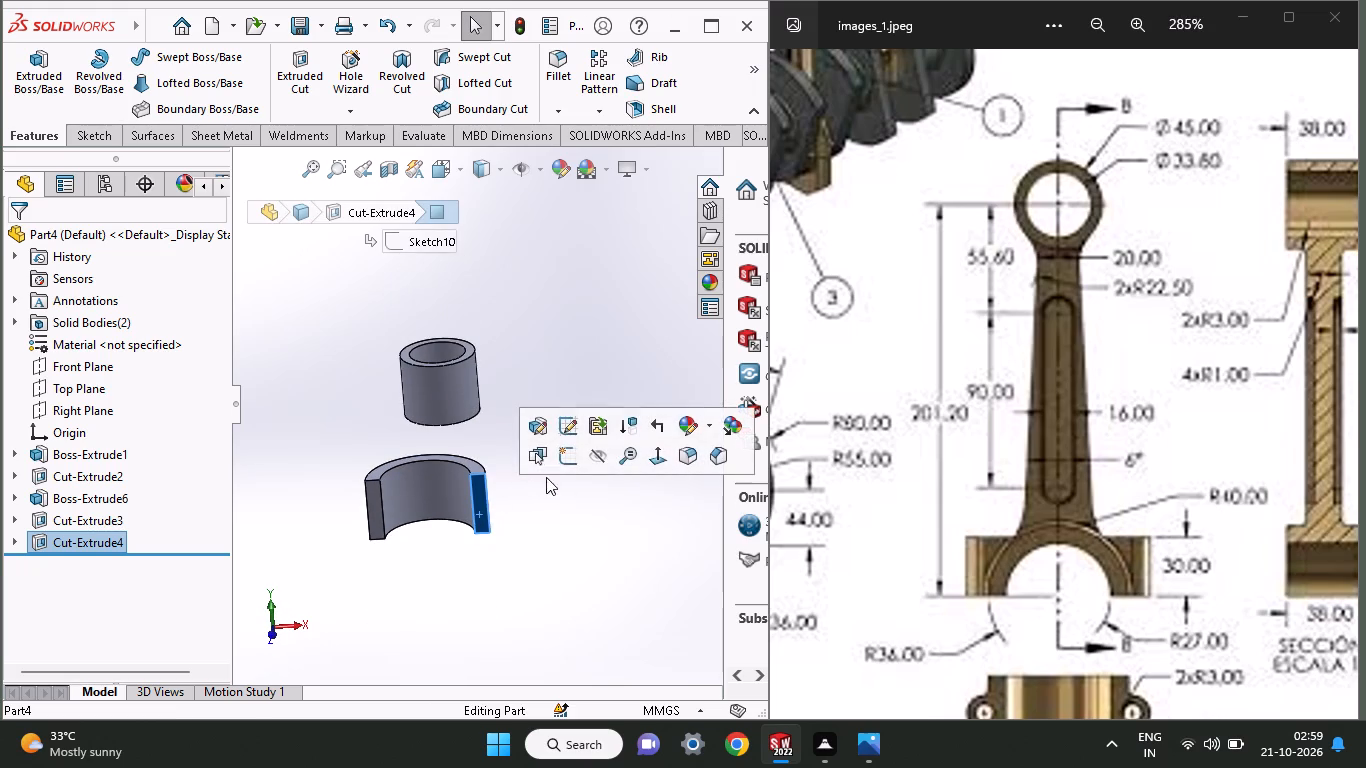
{"action": "left_click", "coordinate": [568, 466]}
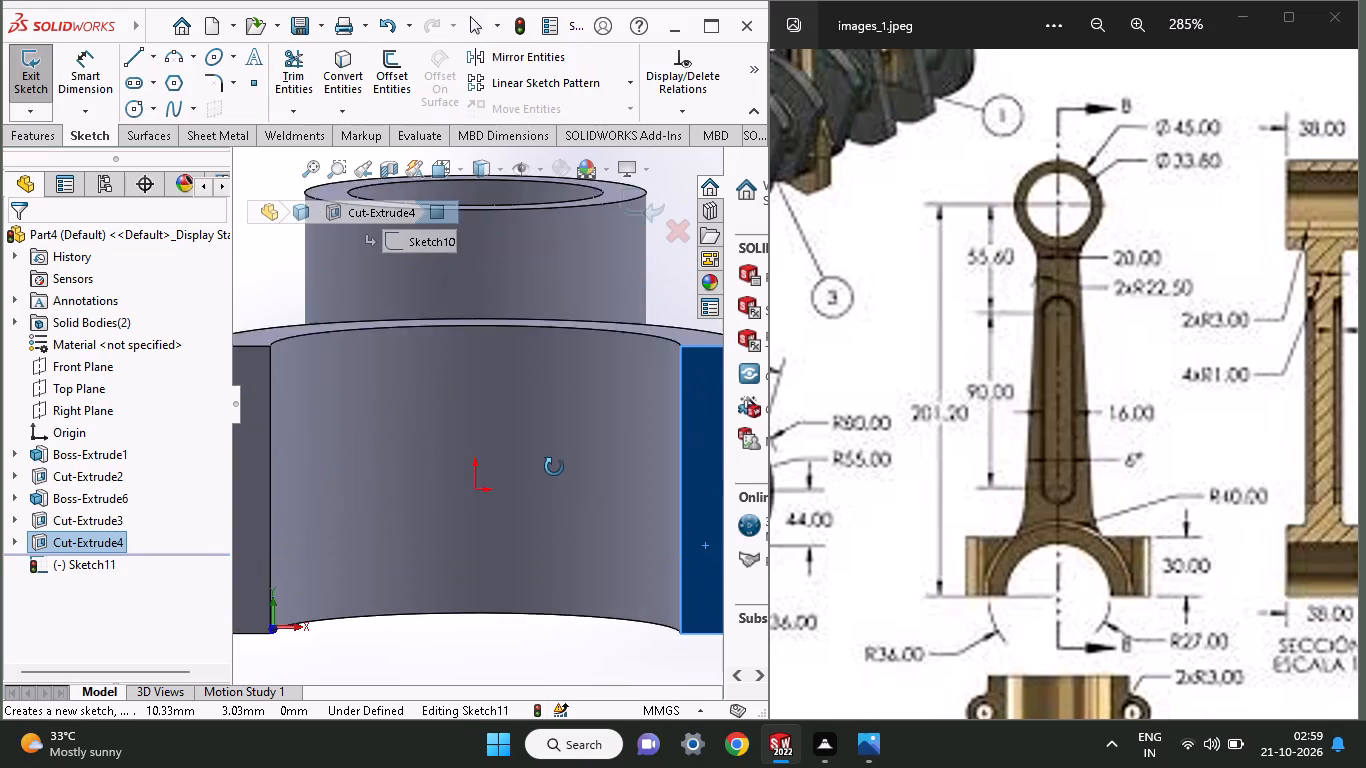
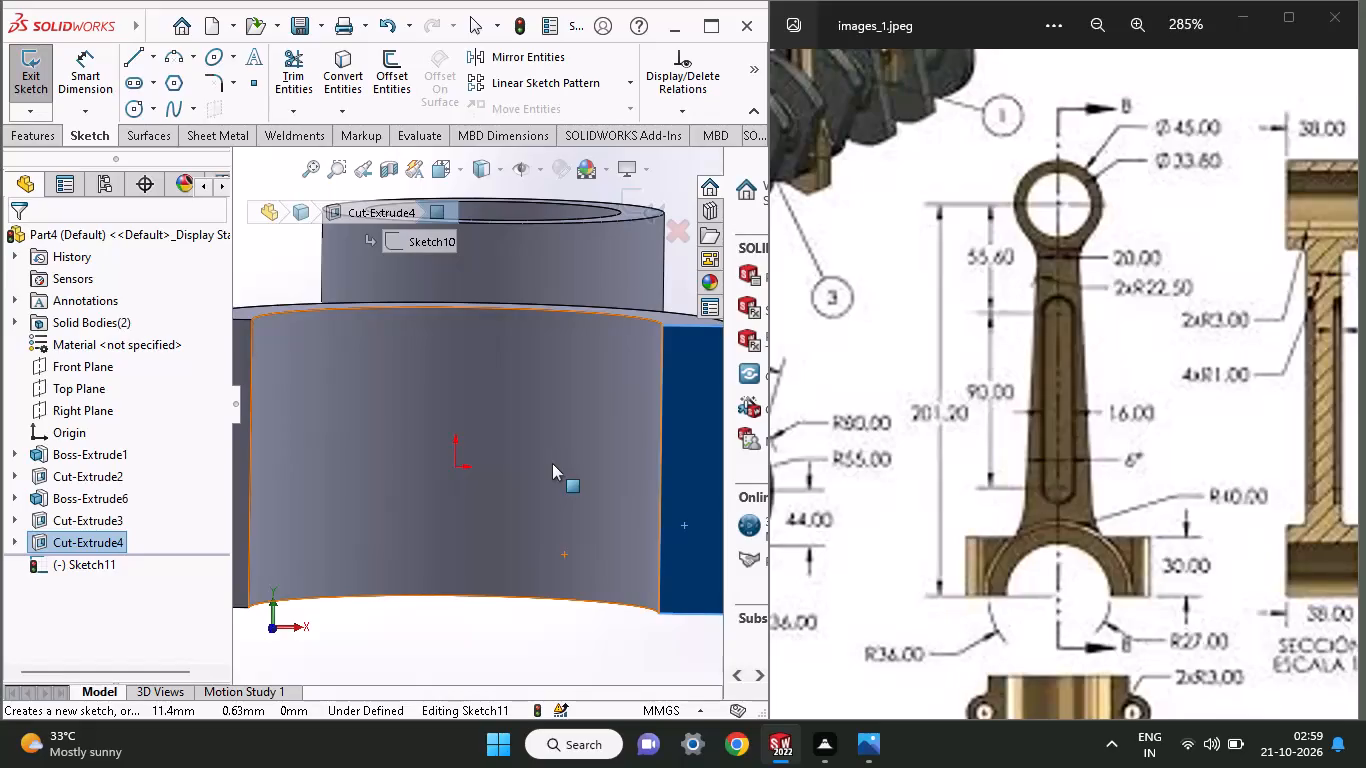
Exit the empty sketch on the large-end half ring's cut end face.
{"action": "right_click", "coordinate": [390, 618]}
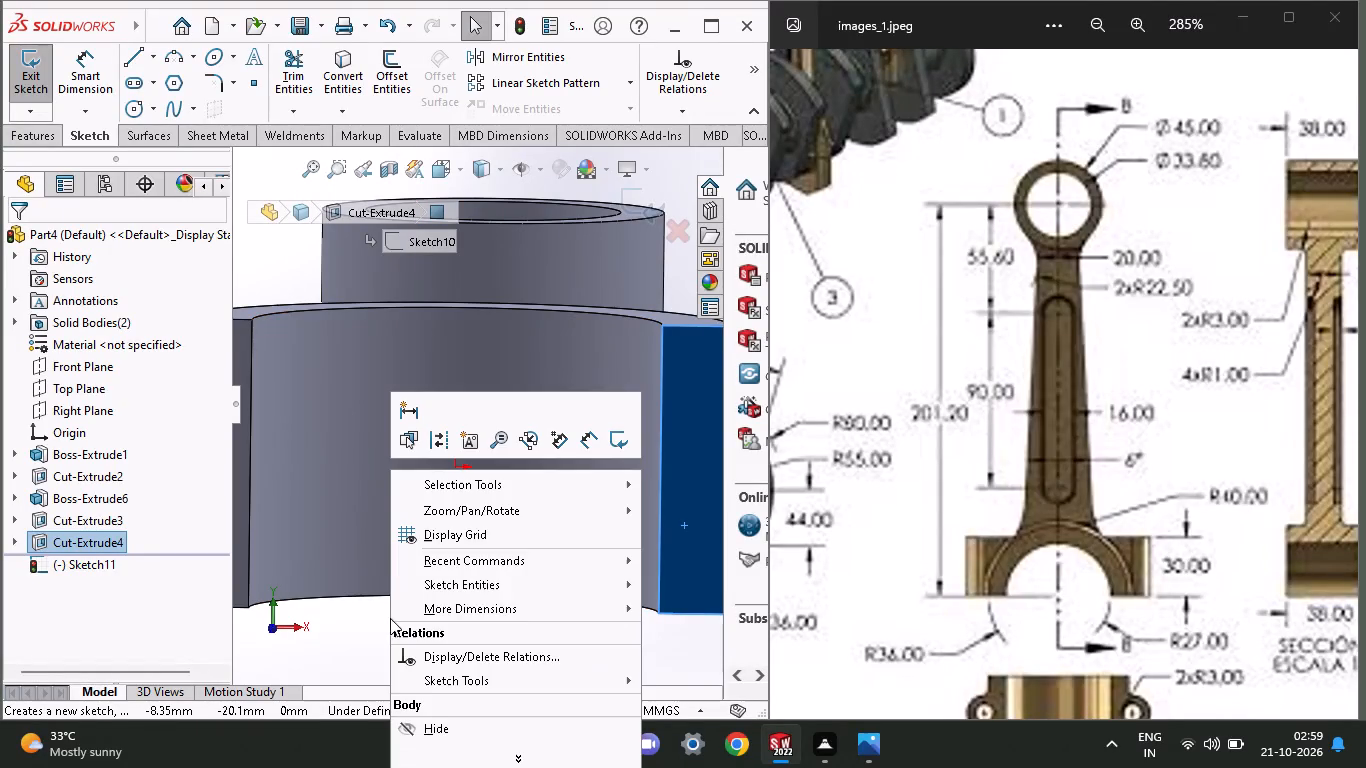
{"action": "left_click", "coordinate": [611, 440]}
On the large-end half ring's +X cut face, sketch a circle about 12.4 mm in diameter centred on the outer edge's midpoint.
{"action": "middle_click_drag", "start_coordinate": [528, 420], "coordinate": [523, 735]}
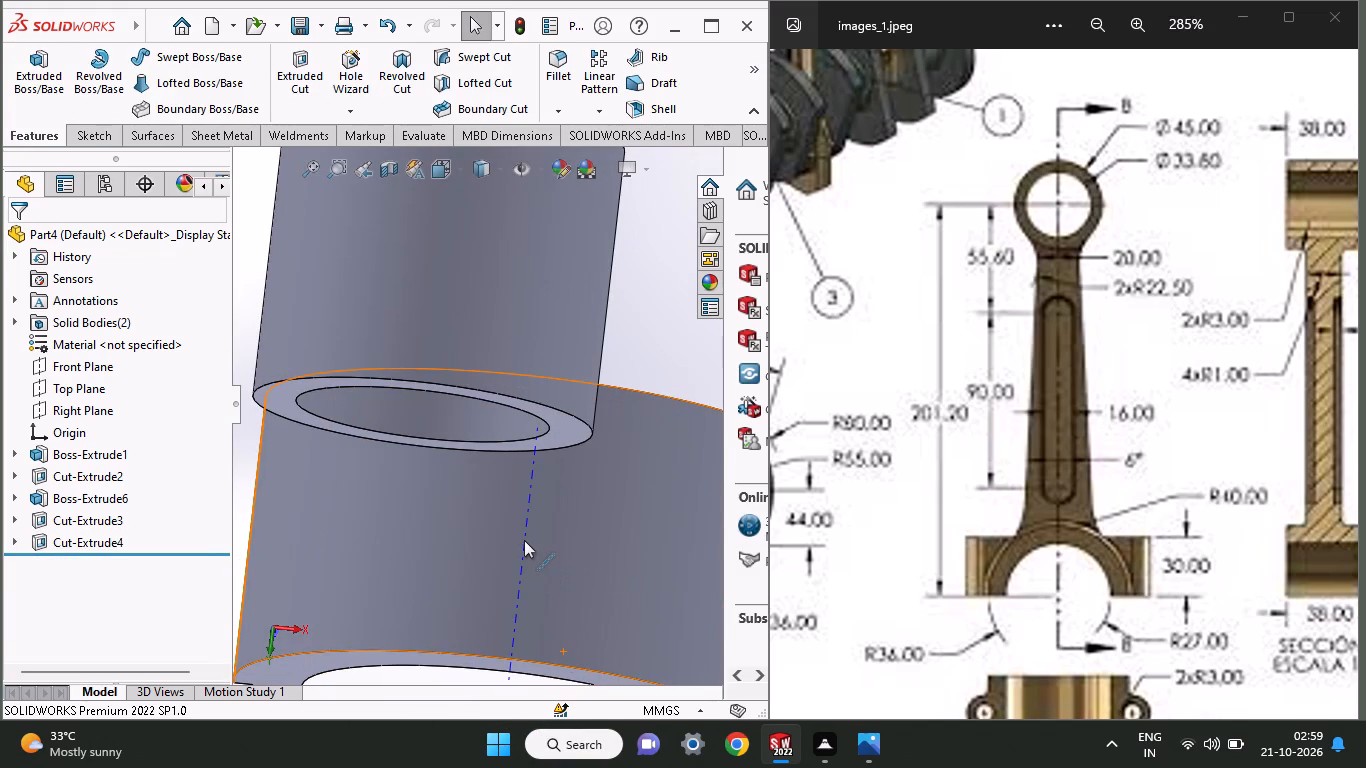
{"action": "scroll", "coordinate": [524, 540], "scroll_direction": "up", "scroll_amount": 5, "text": "ctrl"}
{"action": "middle_click_drag", "start_coordinate": [467, 562], "coordinate": [480, 491]}
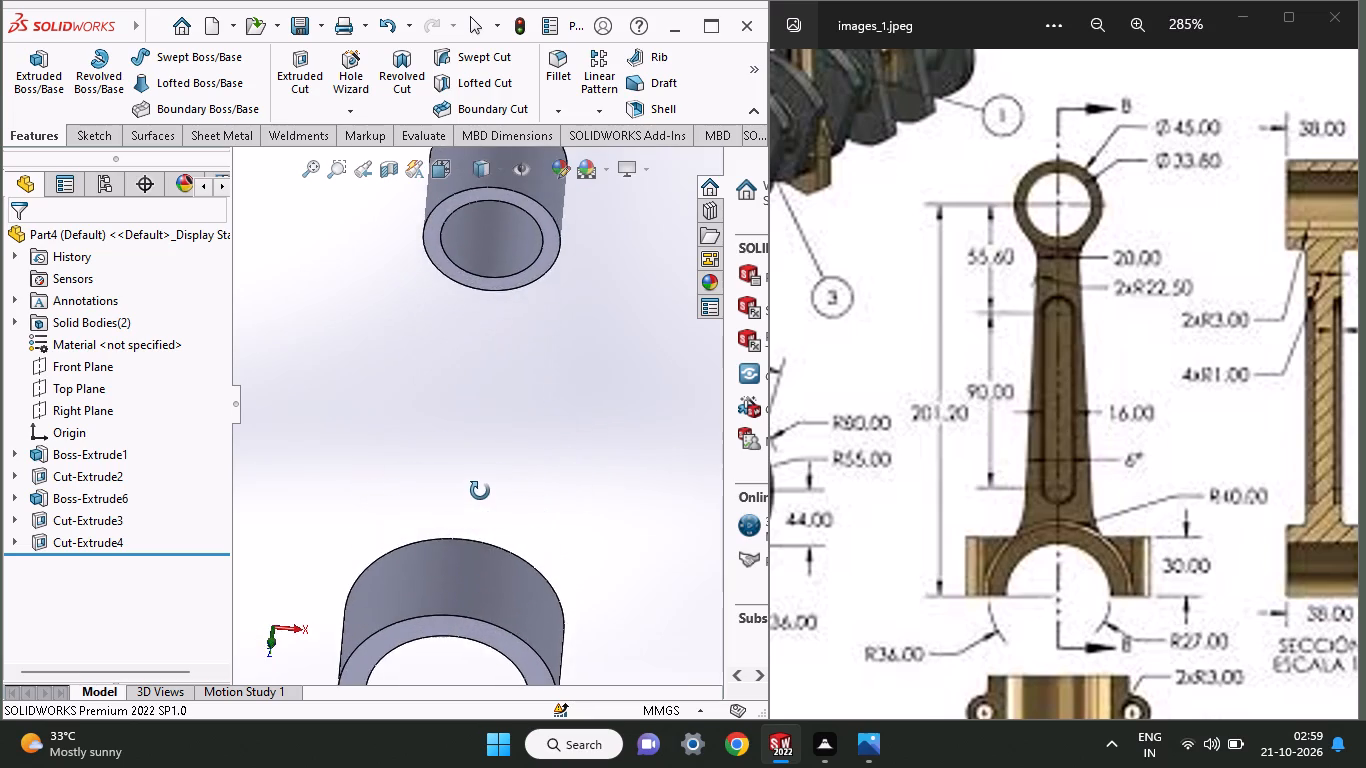
{"action": "middle_click_drag", "start_coordinate": [480, 491], "coordinate": [474, 588]}
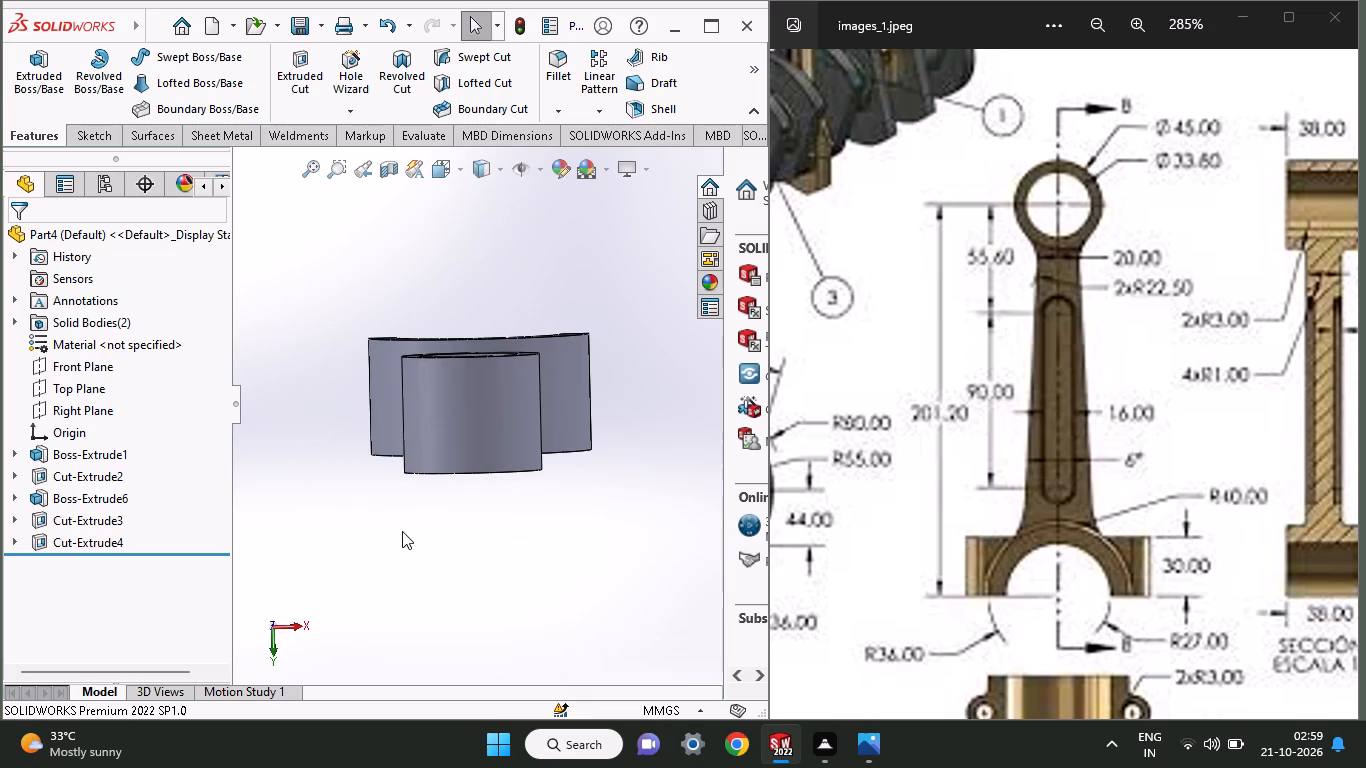
{"action": "middle_click_drag", "start_coordinate": [402, 531], "coordinate": [419, 214]}
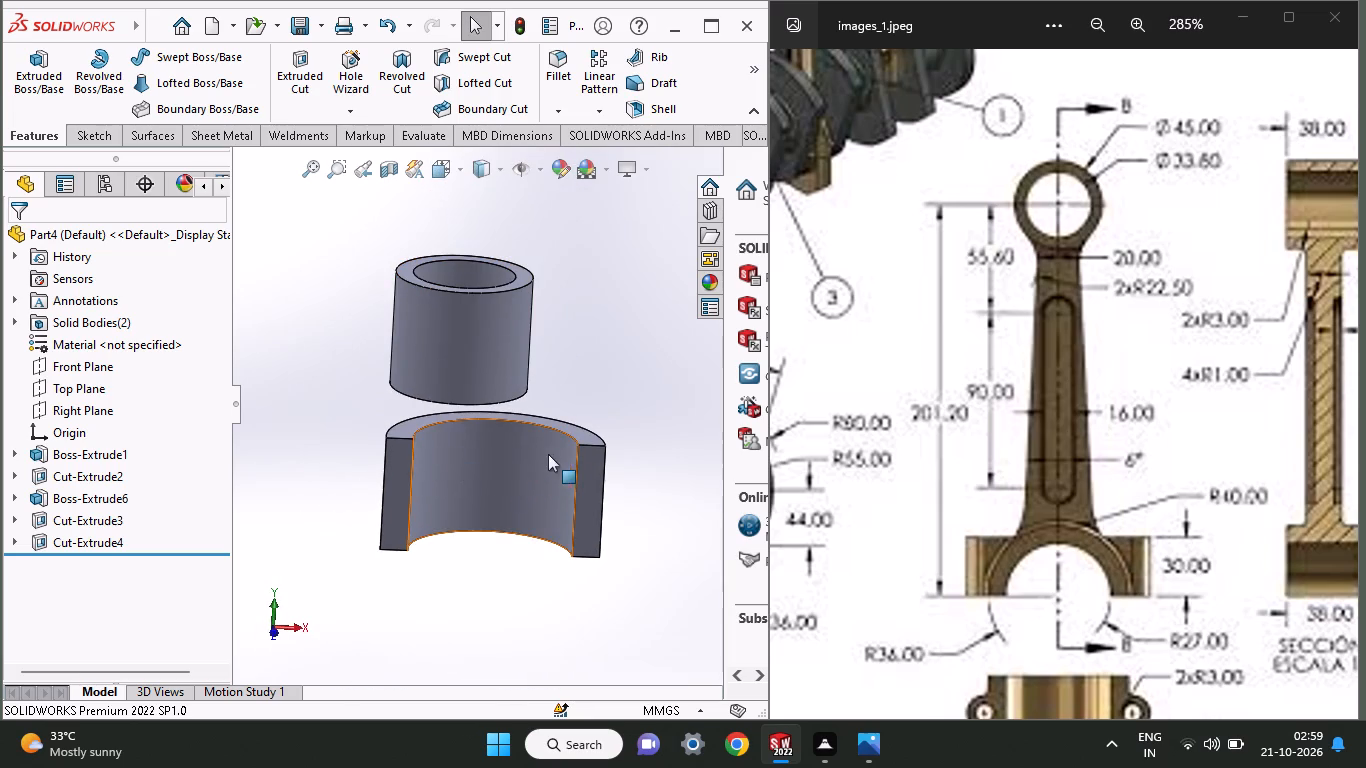
{"action": "left_click", "coordinate": [583, 469]}
{"action": "left_click", "coordinate": [670, 413]}
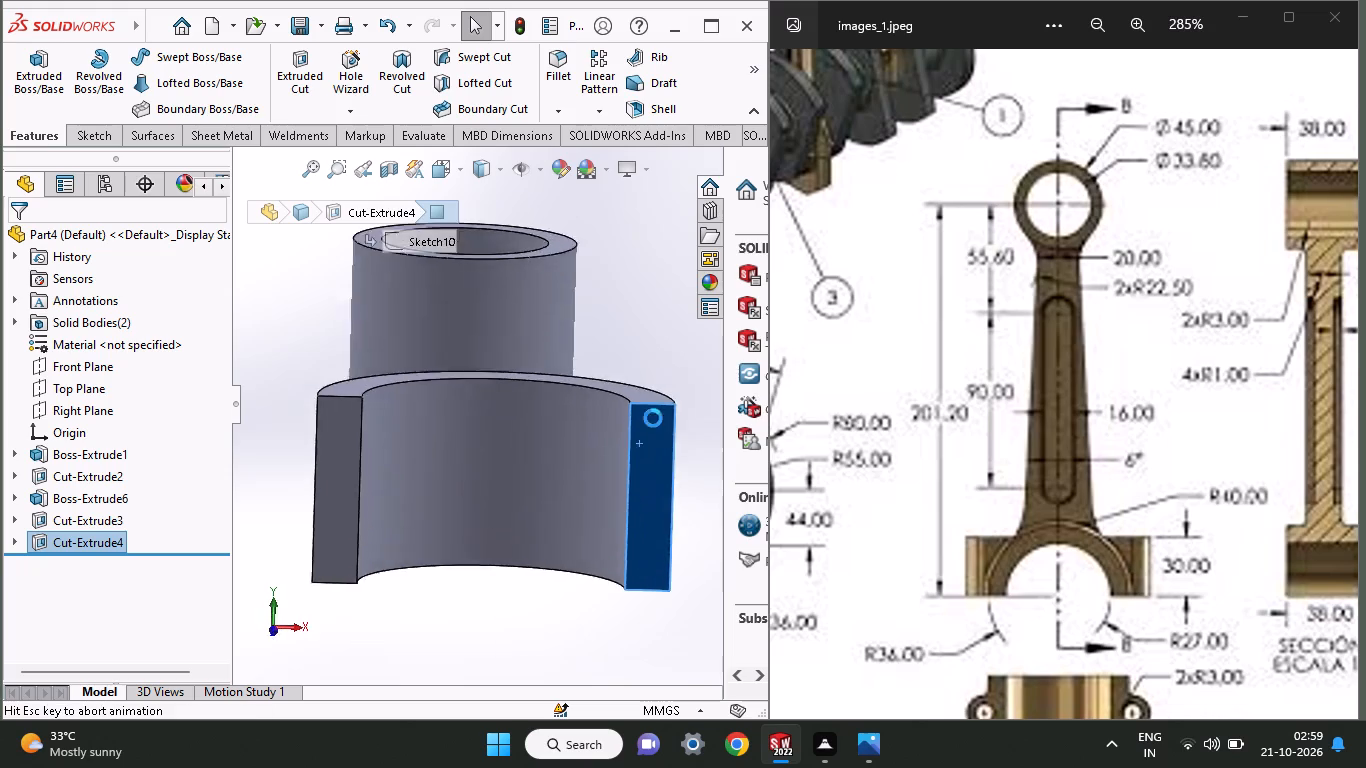
{"action": "scroll", "coordinate": [563, 383], "scroll_direction": "up", "scroll_amount": 4, "text": "ctrl"}
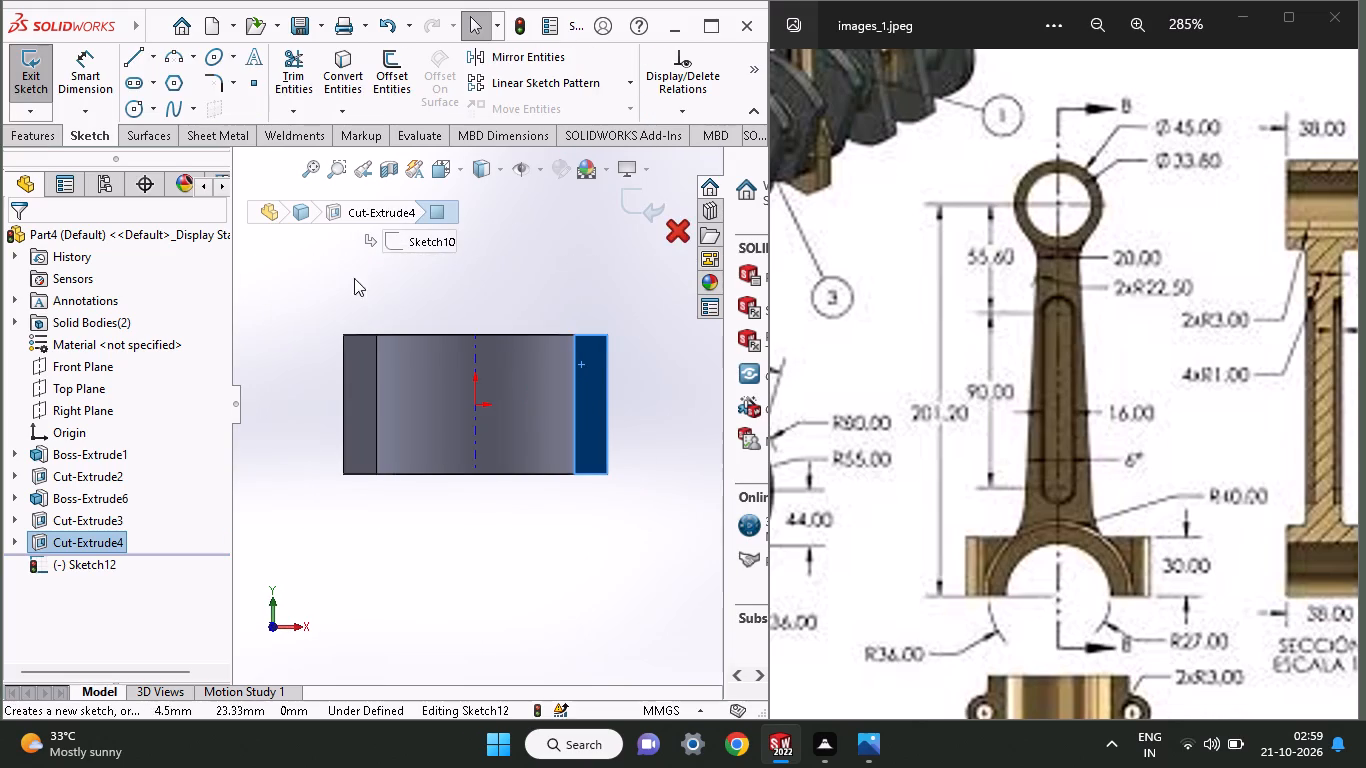
{"action": "left_click", "coordinate": [129, 106]}
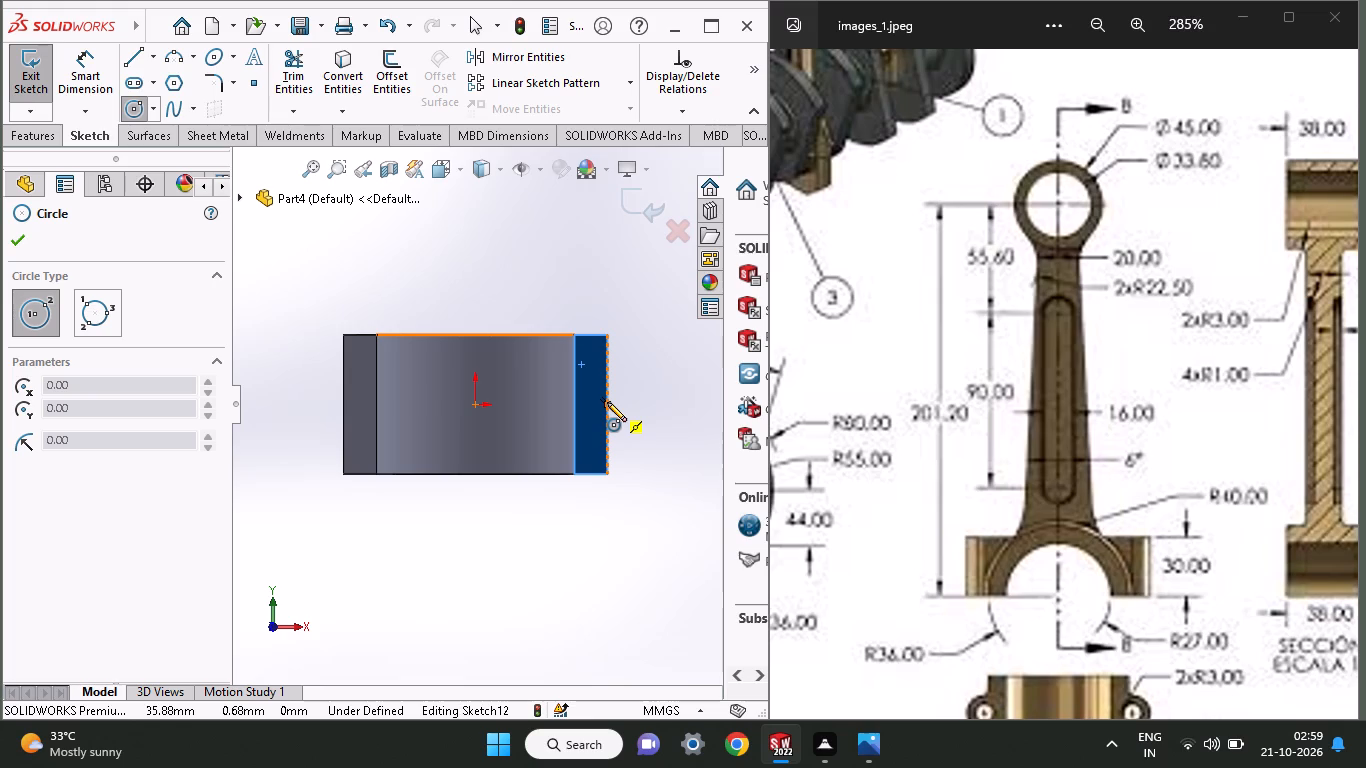
{"action": "left_click", "coordinate": [611, 401]}
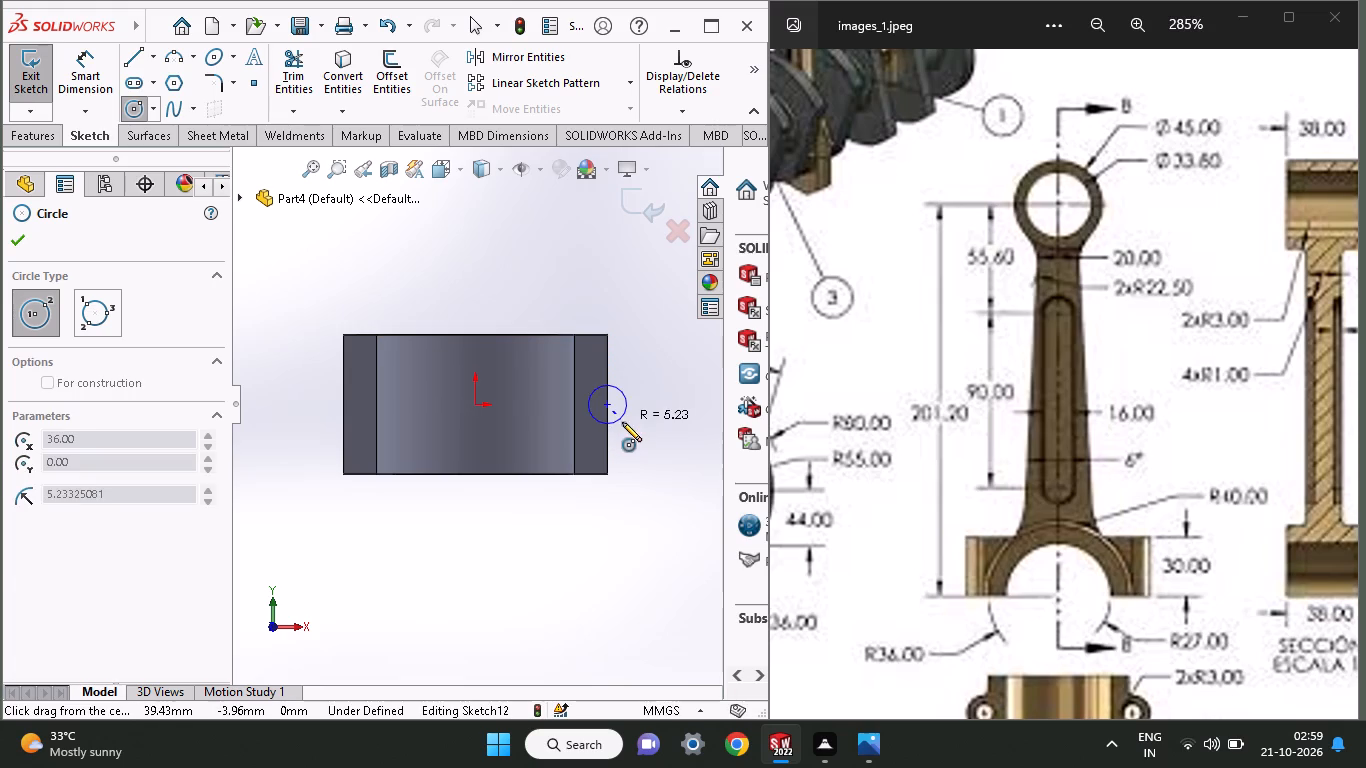
{"action": "left_click", "coordinate": [622, 422]}
Dimension the +X side circle's diameter to 18 mm, matching the R9.00 lug in the reference drawing.
{"action": "left_click", "coordinate": [77, 65]}
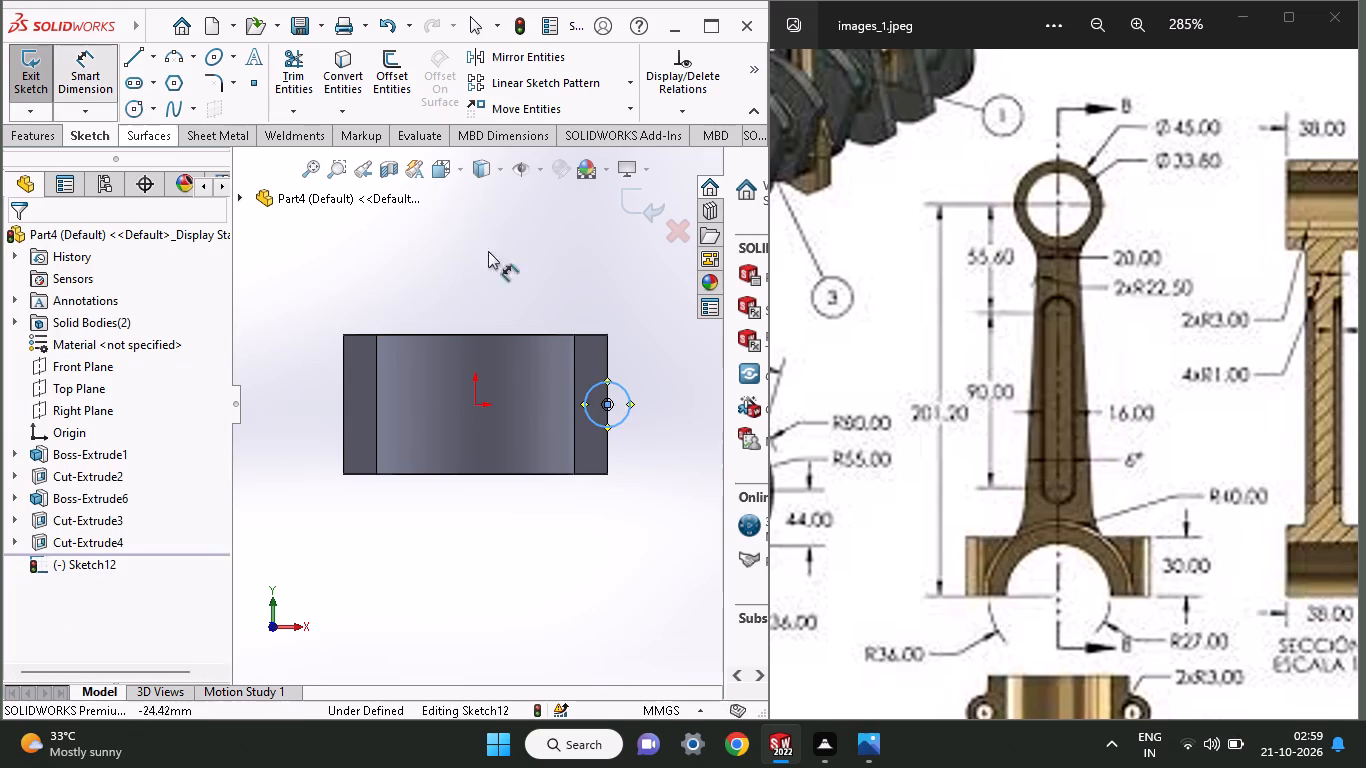
{"action": "left_click", "coordinate": [634, 414]}
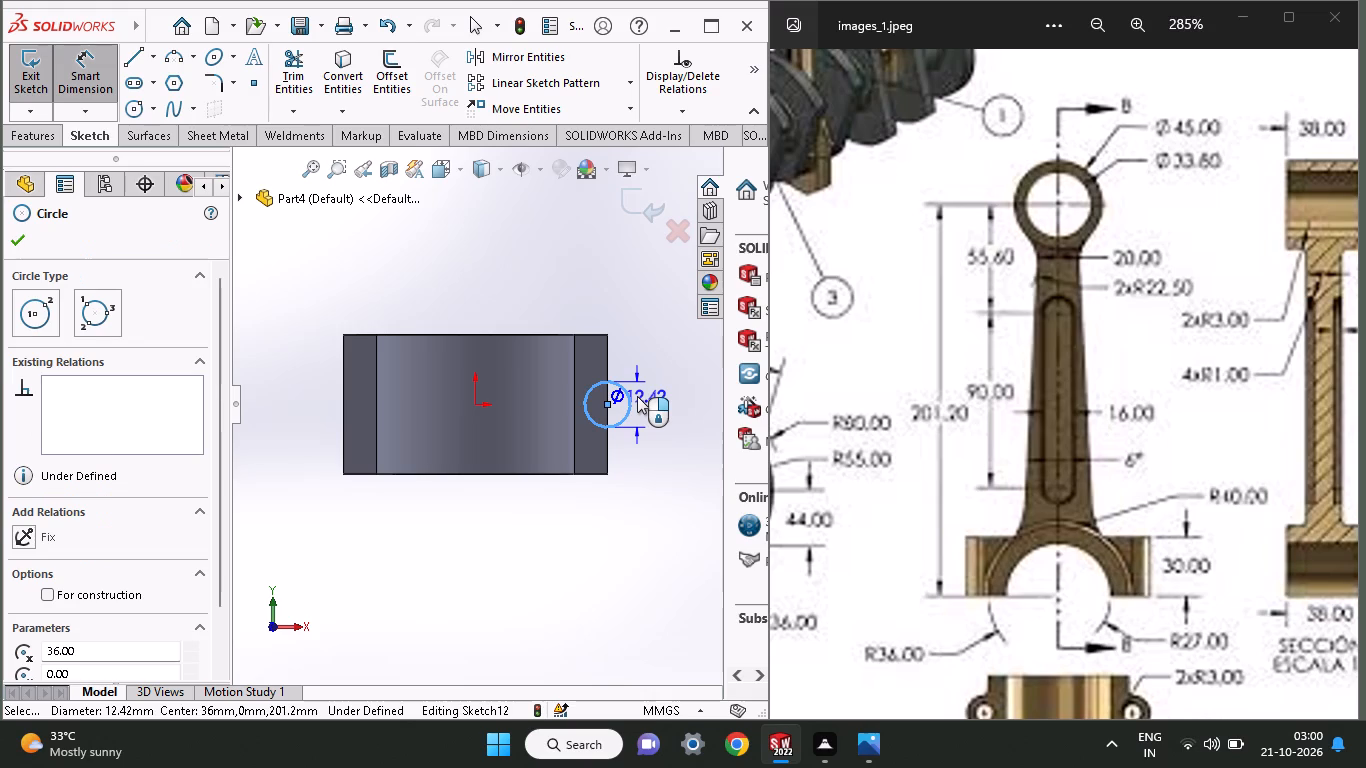
{"action": "left_click", "coordinate": [637, 396]}
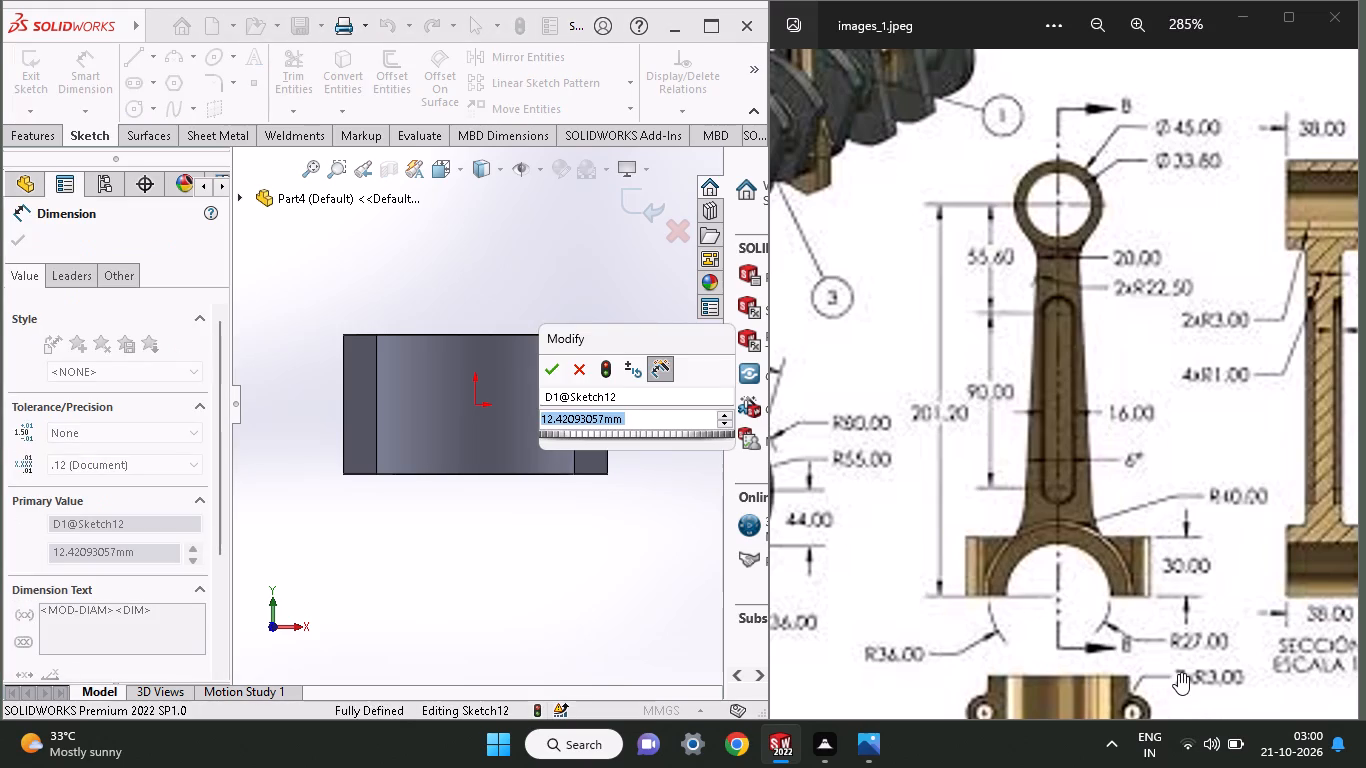
{"action": "middle_click_drag", "start_coordinate": [1178, 673], "coordinate": [1200, 502]}
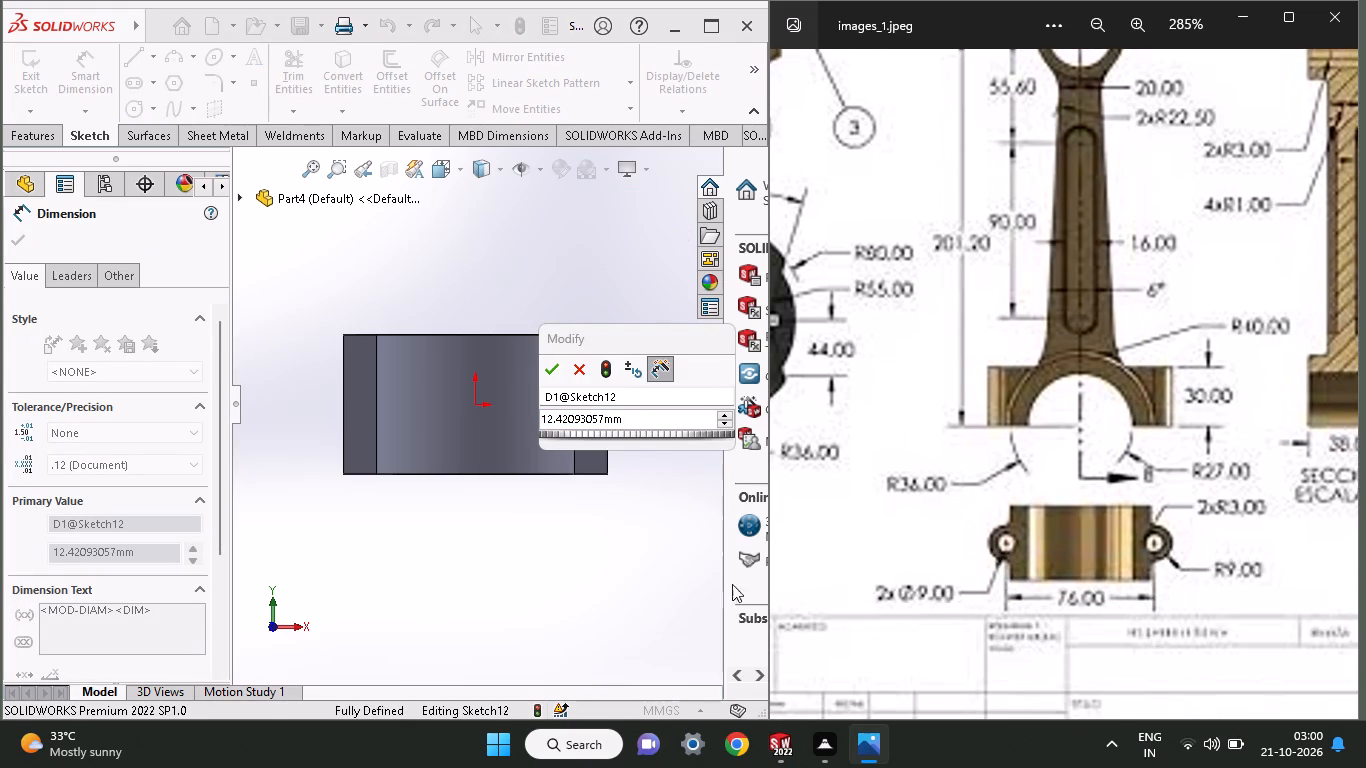
{"action": "key", "text": "1"}
{"action": "key", "text": "8"}
{"action": "key", "text": "Return"}
{"action": "left_click_drag", "start_coordinate": [622, 414], "coordinate": [593, 423]}
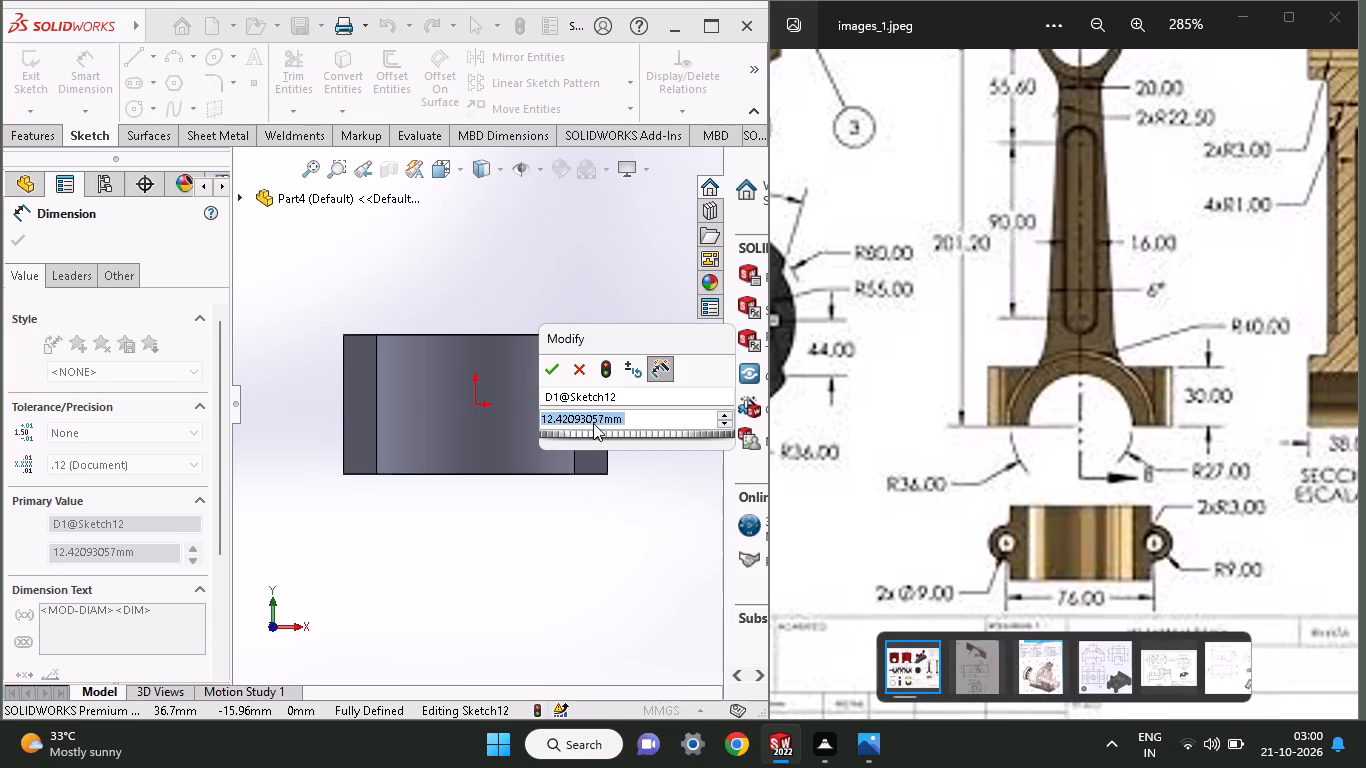
{"action": "left_click_drag", "start_coordinate": [593, 423], "coordinate": [545, 428]}
{"action": "type", "text": "18"}
{"action": "key", "text": "Return"}
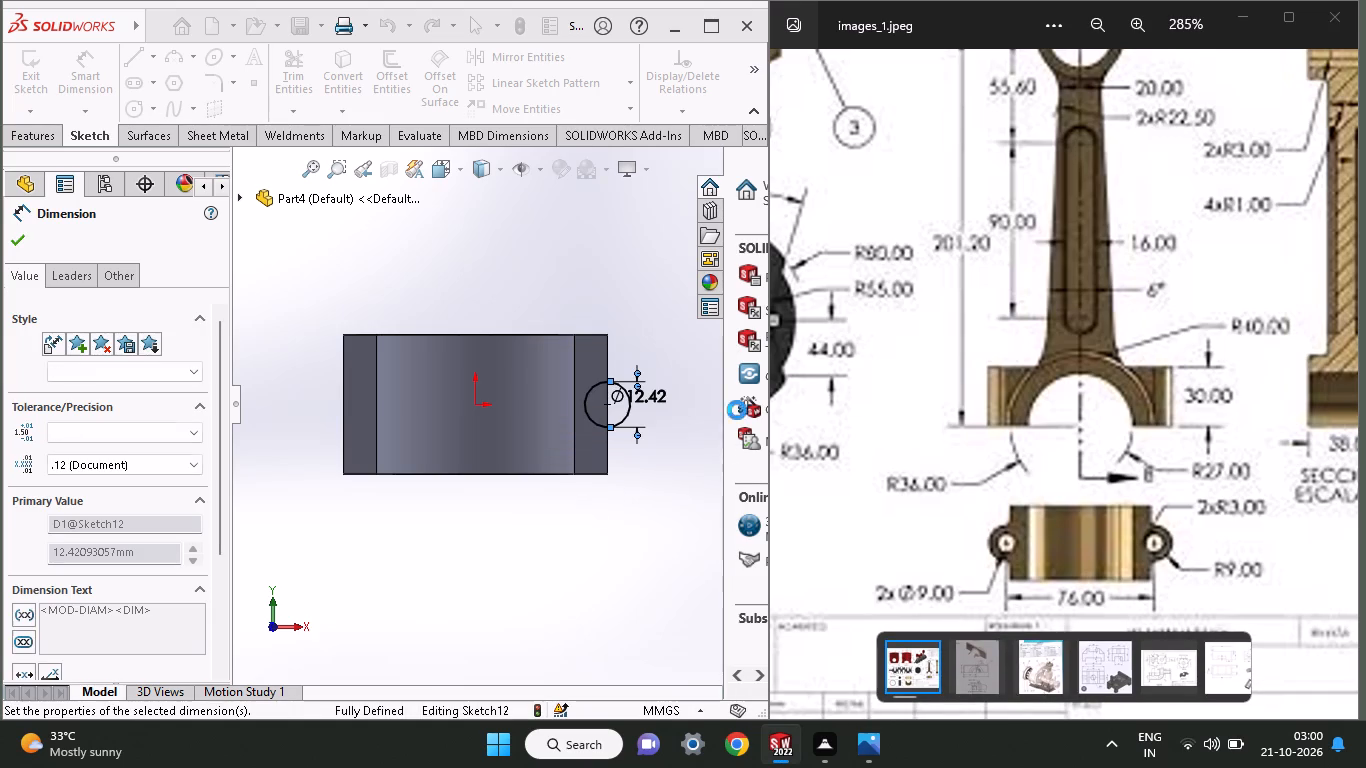
{"action": "left_click", "coordinate": [971, 422]}
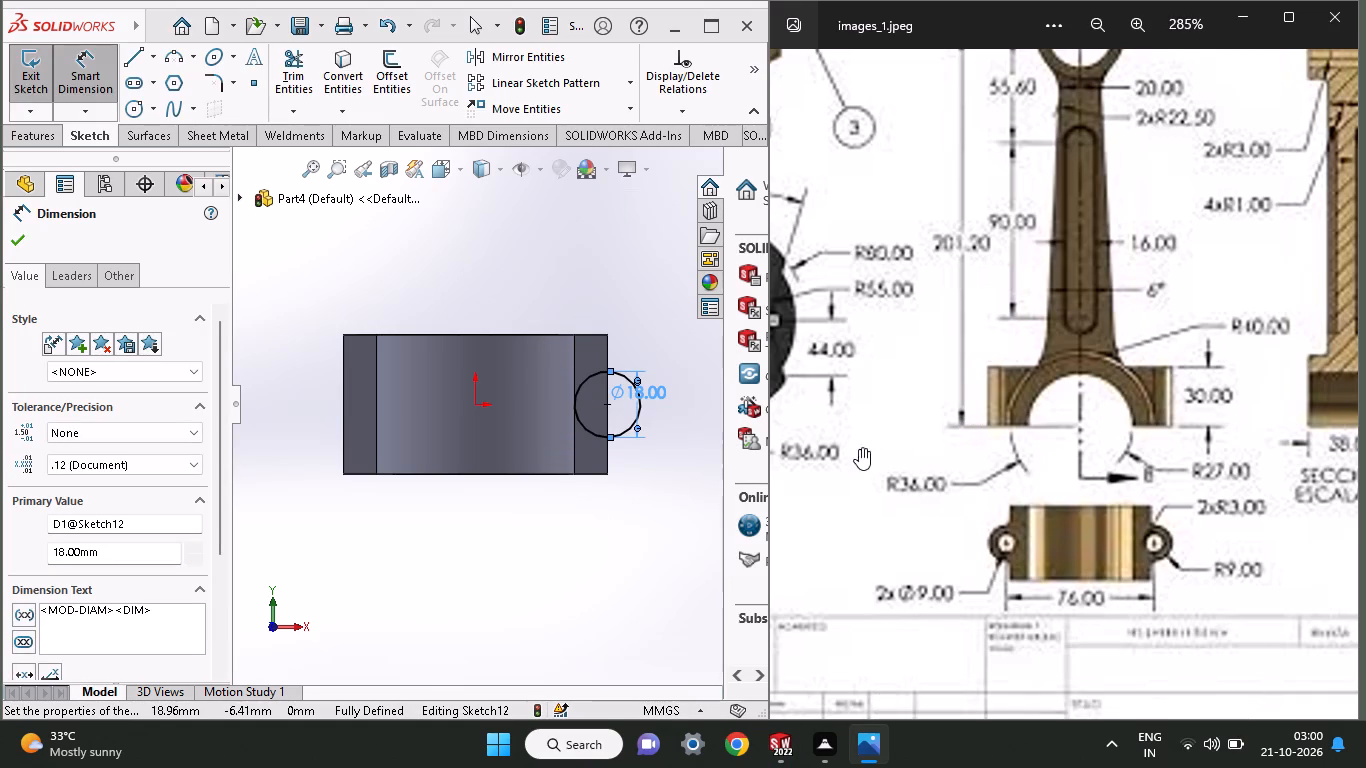
Extrude the 18 mm circle as a Blind boss 30 mm deep, reversed toward the small end and merged with the half ring.
{"action": "left_click", "coordinate": [25, 126]}
{"action": "left_click", "coordinate": [25, 103]}
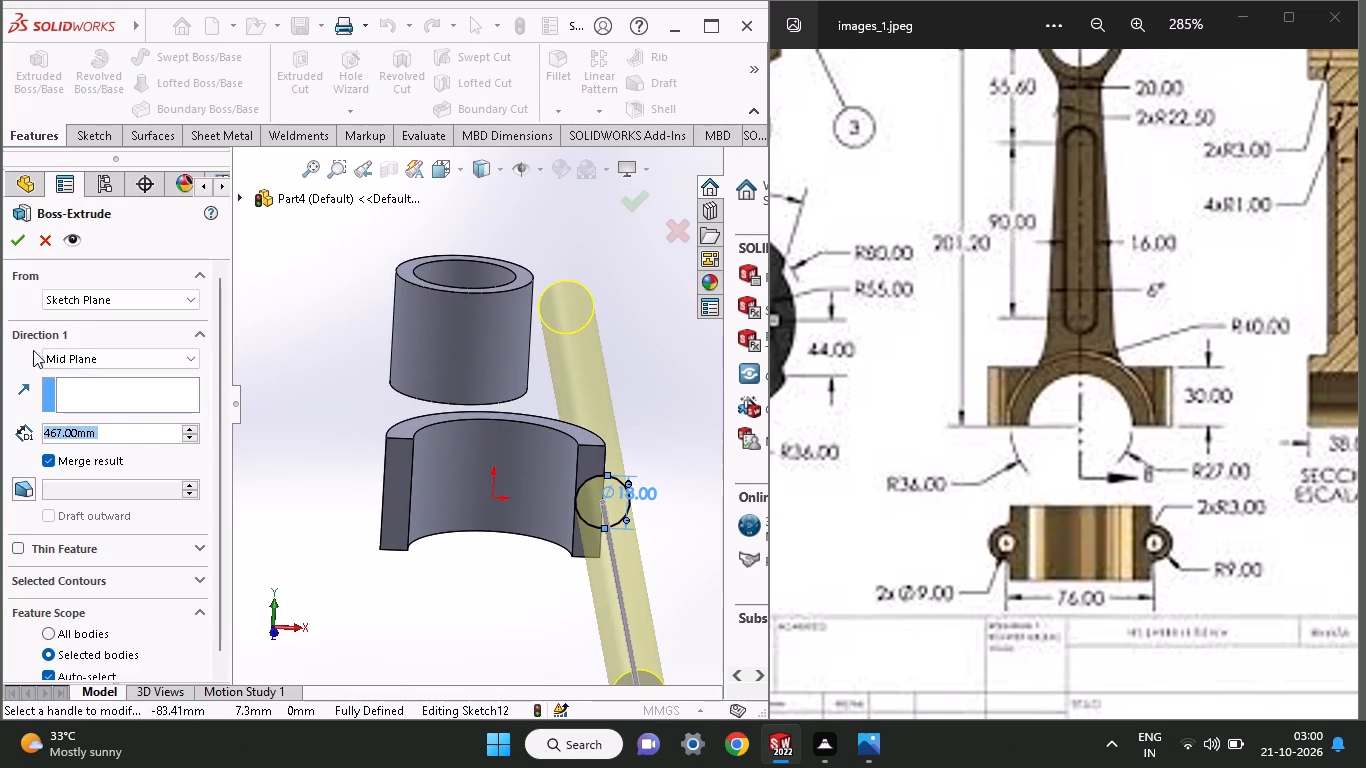
{"action": "left_click", "coordinate": [66, 352]}
{"action": "left_click", "coordinate": [66, 374]}
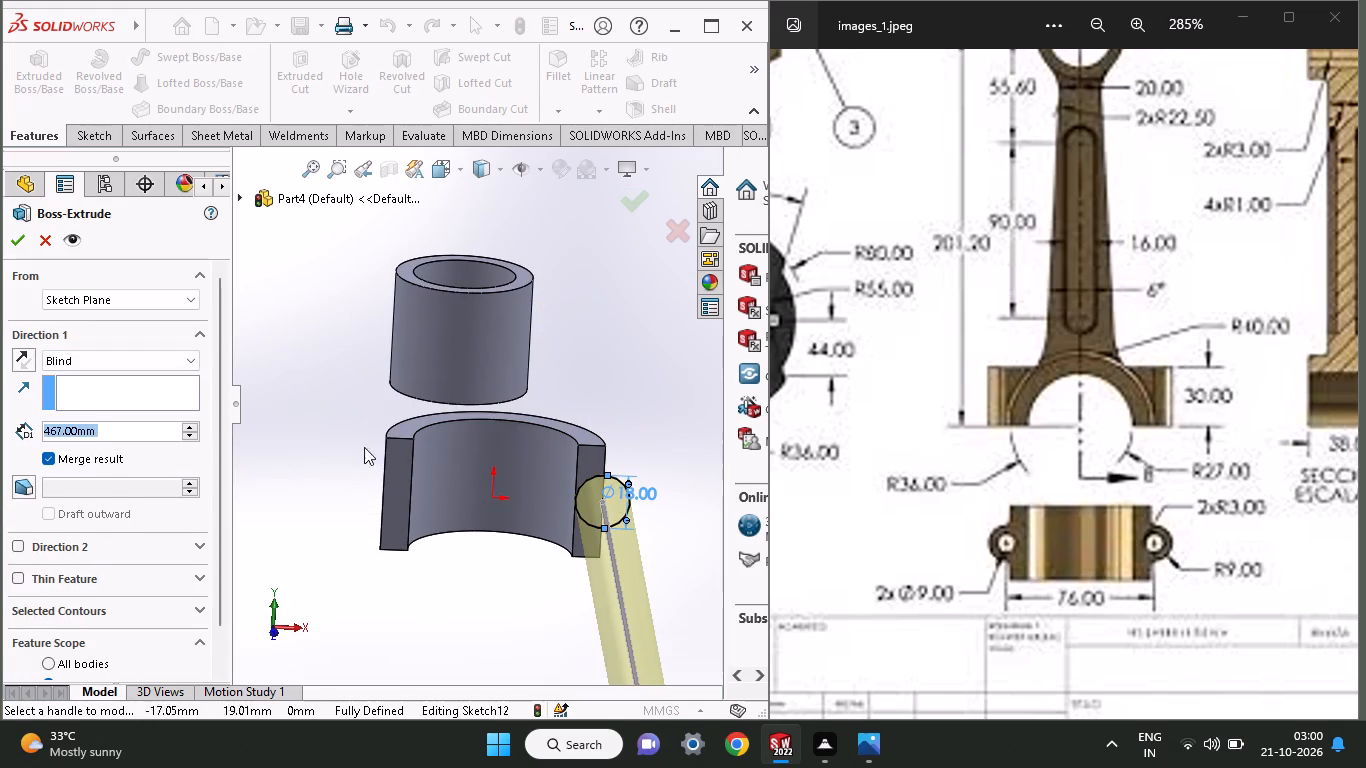
{"action": "left_click", "coordinate": [17, 355]}
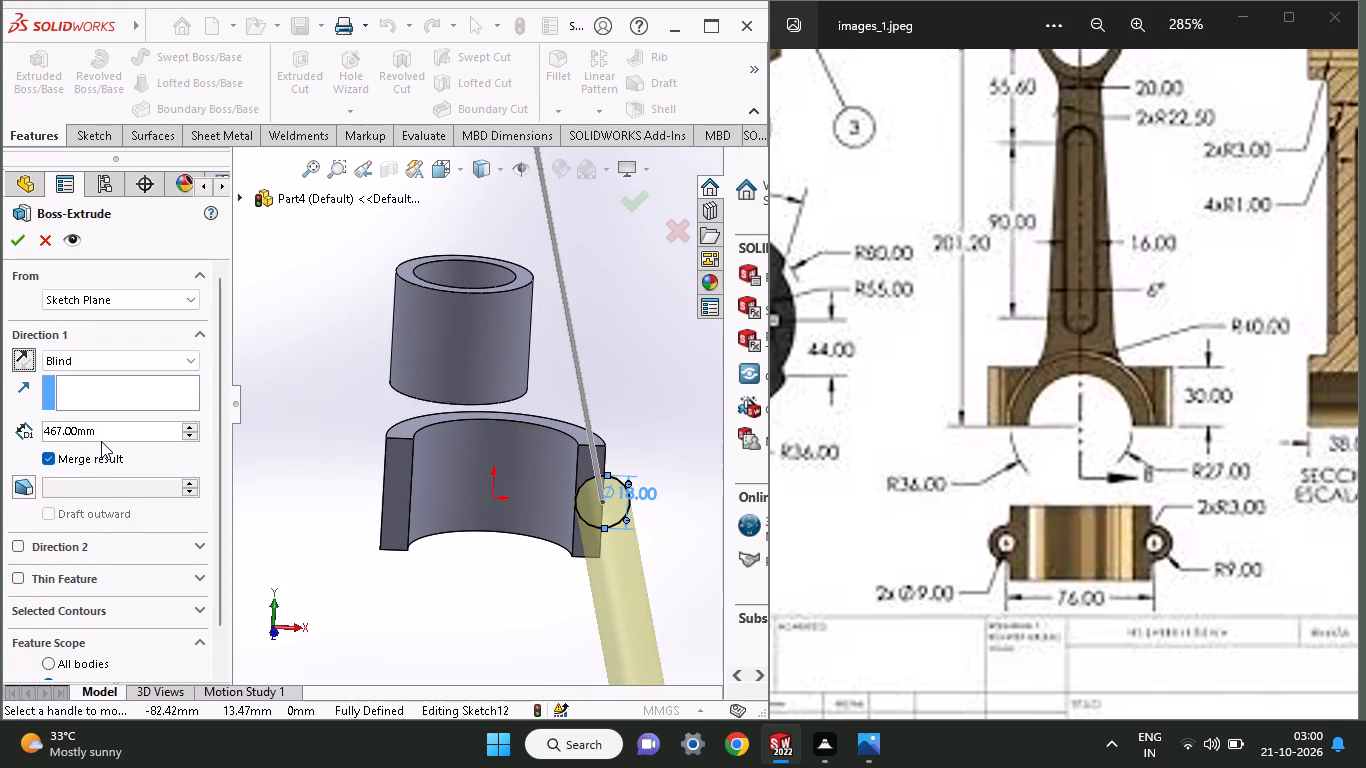
{"action": "left_click_drag", "start_coordinate": [99, 437], "coordinate": [0, 419]}
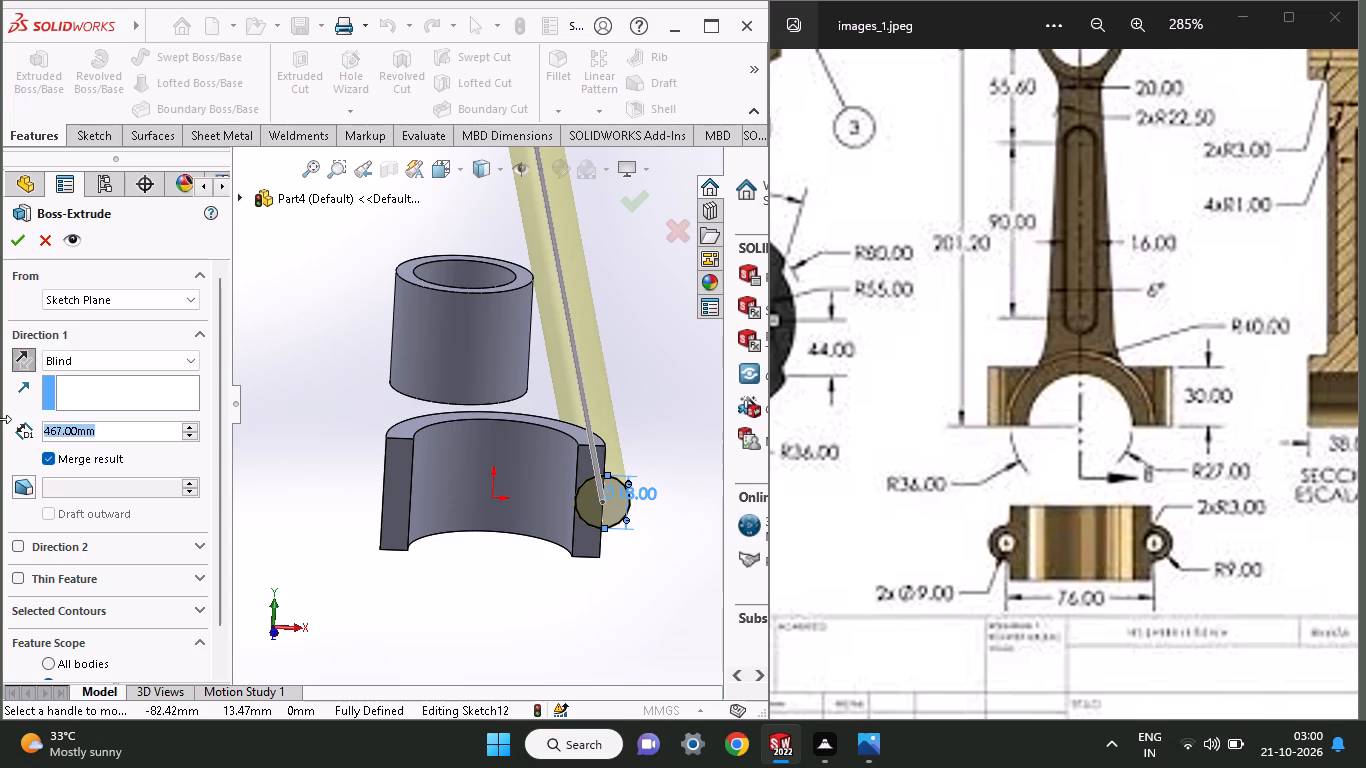
{"action": "type", "text": "30"}
{"action": "key", "text": "Return"}
{"action": "left_click", "coordinate": [21, 249]}
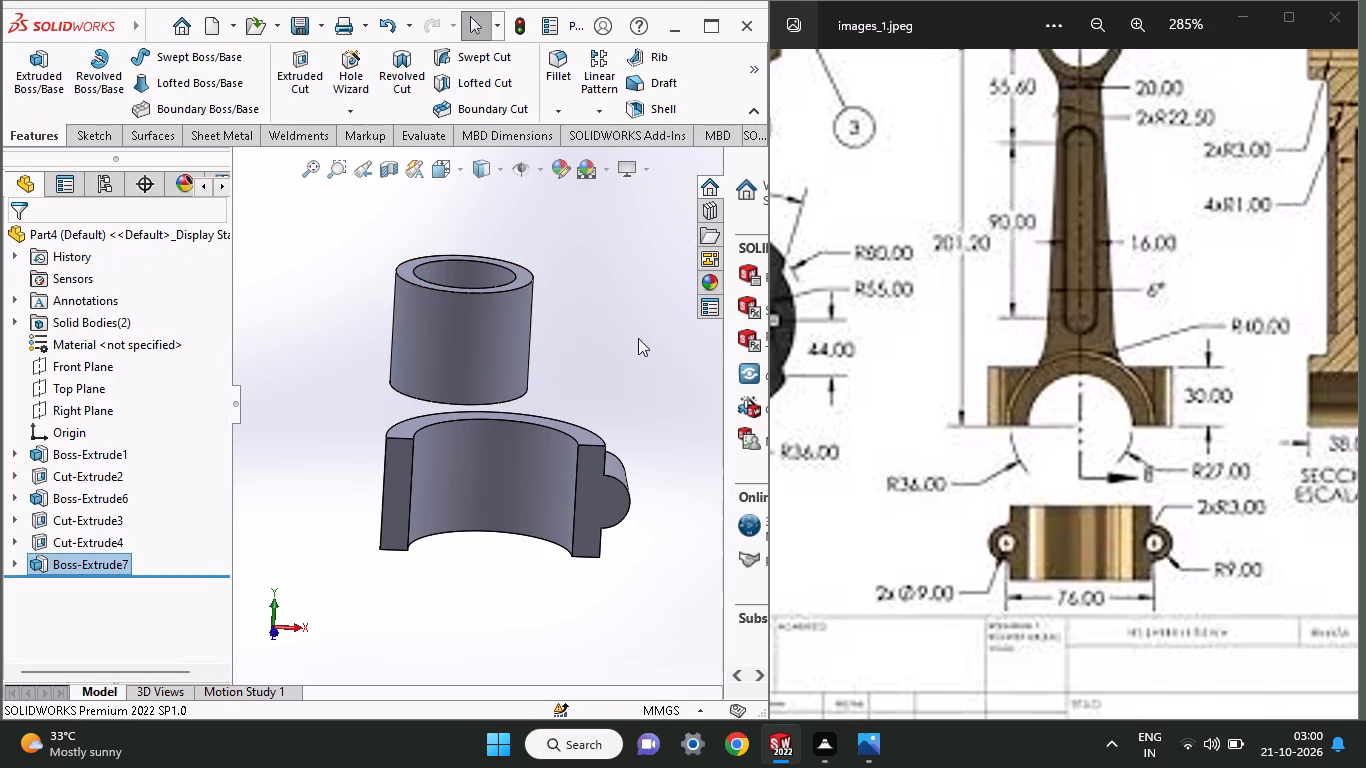
On the half ring's -X cut face, sketch a circle about 14 mm in diameter centred on the outer edge's midpoint.
{"action": "middle_click_drag", "start_coordinate": [639, 338], "coordinate": [653, 609]}
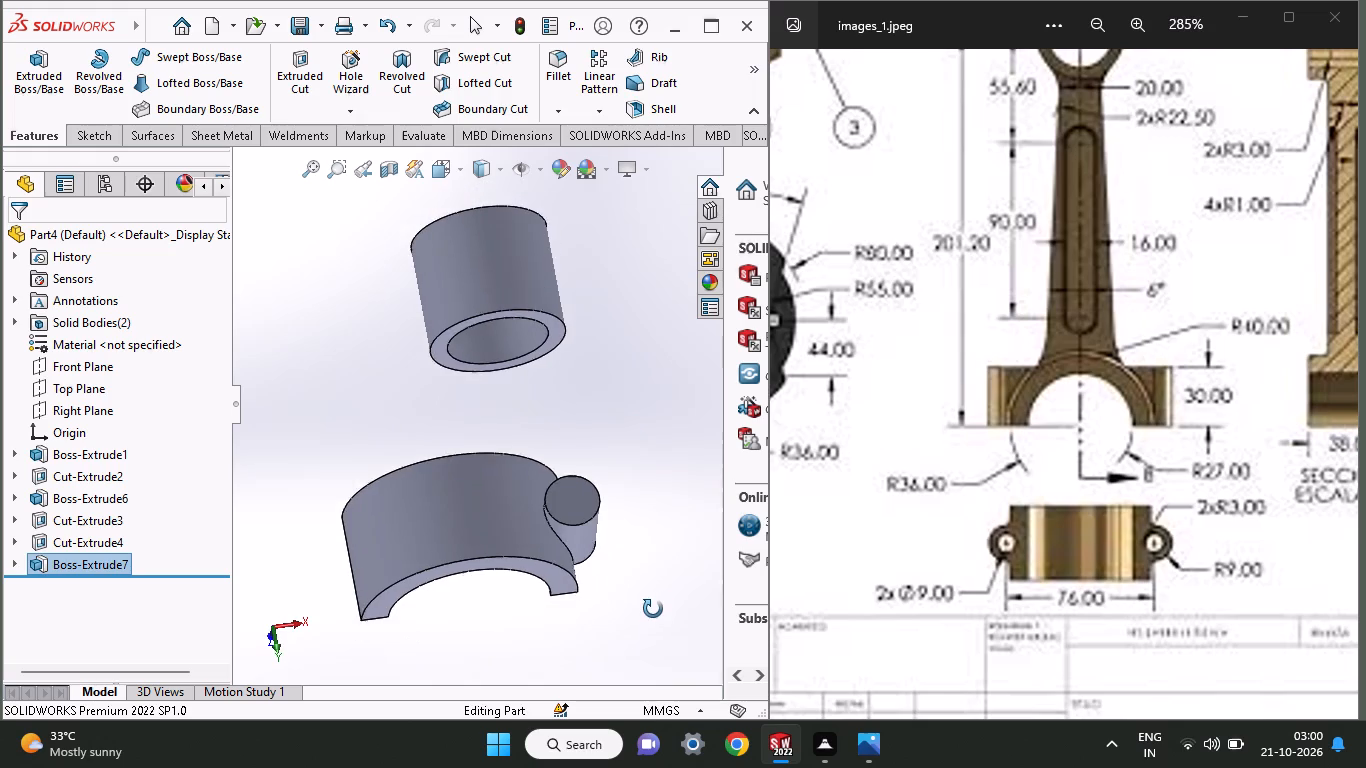
{"action": "middle_click_drag", "start_coordinate": [653, 609], "coordinate": [667, 618]}
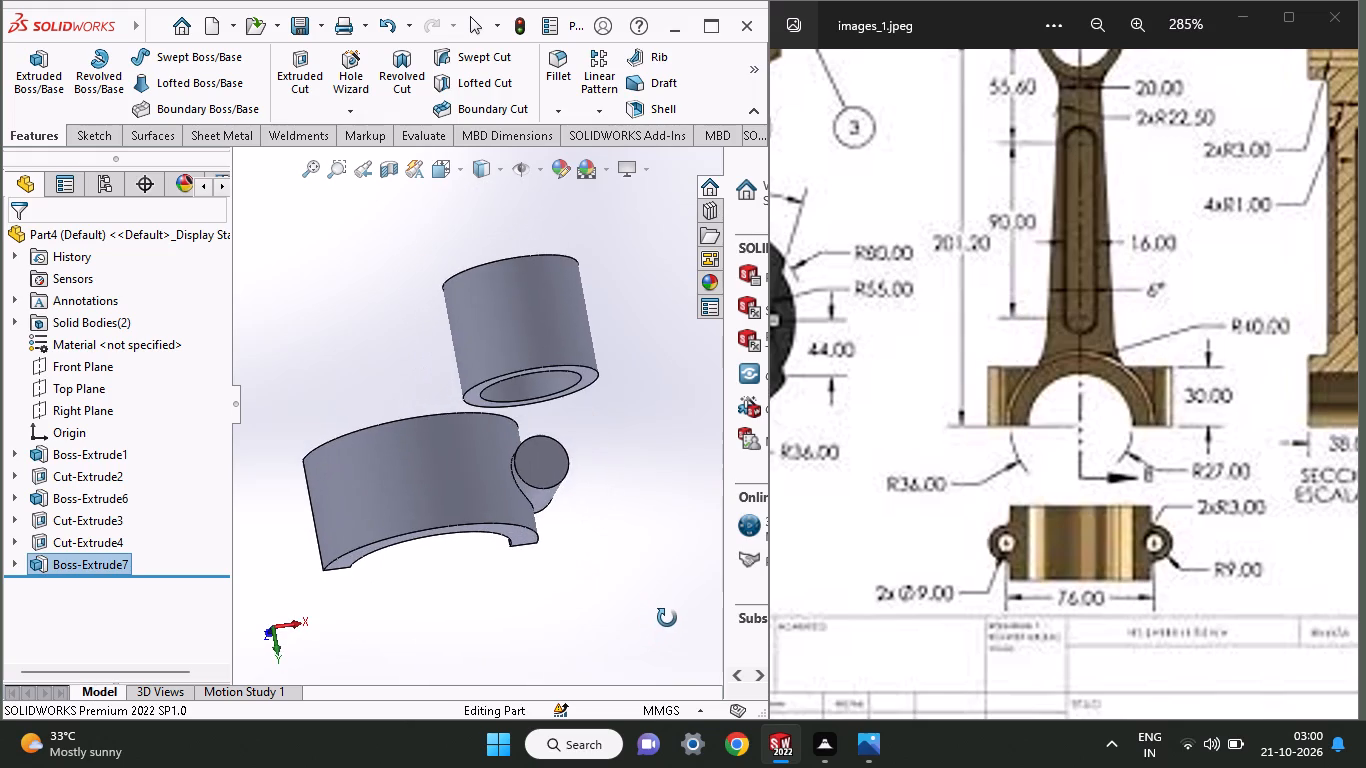
{"action": "middle_click_drag", "start_coordinate": [667, 618], "coordinate": [655, 538]}
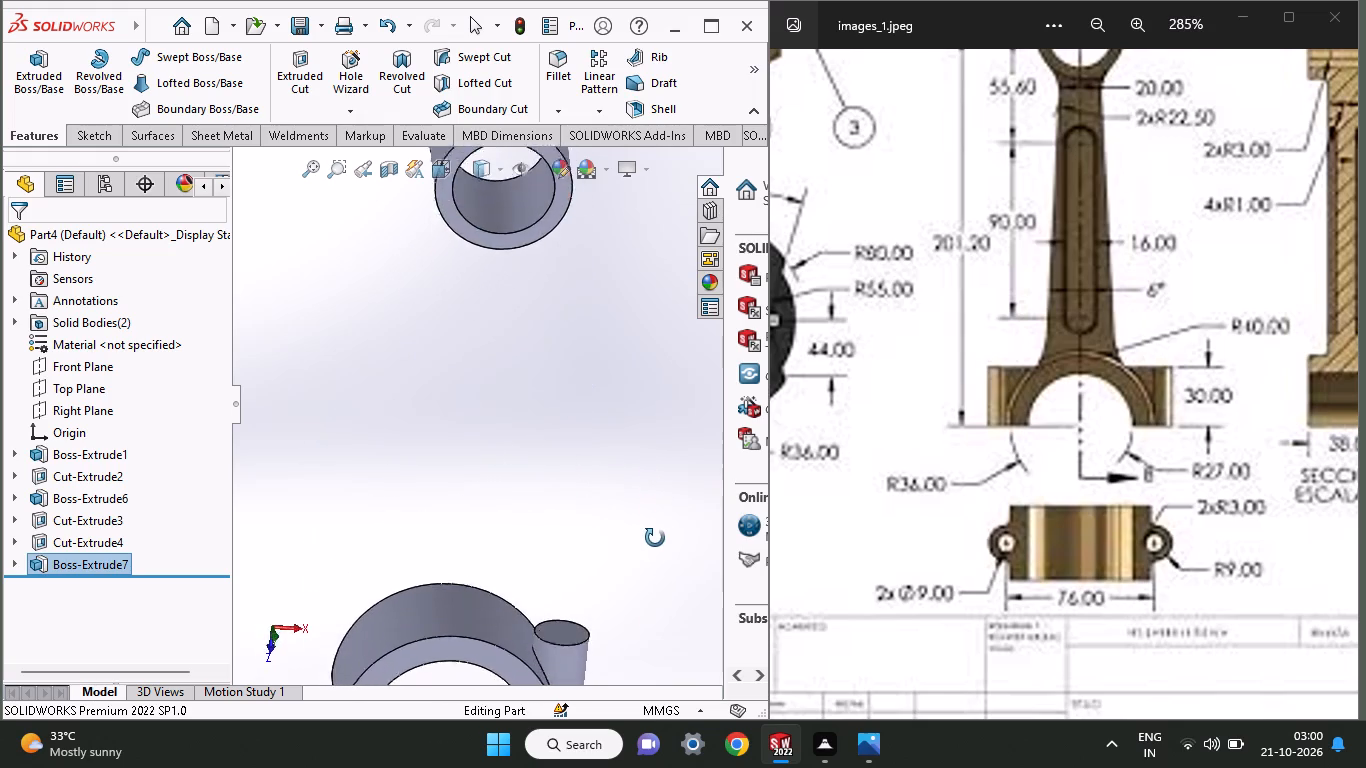
{"action": "middle_click_drag", "start_coordinate": [655, 538], "coordinate": [651, 636]}
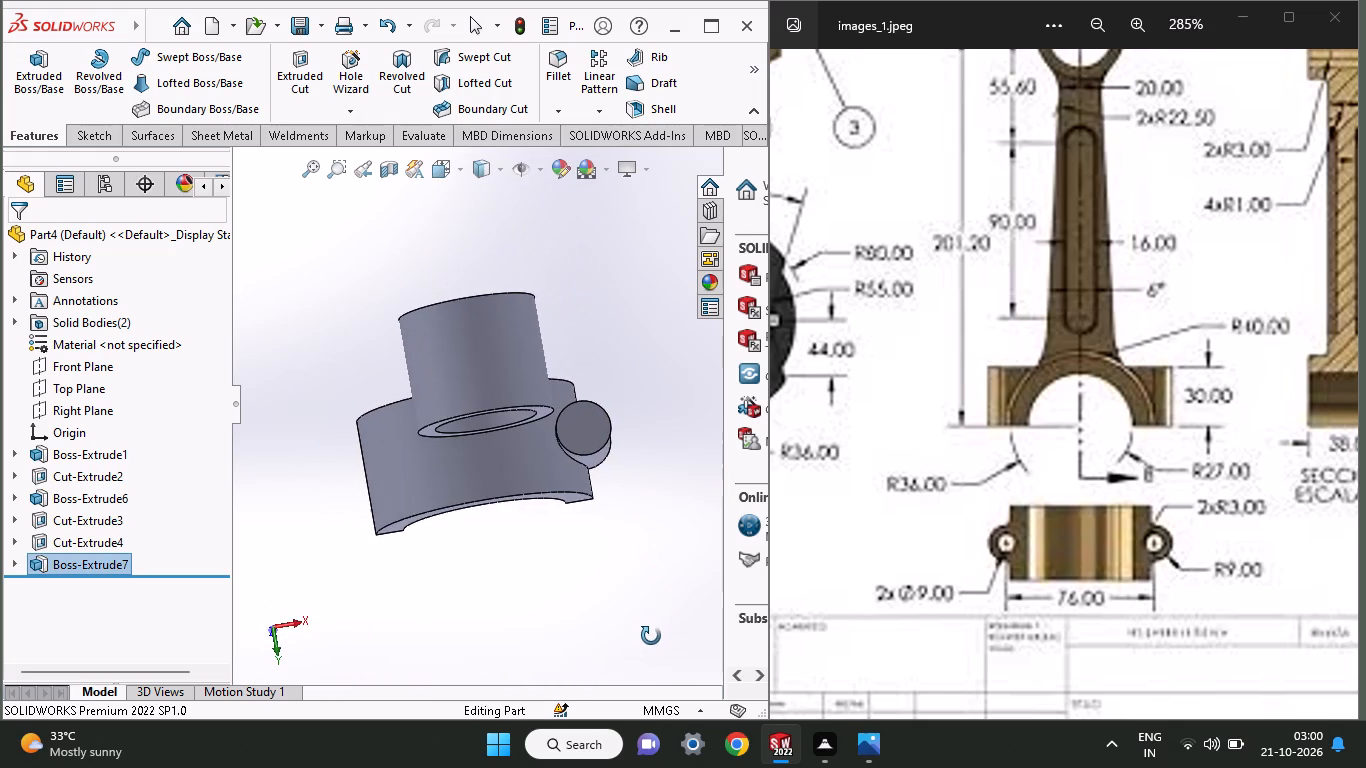
{"action": "middle_click_drag", "start_coordinate": [651, 636], "coordinate": [709, 315]}
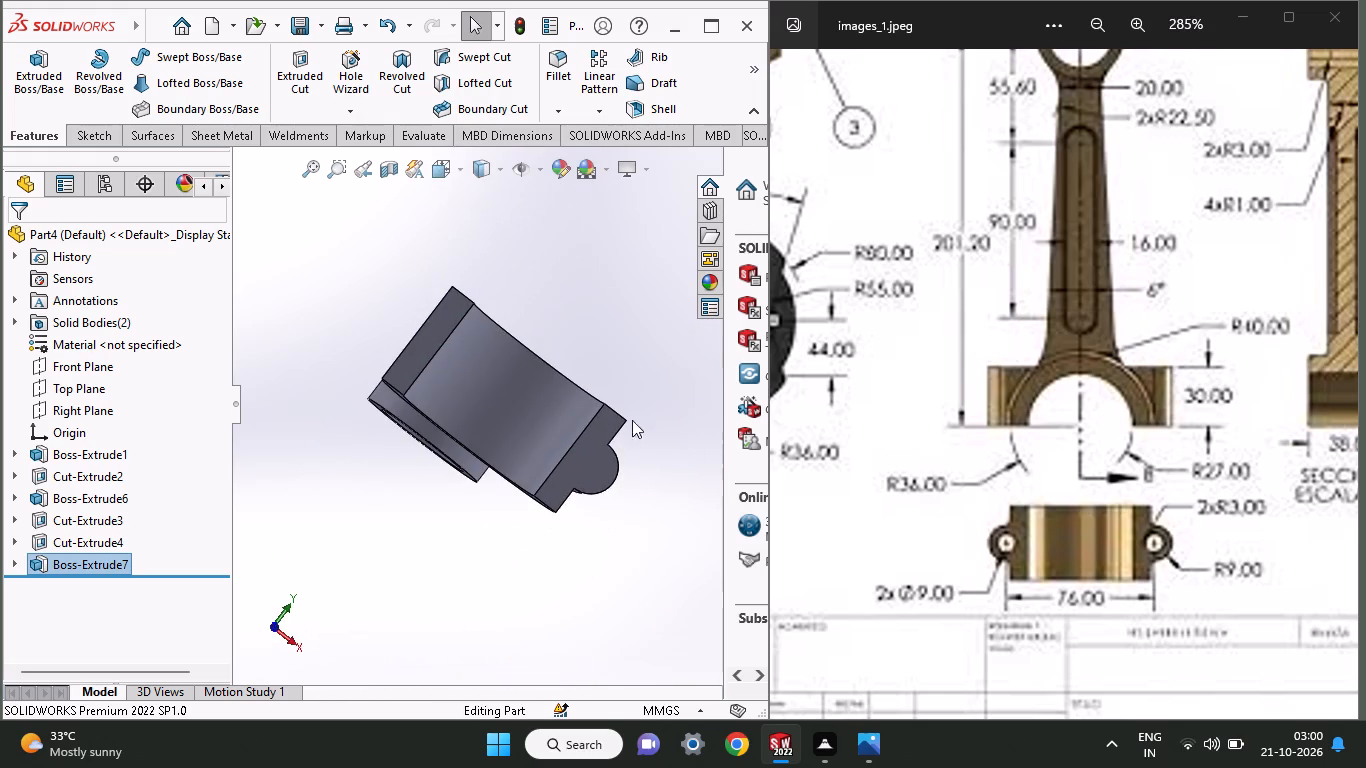
{"action": "left_click", "coordinate": [432, 336]}
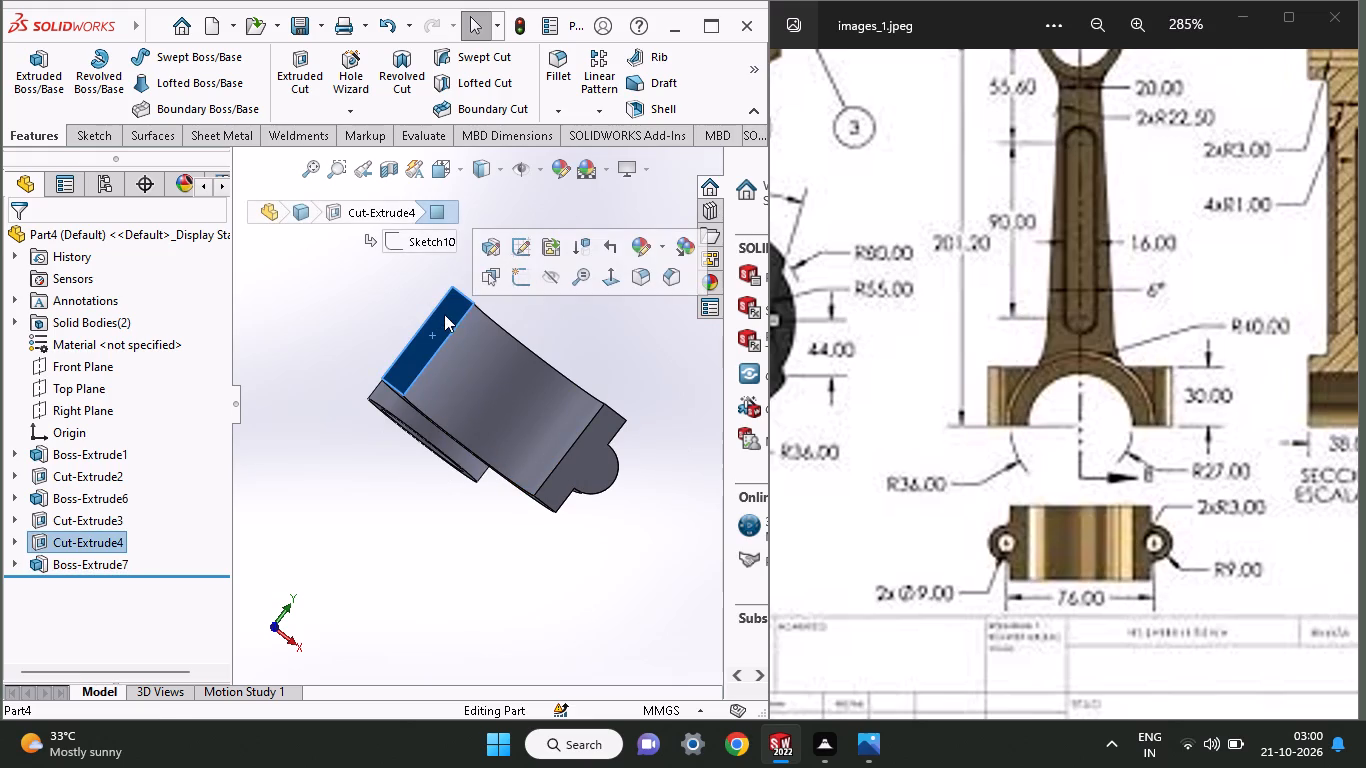
{"action": "left_click", "coordinate": [527, 285]}
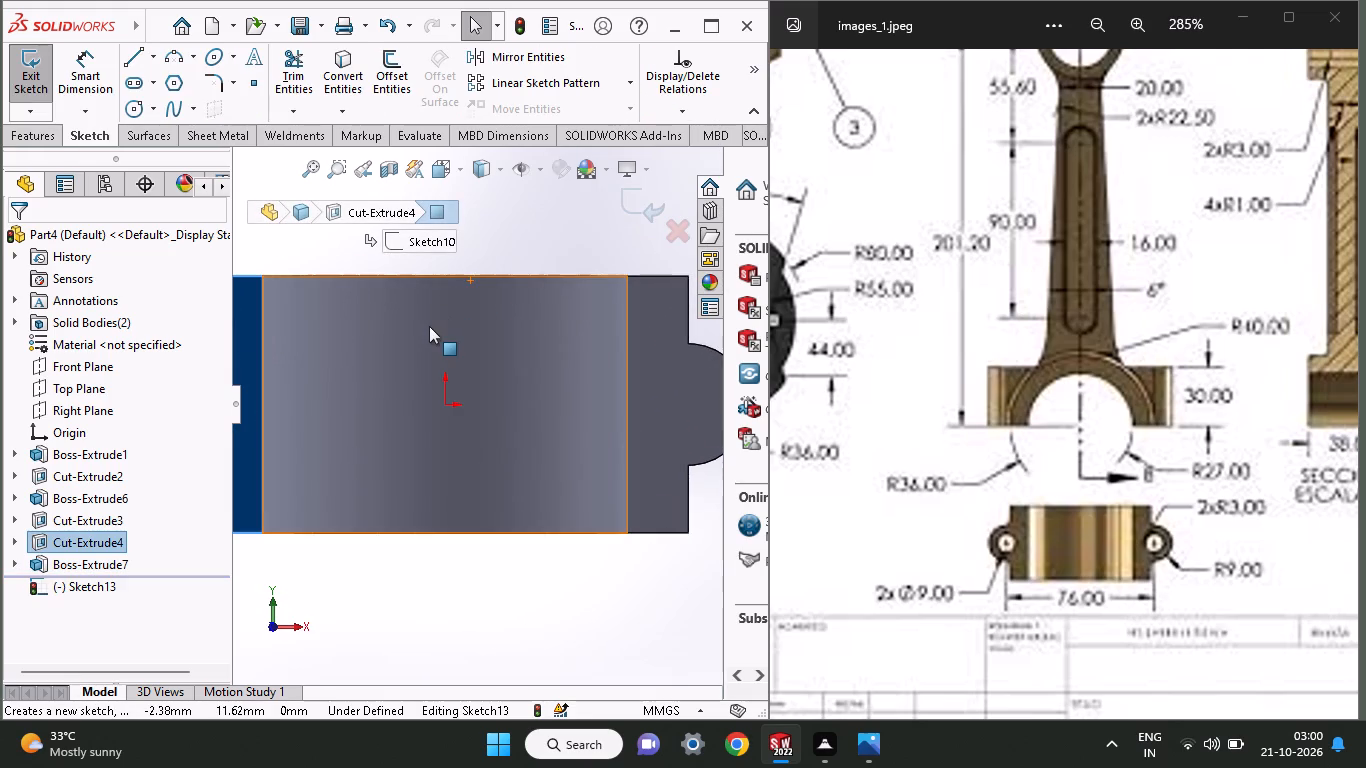
{"action": "scroll", "coordinate": [429, 326], "scroll_direction": "up", "scroll_amount": 3, "text": "ctrl"}
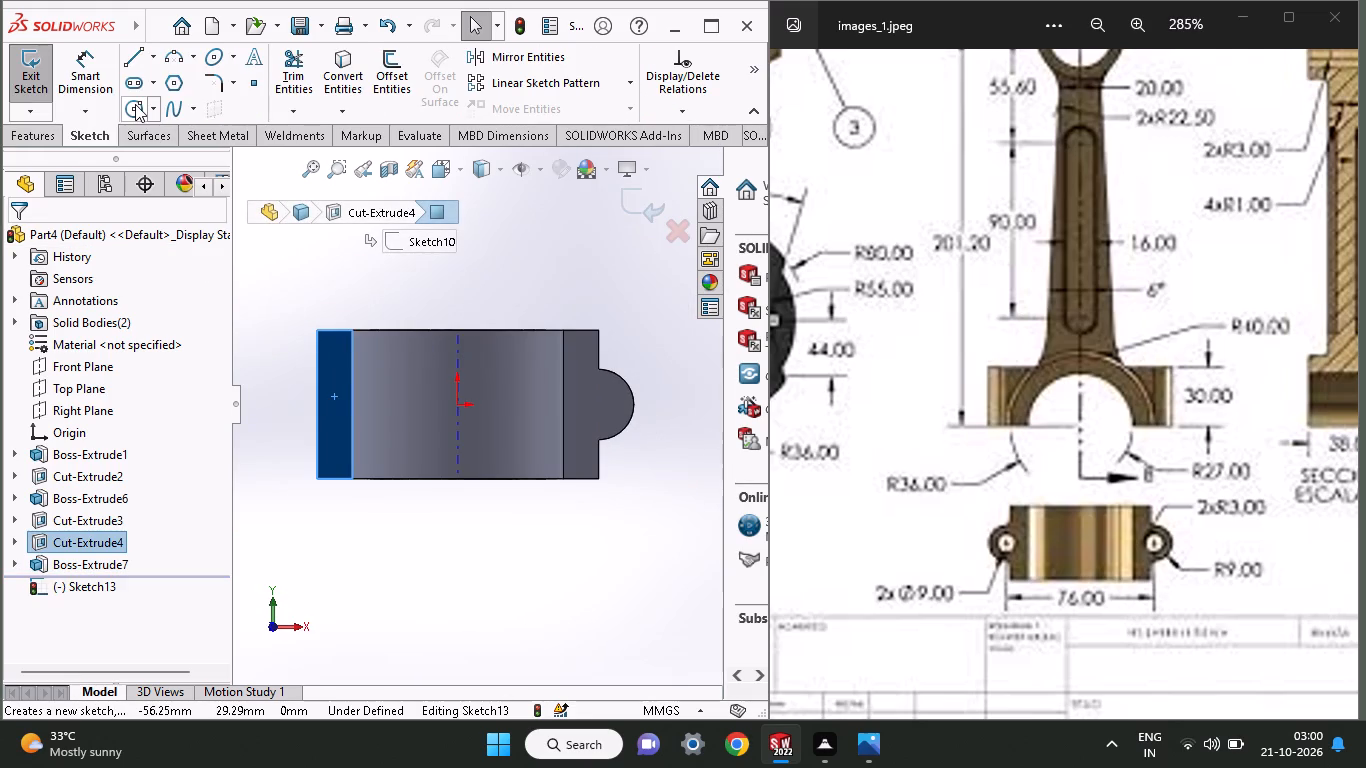
{"action": "left_click", "coordinate": [135, 104]}
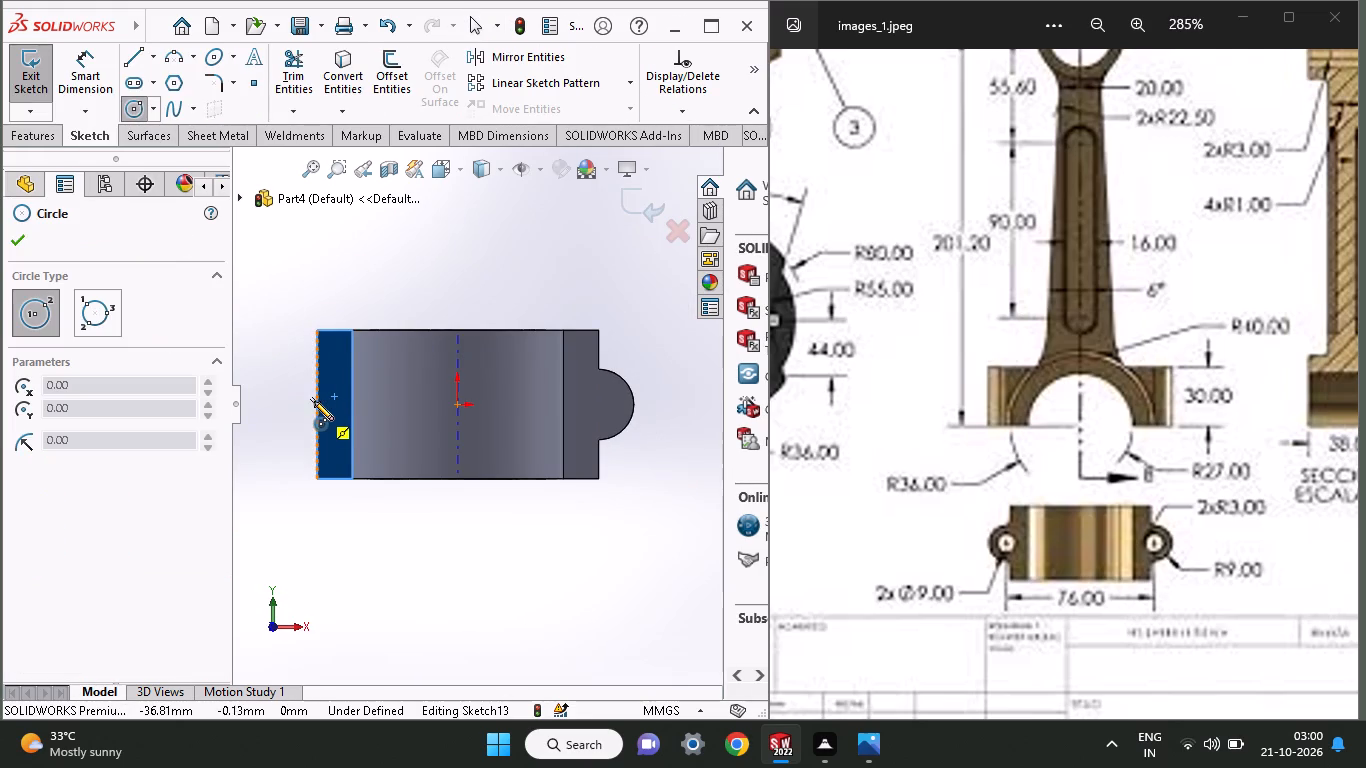
{"action": "left_click", "coordinate": [314, 400]}
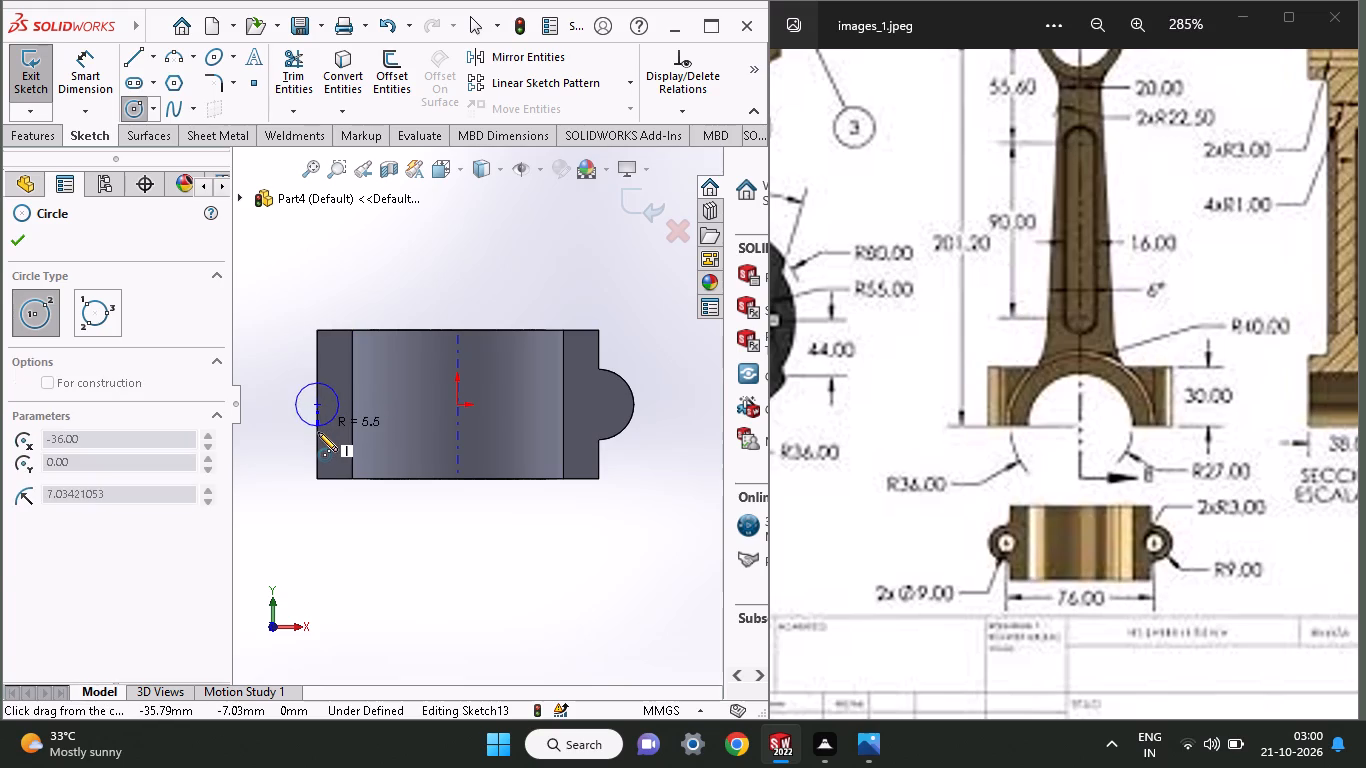
{"action": "left_click", "coordinate": [318, 432]}
Dimension the -X side circle's diameter to 18 mm, matching the R9.00 lug in the reference drawing.
{"action": "left_click", "coordinate": [100, 49]}
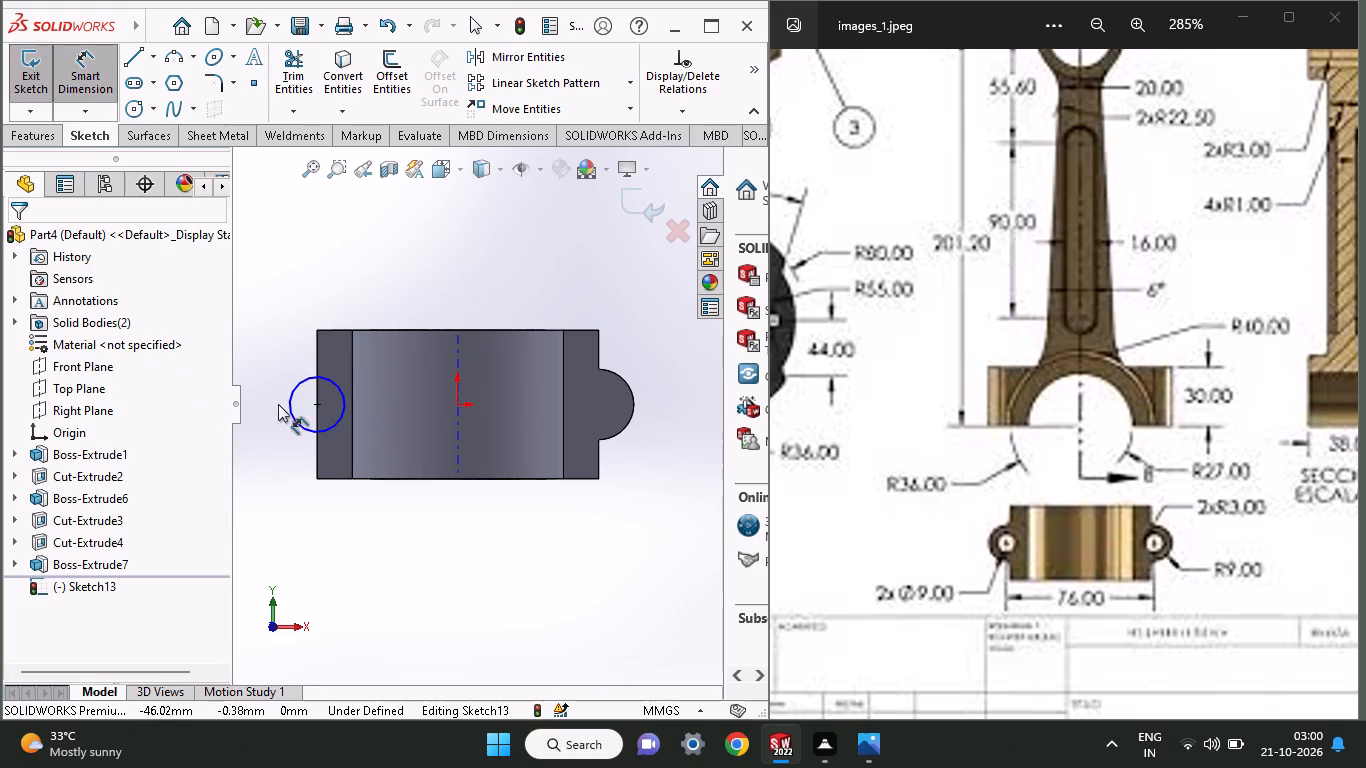
{"action": "left_click", "coordinate": [287, 396]}
{"action": "left_click", "coordinate": [272, 316]}
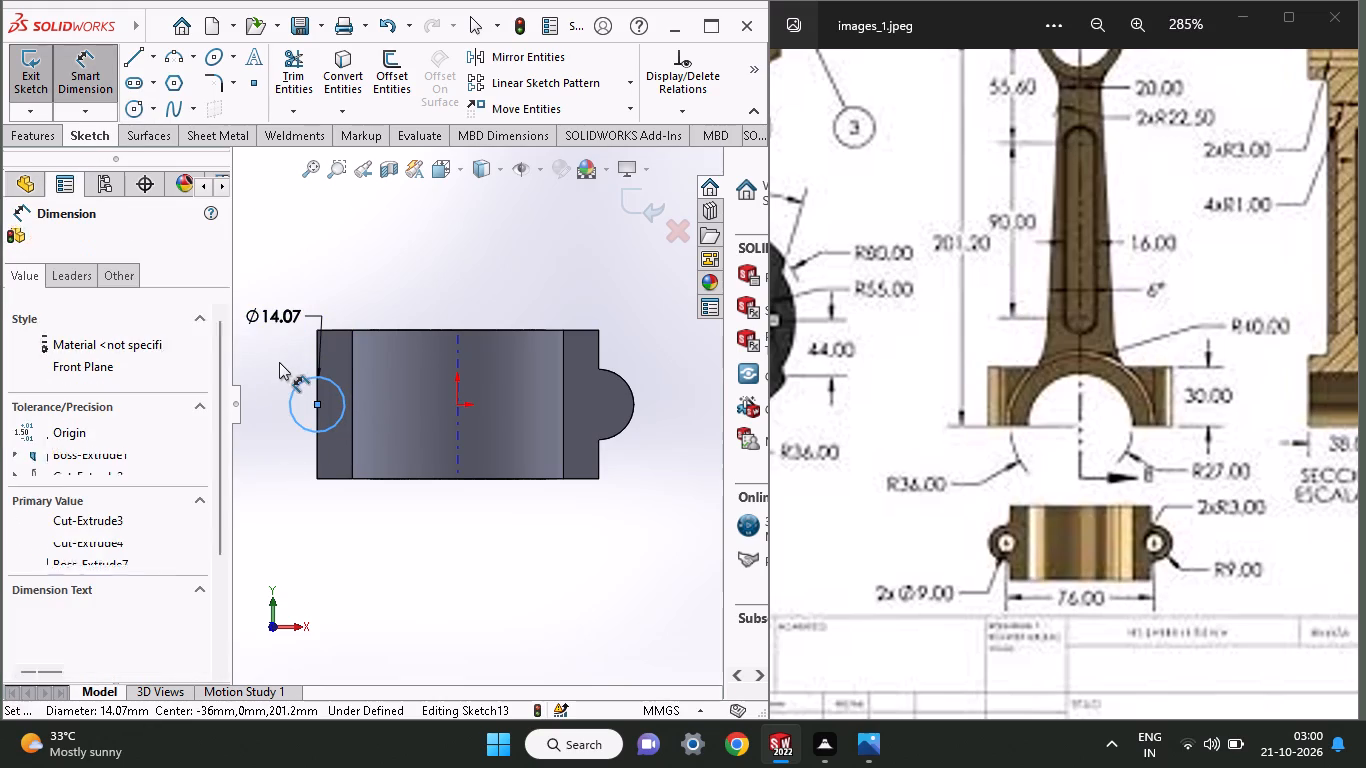
{"action": "type", "text": "18"}
{"action": "key", "text": "Return"}
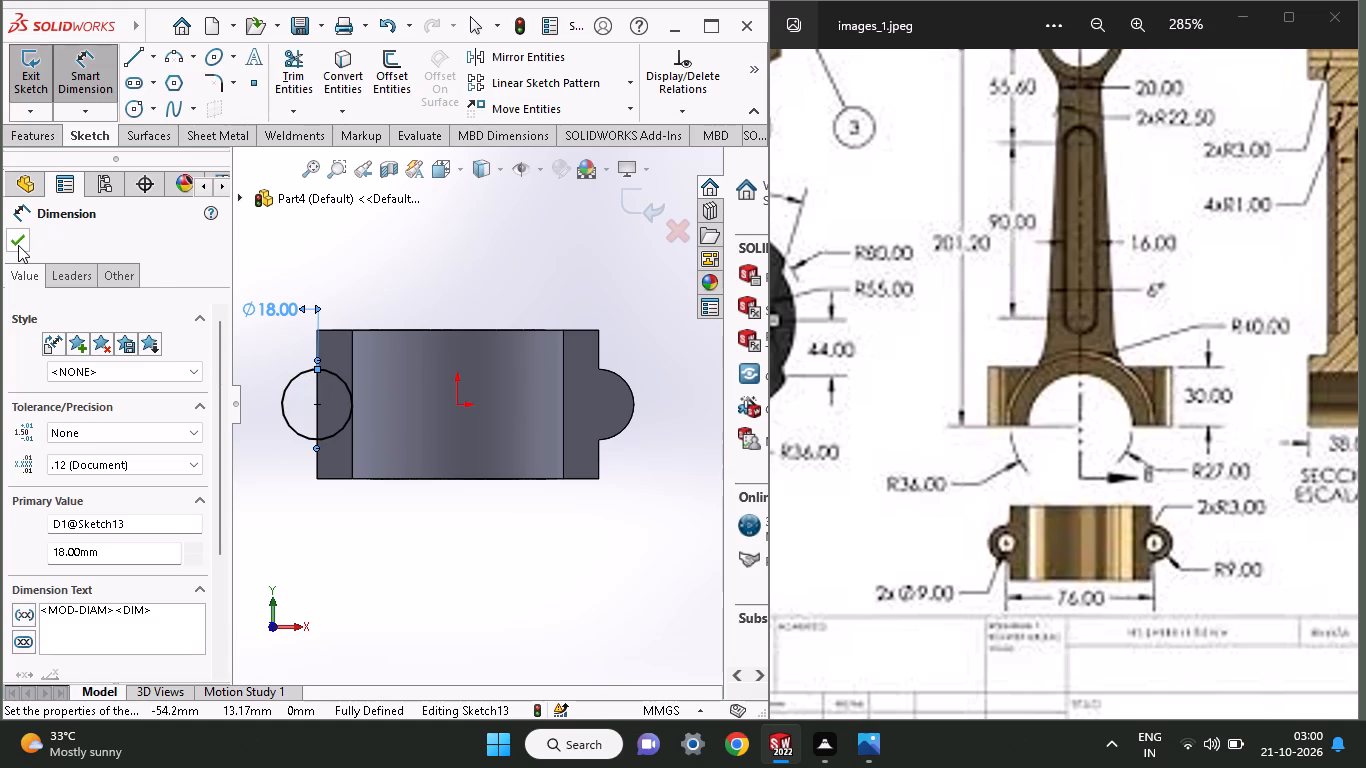
Extrude the -X side 18 mm circle as a Blind boss 30 mm deep, reversed toward the small end and merged.
{"action": "left_click", "coordinate": [44, 133]}
{"action": "left_click", "coordinate": [44, 90]}
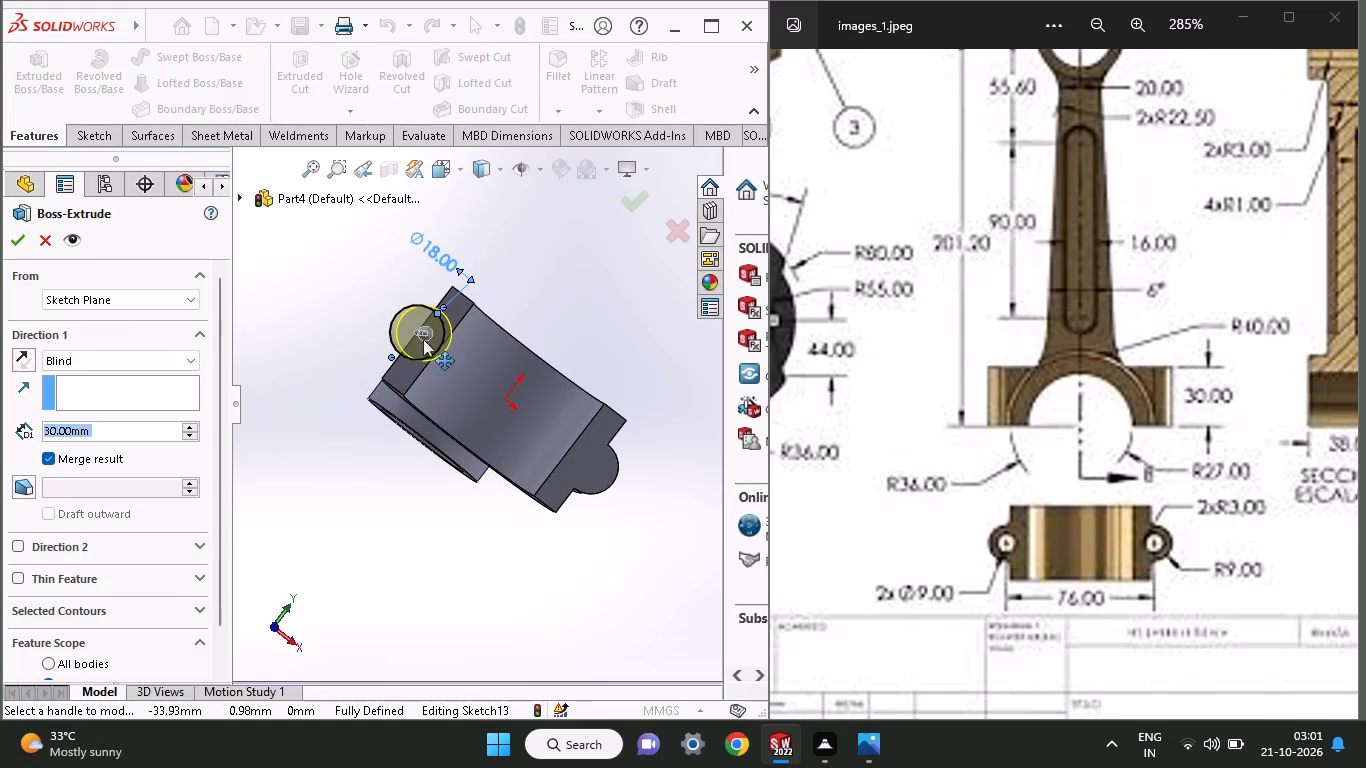
{"action": "left_click", "coordinate": [85, 350]}
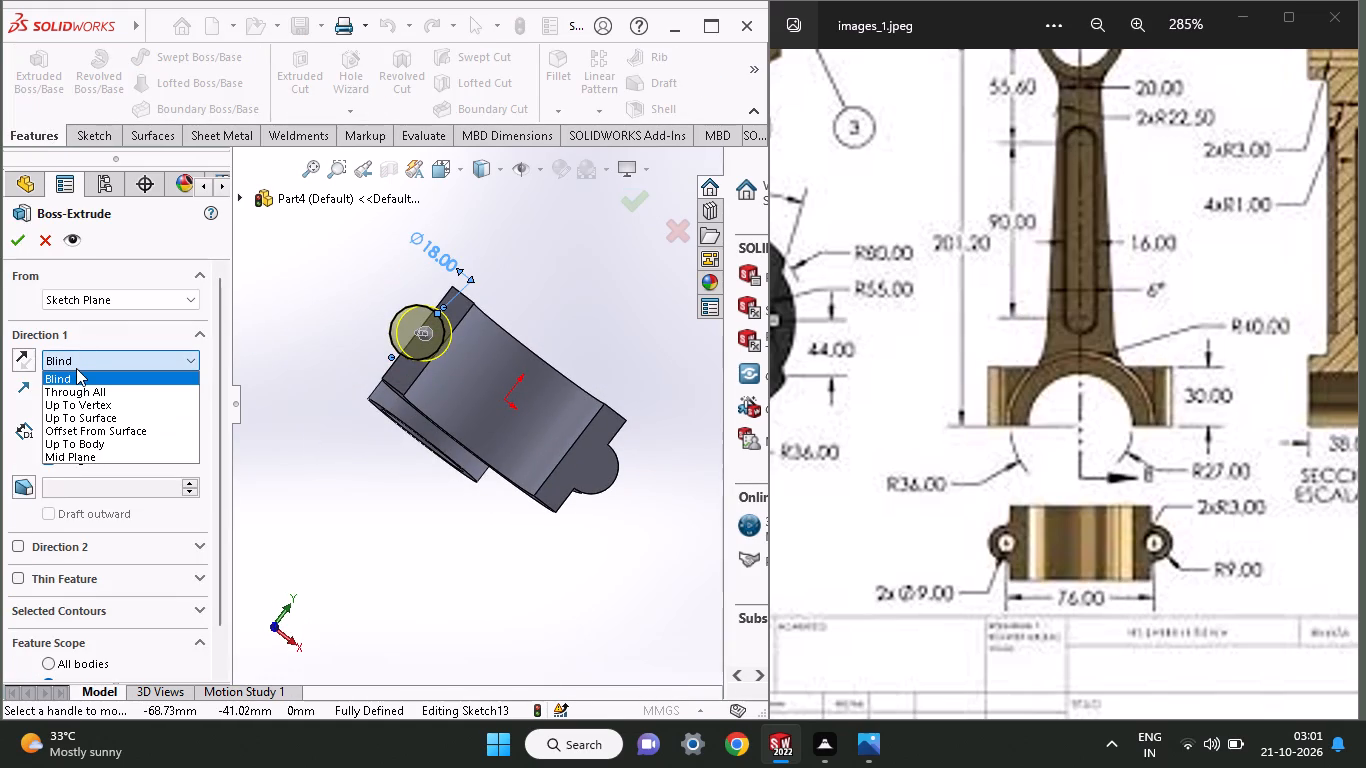
{"action": "left_click", "coordinate": [212, 317]}
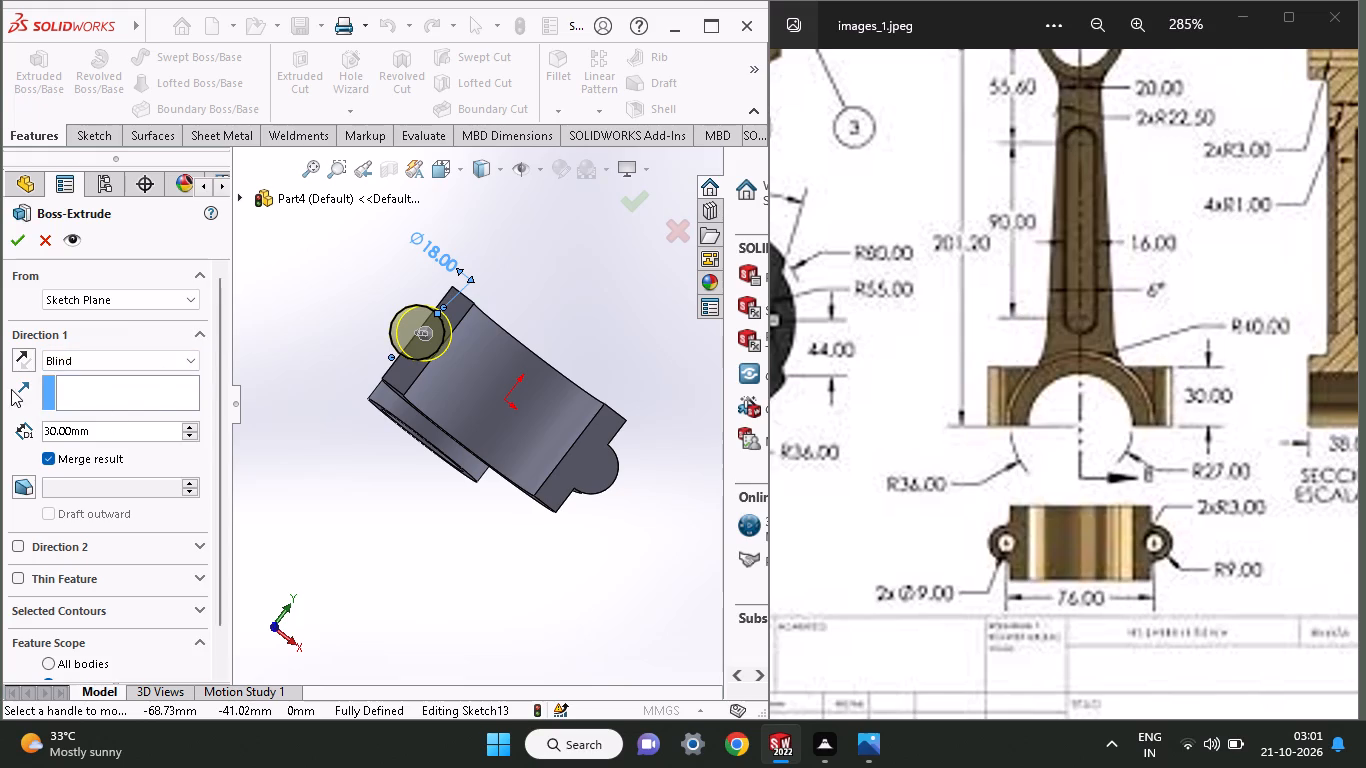
{"action": "left_click", "coordinate": [31, 357]}
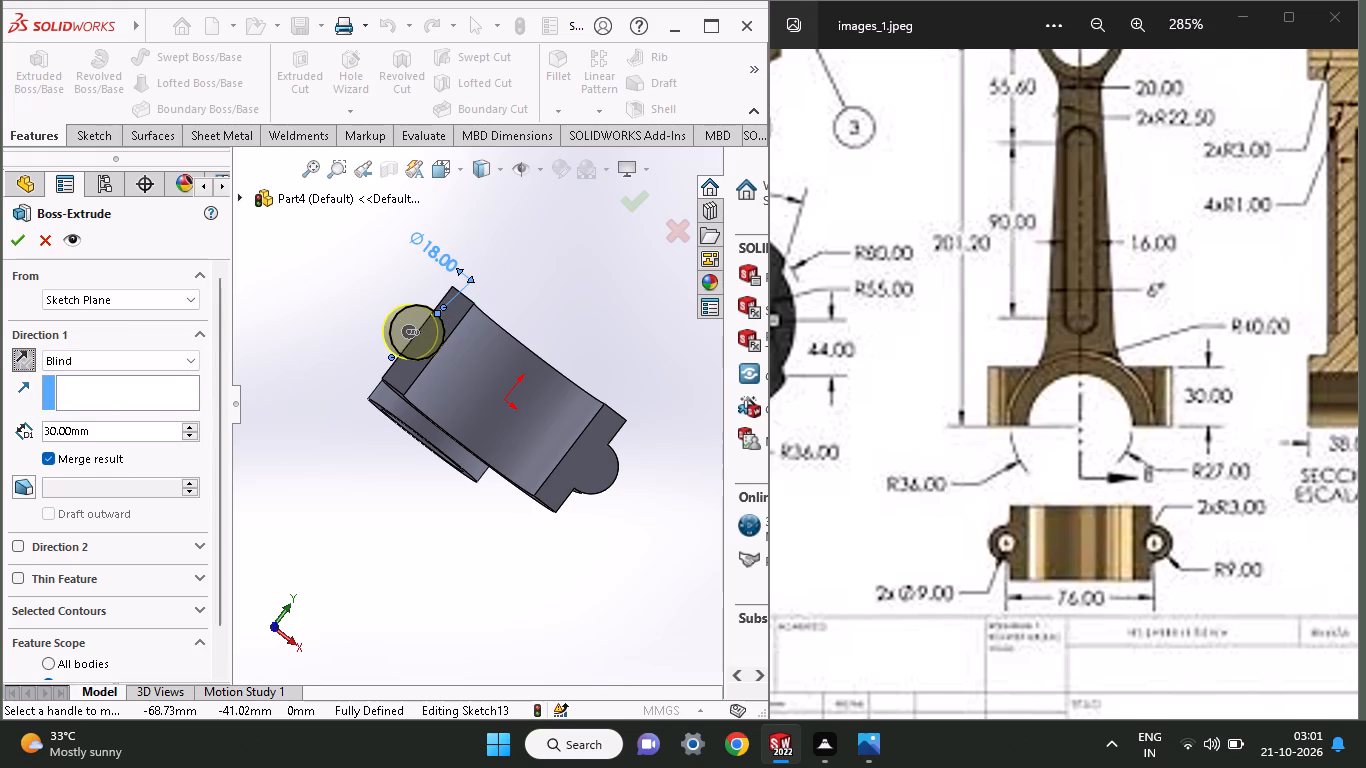
{"action": "left_click", "coordinate": [14, 237]}
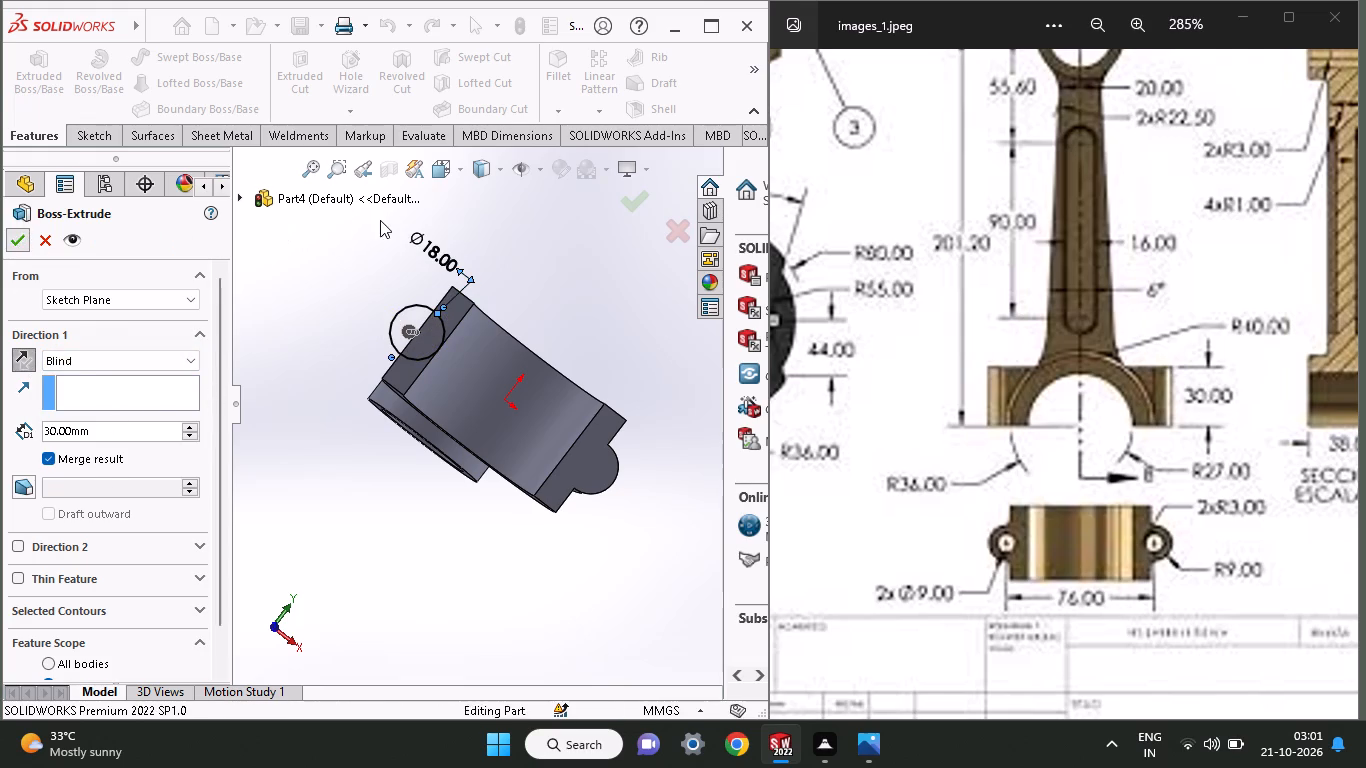
Examine the half ring's two bolt lugs and their position relative to the small end from several angles.
{"action": "middle_click_drag", "start_coordinate": [541, 272], "coordinate": [426, 468]}
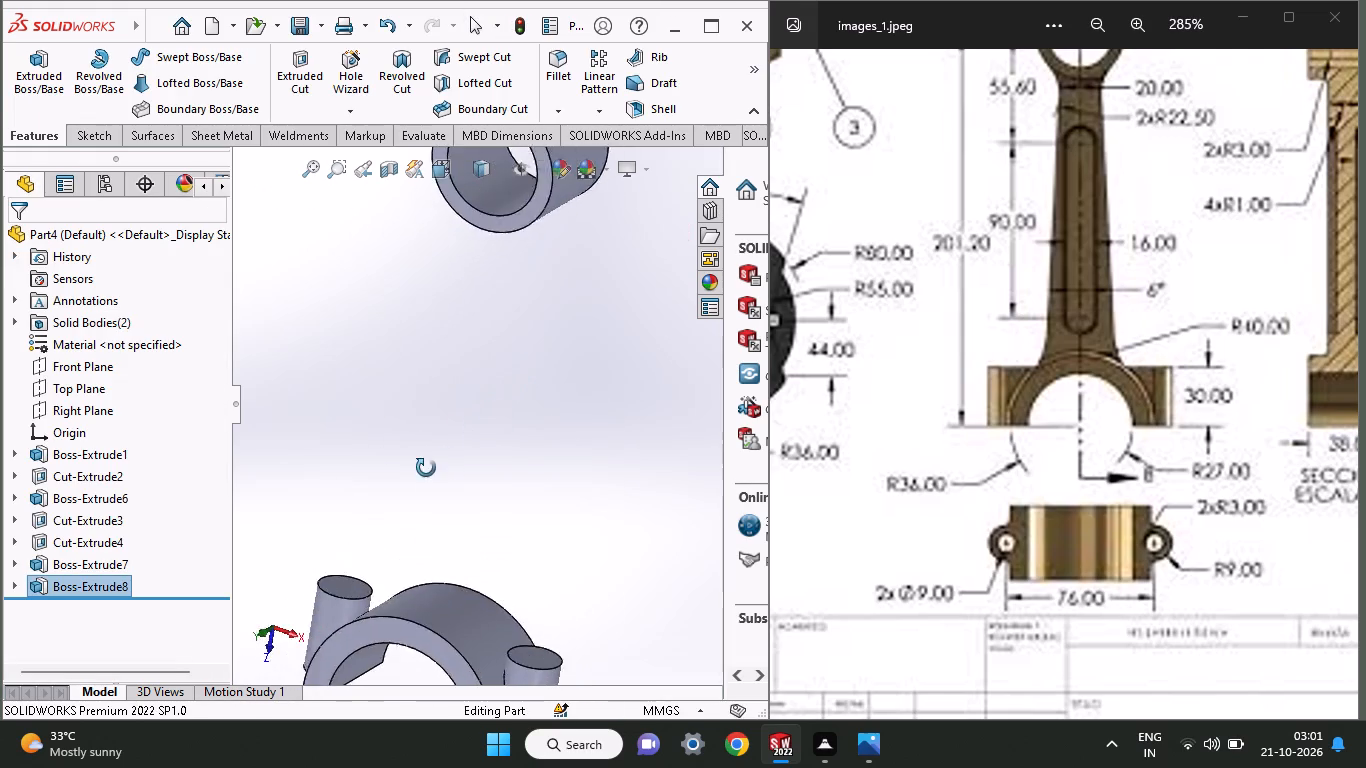
{"action": "middle_click_drag", "start_coordinate": [426, 468], "coordinate": [493, 512]}
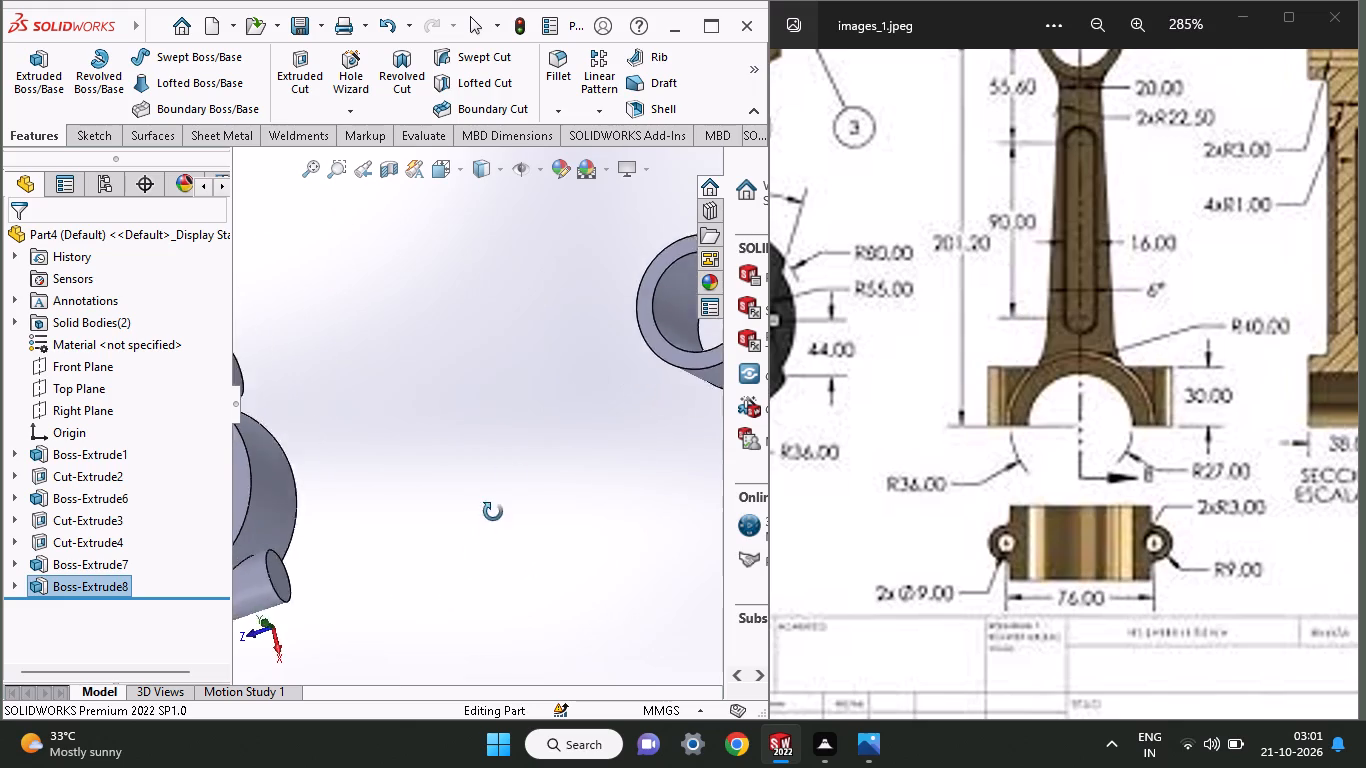
{"action": "middle_click_drag", "start_coordinate": [493, 512], "coordinate": [456, 503]}
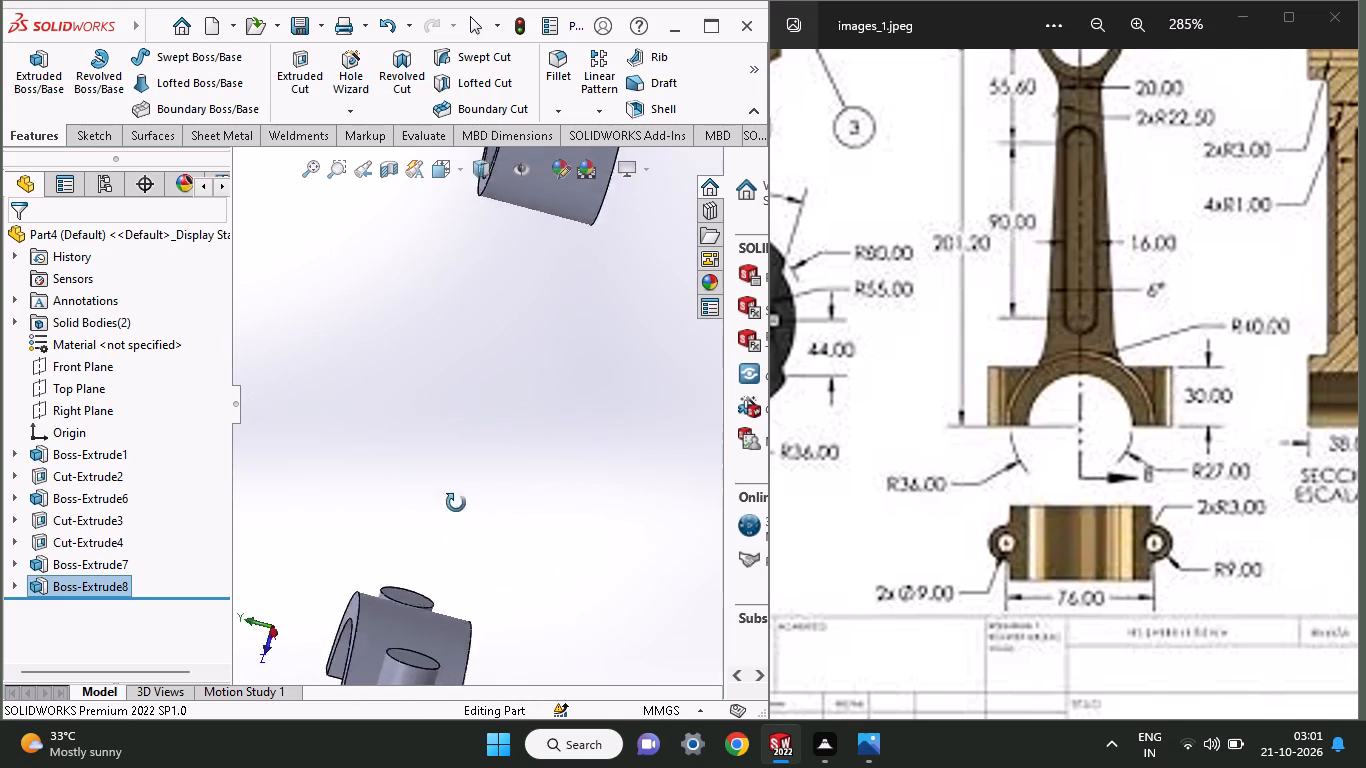
{"action": "middle_click_drag", "start_coordinate": [456, 503], "coordinate": [299, 461]}
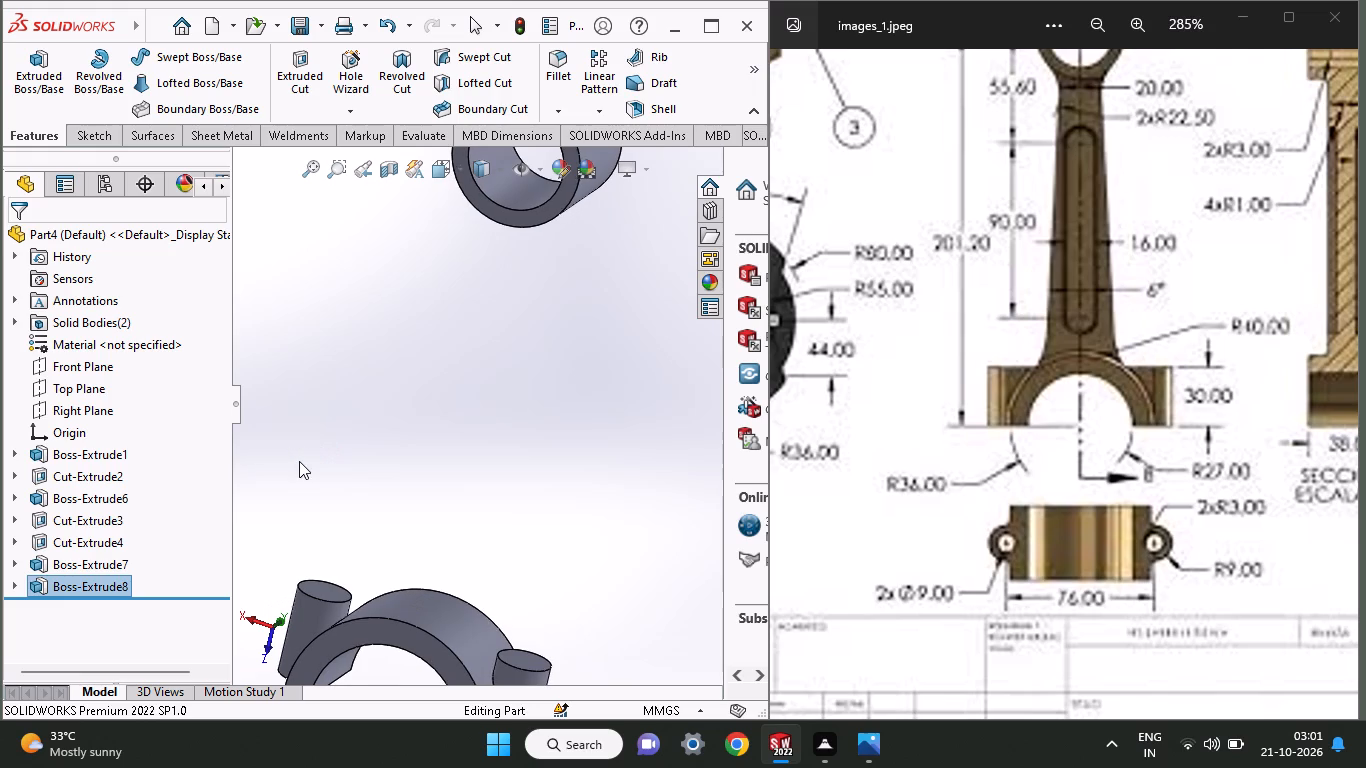
{"action": "scroll", "coordinate": [299, 461], "scroll_direction": "up", "scroll_amount": 3, "text": "ctrl"}
{"action": "middle_click_drag", "start_coordinate": [648, 609], "coordinate": [741, 586]}
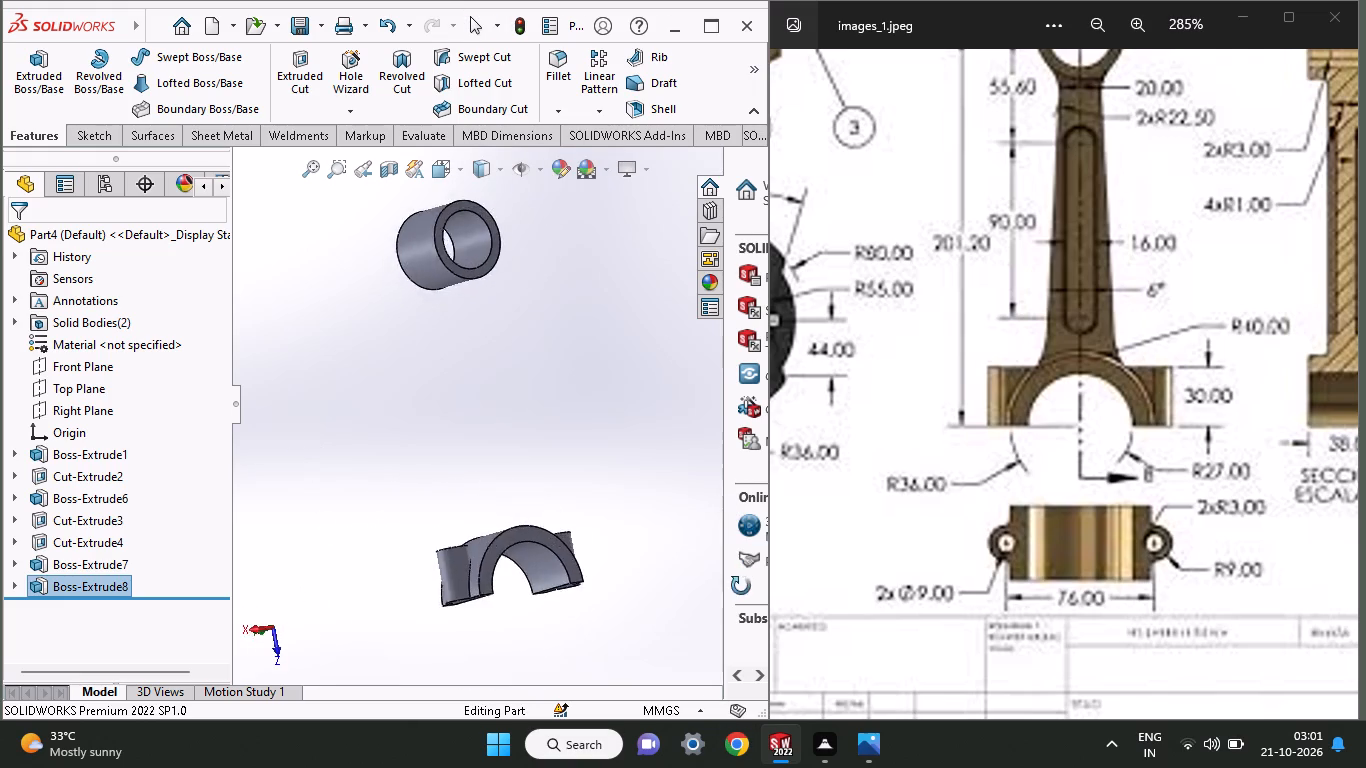
{"action": "middle_click_drag", "start_coordinate": [741, 586], "coordinate": [635, 616]}
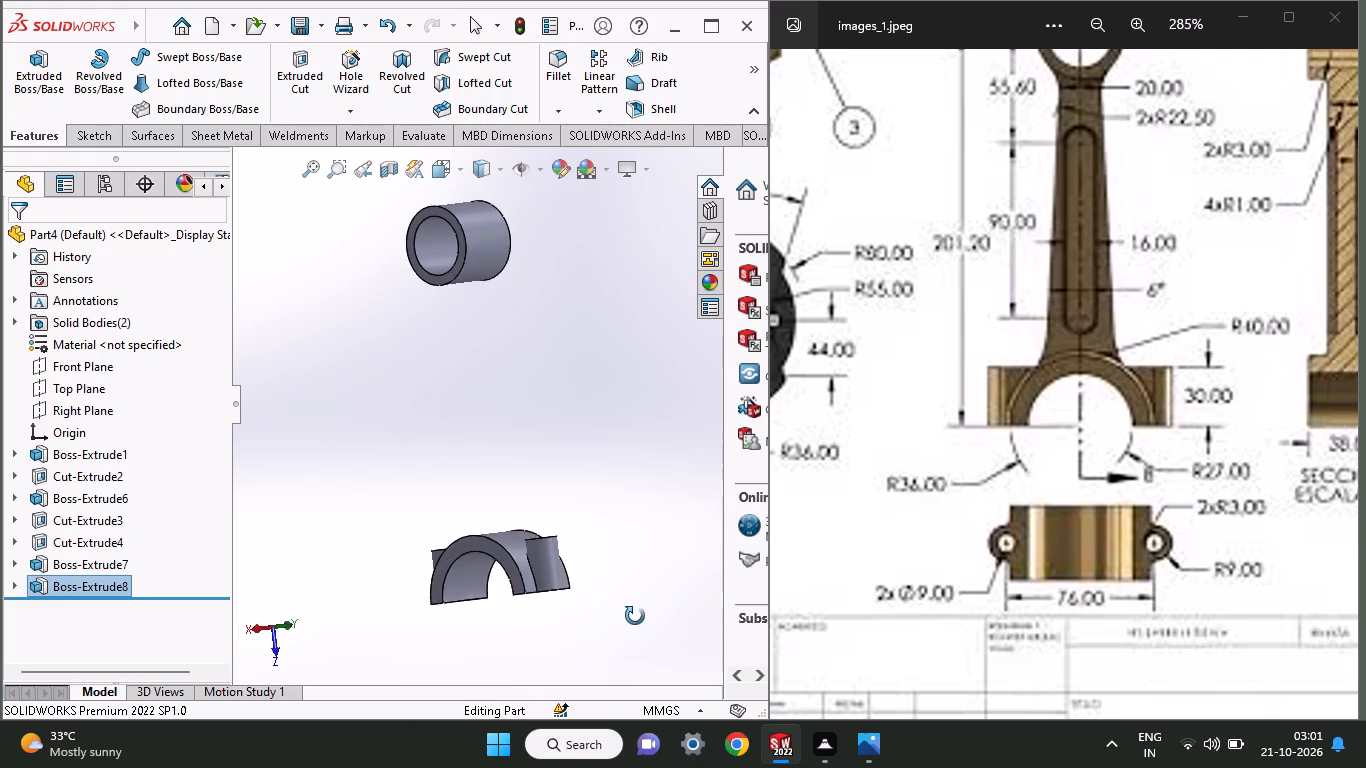
{"action": "middle_click_drag", "start_coordinate": [635, 616], "coordinate": [771, 634]}
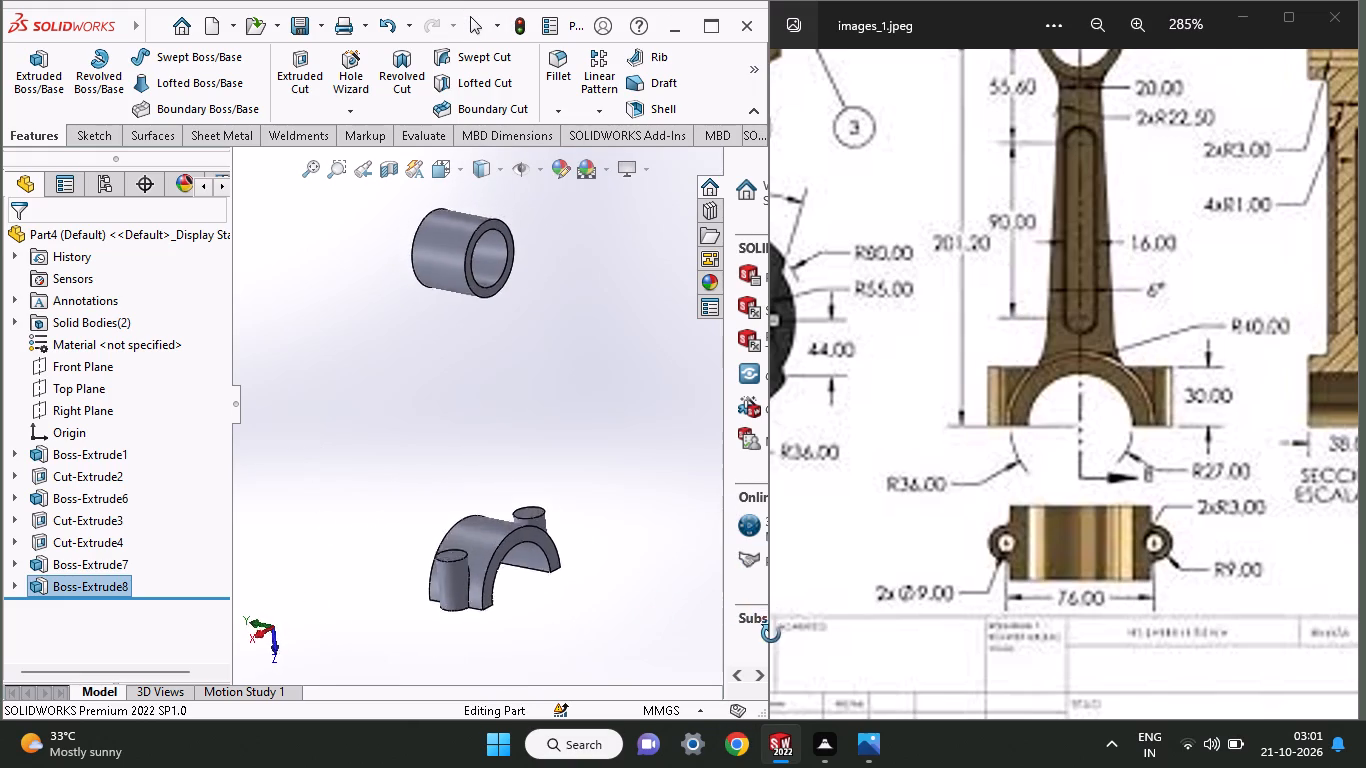
{"action": "middle_click_drag", "start_coordinate": [771, 634], "coordinate": [745, 644]}
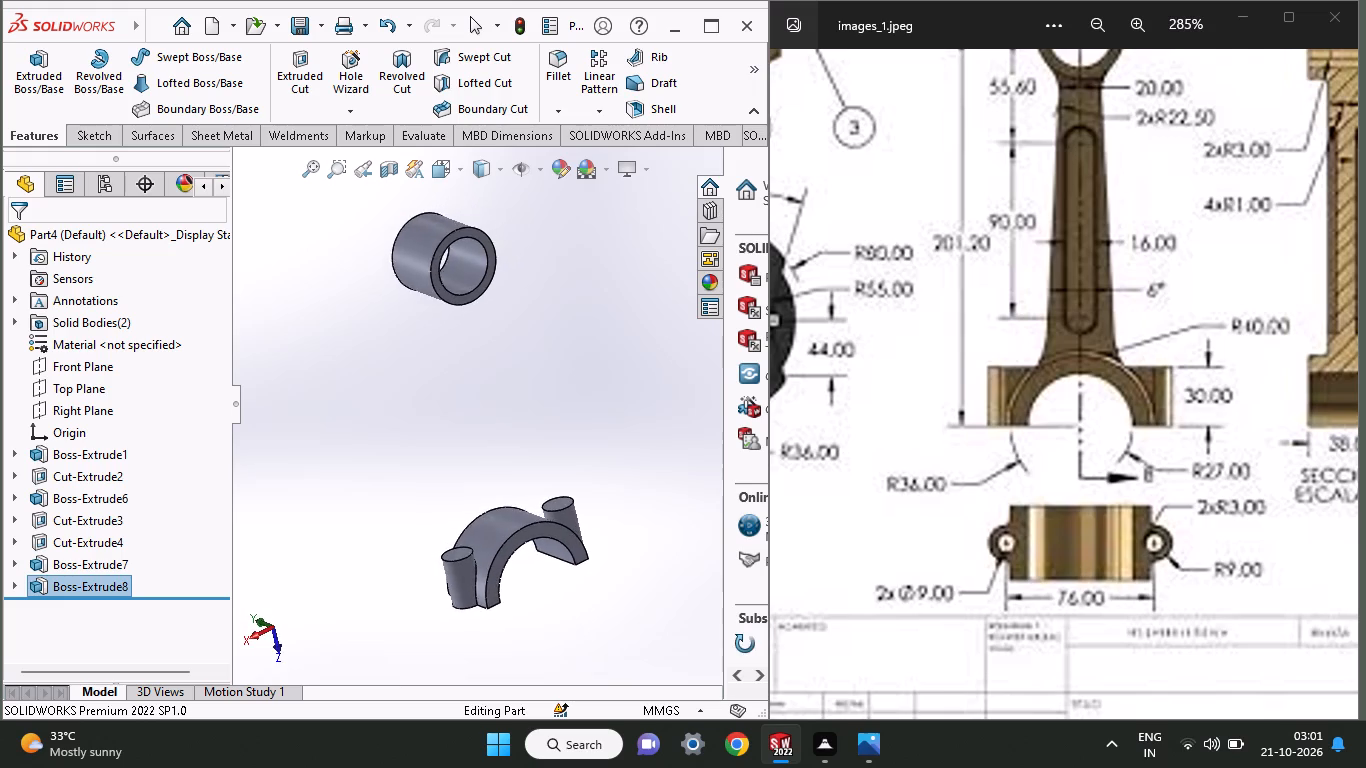
{"action": "middle_click_drag", "start_coordinate": [745, 644], "coordinate": [710, 668]}
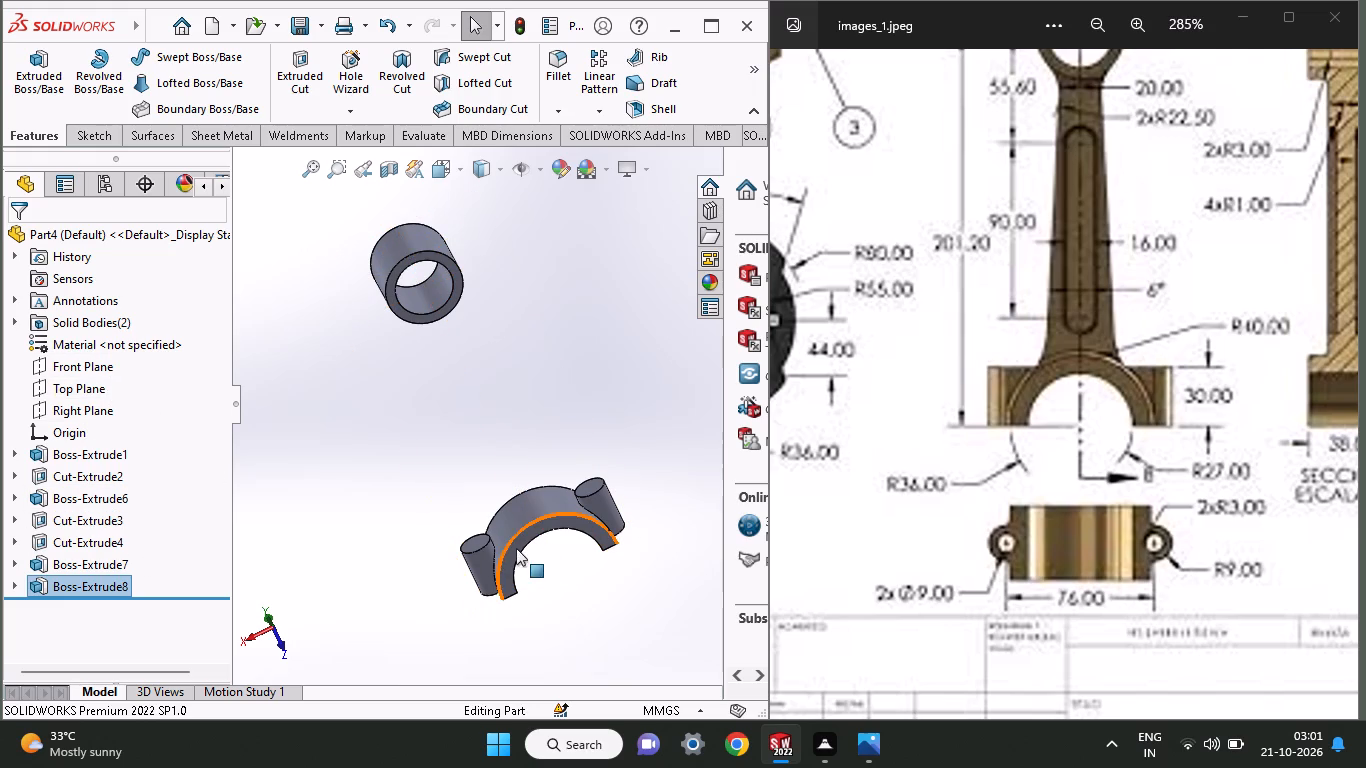
On the Top Plane, sketch a horizontal line joining the inner corners of the two bolt lugs at their small-end faces.
{"action": "left_click", "coordinate": [62, 398]}
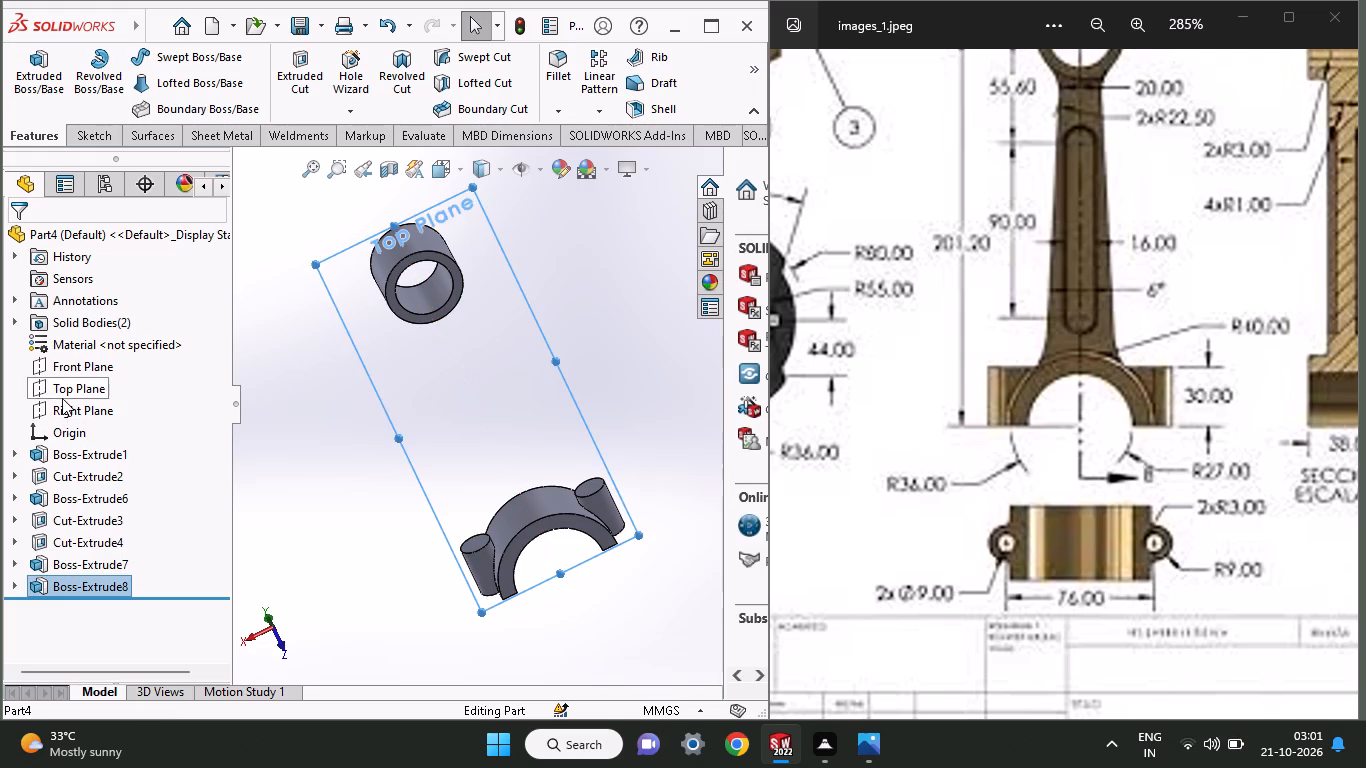
{"action": "middle_click_drag", "start_coordinate": [547, 615], "coordinate": [642, 573]}
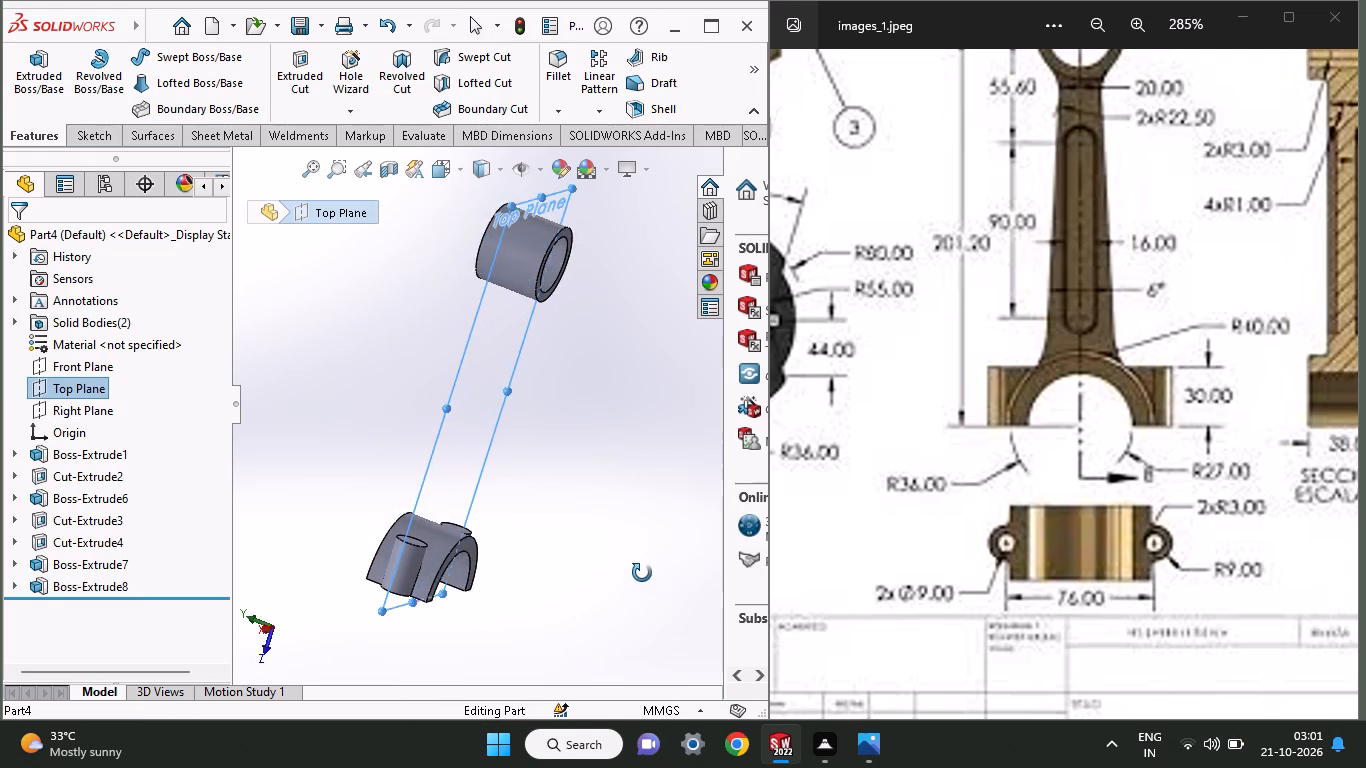
{"action": "middle_click_drag", "start_coordinate": [642, 573], "coordinate": [529, 628]}
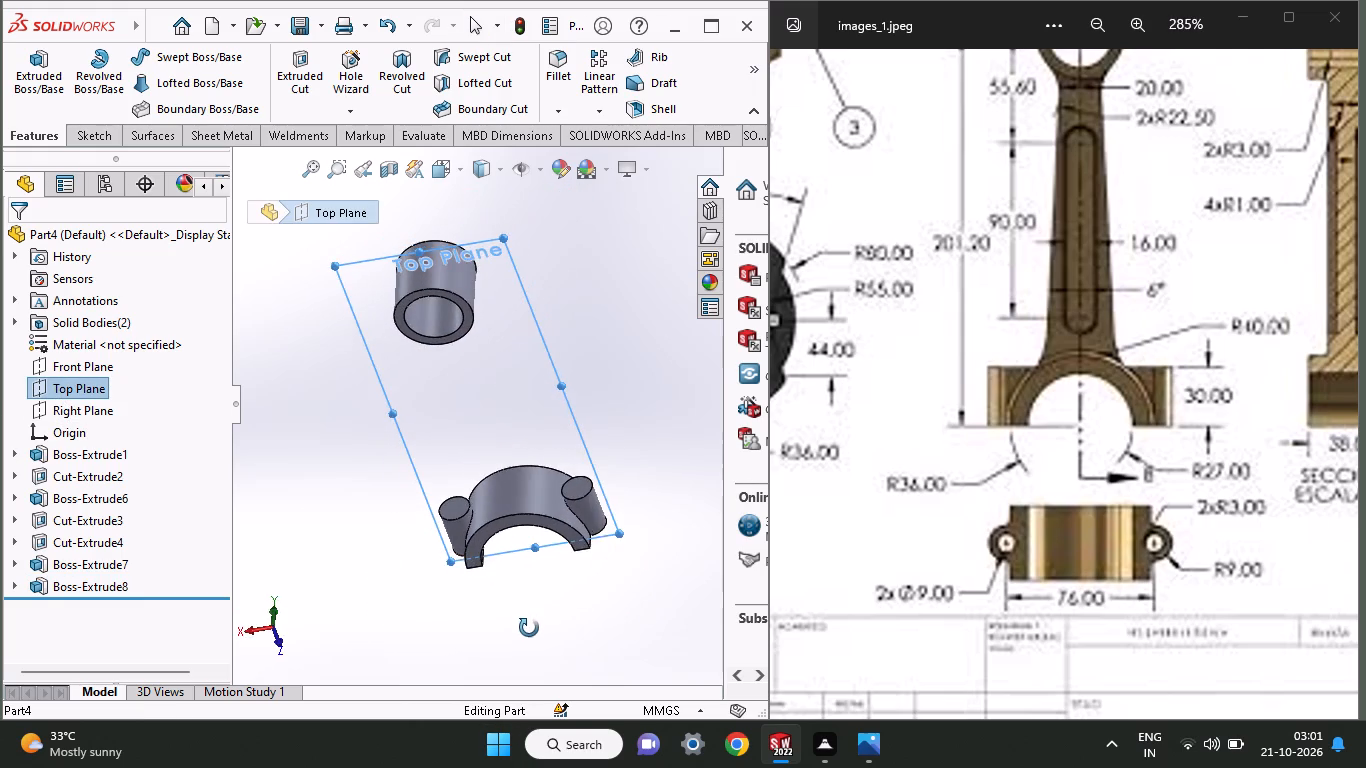
{"action": "middle_click_drag", "start_coordinate": [529, 628], "coordinate": [537, 607]}
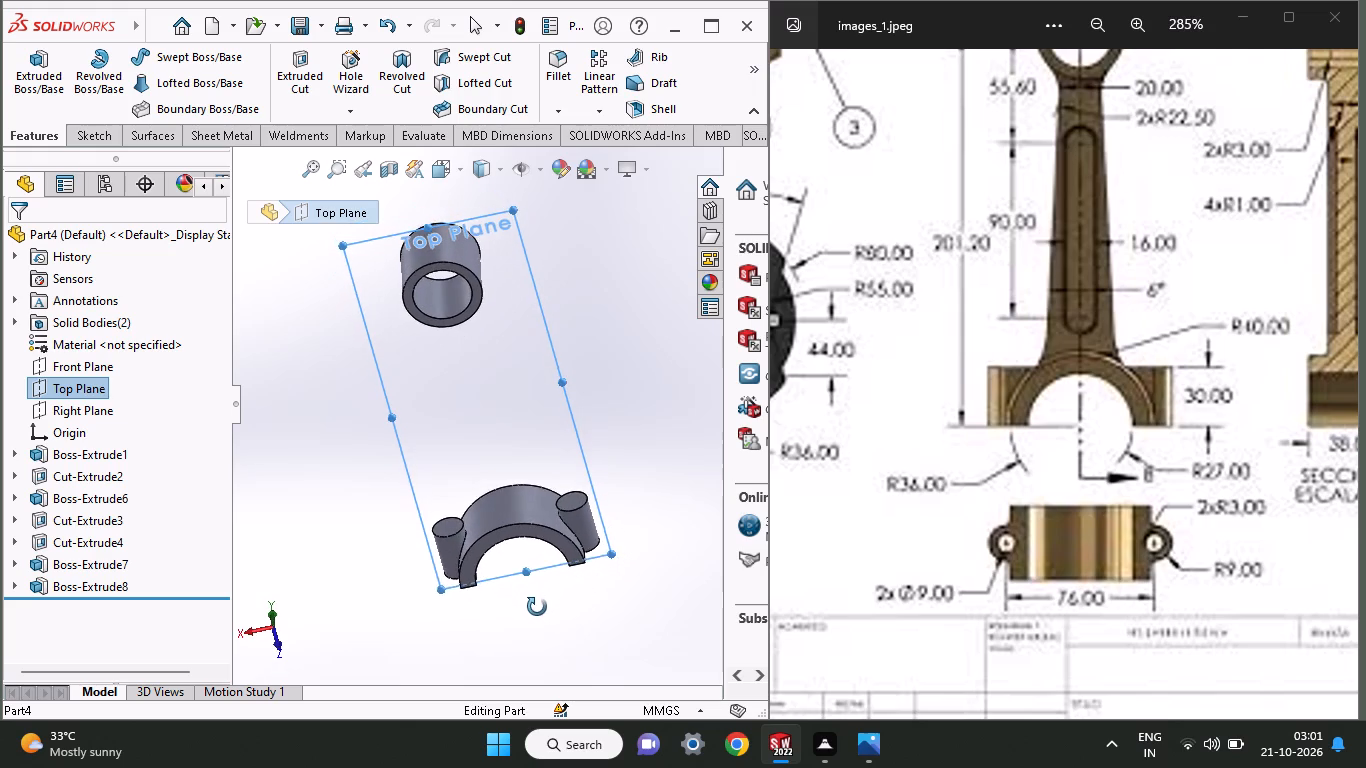
{"action": "middle_click_drag", "start_coordinate": [537, 607], "coordinate": [547, 594]}
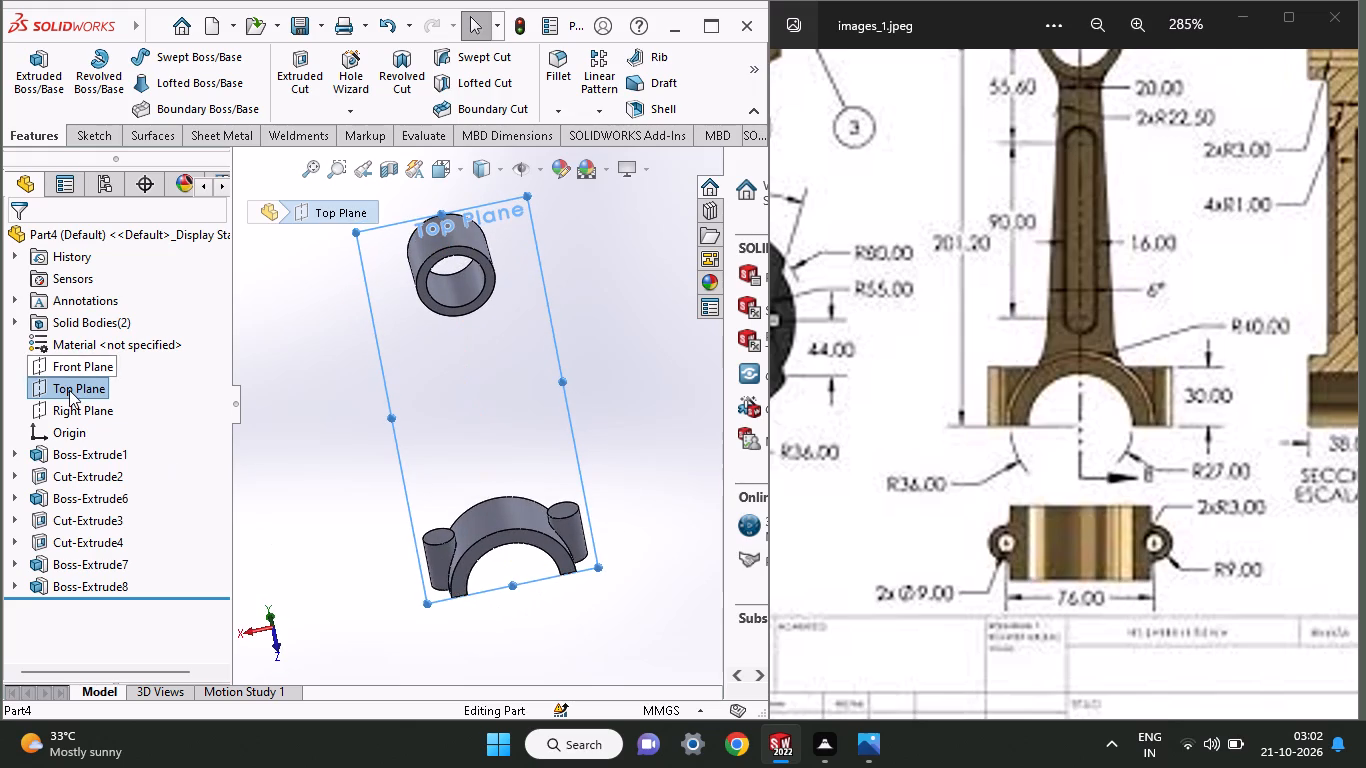
{"action": "right_click", "coordinate": [69, 390]}
{"action": "left_click", "coordinate": [84, 370]}
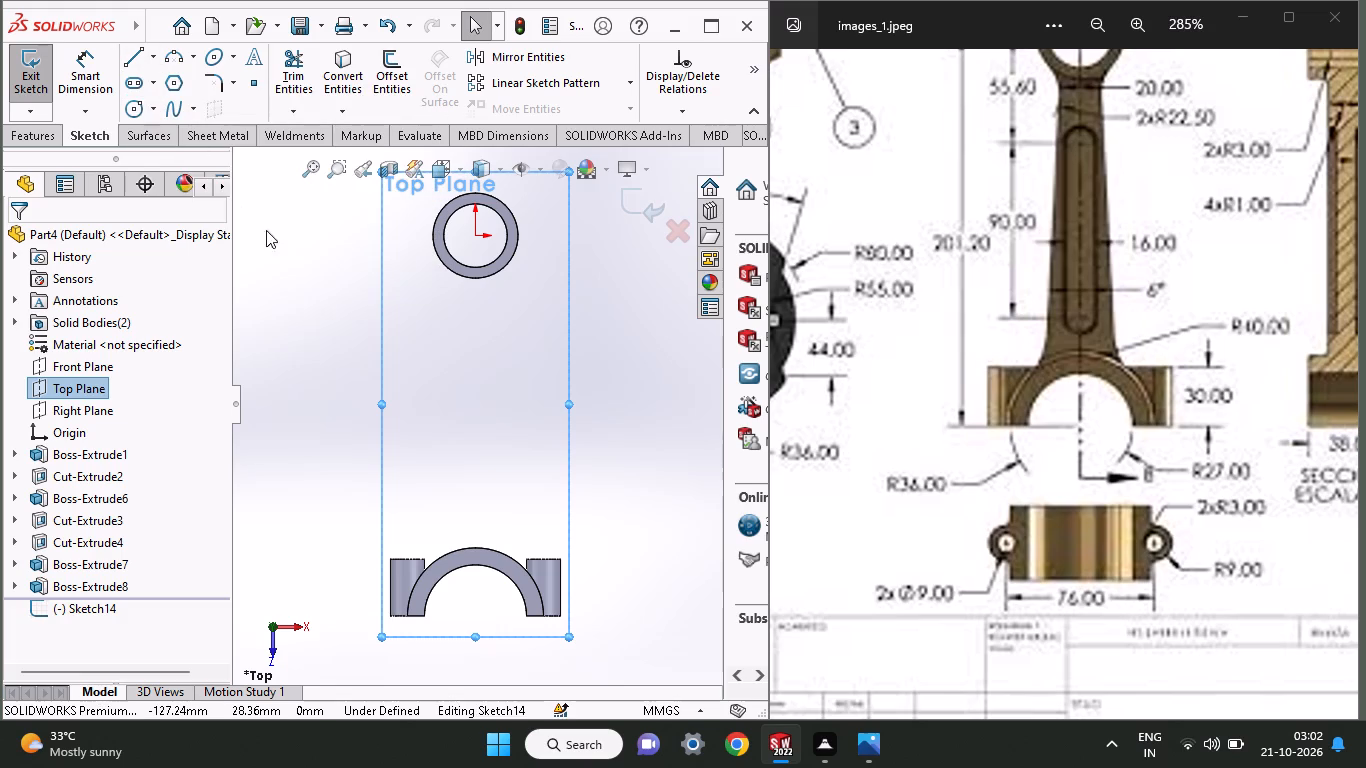
{"action": "left_click", "coordinate": [145, 54]}
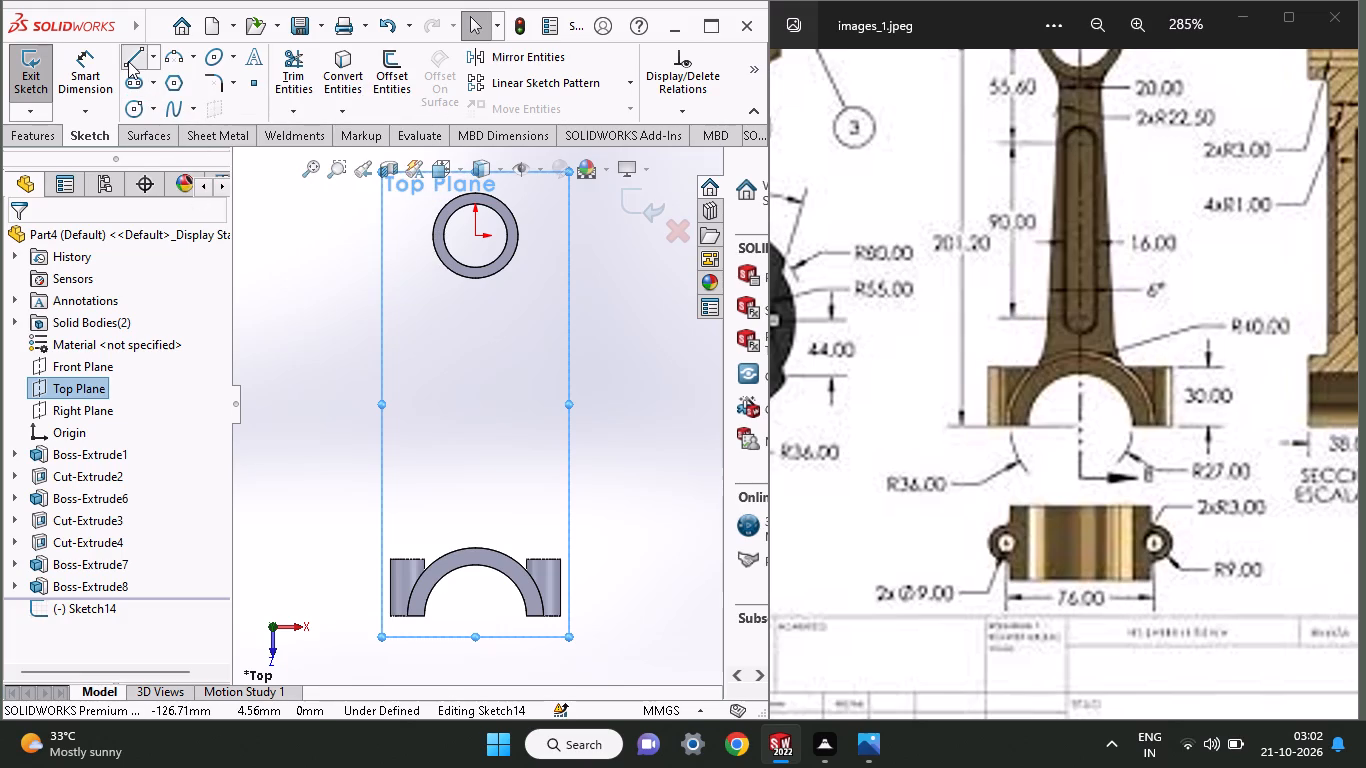
{"action": "left_click", "coordinate": [422, 558]}
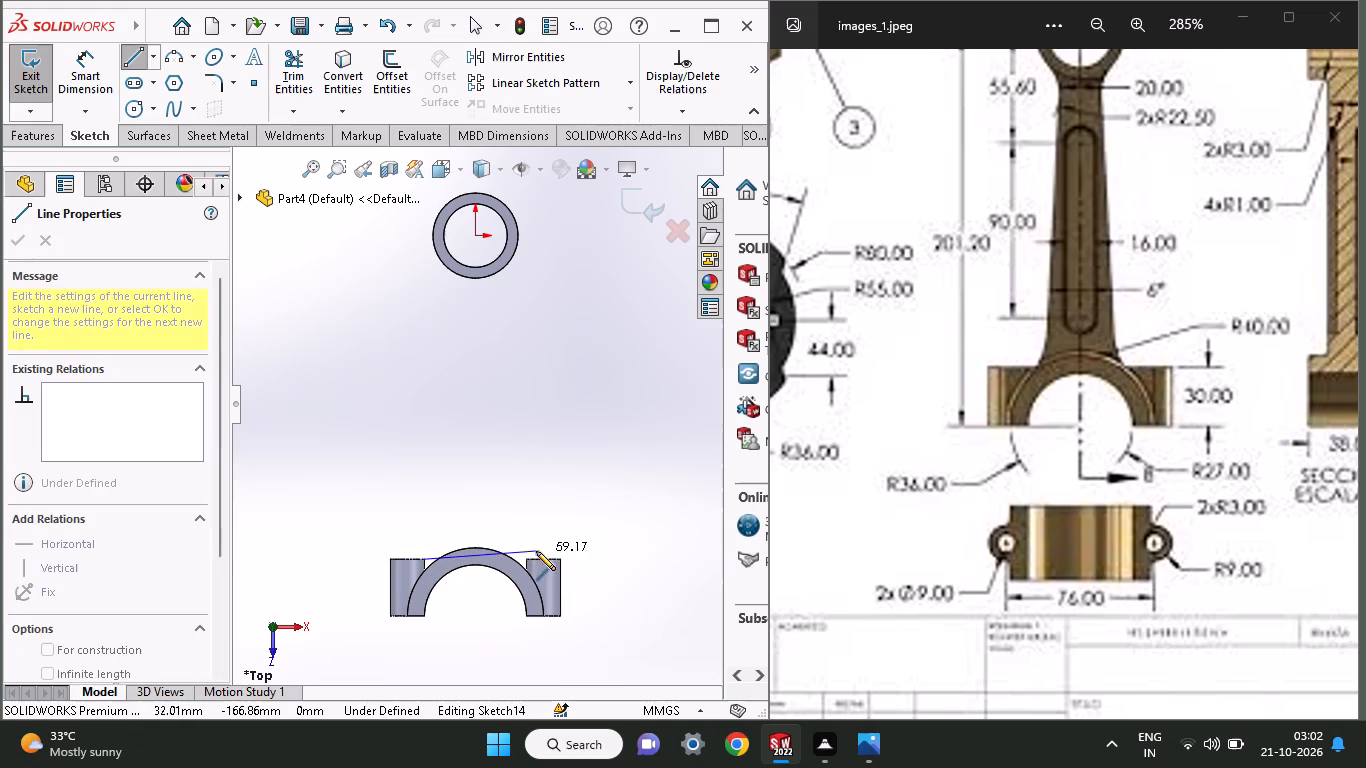
{"action": "left_click", "coordinate": [528, 559]}
{"action": "right_click", "coordinate": [541, 511]}
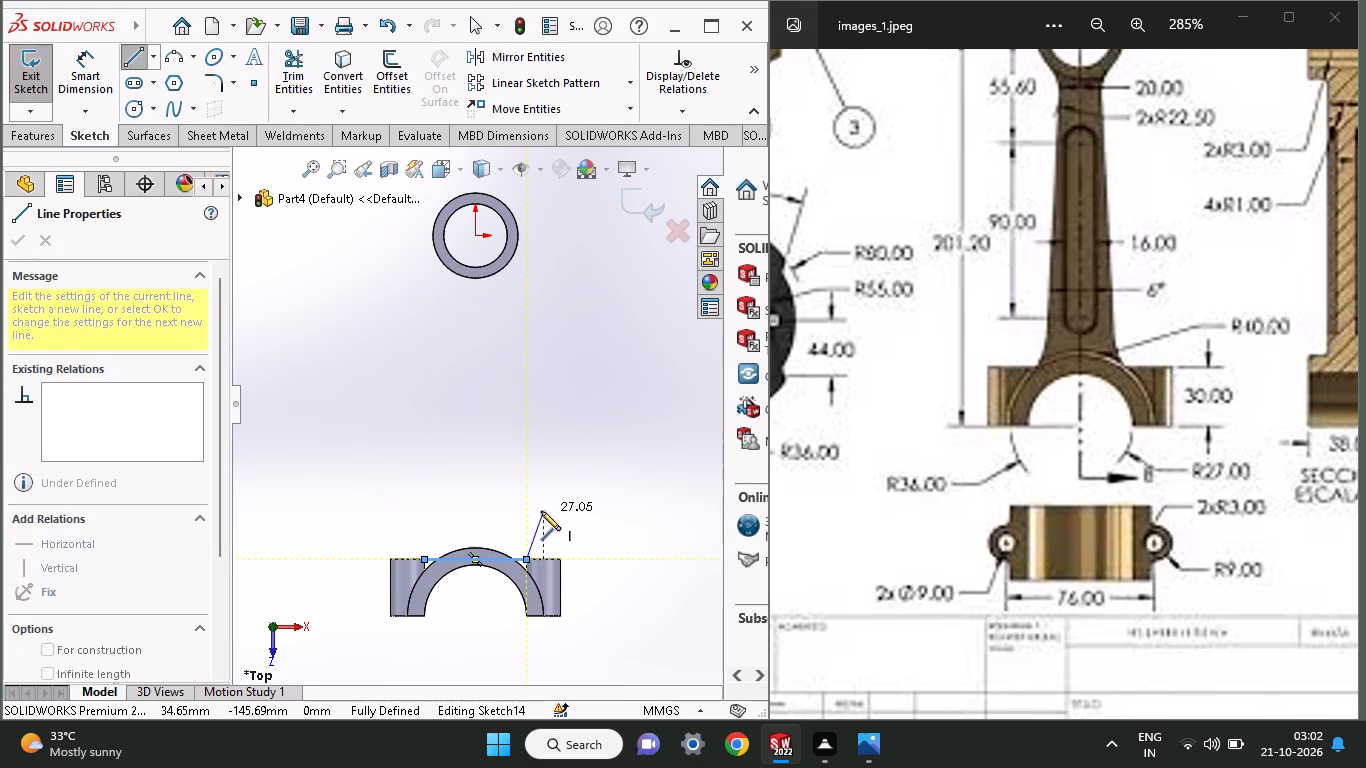
{"action": "left_click", "coordinate": [553, 517]}
Sketch a vertical line about 6 mm long from each end of the horizontal line along the lug to the half ring's outer arc.
{"action": "scroll", "coordinate": [506, 606], "scroll_direction": "down", "scroll_amount": 3, "text": "ctrl"}
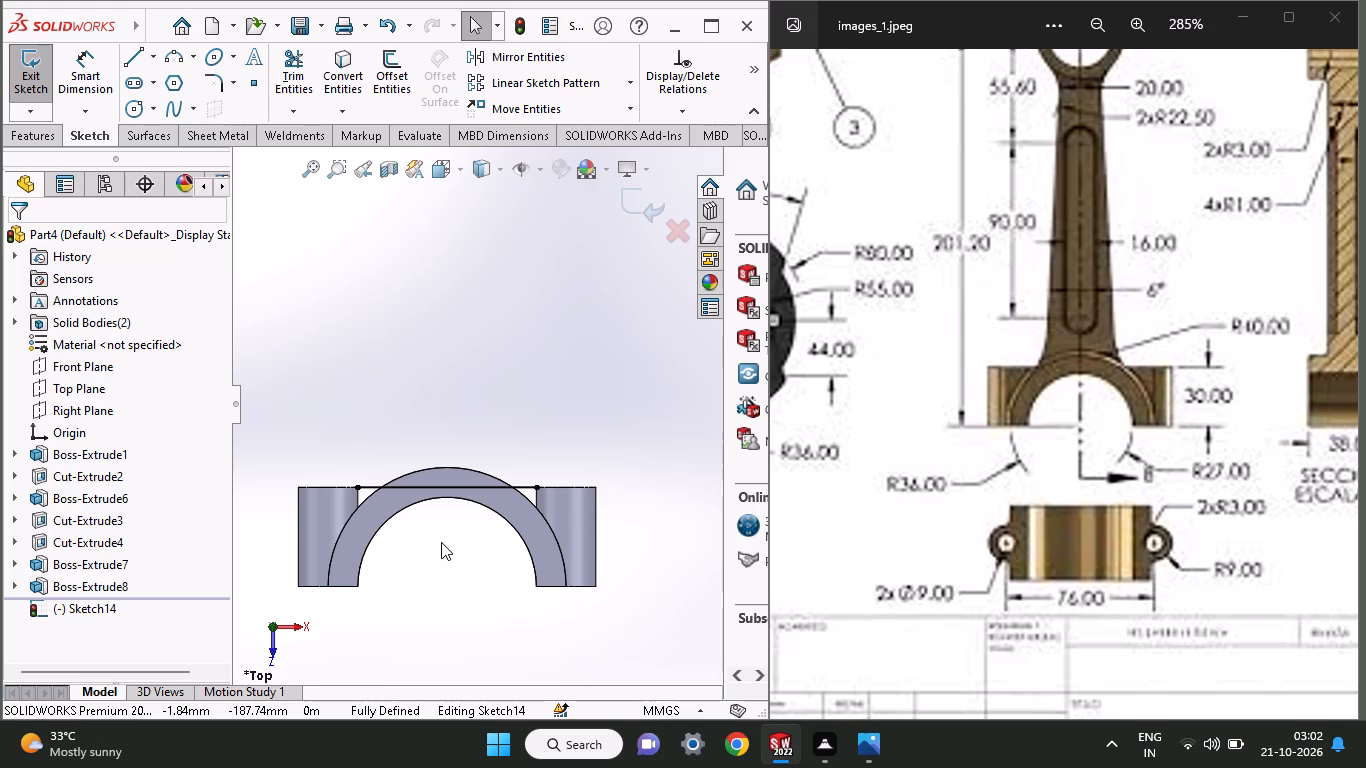
{"action": "scroll", "coordinate": [436, 542], "scroll_direction": "down", "scroll_amount": 2, "text": "ctrl"}
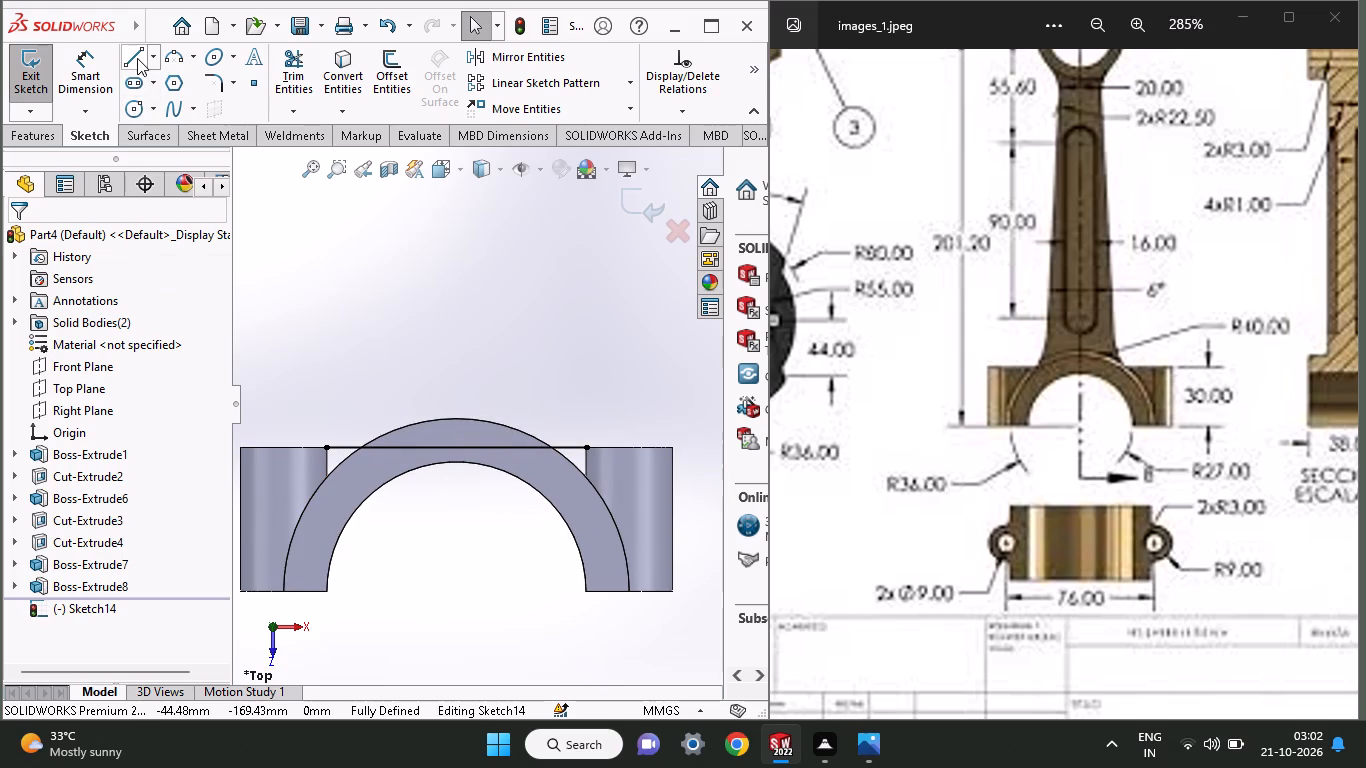
{"action": "left_click", "coordinate": [137, 58]}
{"action": "left_click", "coordinate": [330, 449]}
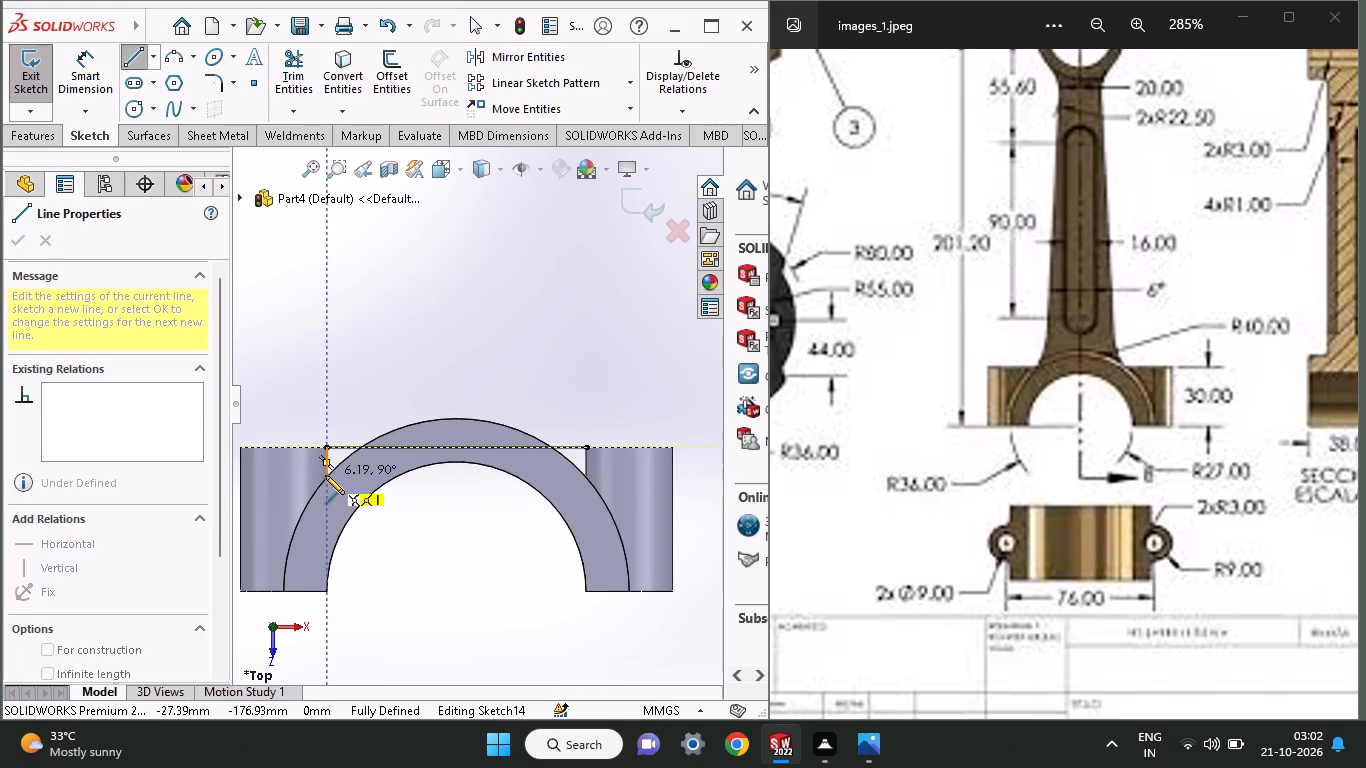
{"action": "left_click", "coordinate": [325, 475]}
{"action": "right_click", "coordinate": [348, 366]}
{"action": "left_click", "coordinate": [361, 379]}
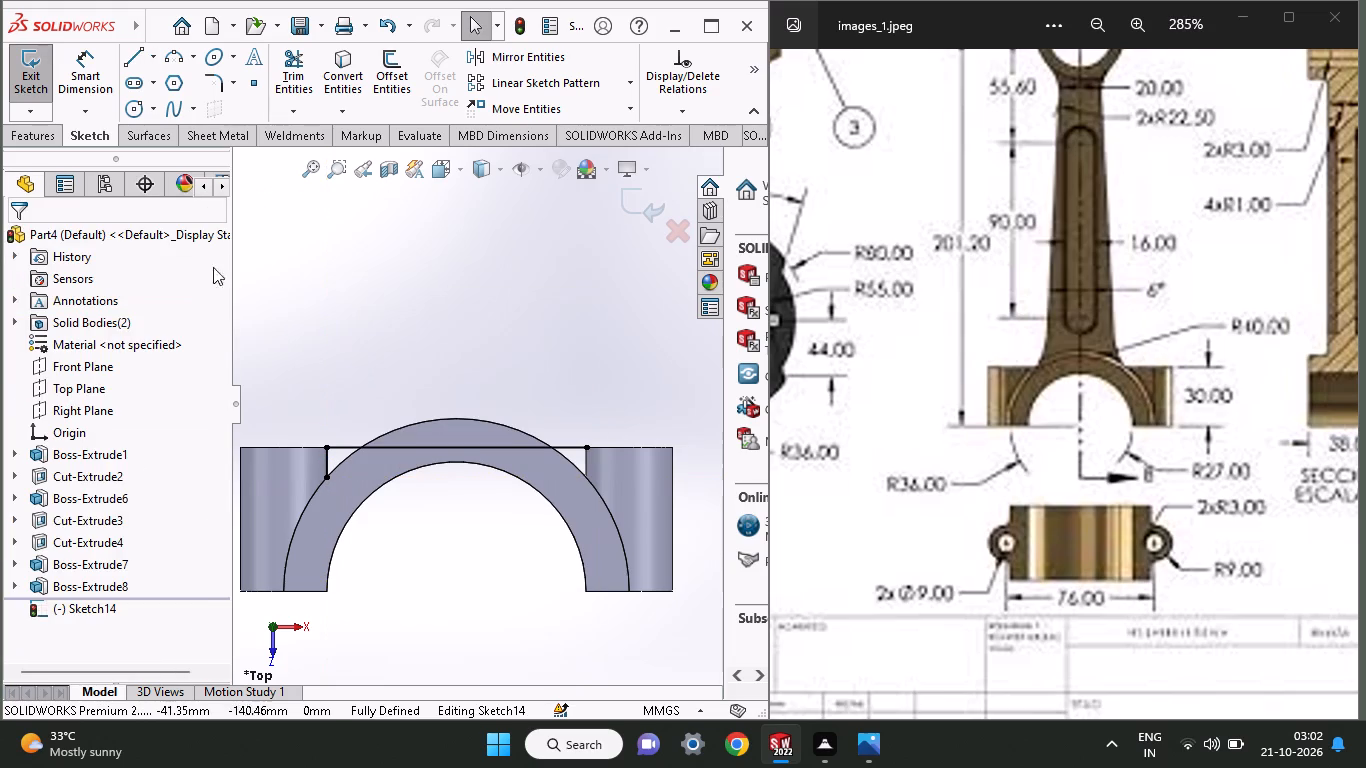
{"action": "left_click", "coordinate": [129, 71]}
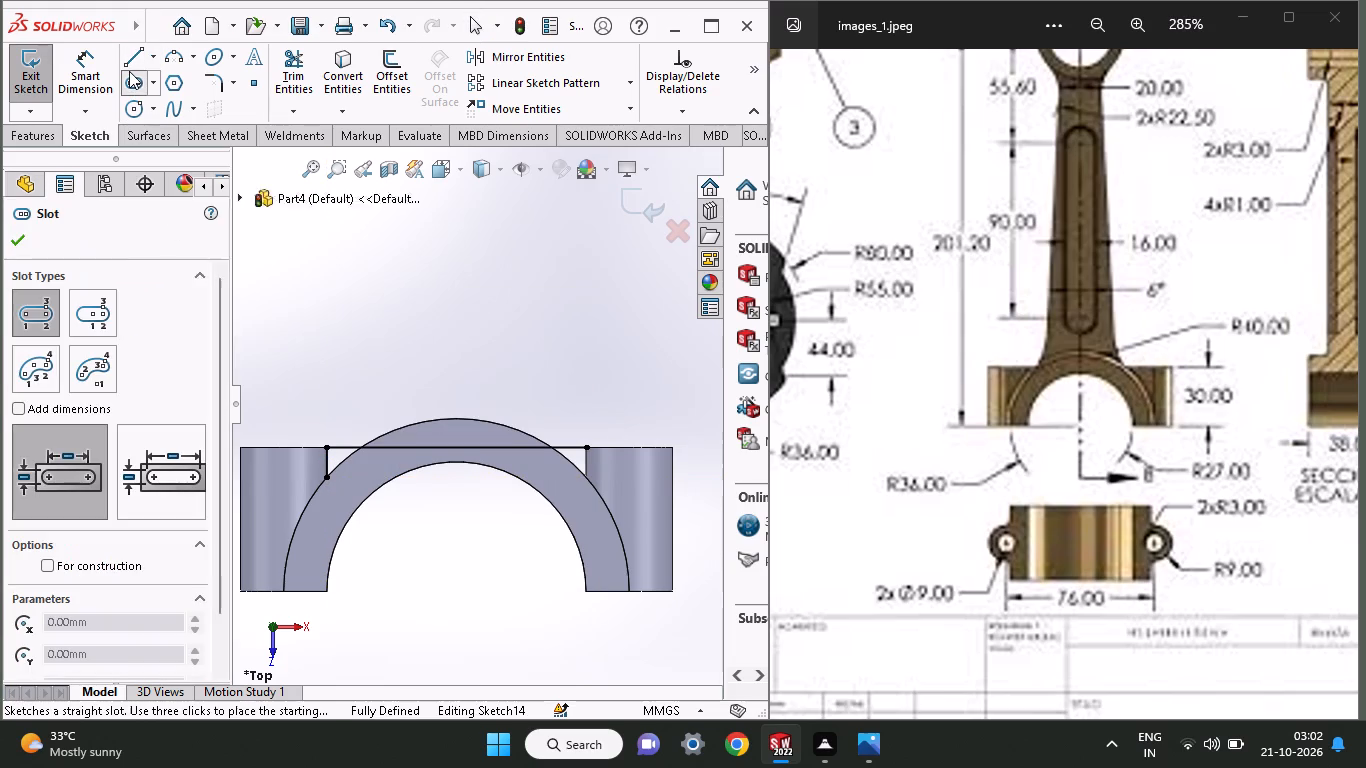
{"action": "left_click", "coordinate": [28, 231]}
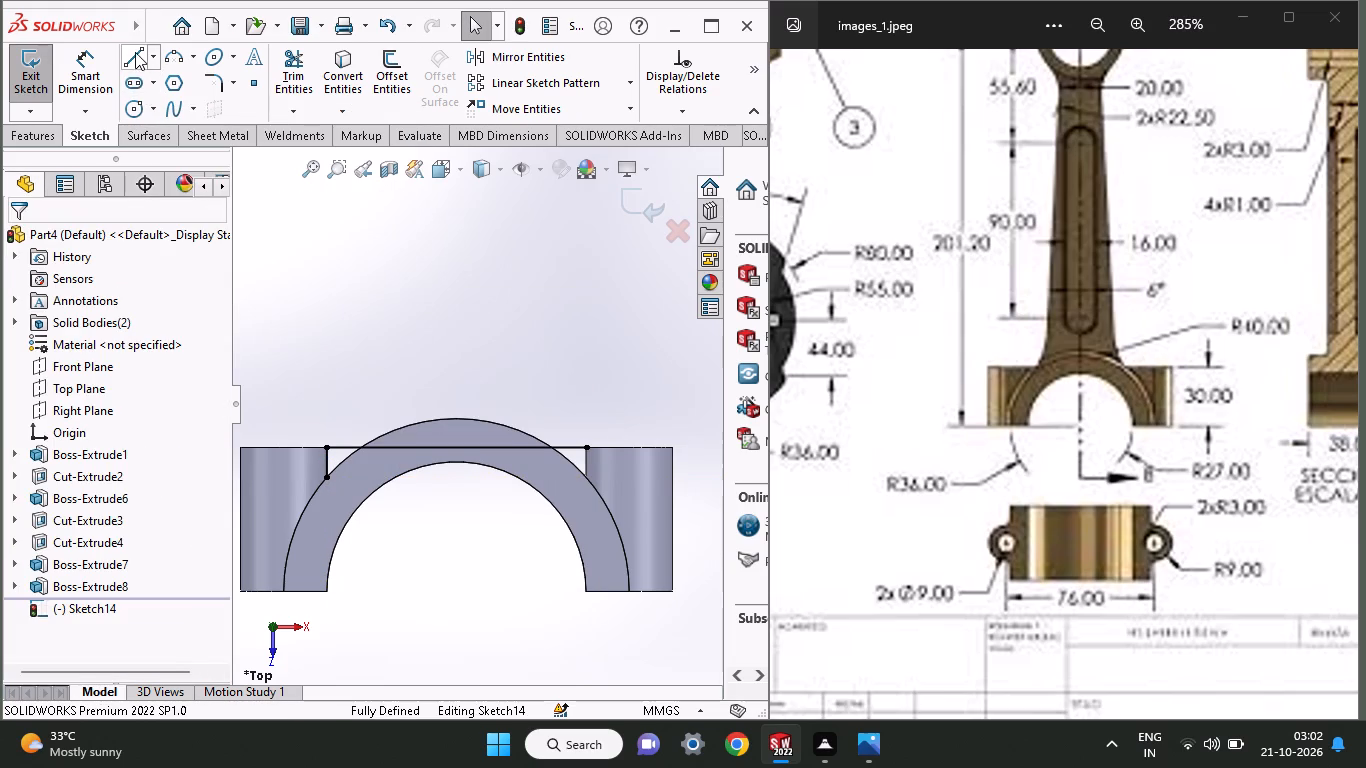
{"action": "left_click", "coordinate": [135, 52]}
{"action": "left_click", "coordinate": [591, 446]}
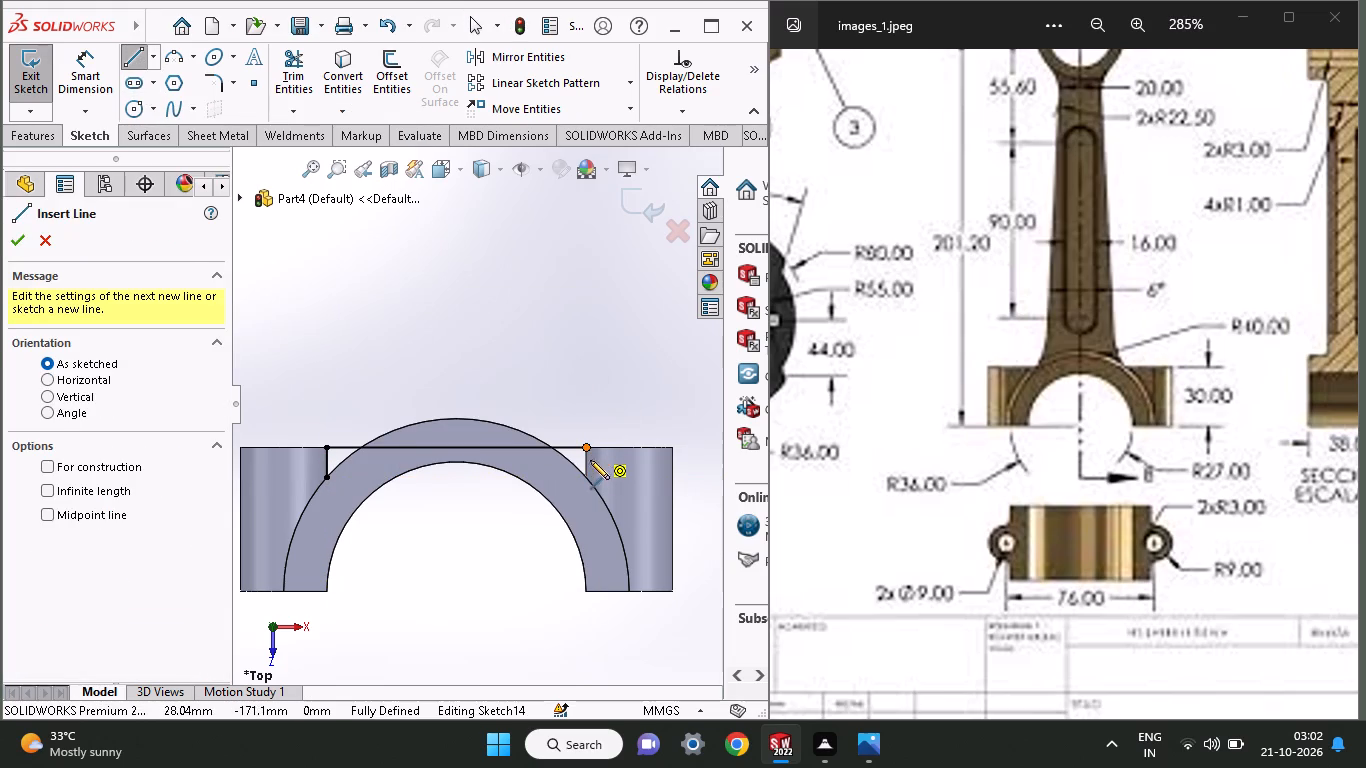
{"action": "left_click", "coordinate": [585, 475]}
{"action": "right_click", "coordinate": [588, 367]}
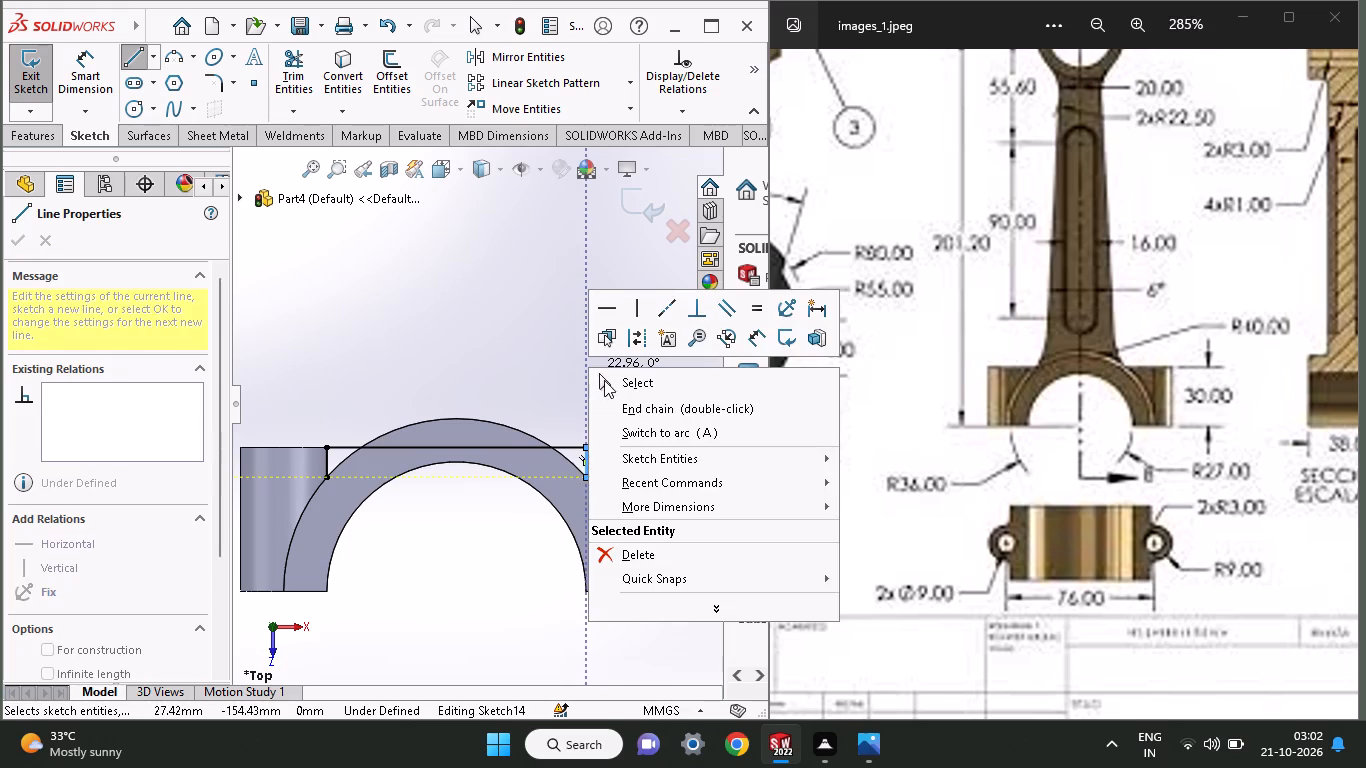
{"action": "left_click", "coordinate": [606, 382]}
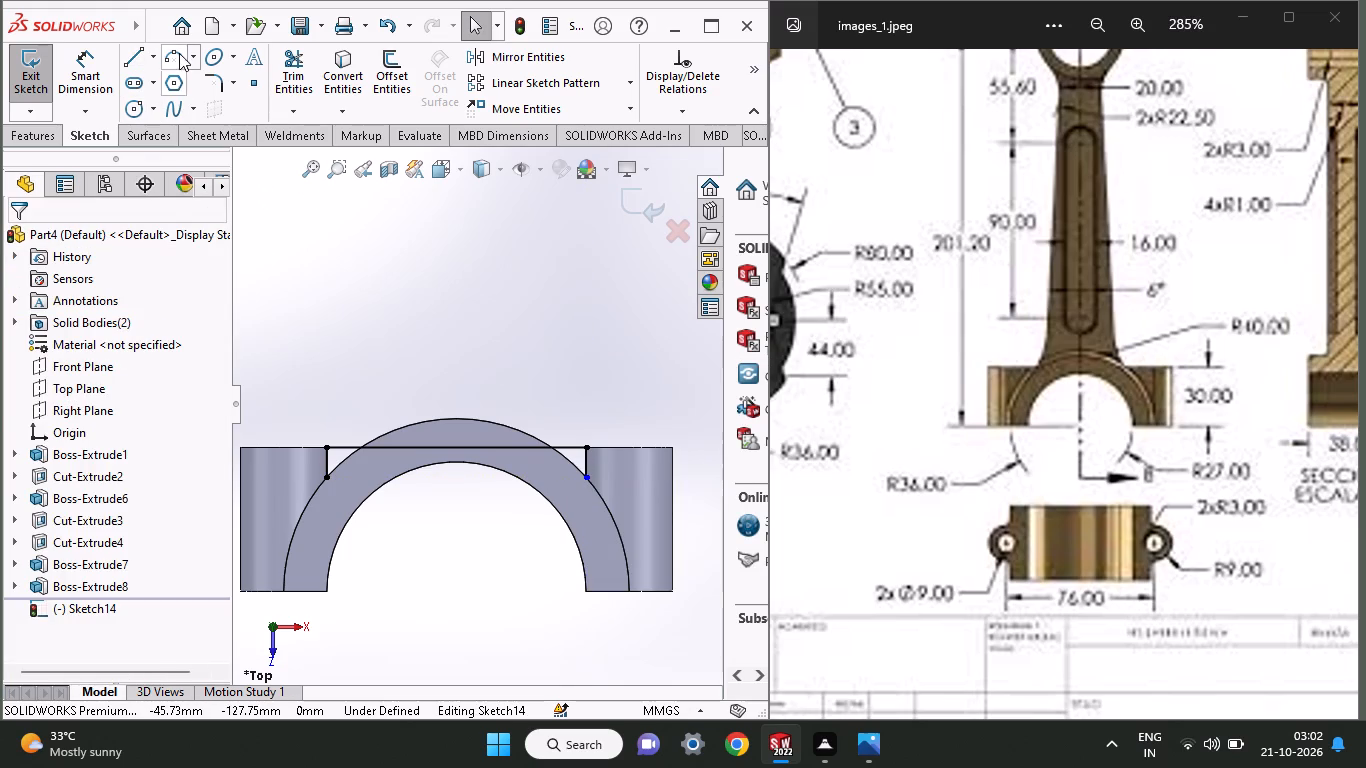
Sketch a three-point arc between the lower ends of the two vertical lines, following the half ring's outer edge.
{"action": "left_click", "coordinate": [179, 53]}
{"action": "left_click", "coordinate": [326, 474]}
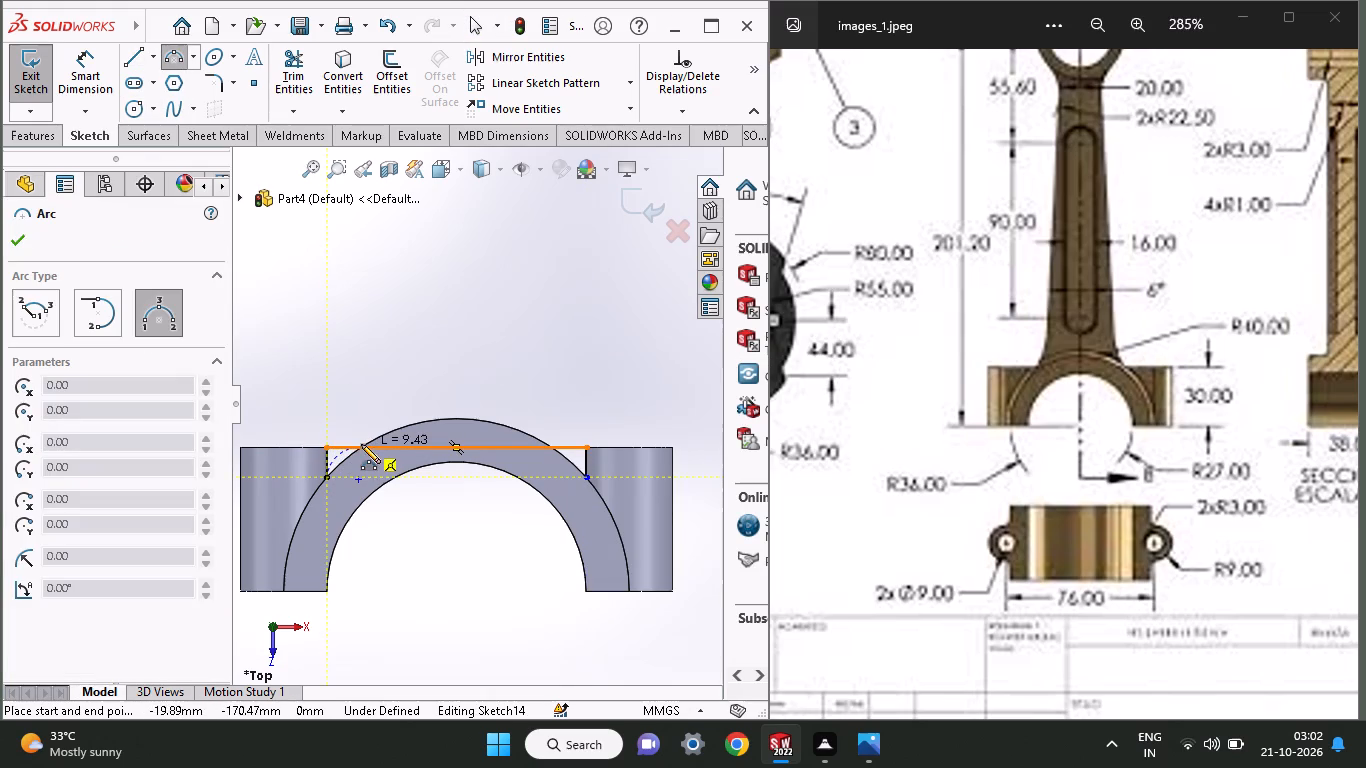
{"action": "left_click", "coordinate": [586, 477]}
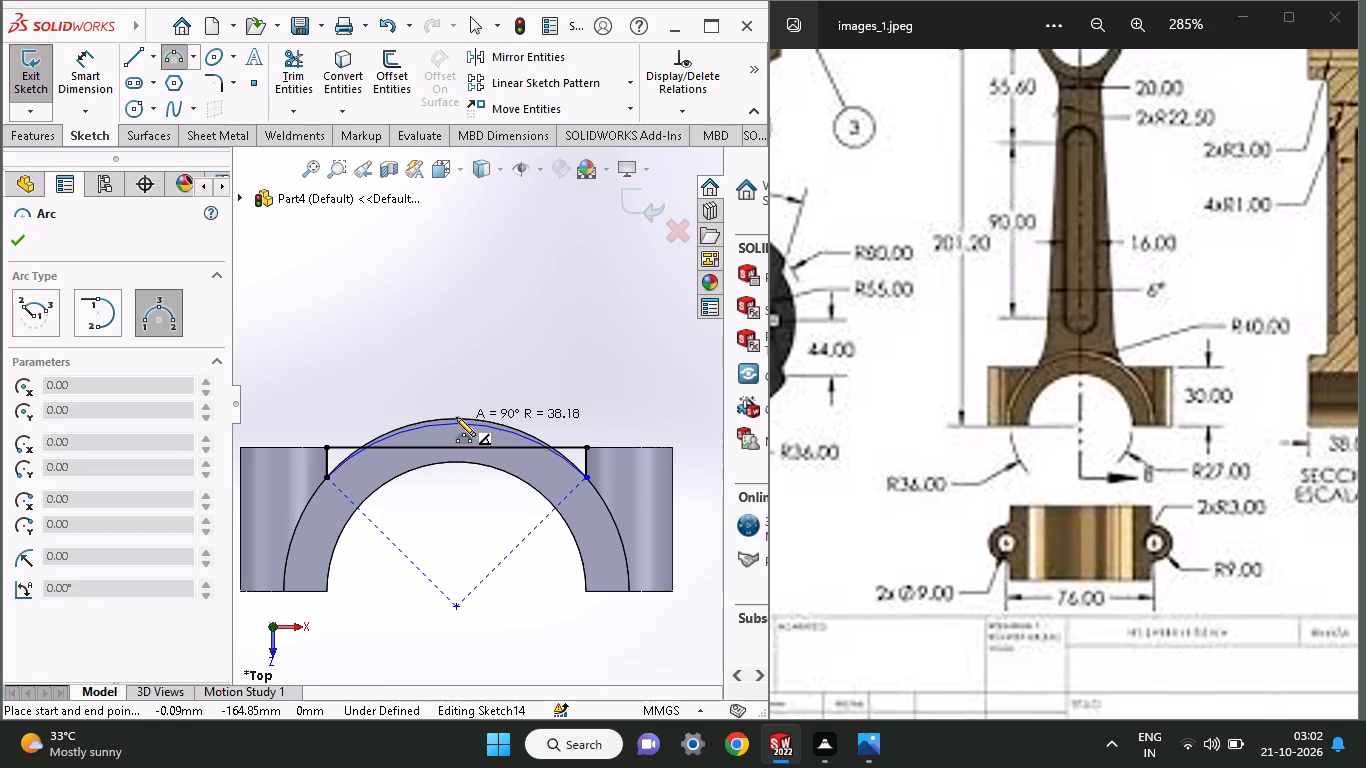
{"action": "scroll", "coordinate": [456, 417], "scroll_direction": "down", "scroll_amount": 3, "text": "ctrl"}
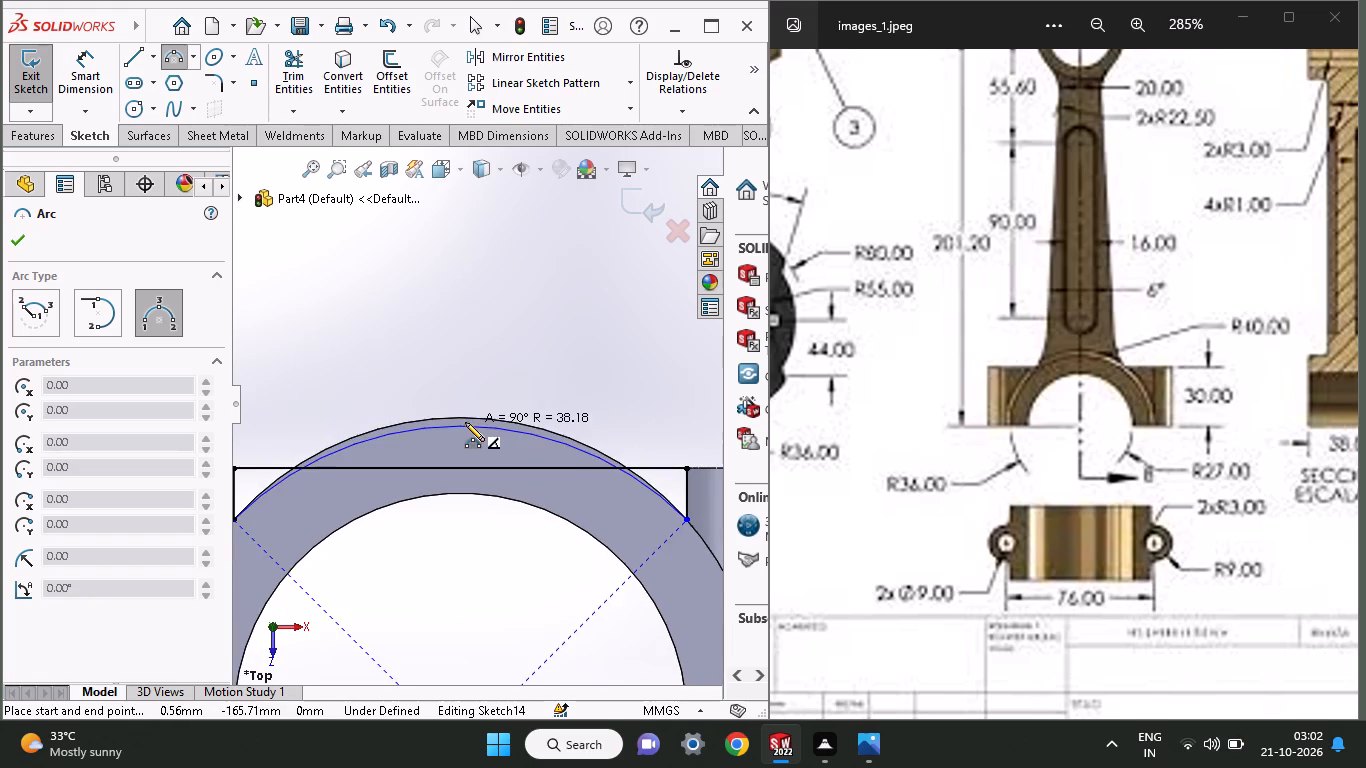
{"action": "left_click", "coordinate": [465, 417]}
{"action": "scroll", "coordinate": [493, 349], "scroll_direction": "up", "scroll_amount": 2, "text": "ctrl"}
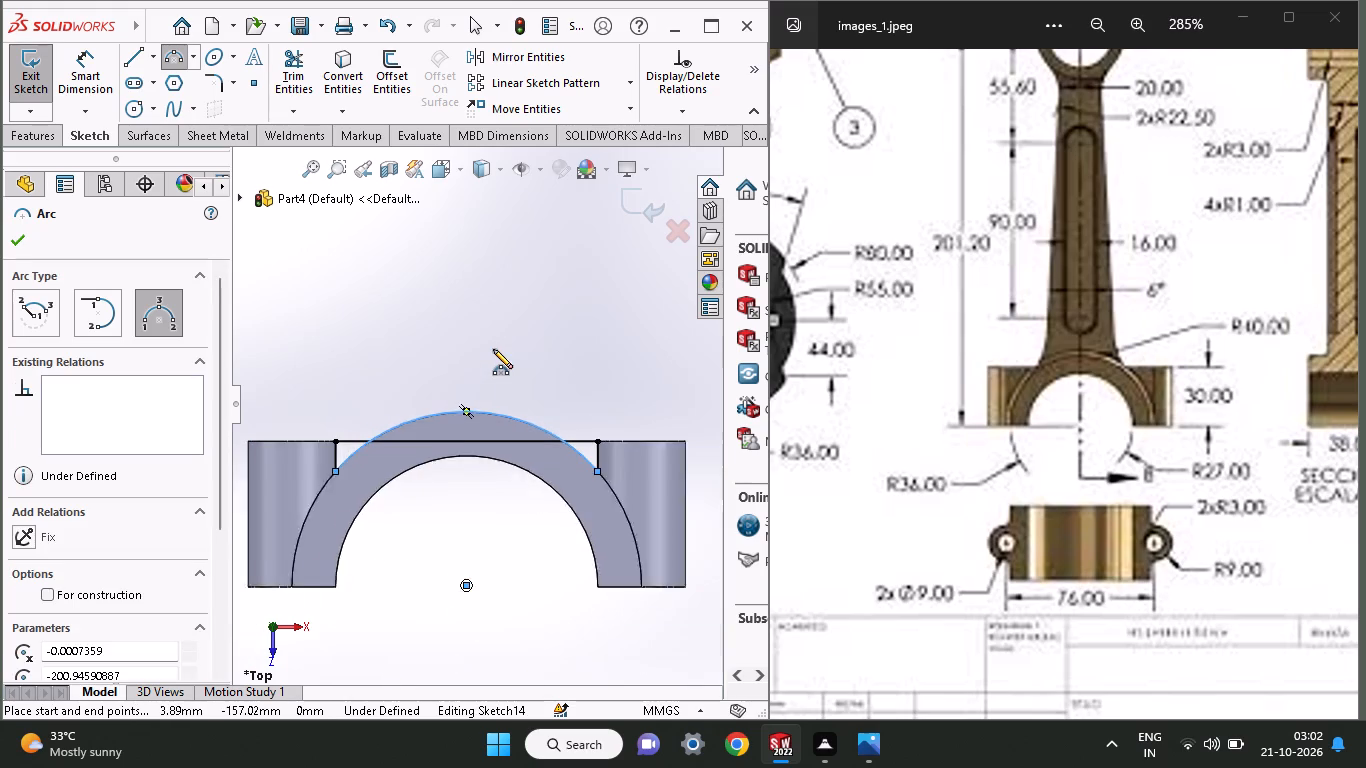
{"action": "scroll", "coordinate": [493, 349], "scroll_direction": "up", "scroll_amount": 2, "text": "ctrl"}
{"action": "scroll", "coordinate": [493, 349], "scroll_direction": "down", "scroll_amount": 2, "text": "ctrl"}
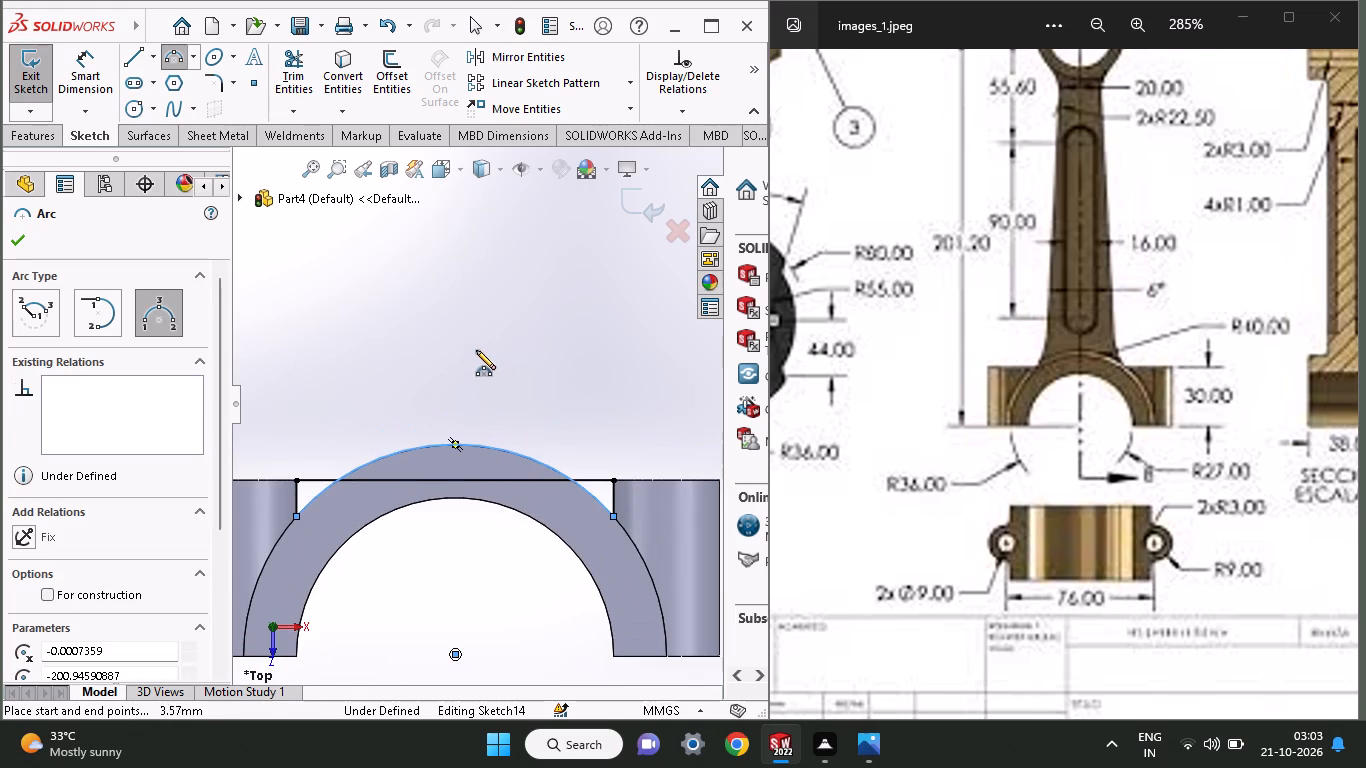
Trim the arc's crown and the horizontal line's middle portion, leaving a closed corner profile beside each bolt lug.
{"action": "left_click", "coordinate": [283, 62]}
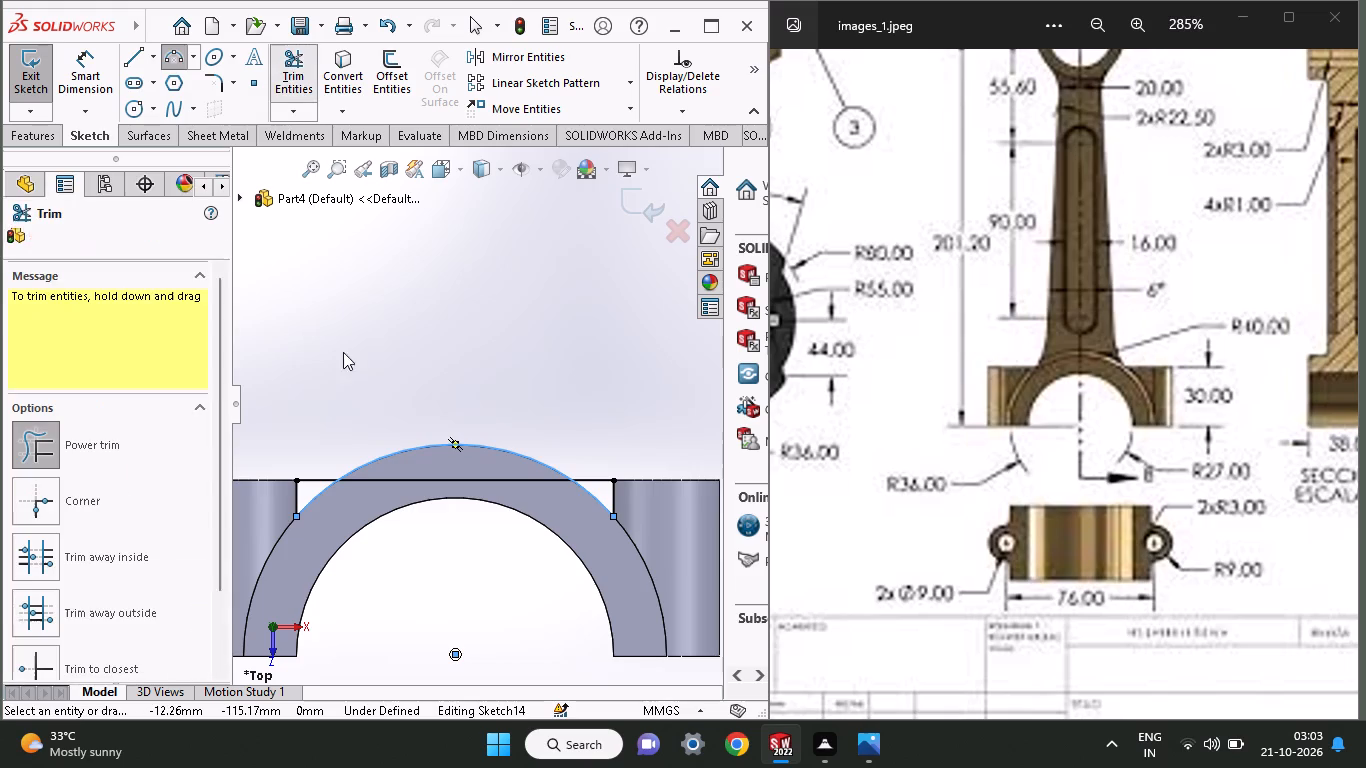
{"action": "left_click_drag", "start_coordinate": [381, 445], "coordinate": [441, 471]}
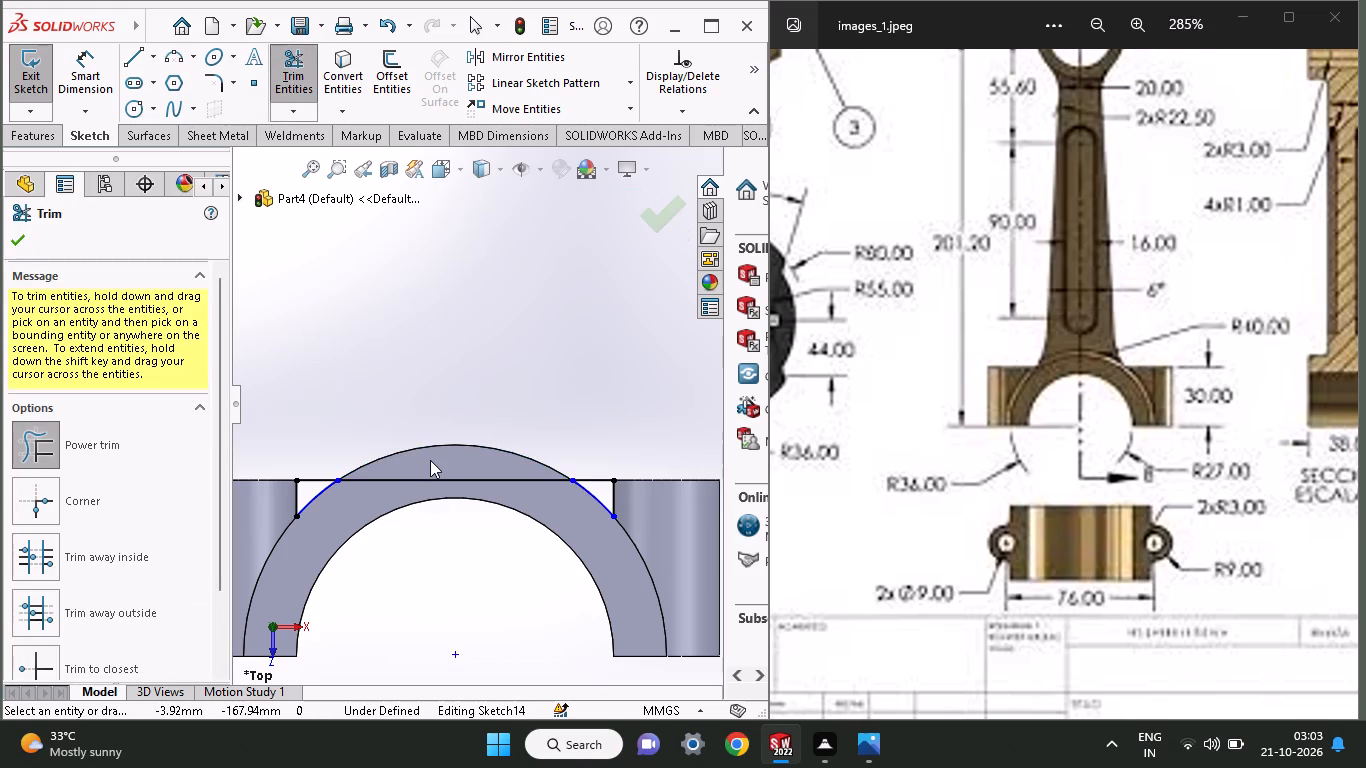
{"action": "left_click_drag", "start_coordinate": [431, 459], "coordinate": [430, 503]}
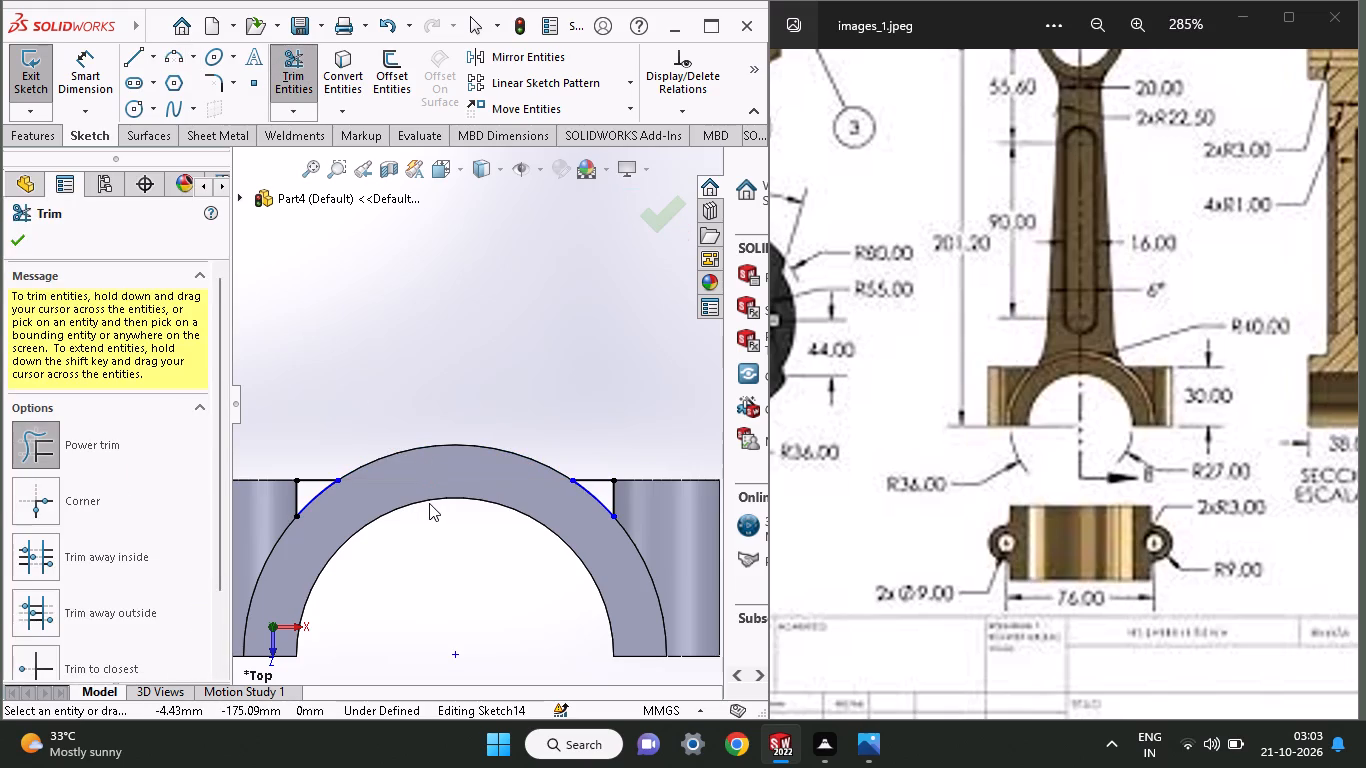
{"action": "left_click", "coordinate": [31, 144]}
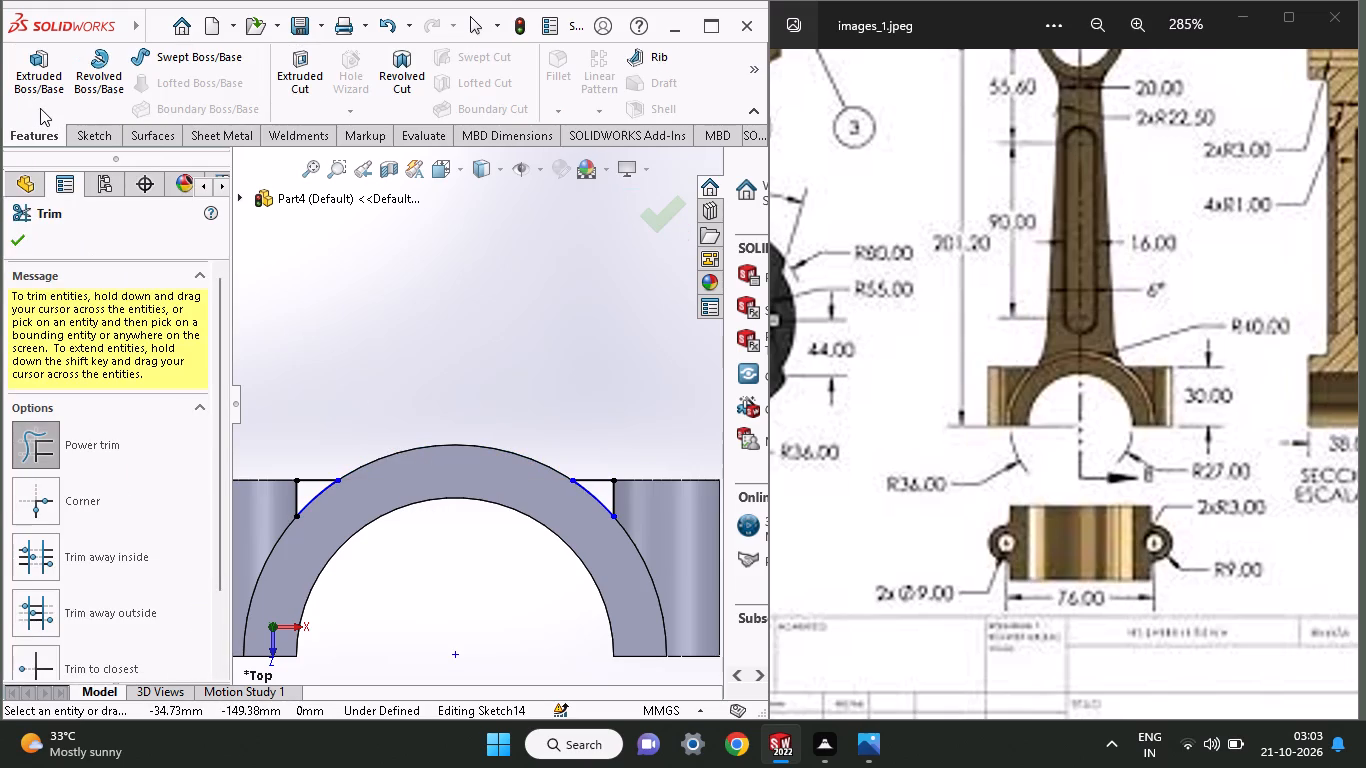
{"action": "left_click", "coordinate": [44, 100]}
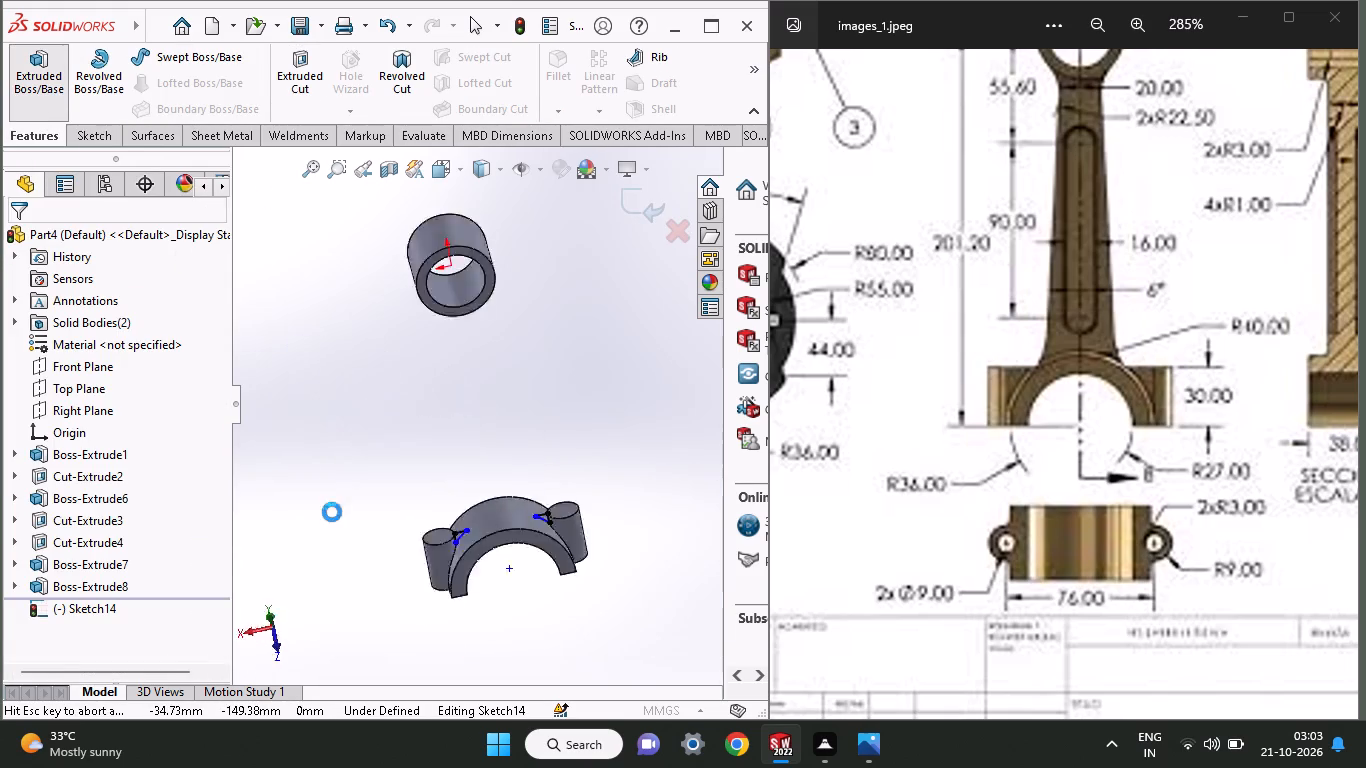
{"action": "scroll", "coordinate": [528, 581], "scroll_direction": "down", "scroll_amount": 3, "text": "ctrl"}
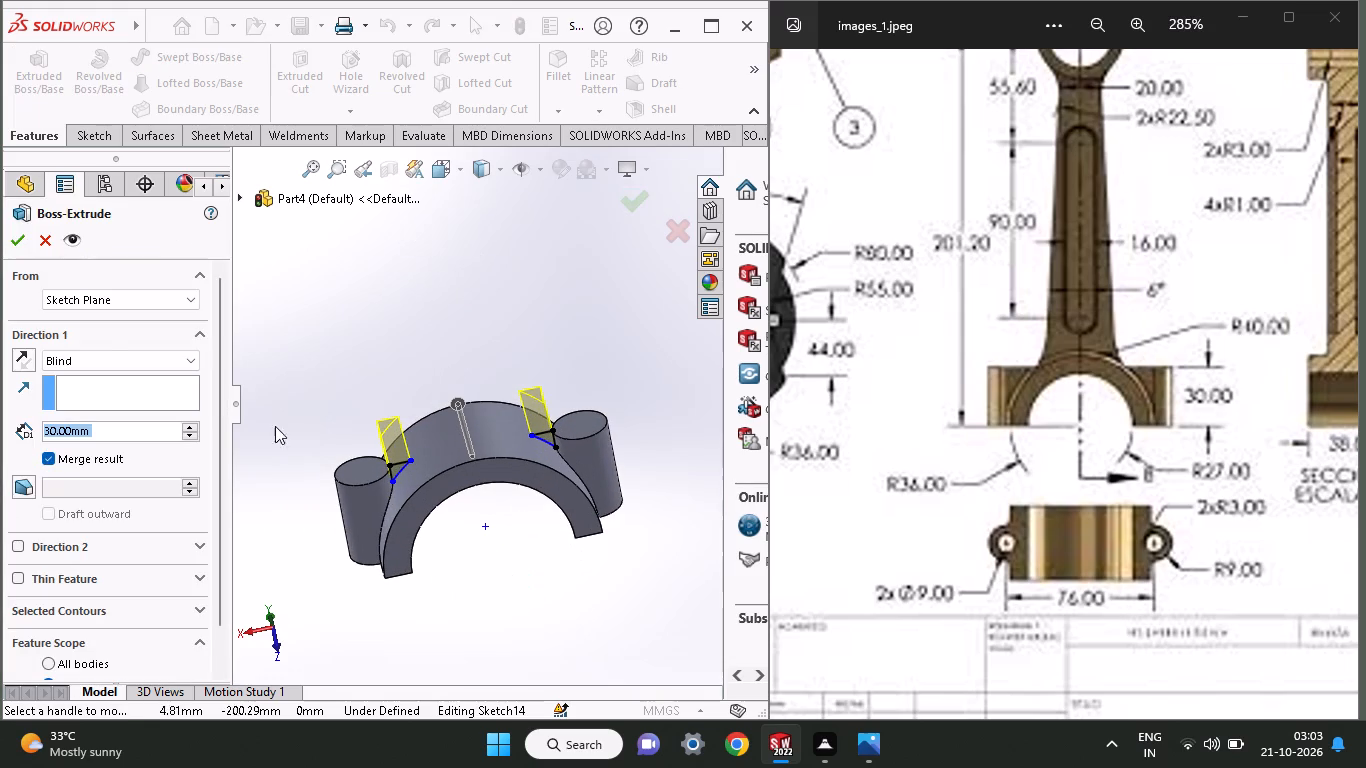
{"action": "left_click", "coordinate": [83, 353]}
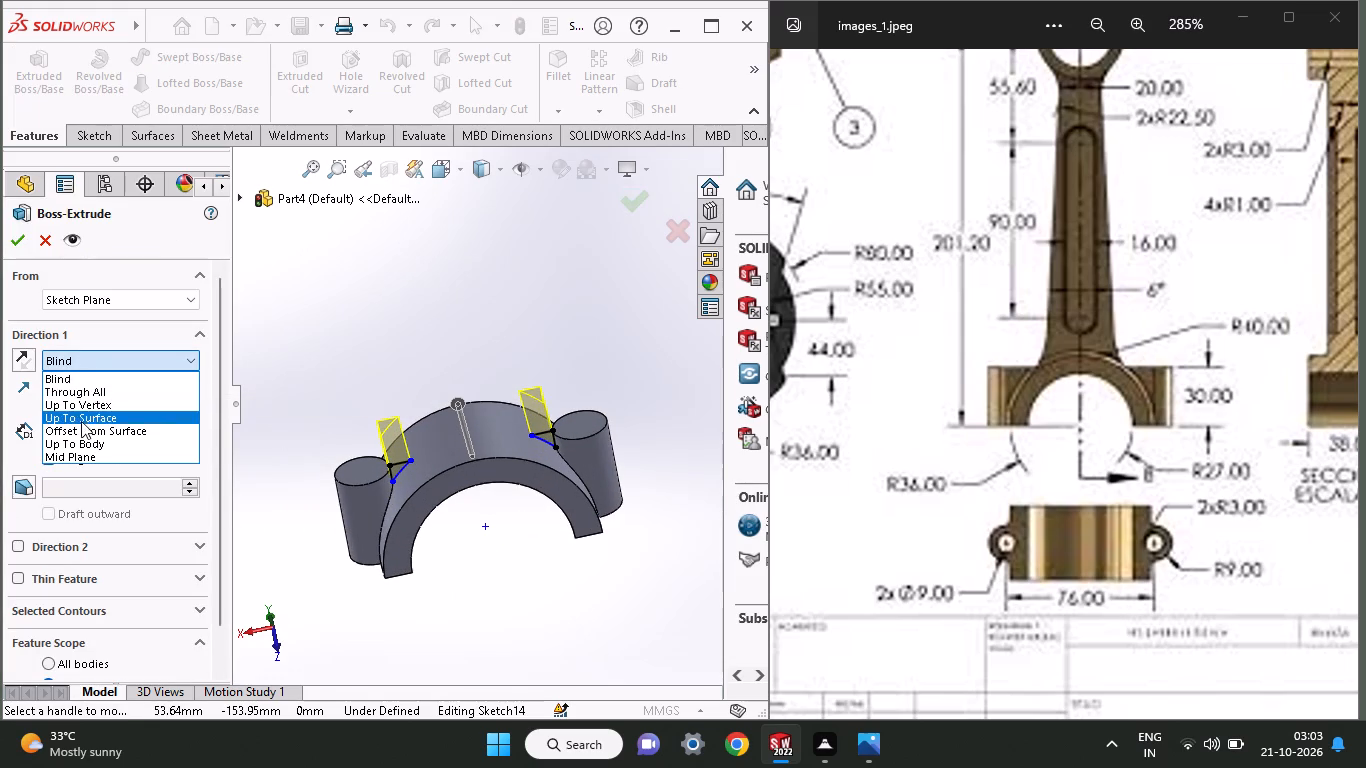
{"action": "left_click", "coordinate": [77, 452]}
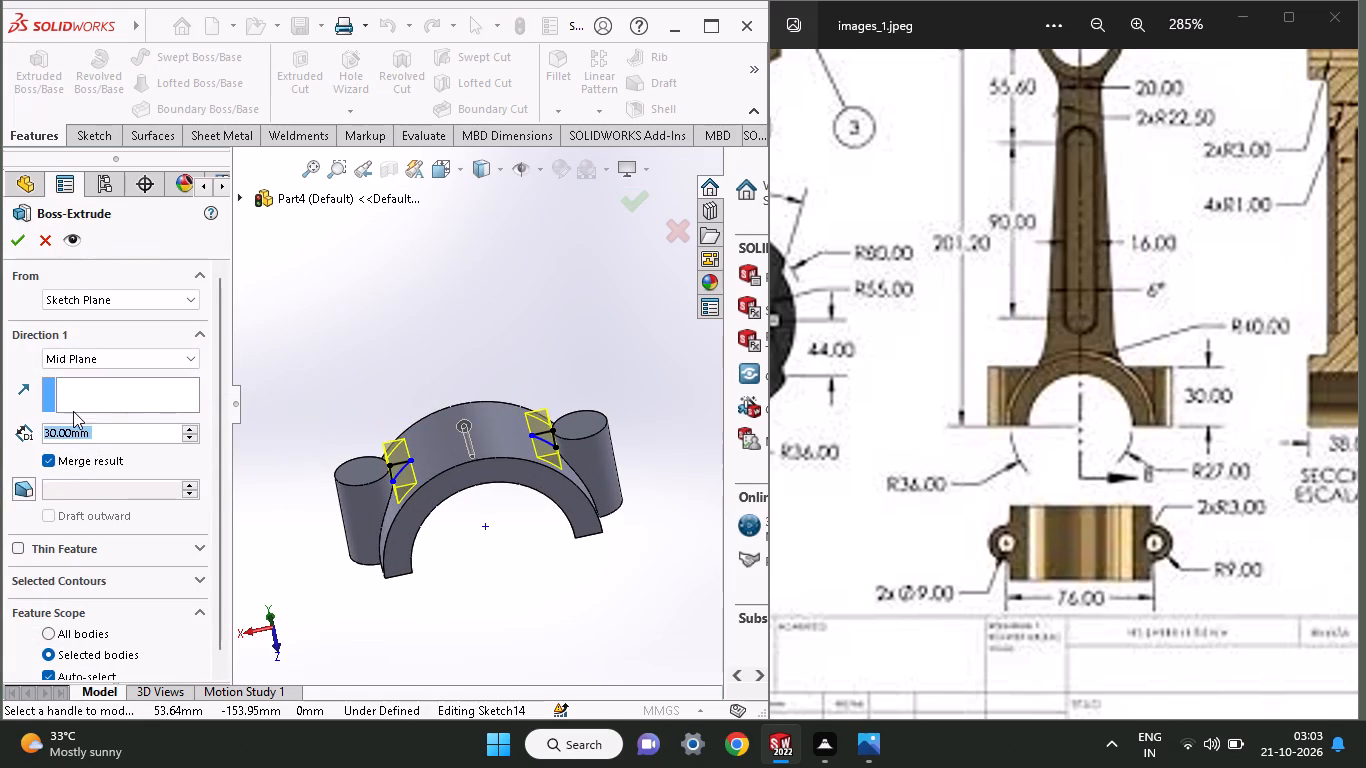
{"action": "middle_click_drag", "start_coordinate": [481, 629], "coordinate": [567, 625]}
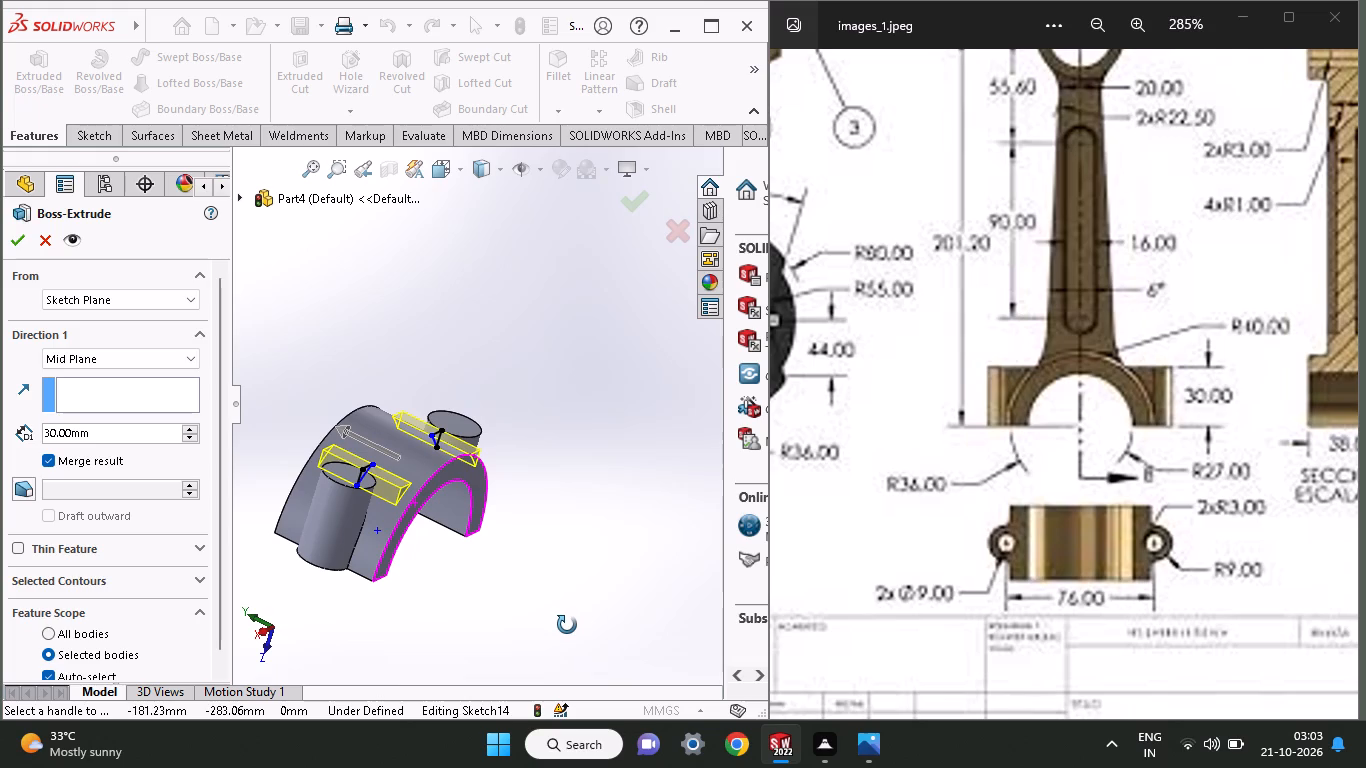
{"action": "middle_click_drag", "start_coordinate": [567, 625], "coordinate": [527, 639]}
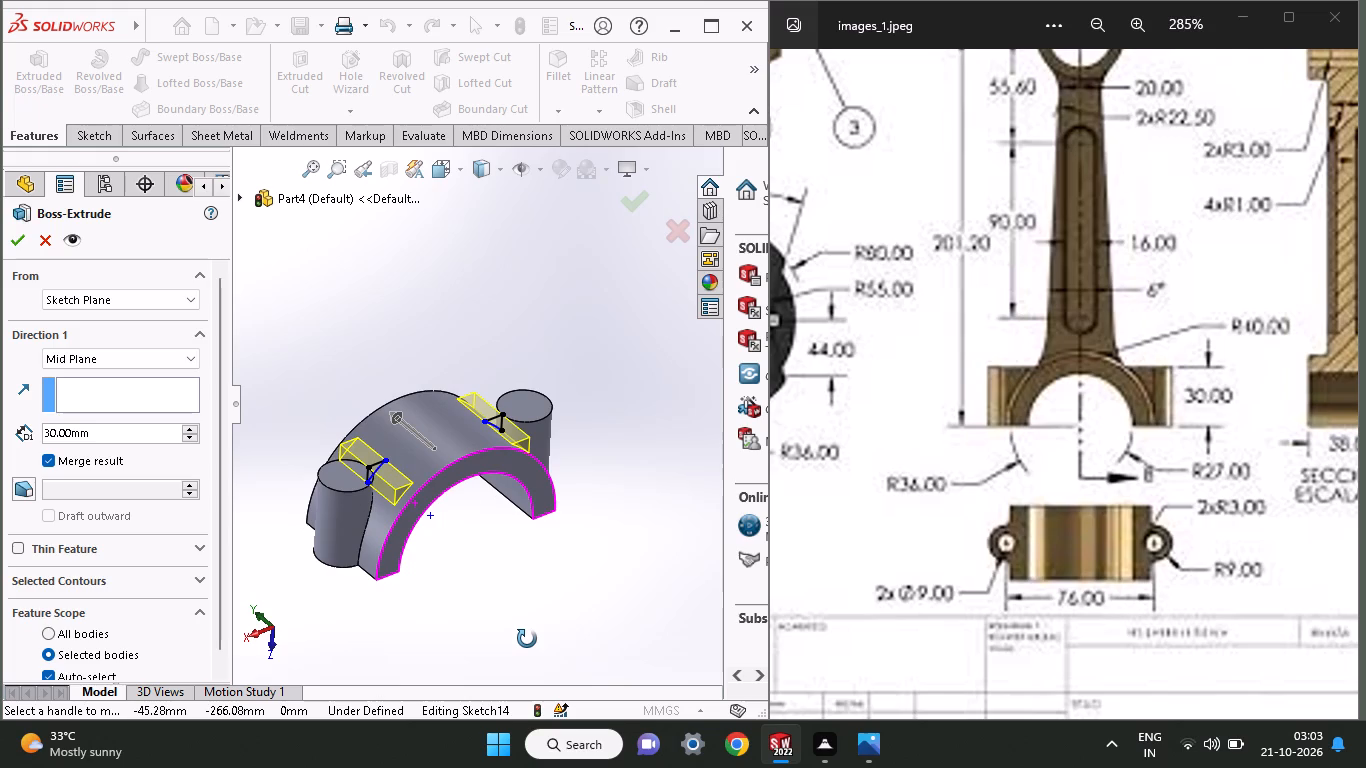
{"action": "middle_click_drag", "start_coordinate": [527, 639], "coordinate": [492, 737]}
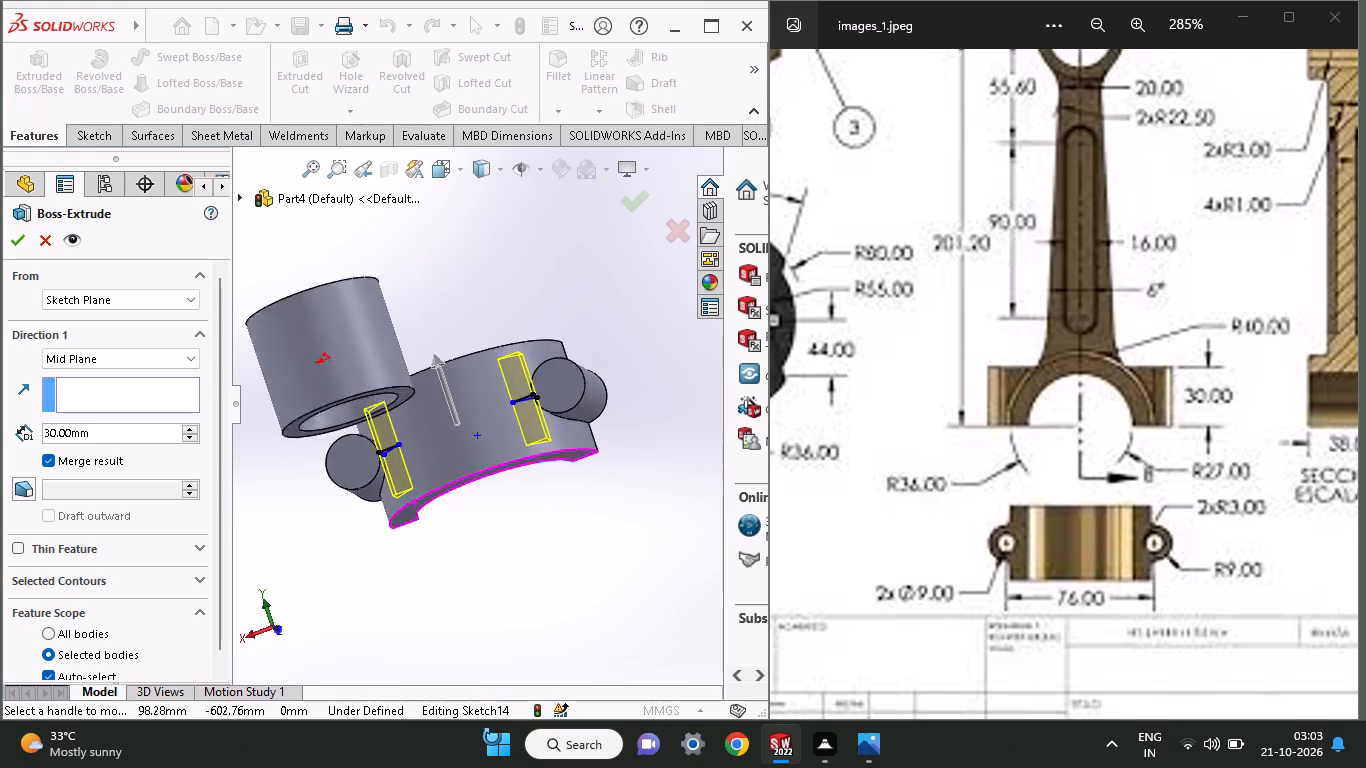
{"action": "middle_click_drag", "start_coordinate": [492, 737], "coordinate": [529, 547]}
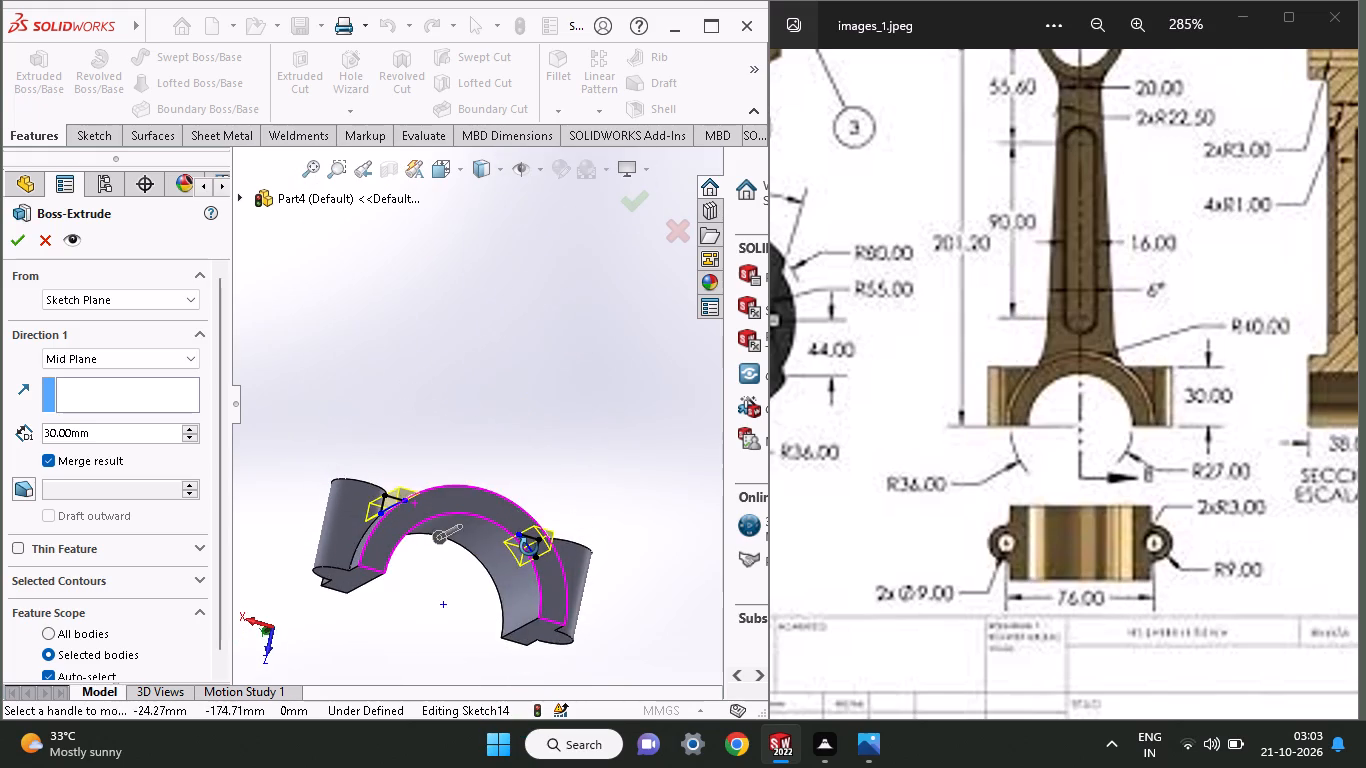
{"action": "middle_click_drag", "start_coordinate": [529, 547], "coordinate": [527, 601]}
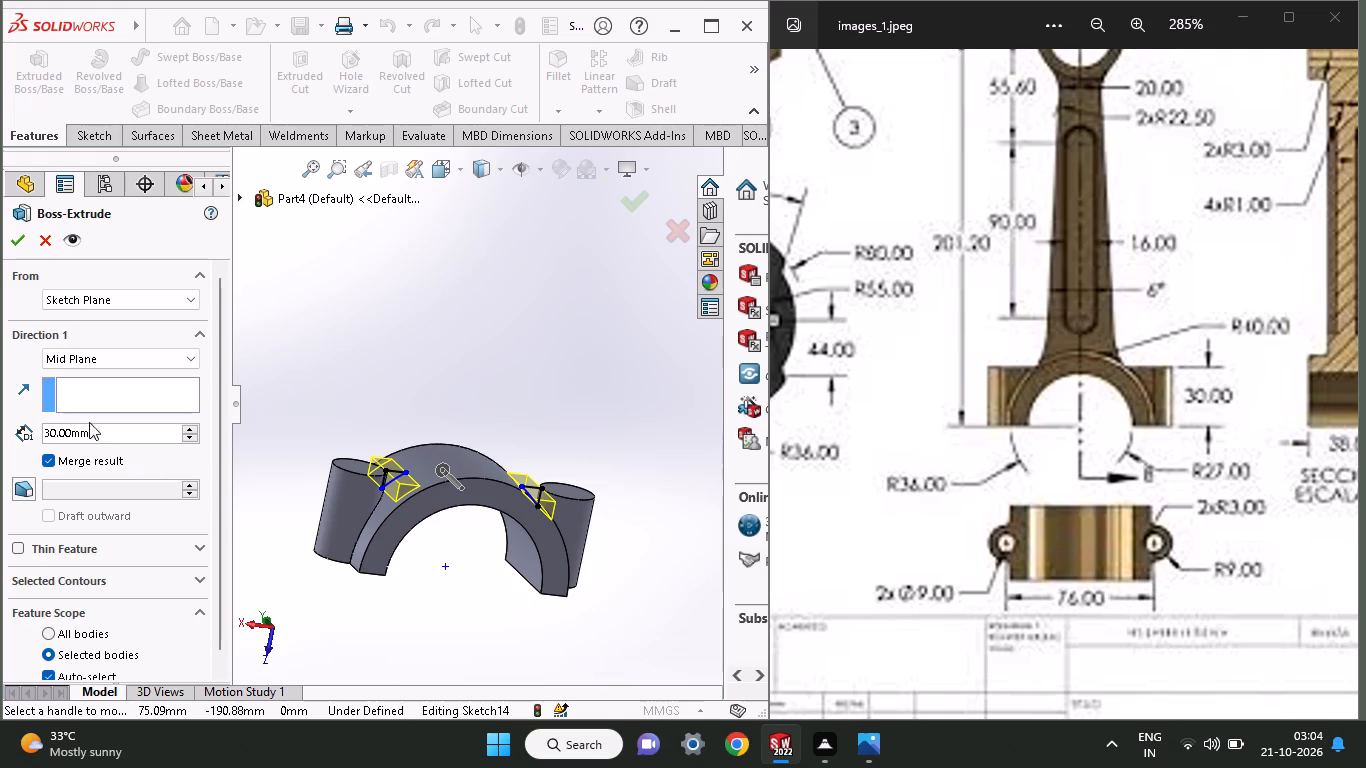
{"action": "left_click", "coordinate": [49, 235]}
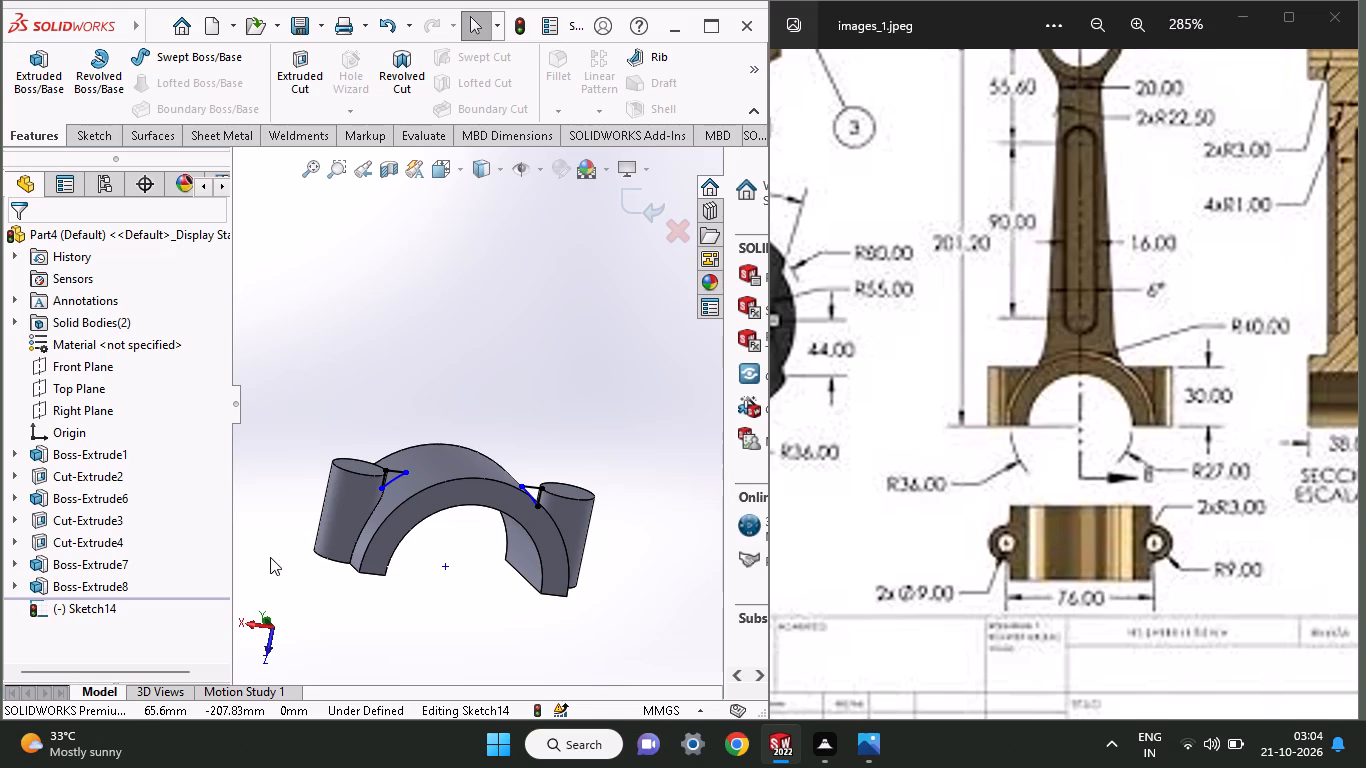
Delete all the sketched lines and arcs of the two corner profiles between the bolt lugs and half ring.
{"action": "left_click_drag", "start_coordinate": [665, 553], "coordinate": [327, 449]}
{"action": "right_click", "coordinate": [327, 449]}
{"action": "left_click", "coordinate": [348, 664]}
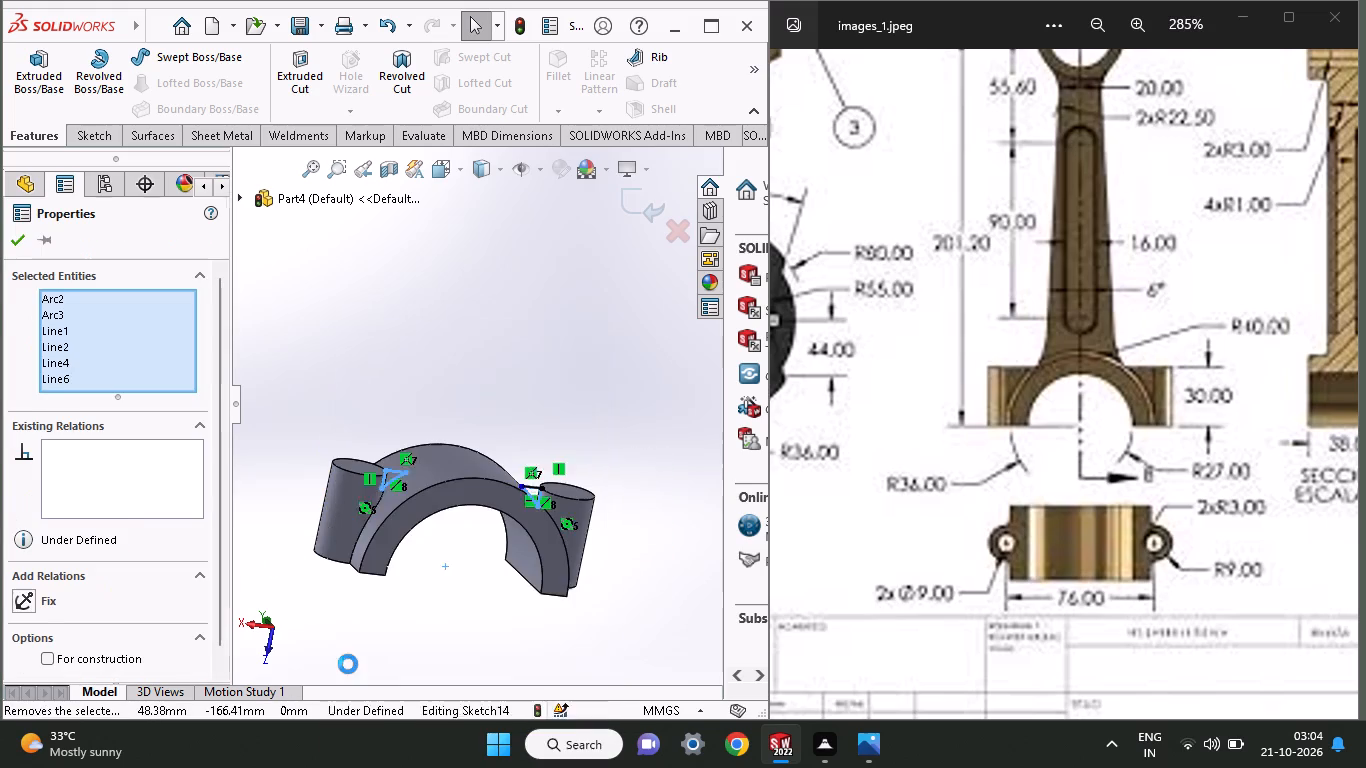
{"action": "middle_click", "coordinate": [500, 377]}
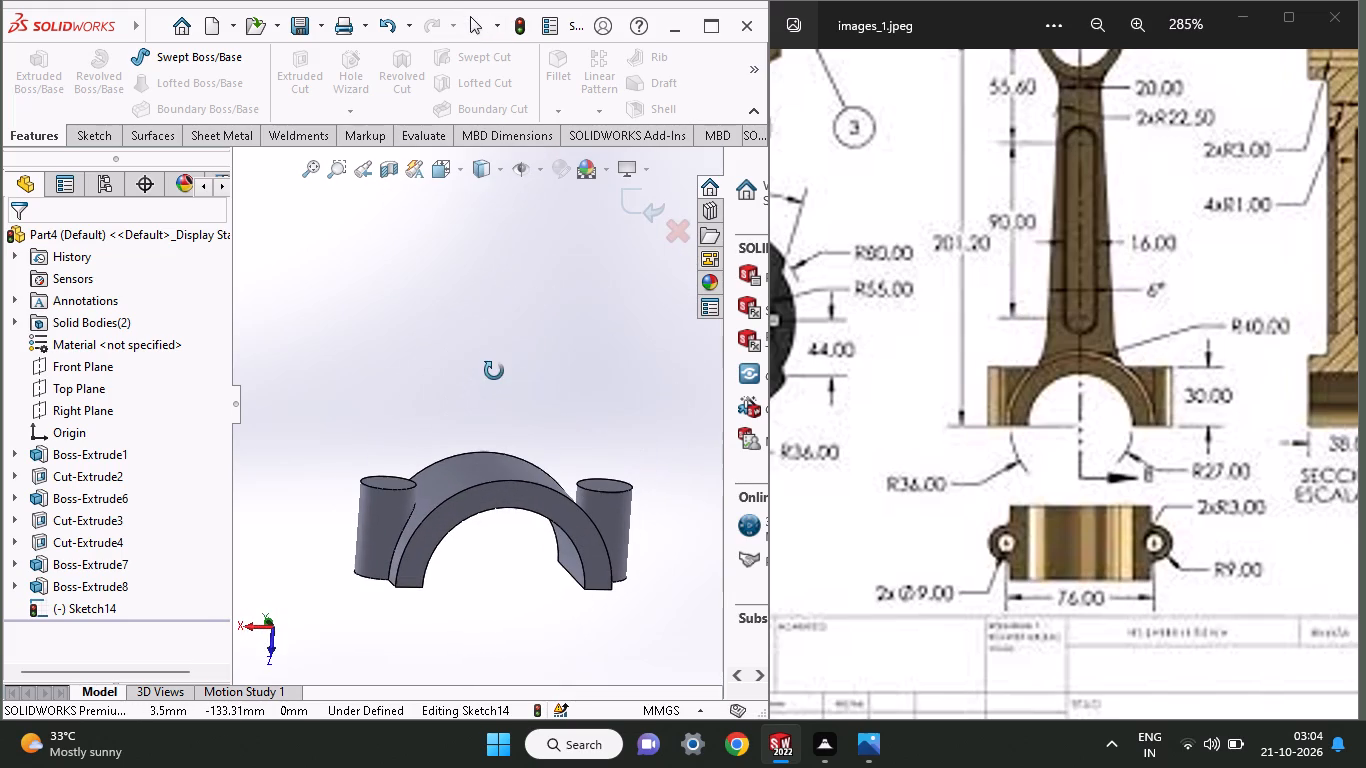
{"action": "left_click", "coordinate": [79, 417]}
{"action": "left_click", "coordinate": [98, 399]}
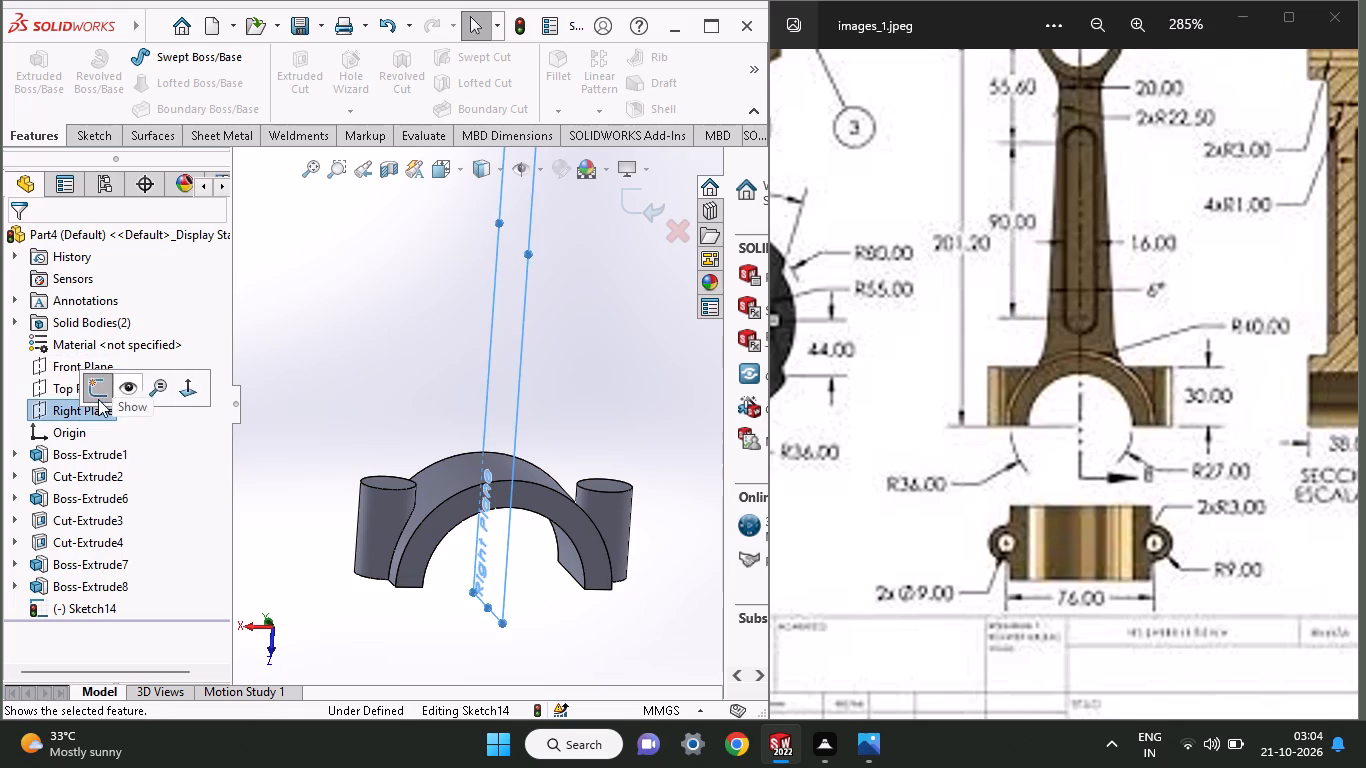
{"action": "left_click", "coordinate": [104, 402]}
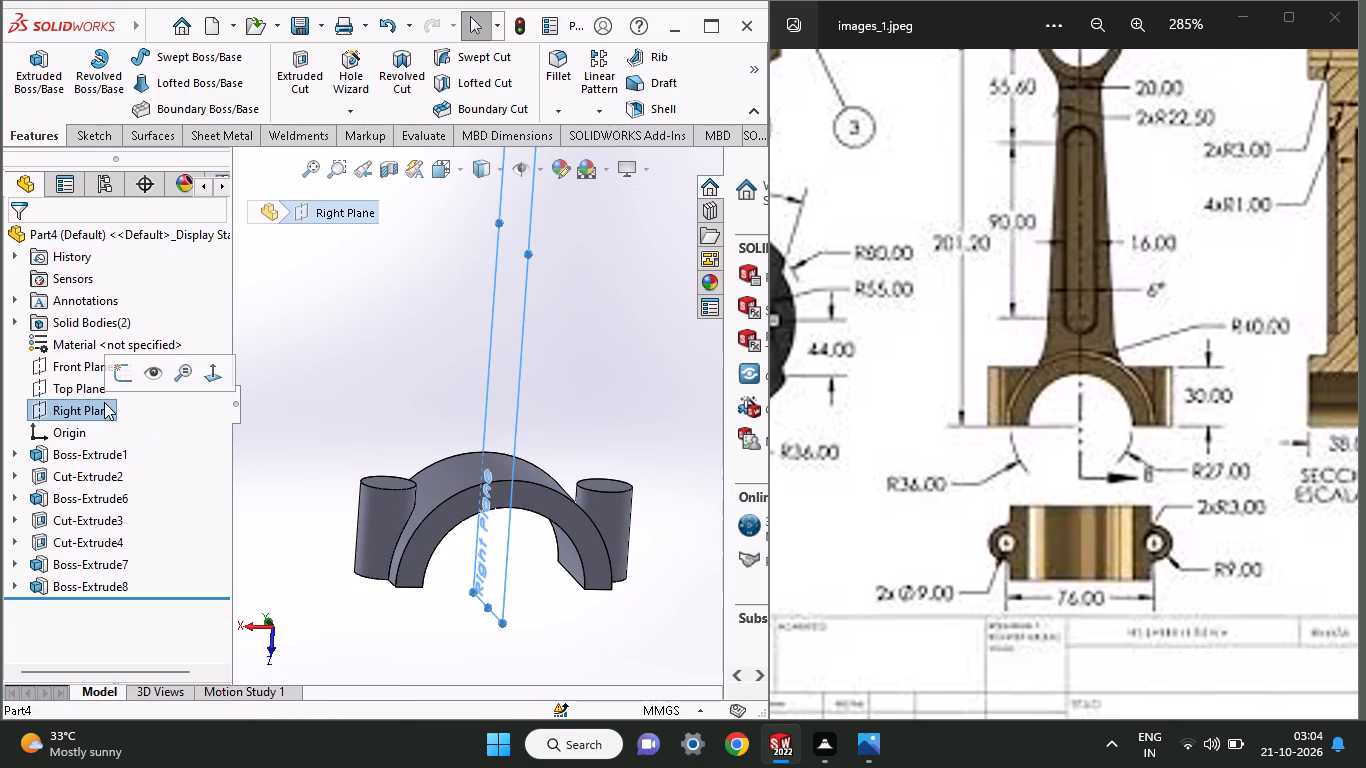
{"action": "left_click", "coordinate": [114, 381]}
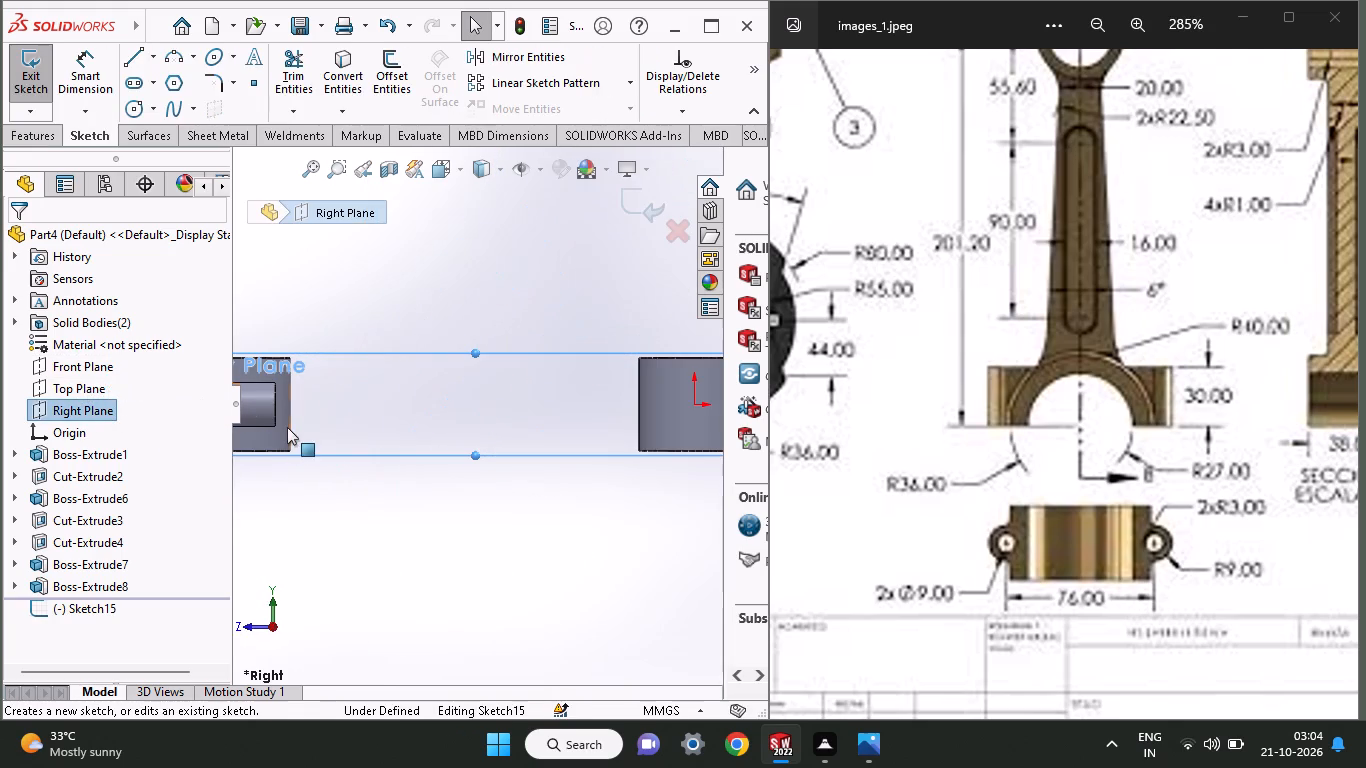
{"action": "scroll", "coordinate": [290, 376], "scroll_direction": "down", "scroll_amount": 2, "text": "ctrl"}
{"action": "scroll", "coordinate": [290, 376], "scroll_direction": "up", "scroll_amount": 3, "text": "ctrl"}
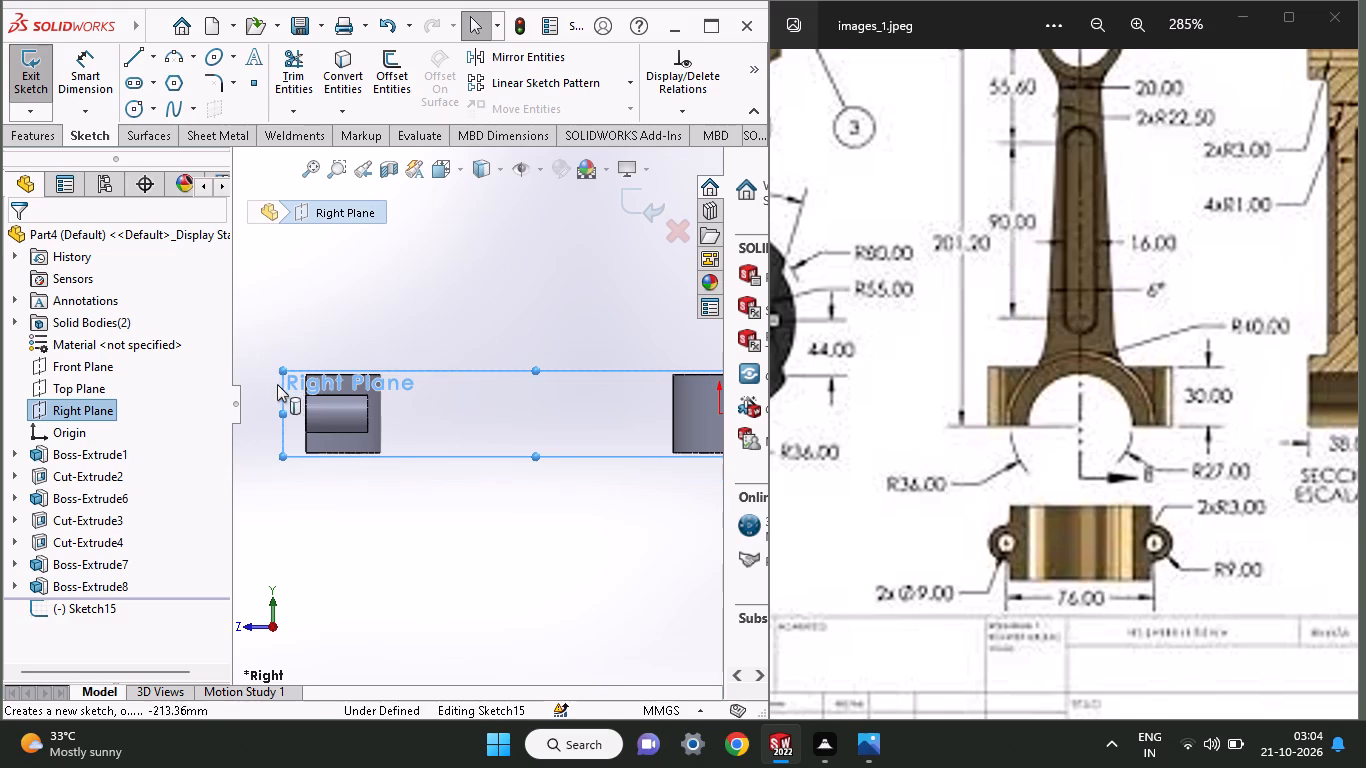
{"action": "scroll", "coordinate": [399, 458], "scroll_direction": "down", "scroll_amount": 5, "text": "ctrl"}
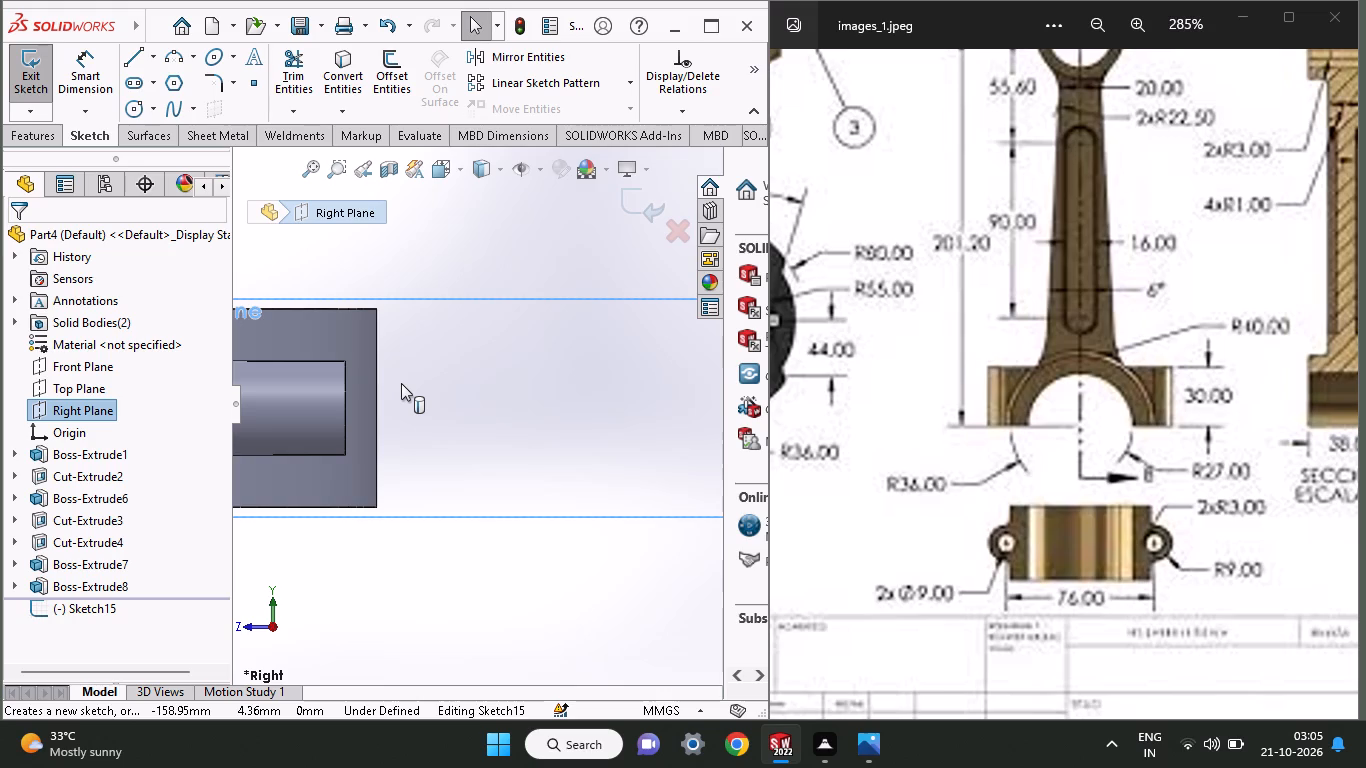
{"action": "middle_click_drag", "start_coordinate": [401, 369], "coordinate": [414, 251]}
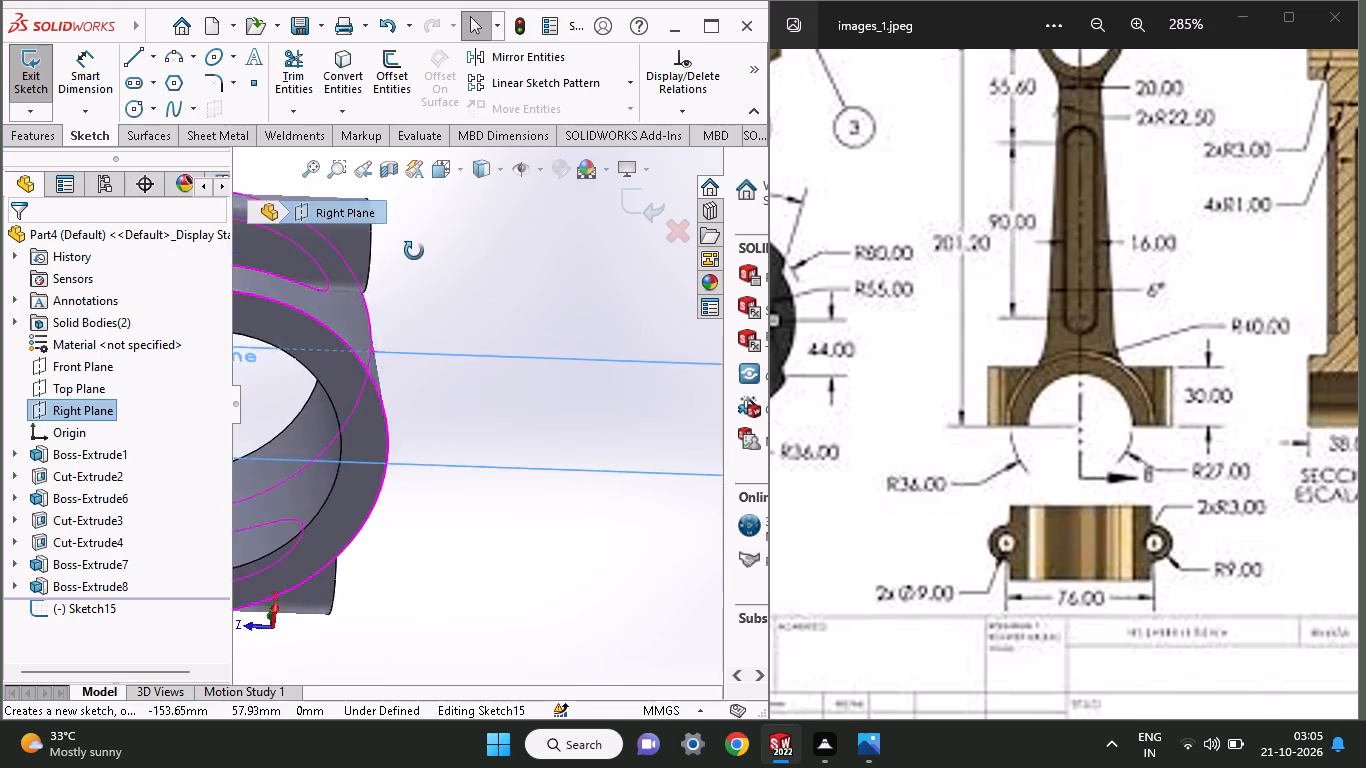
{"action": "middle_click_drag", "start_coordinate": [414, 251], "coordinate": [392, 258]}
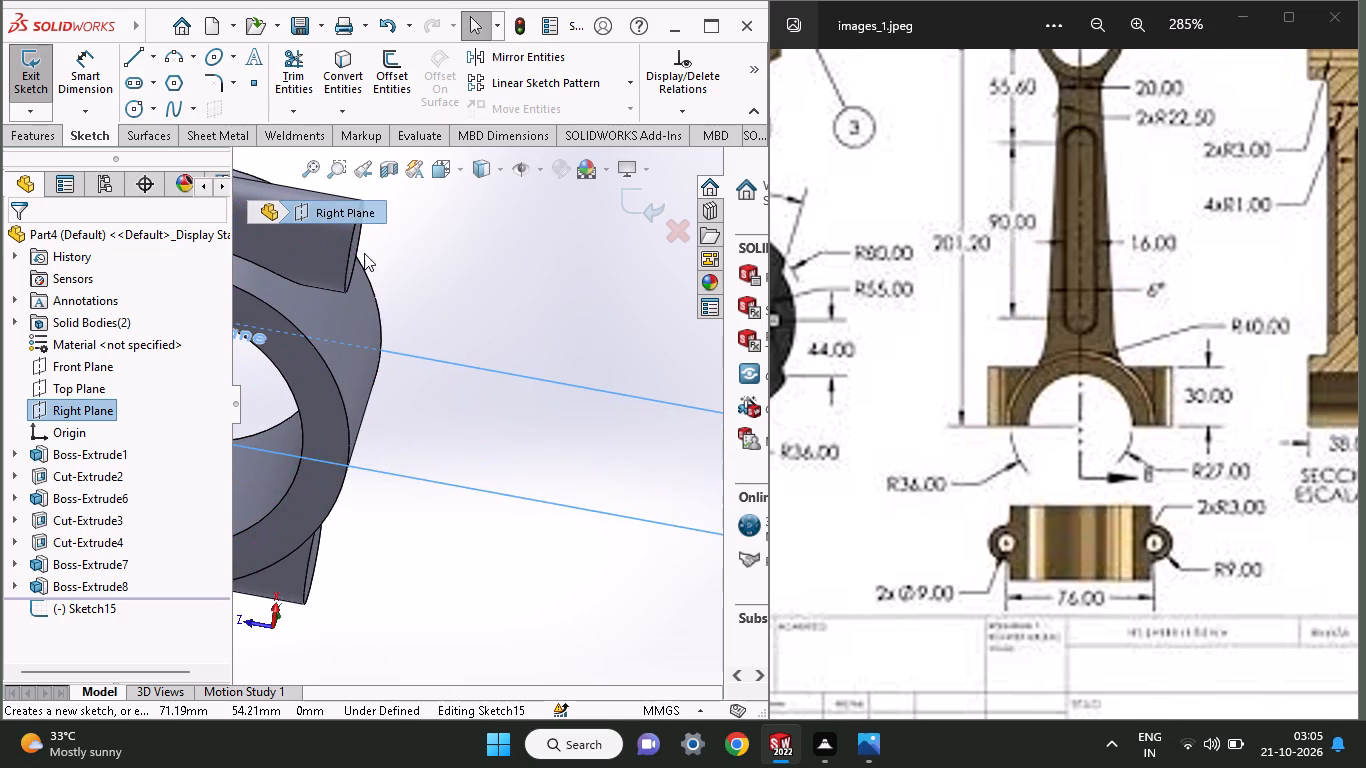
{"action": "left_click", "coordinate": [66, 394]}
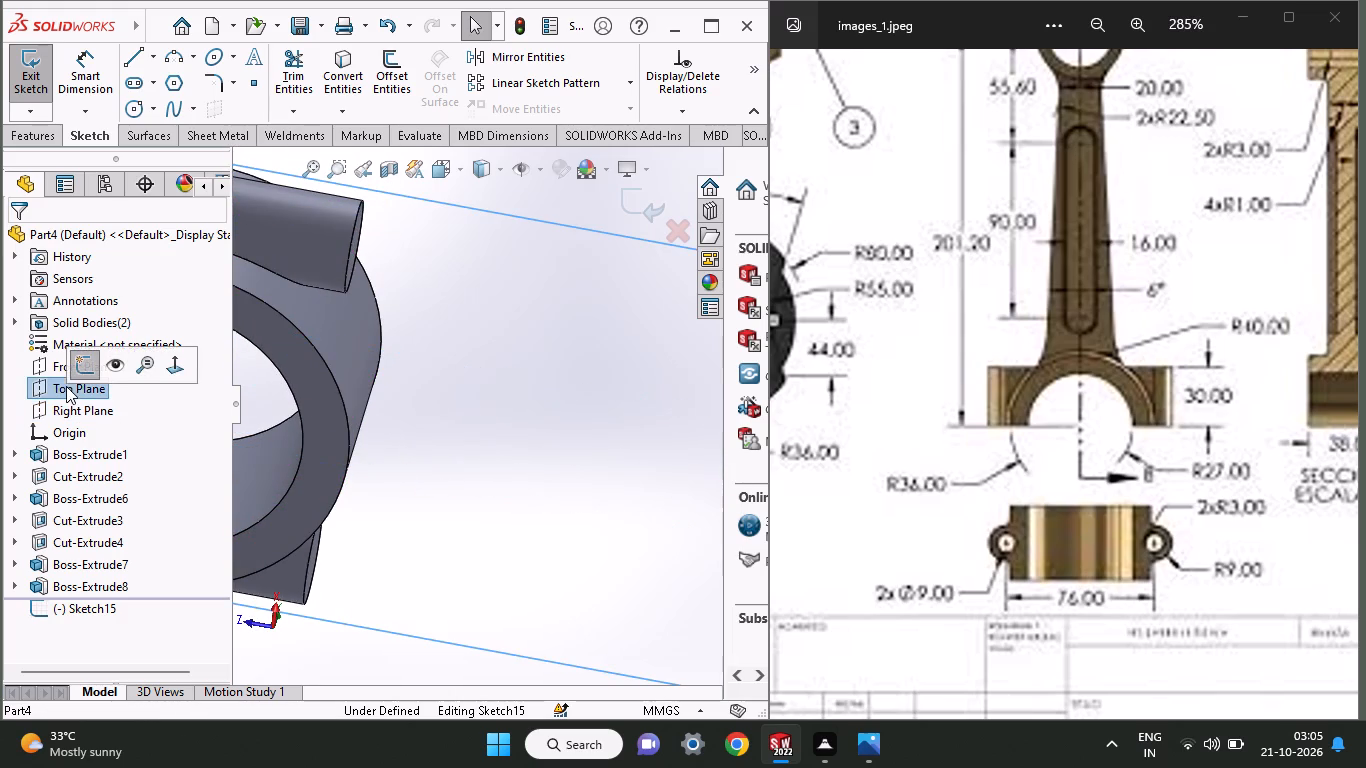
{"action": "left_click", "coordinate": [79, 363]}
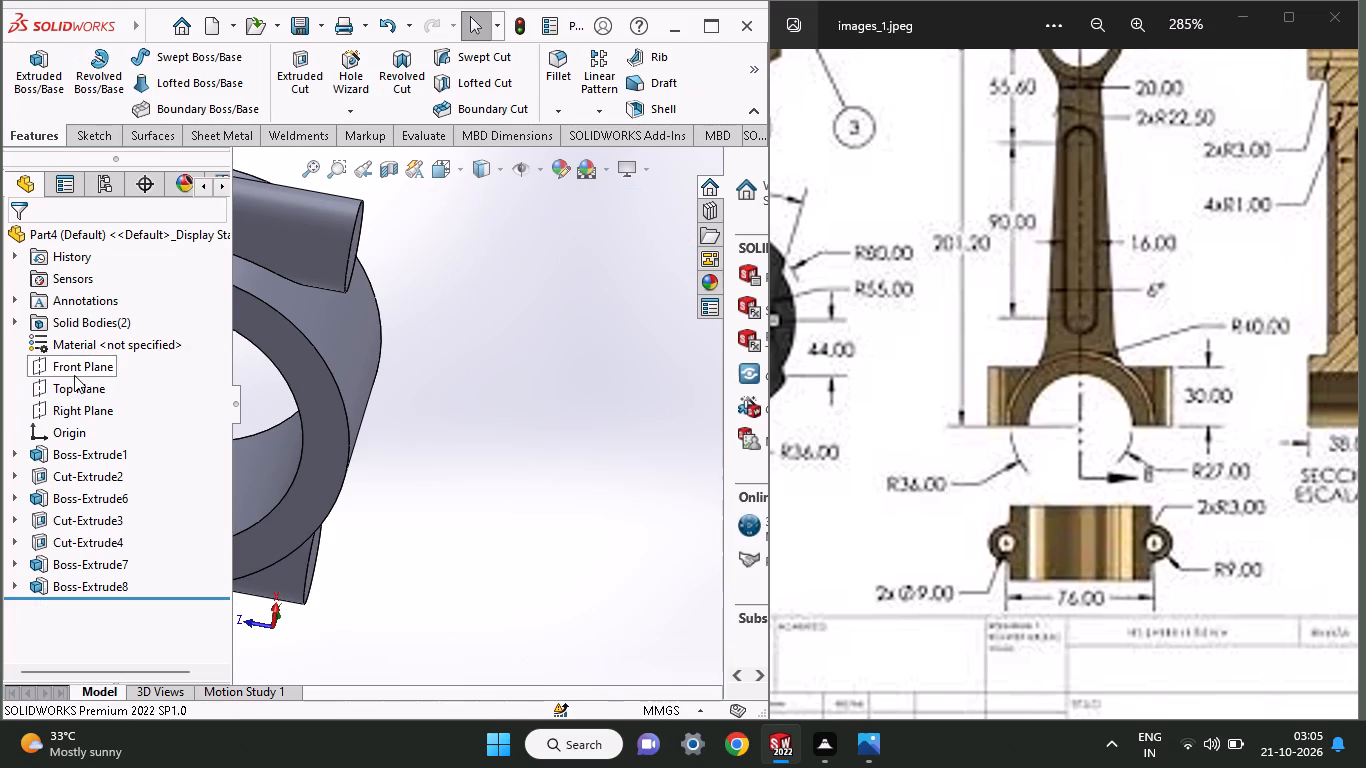
Sketch a 90 x 30 mm corner rectangle on the Top Plane, spanning the outer corners of the two bolt lugs.
{"action": "left_click", "coordinate": [72, 393]}
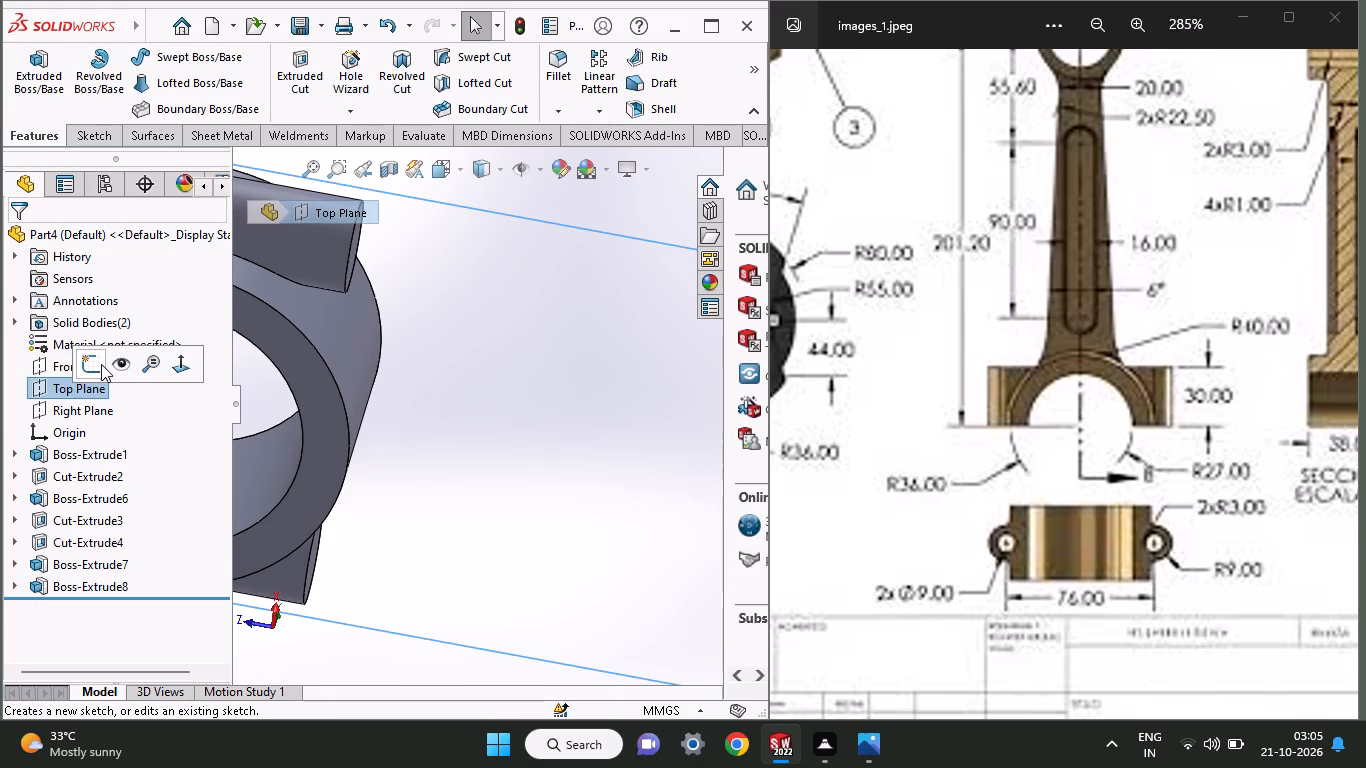
{"action": "left_click", "coordinate": [101, 364]}
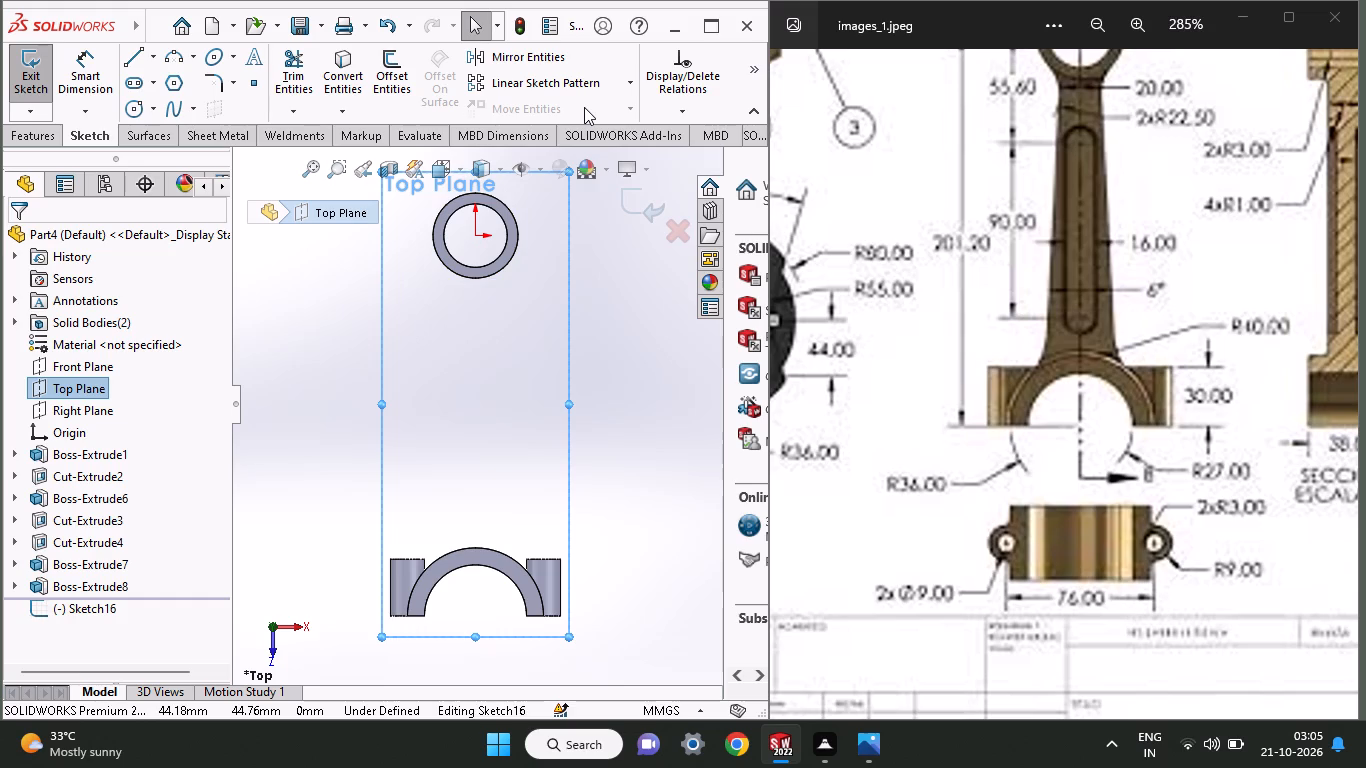
{"action": "left_click", "coordinate": [745, 76]}
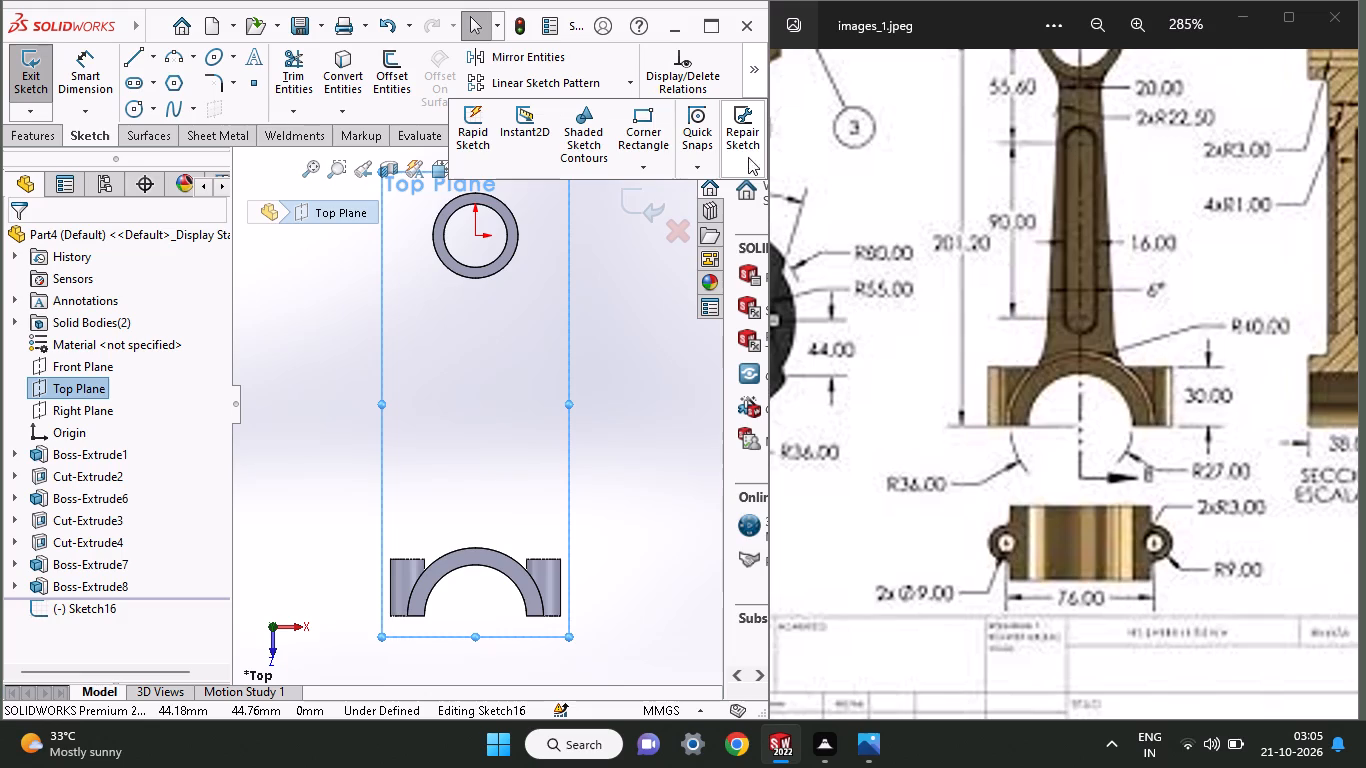
{"action": "left_click", "coordinate": [636, 113]}
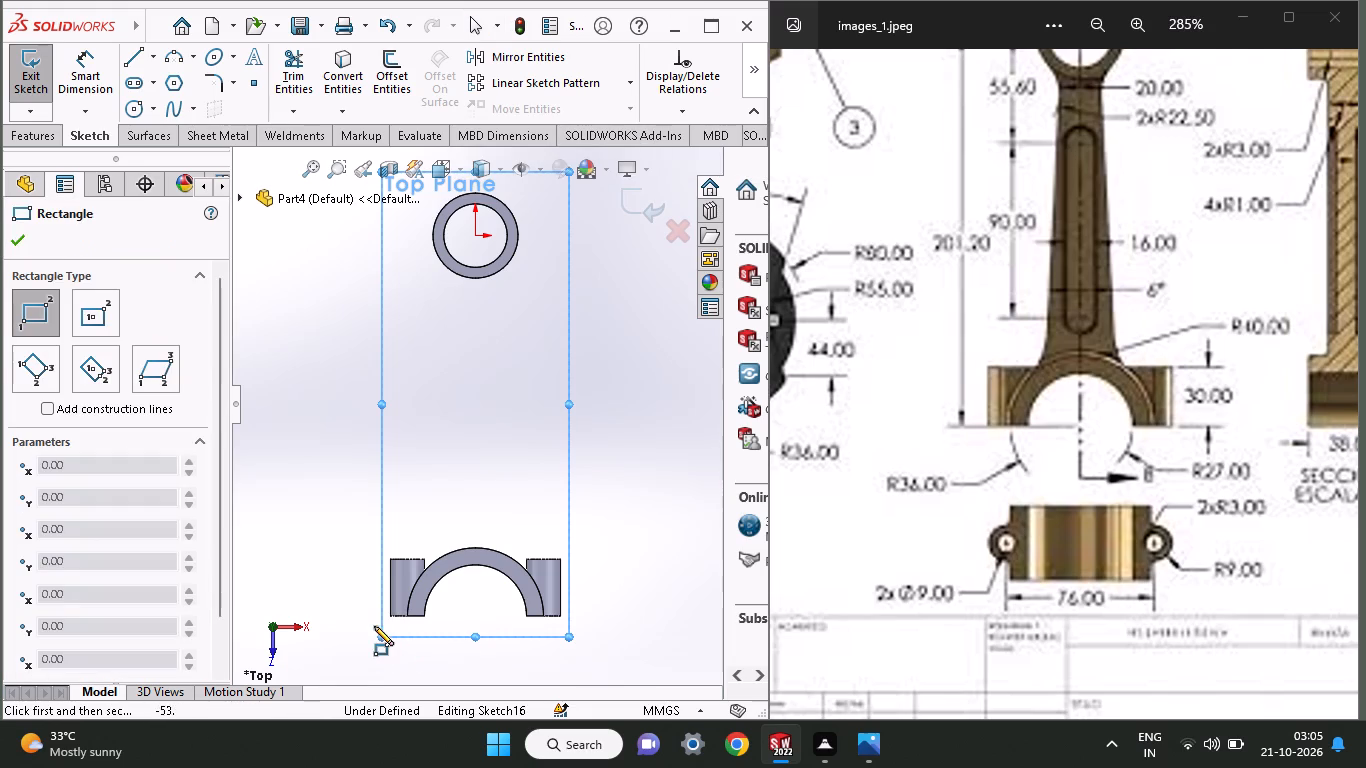
{"action": "left_click", "coordinate": [388, 615]}
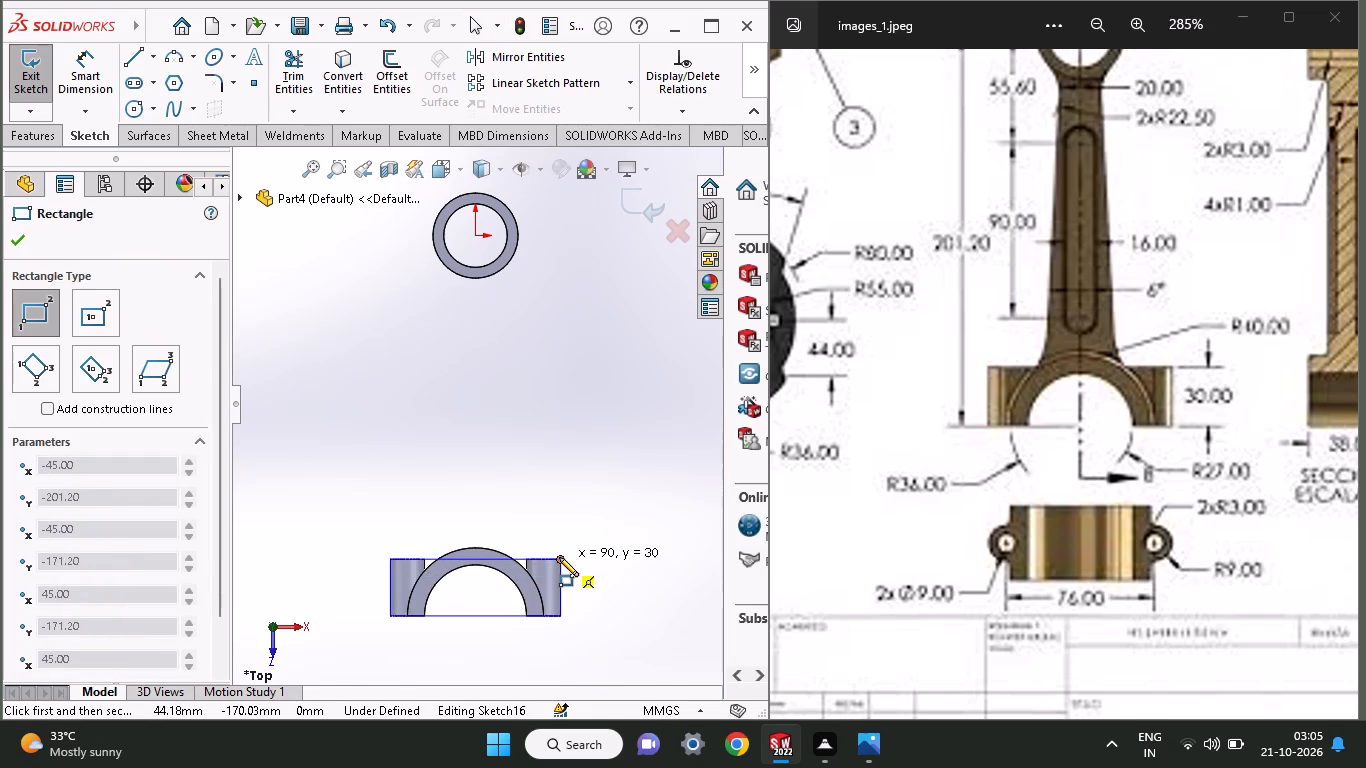
{"action": "left_click", "coordinate": [559, 557]}
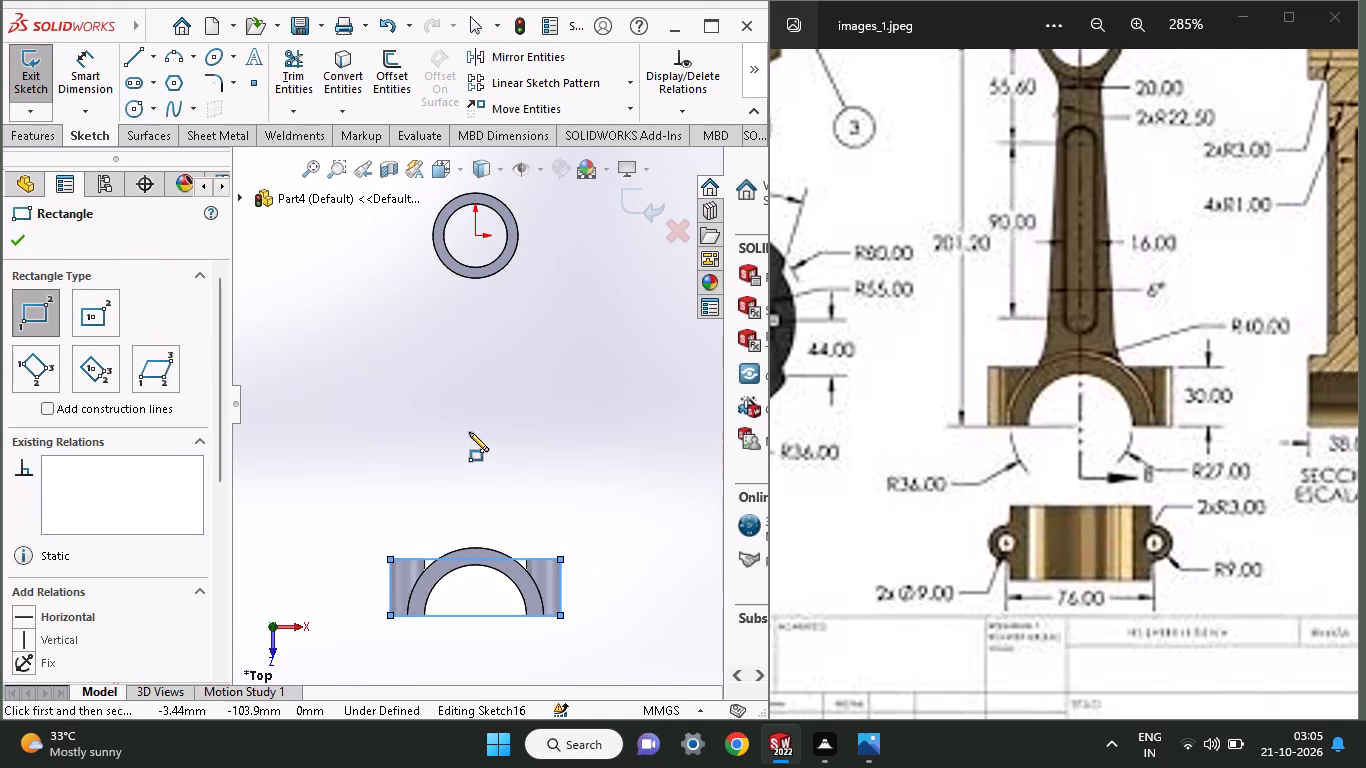
{"action": "right_click", "coordinate": [469, 430]}
{"action": "left_click", "coordinate": [572, 452]}
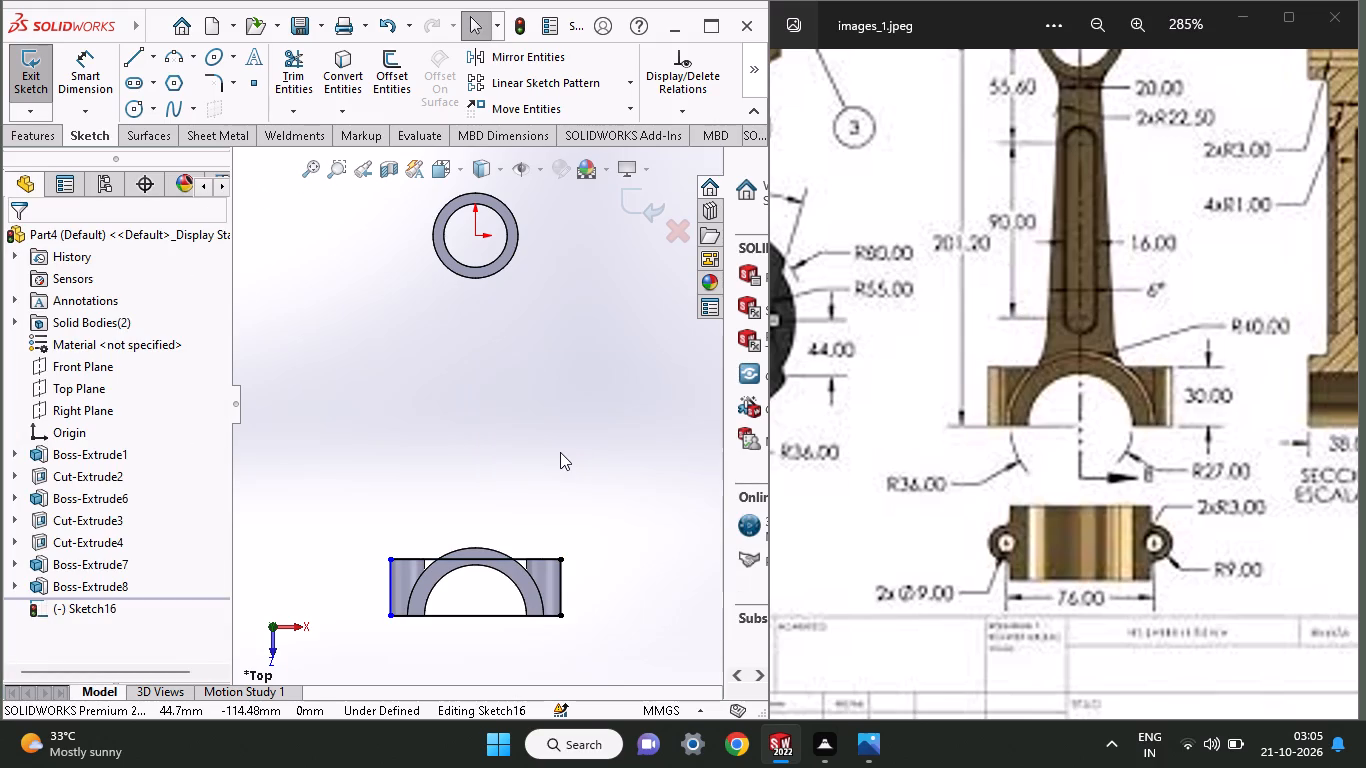
Extrude the rectangle 38 mm about the mid plane, merged with the large end.
{"action": "left_click", "coordinate": [38, 129]}
{"action": "left_click", "coordinate": [52, 86]}
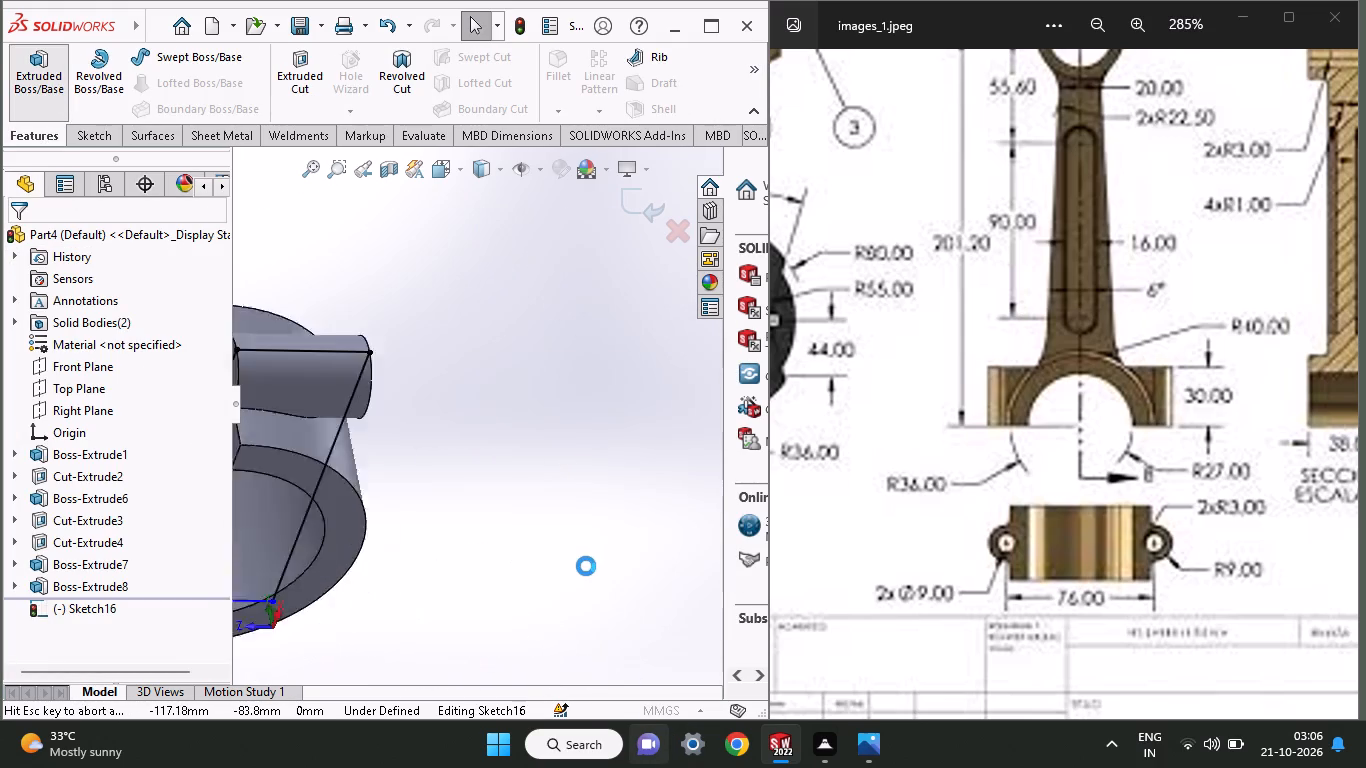
{"action": "middle_click_drag", "start_coordinate": [401, 258], "coordinate": [390, 315]}
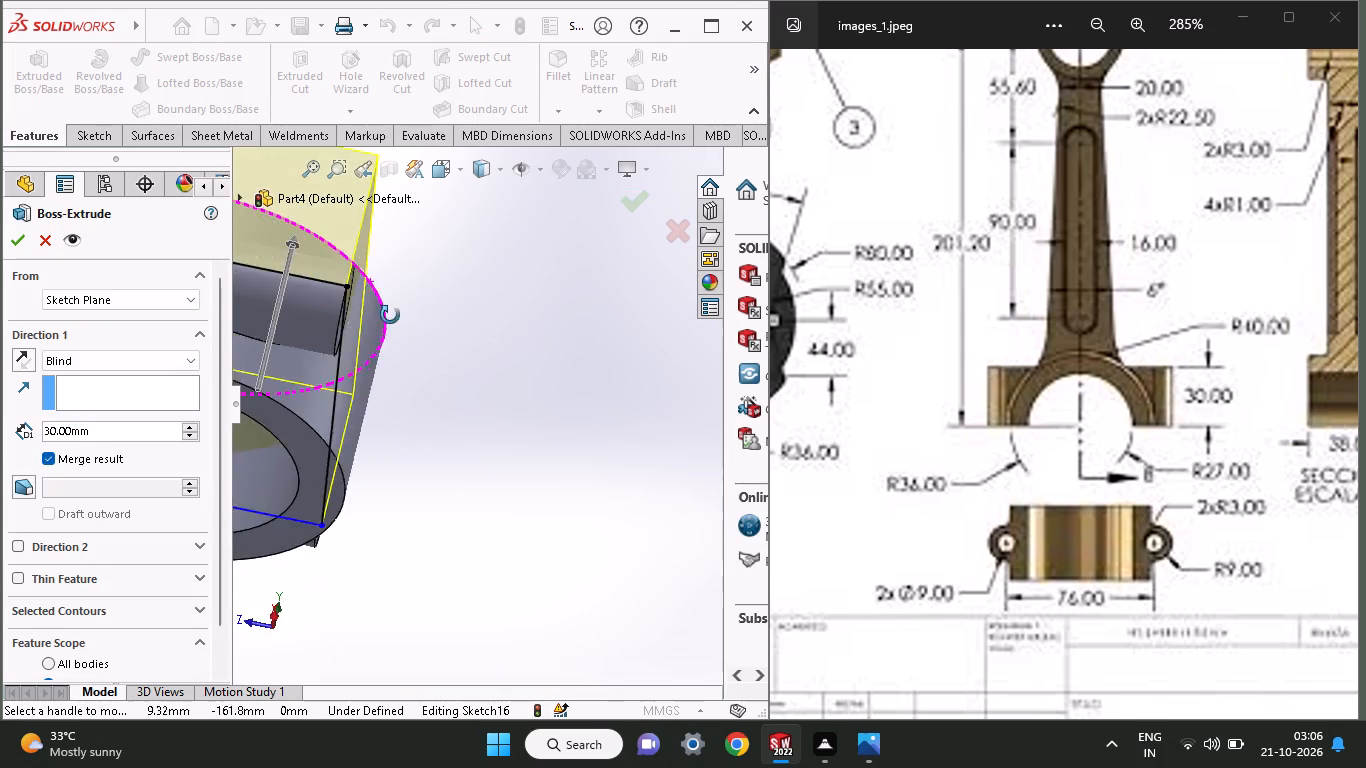
{"action": "middle_click_drag", "start_coordinate": [390, 315], "coordinate": [210, 348]}
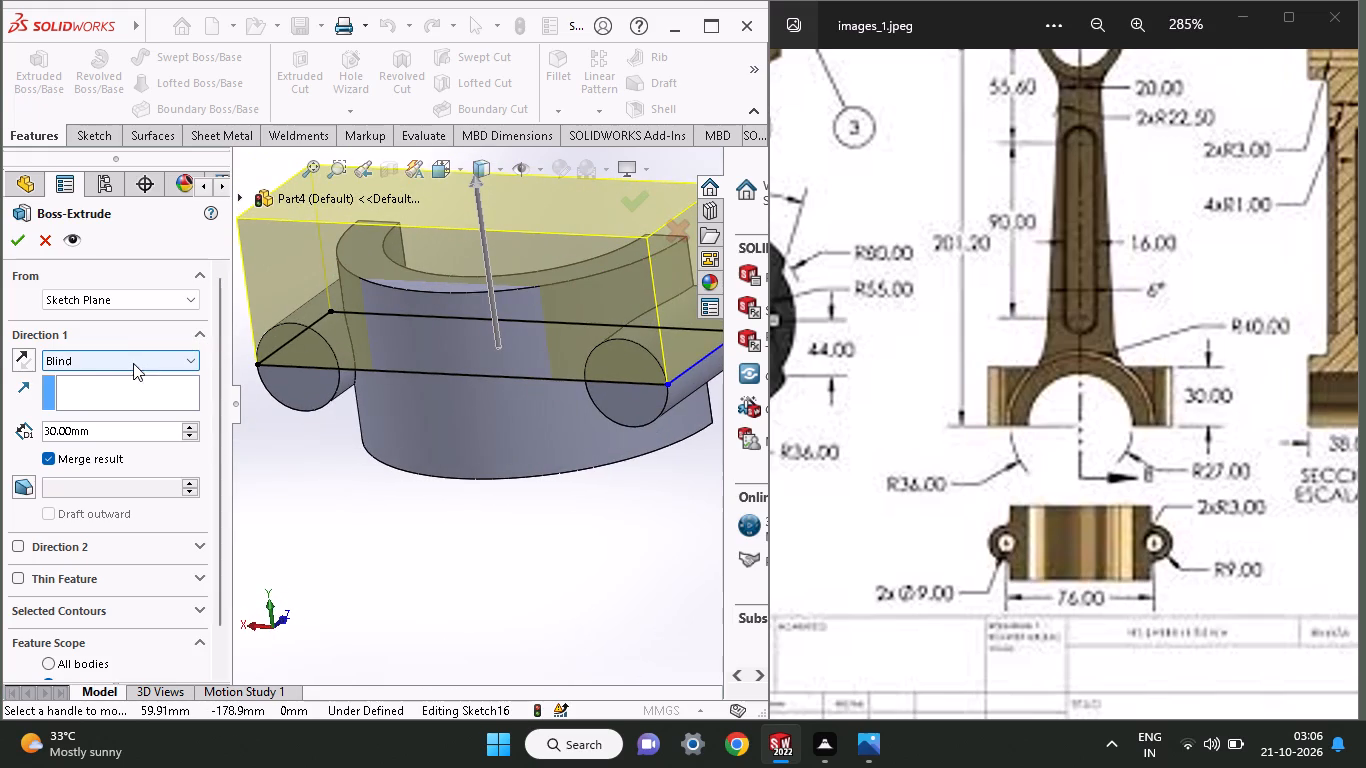
{"action": "left_click", "coordinate": [49, 365]}
{"action": "left_click", "coordinate": [70, 462]}
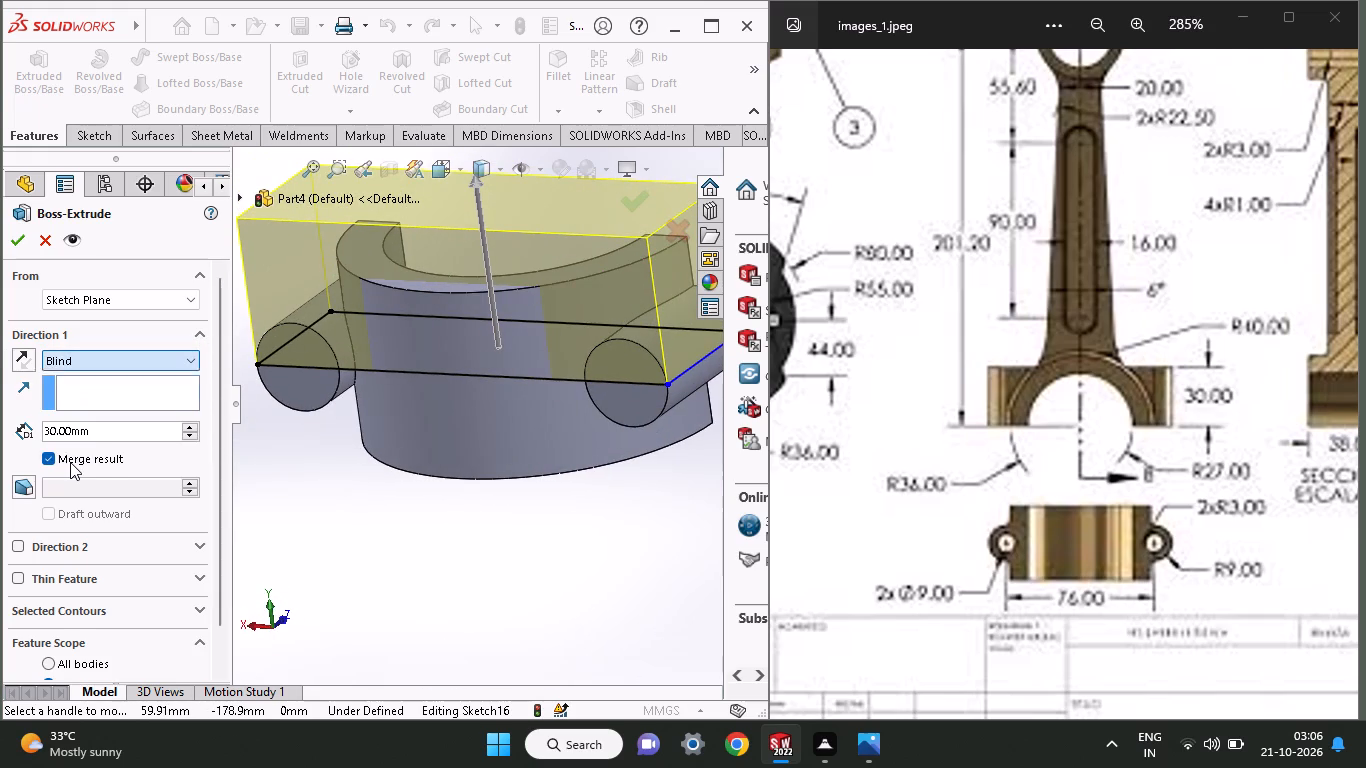
{"action": "middle_click_drag", "start_coordinate": [403, 454], "coordinate": [428, 396]}
{"action": "middle_click_drag", "start_coordinate": [1206, 486], "coordinate": [1082, 515]}
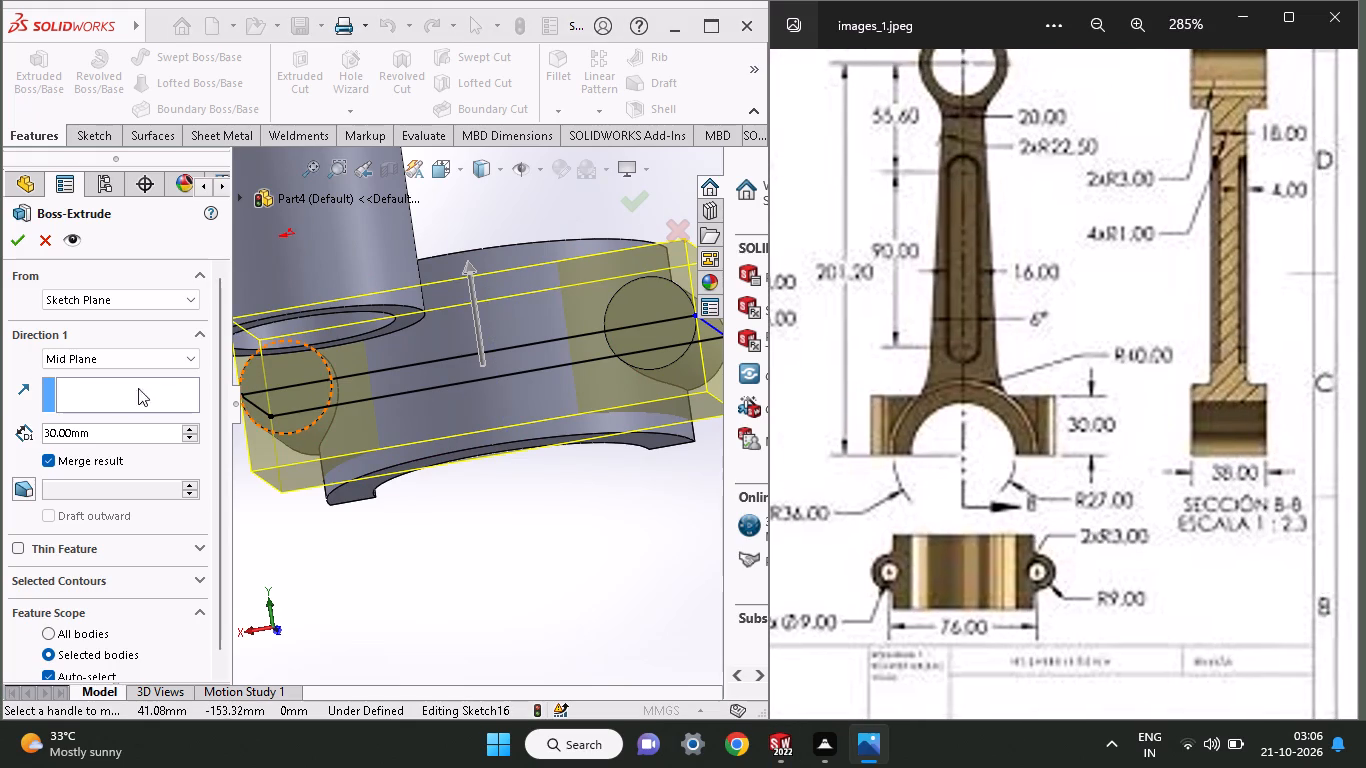
{"action": "left_click_drag", "start_coordinate": [94, 434], "coordinate": [12, 441]}
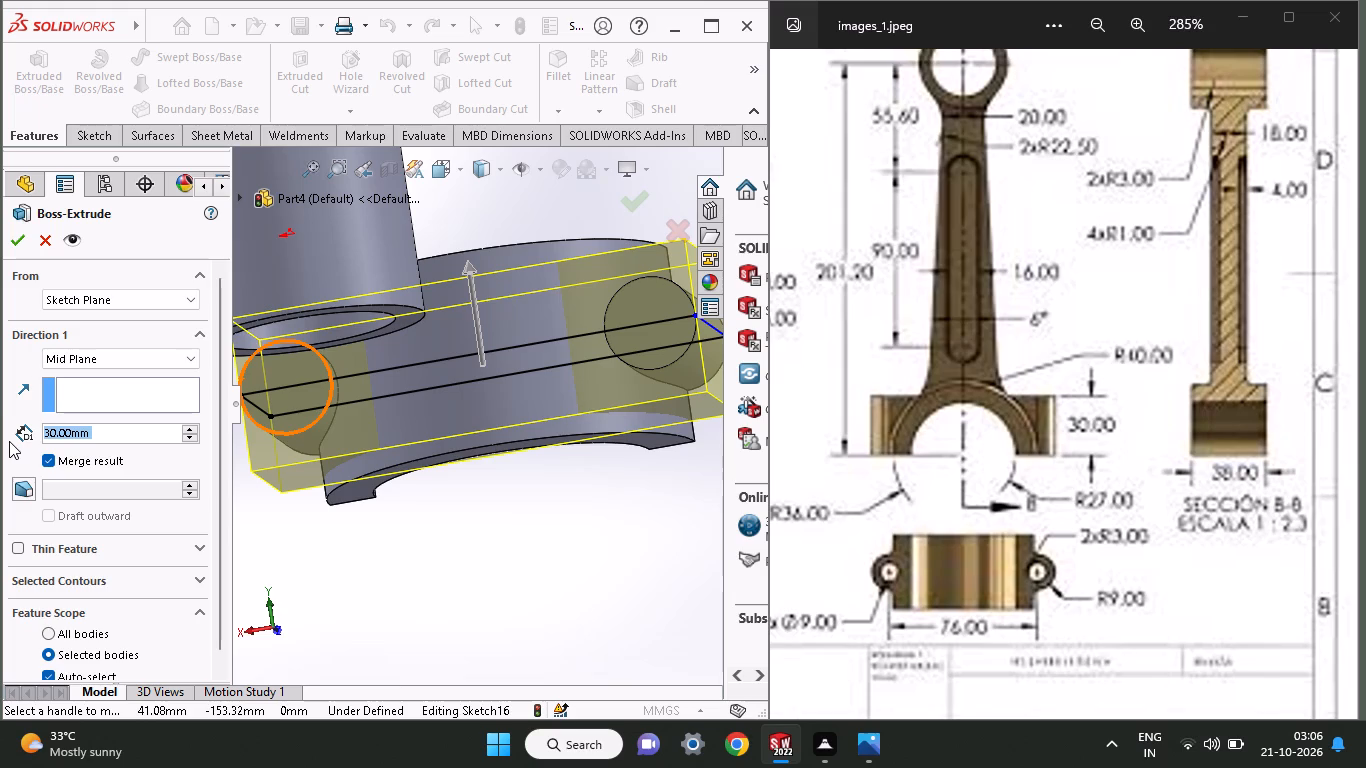
{"action": "type", "text": "38"}
{"action": "key", "text": "Return"}
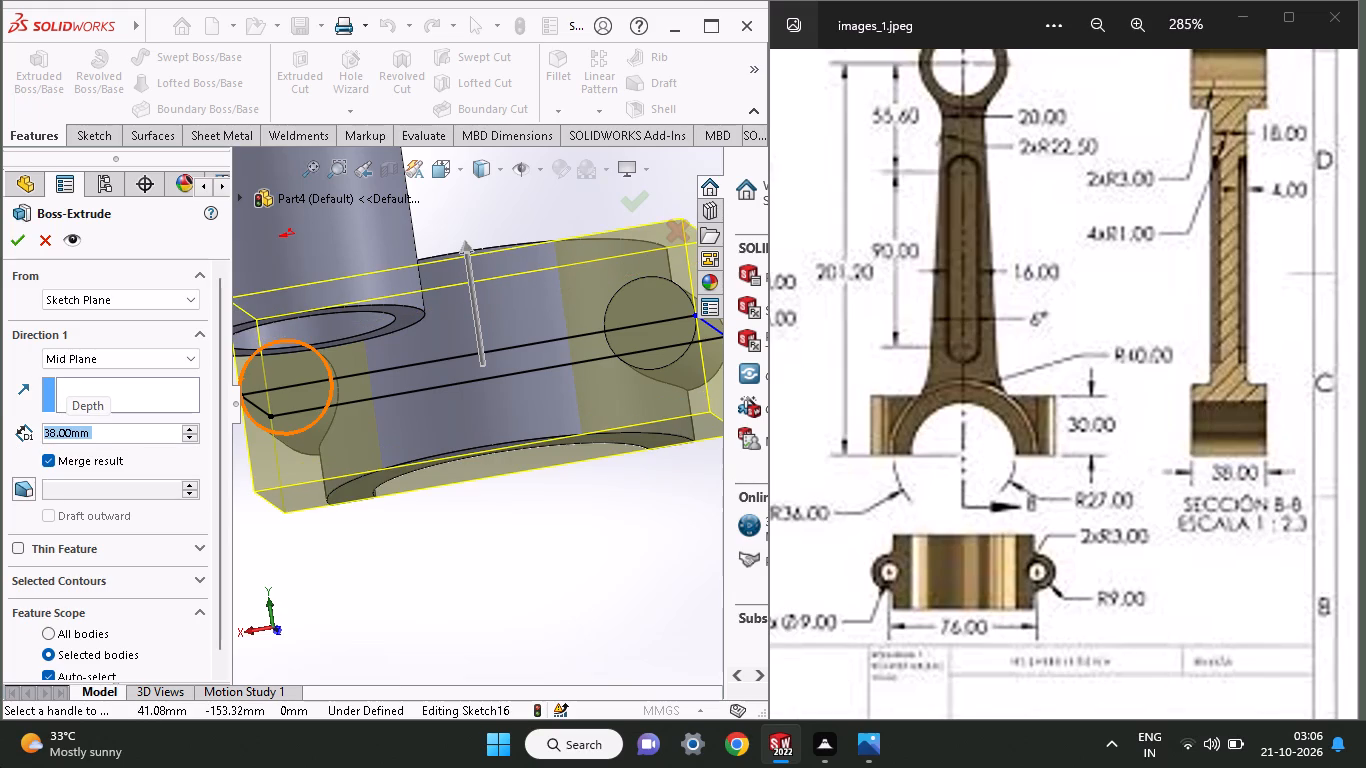
{"action": "middle_click_drag", "start_coordinate": [621, 468], "coordinate": [630, 486]}
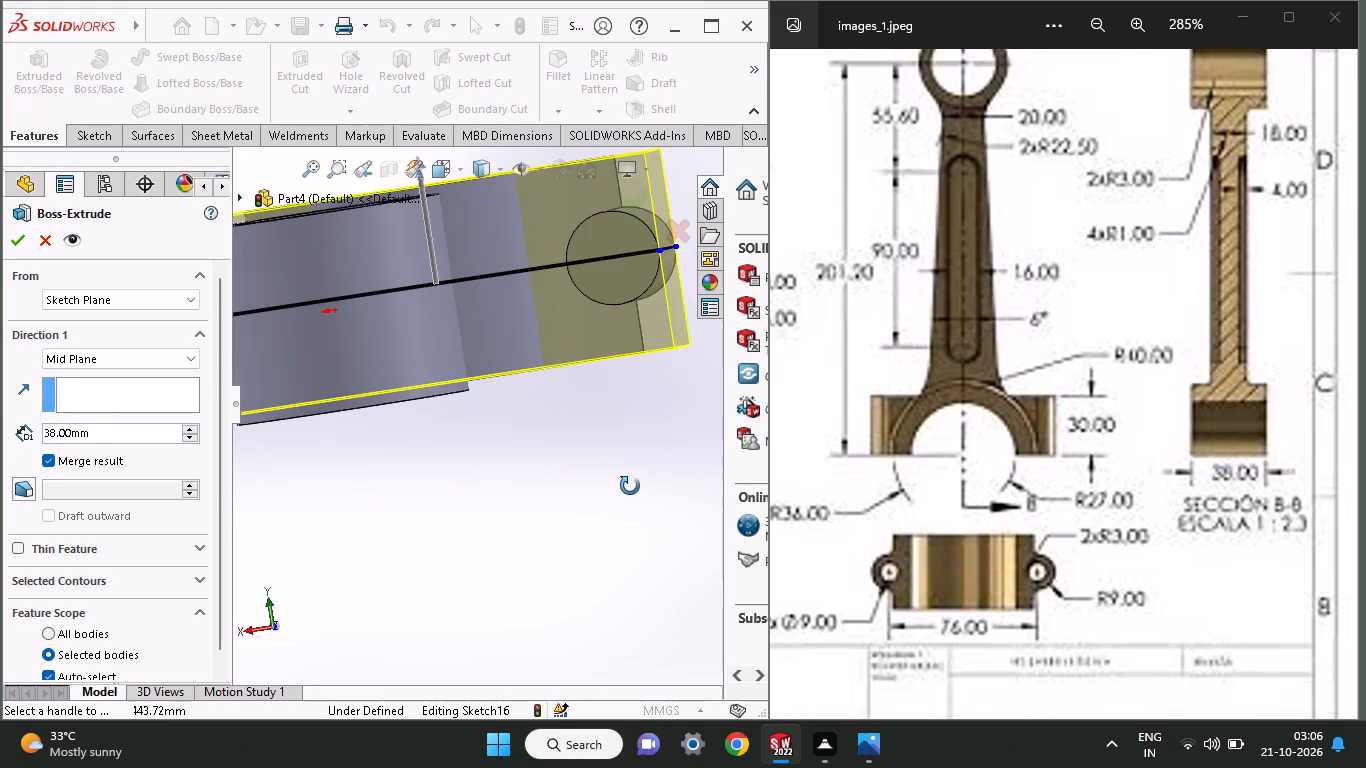
{"action": "middle_click_drag", "start_coordinate": [630, 486], "coordinate": [618, 392]}
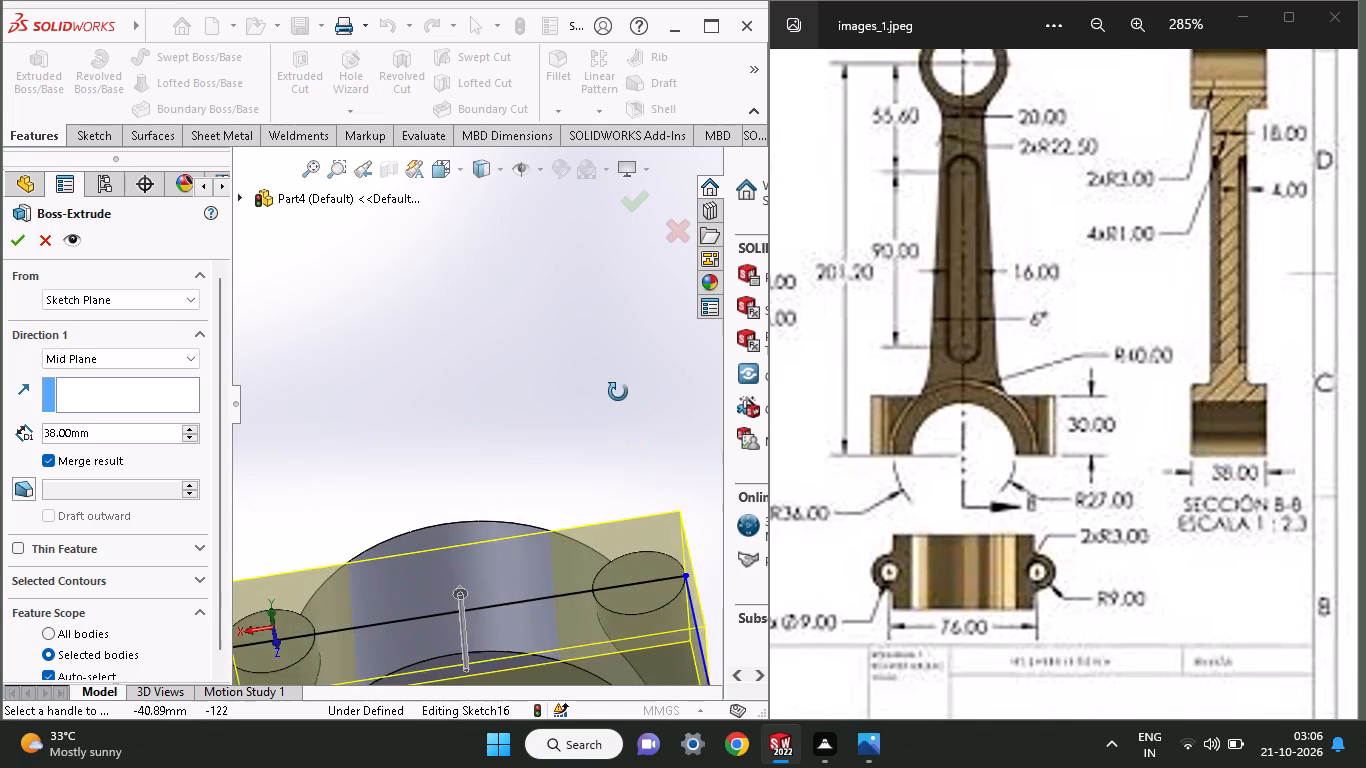
{"action": "middle_click_drag", "start_coordinate": [618, 392], "coordinate": [585, 384]}
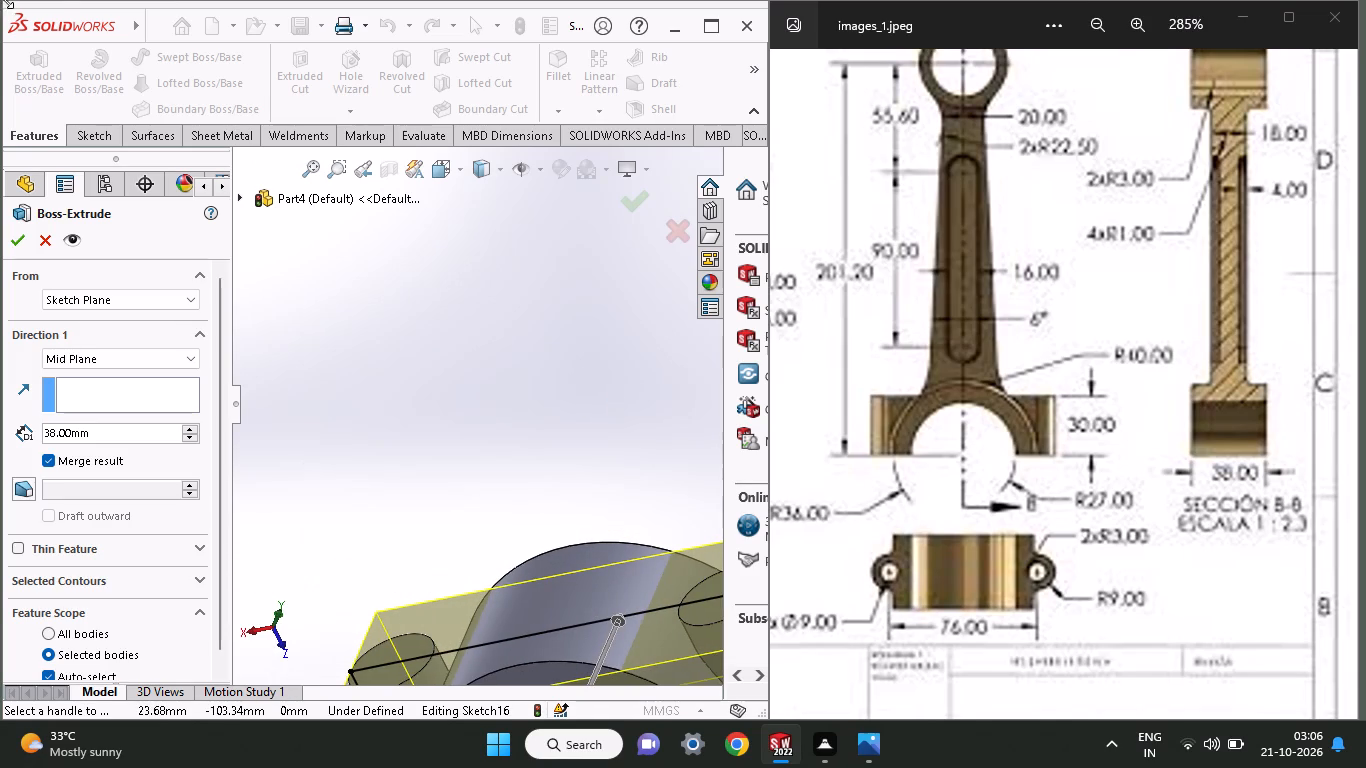
{"action": "left_click", "coordinate": [19, 244]}
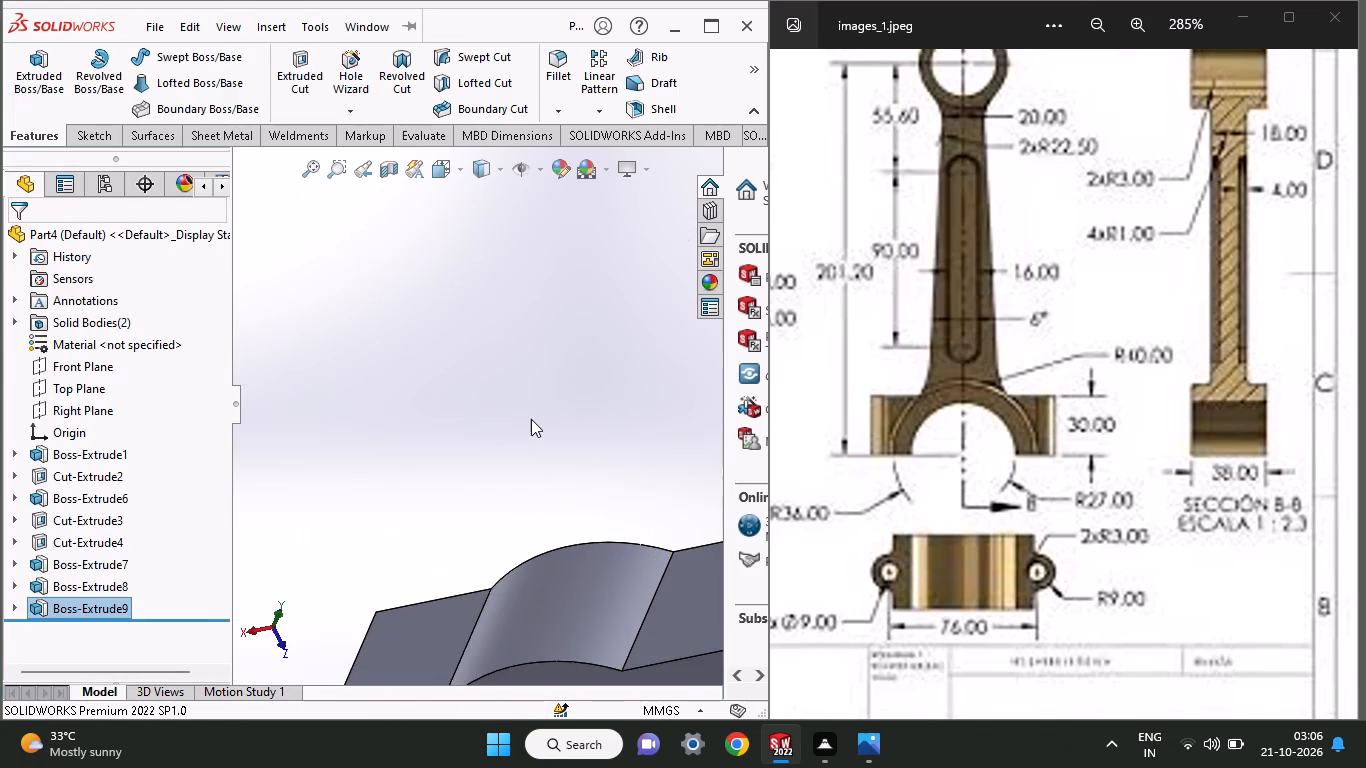
Sketch a circle about 49 mm in diameter on the large-end block's profile face, centred on its long straight edge's midpoint.
{"action": "scroll", "coordinate": [531, 419], "scroll_direction": "up", "scroll_amount": 3, "text": "ctrl"}
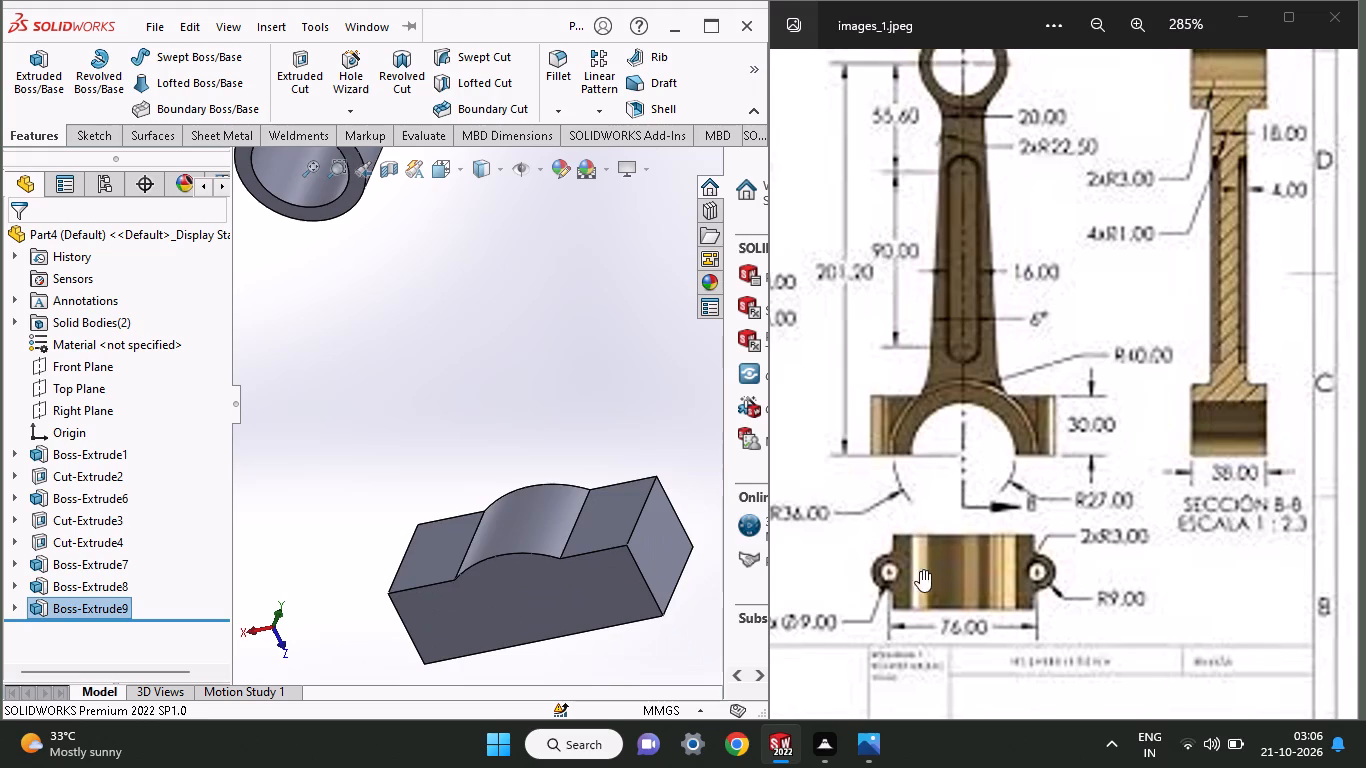
{"action": "middle_click_drag", "start_coordinate": [513, 619], "coordinate": [528, 606]}
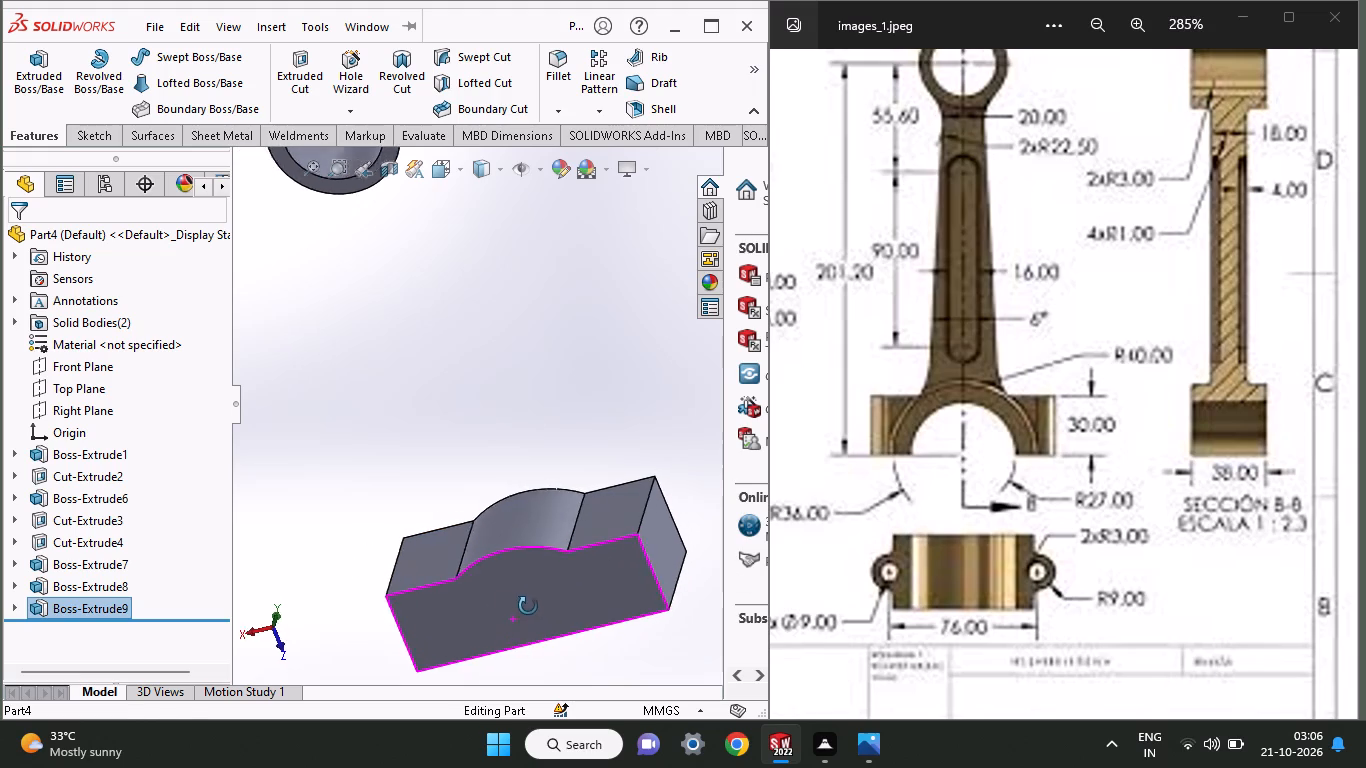
{"action": "middle_click_drag", "start_coordinate": [528, 606], "coordinate": [564, 668]}
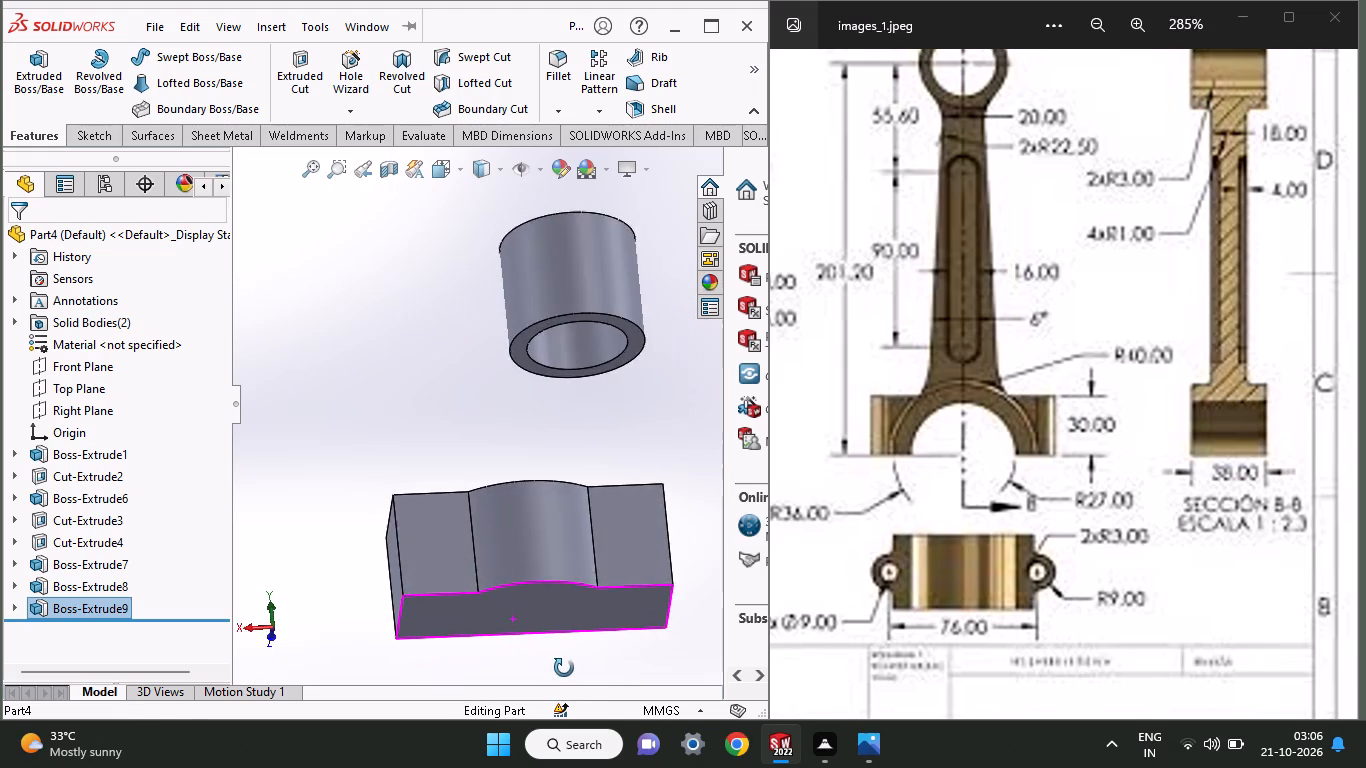
{"action": "middle_click_drag", "start_coordinate": [564, 668], "coordinate": [582, 592]}
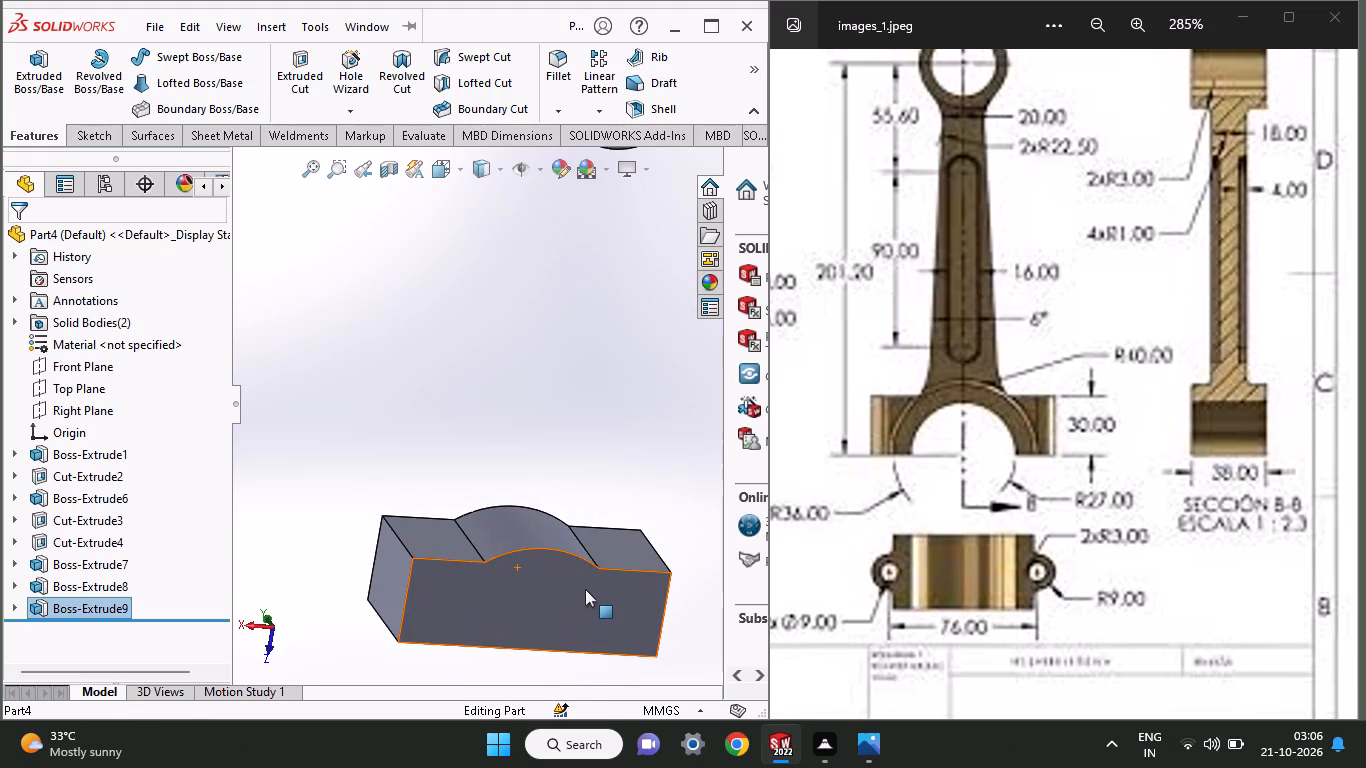
{"action": "left_click", "coordinate": [568, 600]}
{"action": "left_click", "coordinate": [664, 544]}
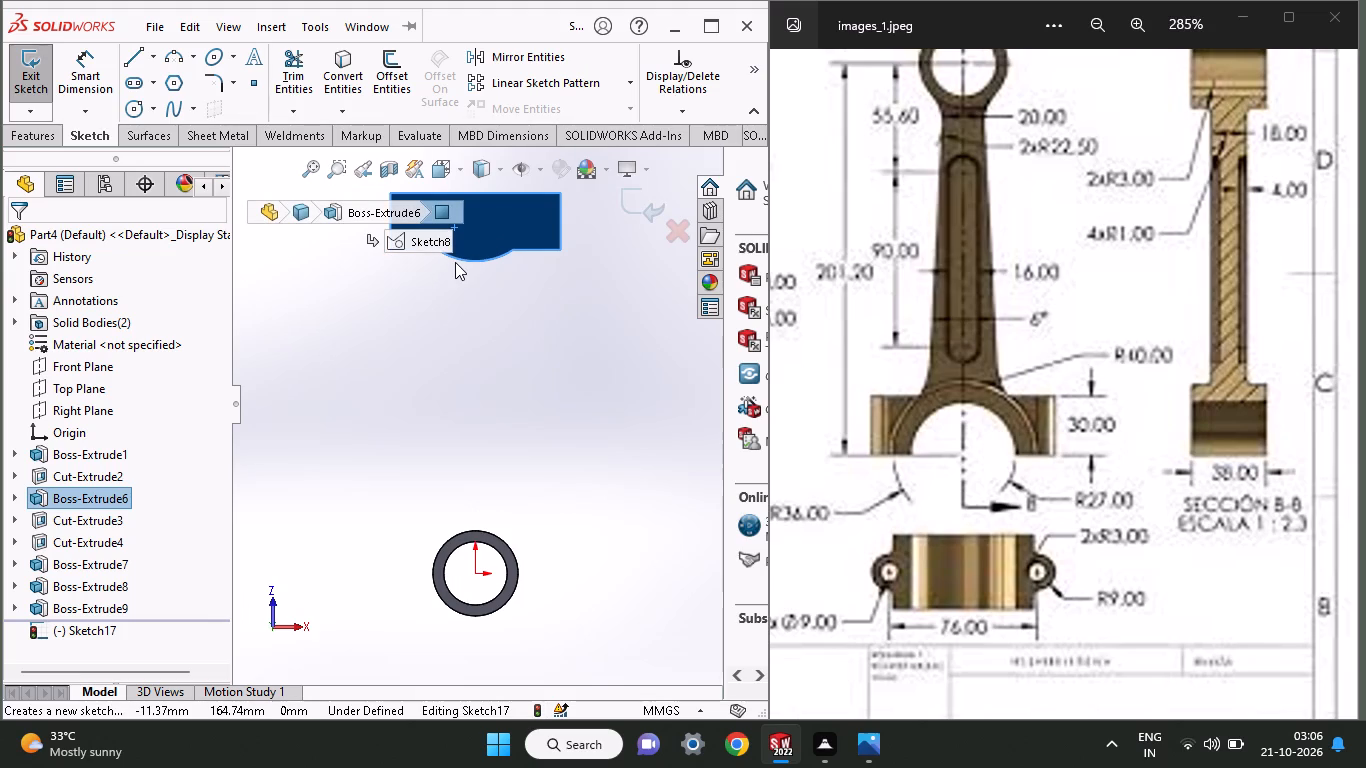
{"action": "left_click", "coordinate": [455, 262]}
{"action": "scroll", "coordinate": [455, 262], "scroll_direction": "up", "scroll_amount": 5, "text": "ctrl"}
{"action": "scroll", "coordinate": [515, 253], "scroll_direction": "down", "scroll_amount": 5, "text": "ctrl"}
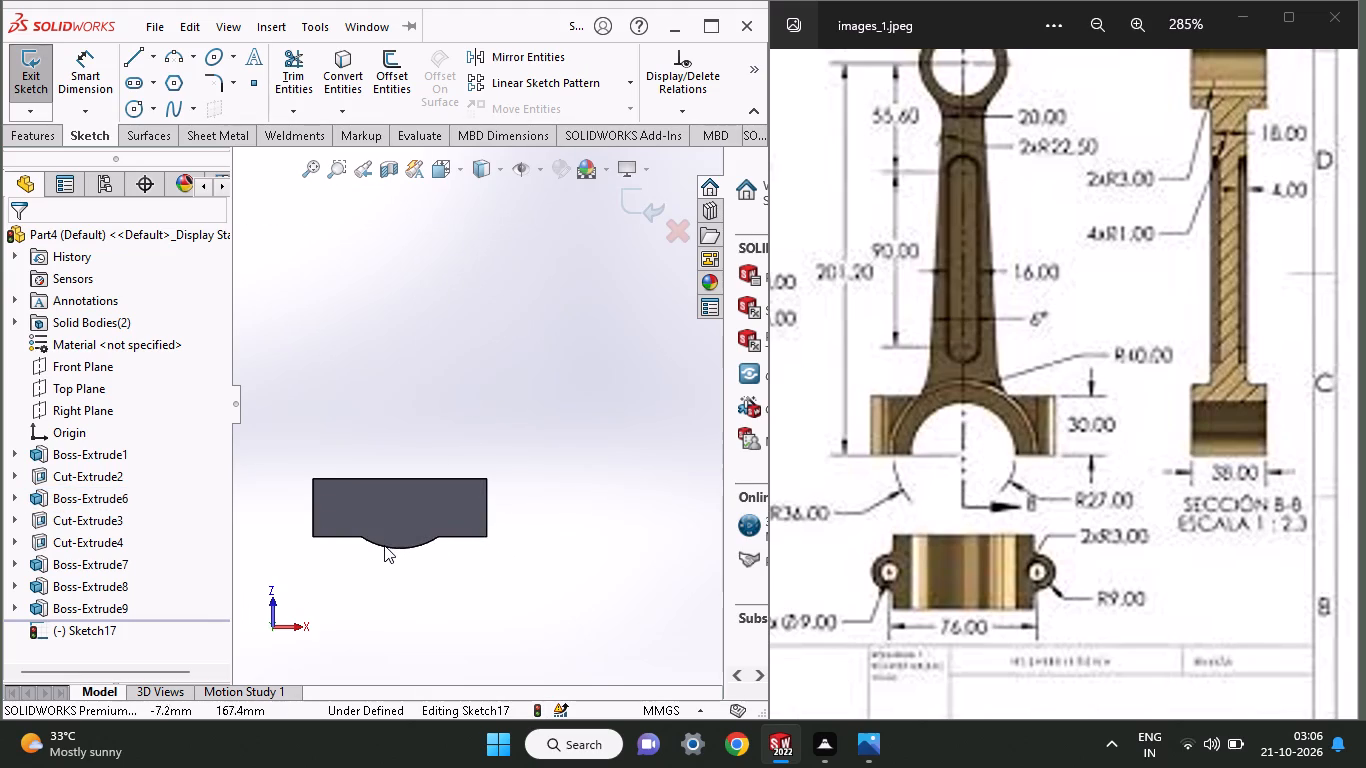
{"action": "scroll", "coordinate": [384, 545], "scroll_direction": "down", "scroll_amount": 4, "text": "ctrl"}
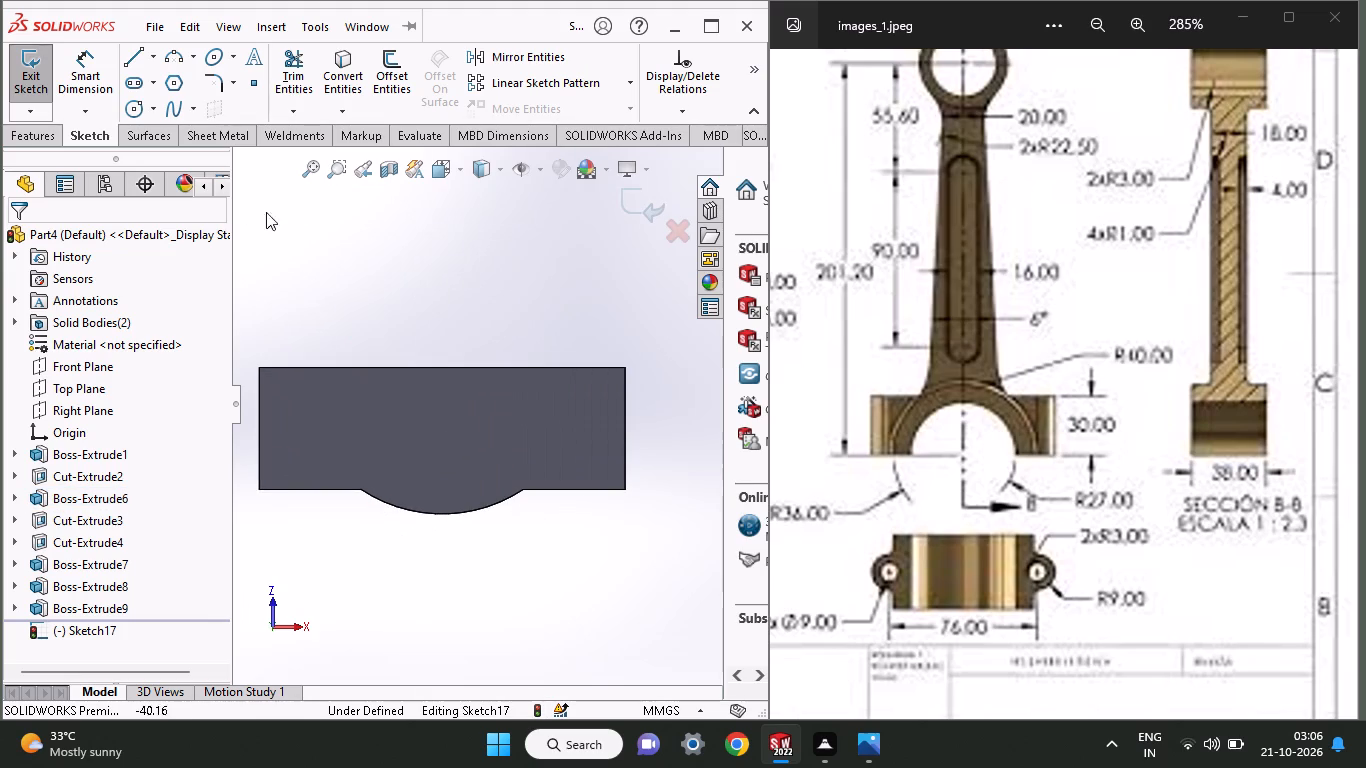
{"action": "left_click", "coordinate": [131, 108]}
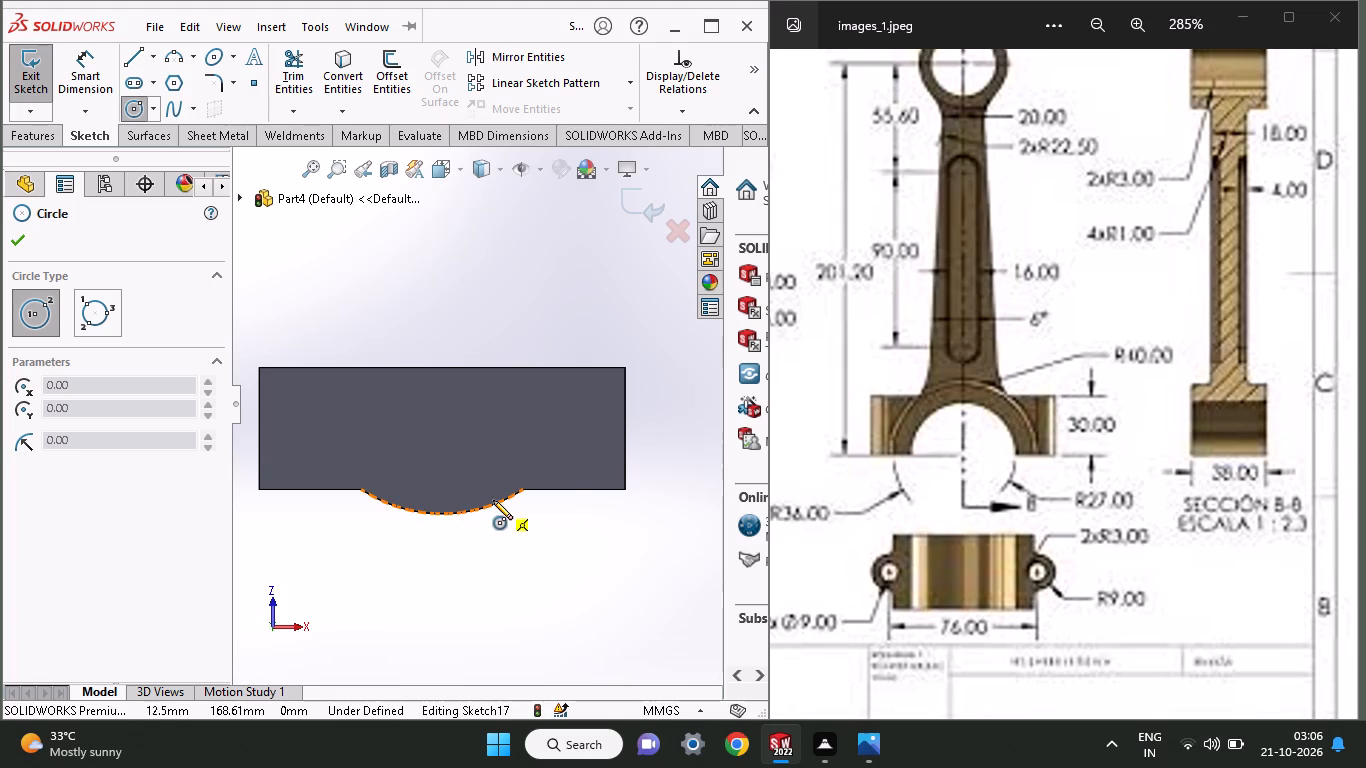
{"action": "left_click", "coordinate": [439, 368]}
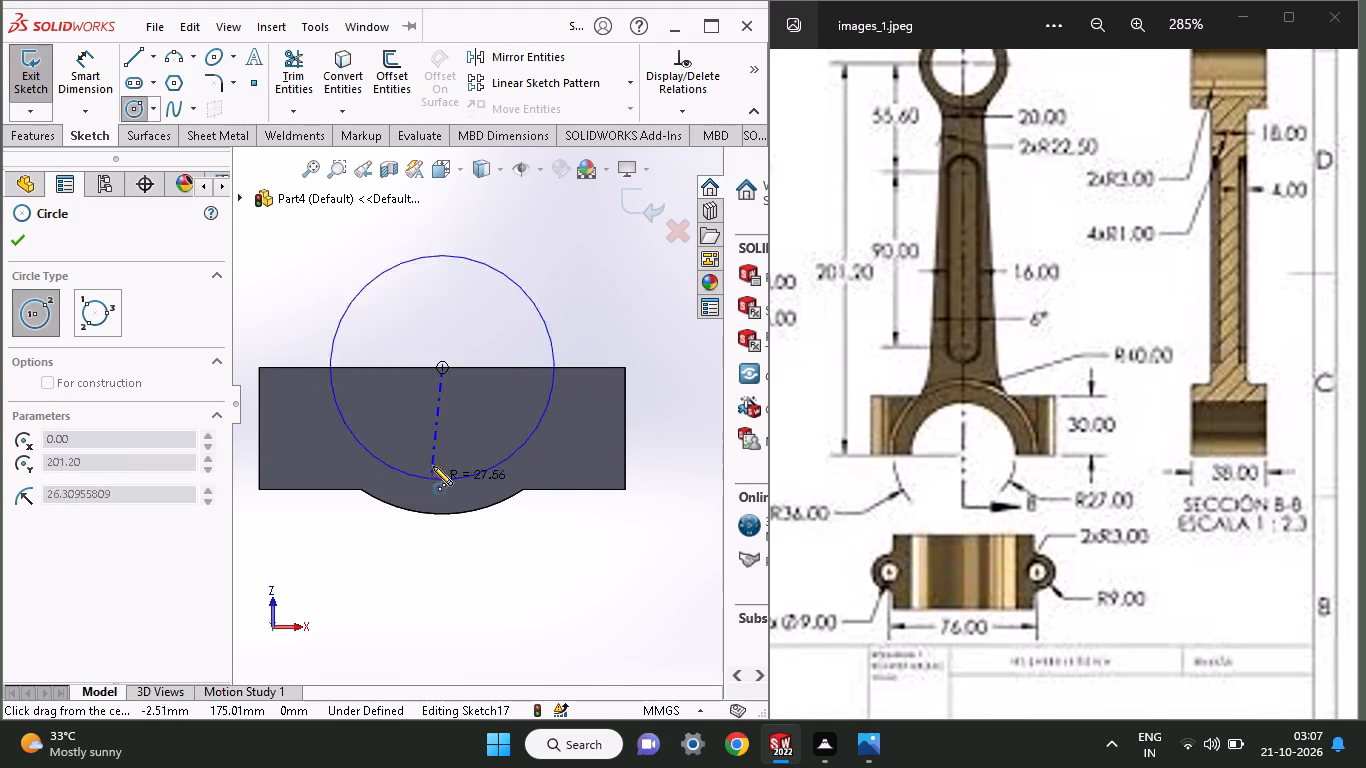
{"action": "left_click", "coordinate": [428, 467]}
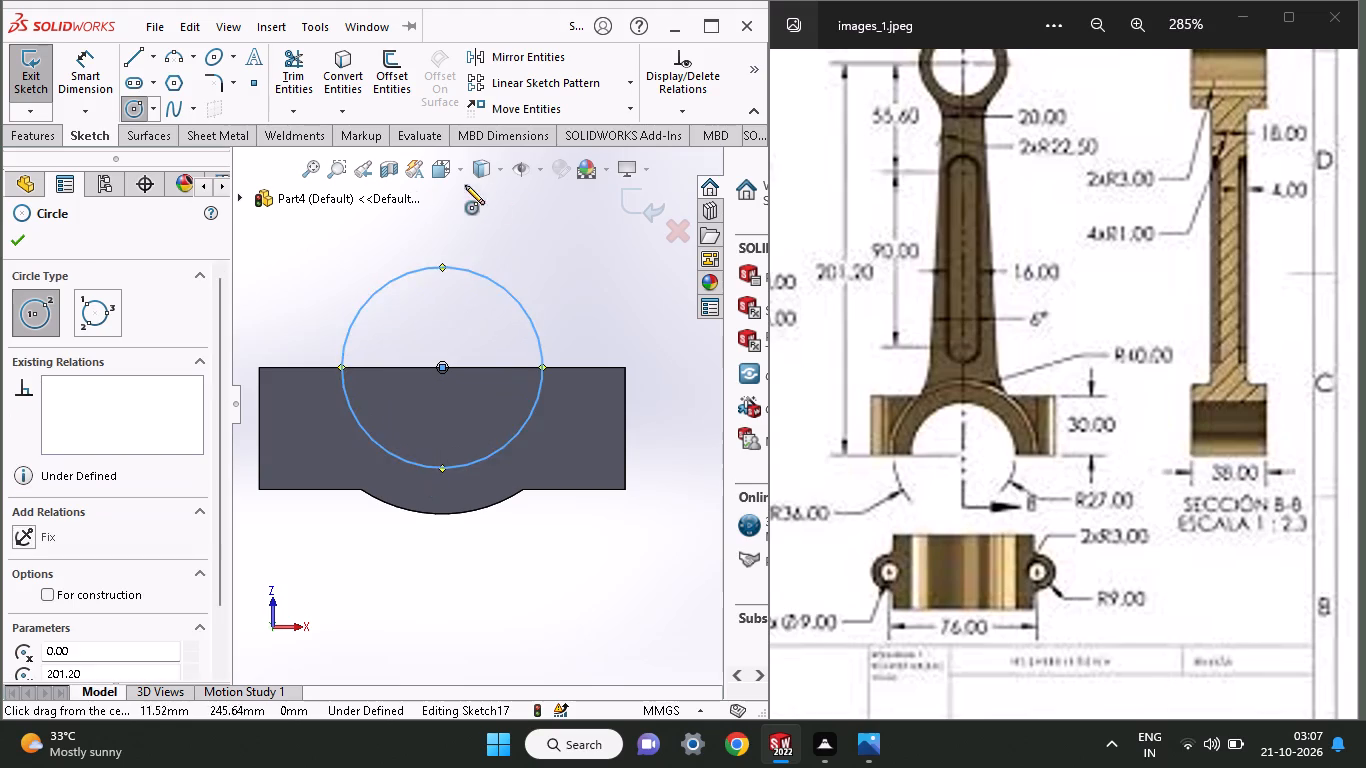
Dimension the circle's diameter to 54 mm.
{"action": "left_click", "coordinate": [101, 81]}
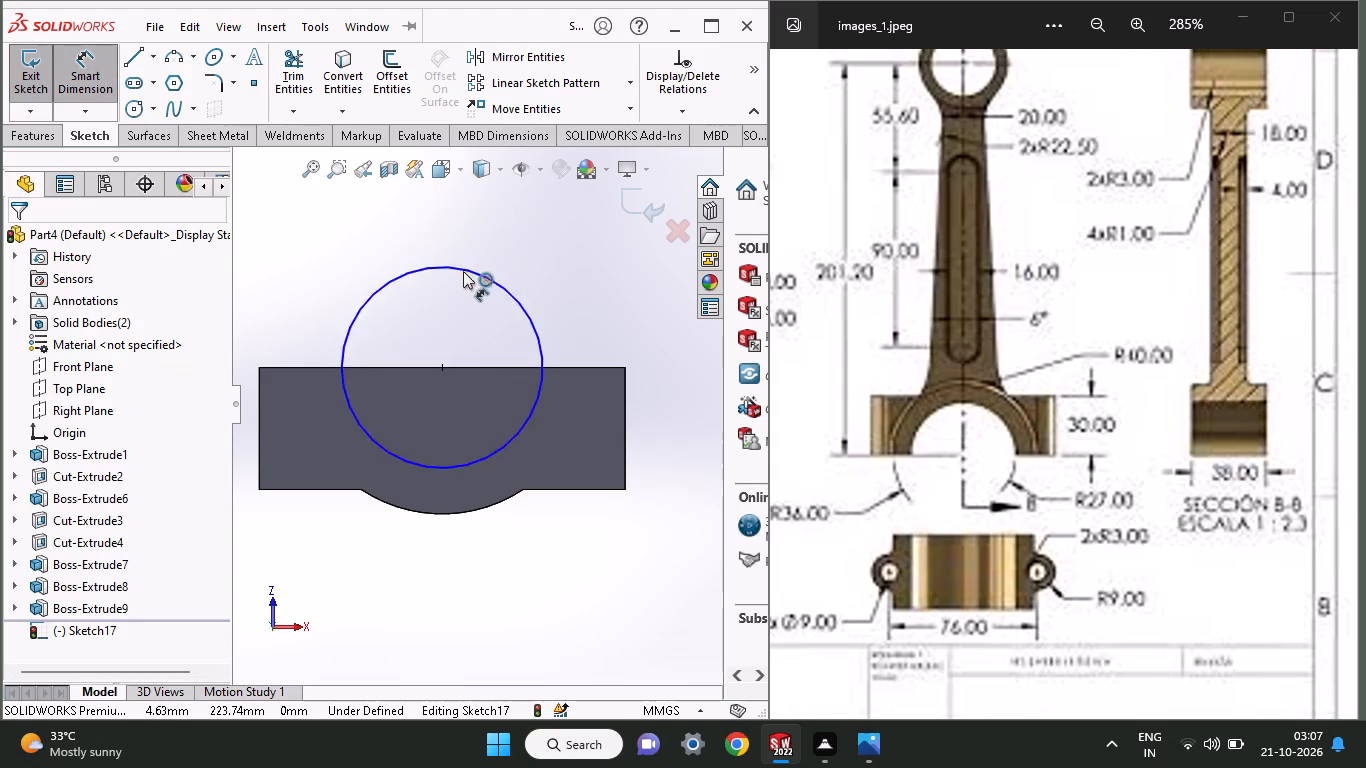
{"action": "left_click", "coordinate": [464, 270]}
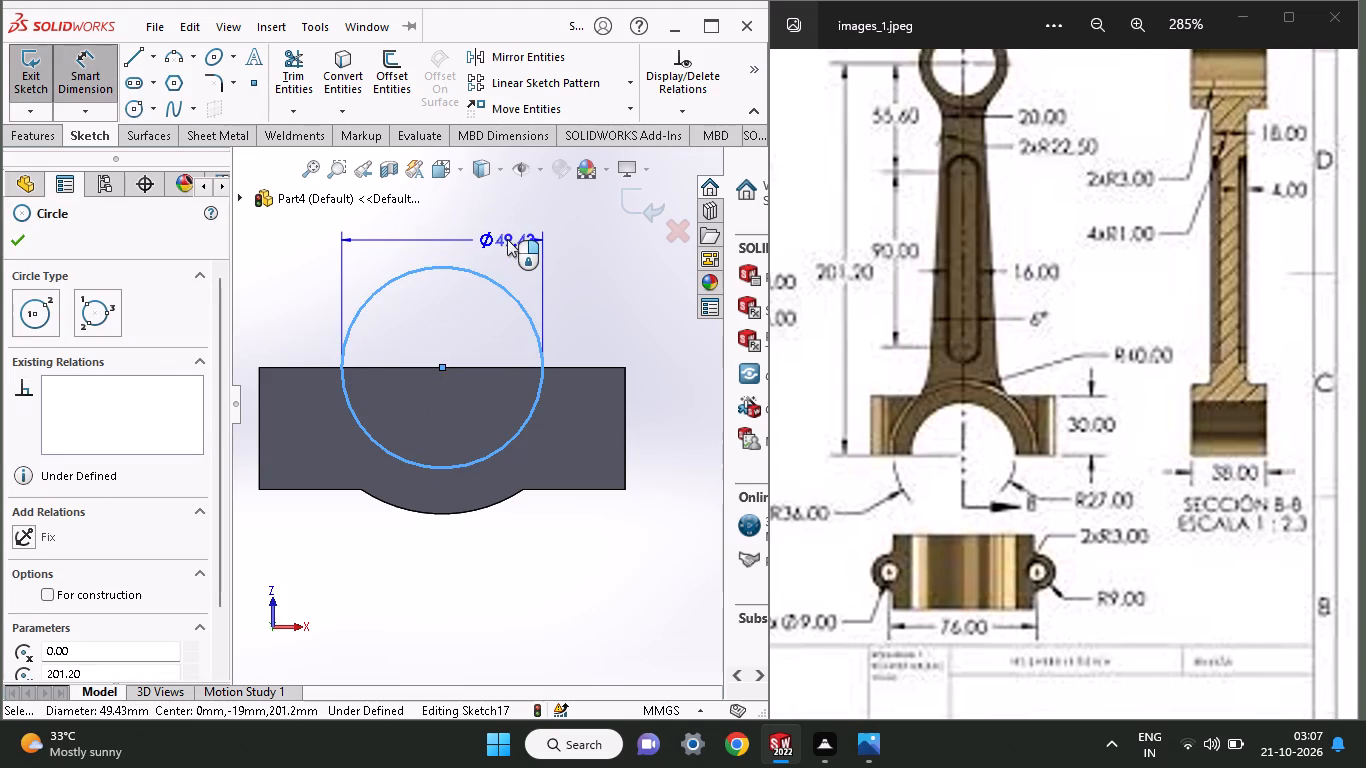
{"action": "left_click", "coordinate": [507, 239]}
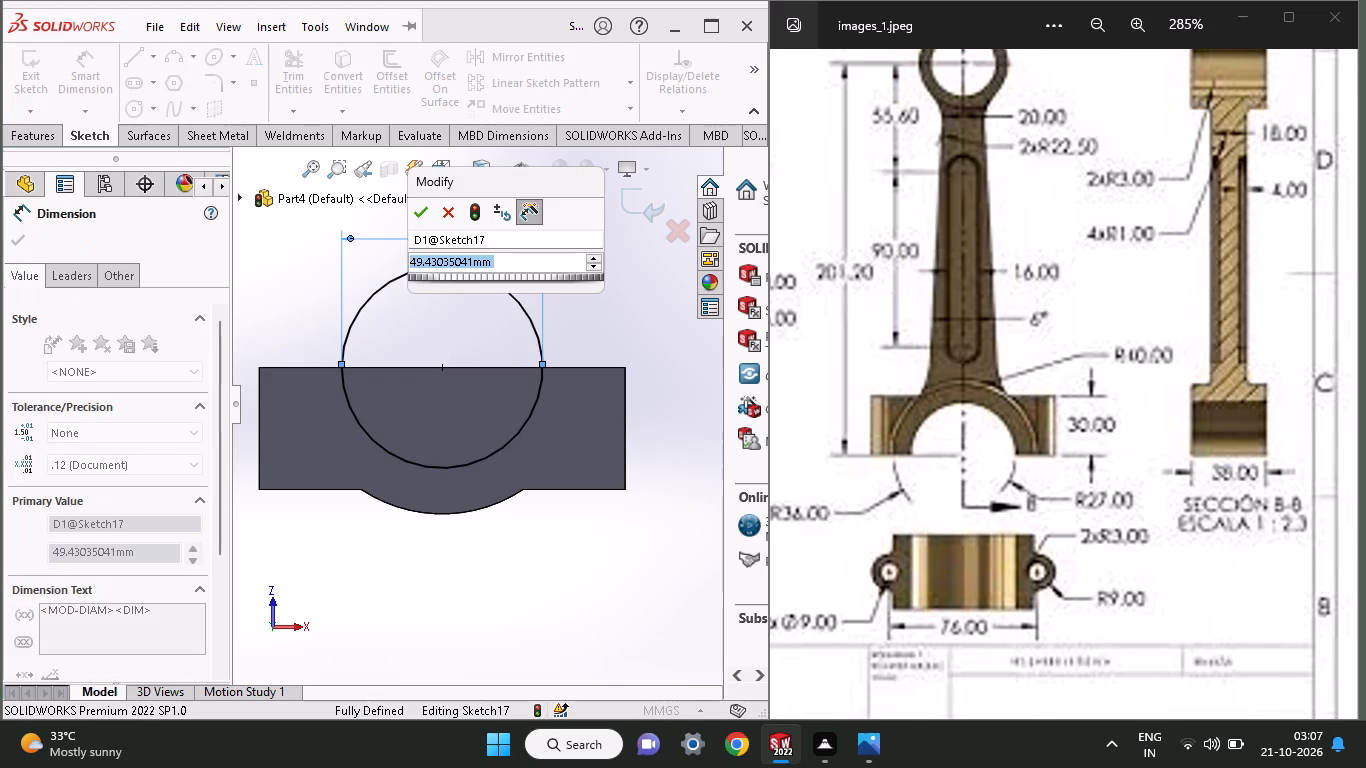
{"action": "type", "text": "54"}
{"action": "key", "text": "Return"}
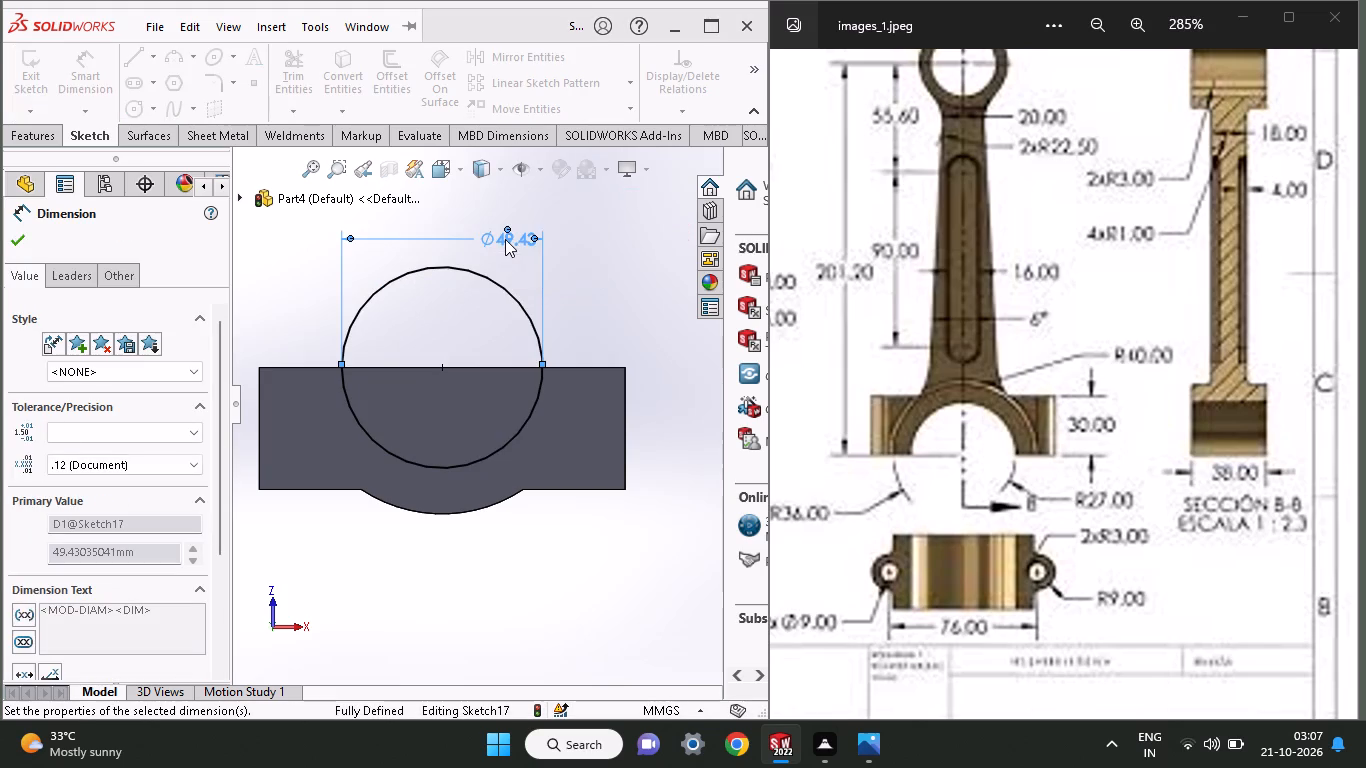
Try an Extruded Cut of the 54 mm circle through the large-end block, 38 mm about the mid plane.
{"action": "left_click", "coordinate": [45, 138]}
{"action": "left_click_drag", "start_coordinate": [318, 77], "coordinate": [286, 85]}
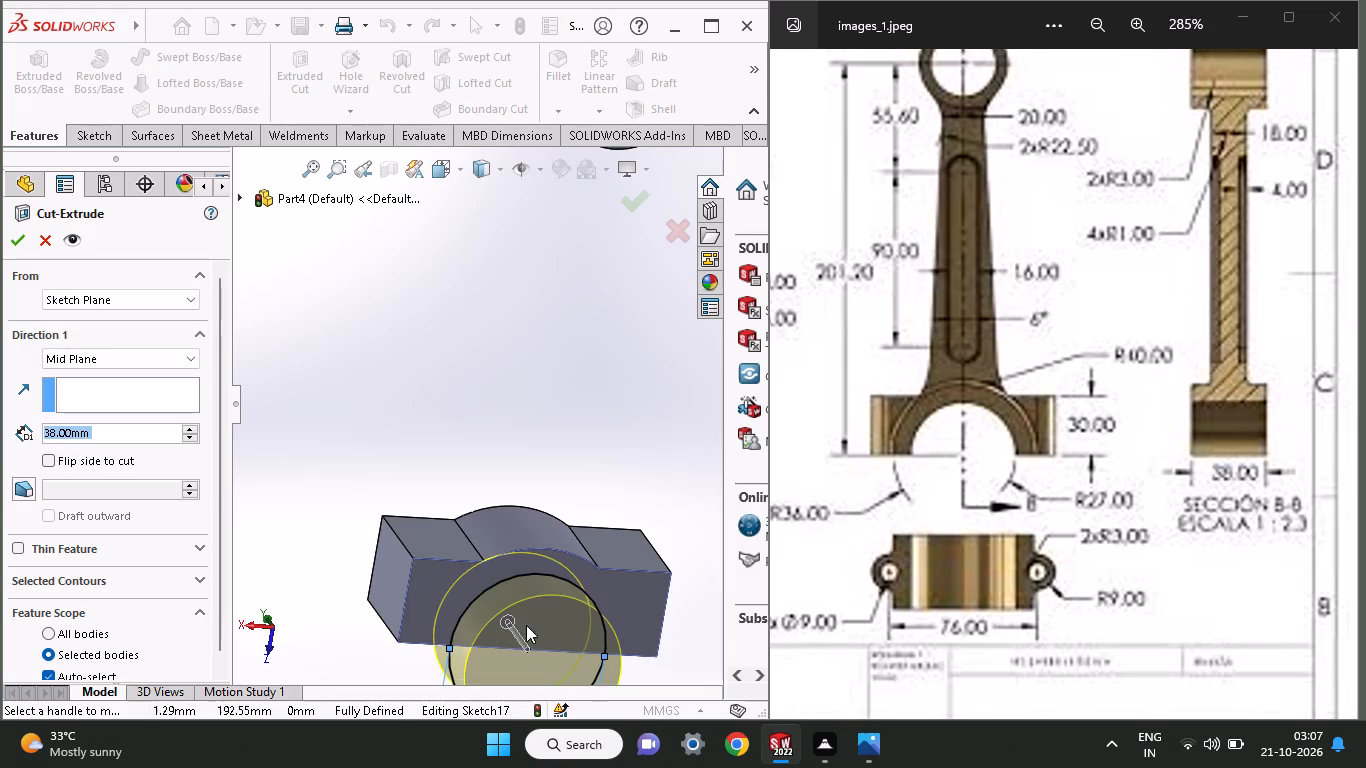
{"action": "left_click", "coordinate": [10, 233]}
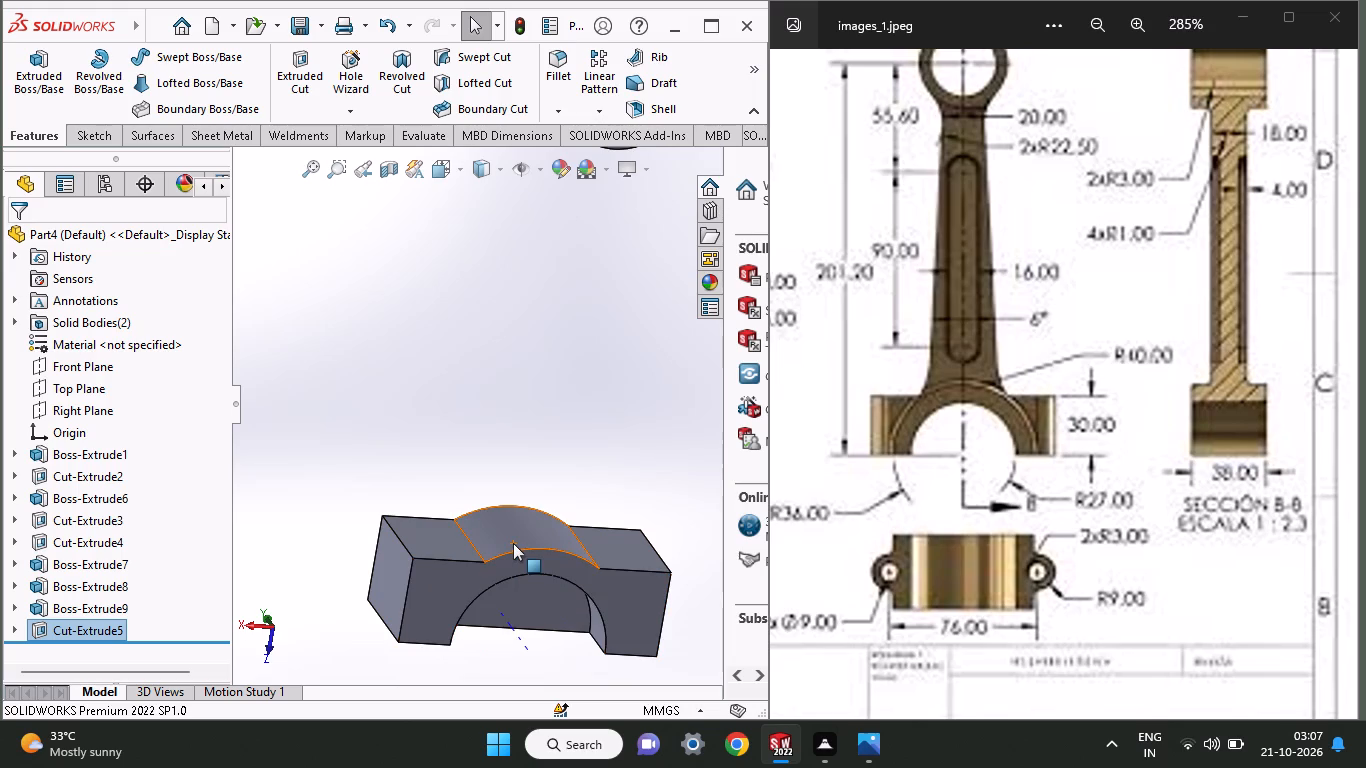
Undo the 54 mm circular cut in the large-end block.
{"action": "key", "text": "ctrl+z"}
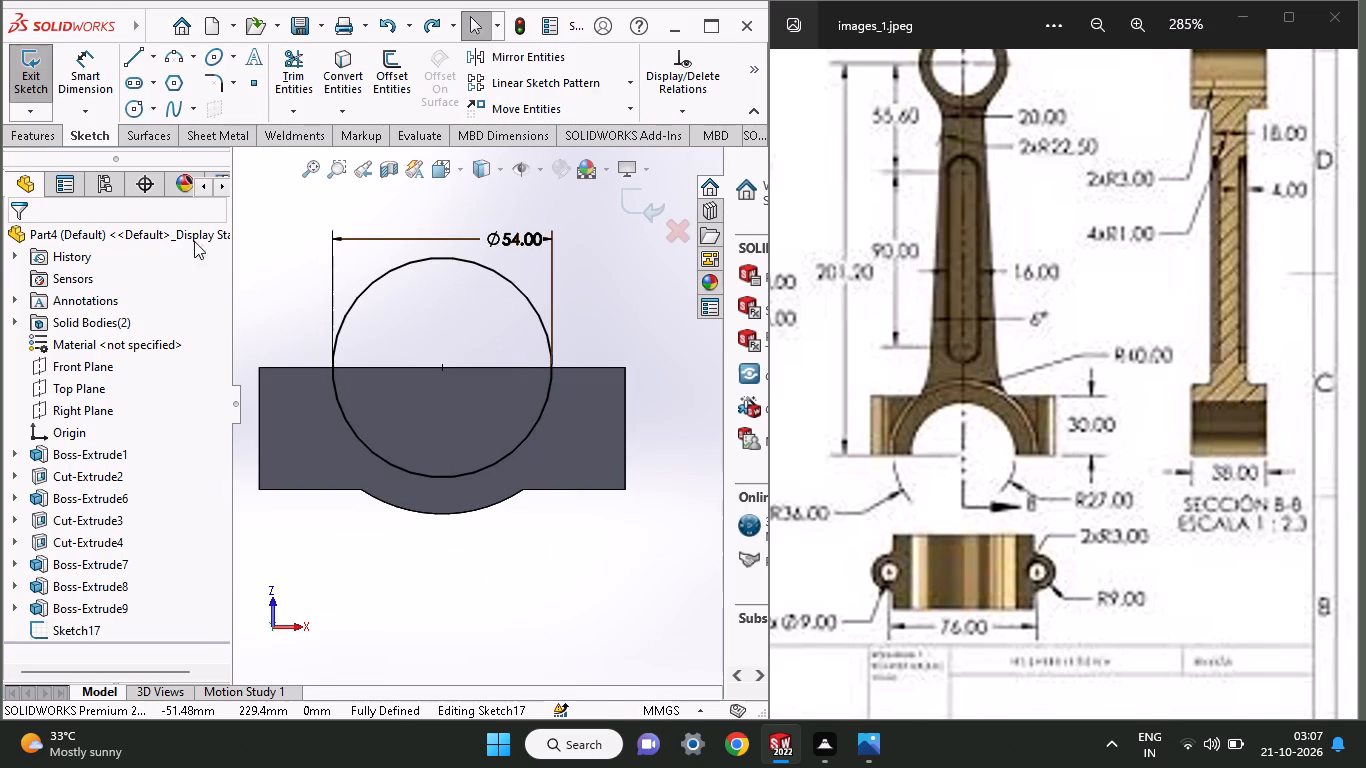
Cut the 54 mm circle through the large-end block with a 110 mm mid-plane Extruded Cut.
{"action": "left_click", "coordinate": [6, 130]}
{"action": "left_click", "coordinate": [308, 65]}
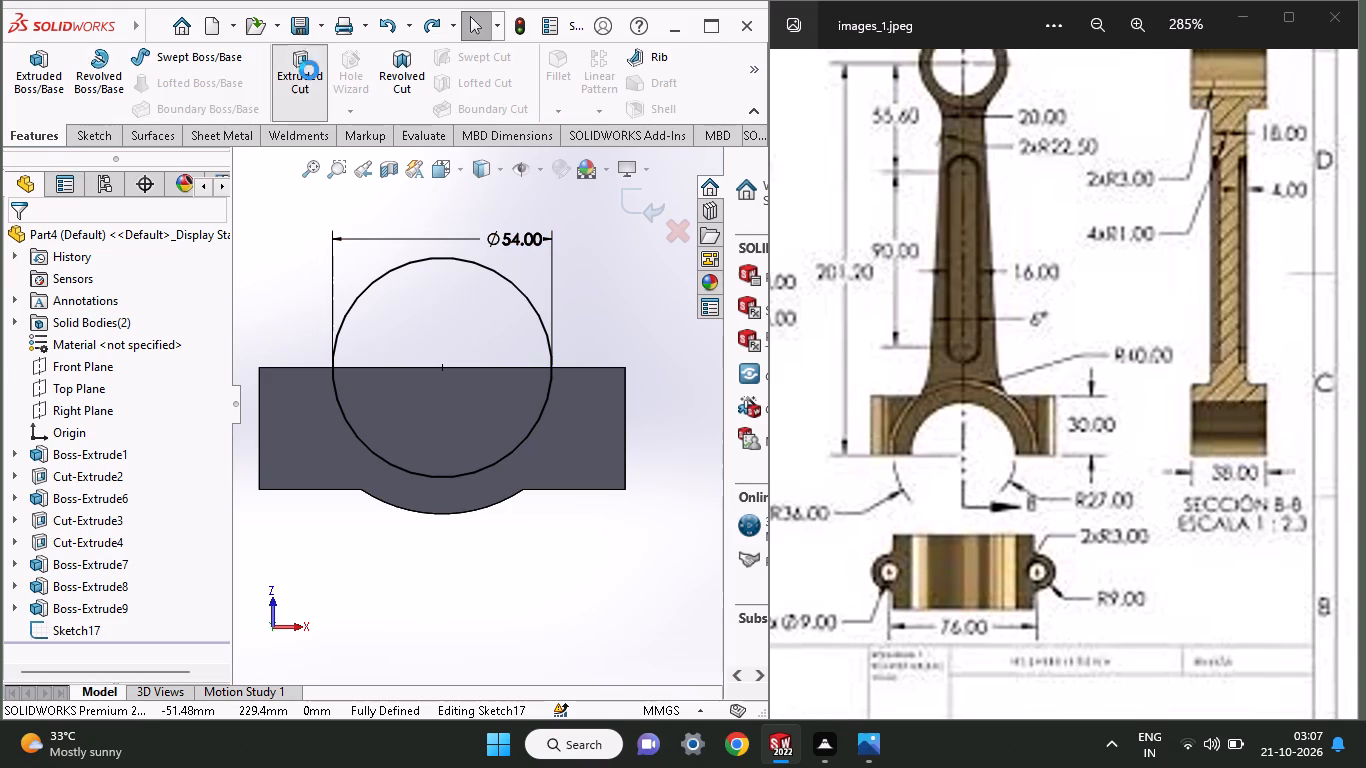
{"action": "middle_click_drag", "start_coordinate": [473, 410], "coordinate": [473, 482]}
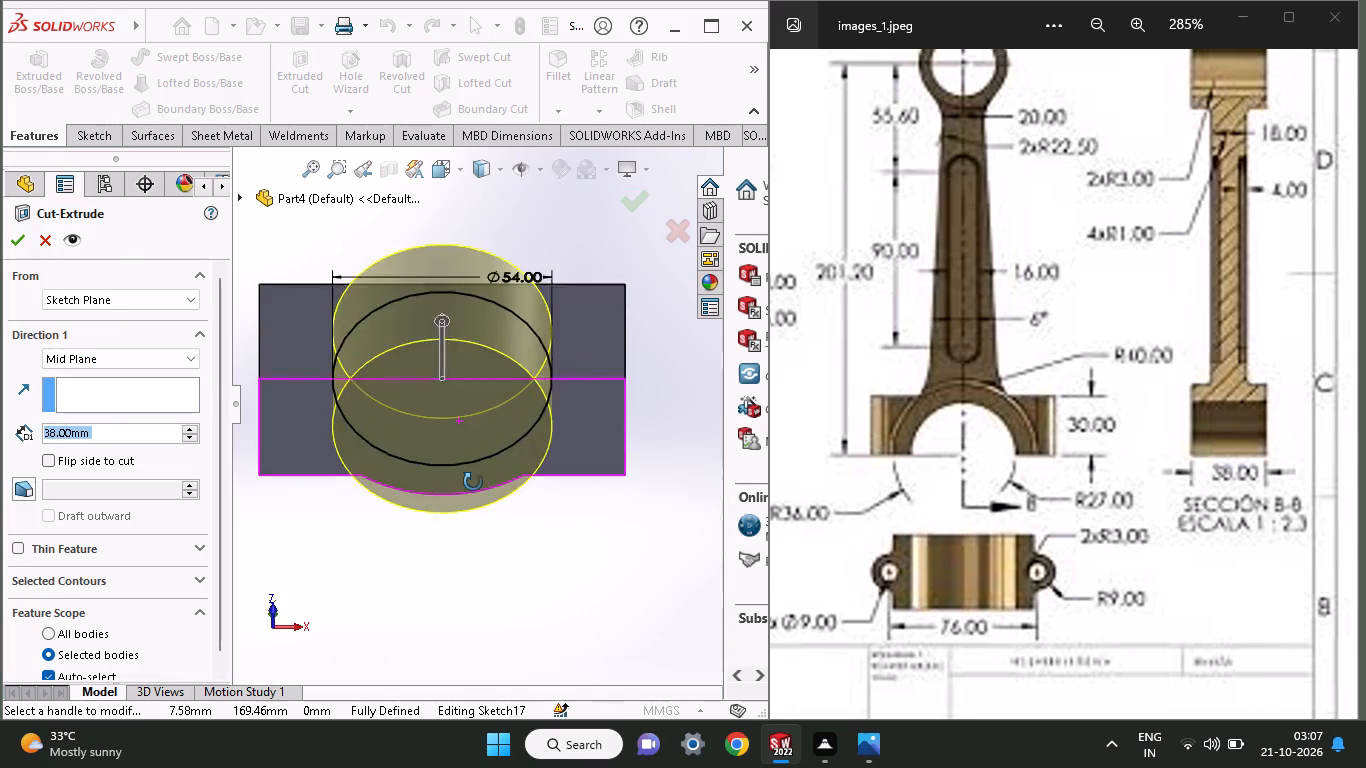
{"action": "middle_click_drag", "start_coordinate": [473, 482], "coordinate": [479, 578]}
{"action": "left_click_drag", "start_coordinate": [435, 314], "coordinate": [449, 225]}
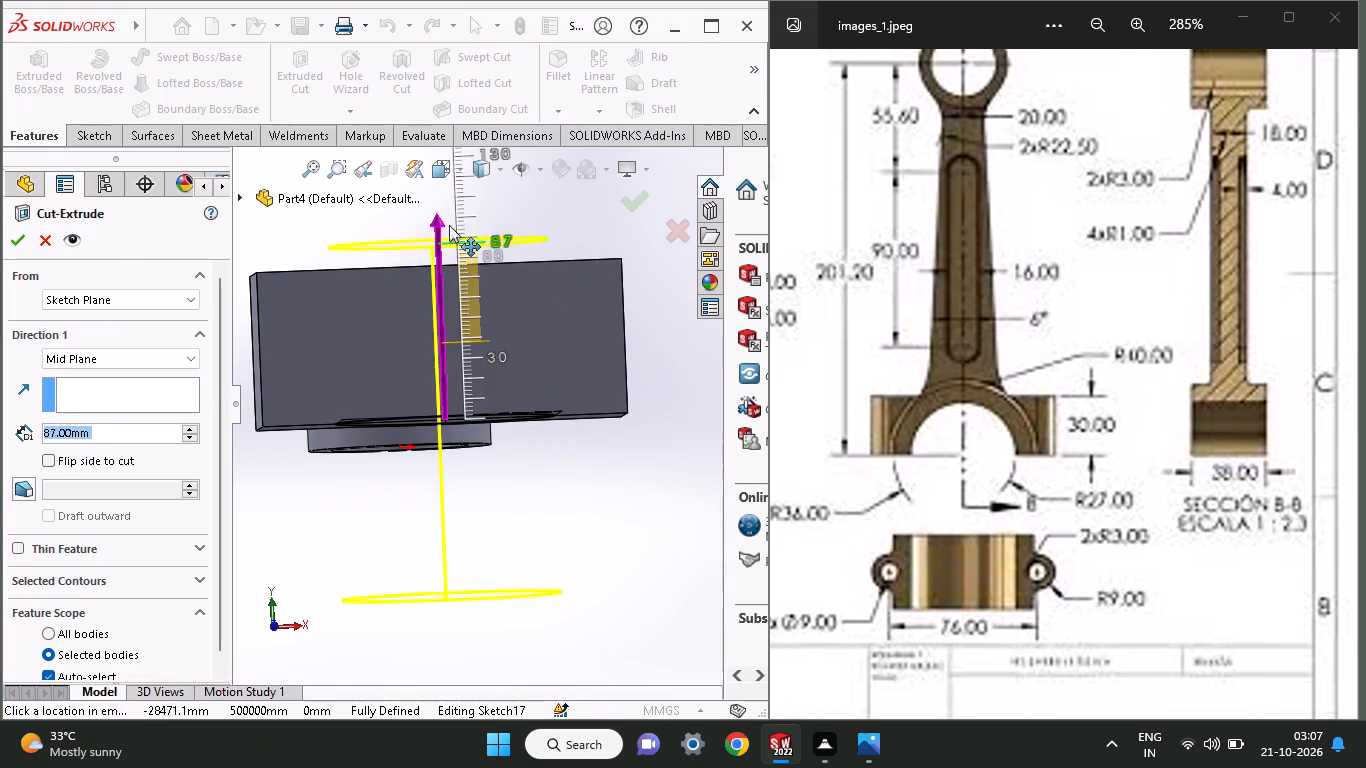
{"action": "left_click_drag", "start_coordinate": [449, 225], "coordinate": [452, 195]}
{"action": "left_click_drag", "start_coordinate": [14, 222], "coordinate": [14, 233]}
{"action": "left_click", "coordinate": [14, 245]}
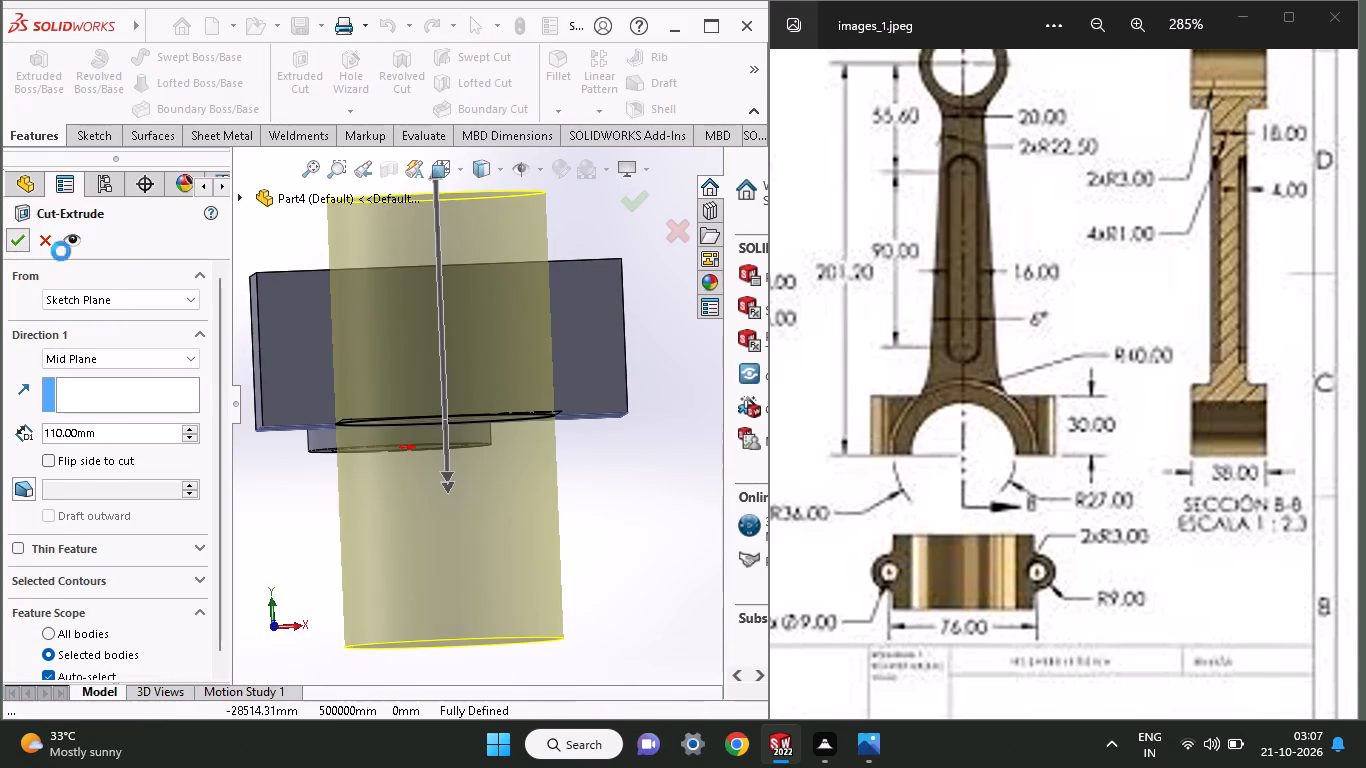
Start a sketch on the large-end block's flat face beside the arch and draw a horizontal line about 63 mm long through the origin.
{"action": "middle_click_drag", "start_coordinate": [451, 486], "coordinate": [550, 210]}
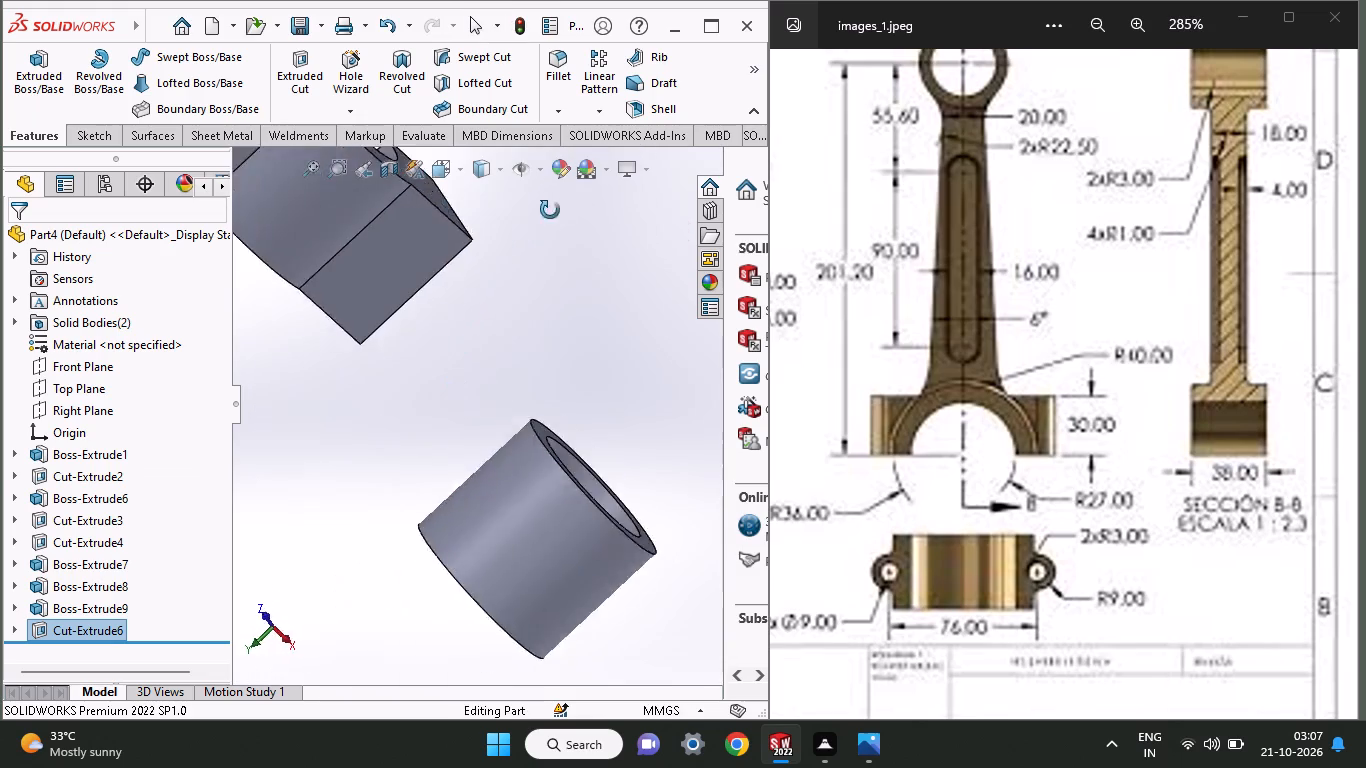
{"action": "middle_click_drag", "start_coordinate": [550, 210], "coordinate": [501, 554]}
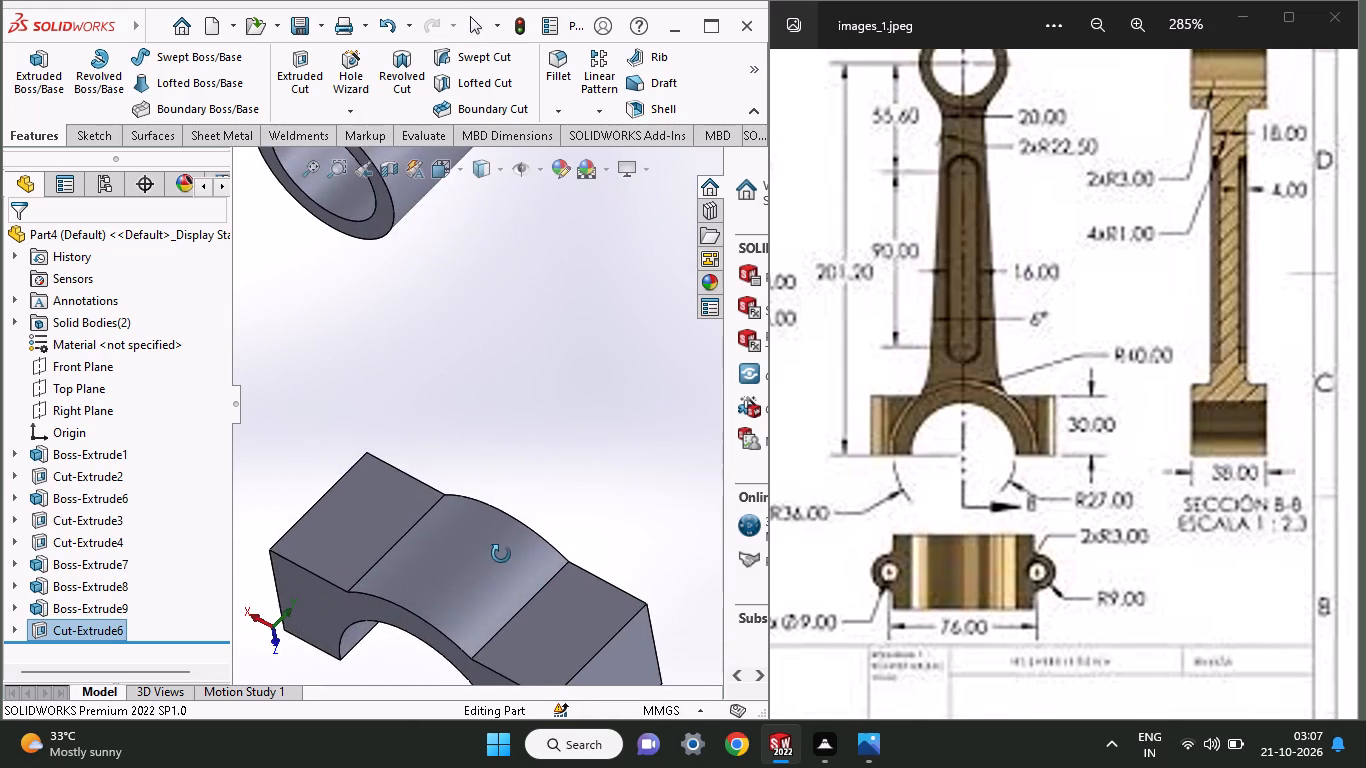
{"action": "middle_click_drag", "start_coordinate": [501, 554], "coordinate": [519, 541]}
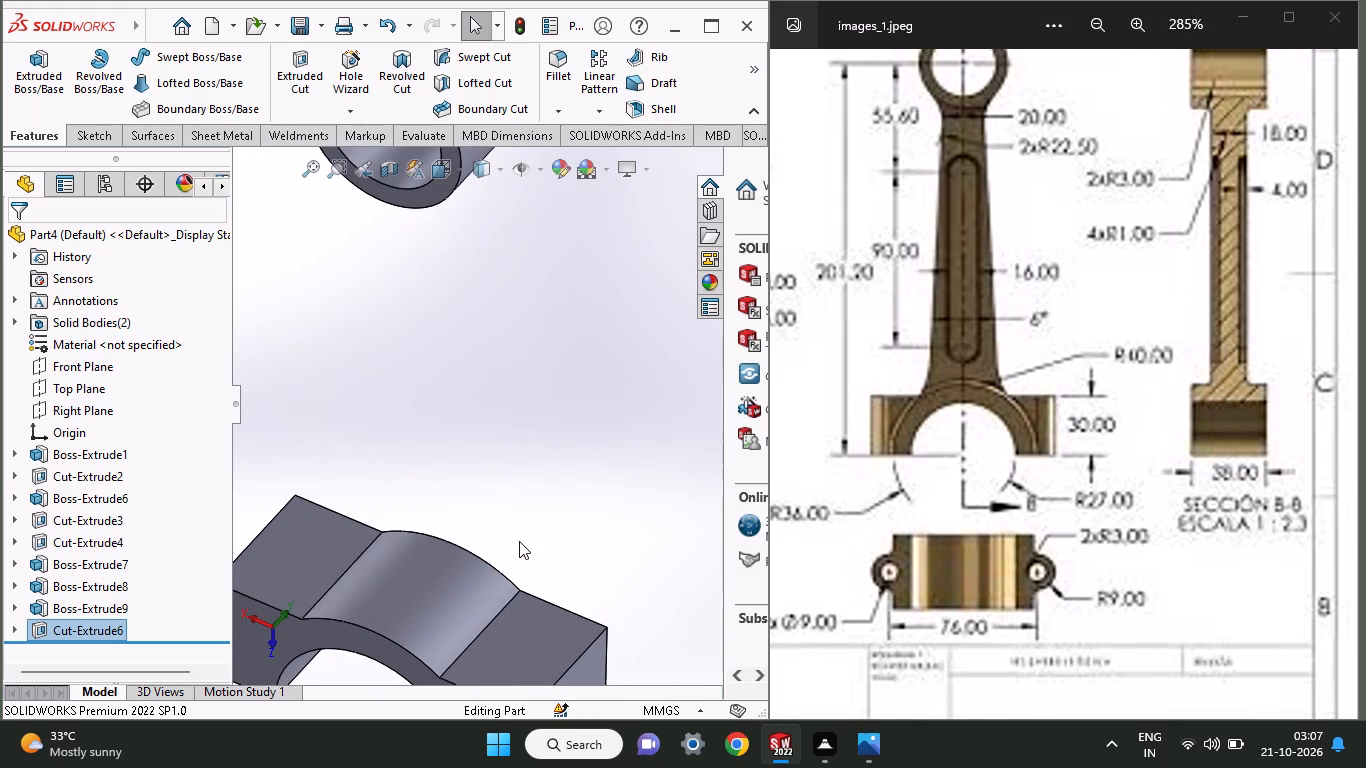
{"action": "scroll", "coordinate": [519, 541], "scroll_direction": "up", "scroll_amount": 3, "text": "ctrl"}
{"action": "middle_click_drag", "start_coordinate": [489, 541], "coordinate": [490, 400]}
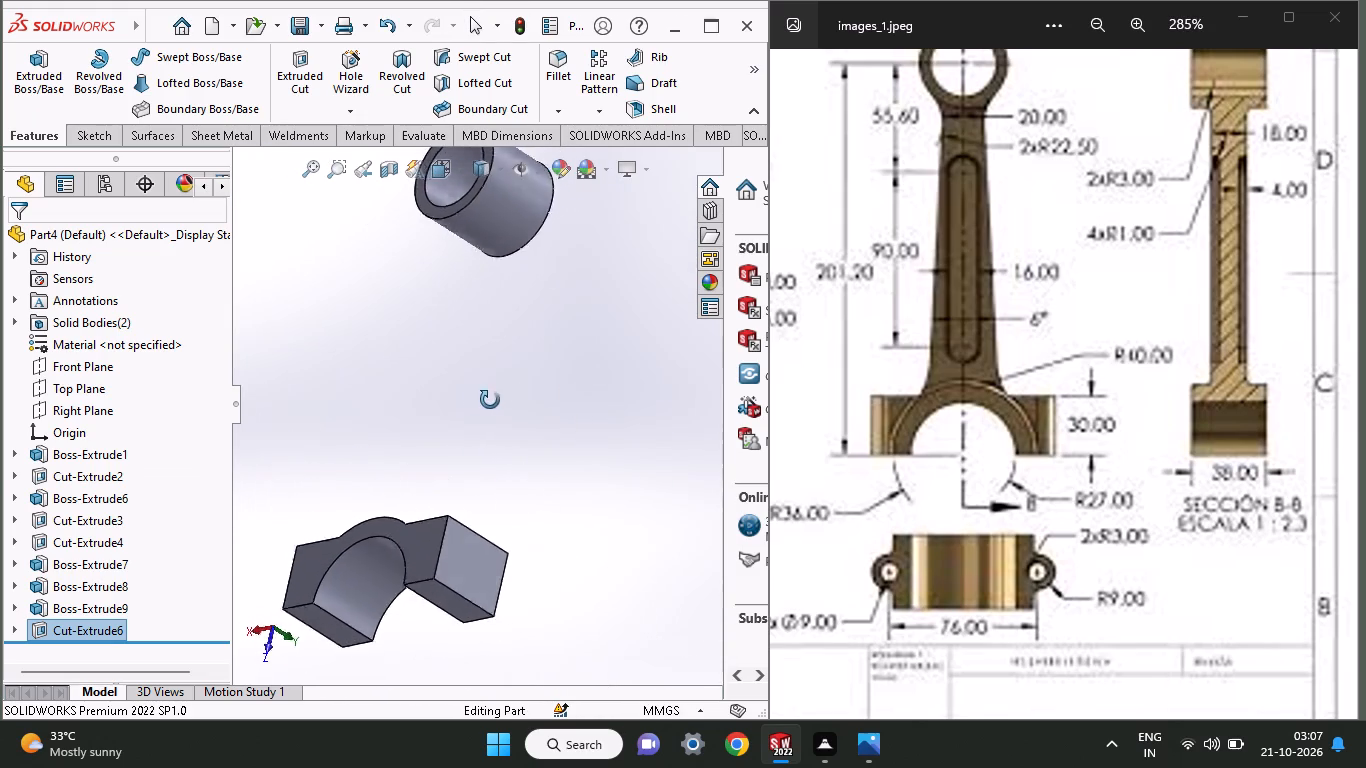
{"action": "middle_click_drag", "start_coordinate": [490, 400], "coordinate": [551, 482]}
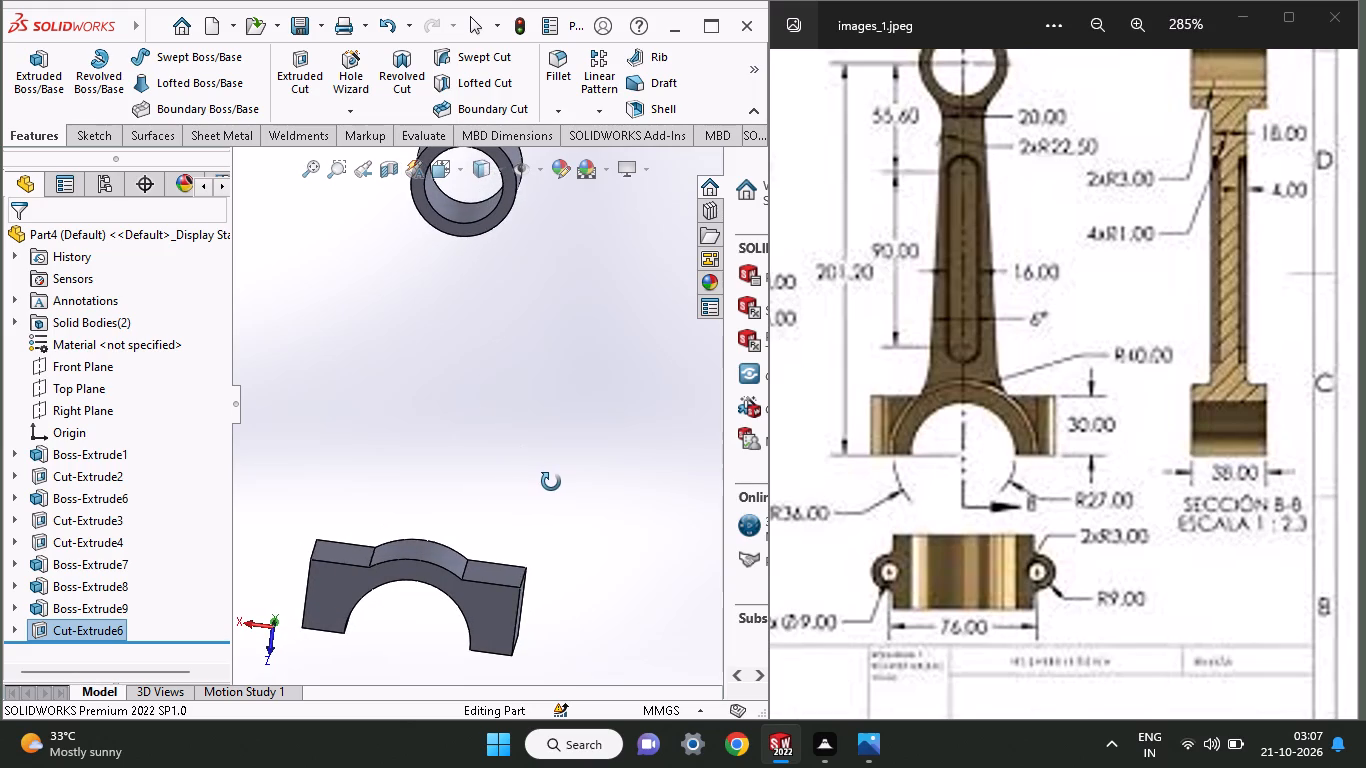
{"action": "middle_click_drag", "start_coordinate": [551, 482], "coordinate": [552, 482]}
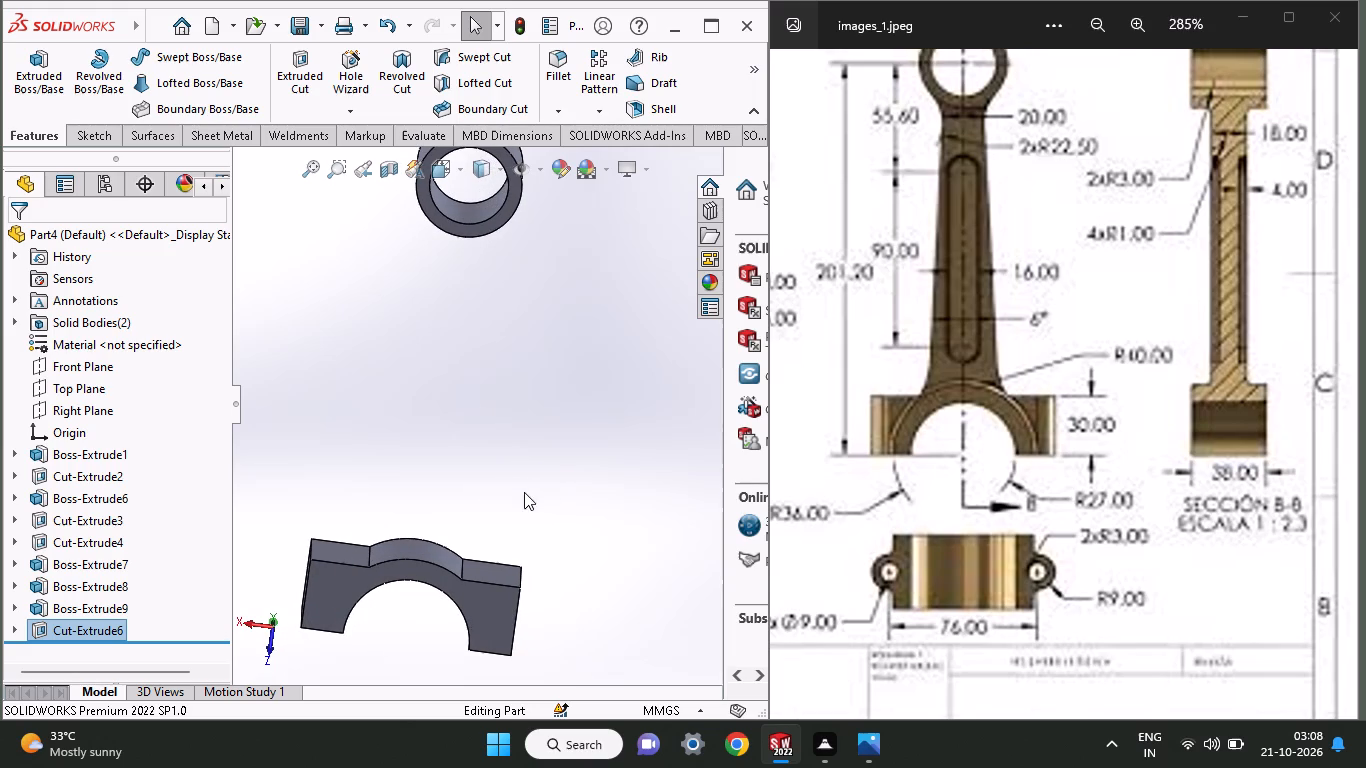
{"action": "middle_click_drag", "start_coordinate": [524, 492], "coordinate": [506, 571]}
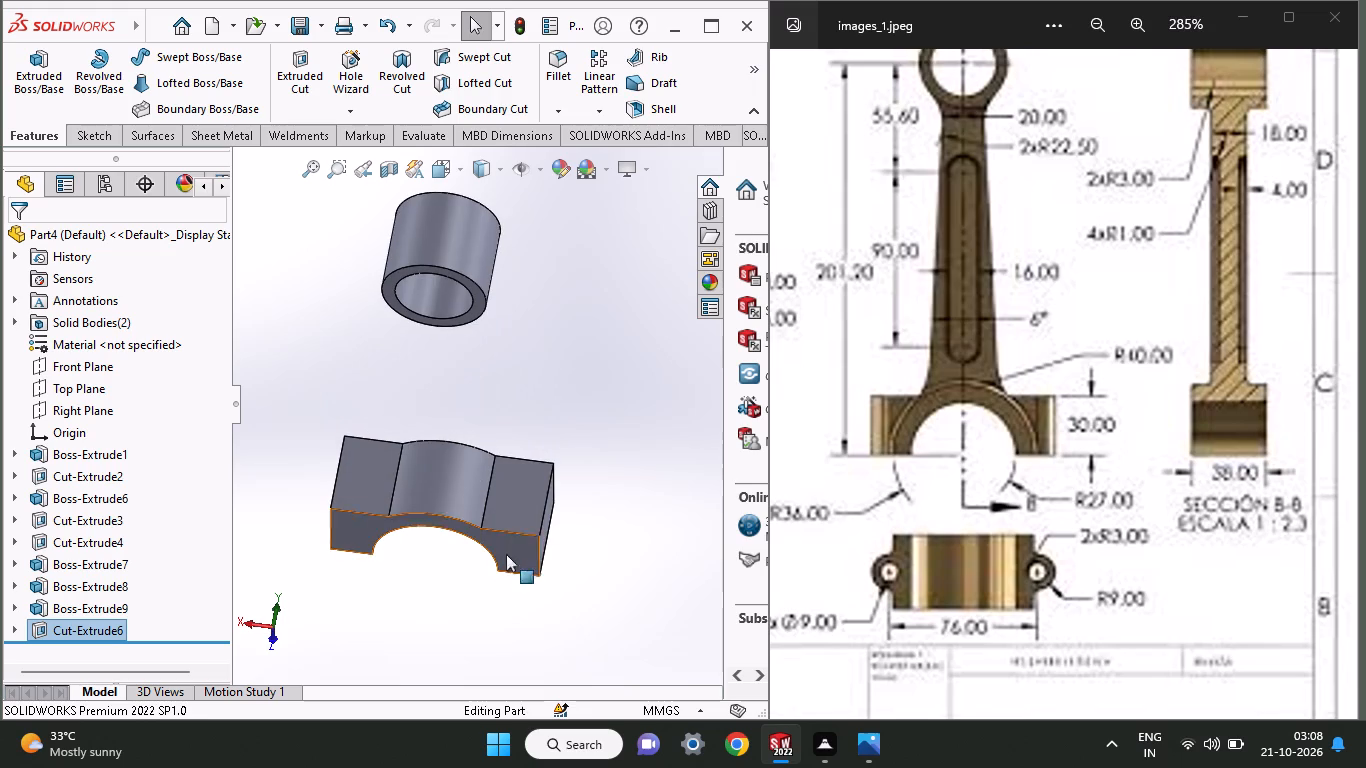
{"action": "left_click", "coordinate": [507, 492]}
{"action": "left_click", "coordinate": [602, 437]}
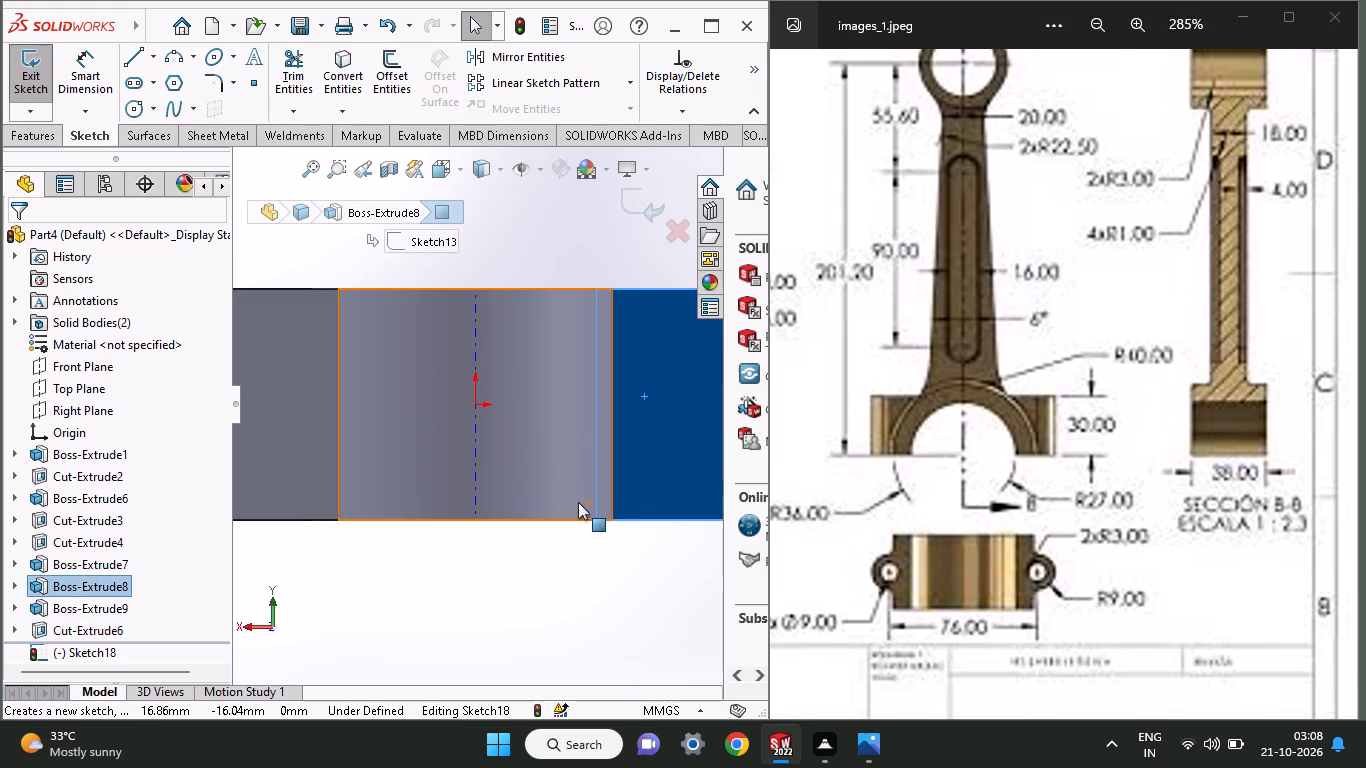
{"action": "scroll", "coordinate": [578, 502], "scroll_direction": "up", "scroll_amount": 2, "text": "ctrl"}
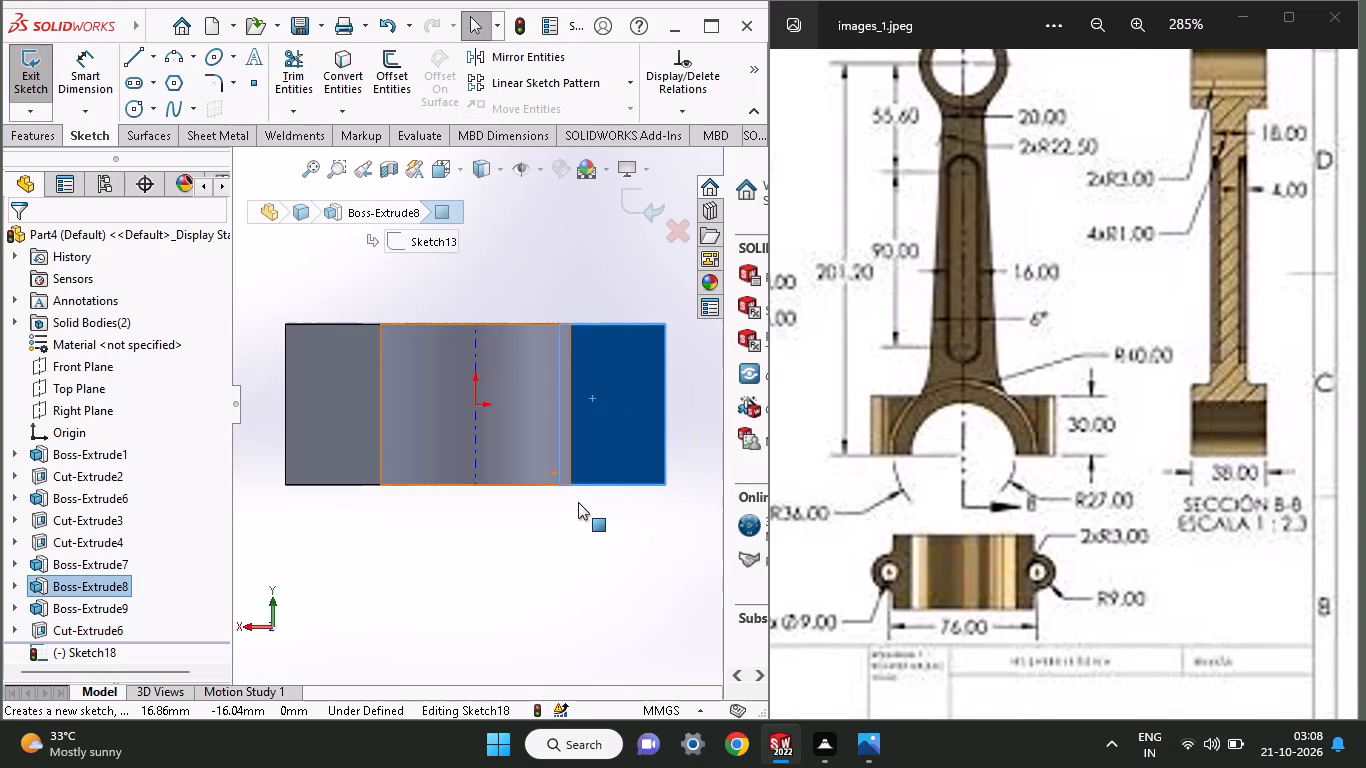
{"action": "left_click", "coordinate": [135, 62]}
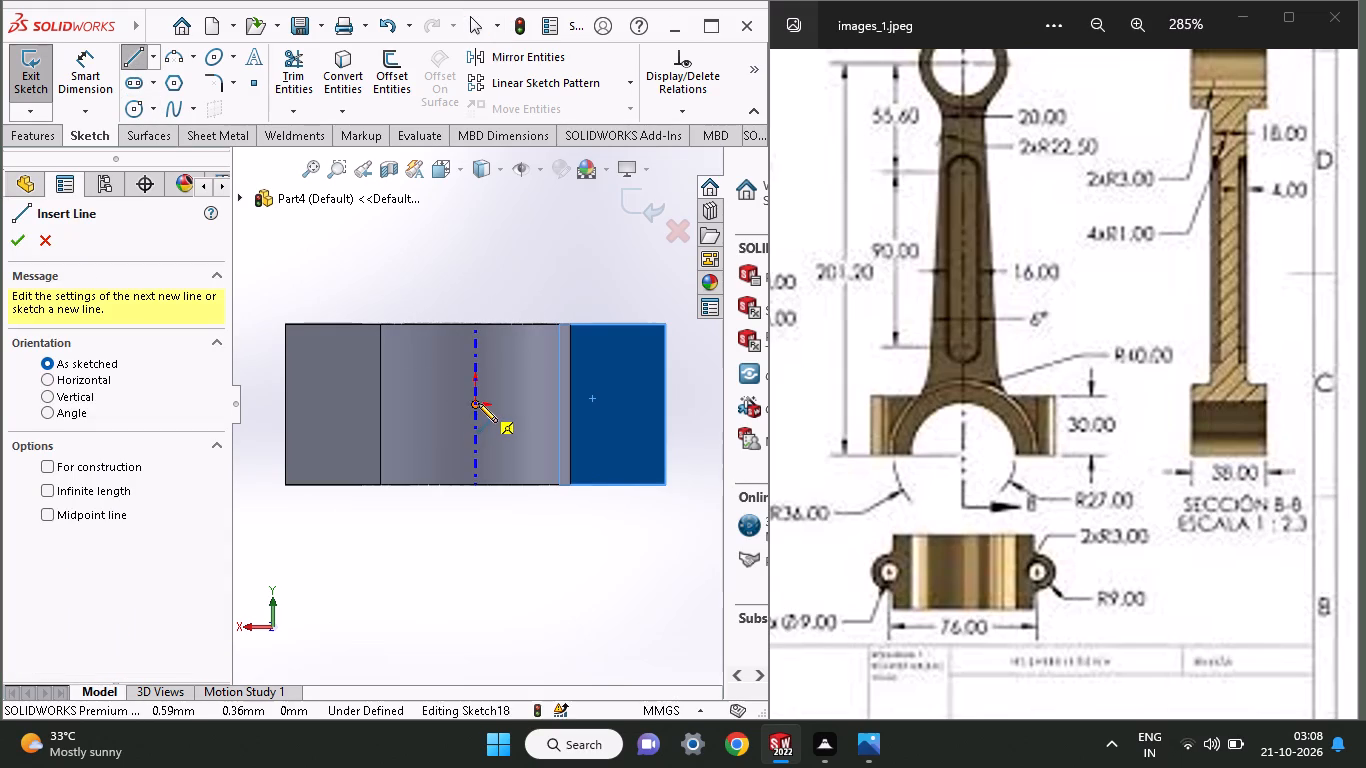
{"action": "left_click", "coordinate": [478, 403]}
{"action": "left_click", "coordinate": [618, 402]}
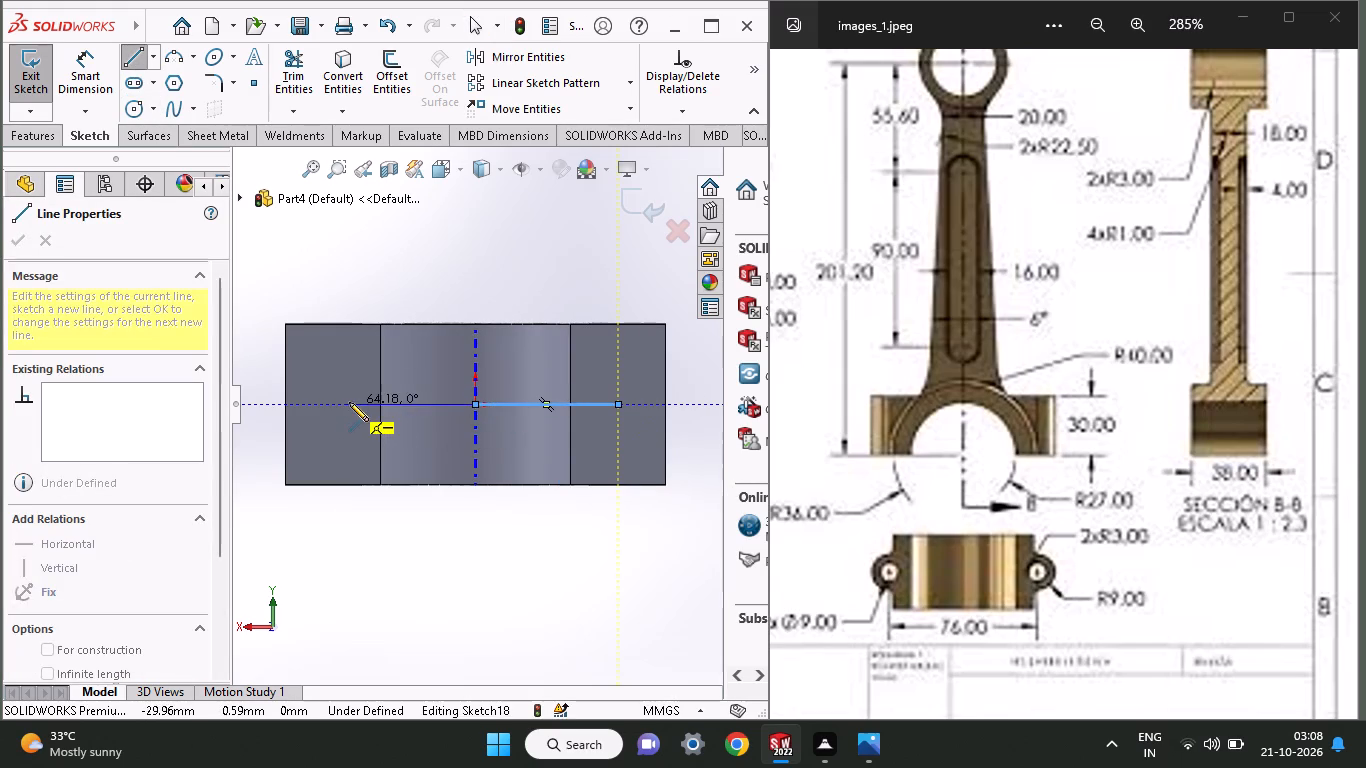
{"action": "left_click", "coordinate": [353, 402]}
{"action": "right_click", "coordinate": [383, 272]}
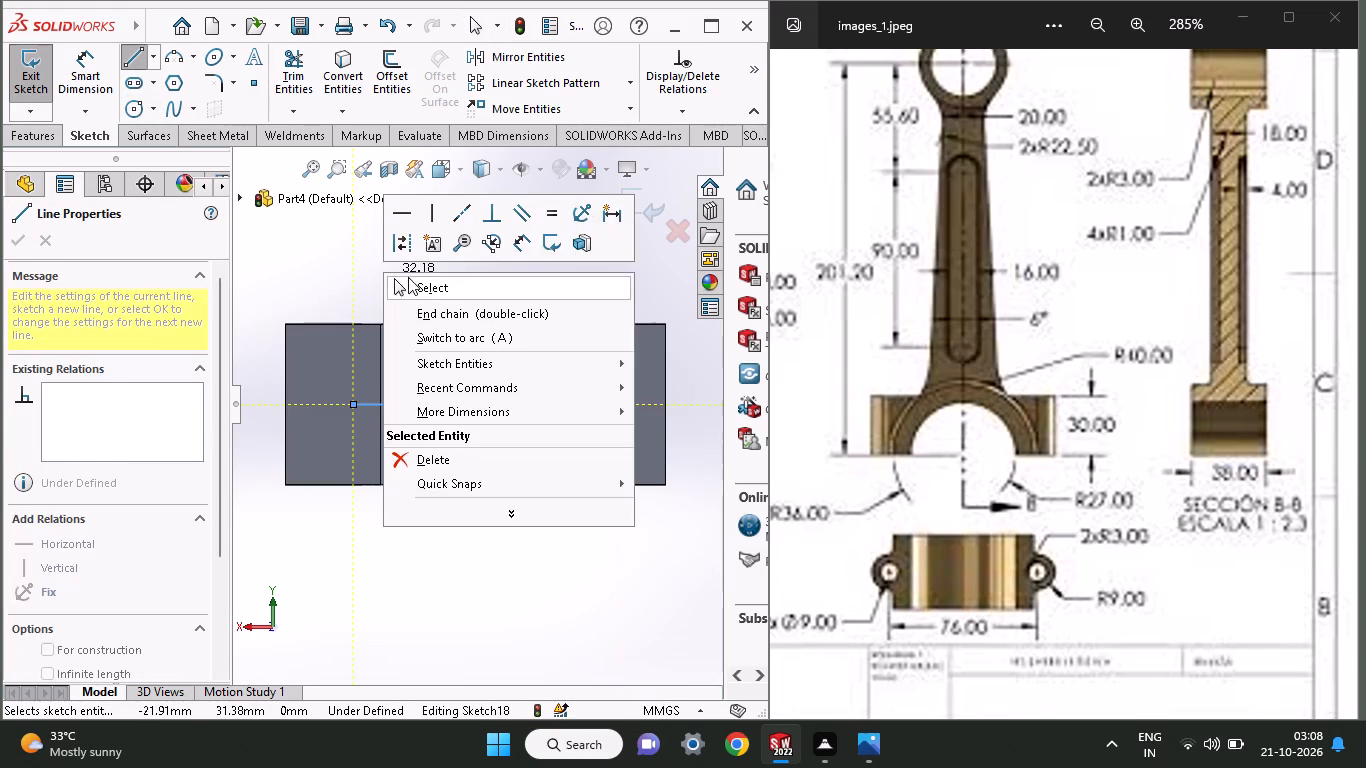
{"action": "left_click", "coordinate": [411, 281]}
Dimension the horizontal line's length to 76 mm.
{"action": "left_click", "coordinate": [104, 91]}
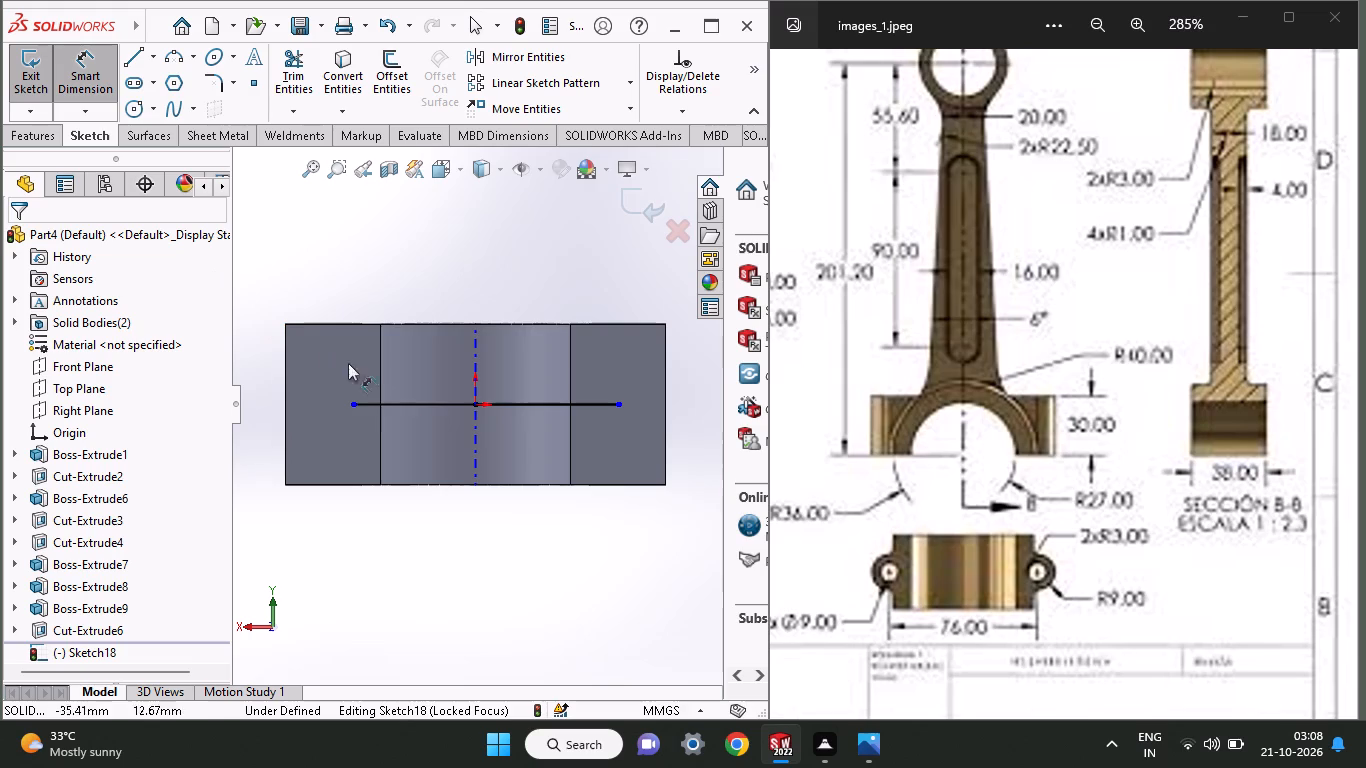
{"action": "left_click", "coordinate": [379, 404]}
{"action": "left_click", "coordinate": [407, 533]}
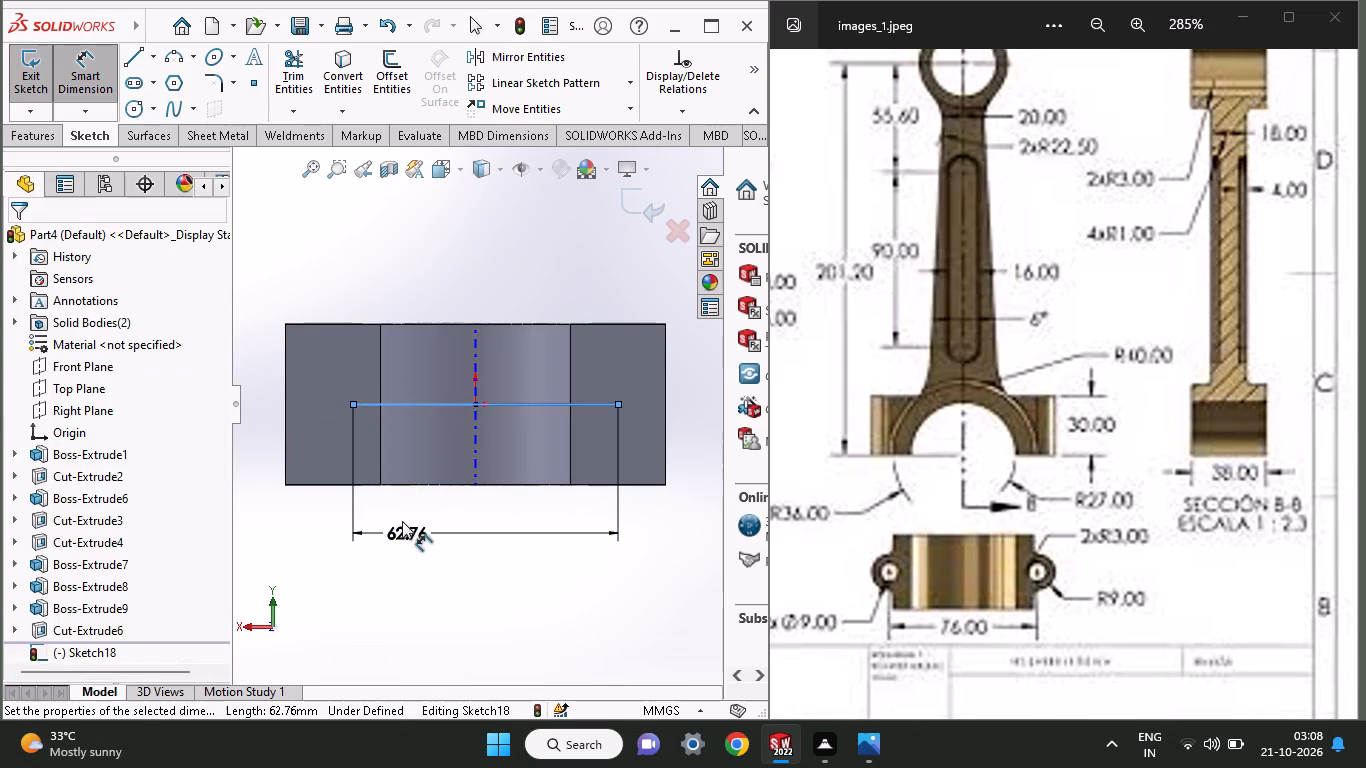
{"action": "type", "text": "76"}
{"action": "key", "text": "Return"}
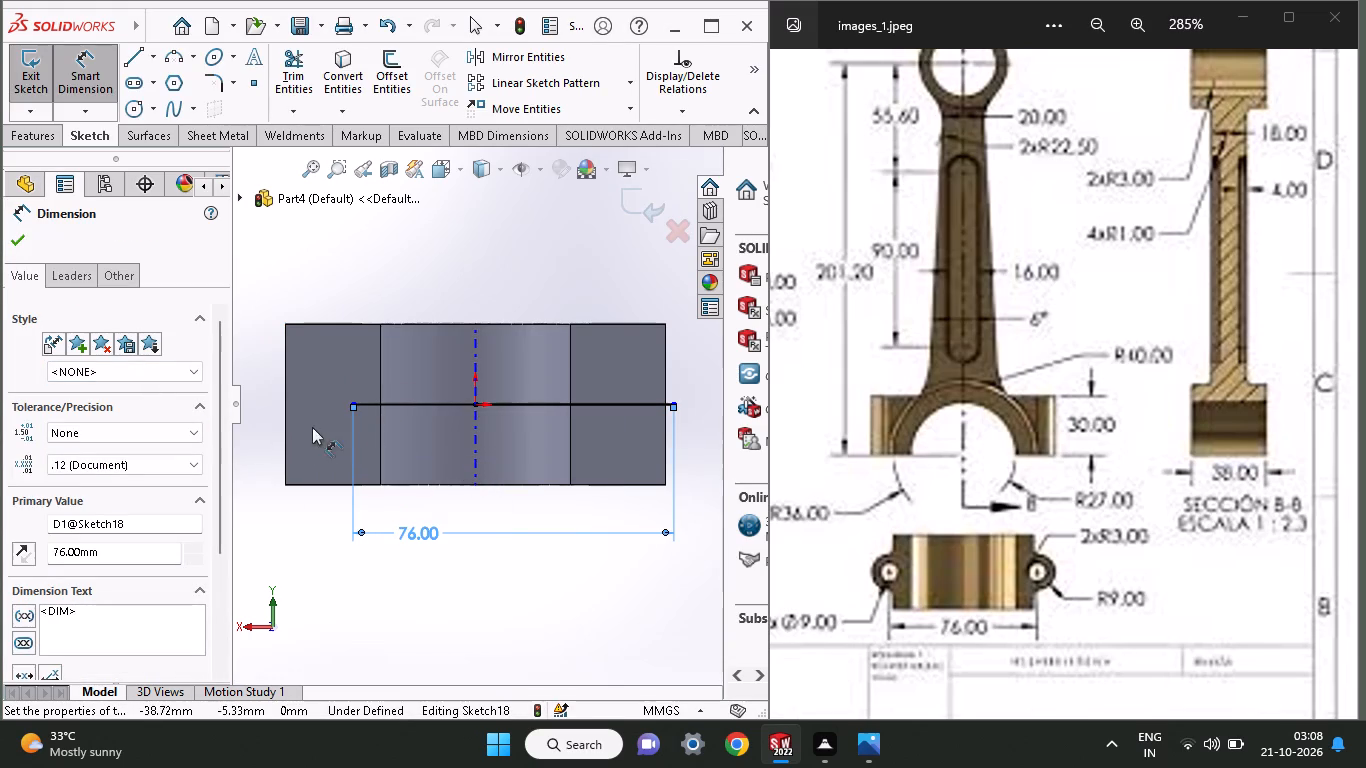
Dimension the distance from the origin to the end of the 76 mm line as 38 mm, centring the line on the block.
{"action": "left_click", "coordinate": [353, 407]}
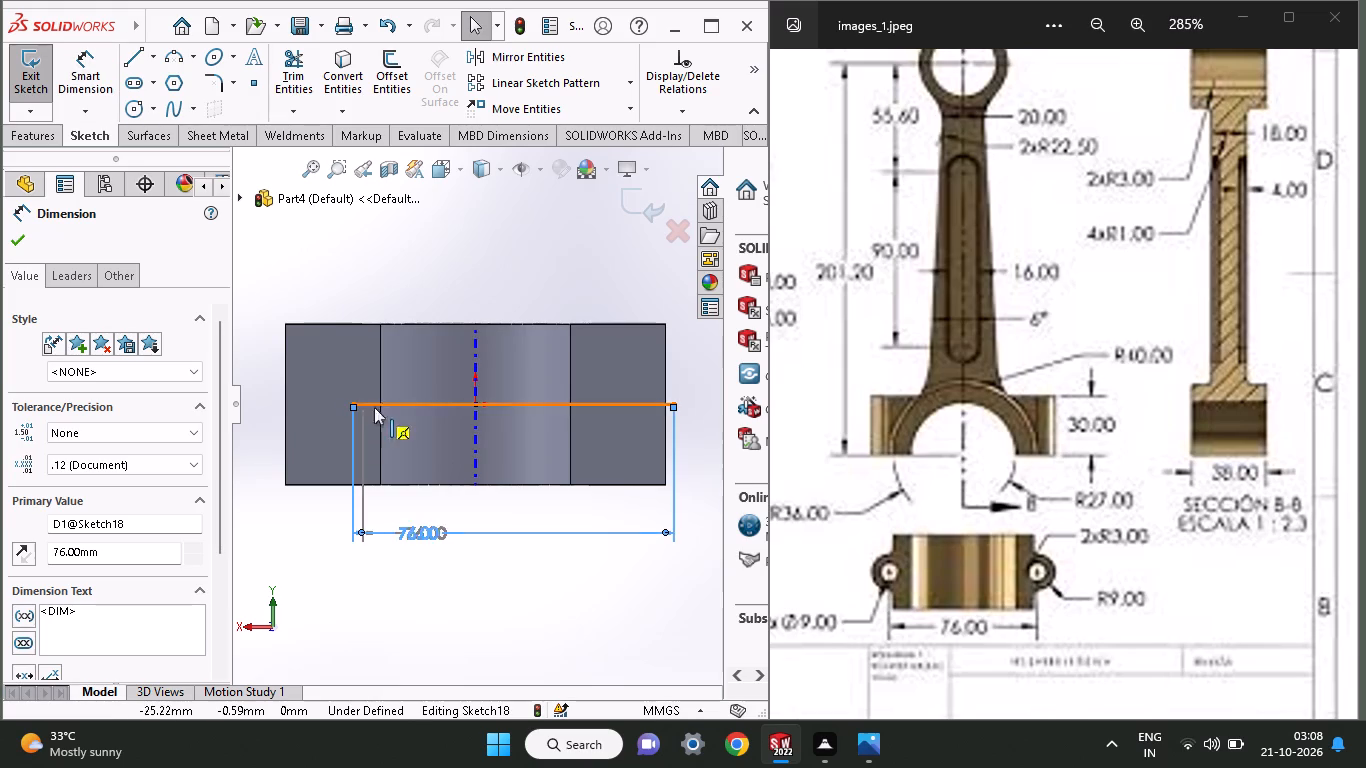
{"action": "key", "text": "Escape"}
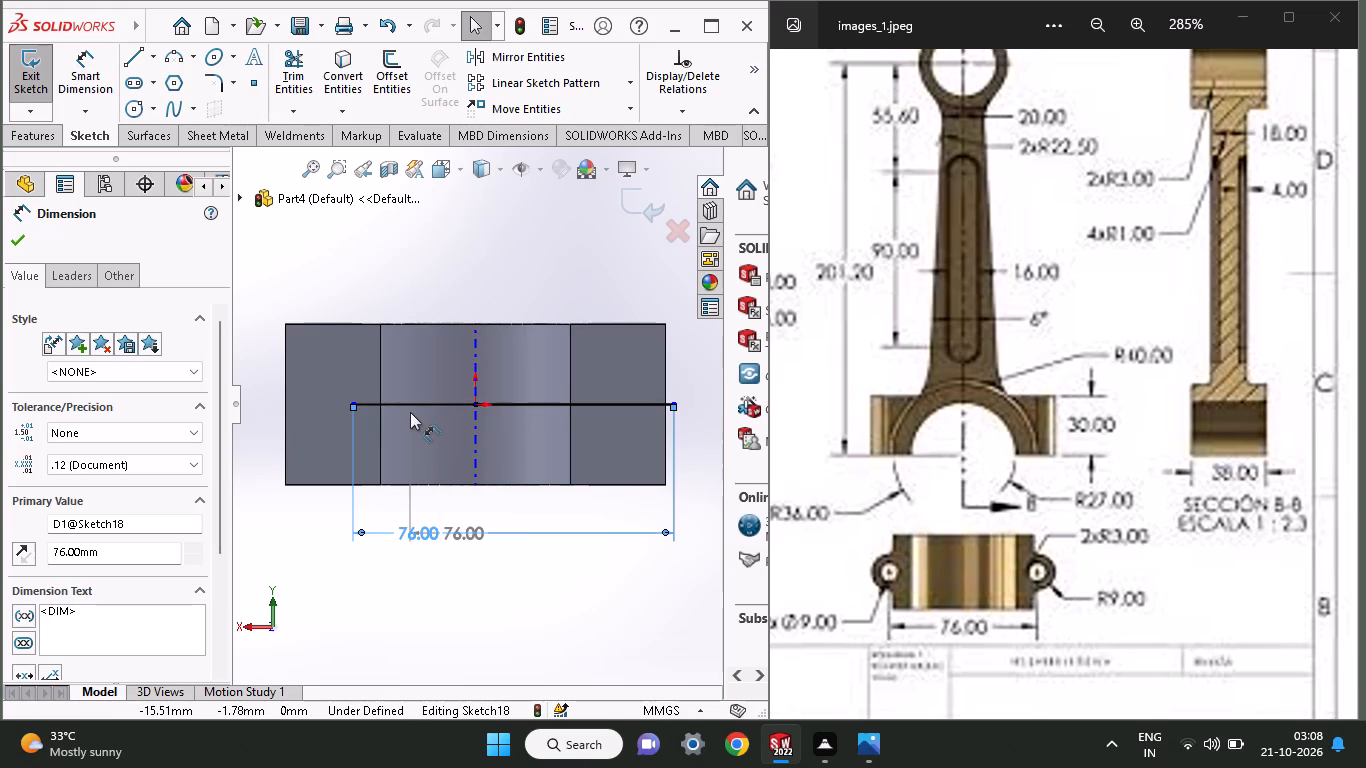
{"action": "left_click", "coordinate": [472, 404]}
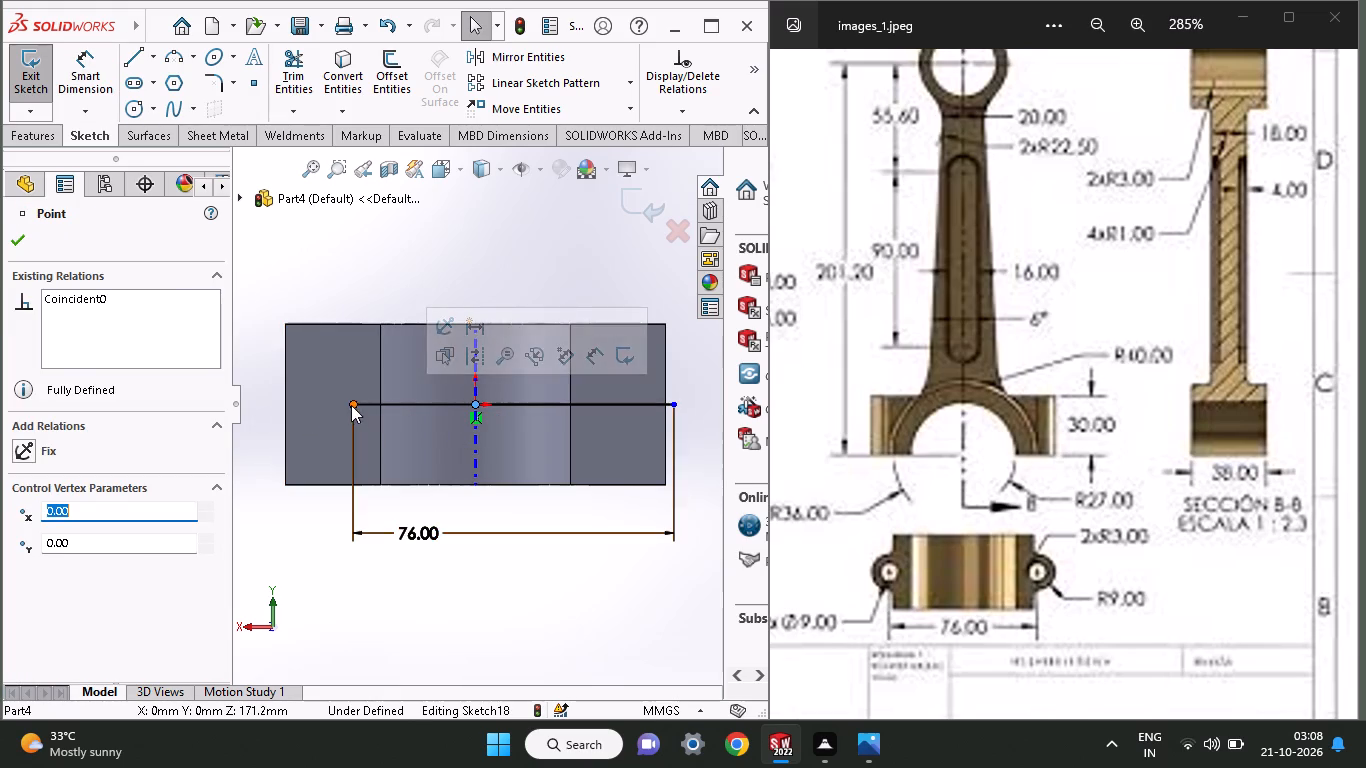
{"action": "left_click", "coordinate": [287, 257]}
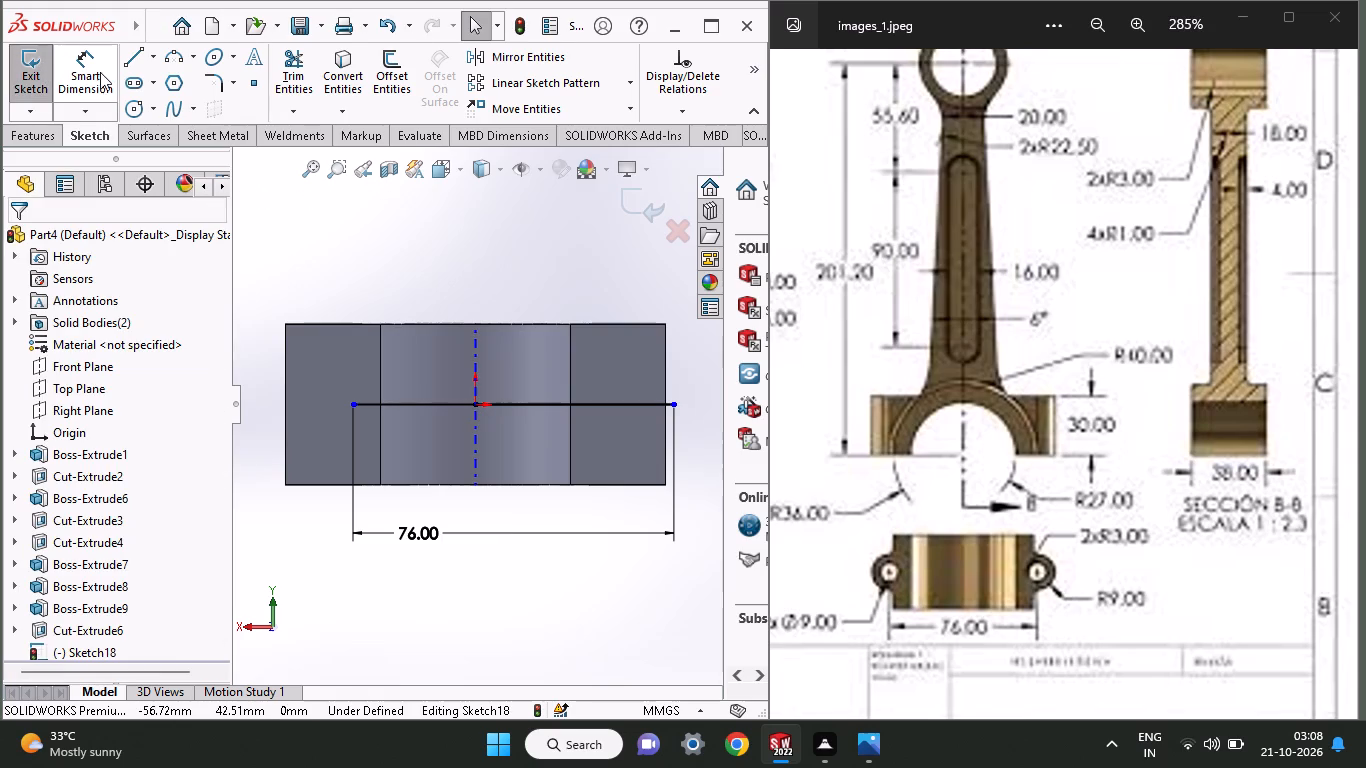
{"action": "left_click", "coordinate": [96, 72]}
{"action": "left_click", "coordinate": [476, 402]}
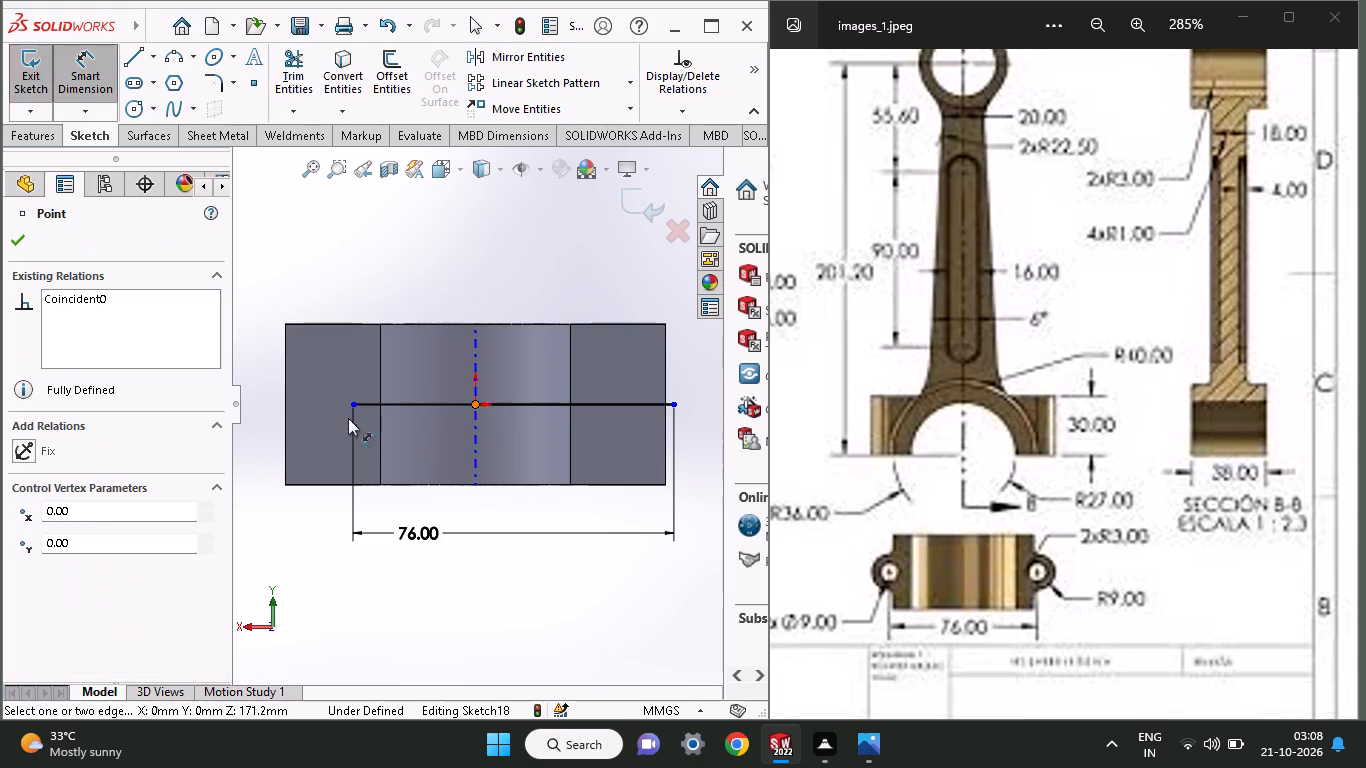
{"action": "left_click", "coordinate": [353, 409]}
{"action": "left_click", "coordinate": [395, 371]}
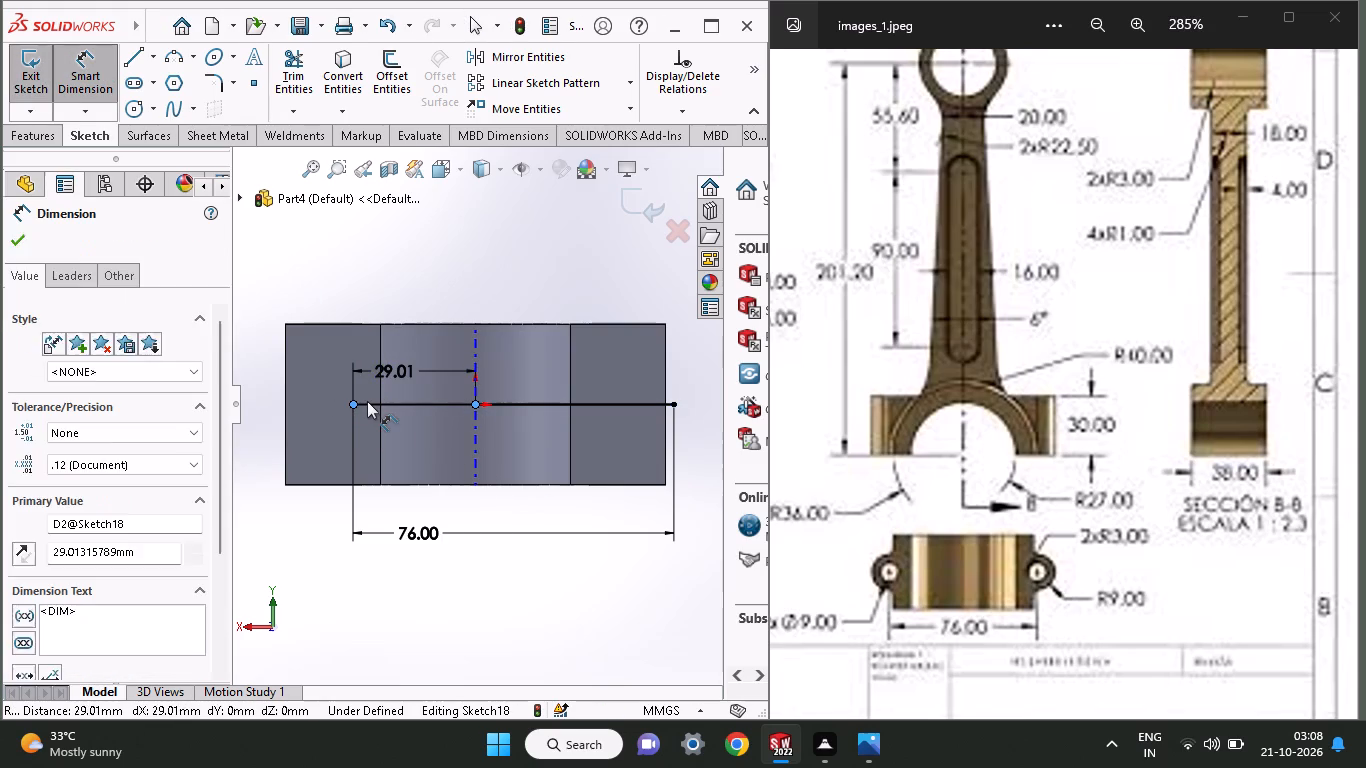
{"action": "type", "text": "38"}
{"action": "key", "text": "Return"}
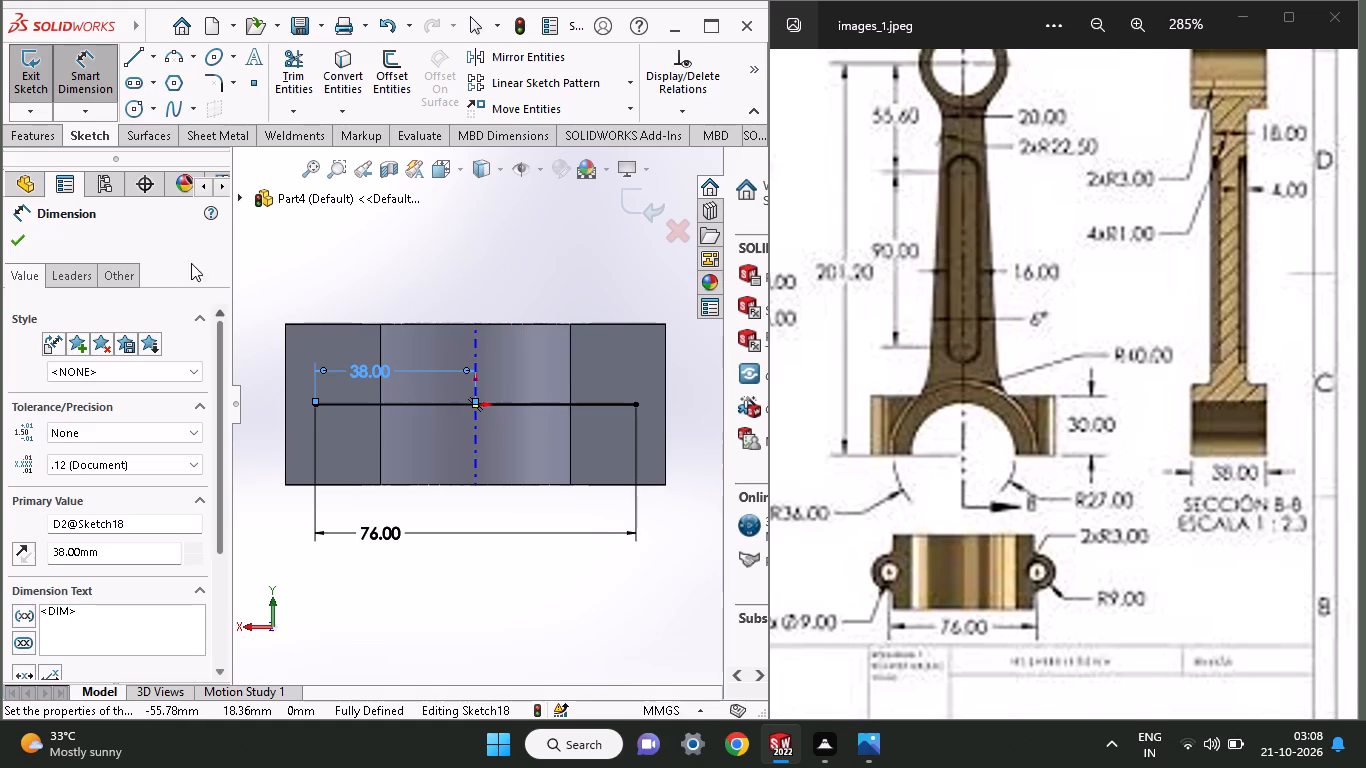
Sketch a circle about 22 mm in diameter centred on the line's endpoint opposite the 38 mm dimension.
{"action": "left_click", "coordinate": [135, 118]}
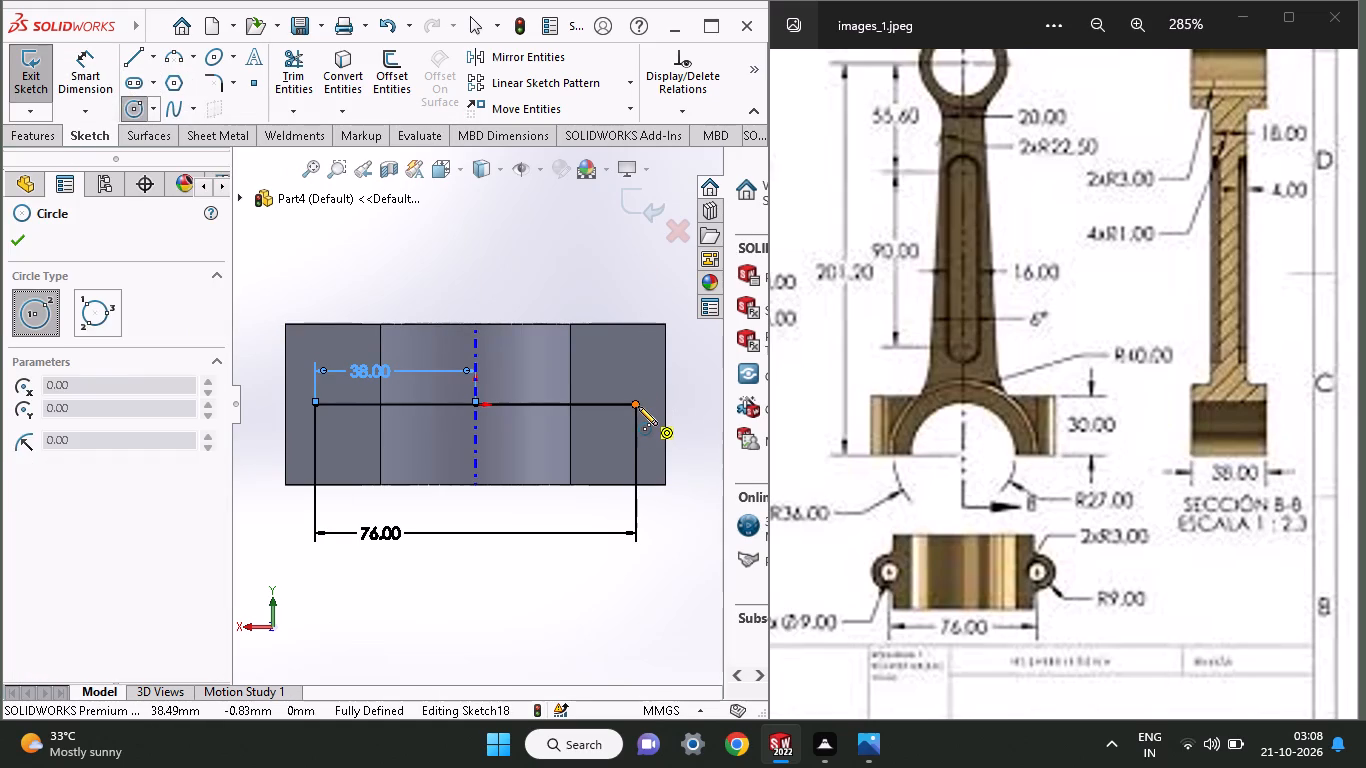
{"action": "left_click", "coordinate": [638, 406]}
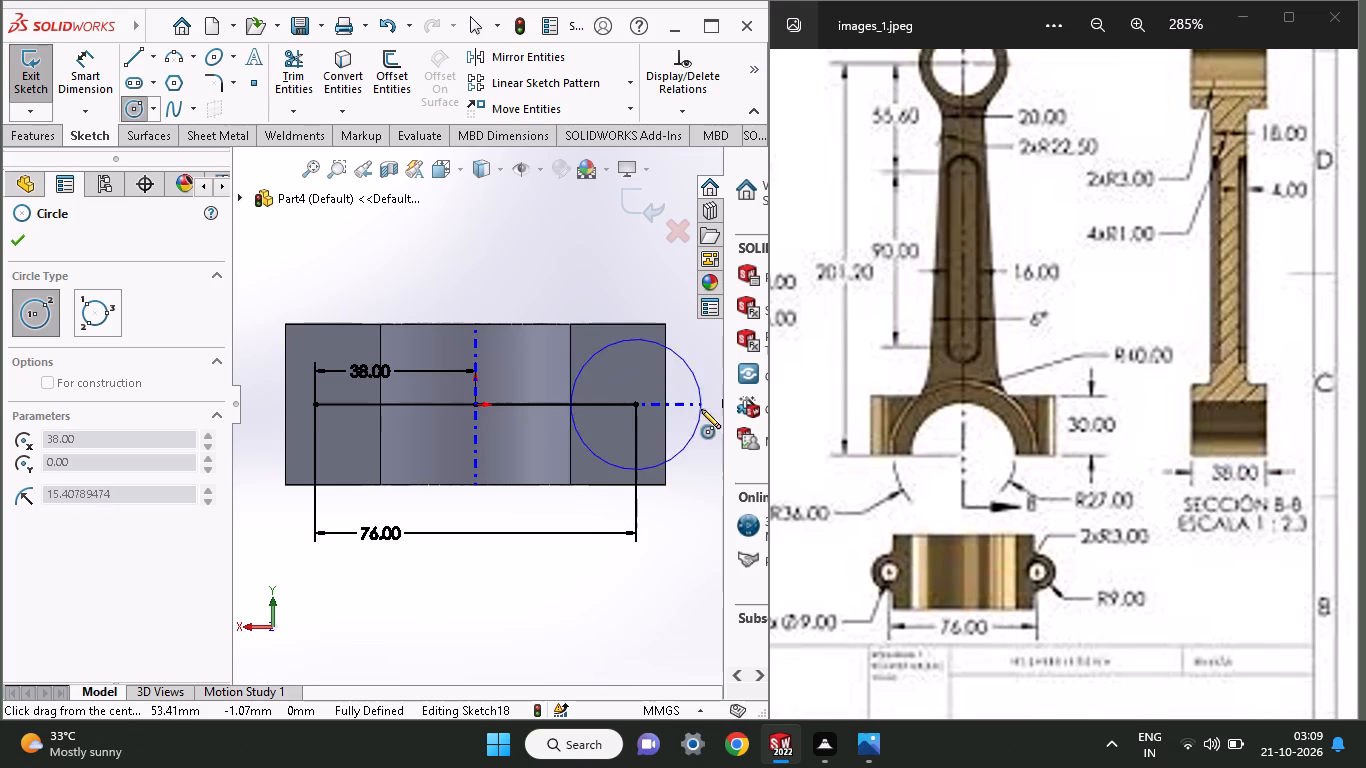
{"action": "left_click", "coordinate": [682, 406]}
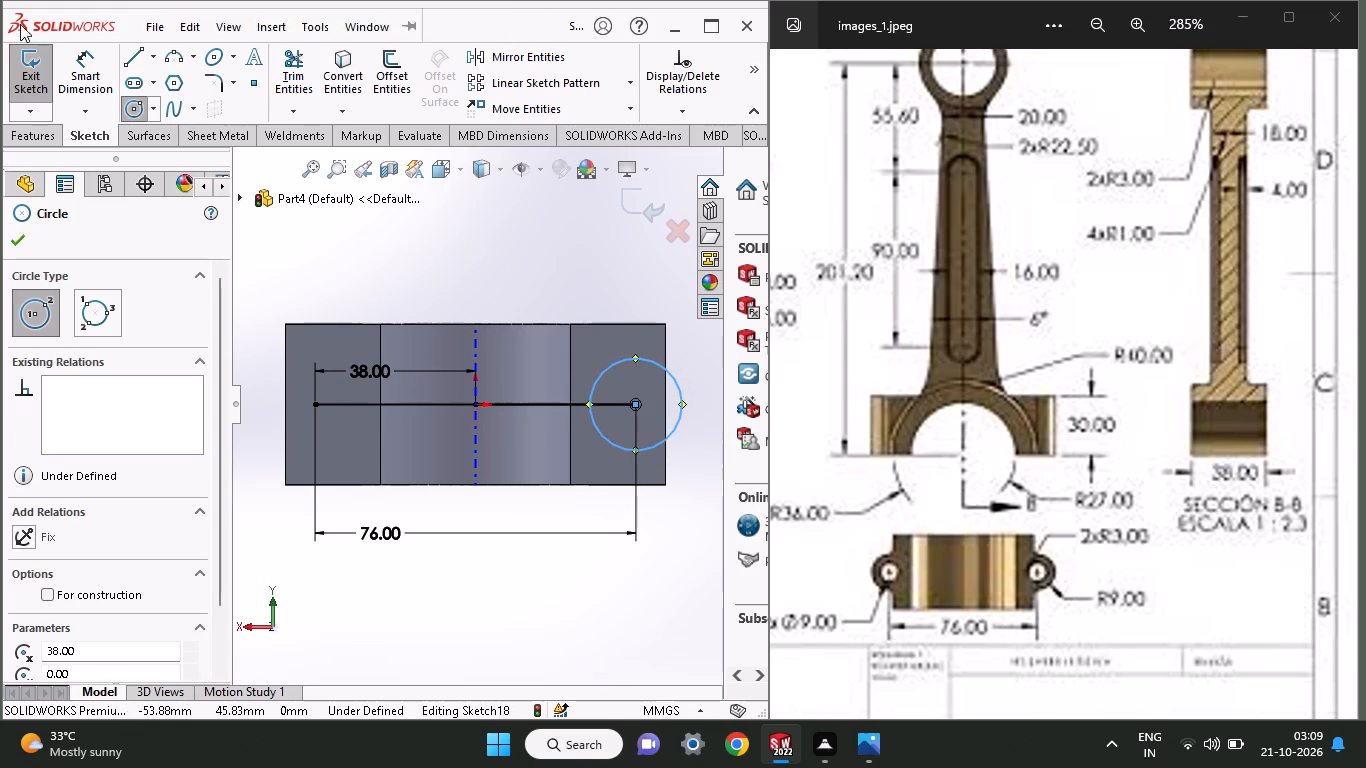
Dimension the circle's diameter to 18 mm.
{"action": "left_click", "coordinate": [82, 66]}
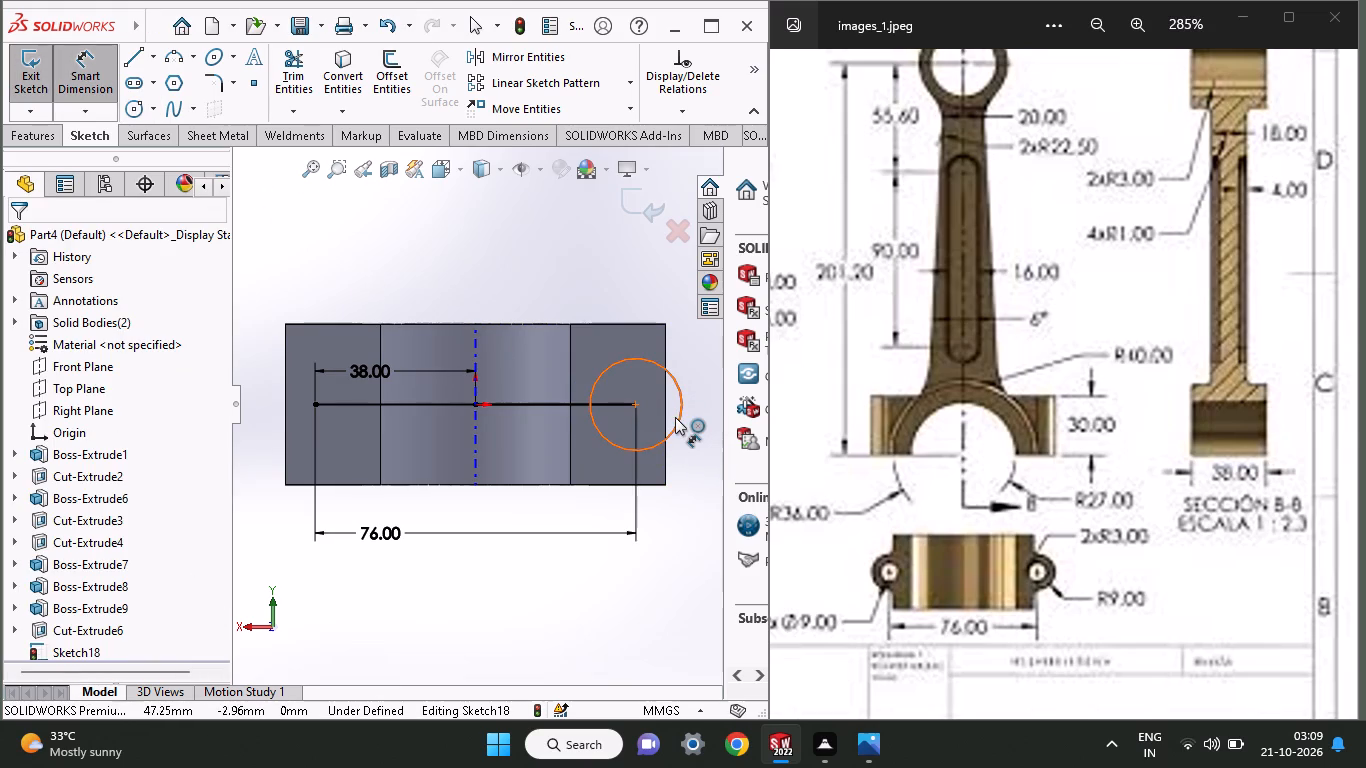
{"action": "left_click", "coordinate": [675, 417]}
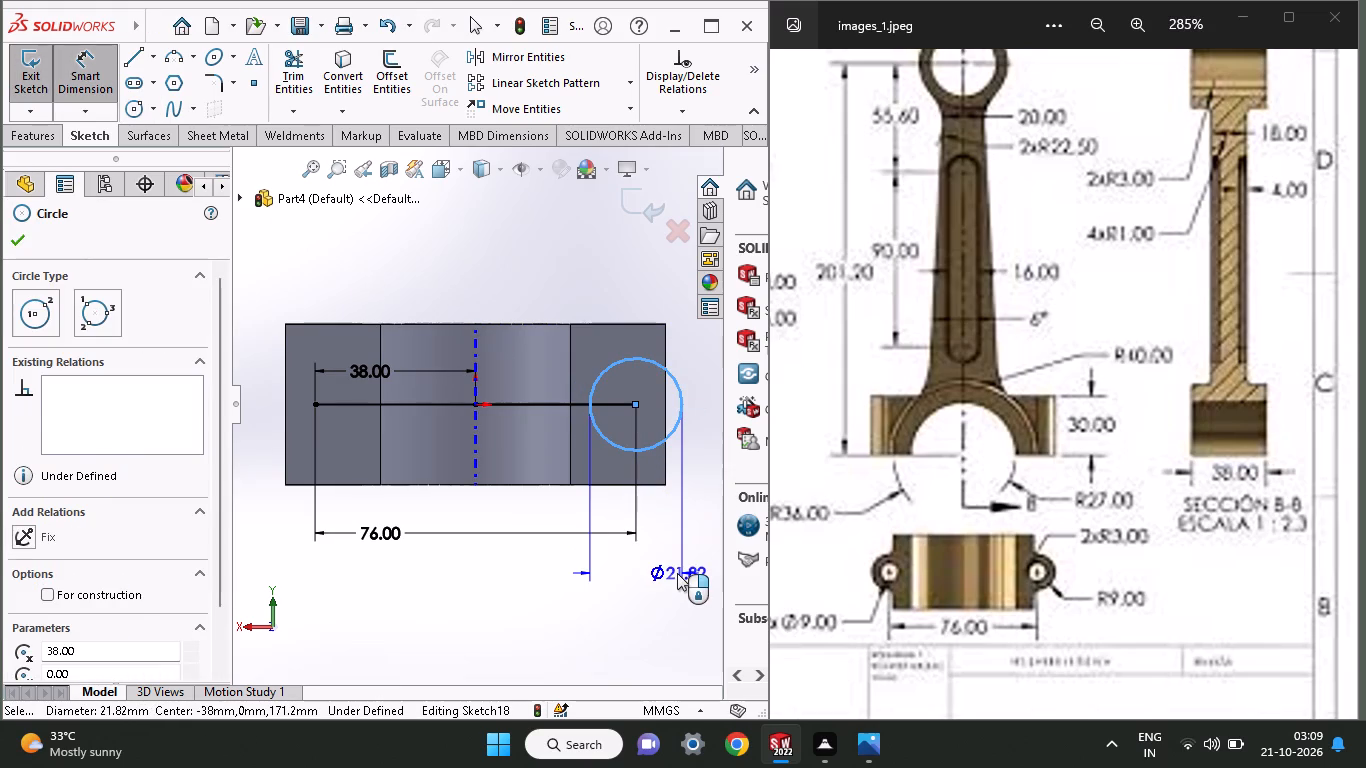
{"action": "left_click", "coordinate": [677, 573]}
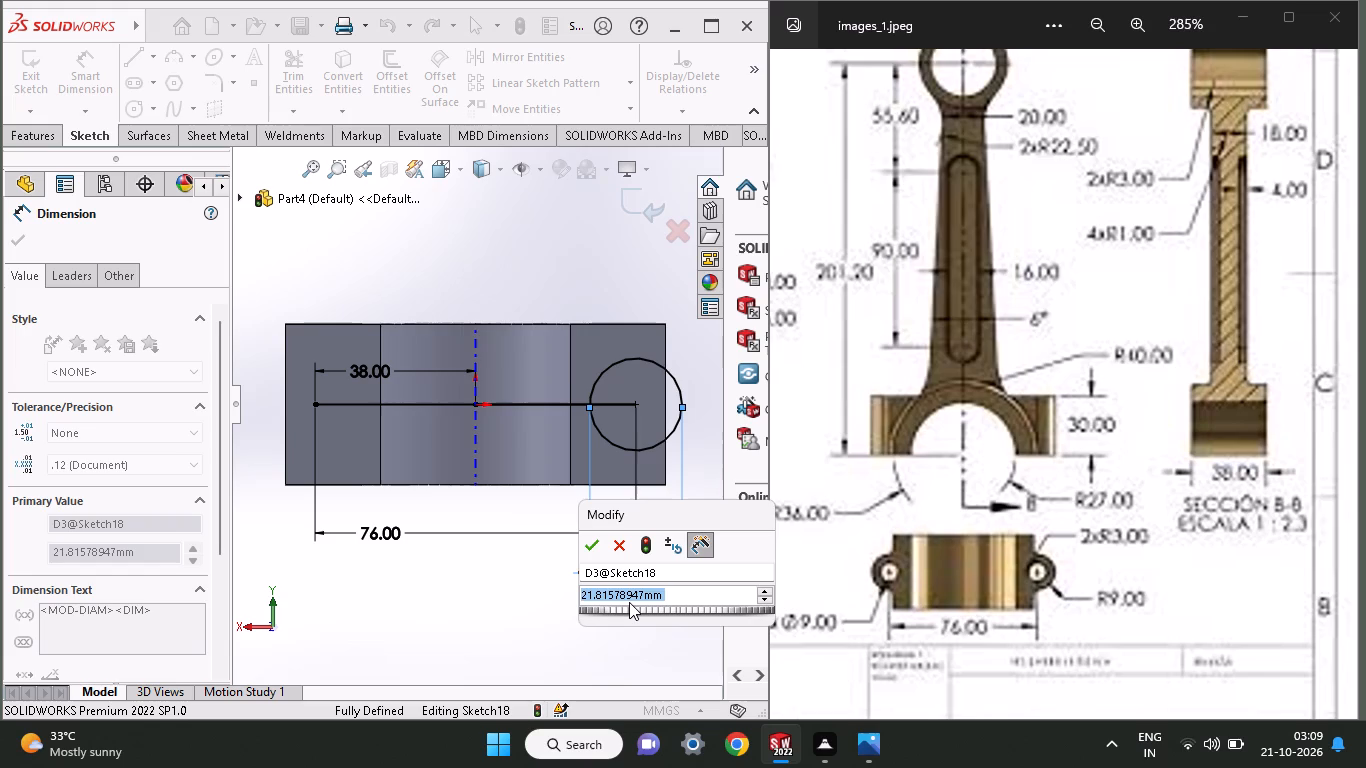
{"action": "type", "text": "18"}
{"action": "key", "text": "Return"}
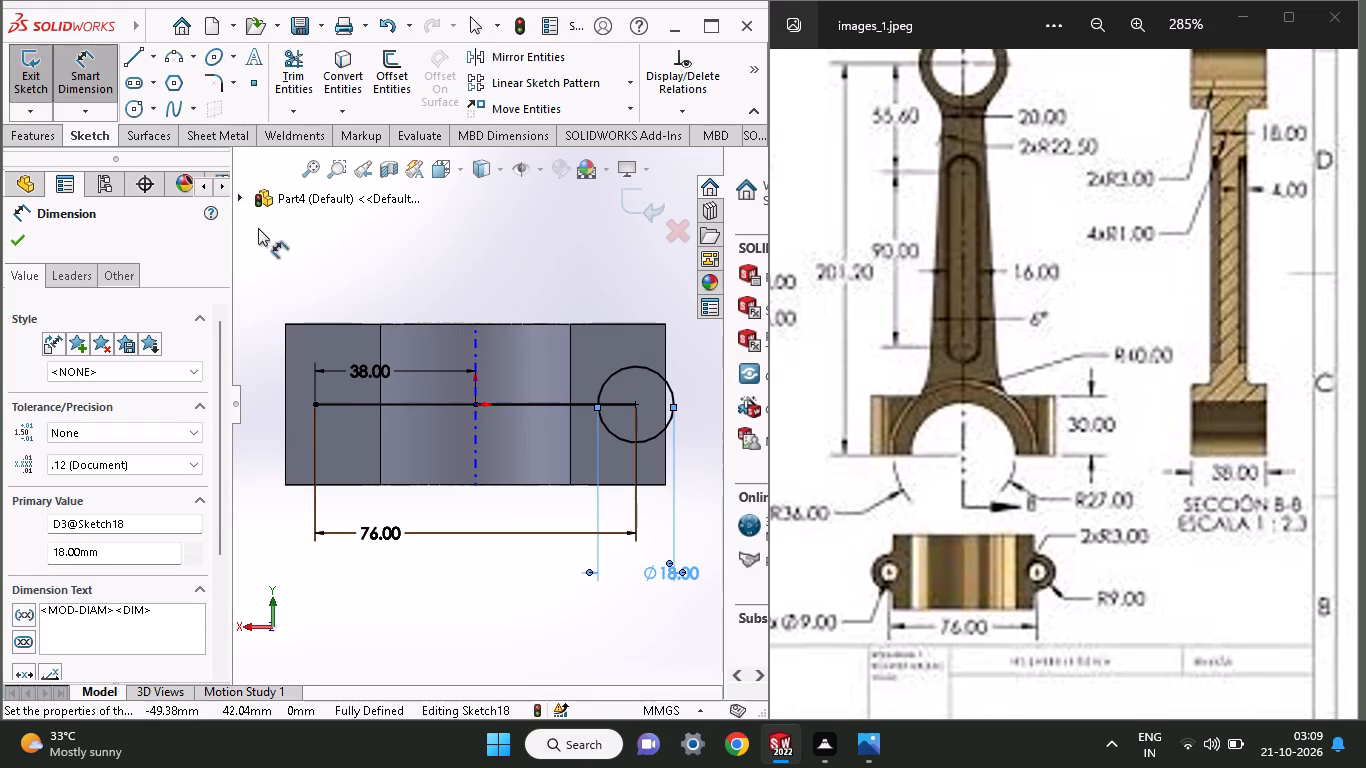
Extrude the 18 mm circle's region as a Blind boss 30 mm deep, with the direction reversed into the large-end block.
{"action": "left_click", "coordinate": [26, 138]}
{"action": "left_click", "coordinate": [39, 77]}
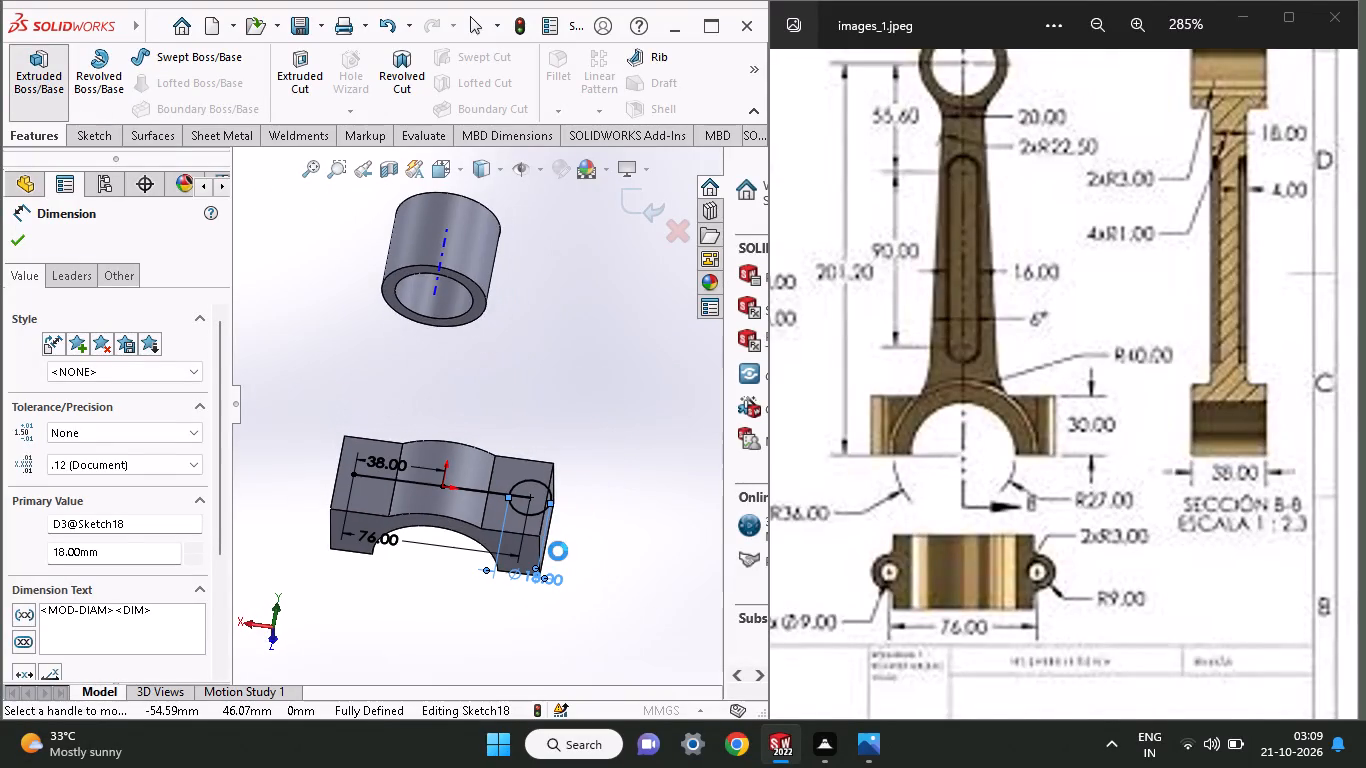
{"action": "left_click", "coordinate": [542, 491]}
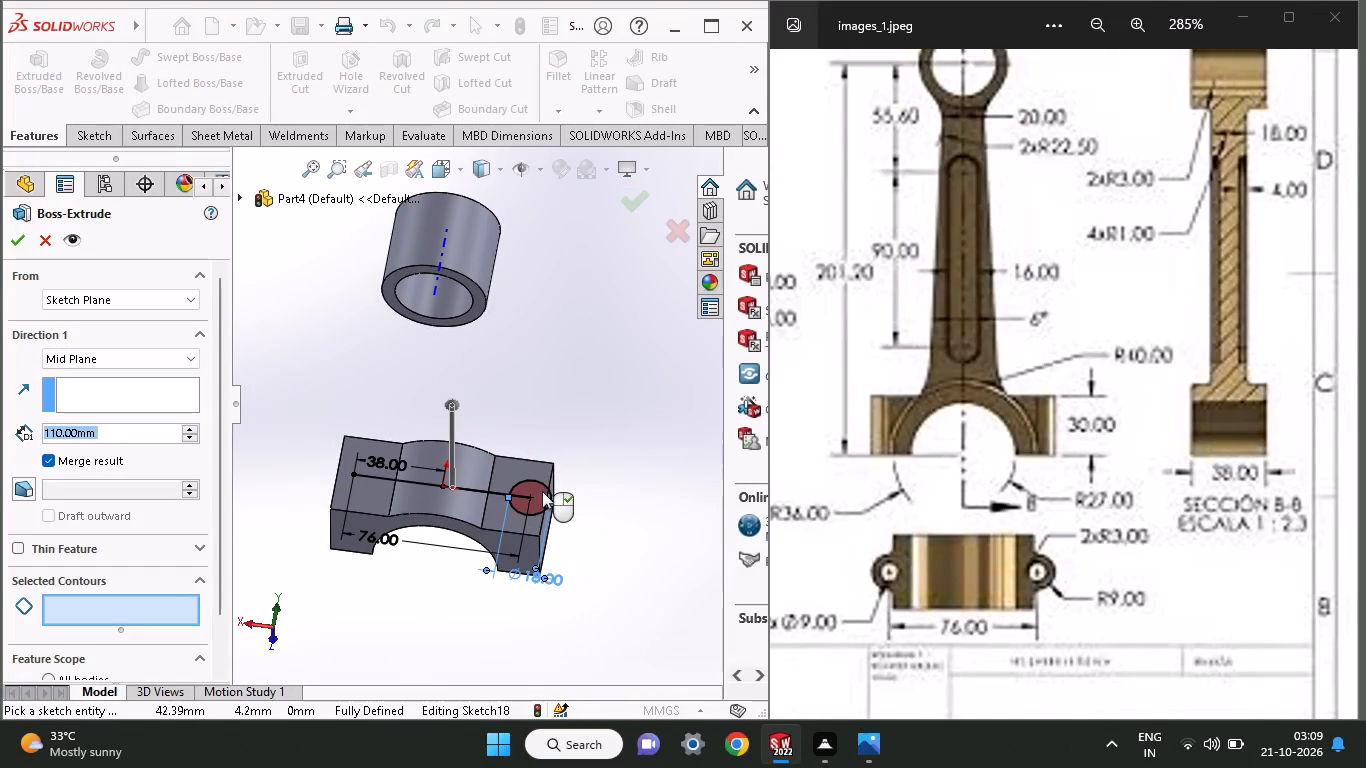
{"action": "left_click", "coordinate": [125, 360]}
{"action": "left_click", "coordinate": [102, 373]}
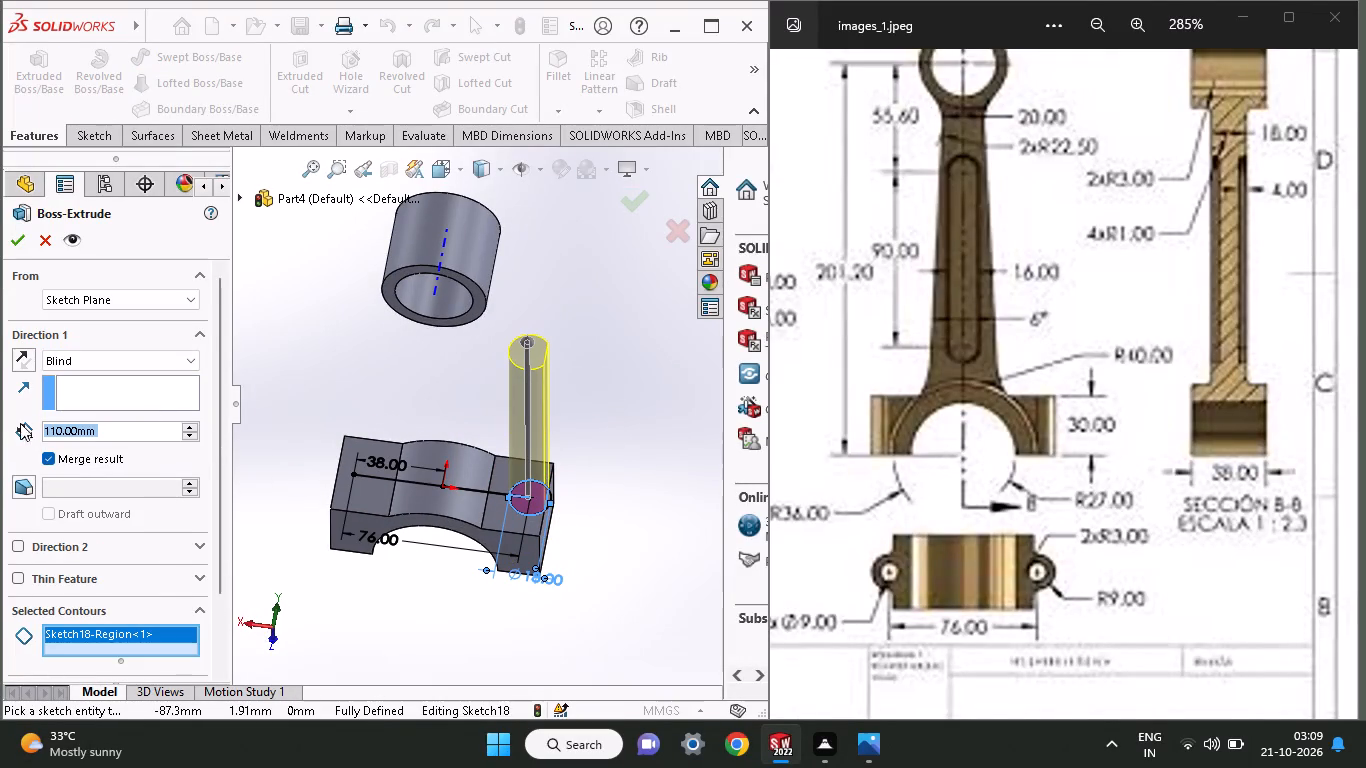
{"action": "left_click", "coordinate": [23, 353]}
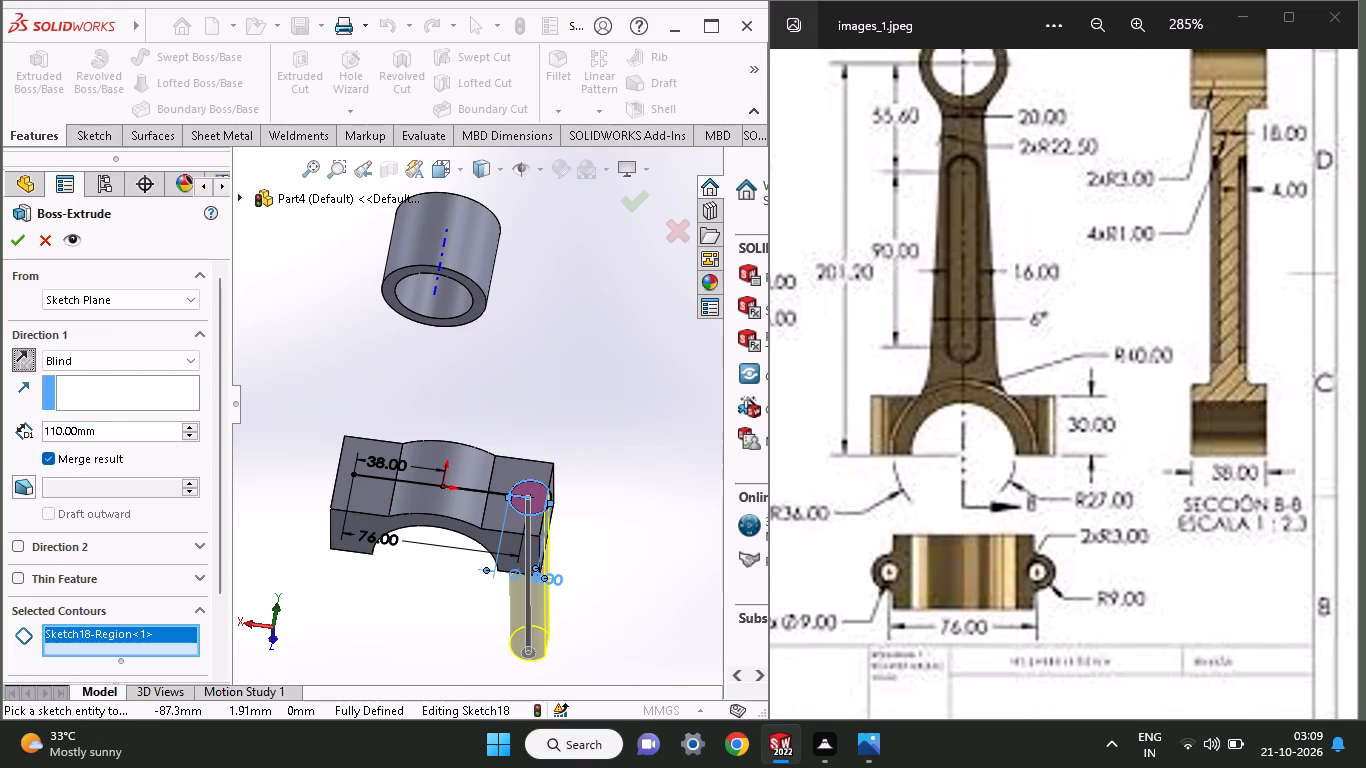
{"action": "left_click_drag", "start_coordinate": [106, 436], "coordinate": [18, 429]}
{"action": "type", "text": "30"}
{"action": "key", "text": "Return"}
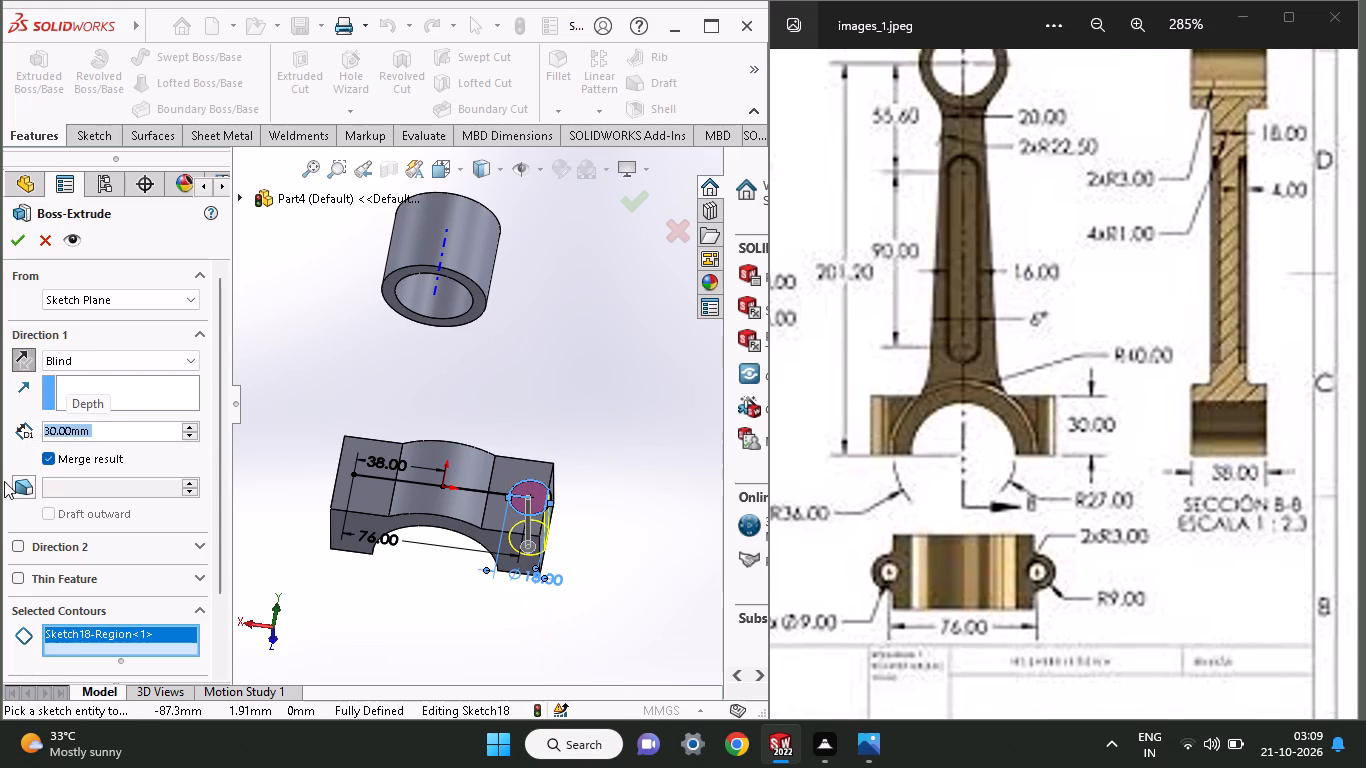
{"action": "left_click", "coordinate": [17, 240]}
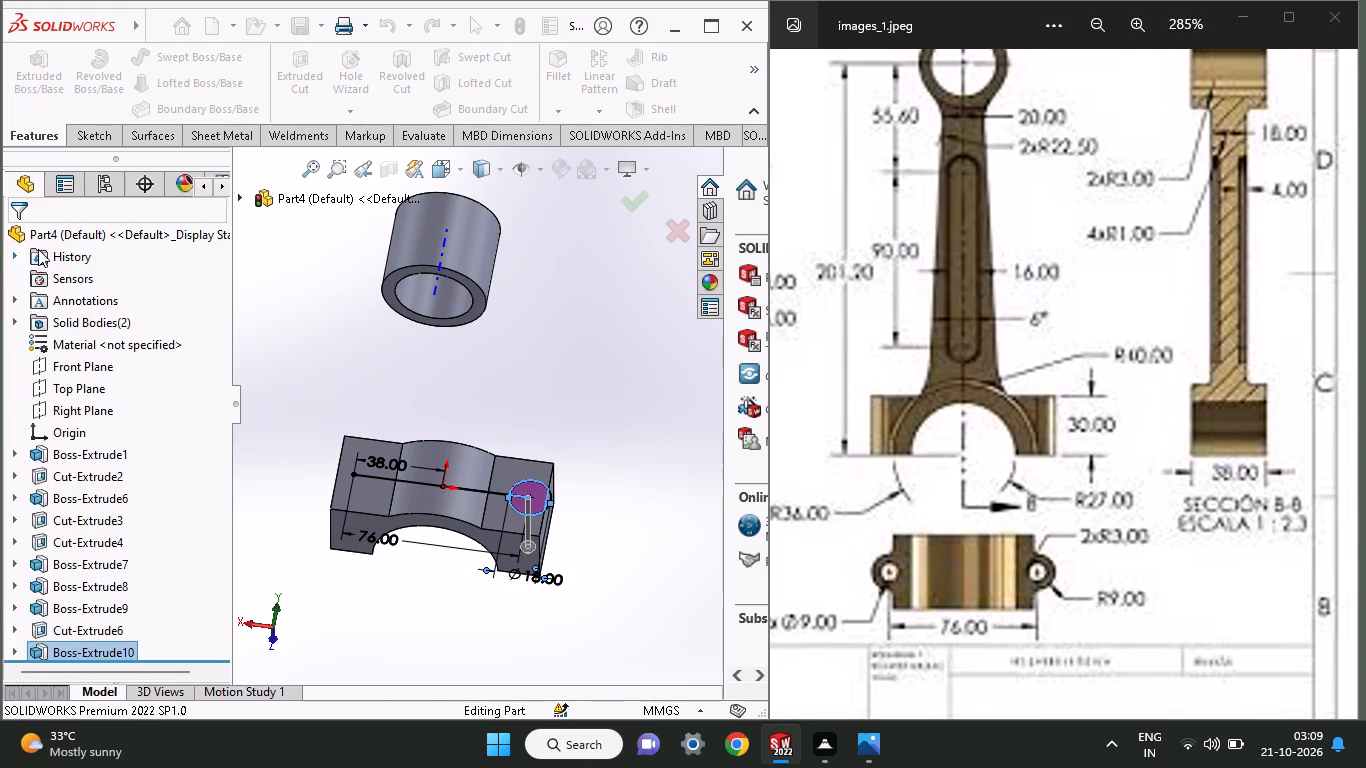
{"action": "middle_click_drag", "start_coordinate": [630, 515], "coordinate": [562, 565]}
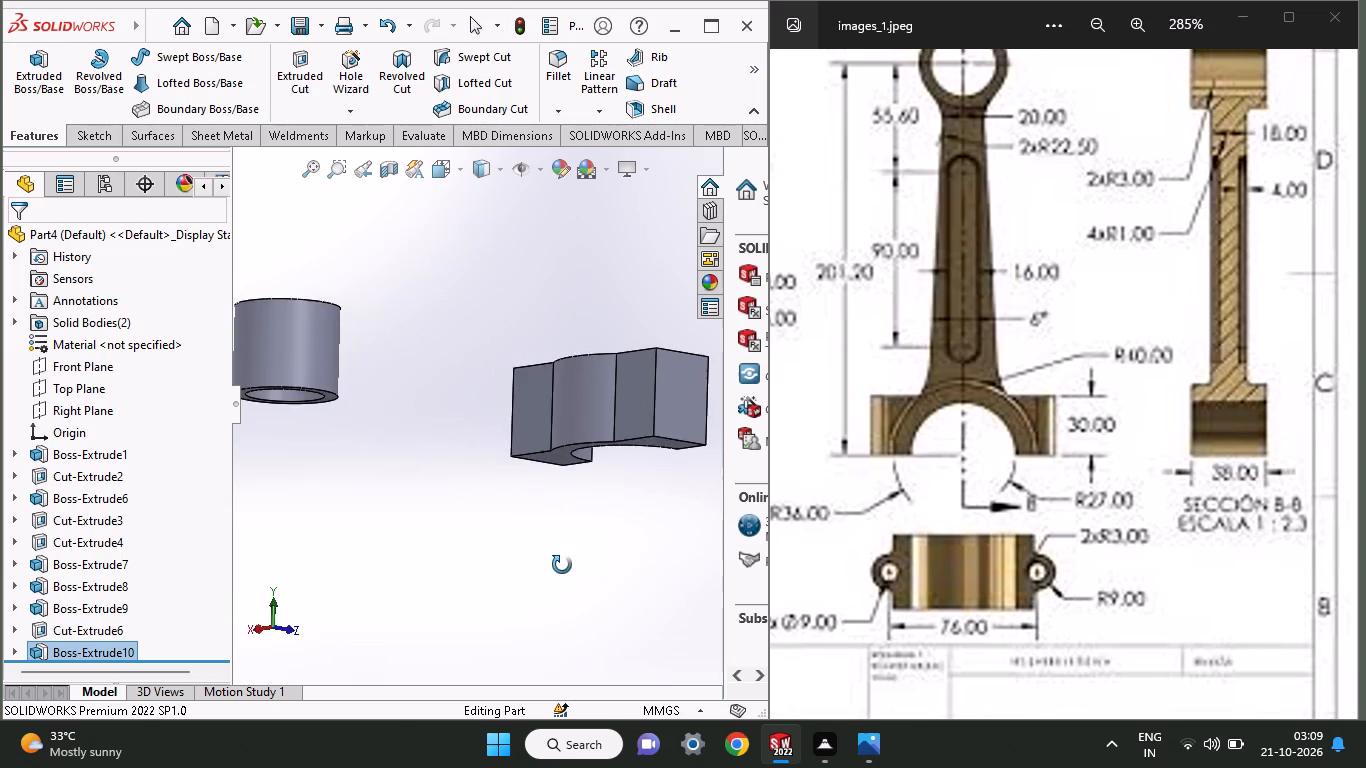
{"action": "middle_click_drag", "start_coordinate": [562, 565], "coordinate": [595, 545]}
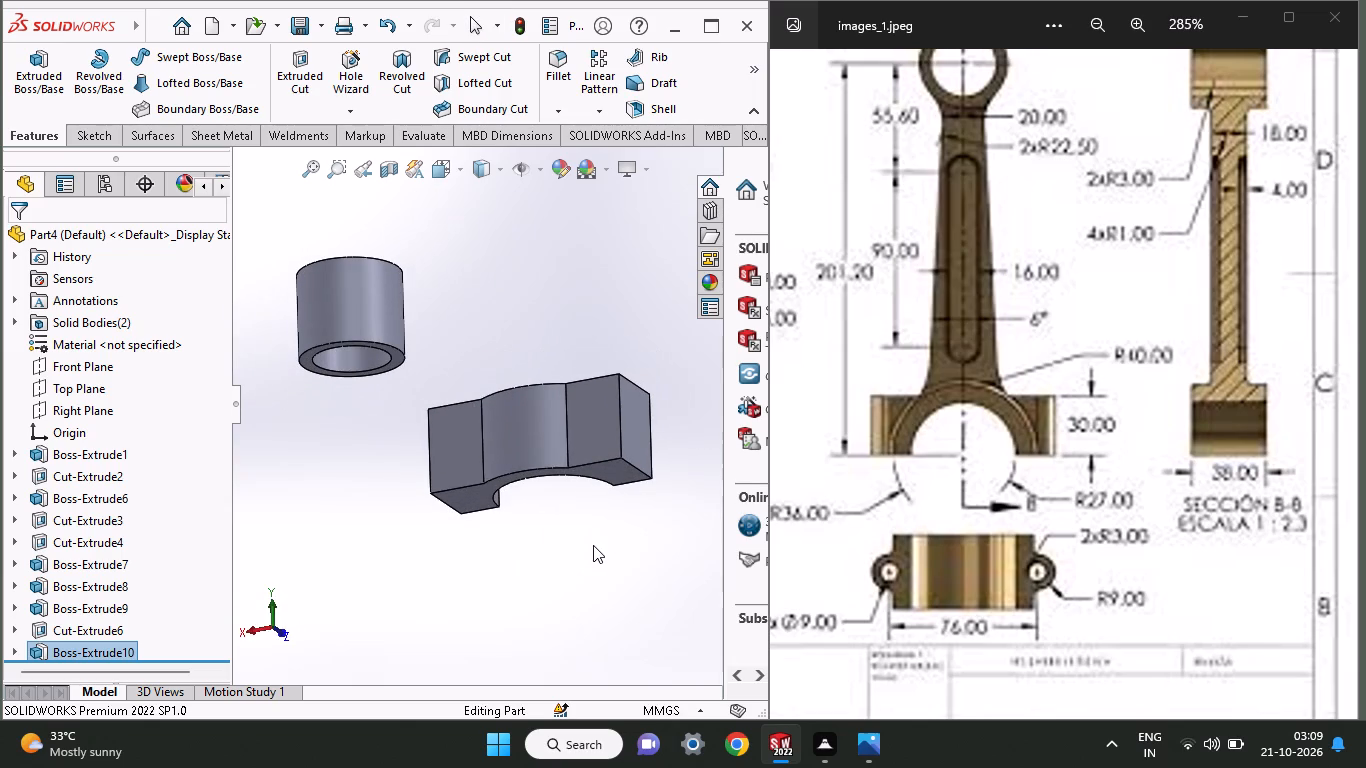
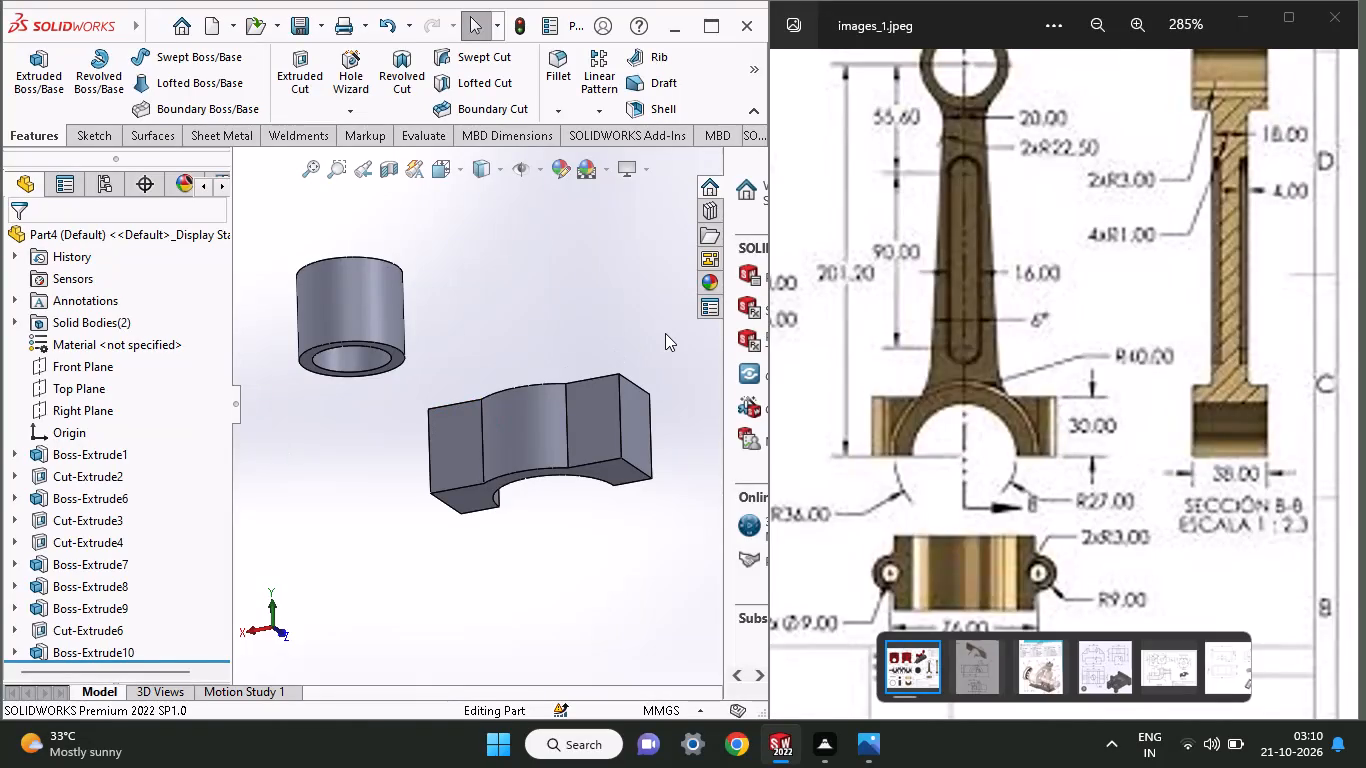
Start a sketch on the large-end block's arched side face and draw a 36 mm radius circle centred on the bore.
{"action": "middle_click_drag", "start_coordinate": [663, 333], "coordinate": [702, 377]}
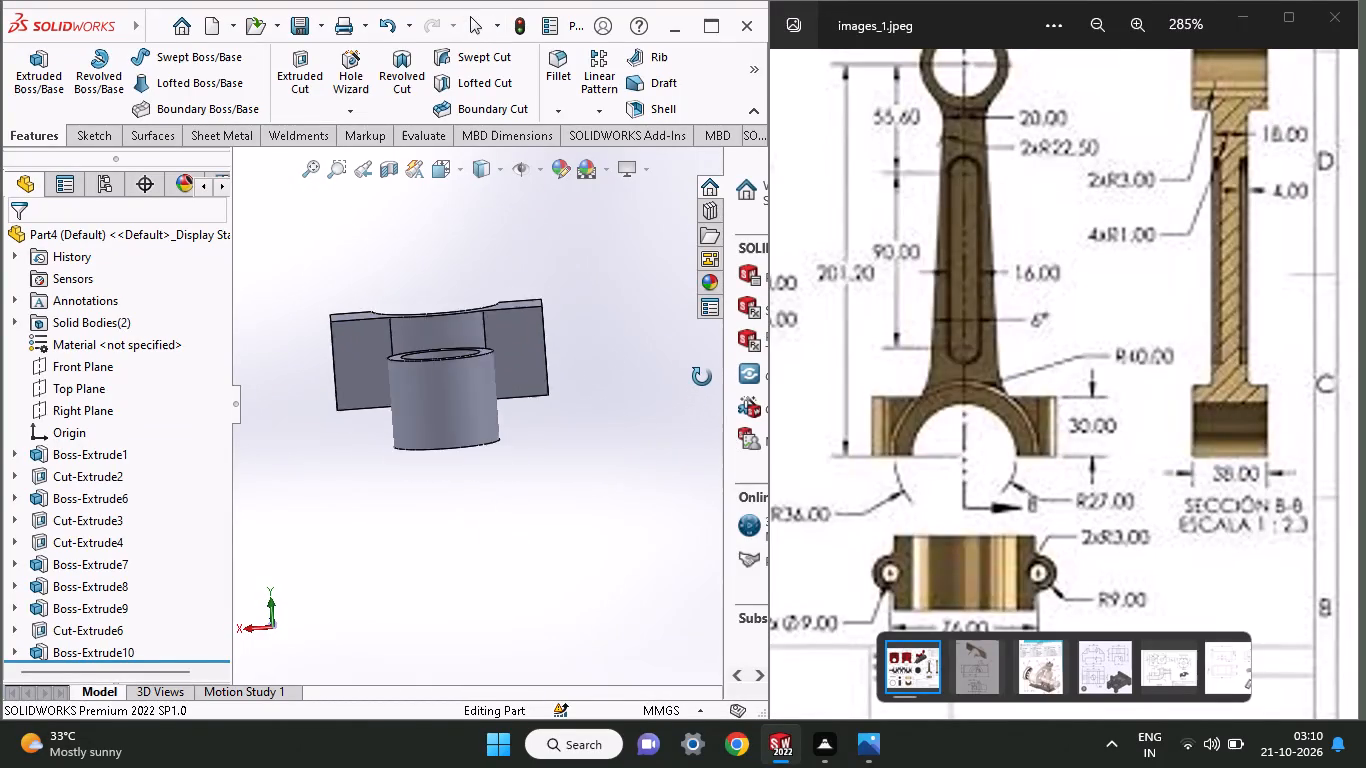
{"action": "middle_click_drag", "start_coordinate": [702, 377], "coordinate": [686, 260]}
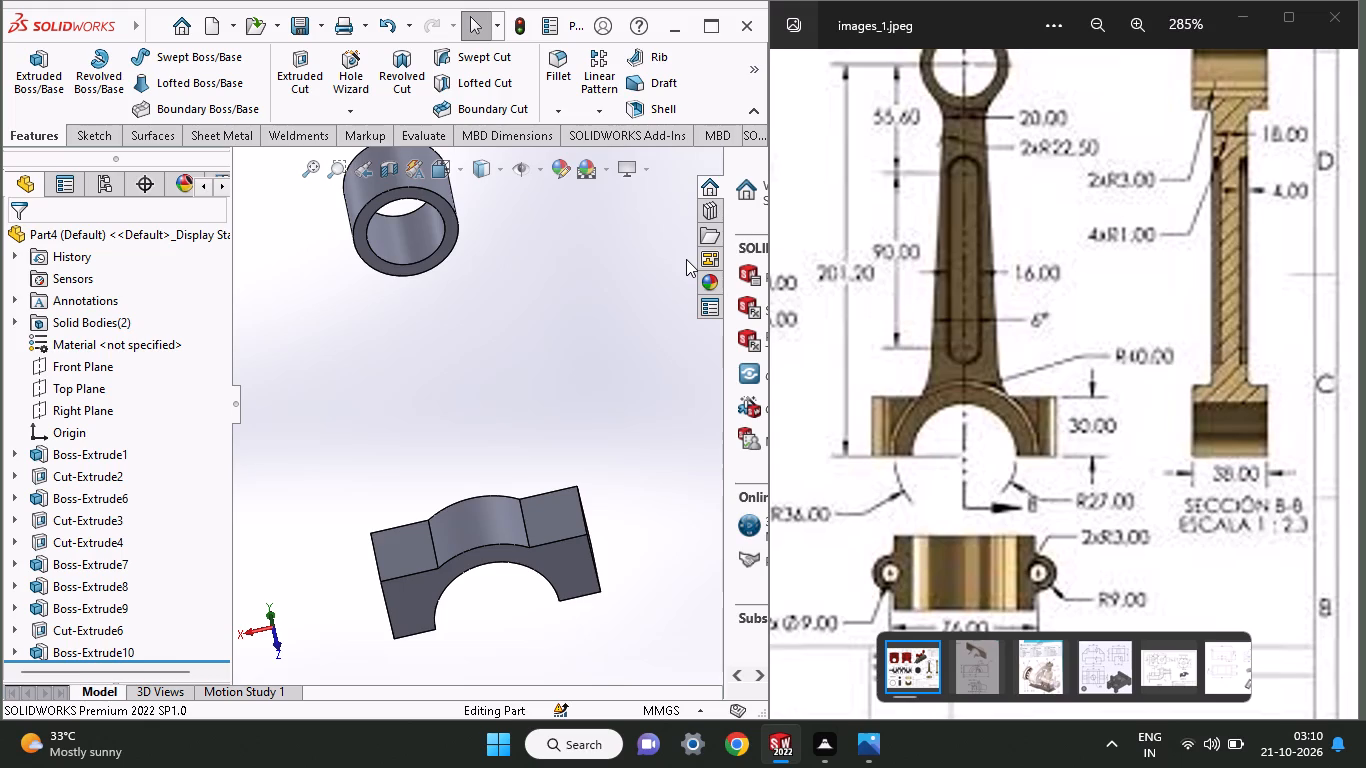
{"action": "middle_click_drag", "start_coordinate": [323, 387], "coordinate": [314, 347]}
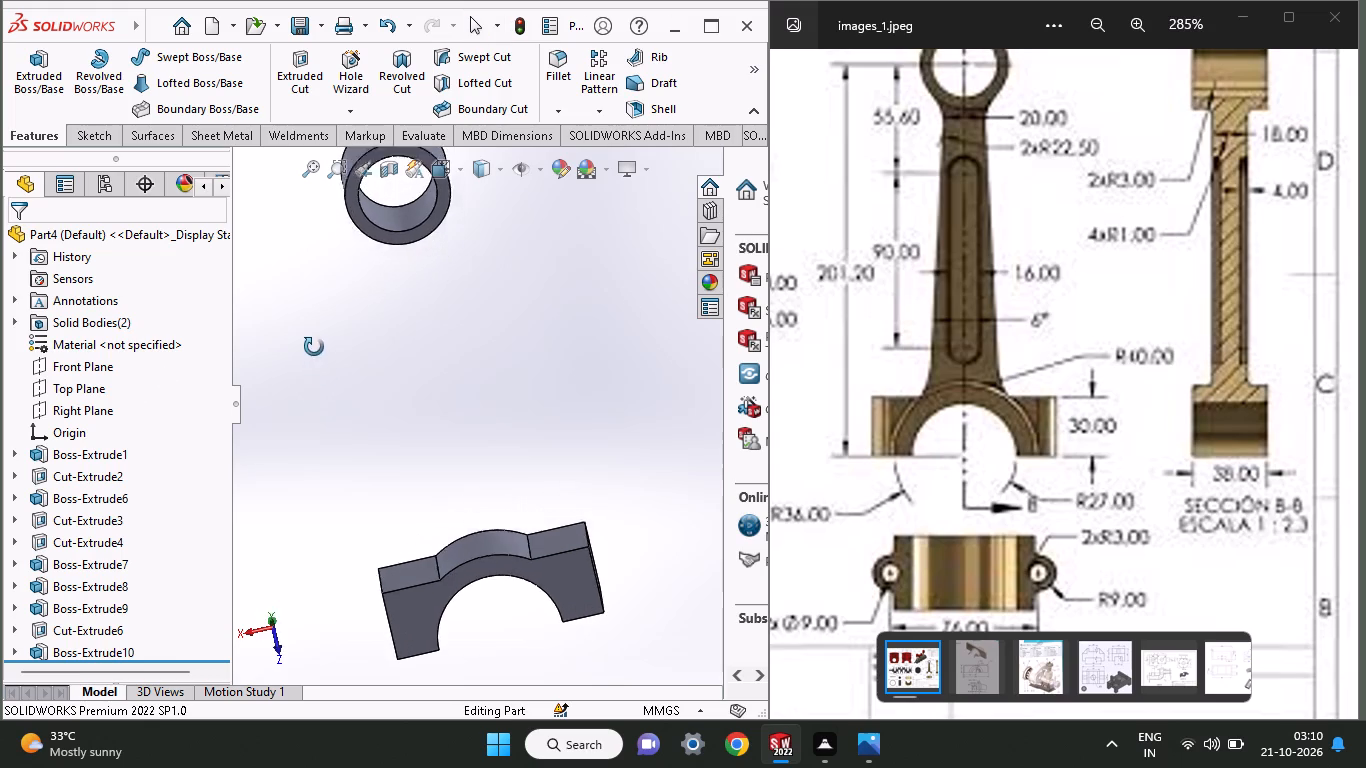
{"action": "middle_click_drag", "start_coordinate": [314, 347], "coordinate": [330, 383]}
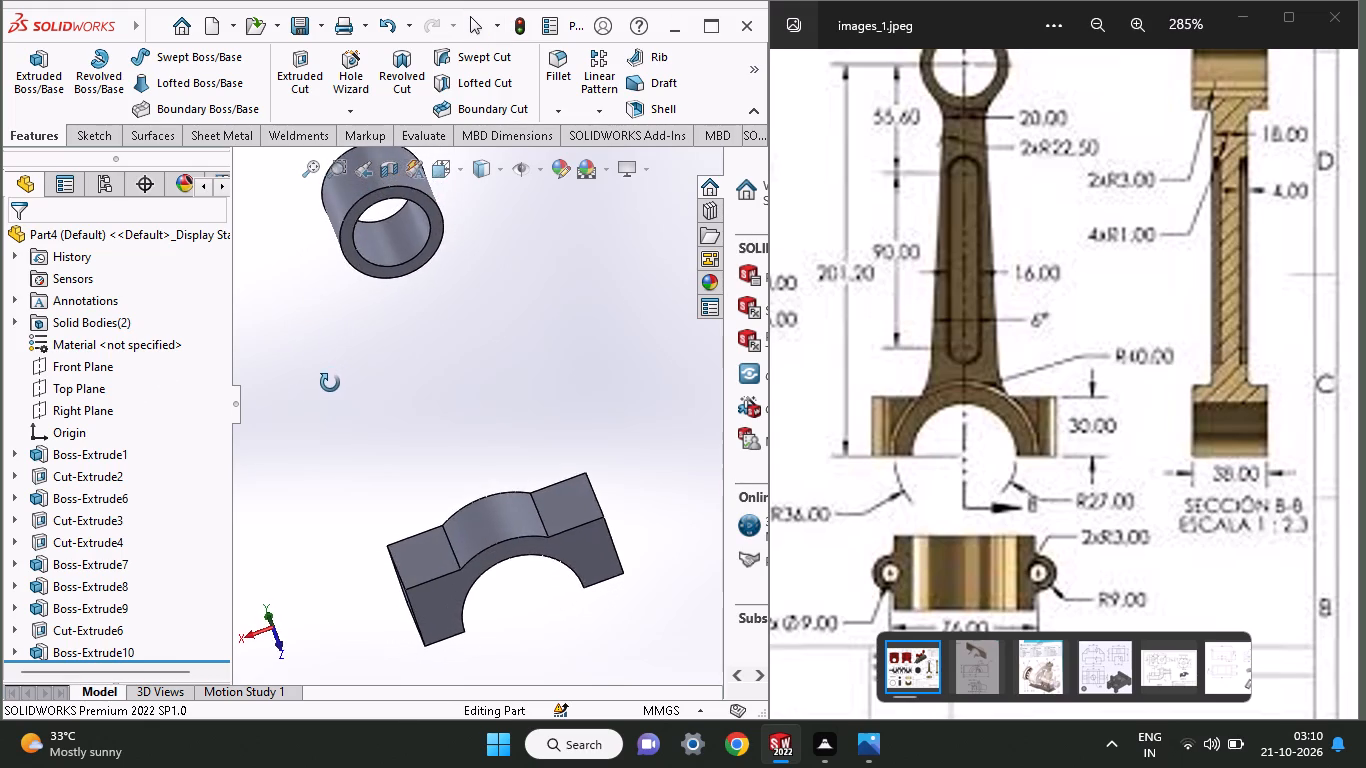
{"action": "middle_click_drag", "start_coordinate": [330, 383], "coordinate": [357, 377]}
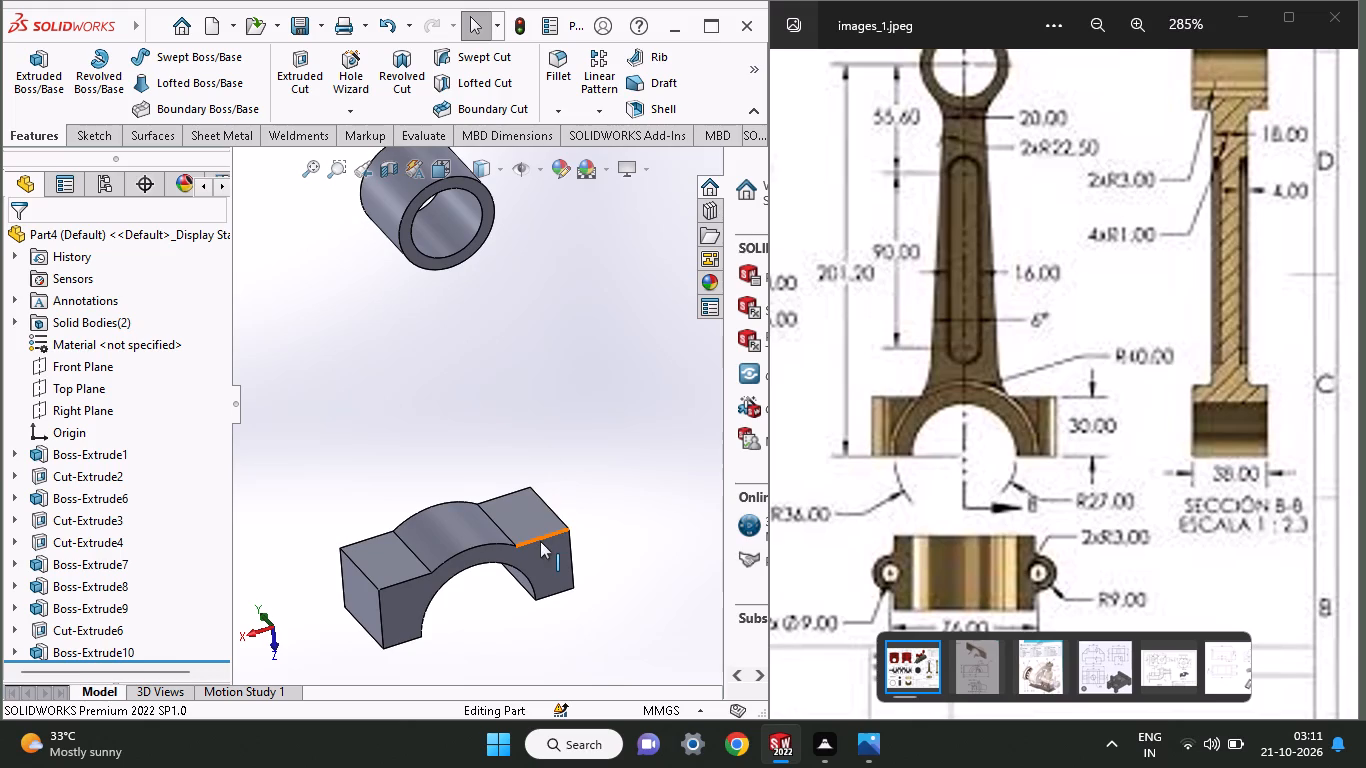
{"action": "left_click", "coordinate": [570, 576]}
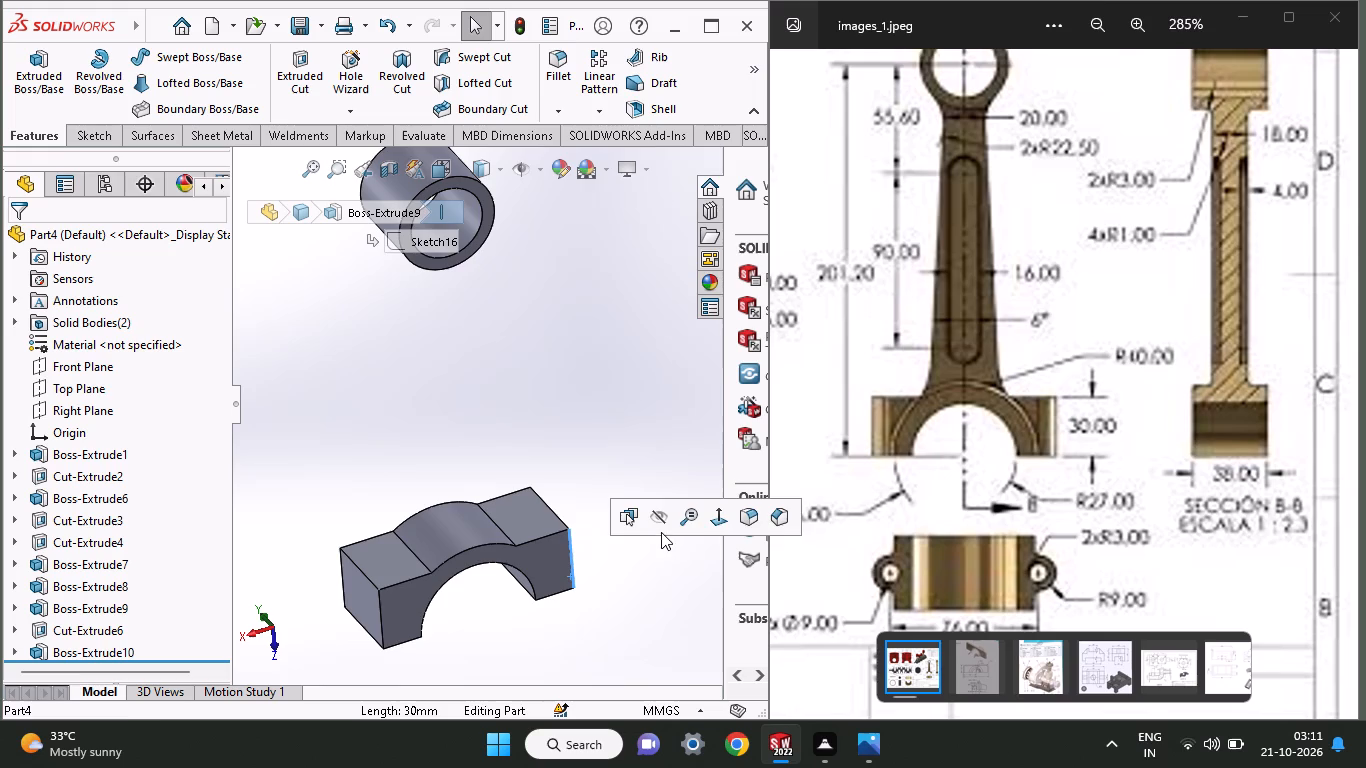
{"action": "left_click", "coordinate": [617, 404]}
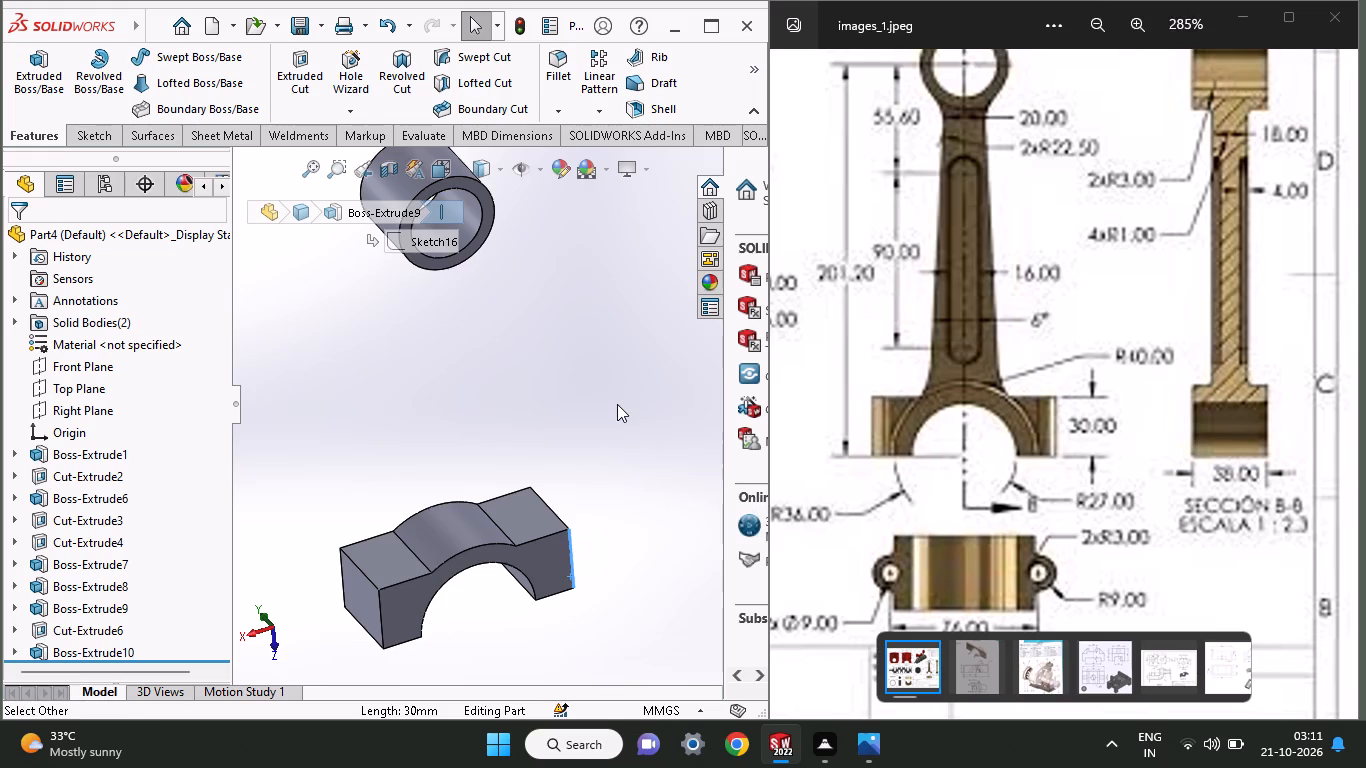
{"action": "left_click", "coordinate": [401, 603]}
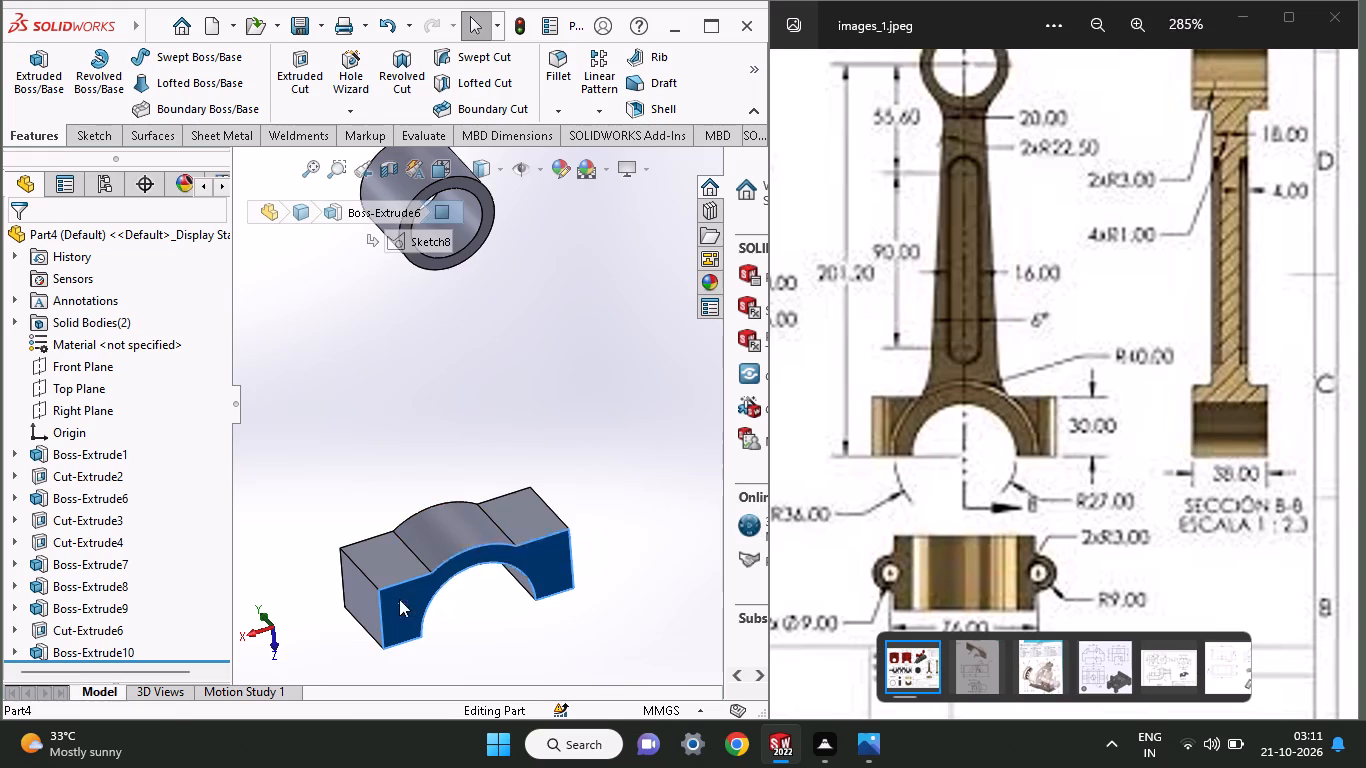
{"action": "left_click", "coordinate": [490, 553]}
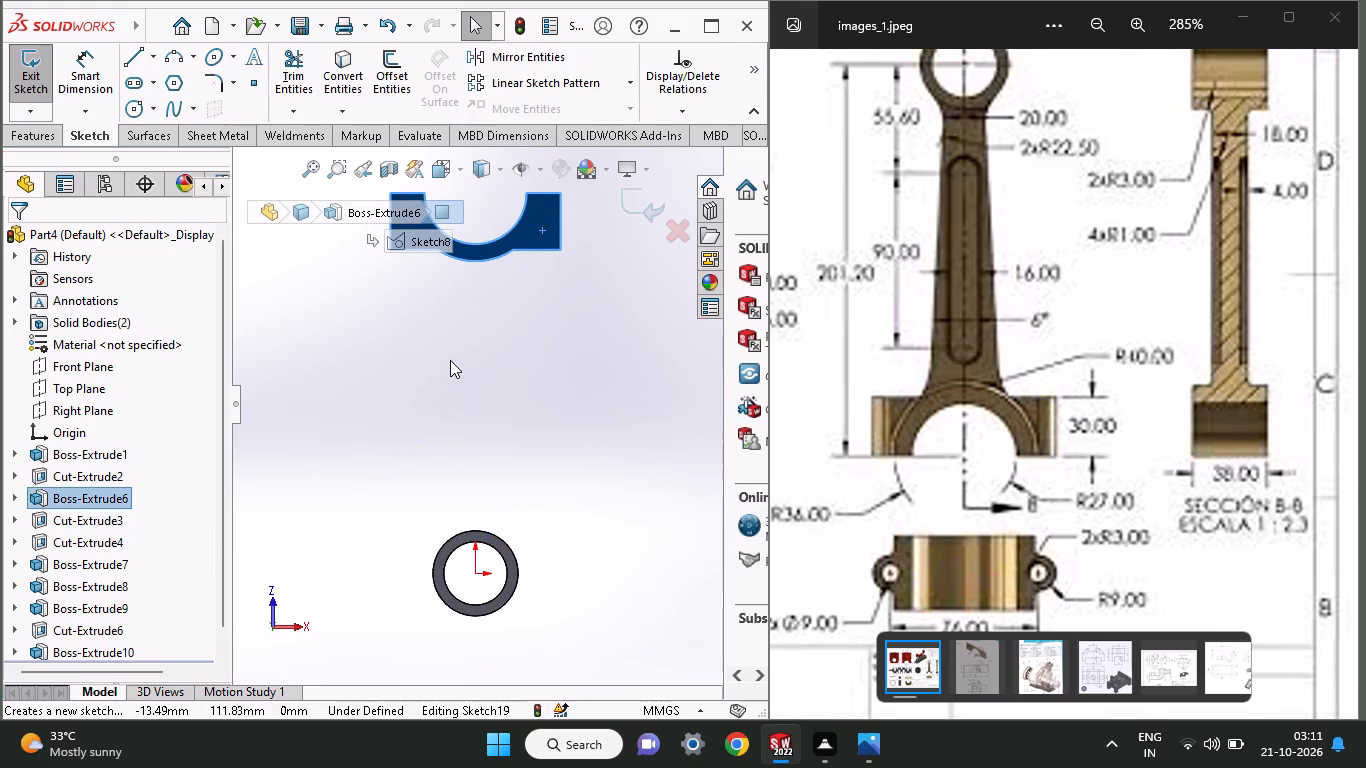
{"action": "left_click", "coordinate": [130, 115]}
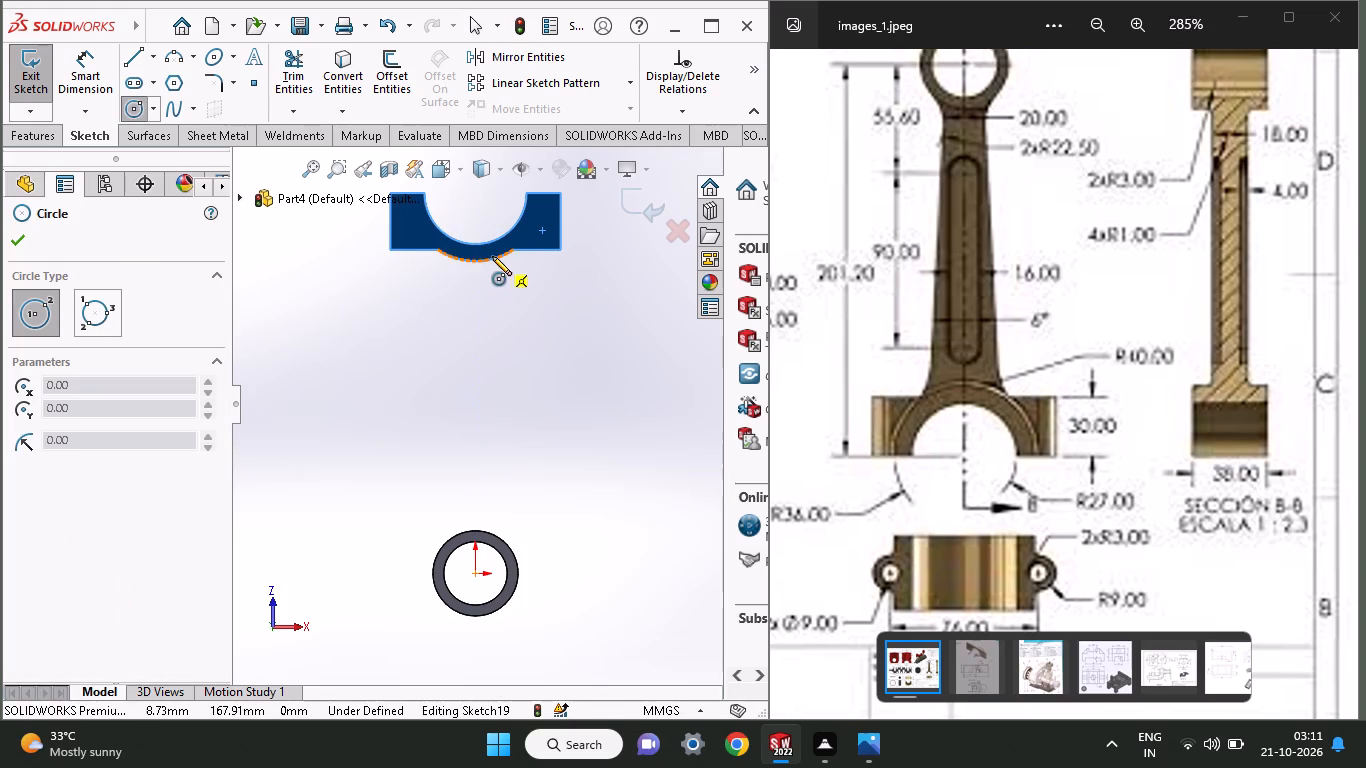
{"action": "left_click", "coordinate": [473, 198]}
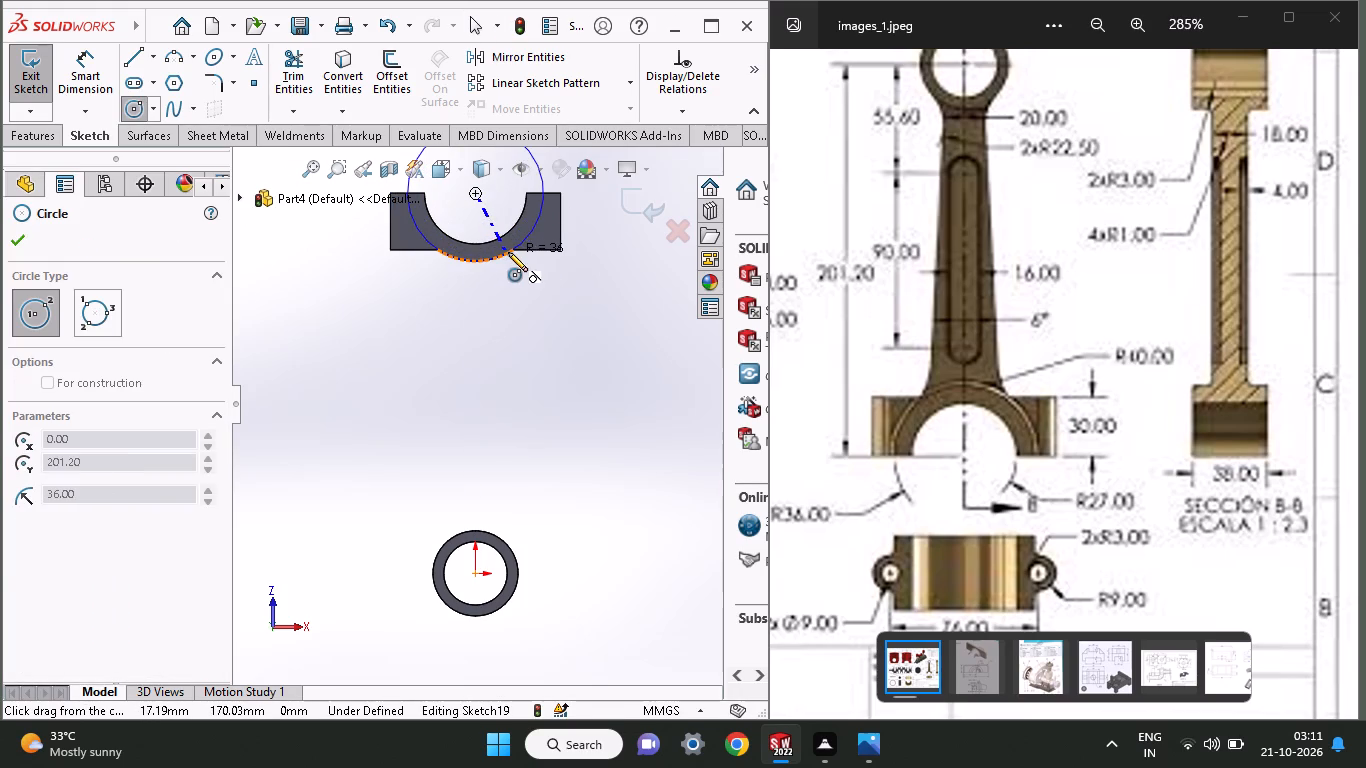
{"action": "left_click", "coordinate": [508, 253]}
{"action": "right_click", "coordinate": [518, 302]}
{"action": "left_click", "coordinate": [568, 325]}
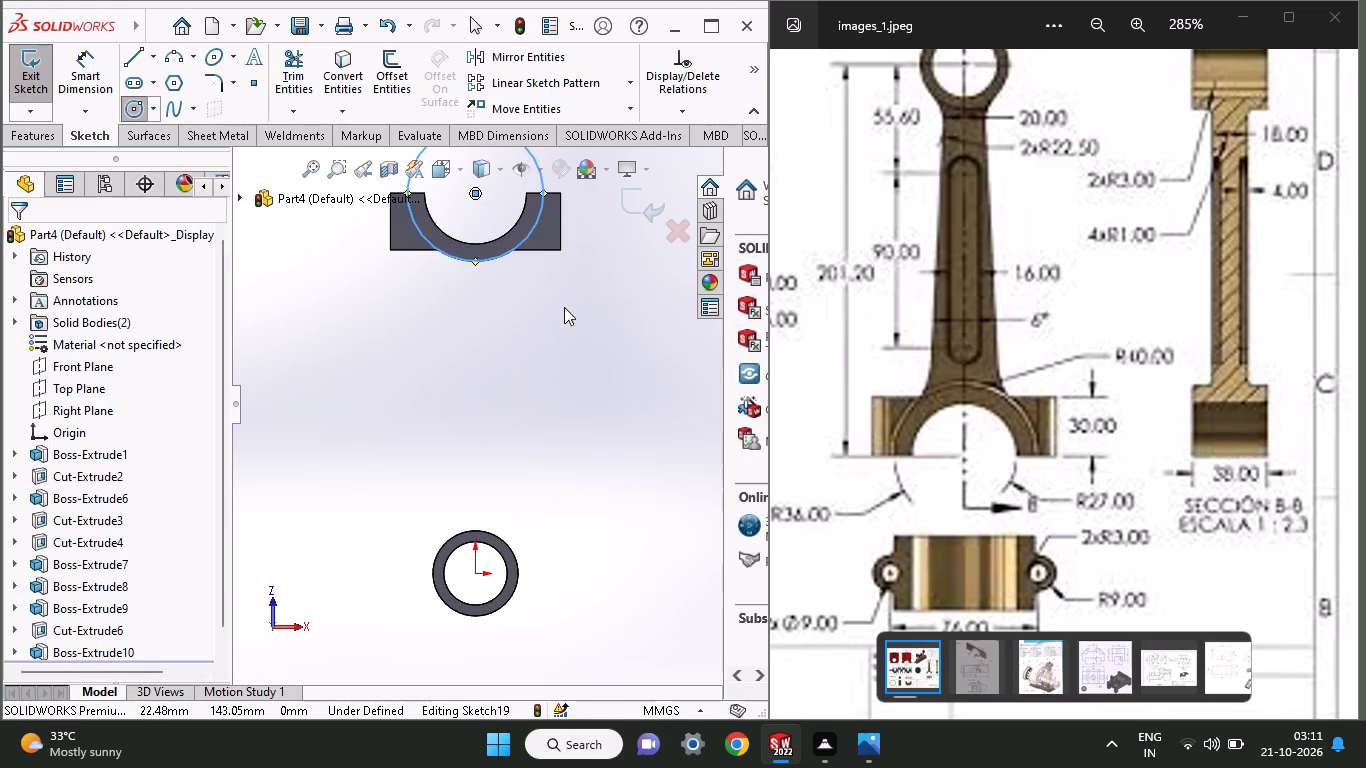
Sketch a corner rectangle over the large-end block's outline, between its diagonally opposite outer corners.
{"action": "left_click_drag", "start_coordinate": [747, 83], "coordinate": [751, 92]}
{"action": "left_click", "coordinate": [654, 134]}
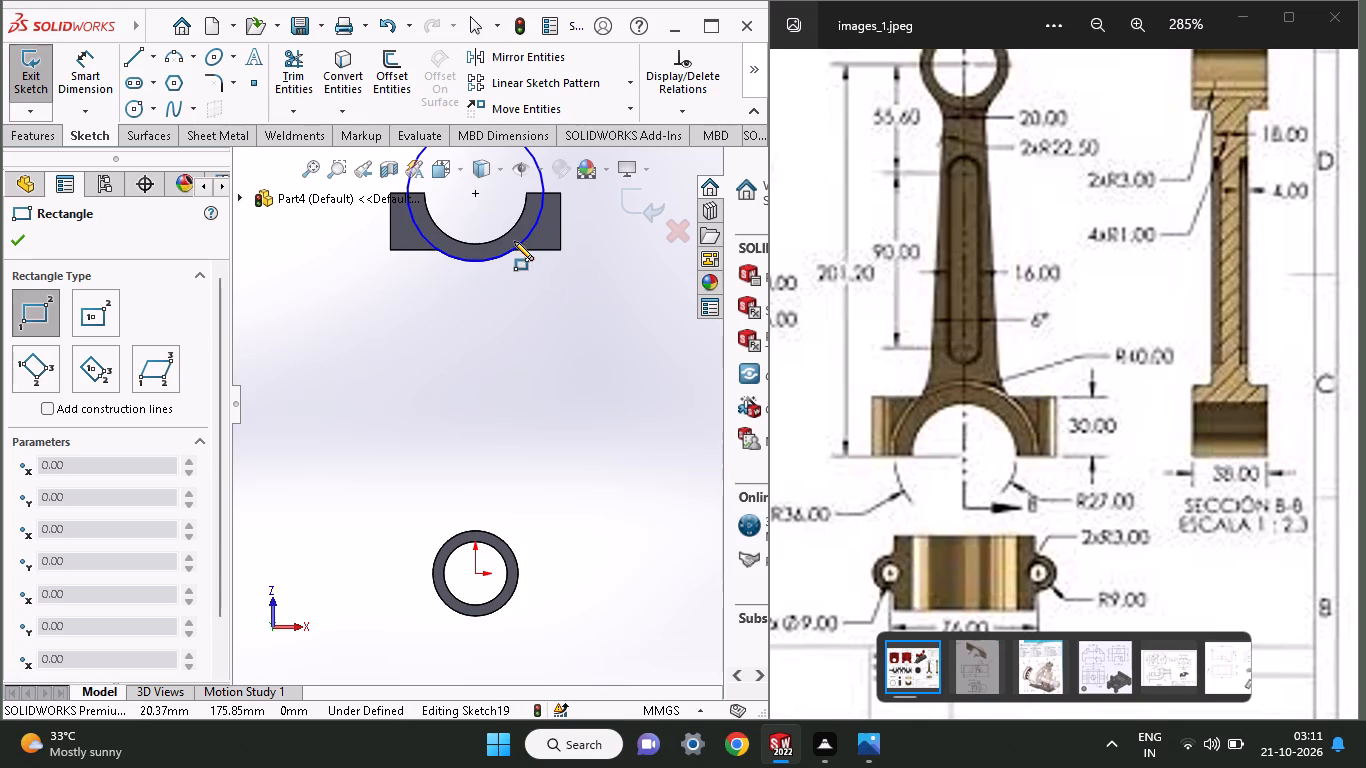
{"action": "scroll", "coordinate": [514, 241], "scroll_direction": "up", "scroll_amount": 2, "text": "ctrl"}
{"action": "scroll", "coordinate": [514, 241], "scroll_direction": "down", "scroll_amount": 5, "text": "ctrl"}
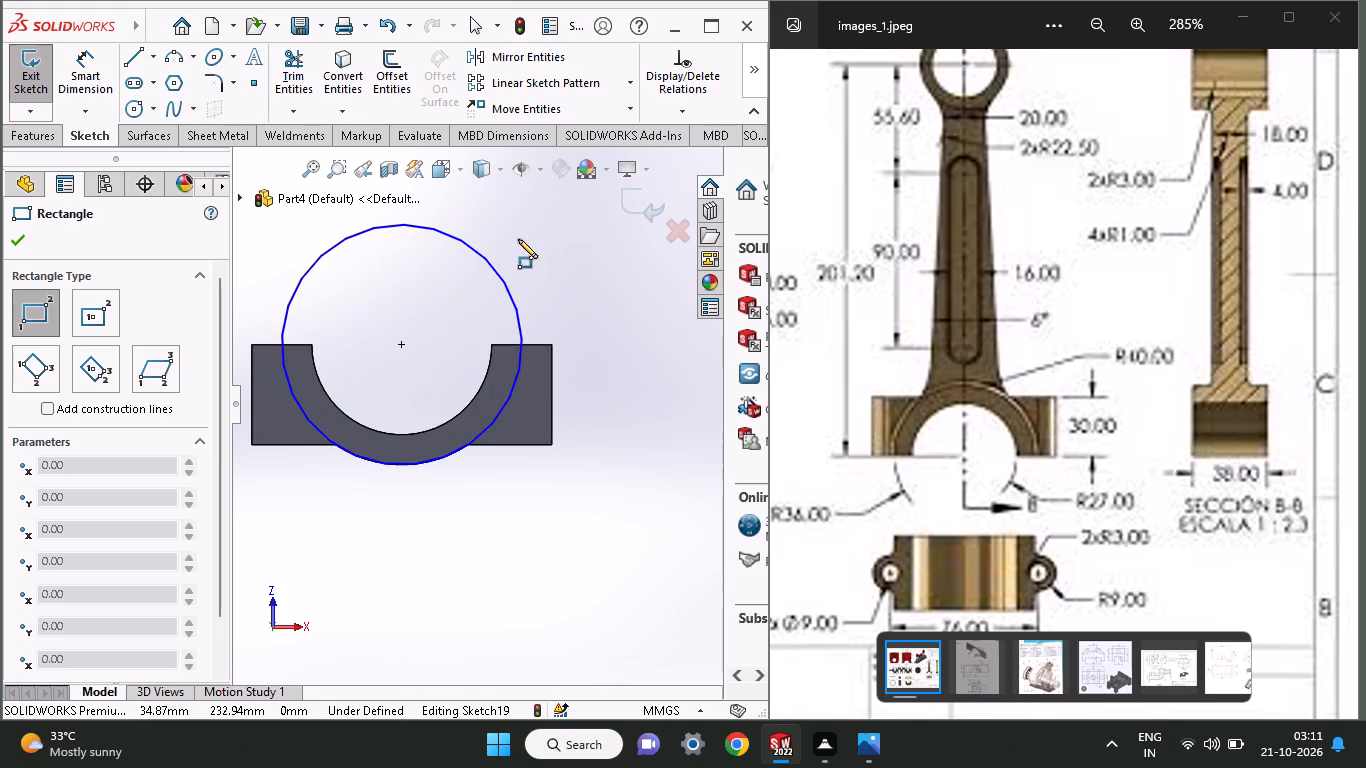
{"action": "left_click", "coordinate": [555, 443]}
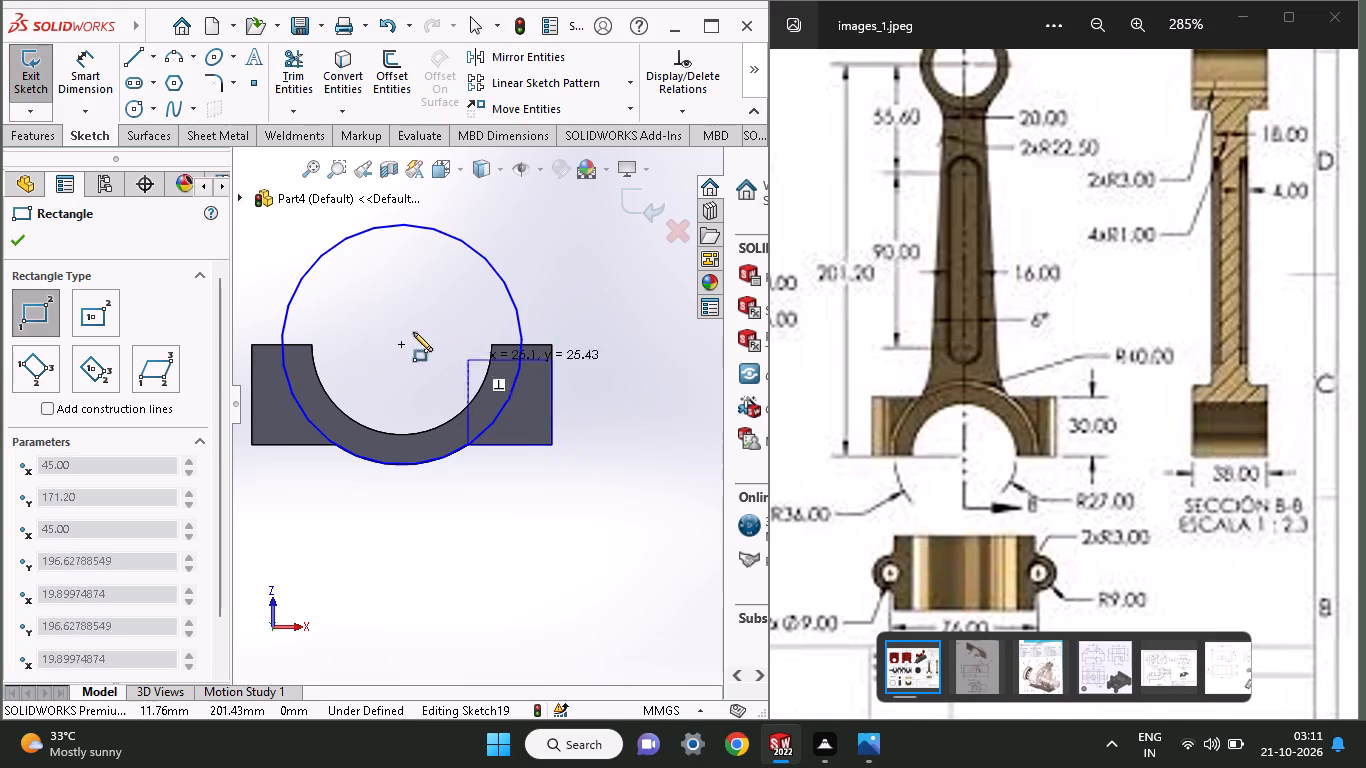
{"action": "left_click", "coordinate": [254, 344]}
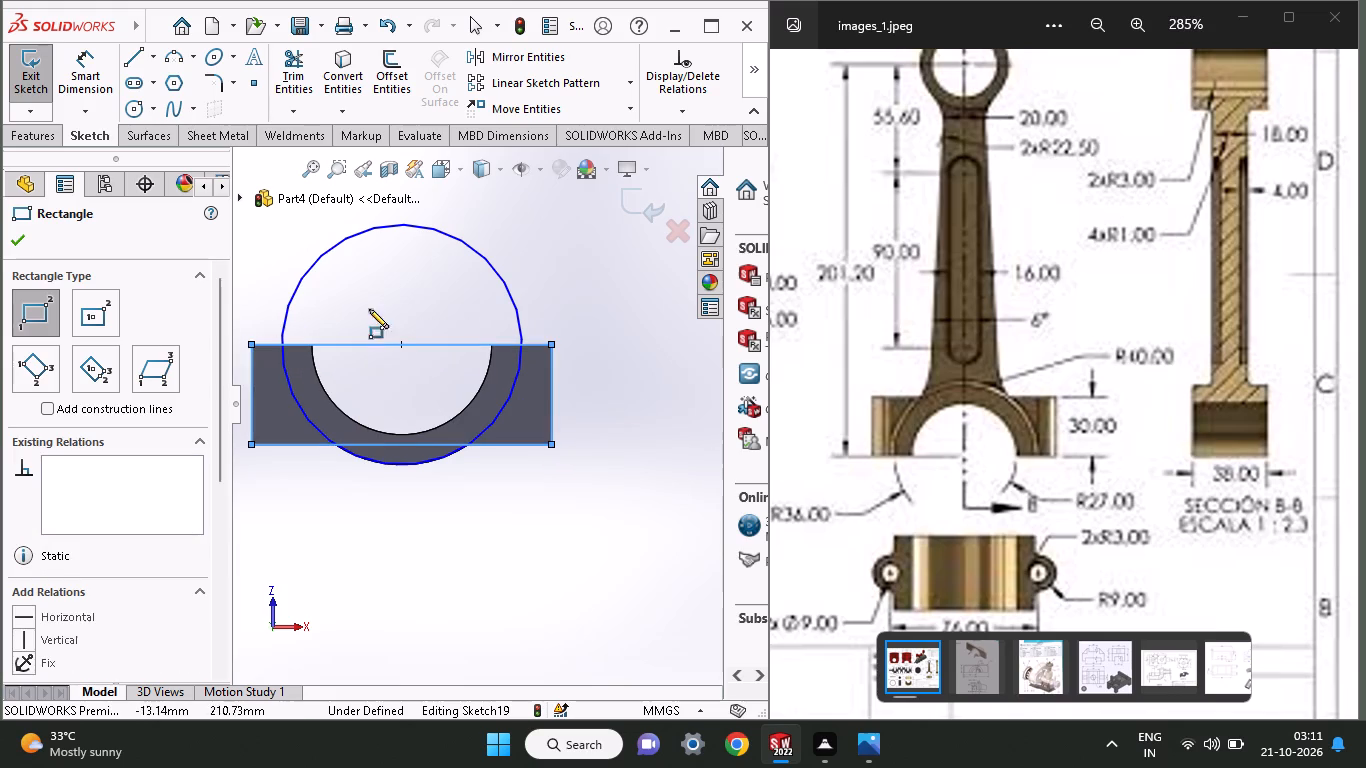
{"action": "right_click", "coordinate": [563, 264]}
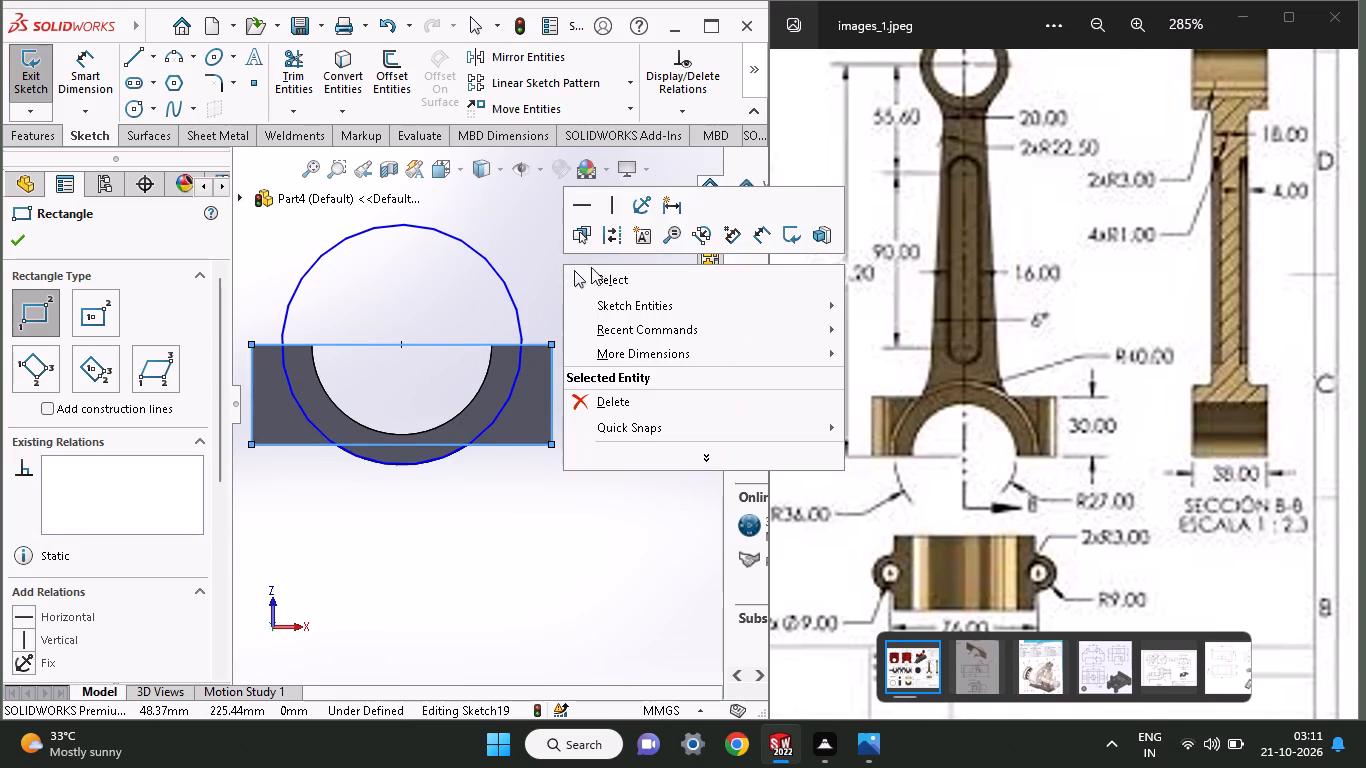
{"action": "left_click", "coordinate": [616, 290]}
Trim the rectangle's long edges inside the R36 circle and the circle's half beyond the block, leaving two side profiles.
{"action": "left_click", "coordinate": [281, 71]}
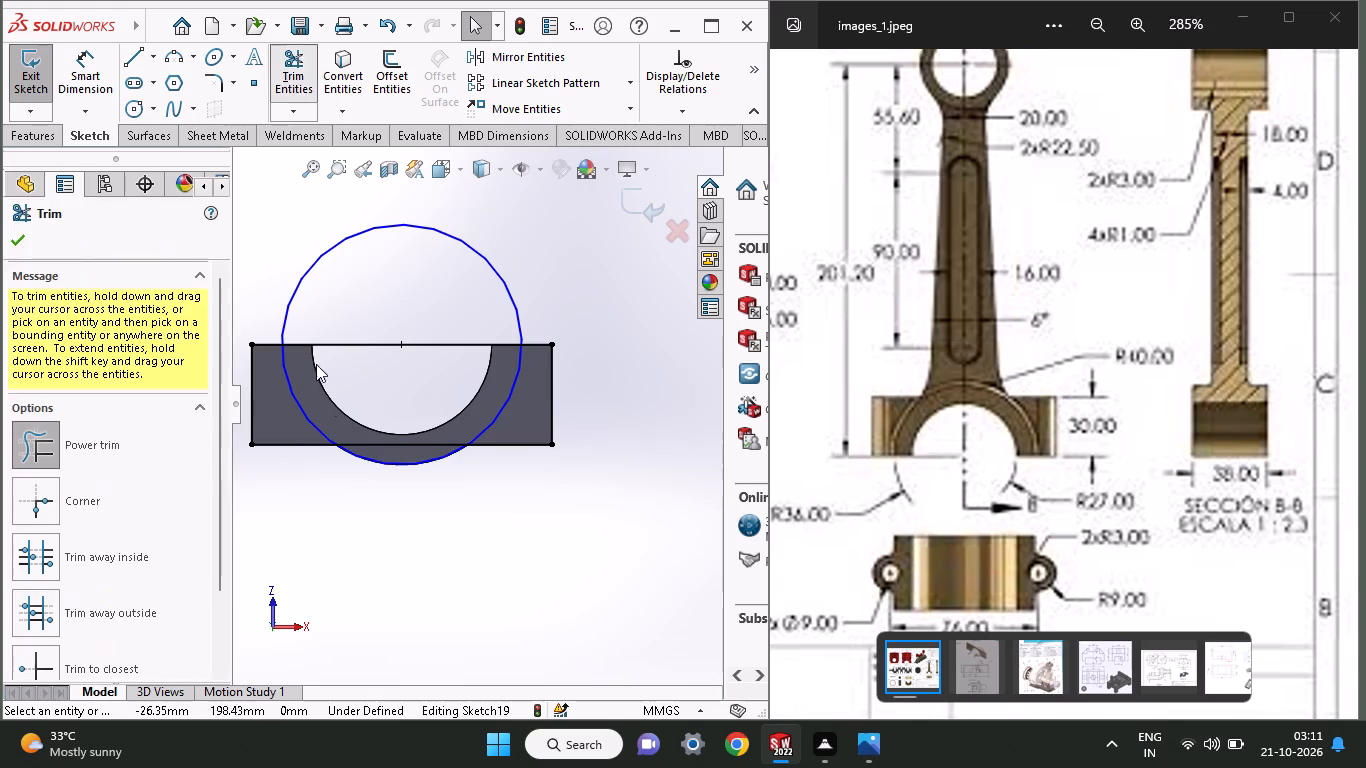
{"action": "left_click_drag", "start_coordinate": [370, 408], "coordinate": [379, 449]}
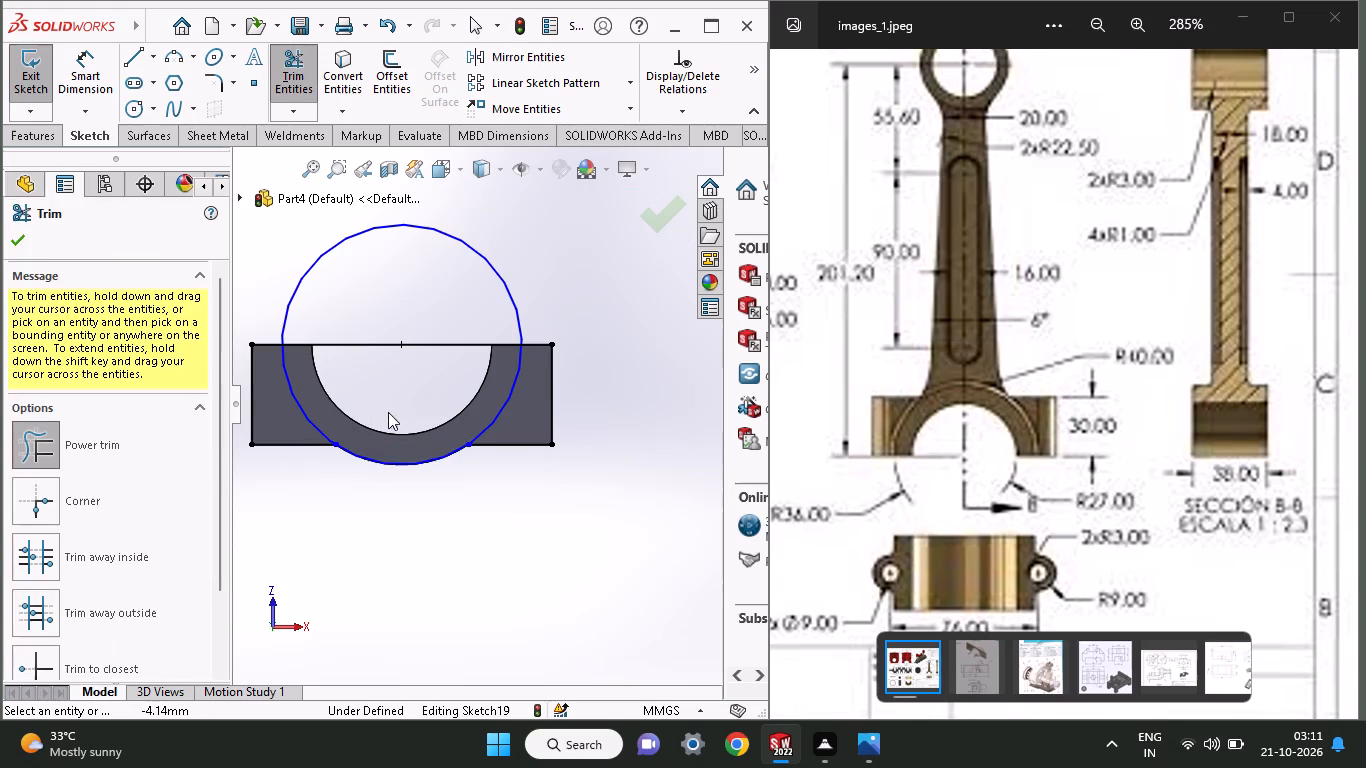
{"action": "left_click_drag", "start_coordinate": [389, 394], "coordinate": [402, 368]}
{"action": "left_click_drag", "start_coordinate": [402, 368], "coordinate": [489, 253]}
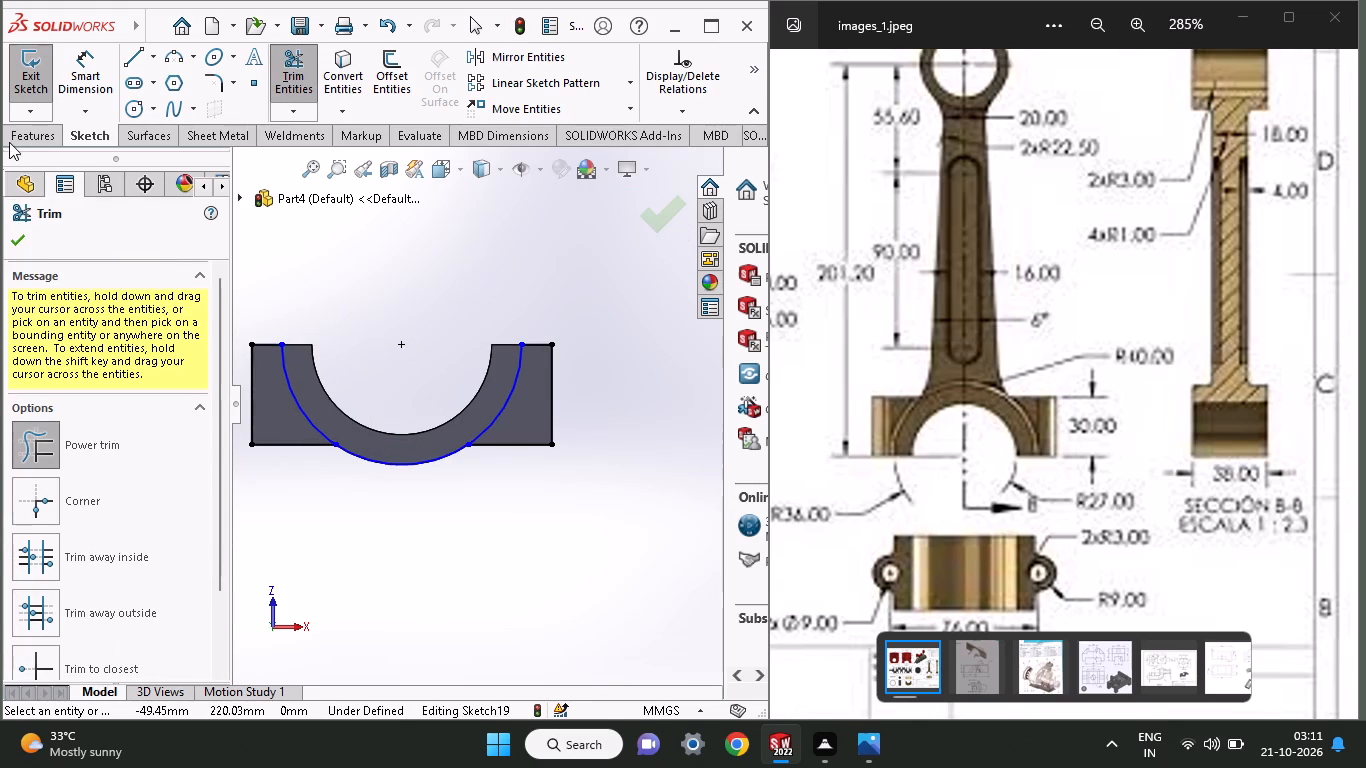
Cut-extrude the two side regions outside the R36 arc as a Blind cut 82 mm deep through the large-end block.
{"action": "left_click", "coordinate": [49, 137]}
{"action": "left_click", "coordinate": [290, 85]}
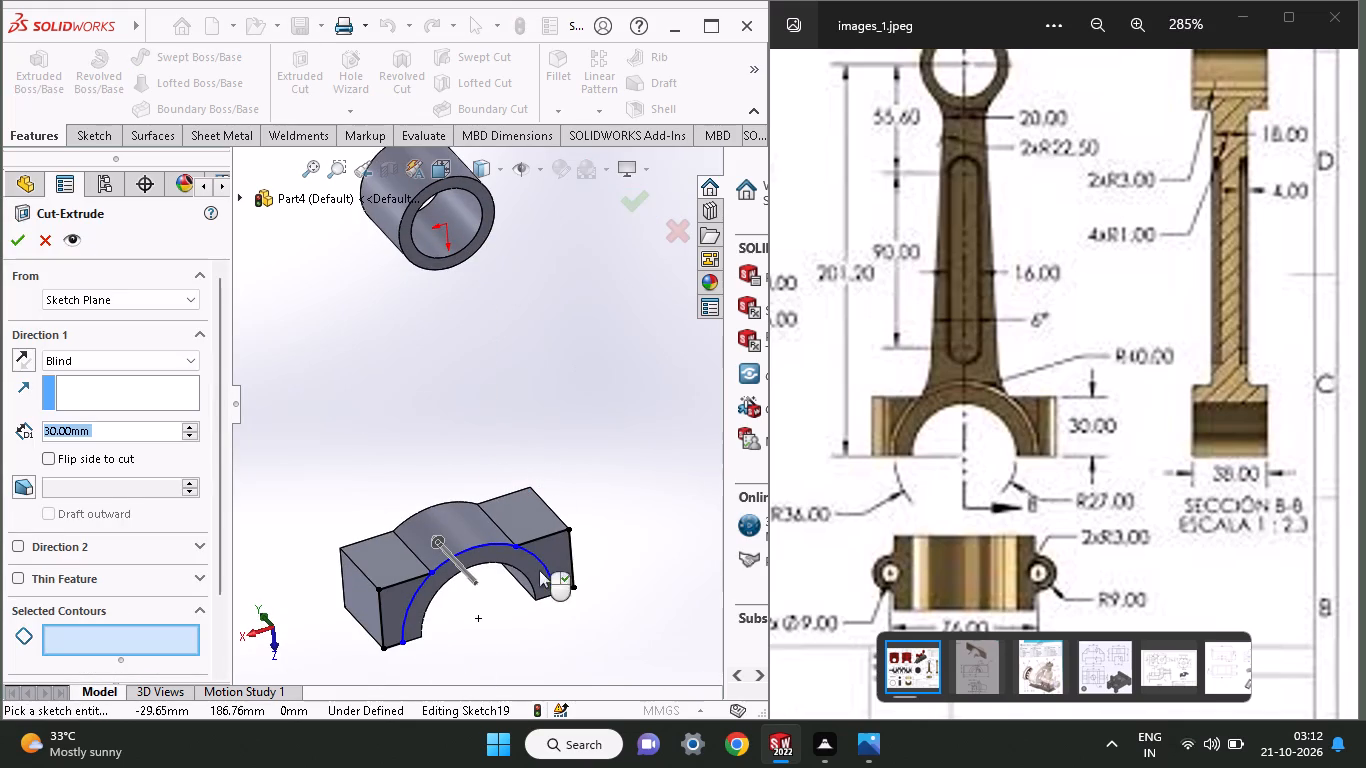
{"action": "left_click", "coordinate": [556, 551]}
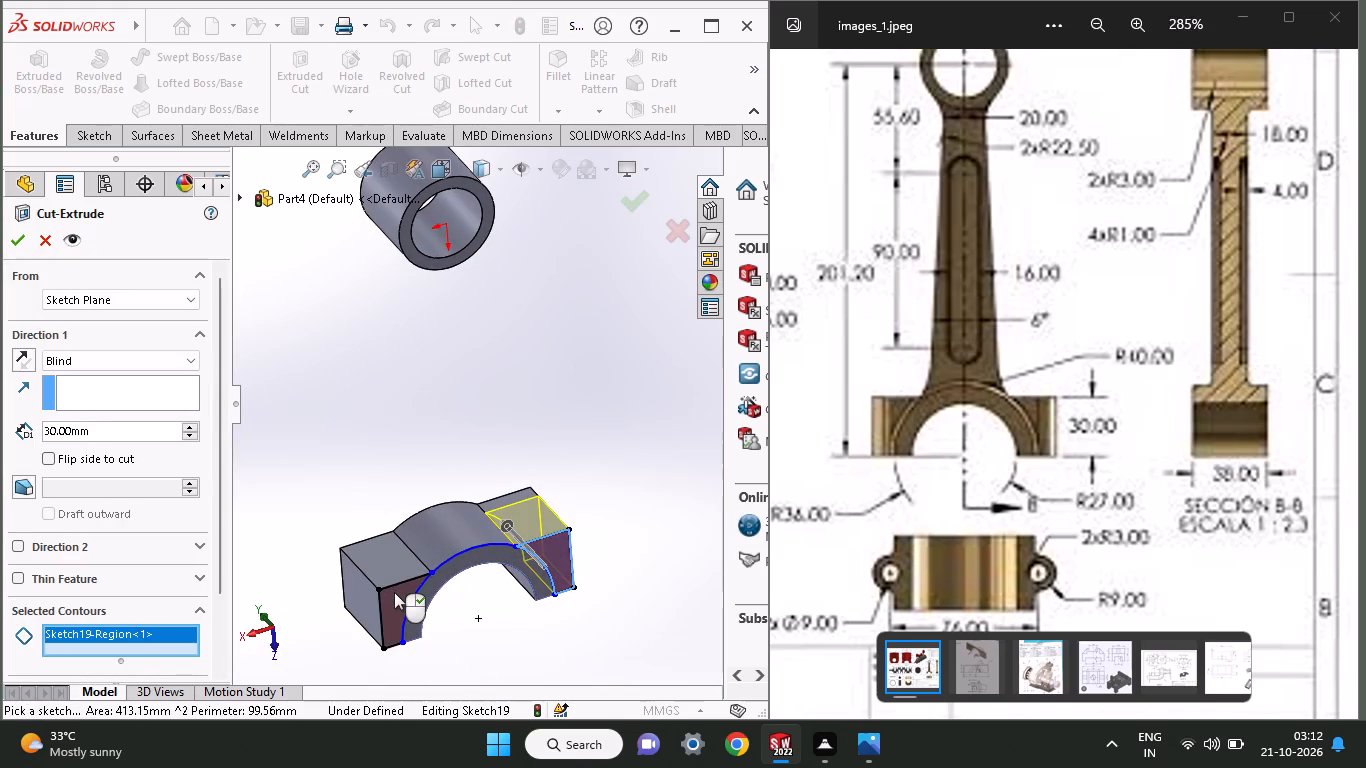
{"action": "left_click", "coordinate": [394, 592]}
{"action": "left_click_drag", "start_coordinate": [435, 546], "coordinate": [399, 497]}
{"action": "left_click", "coordinate": [8, 233]}
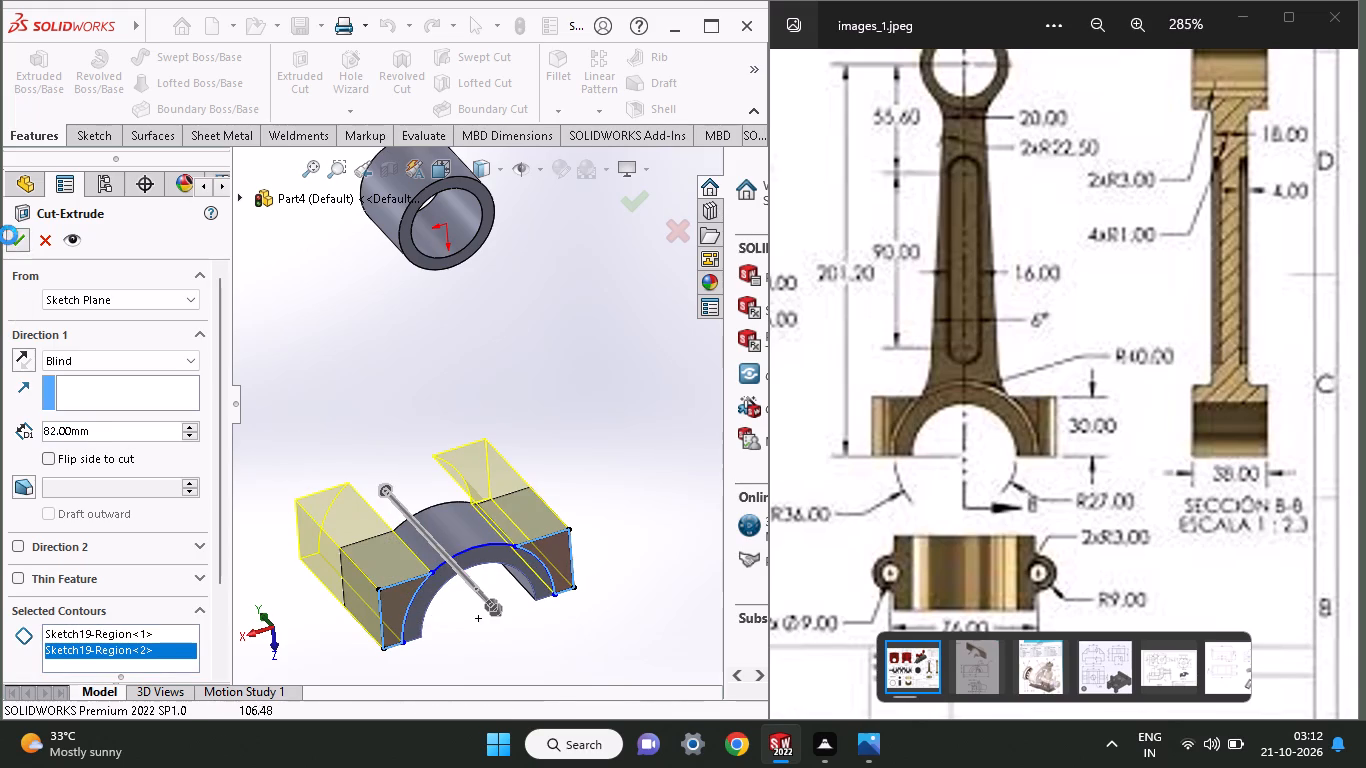
Examine the large end's half ring from several angles, including its flat end faces.
{"action": "middle_click_drag", "start_coordinate": [528, 632], "coordinate": [480, 644]}
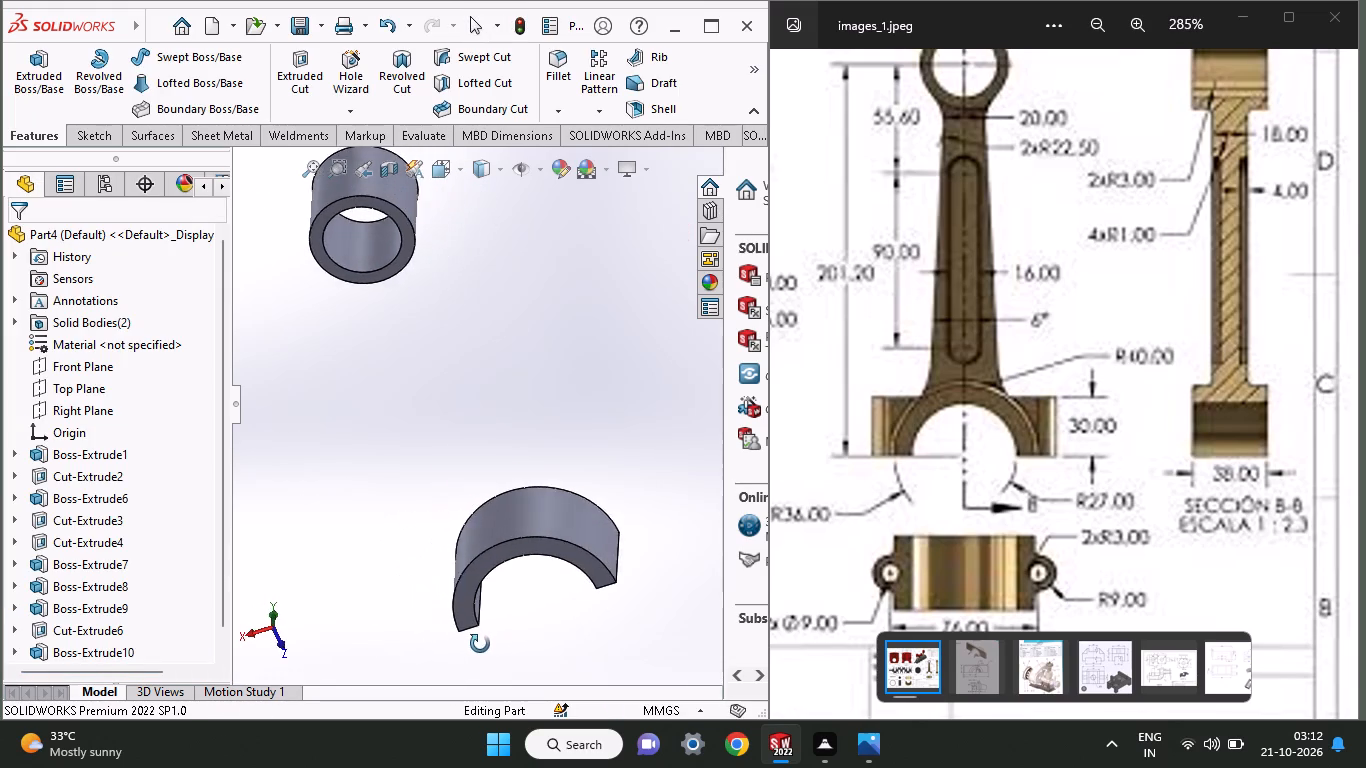
{"action": "middle_click_drag", "start_coordinate": [480, 644], "coordinate": [456, 611]}
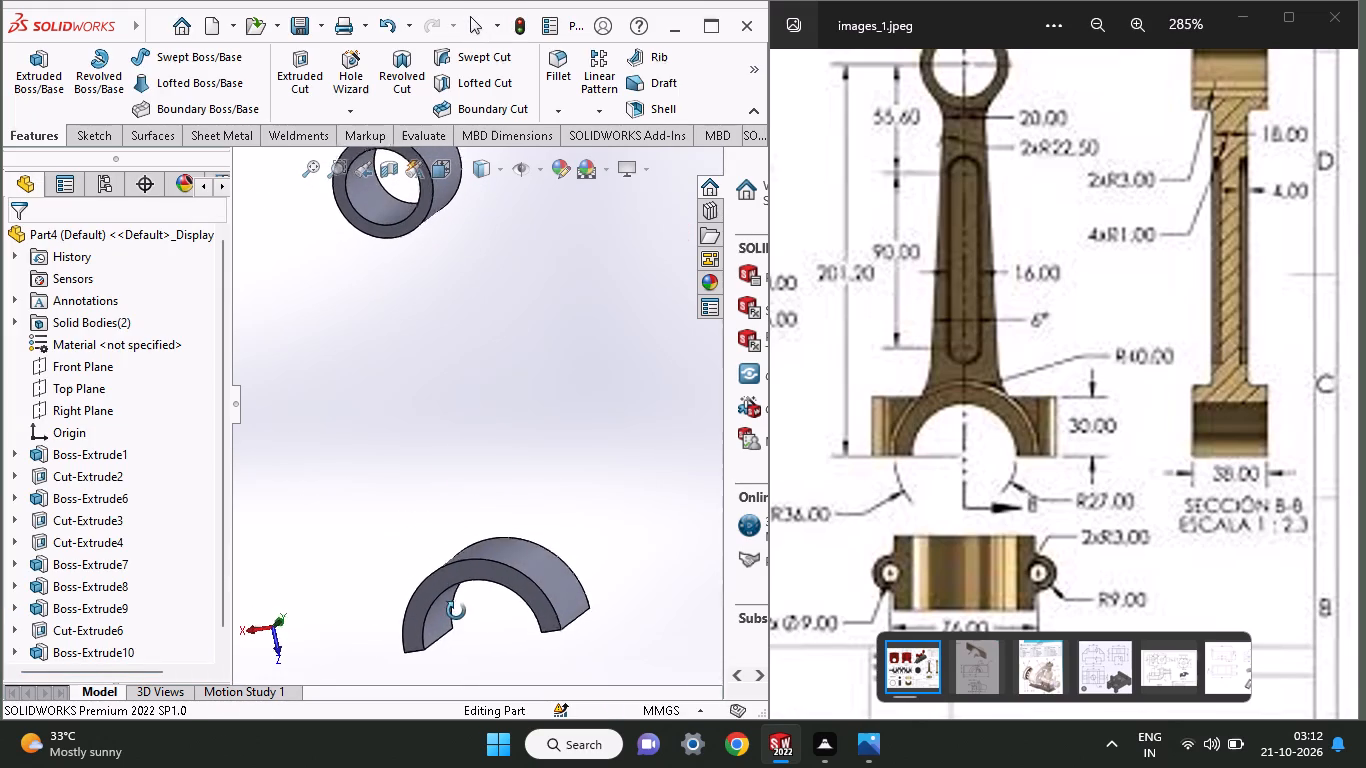
{"action": "middle_click_drag", "start_coordinate": [456, 611], "coordinate": [454, 603]}
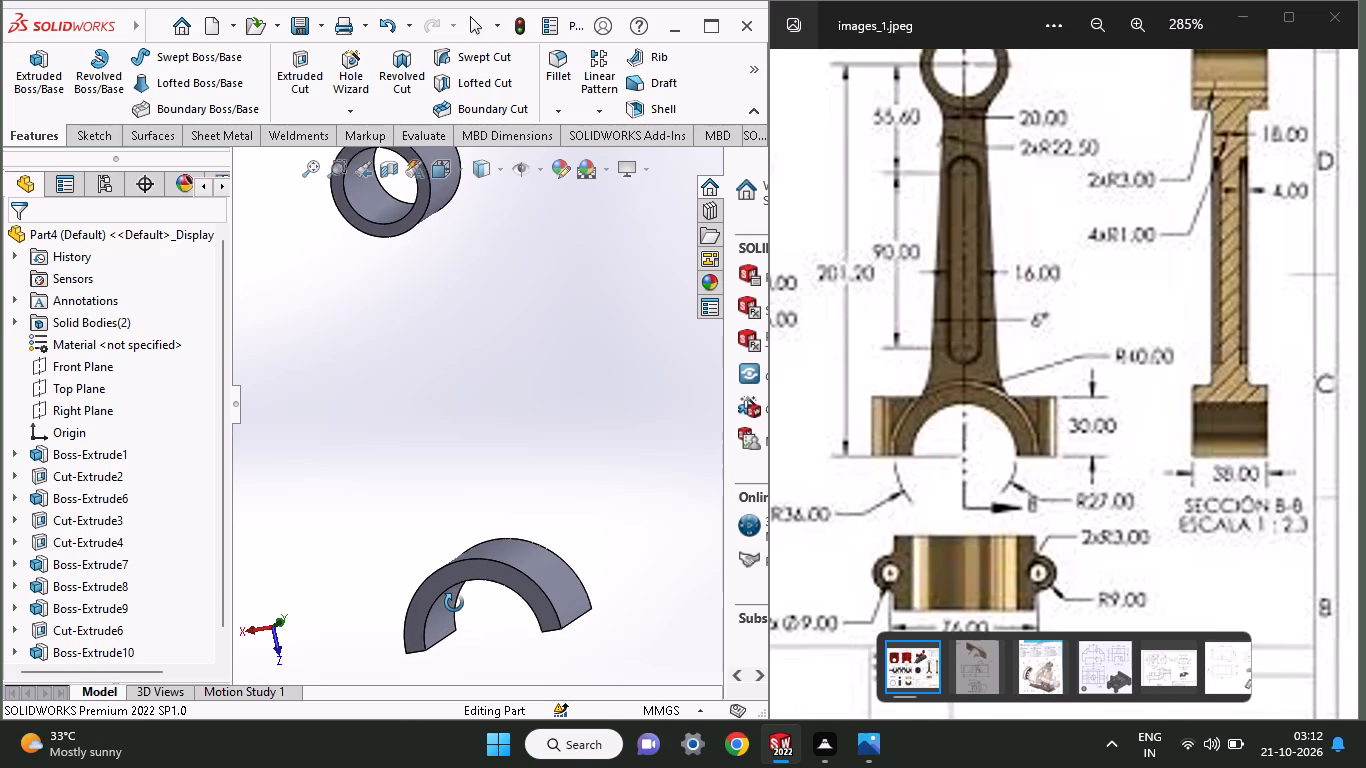
{"action": "middle_click_drag", "start_coordinate": [454, 603], "coordinate": [468, 571]}
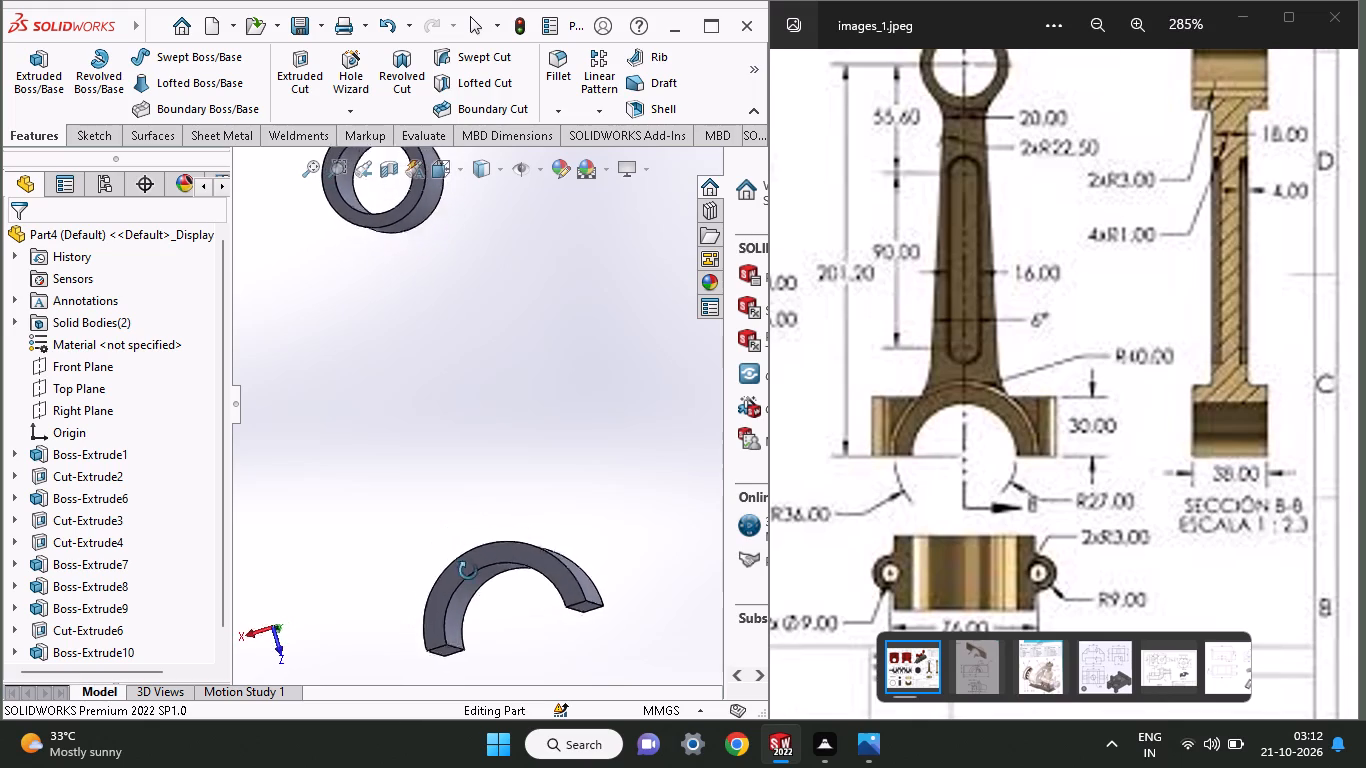
{"action": "middle_click_drag", "start_coordinate": [468, 571], "coordinate": [475, 556]}
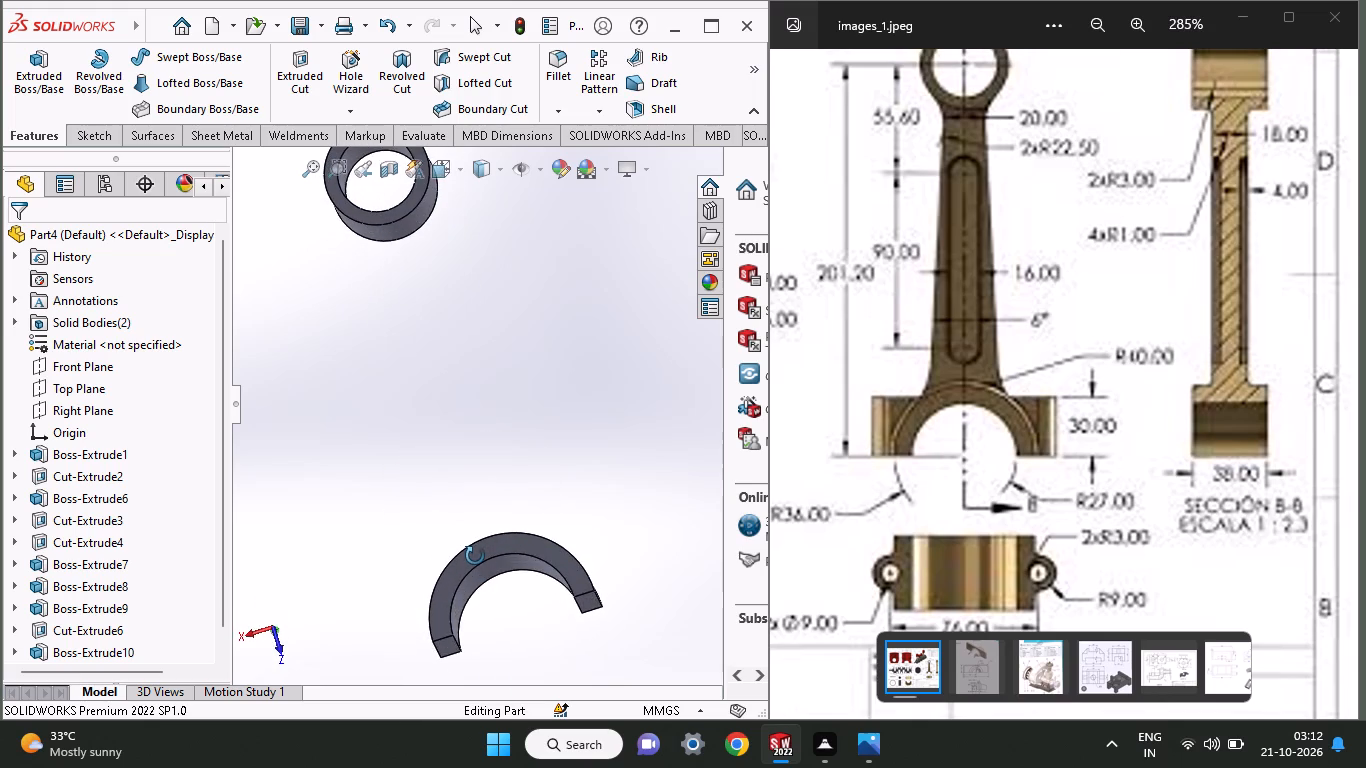
{"action": "middle_click_drag", "start_coordinate": [475, 556], "coordinate": [453, 564]}
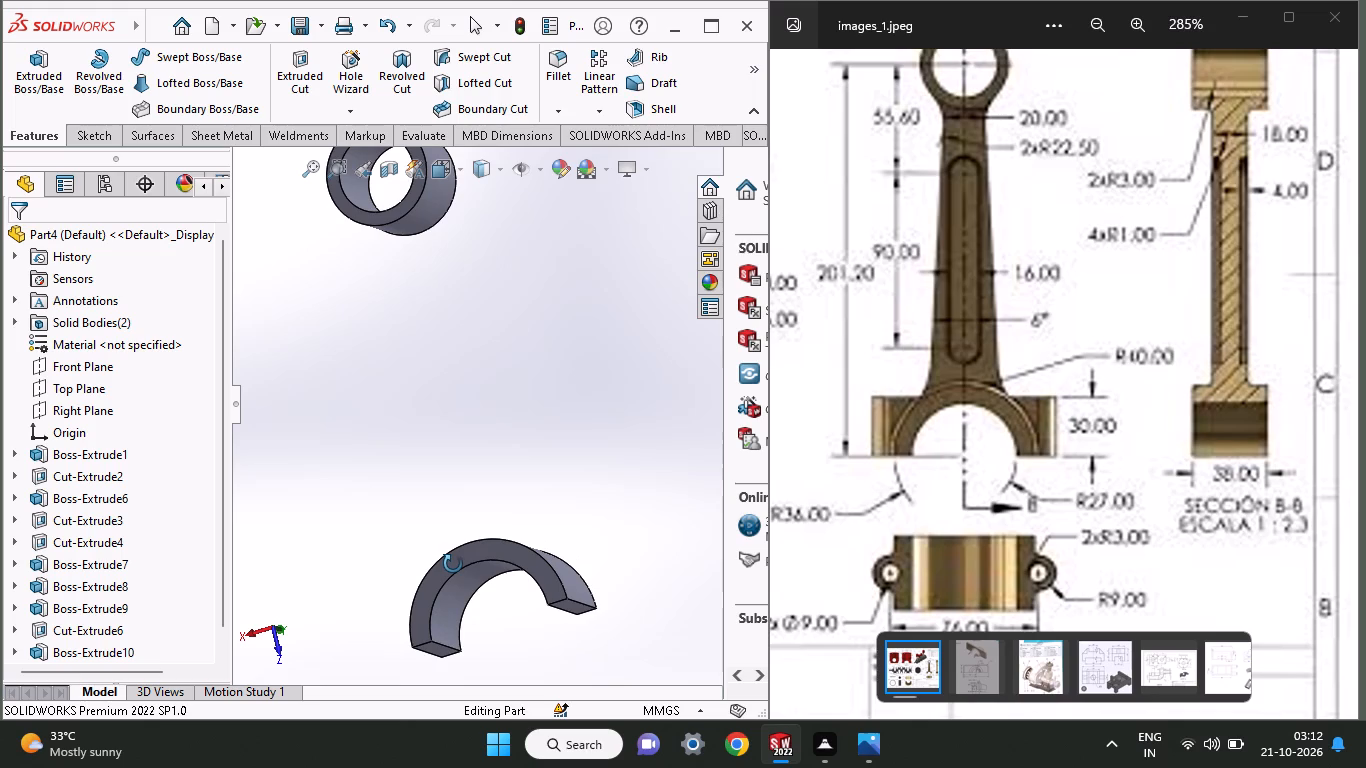
{"action": "middle_click_drag", "start_coordinate": [453, 564], "coordinate": [411, 561]}
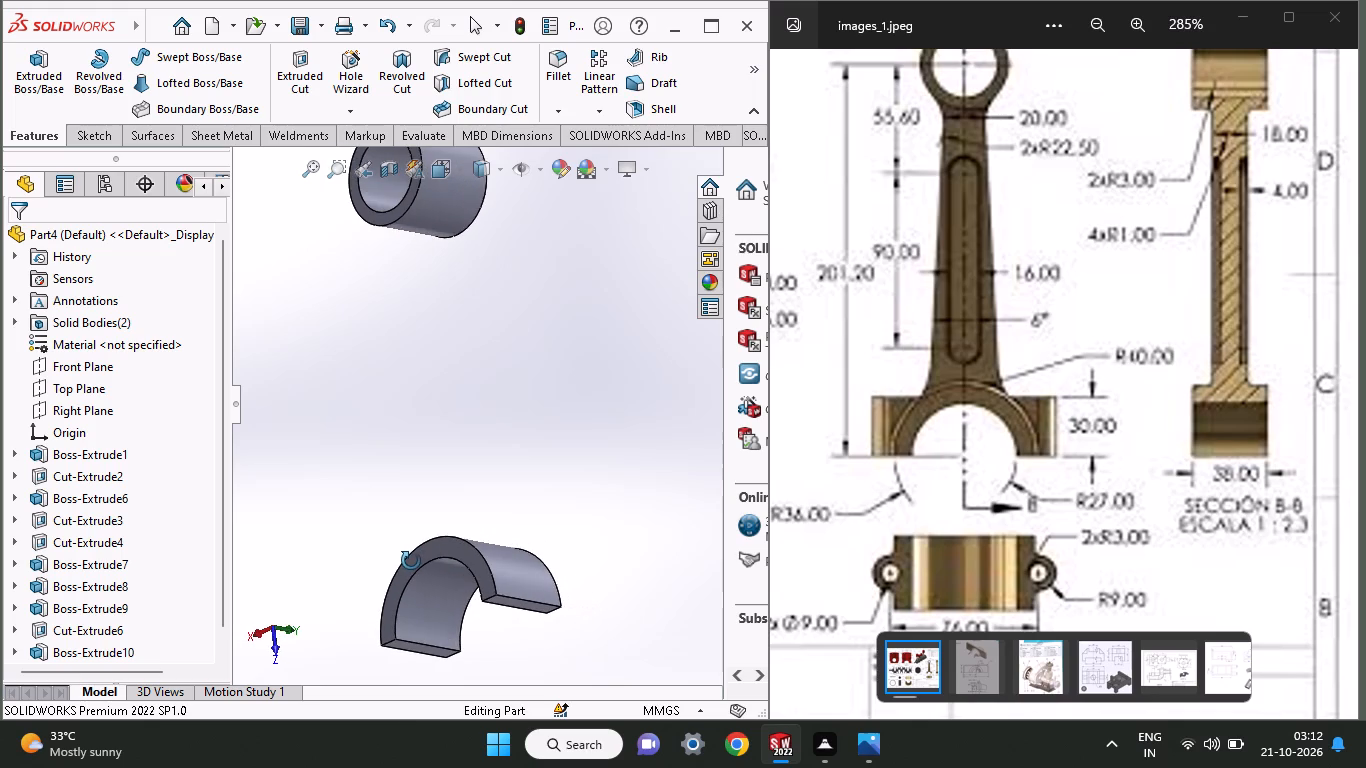
{"action": "middle_click_drag", "start_coordinate": [411, 561], "coordinate": [424, 561]}
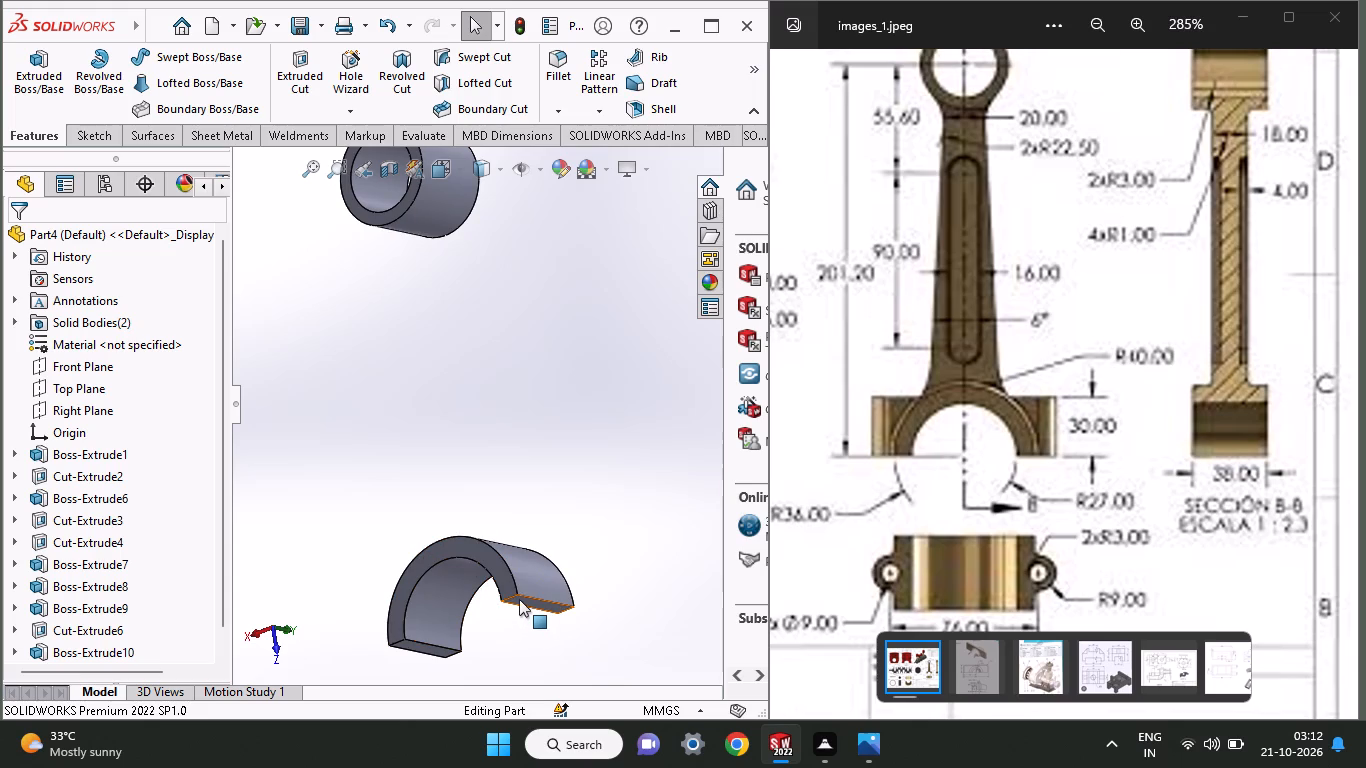
Start a sketch on one flat end face of the half ring and draw a horizontal line about 44 mm long from the origin past that face.
{"action": "middle_click_drag", "start_coordinate": [519, 599], "coordinate": [506, 547]}
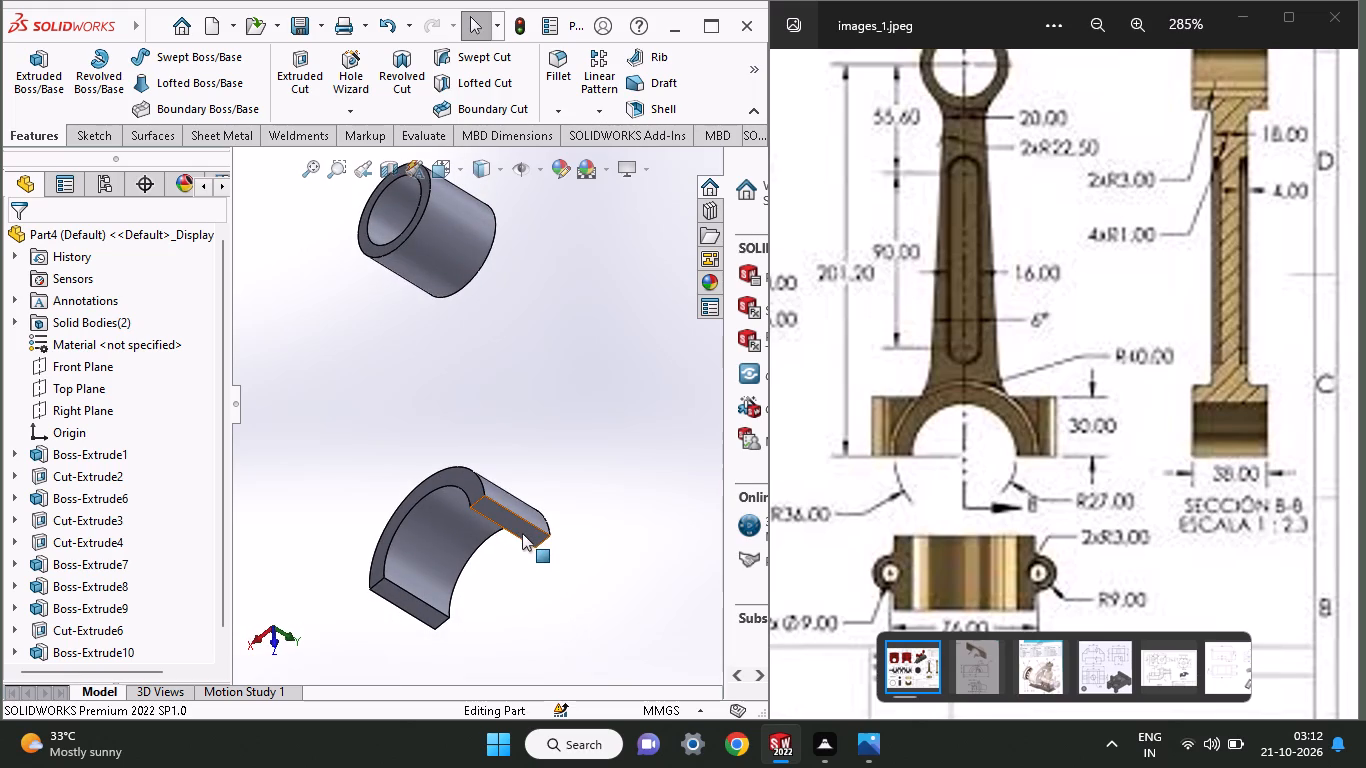
{"action": "left_click", "coordinate": [522, 533]}
{"action": "left_click", "coordinate": [618, 482]}
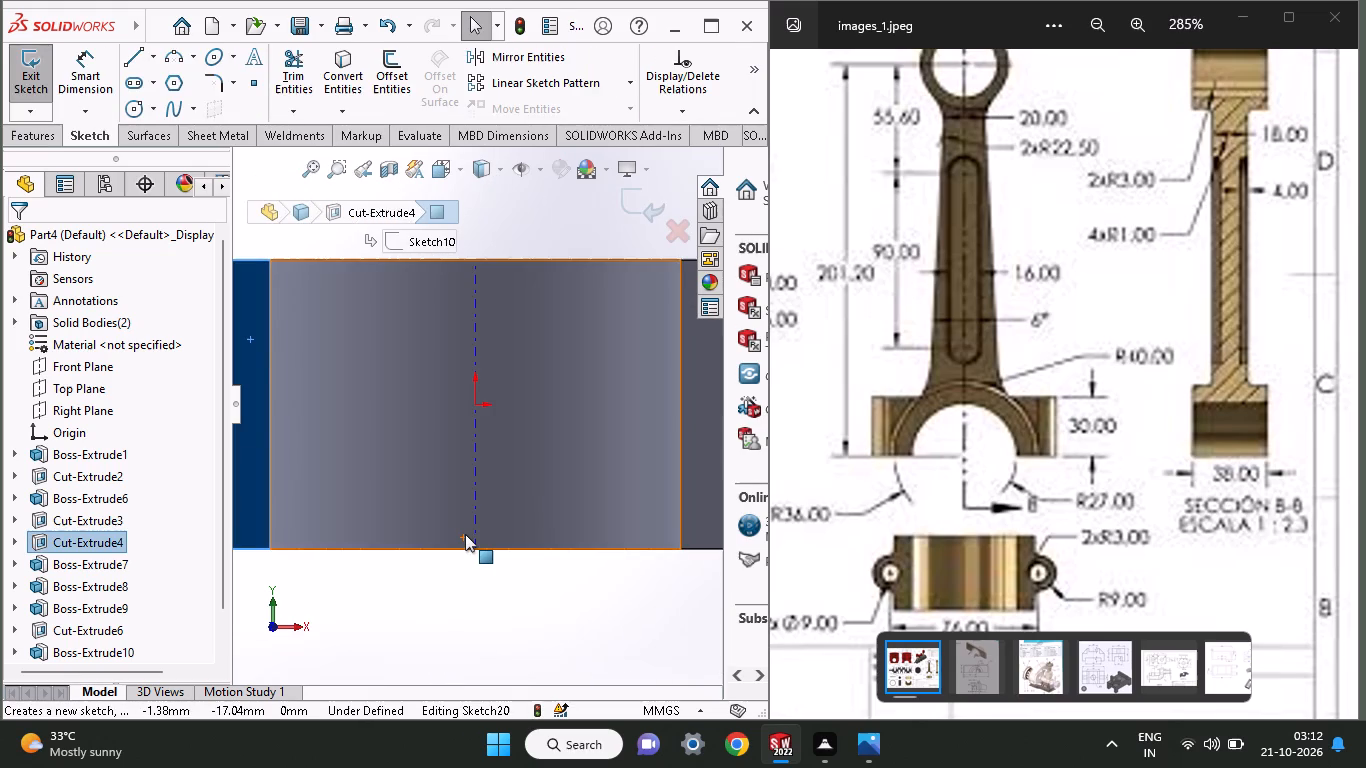
{"action": "scroll", "coordinate": [465, 534], "scroll_direction": "up", "scroll_amount": 5, "text": "ctrl"}
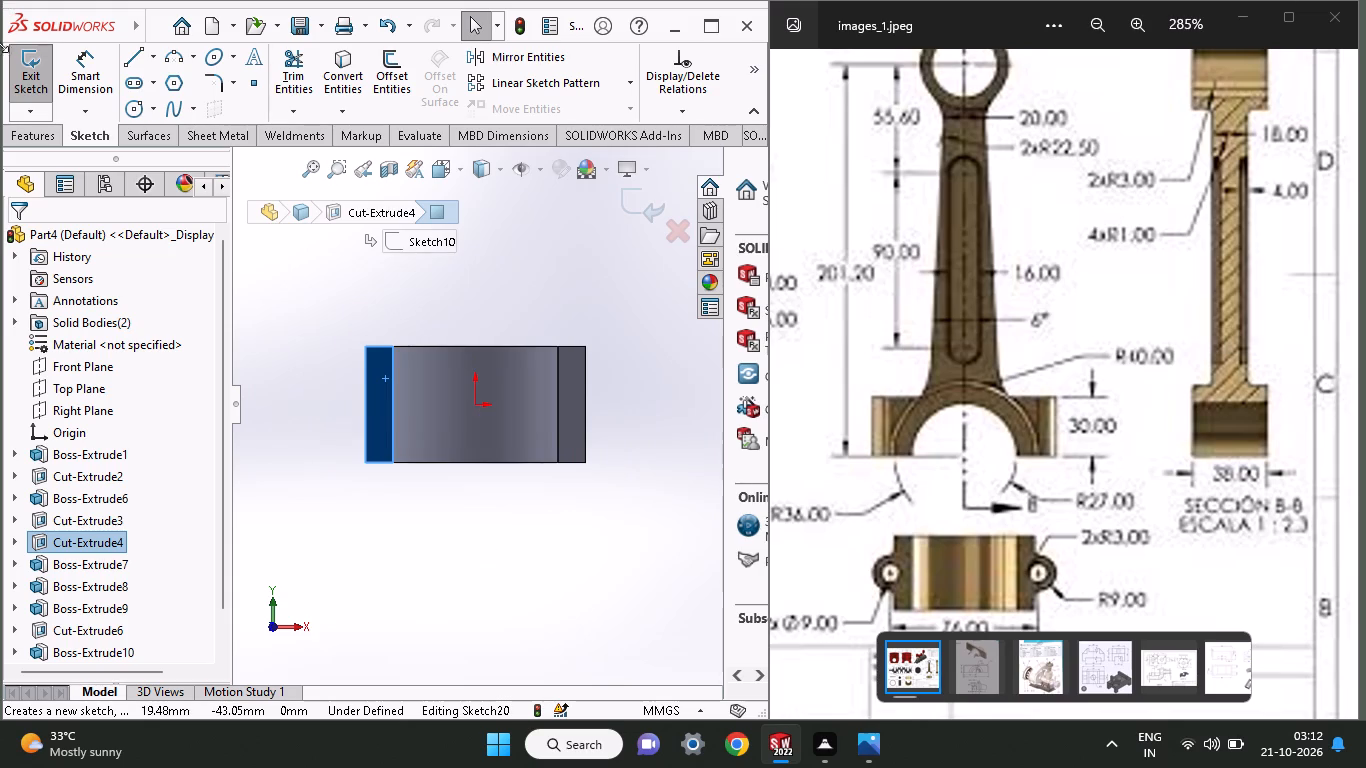
{"action": "left_click", "coordinate": [132, 56]}
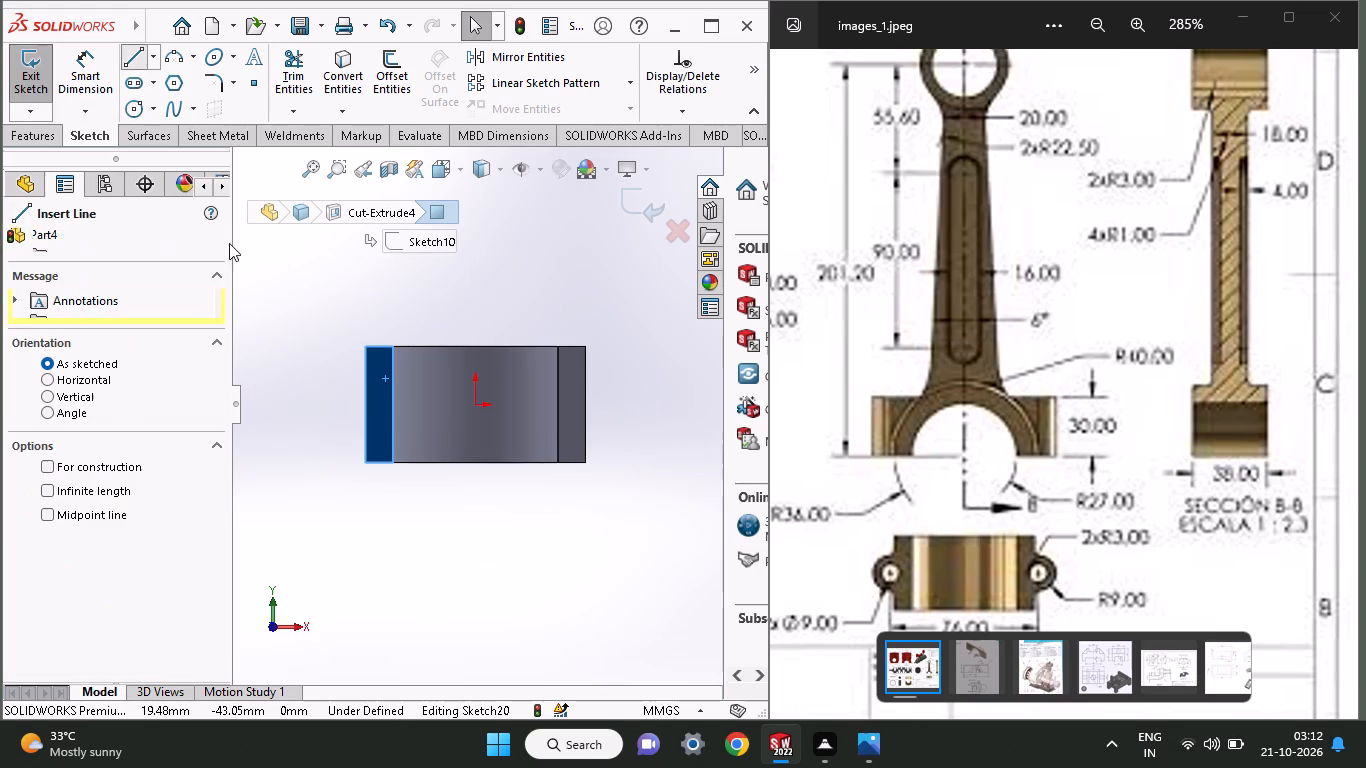
{"action": "left_click", "coordinate": [475, 404]}
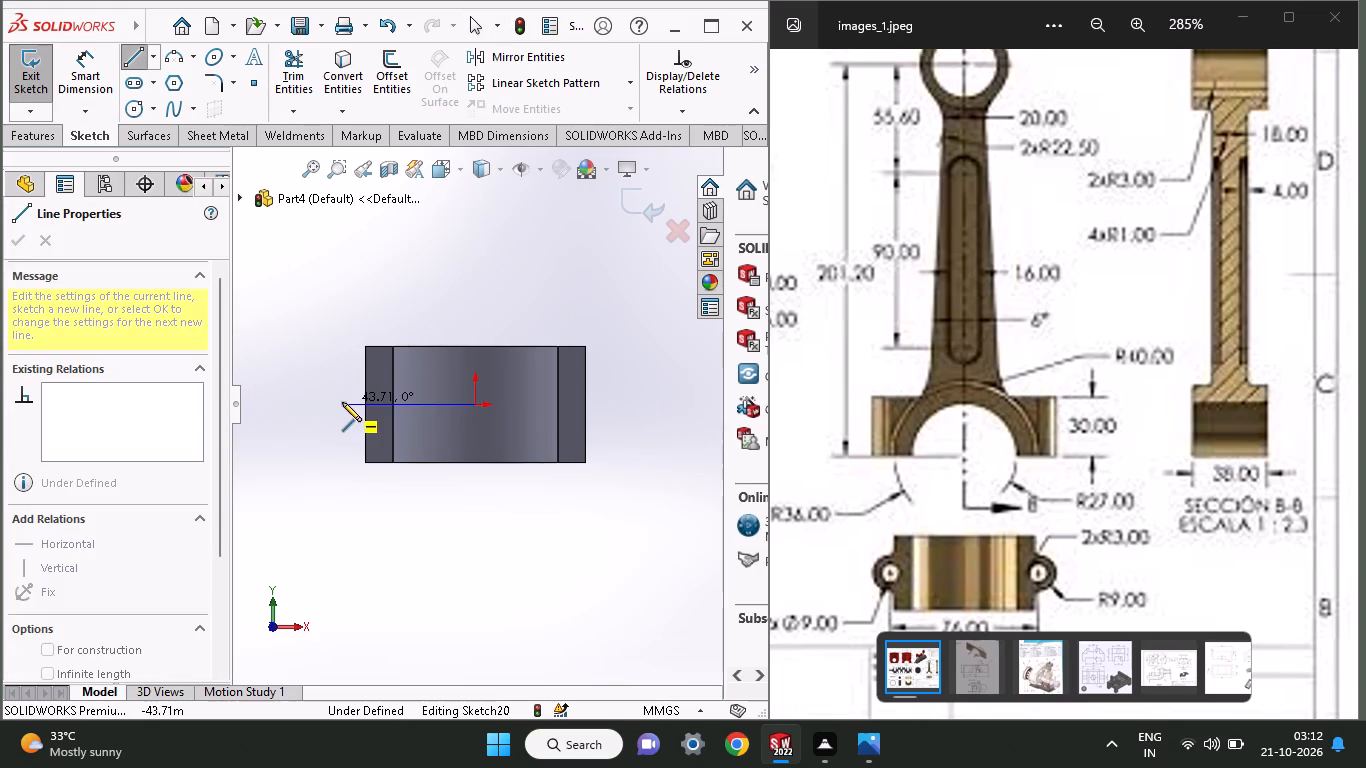
{"action": "left_click", "coordinate": [342, 402]}
{"action": "right_click", "coordinate": [361, 299]}
{"action": "left_click", "coordinate": [387, 307]}
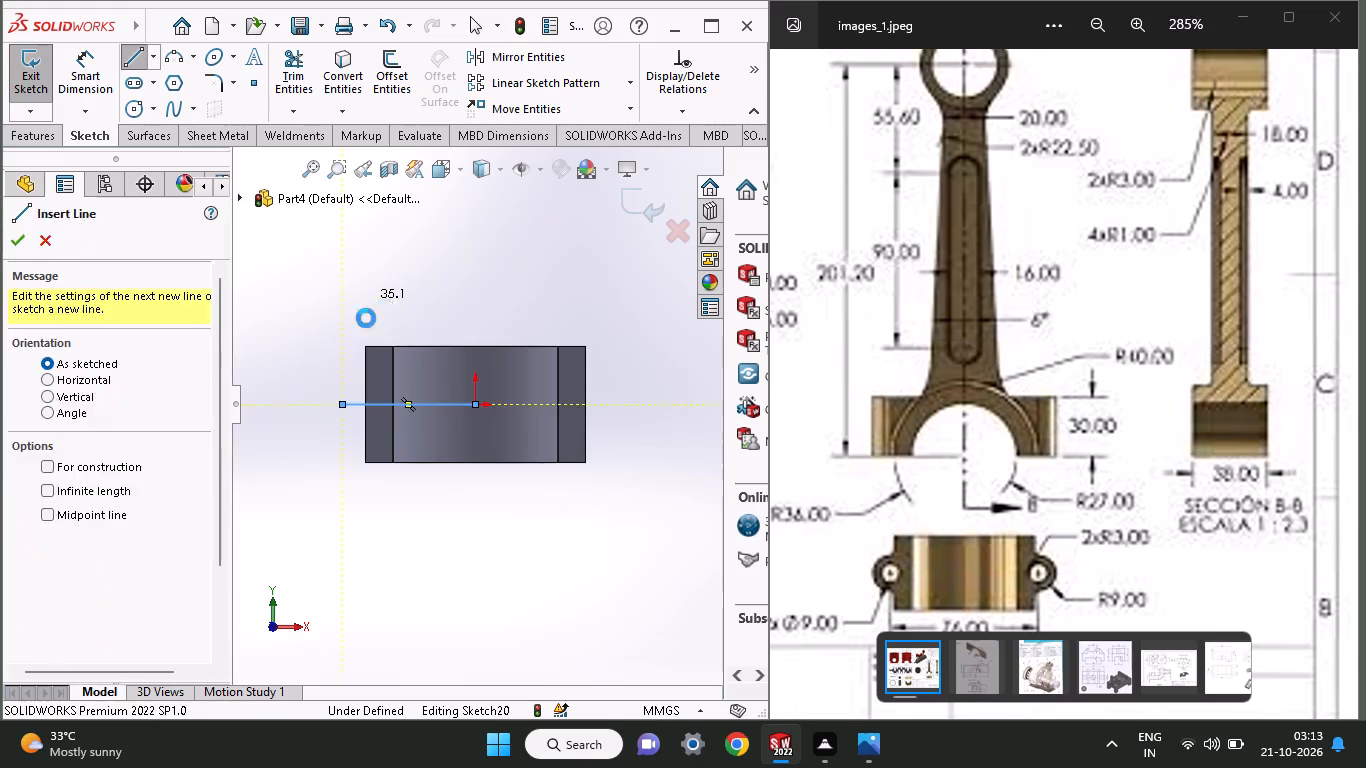
Dimension the horizontal line to 76/2, giving a length of 38 mm.
{"action": "left_click", "coordinate": [95, 74]}
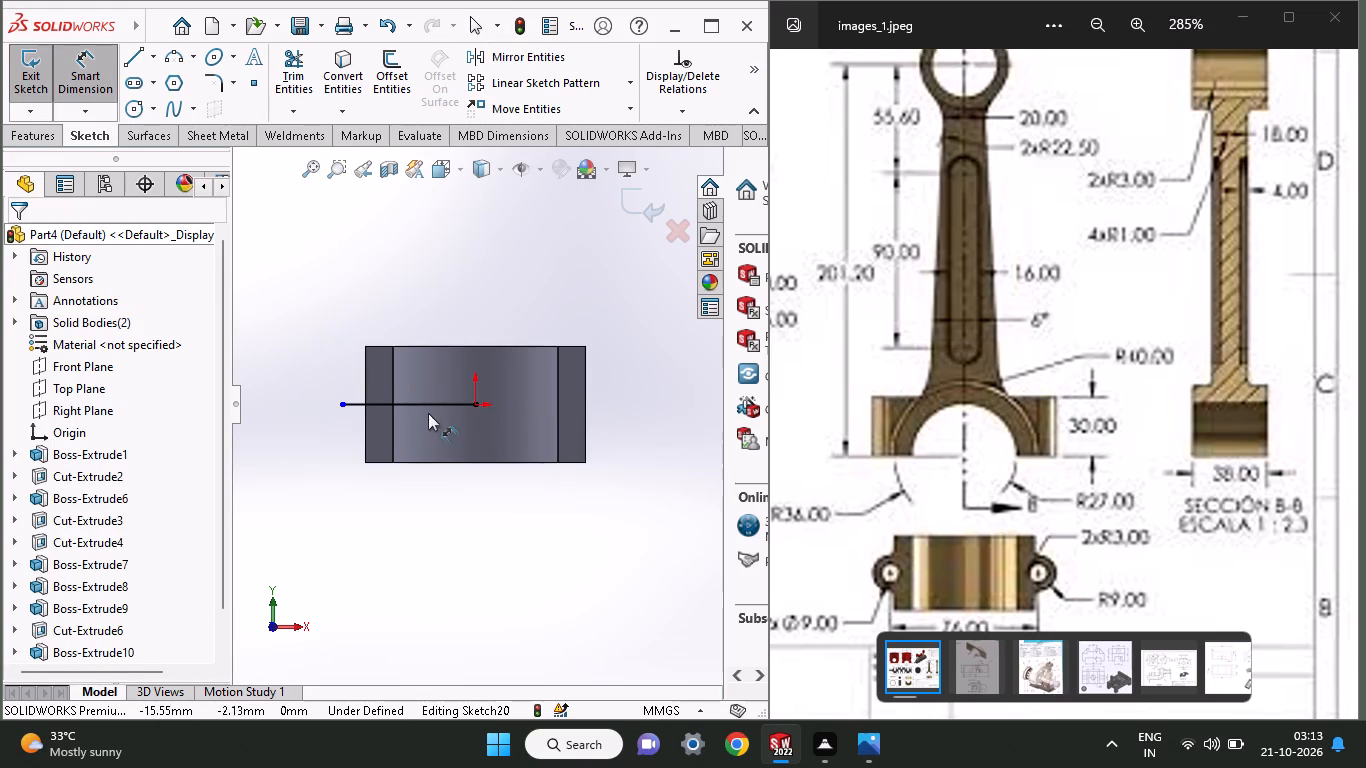
{"action": "left_click", "coordinate": [426, 401]}
{"action": "left_click", "coordinate": [417, 507]}
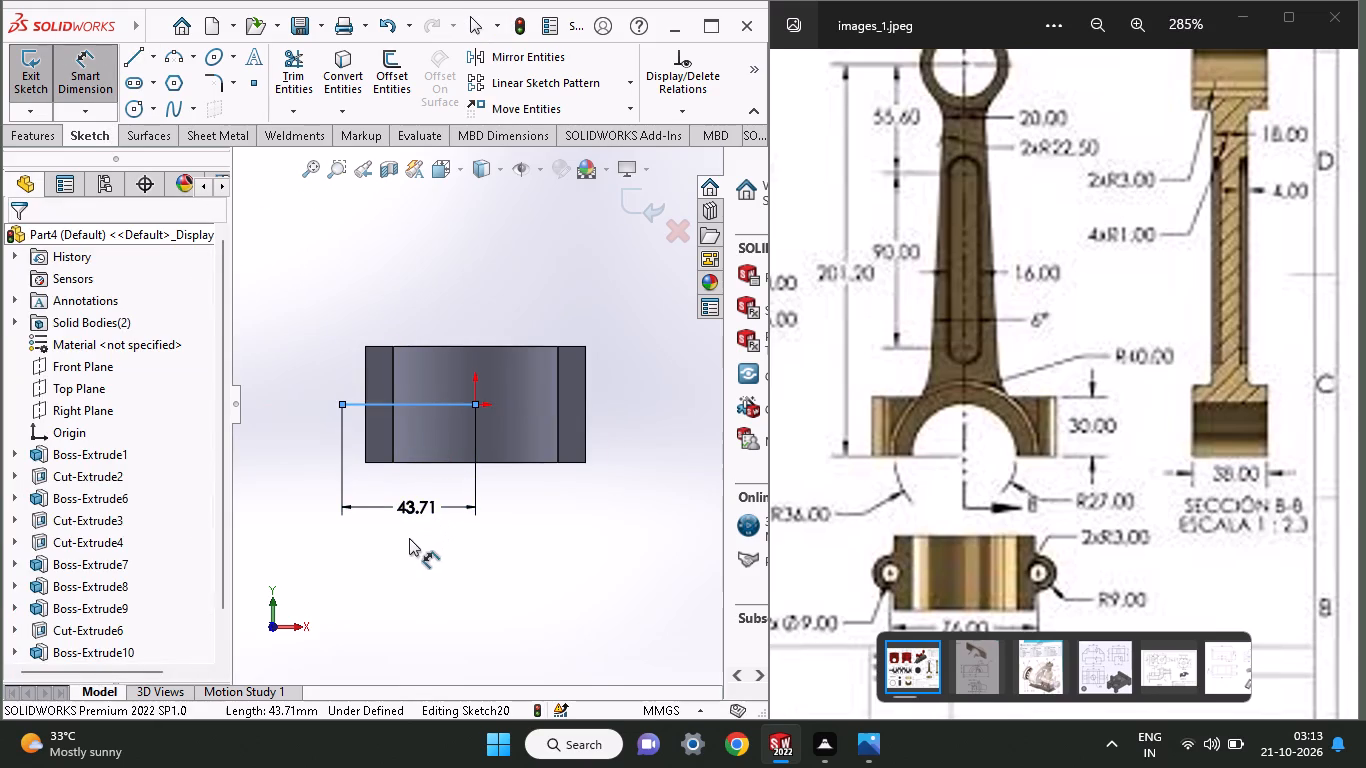
{"action": "type", "text": "76/2"}
{"action": "key", "text": "Return"}
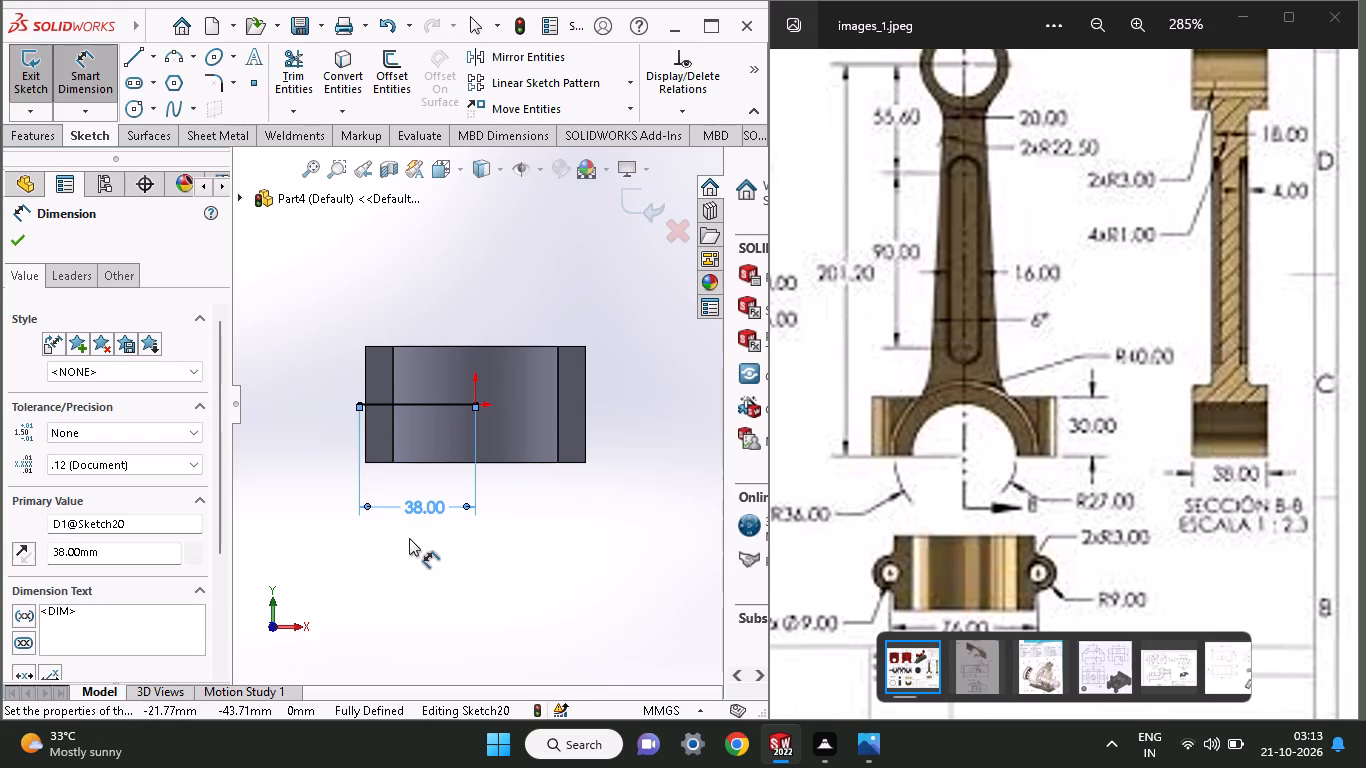
Draw a circle centred on the line's outer end and dimension it to 18 mm diameter for the bolt boss.
{"action": "left_click", "coordinate": [1083, 433]}
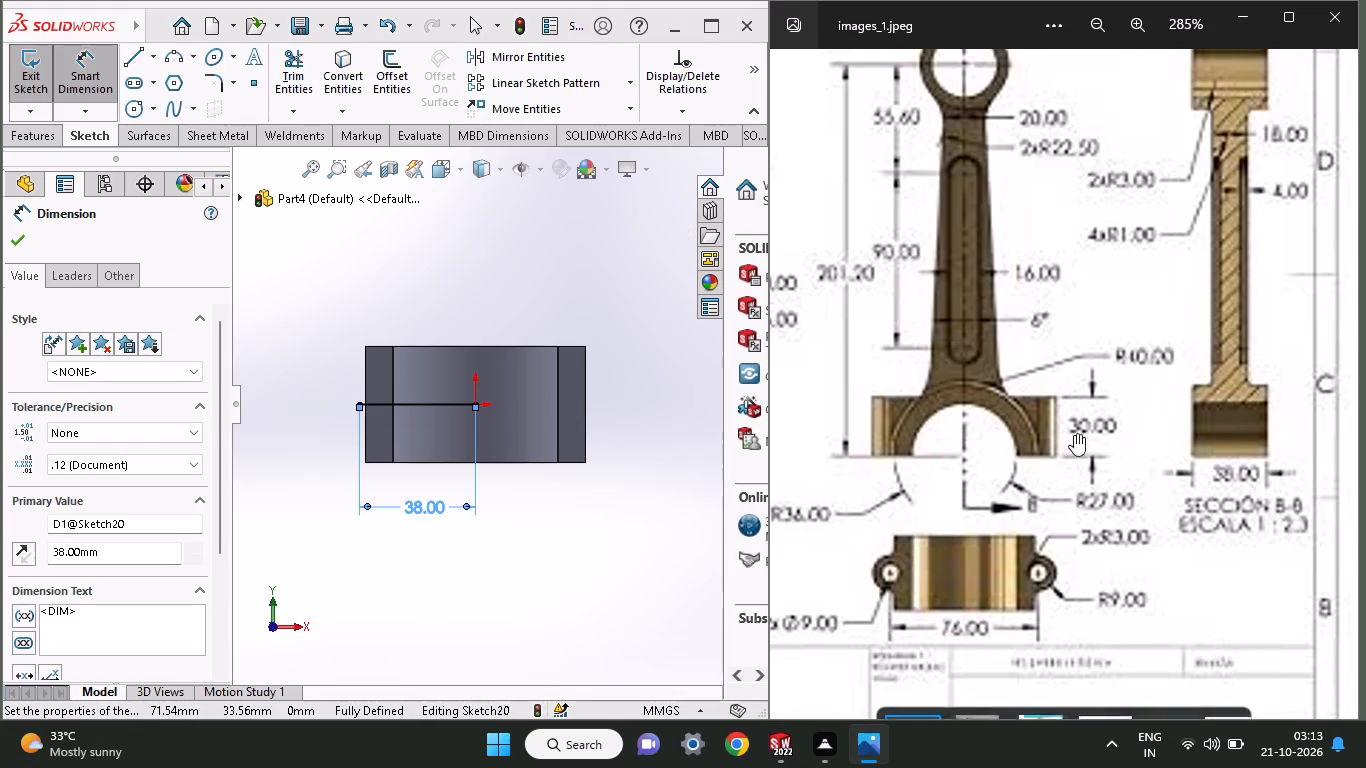
{"action": "left_click", "coordinate": [139, 105]}
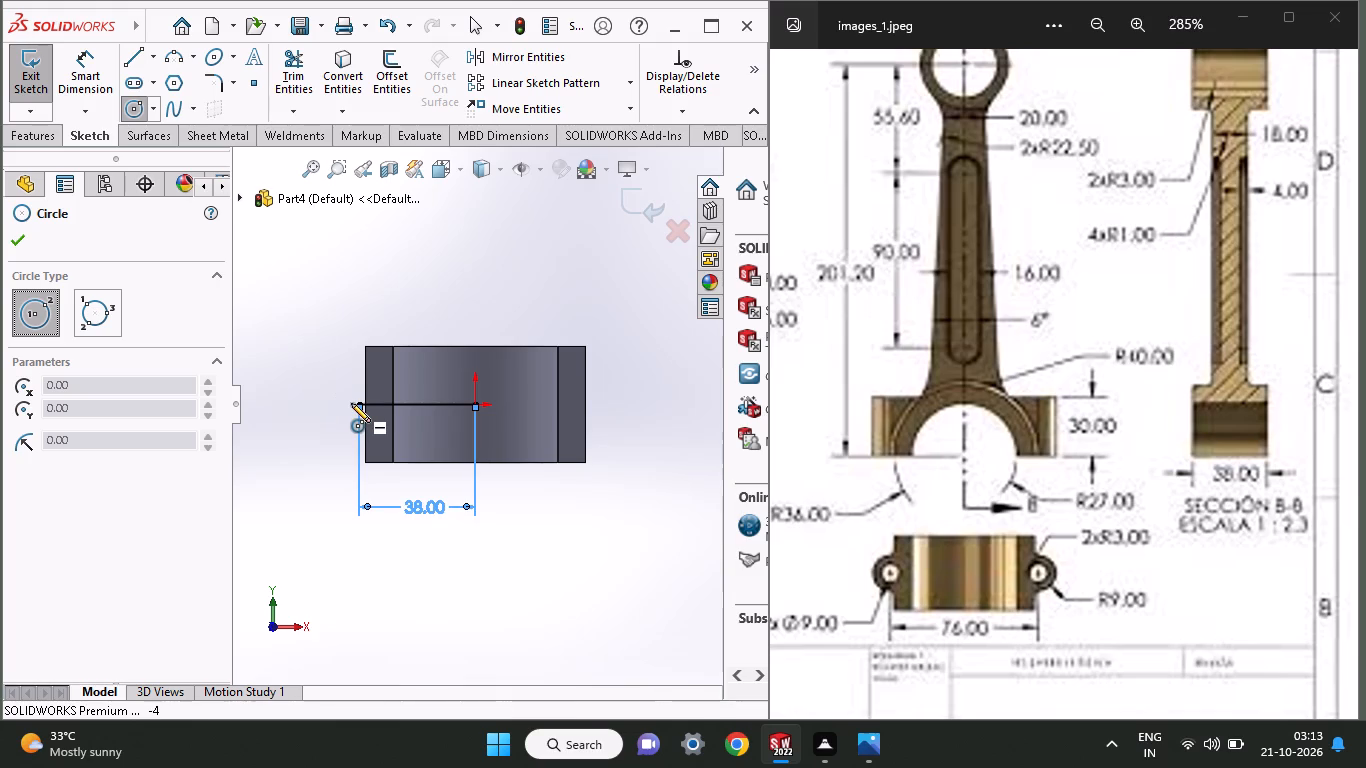
{"action": "left_click", "coordinate": [358, 403]}
{"action": "left_click", "coordinate": [377, 427]}
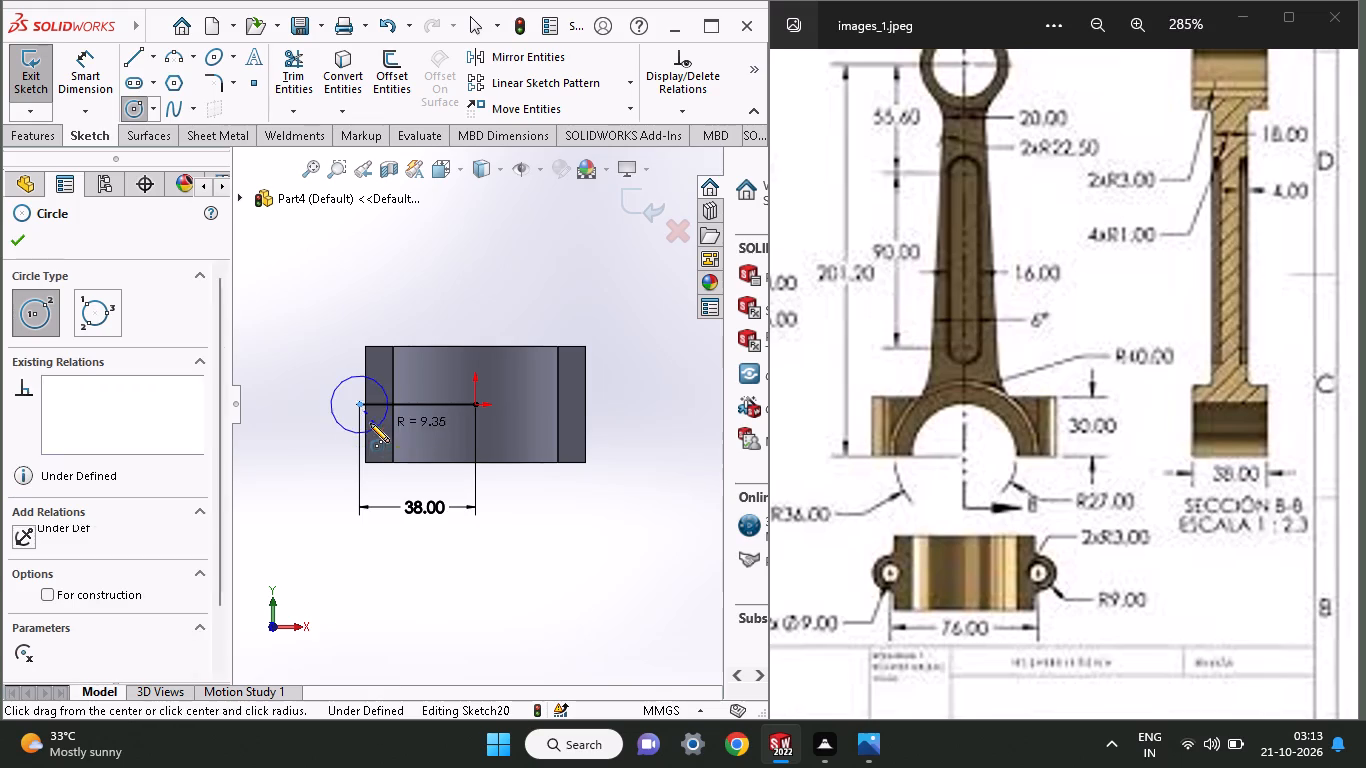
{"action": "left_click", "coordinate": [88, 81]}
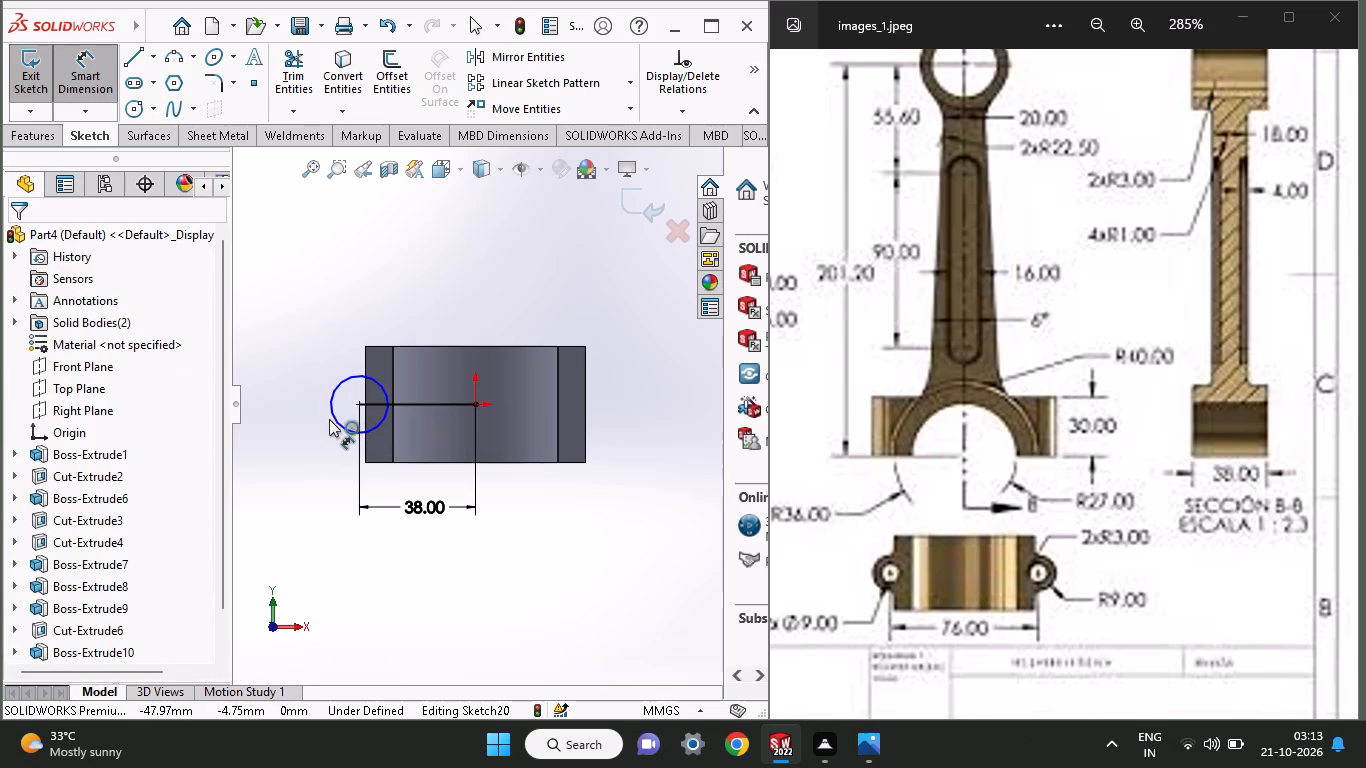
{"action": "left_click", "coordinate": [329, 419]}
{"action": "left_click", "coordinate": [320, 351]}
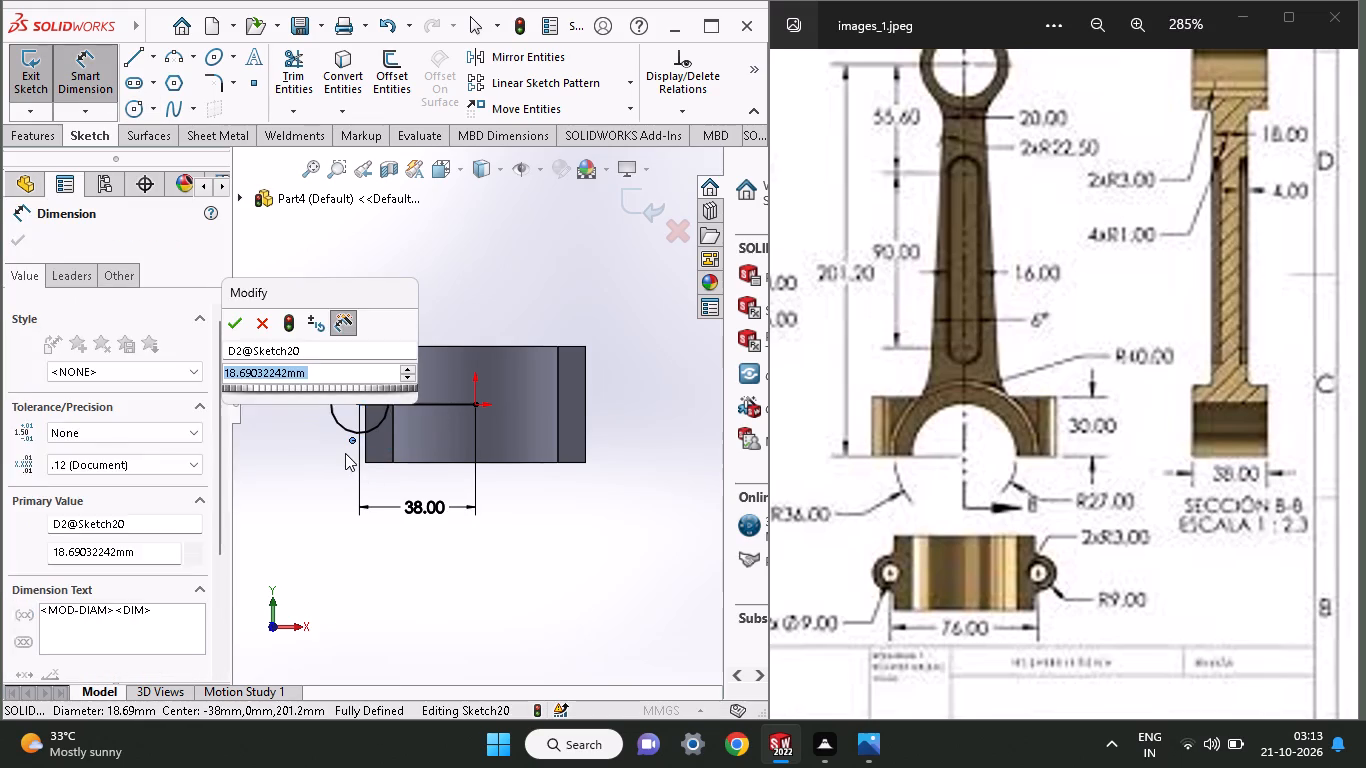
{"action": "type", "text": "18"}
{"action": "key", "text": "Return"}
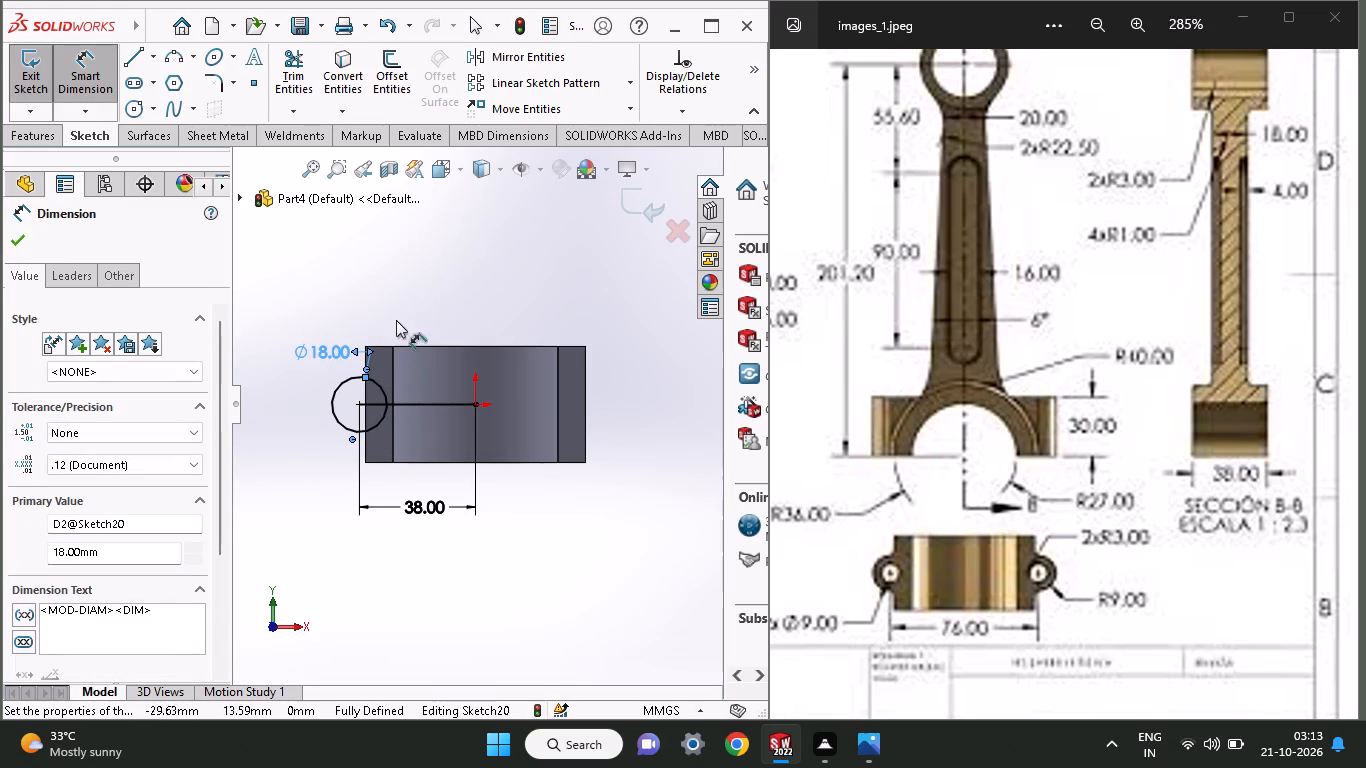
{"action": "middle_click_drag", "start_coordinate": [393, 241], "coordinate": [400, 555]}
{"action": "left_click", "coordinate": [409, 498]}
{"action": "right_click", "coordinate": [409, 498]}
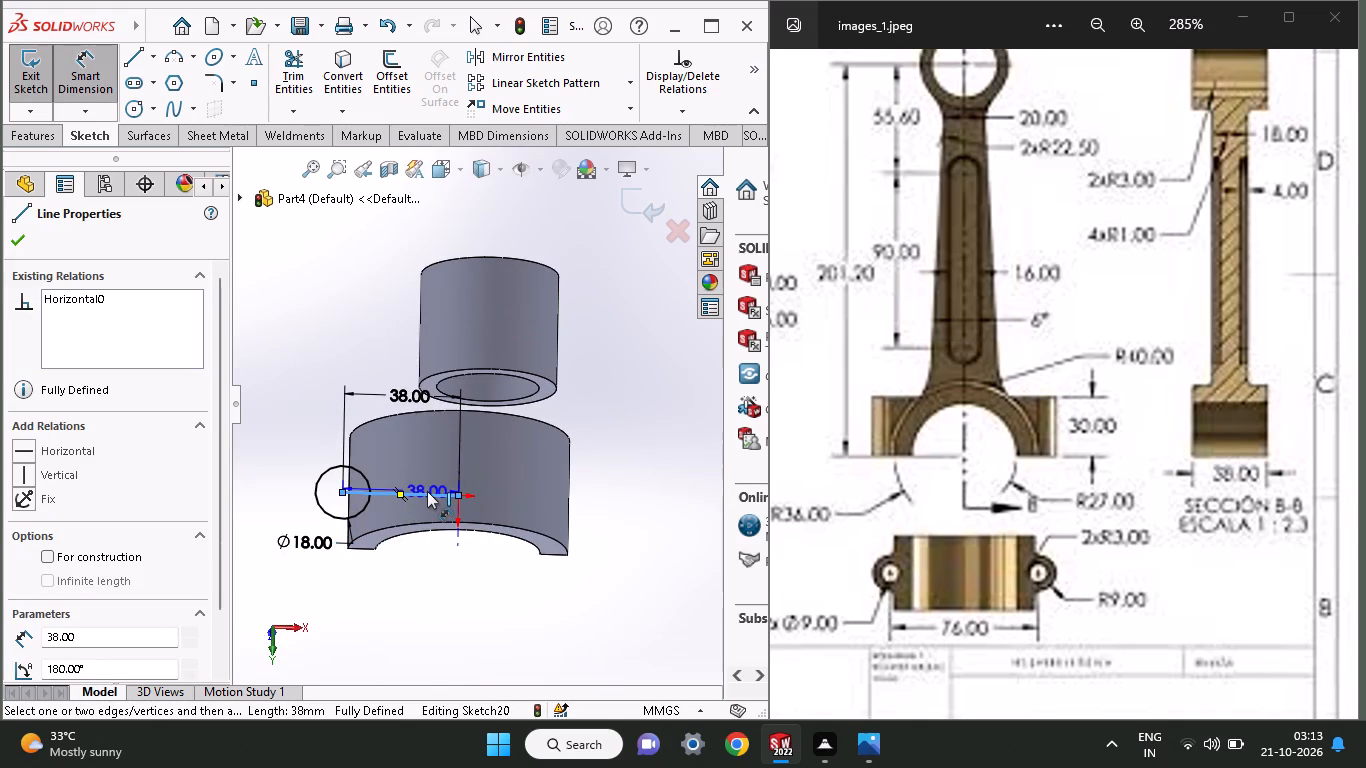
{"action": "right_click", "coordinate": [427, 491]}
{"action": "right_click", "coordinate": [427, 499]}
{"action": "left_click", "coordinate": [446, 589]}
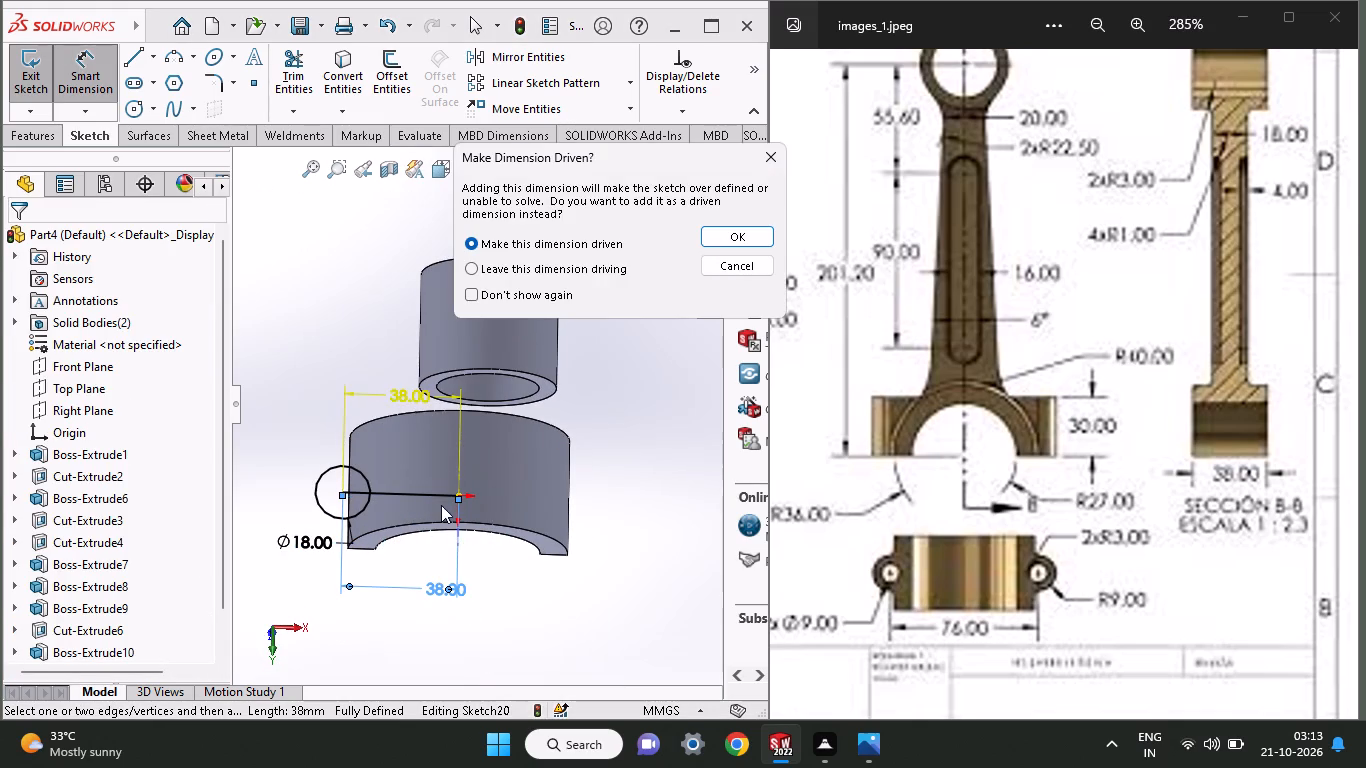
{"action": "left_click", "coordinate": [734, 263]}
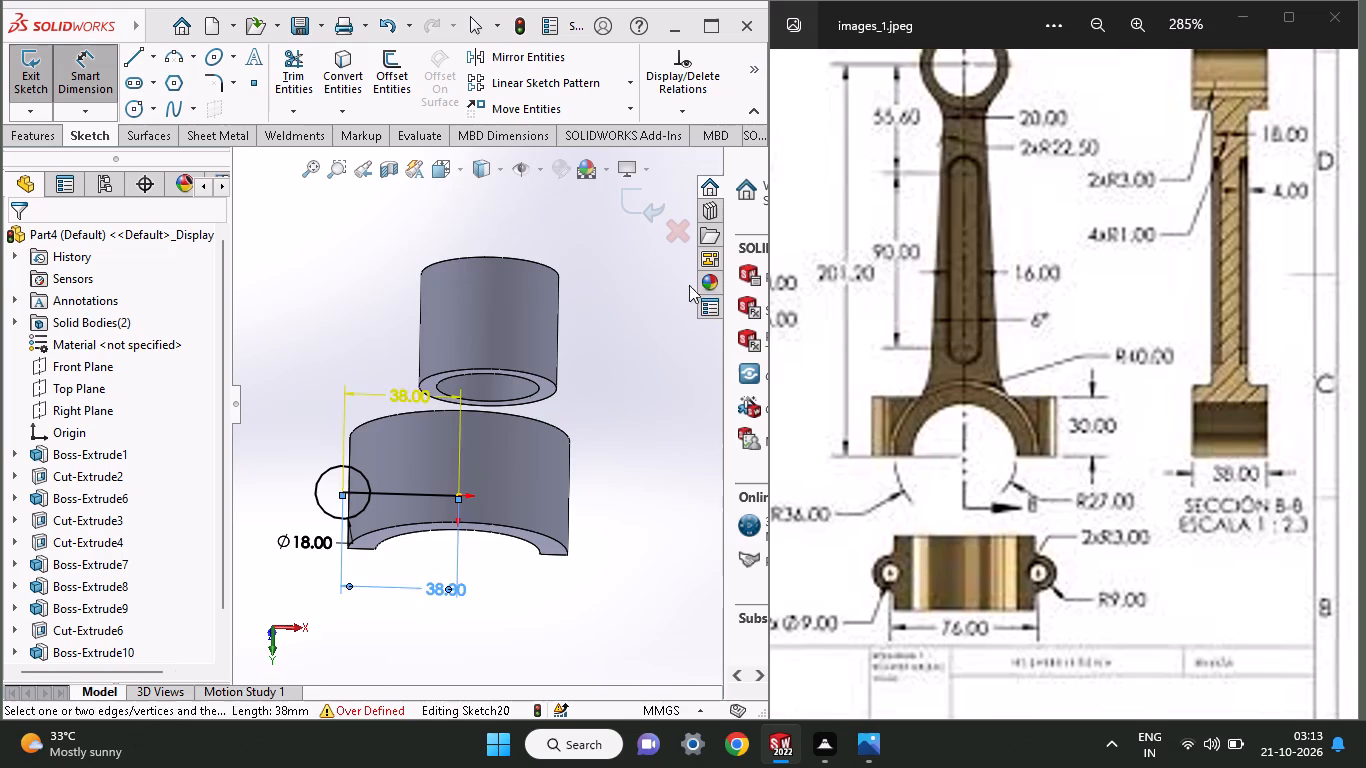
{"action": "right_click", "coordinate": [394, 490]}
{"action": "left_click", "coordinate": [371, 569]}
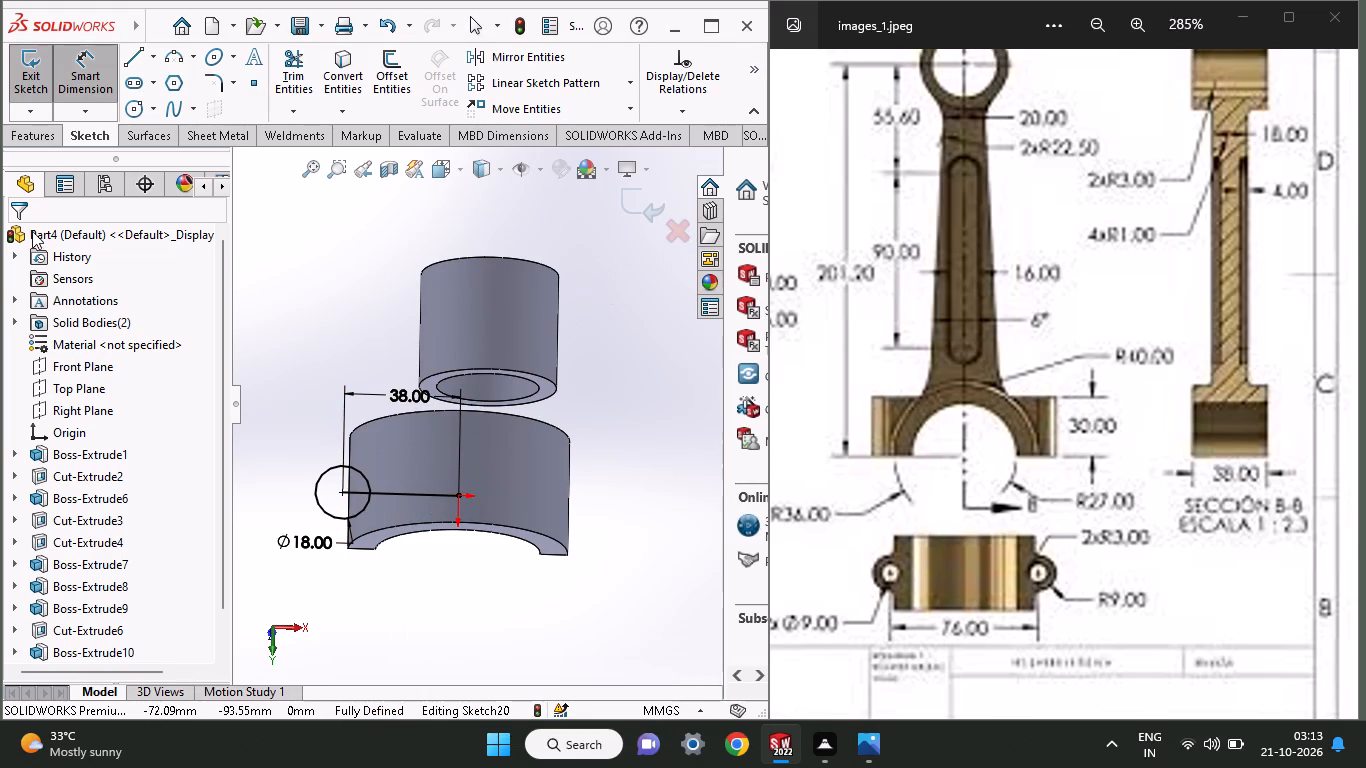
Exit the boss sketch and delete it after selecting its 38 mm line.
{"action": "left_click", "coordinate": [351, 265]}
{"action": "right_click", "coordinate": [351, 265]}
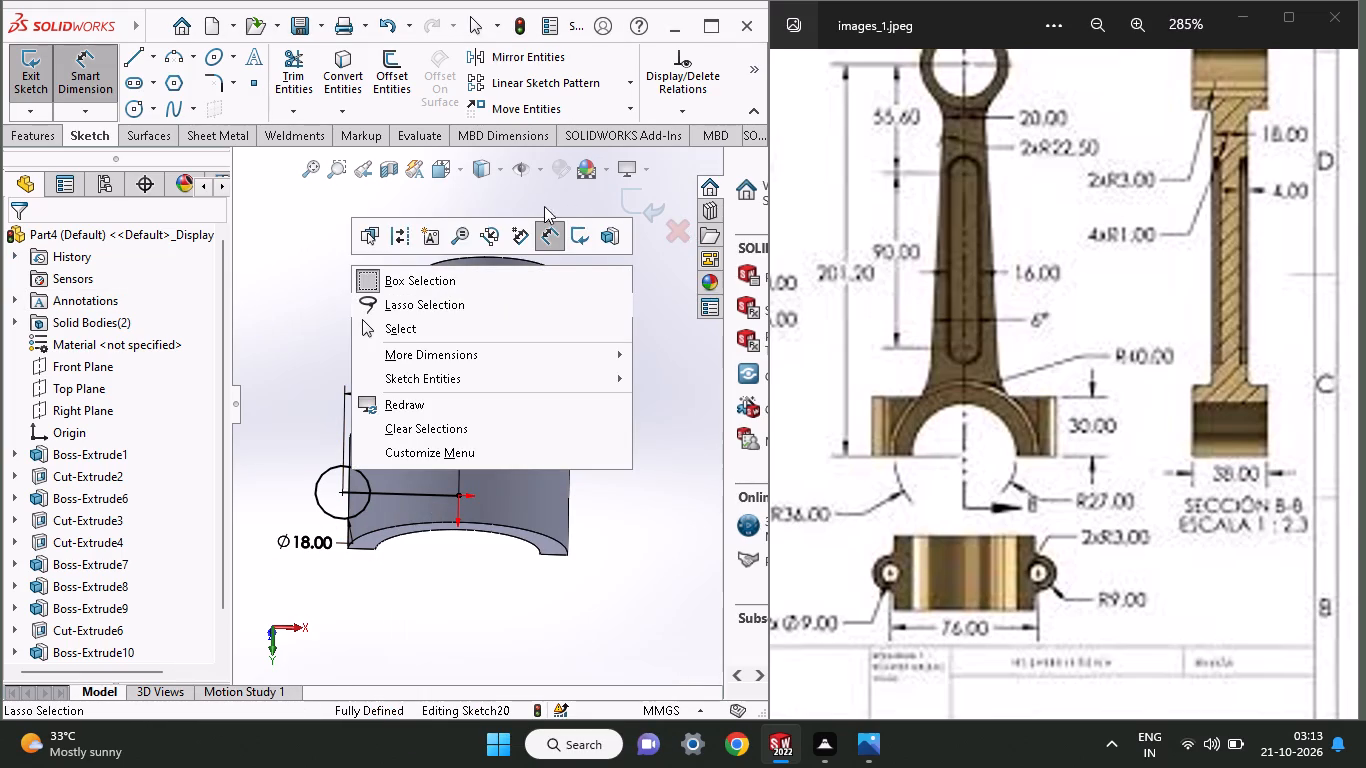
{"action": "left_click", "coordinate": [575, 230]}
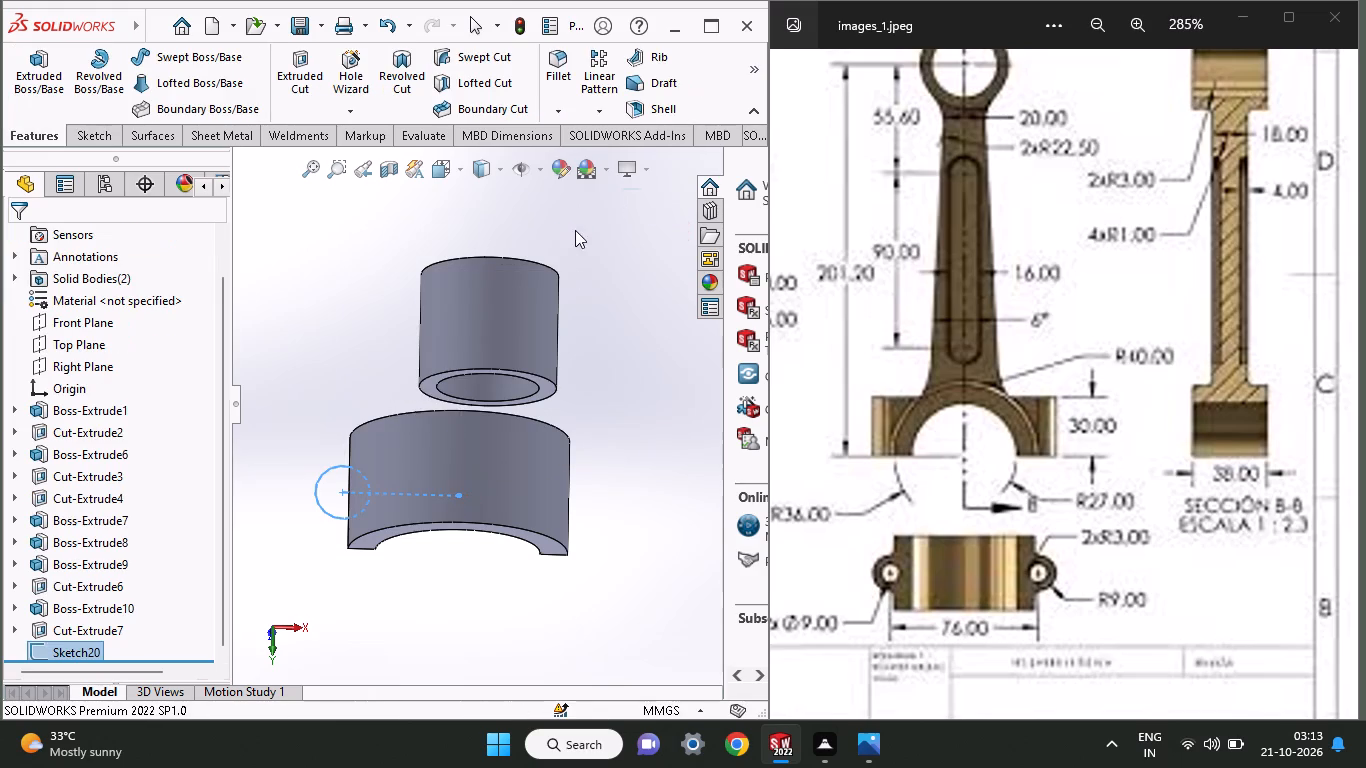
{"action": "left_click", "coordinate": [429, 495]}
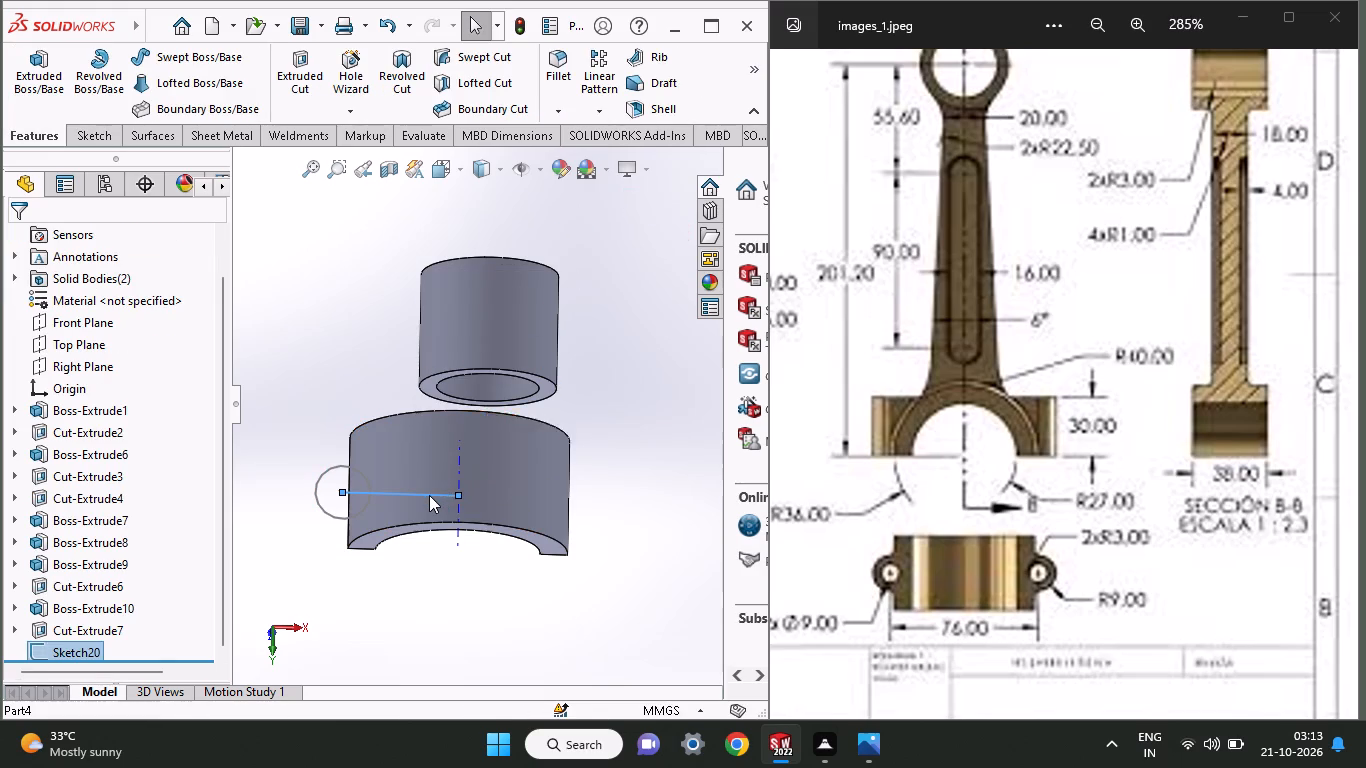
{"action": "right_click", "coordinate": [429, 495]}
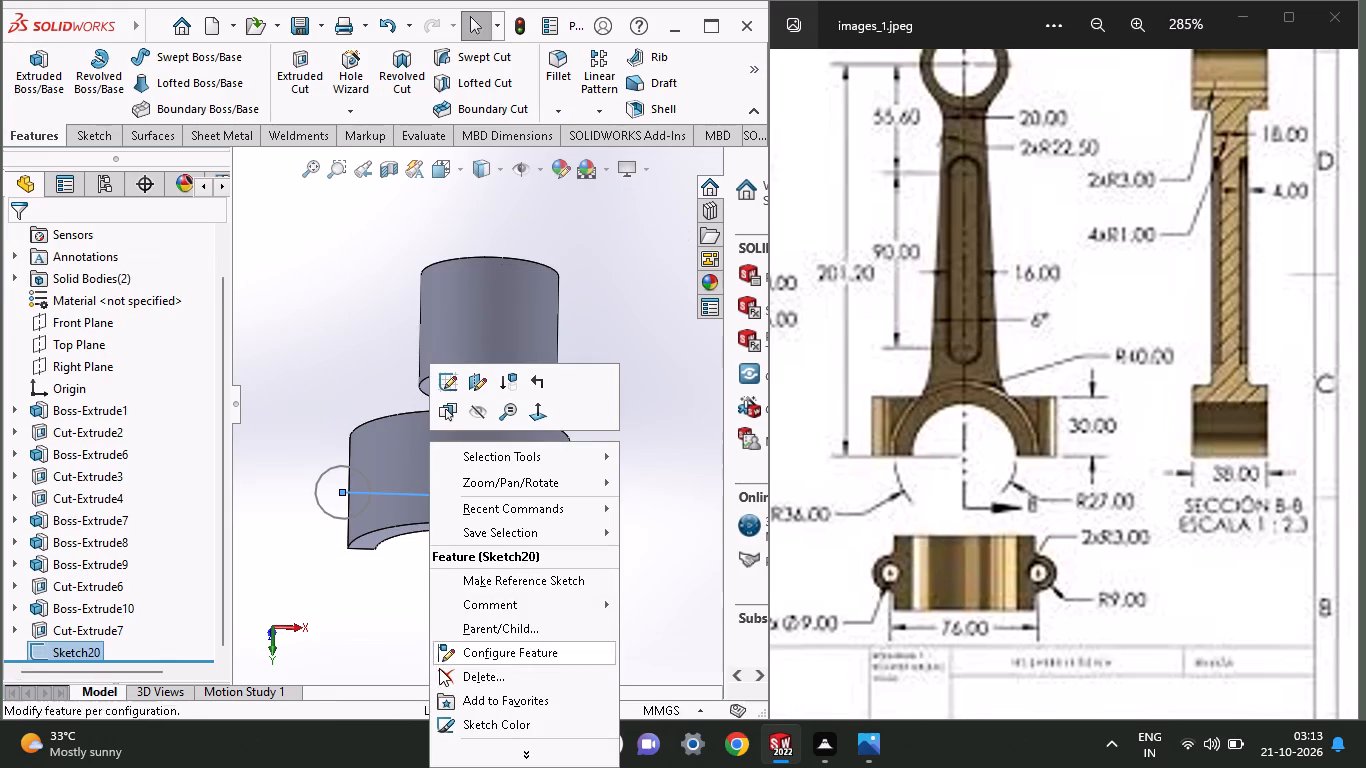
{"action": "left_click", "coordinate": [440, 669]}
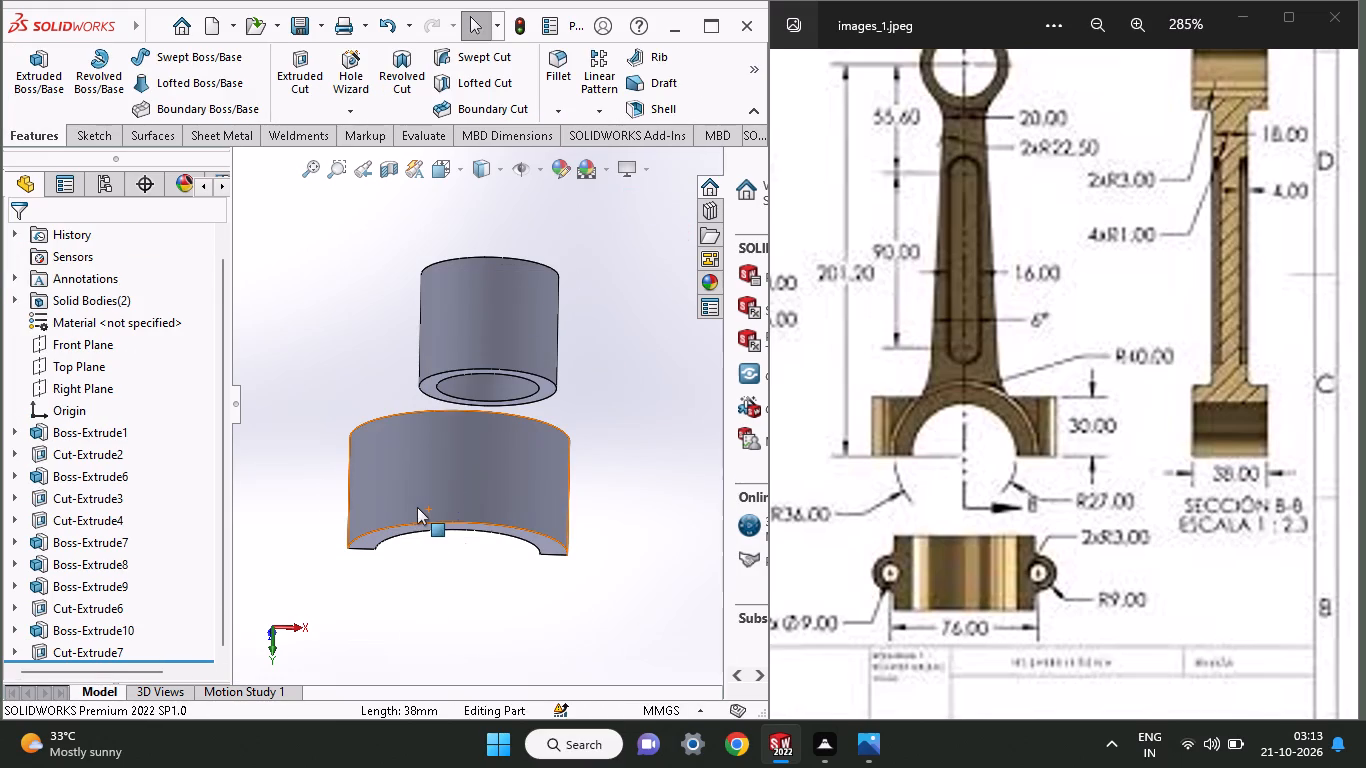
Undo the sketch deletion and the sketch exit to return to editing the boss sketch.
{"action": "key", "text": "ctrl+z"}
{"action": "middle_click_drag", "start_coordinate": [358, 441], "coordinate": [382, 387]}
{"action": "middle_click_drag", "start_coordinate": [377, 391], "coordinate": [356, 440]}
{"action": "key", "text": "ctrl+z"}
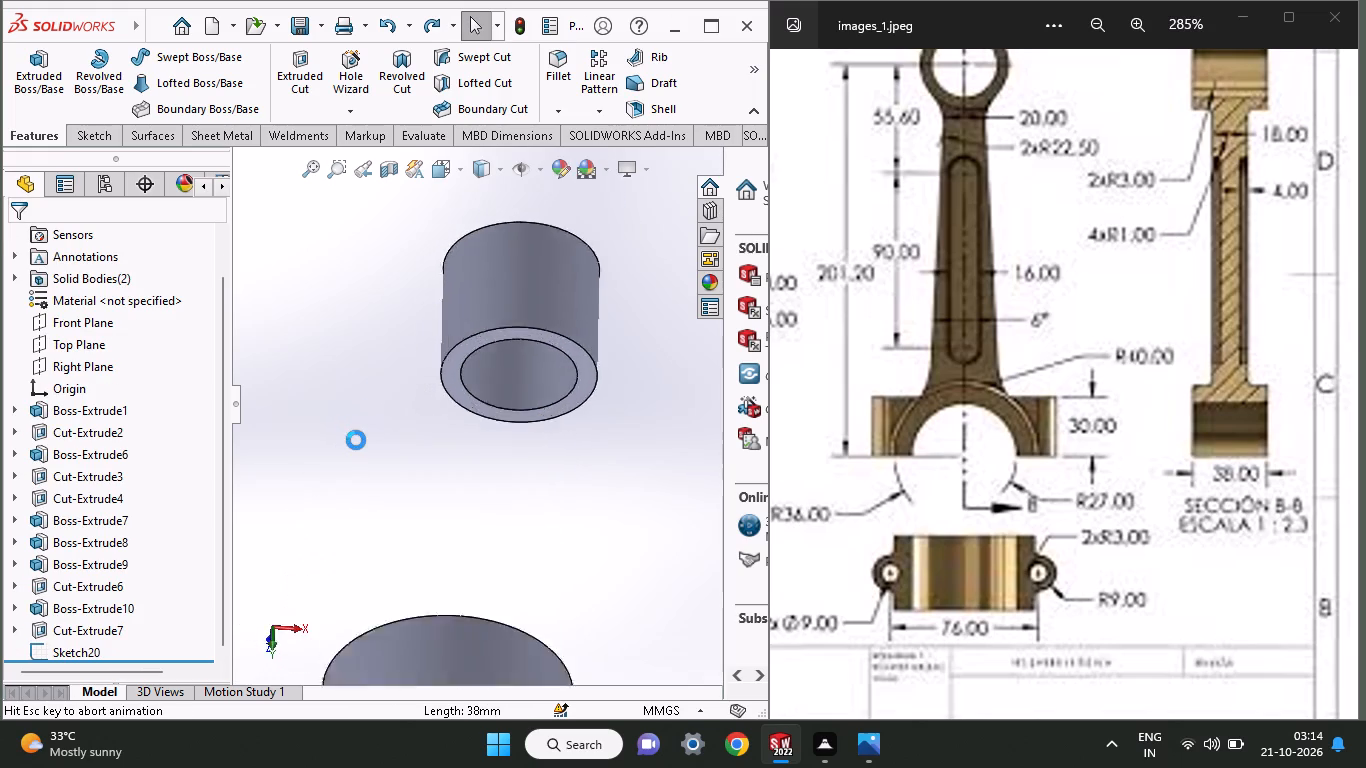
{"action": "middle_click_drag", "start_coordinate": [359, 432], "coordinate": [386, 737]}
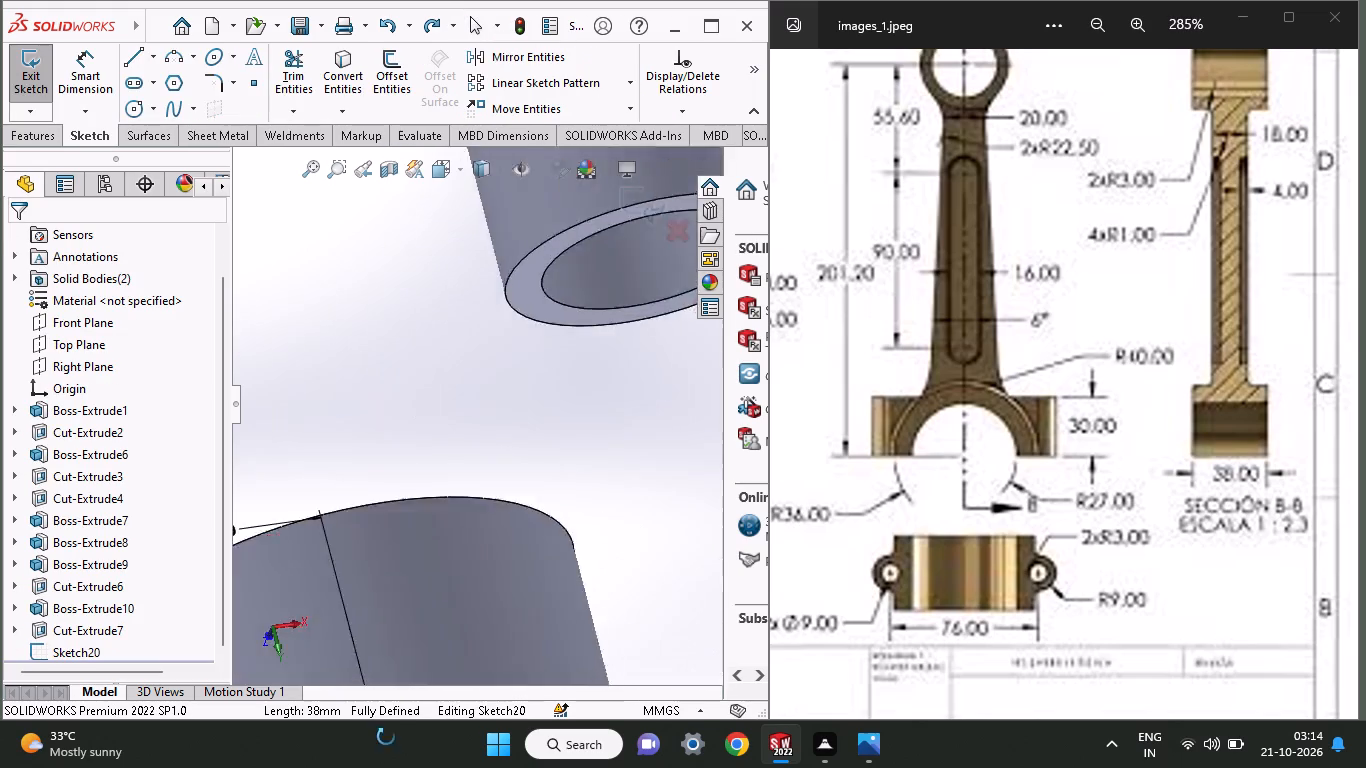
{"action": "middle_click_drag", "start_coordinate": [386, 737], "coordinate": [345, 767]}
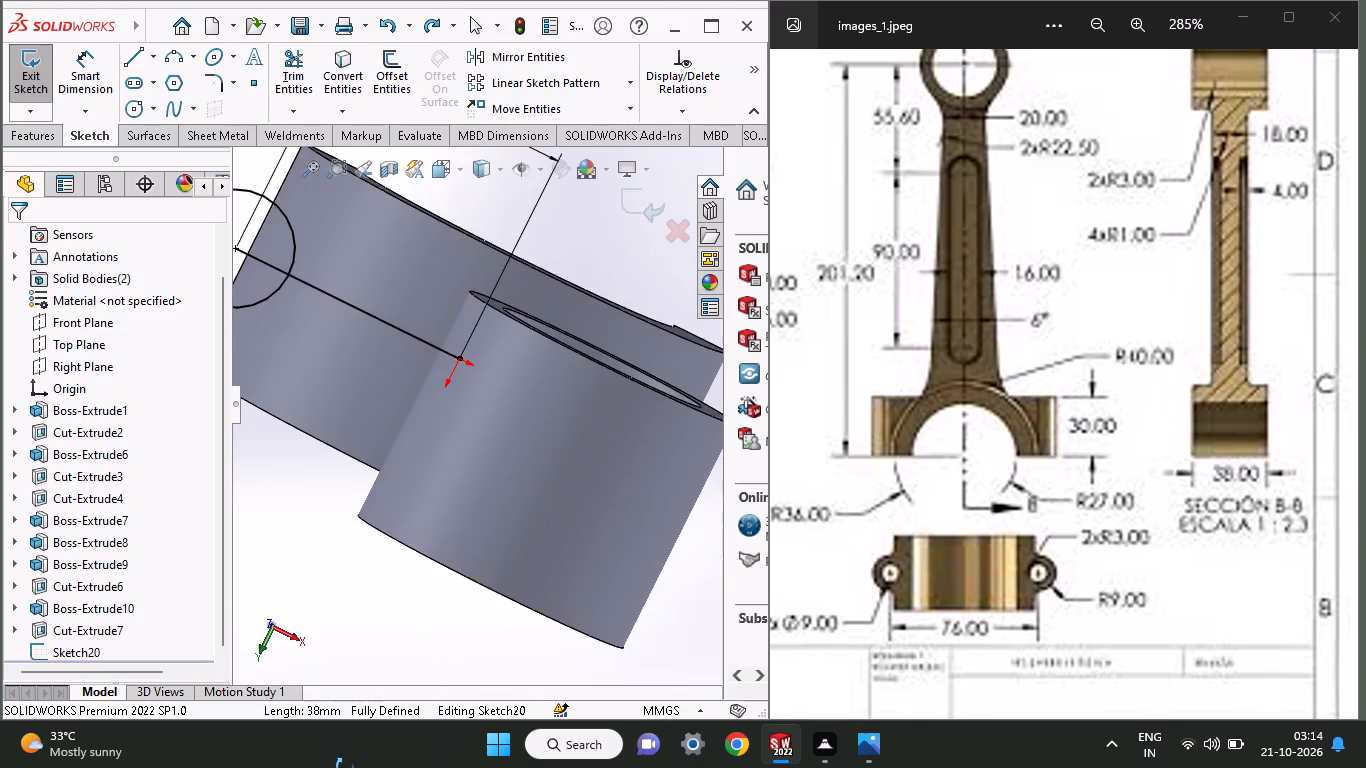
Delete the 38 mm horizontal construction helper line from the boss sketch, keeping the circle.
{"action": "middle_click_drag", "start_coordinate": [345, 767], "coordinate": [333, 746]}
{"action": "middle_click_drag", "start_coordinate": [381, 642], "coordinate": [398, 607]}
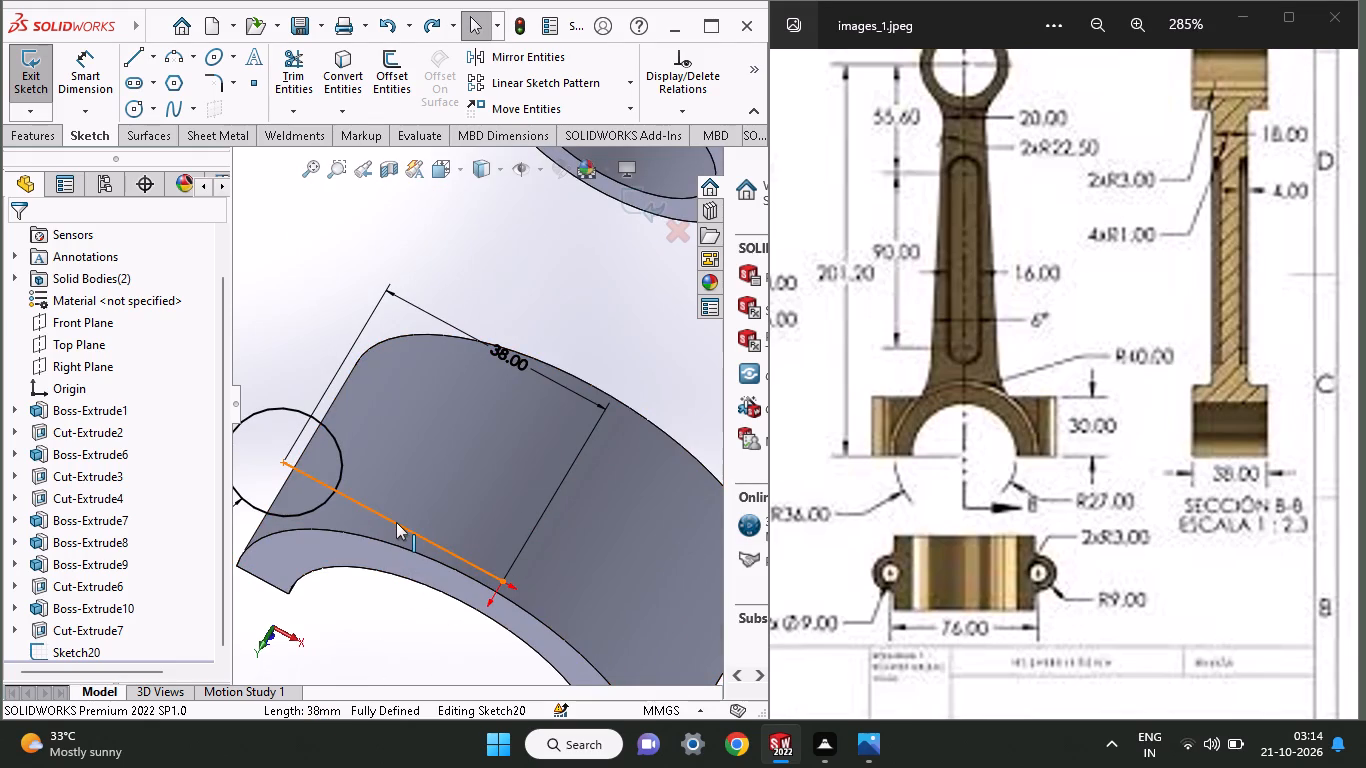
{"action": "left_click", "coordinate": [396, 522]}
{"action": "right_click", "coordinate": [396, 522]}
{"action": "left_click", "coordinate": [417, 667]}
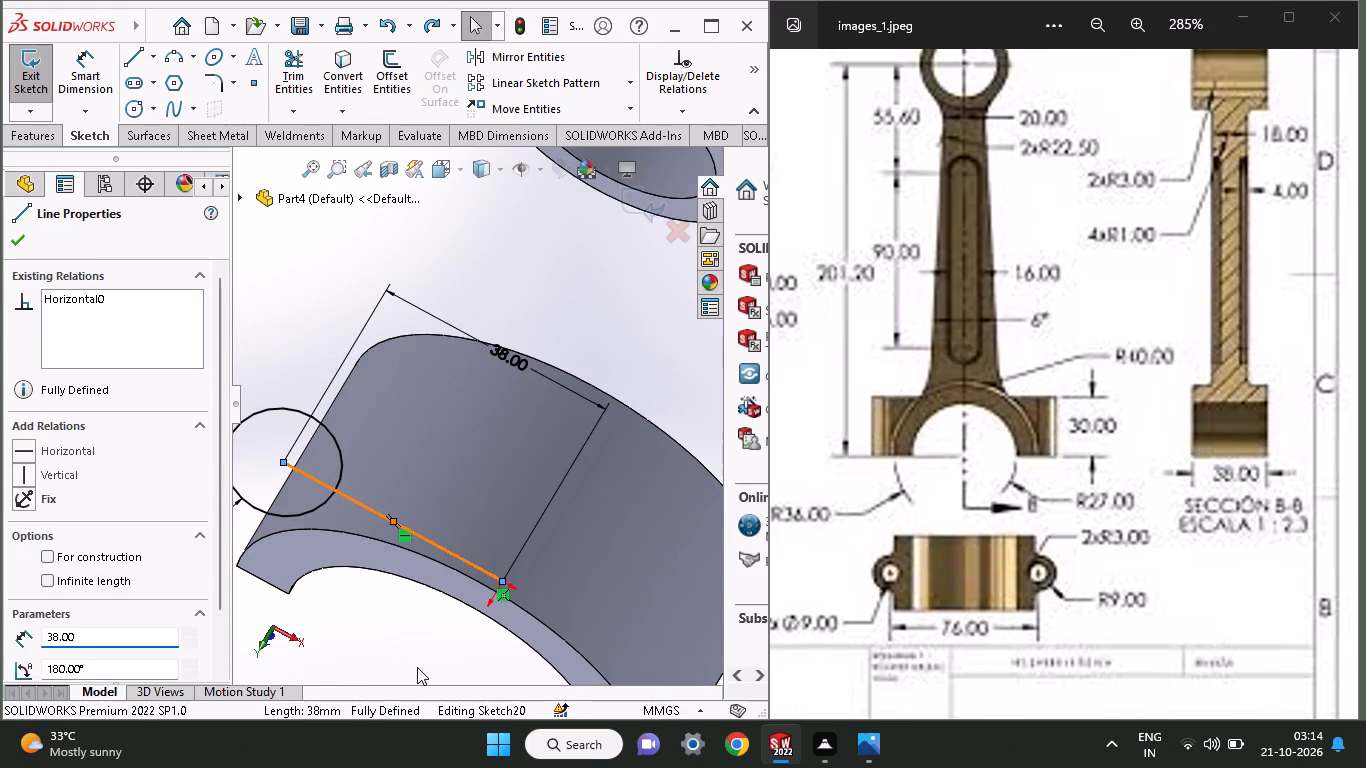
{"action": "left_click", "coordinate": [839, 408]}
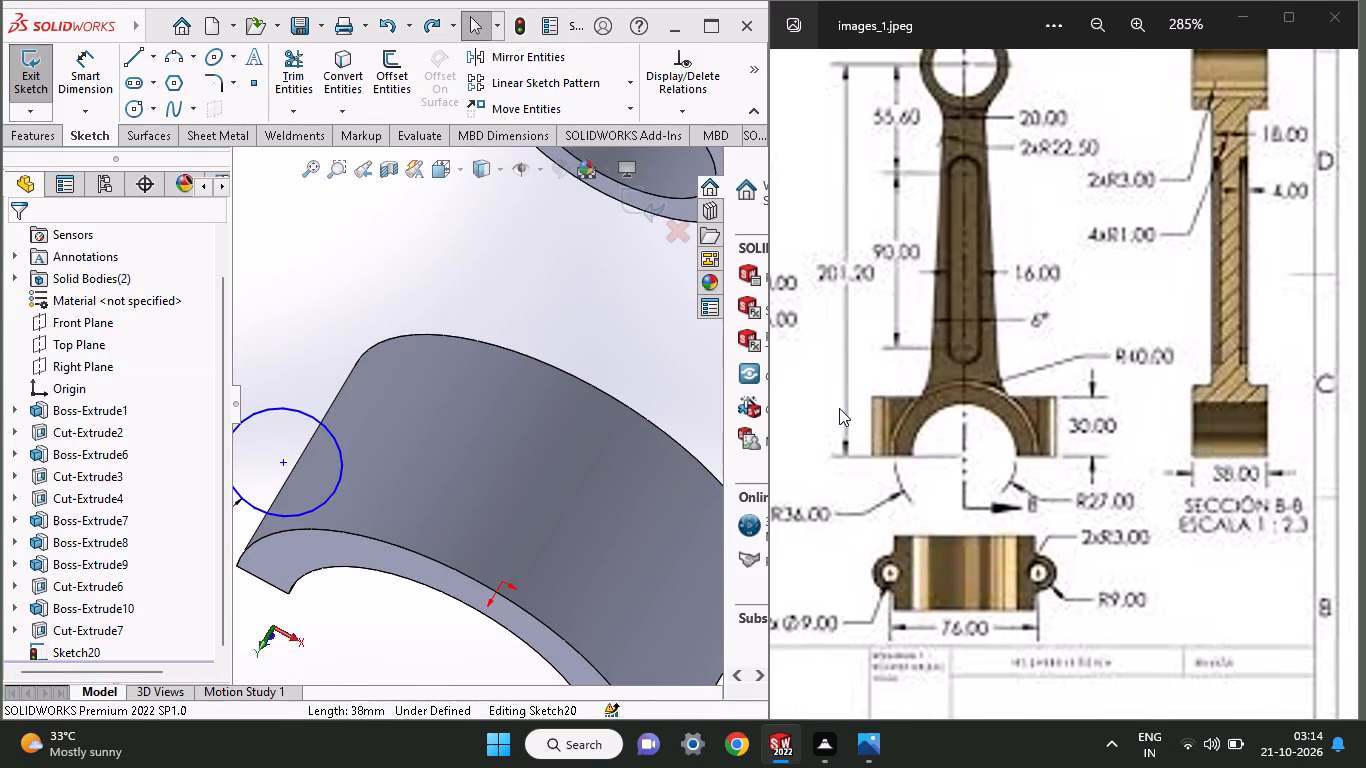
Extrude the boss circle 30 mm blind in the reversed direction, merged with the half ring.
{"action": "left_click", "coordinate": [52, 128]}
{"action": "left_click", "coordinate": [45, 68]}
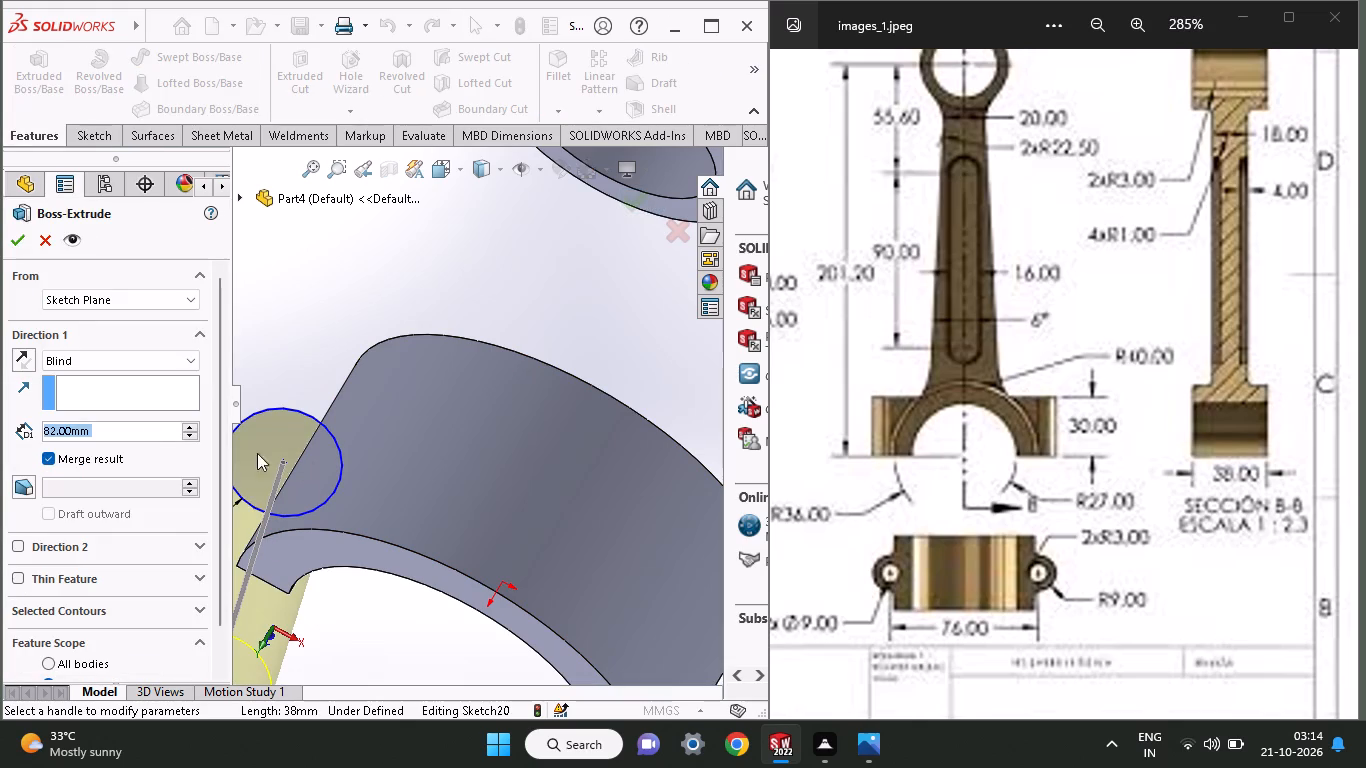
{"action": "left_click", "coordinate": [28, 357]}
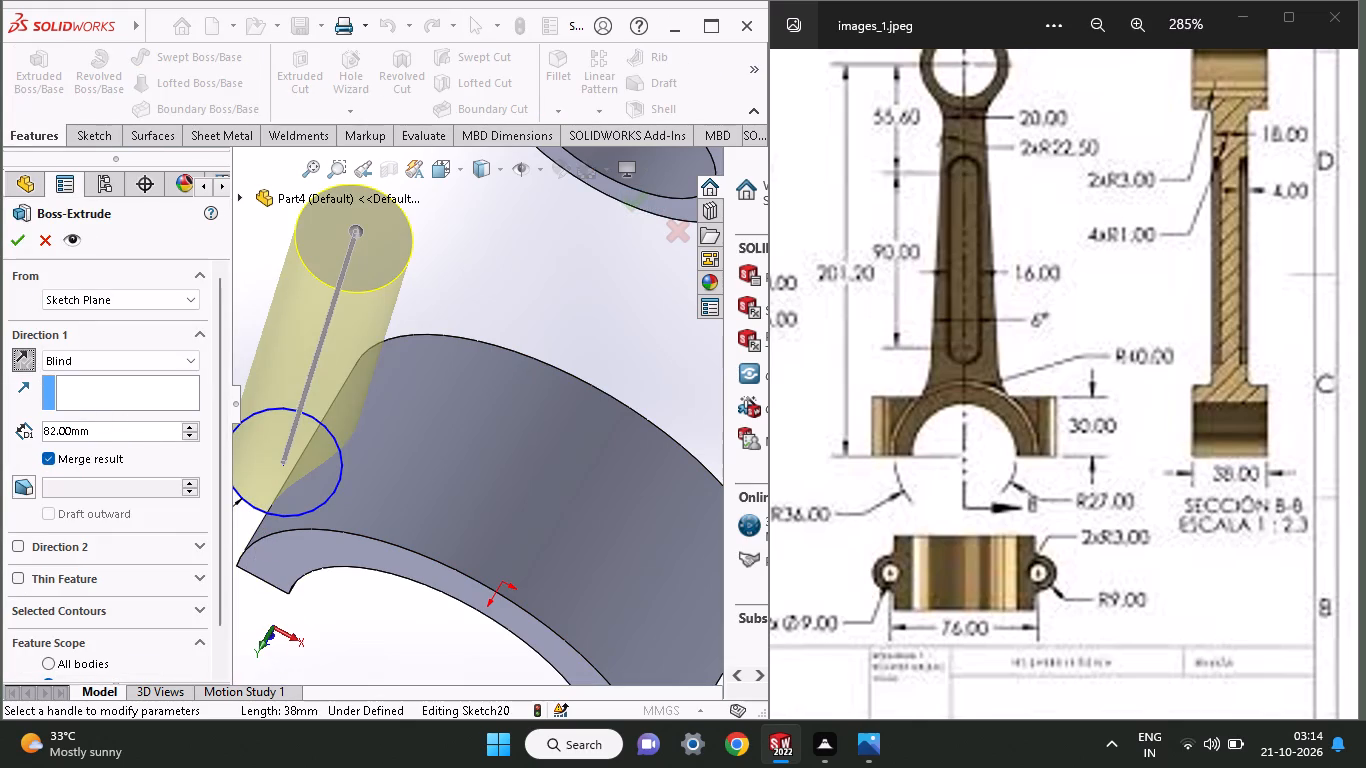
{"action": "left_click_drag", "start_coordinate": [105, 428], "coordinate": [0, 404]}
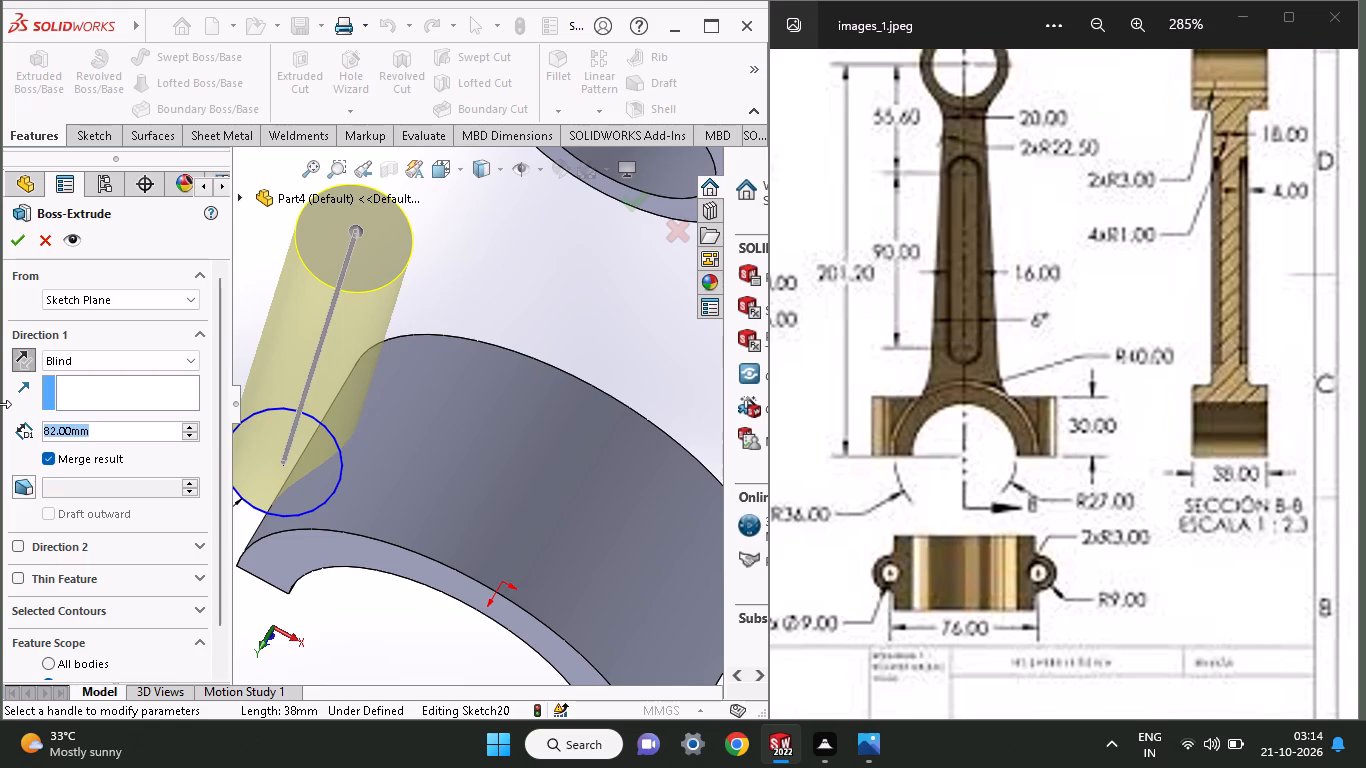
{"action": "type", "text": "30"}
{"action": "key", "text": "Return"}
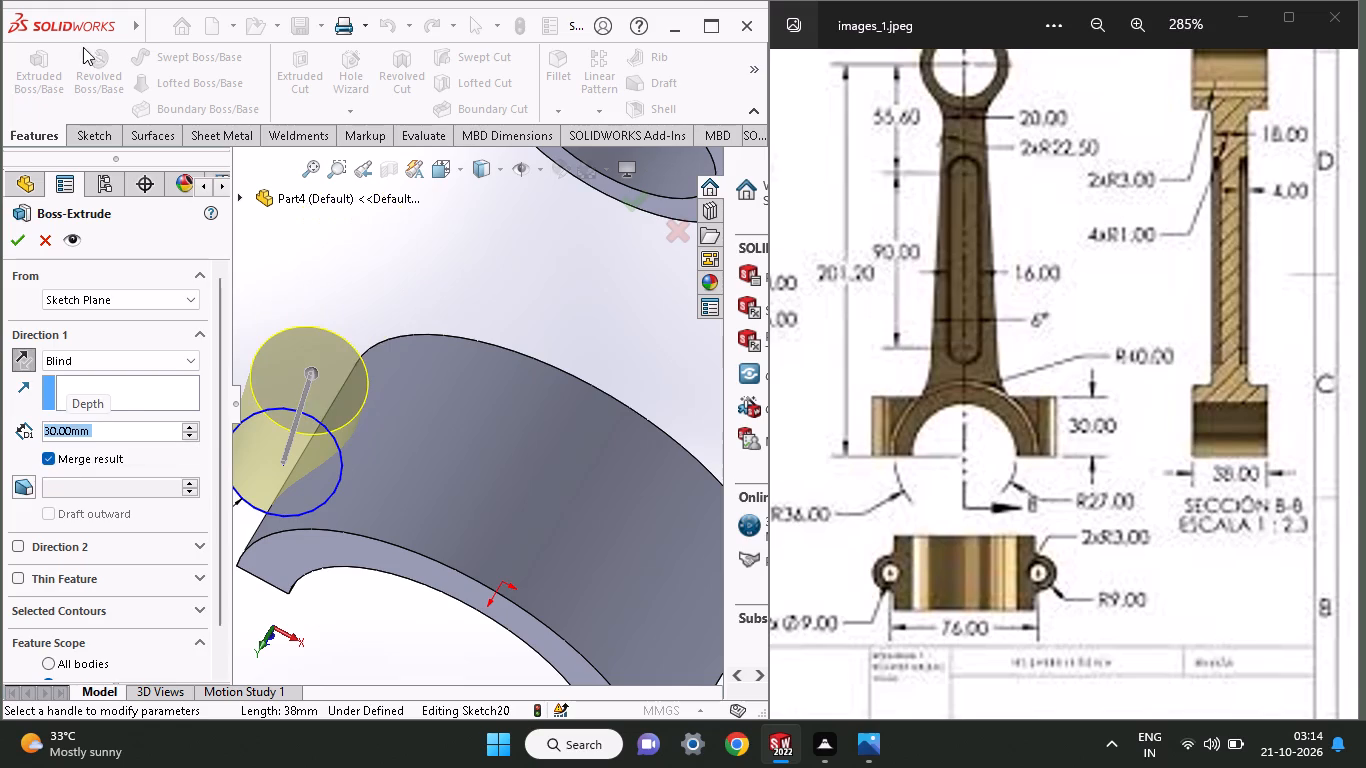
{"action": "left_click", "coordinate": [21, 232]}
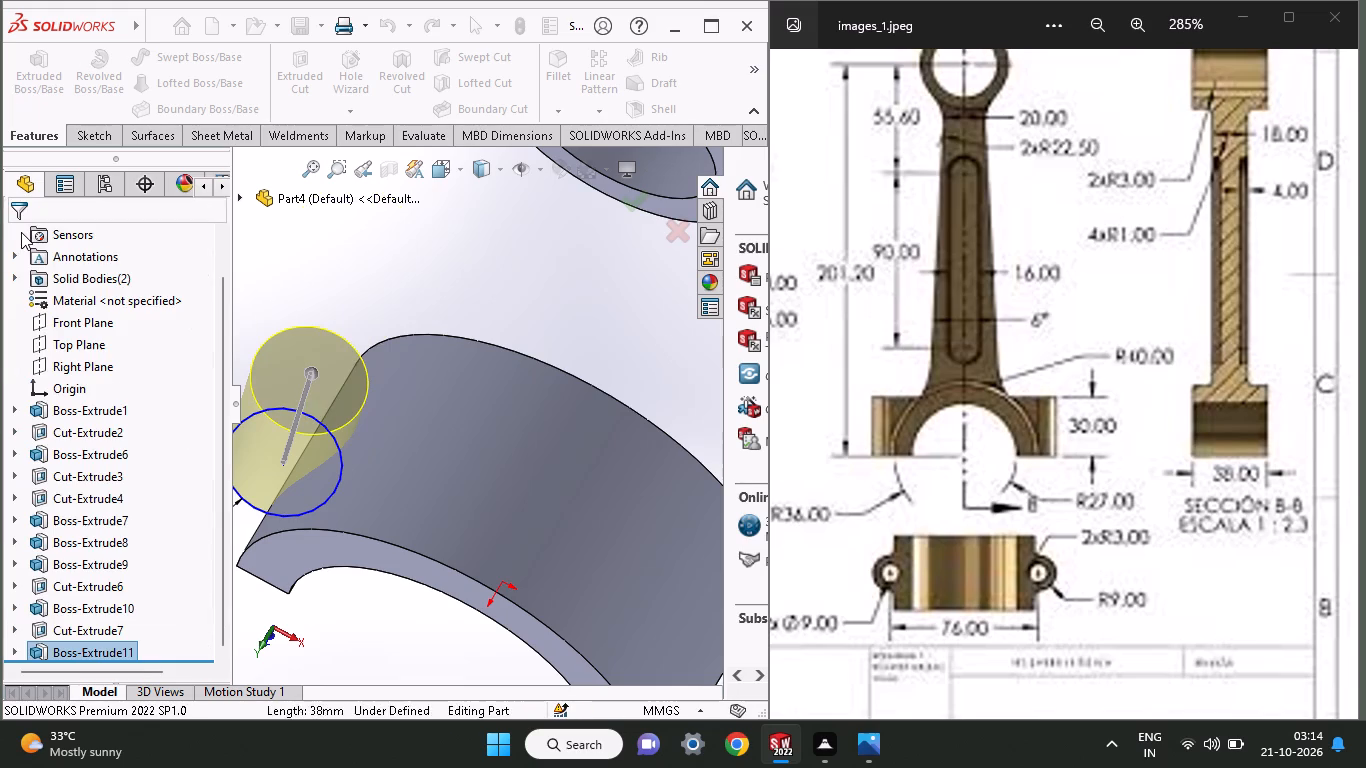
Examine the new bolt boss and its junction with the half ring from several angles against the reference drawing.
{"action": "scroll", "coordinate": [443, 525], "scroll_direction": "up", "scroll_amount": 2, "text": "ctrl"}
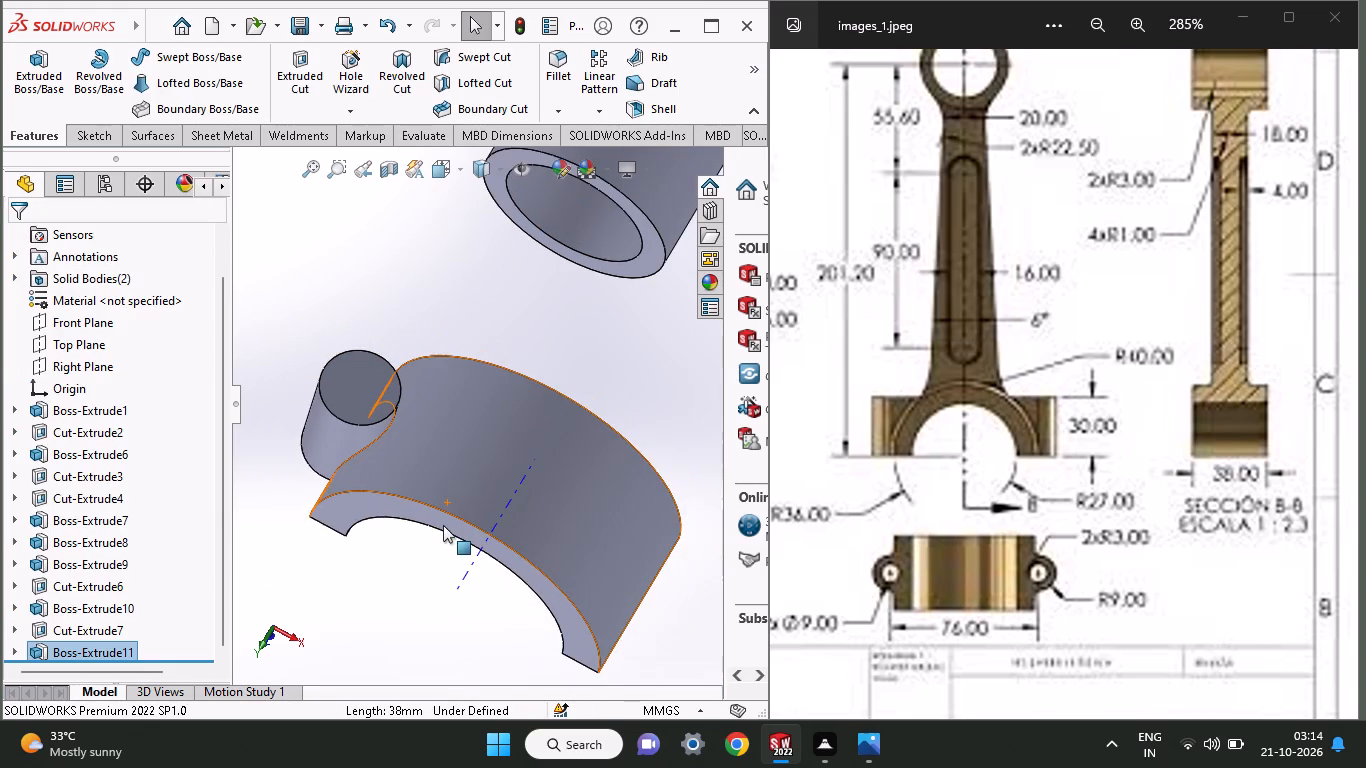
{"action": "middle_click_drag", "start_coordinate": [520, 630], "coordinate": [499, 674]}
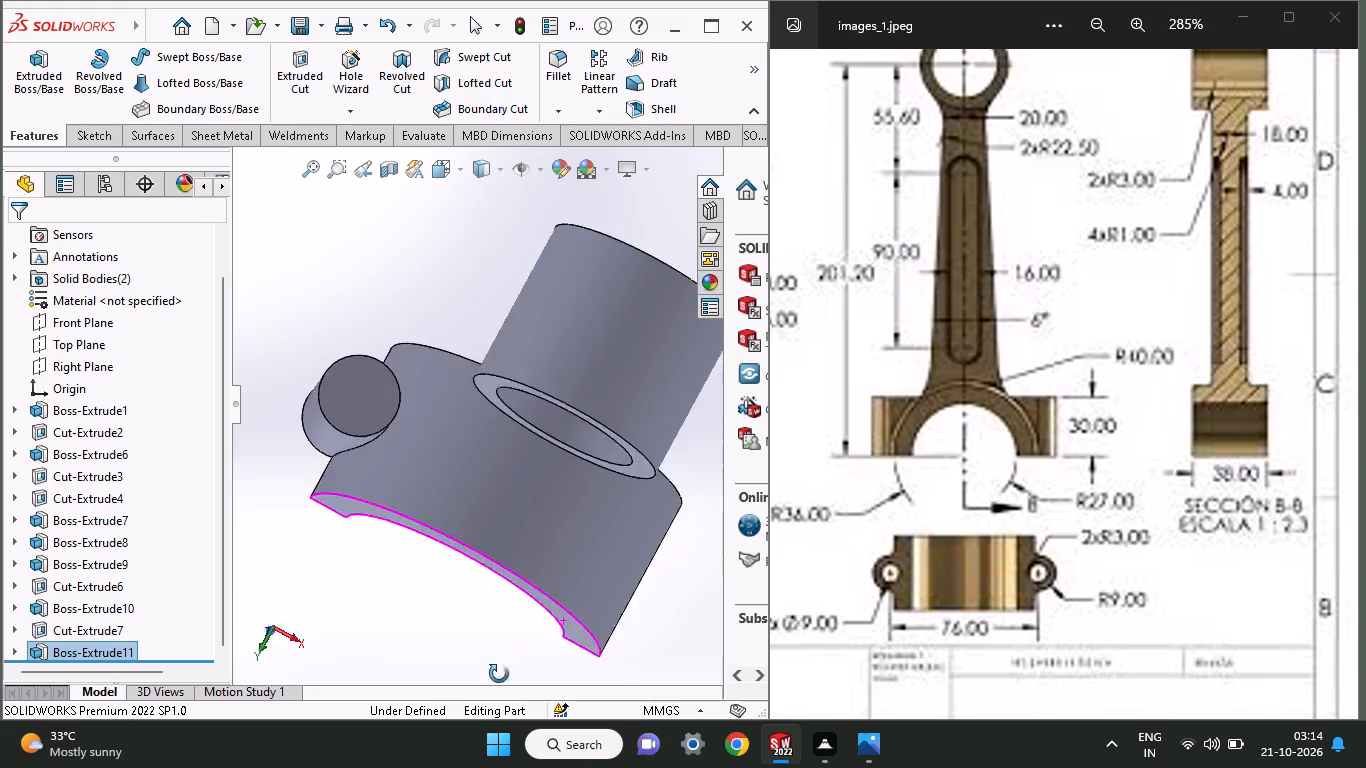
{"action": "middle_click_drag", "start_coordinate": [499, 674], "coordinate": [561, 502]}
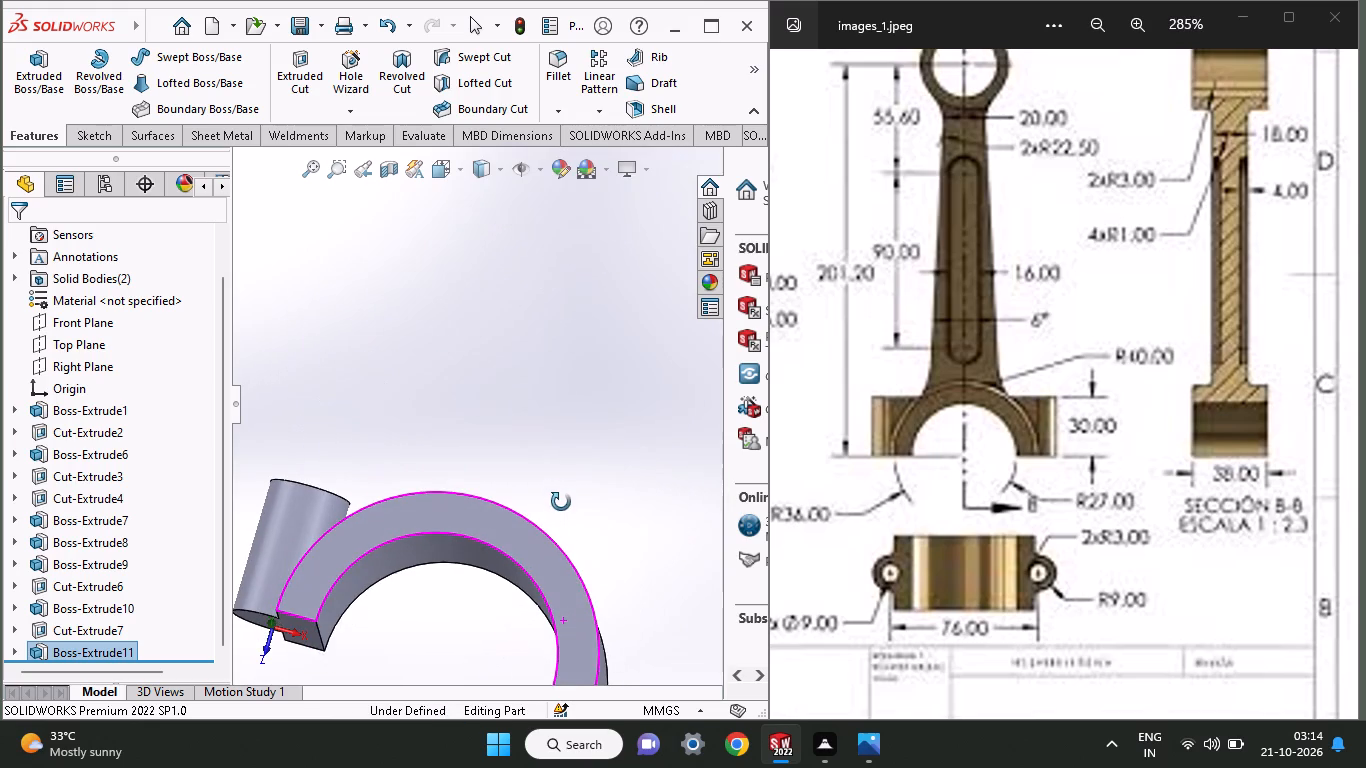
{"action": "middle_click_drag", "start_coordinate": [561, 502], "coordinate": [438, 609]}
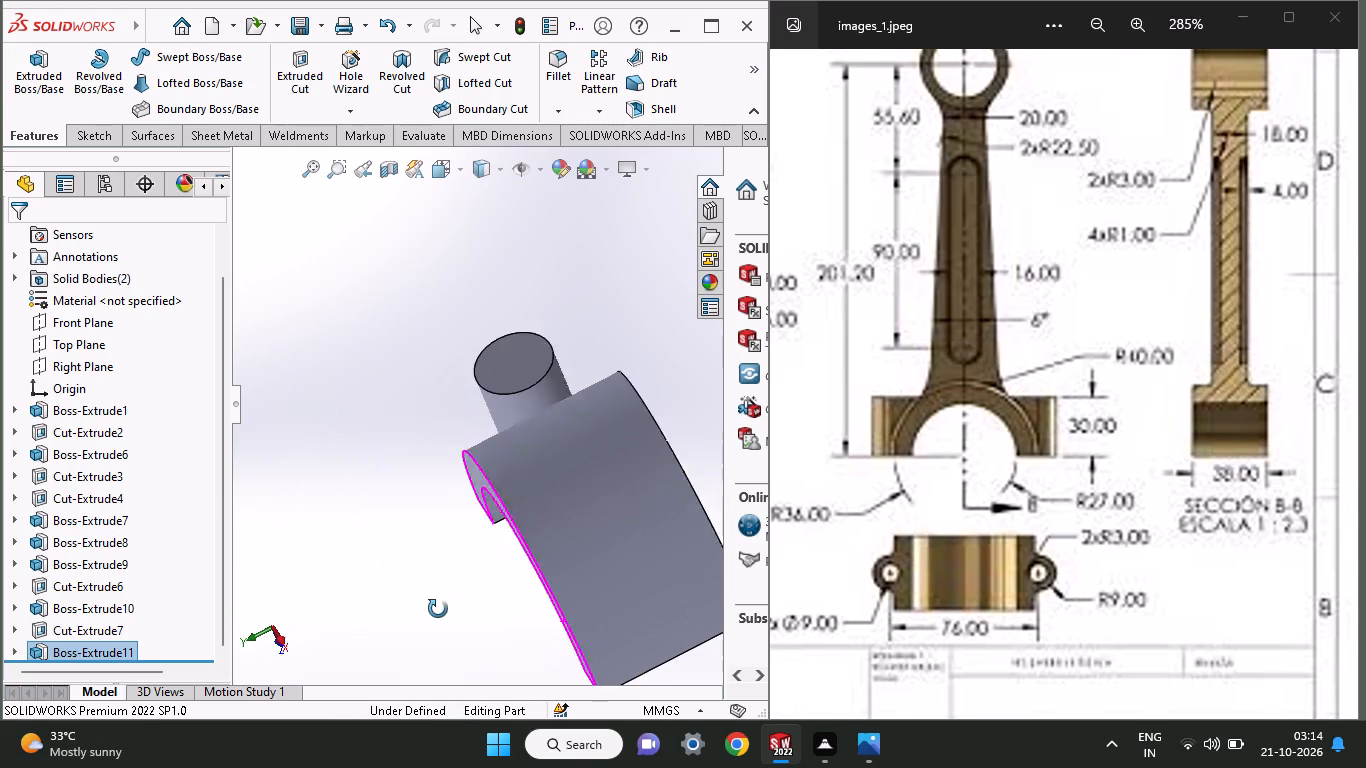
{"action": "middle_click_drag", "start_coordinate": [438, 609], "coordinate": [434, 640]}
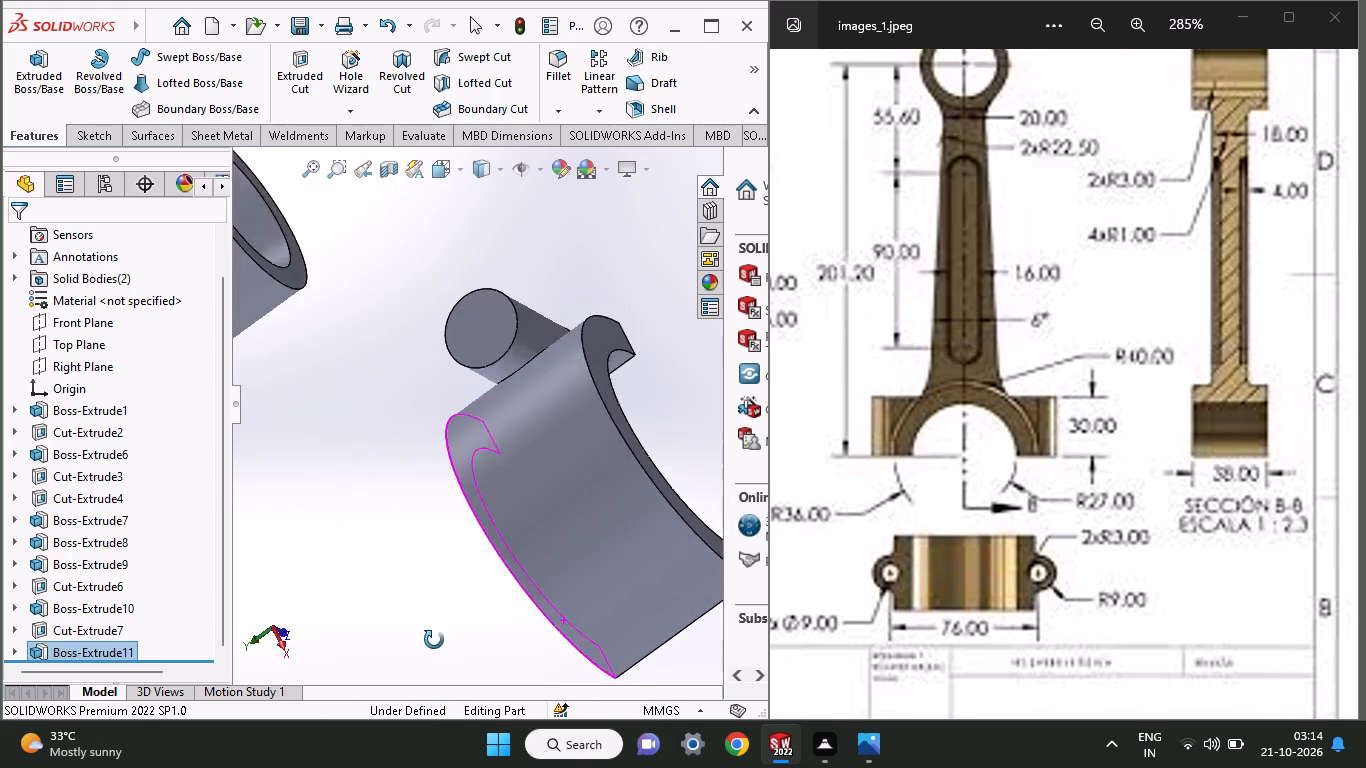
{"action": "middle_click_drag", "start_coordinate": [434, 640], "coordinate": [489, 590]}
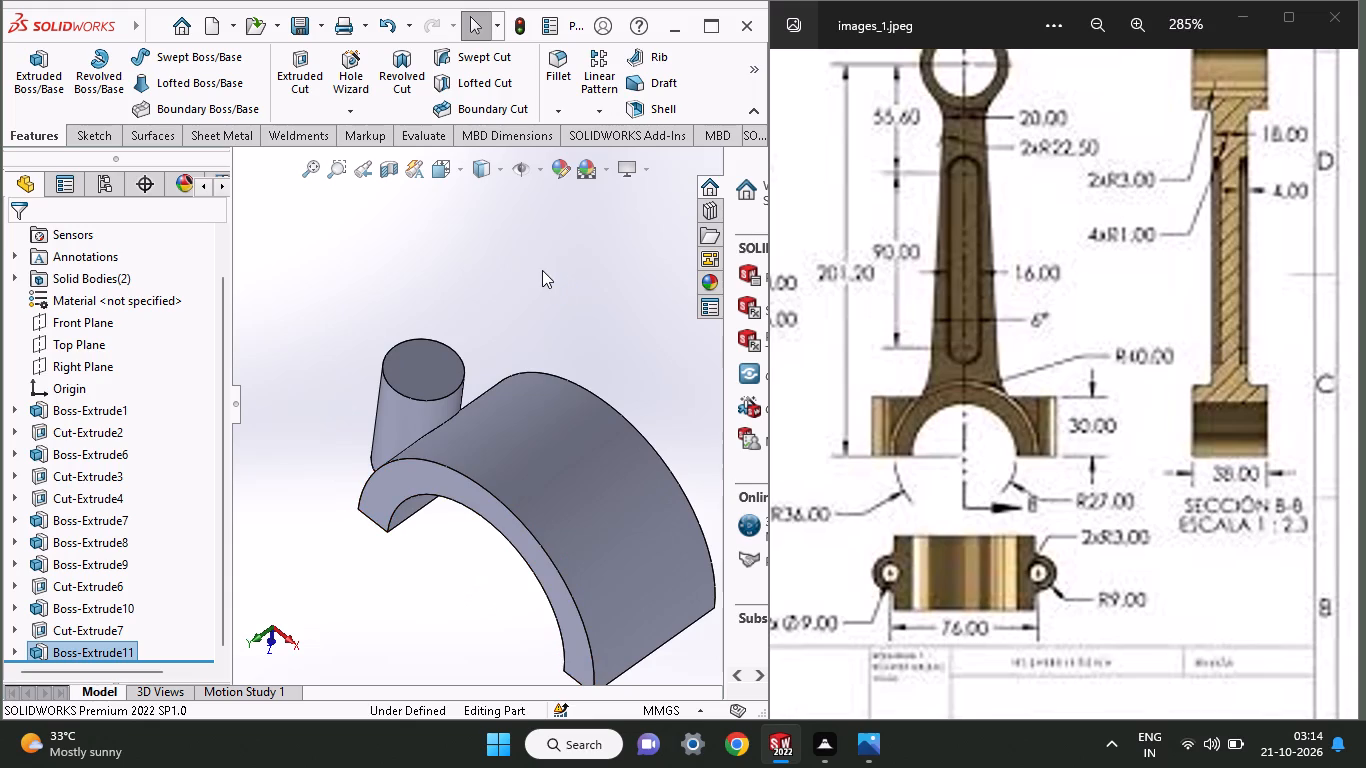
{"action": "middle_click_drag", "start_coordinate": [381, 597], "coordinate": [423, 687]}
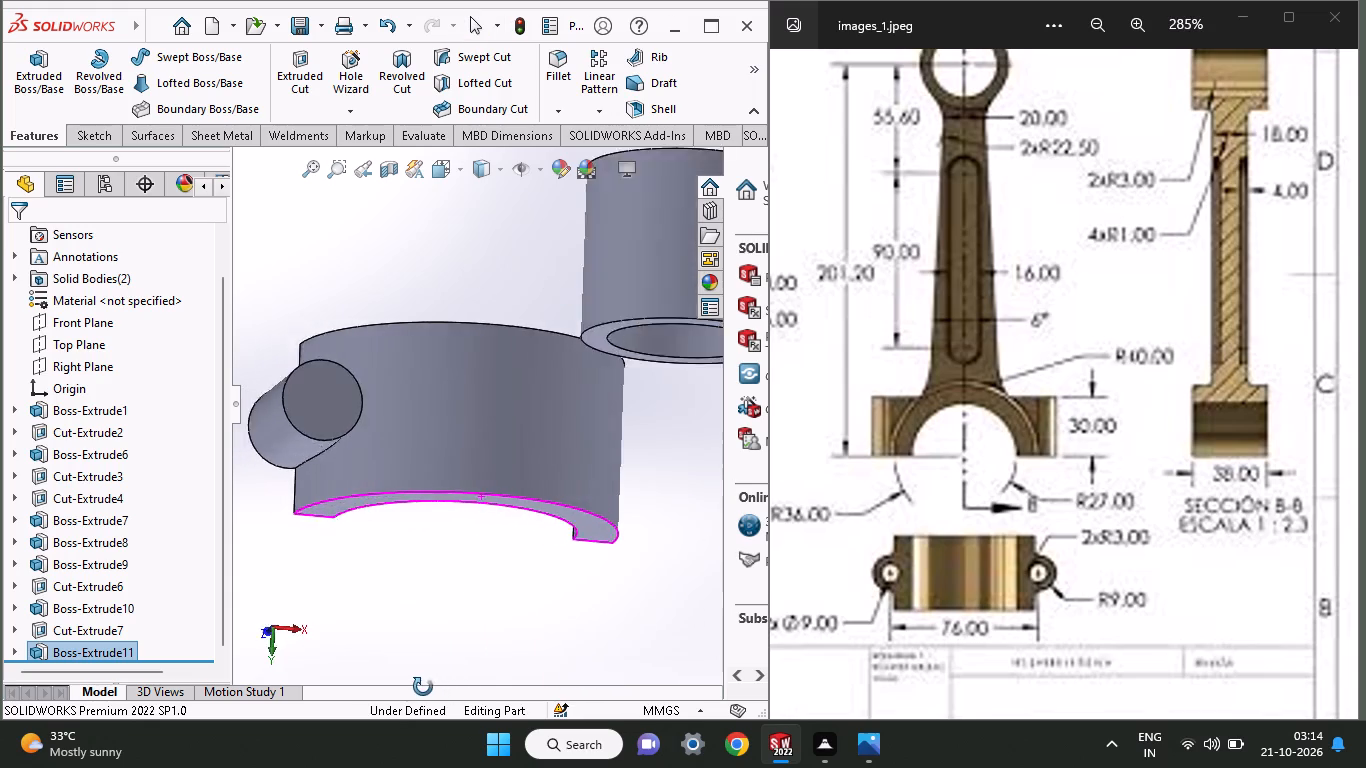
{"action": "middle_click_drag", "start_coordinate": [423, 687], "coordinate": [389, 621]}
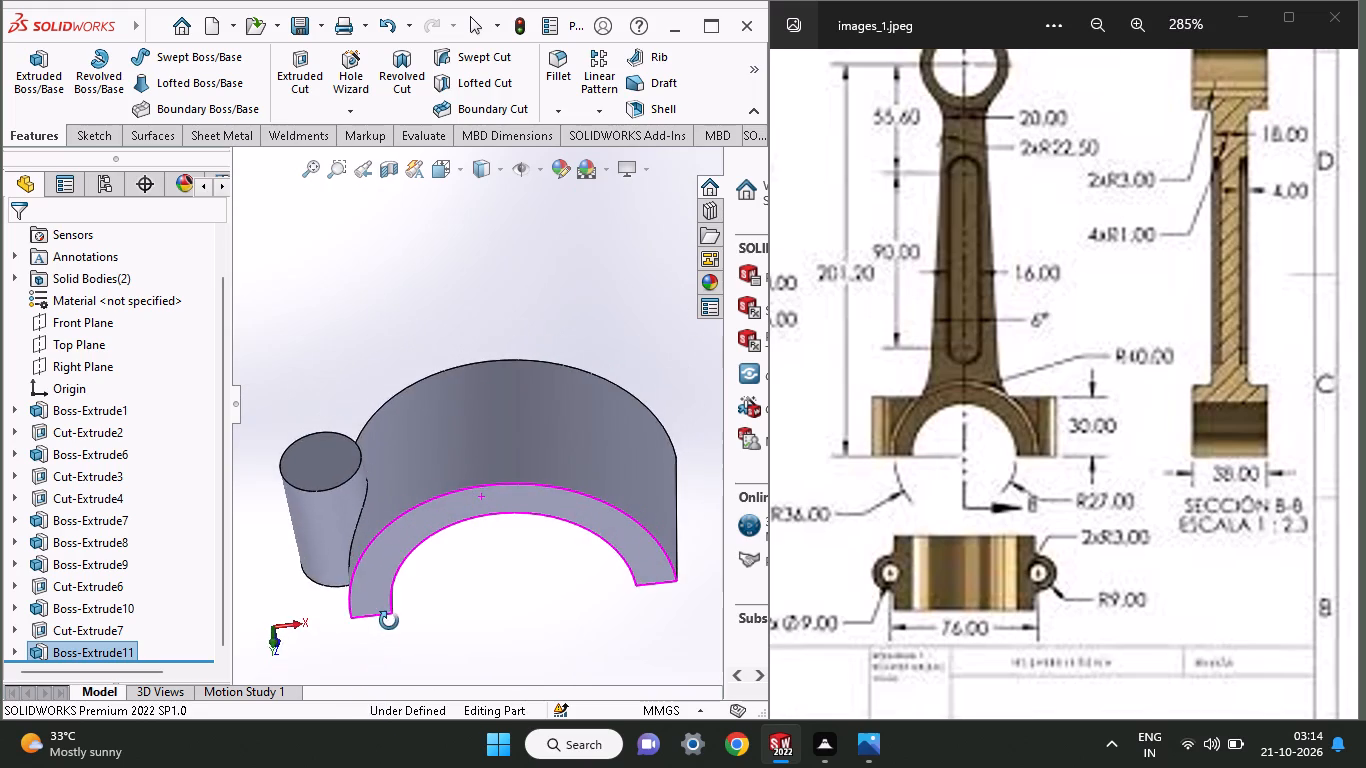
{"action": "middle_click_drag", "start_coordinate": [389, 621], "coordinate": [423, 688]}
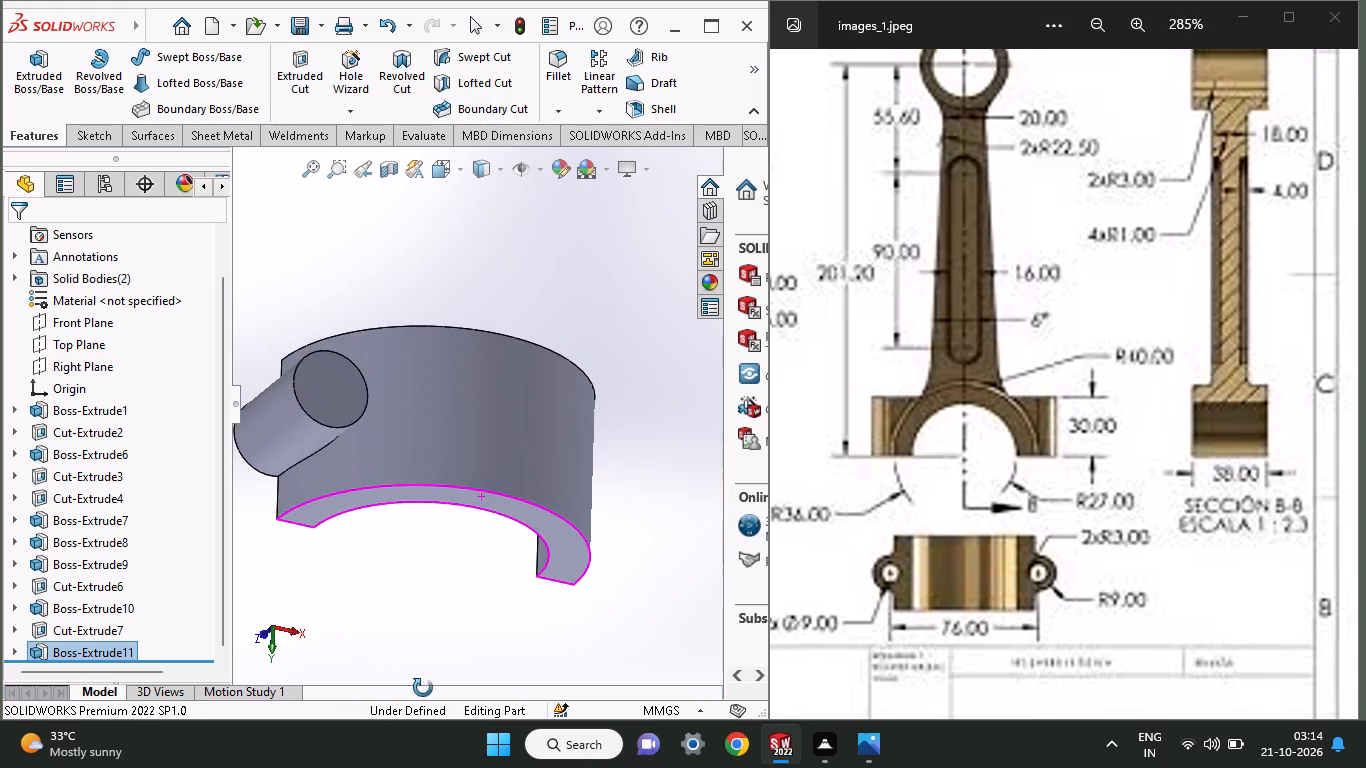
{"action": "middle_click_drag", "start_coordinate": [423, 688], "coordinate": [411, 487]}
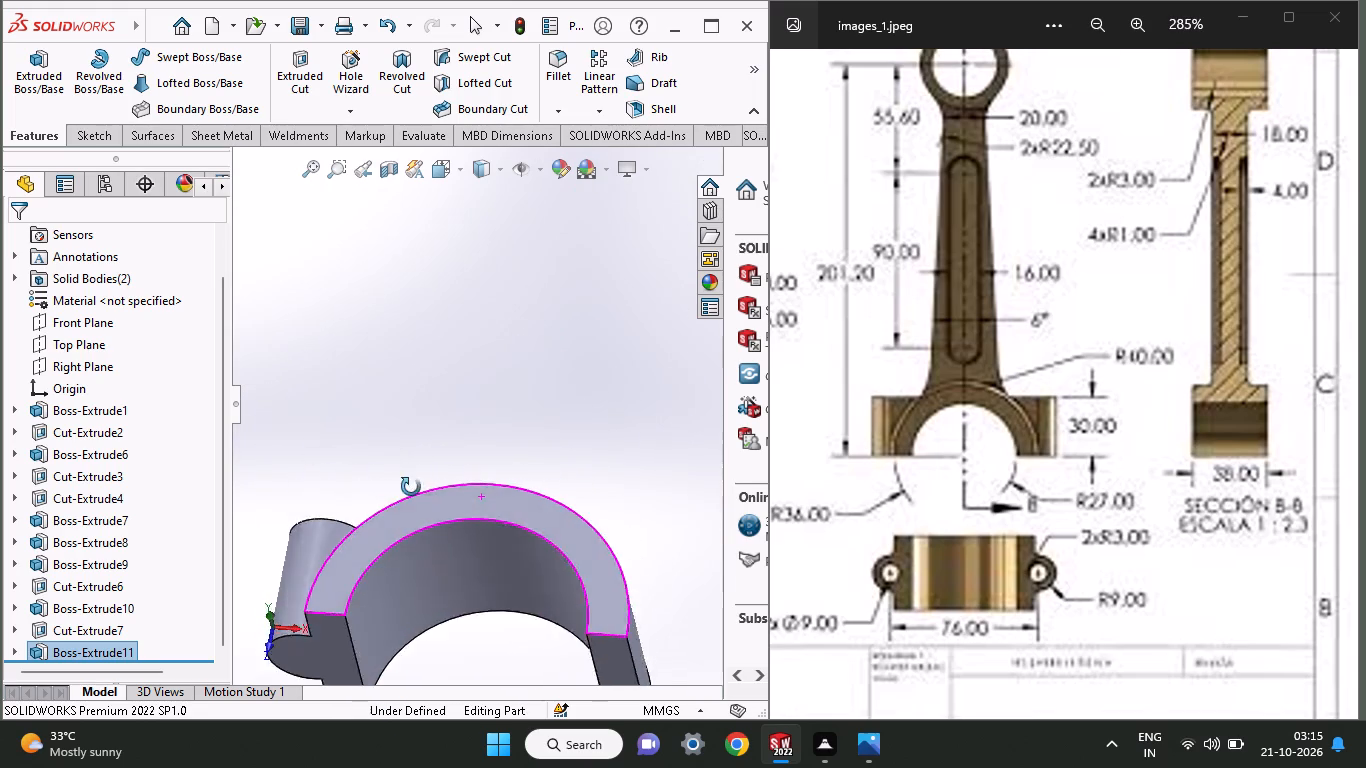
{"action": "middle_click_drag", "start_coordinate": [411, 487], "coordinate": [412, 362]}
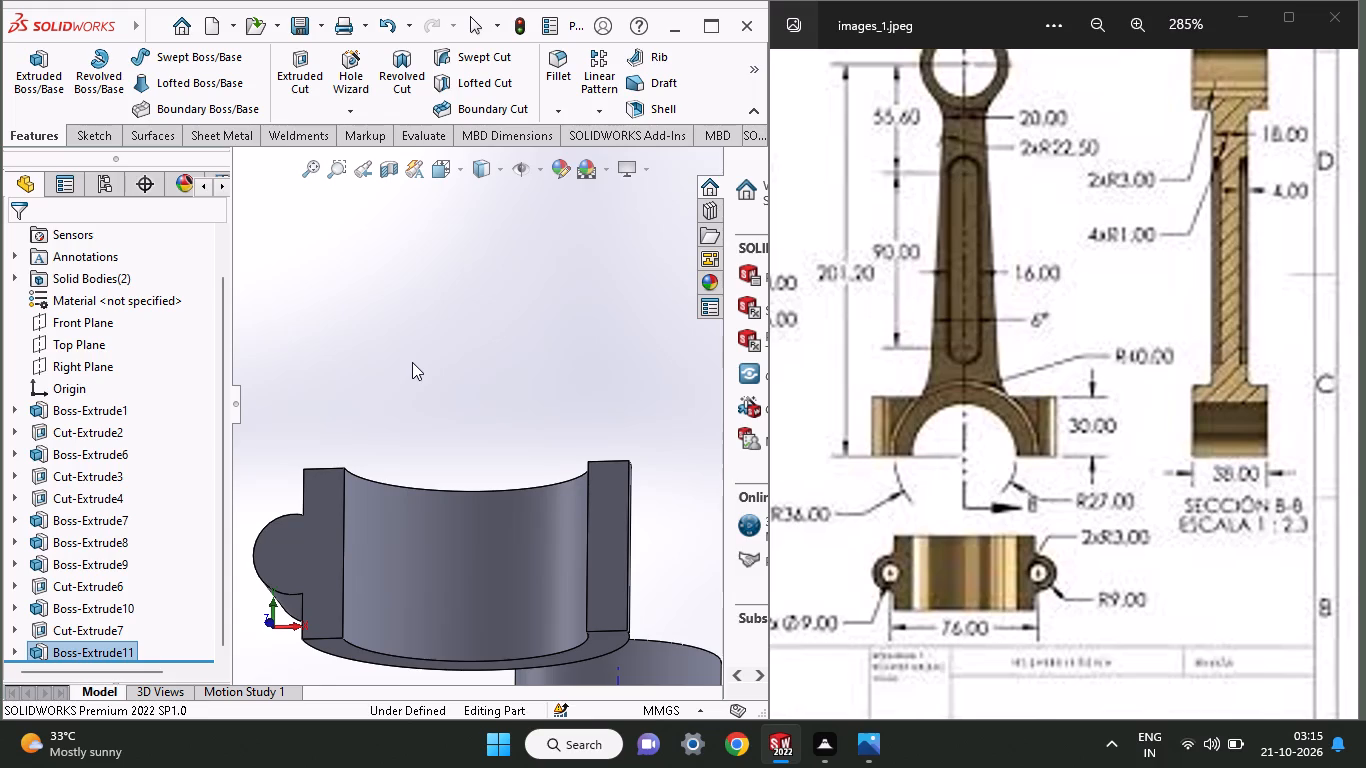
{"action": "middle_click_drag", "start_coordinate": [412, 362], "coordinate": [409, 578]}
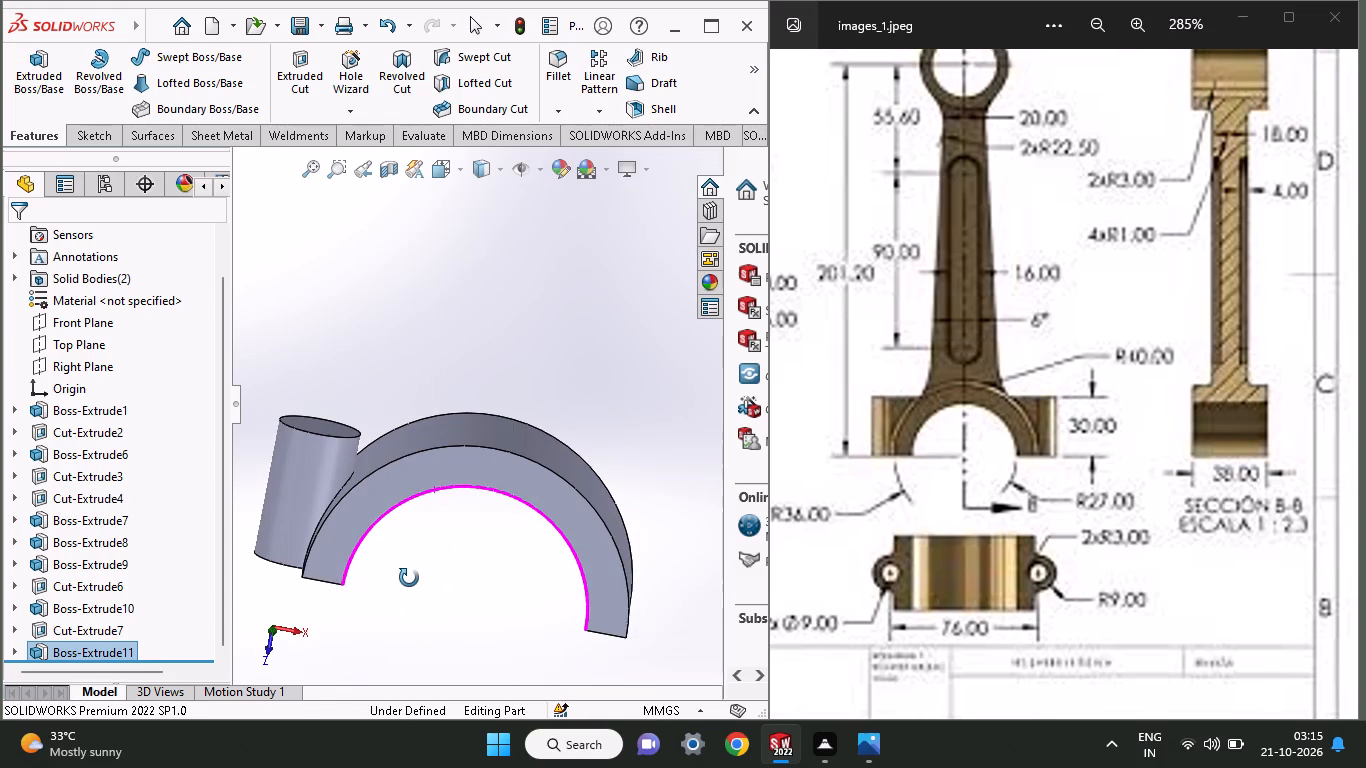
{"action": "middle_click_drag", "start_coordinate": [409, 578], "coordinate": [411, 573]}
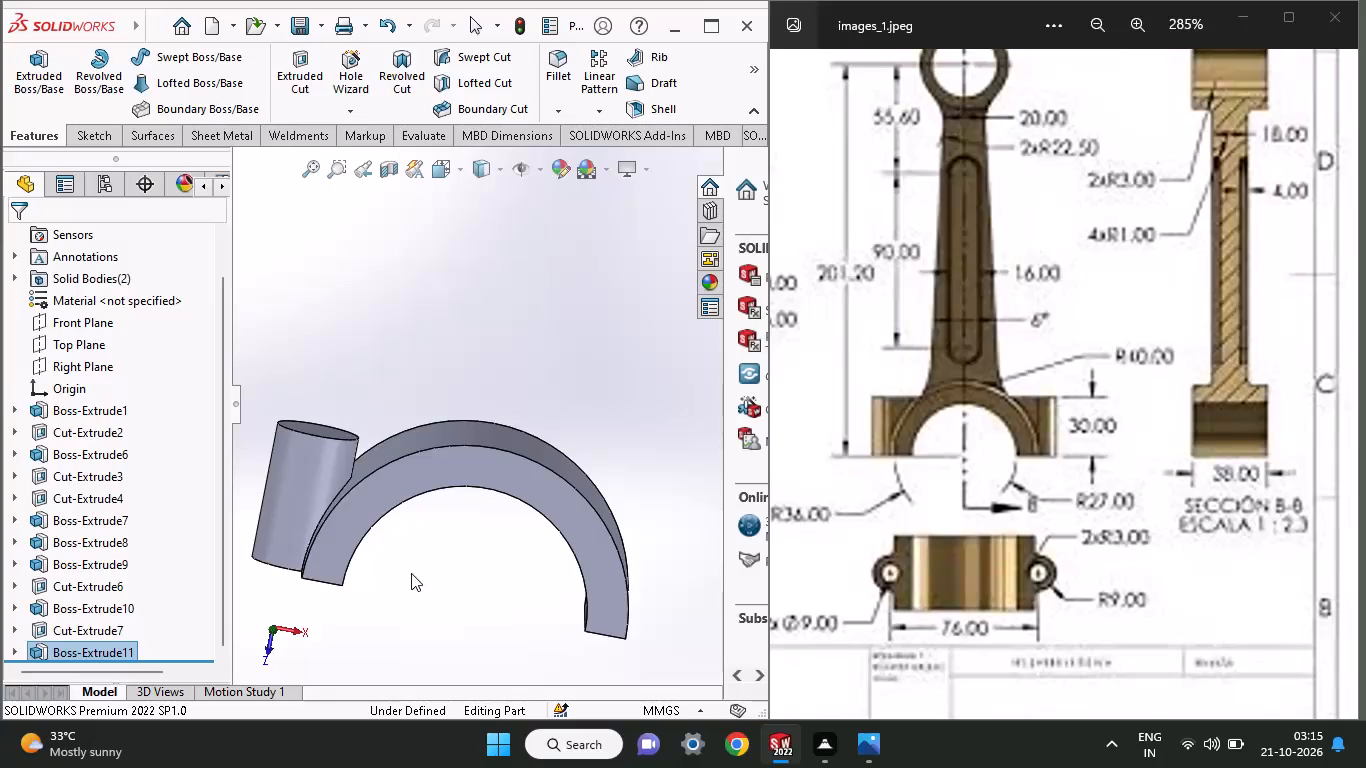
{"action": "middle_click_drag", "start_coordinate": [419, 388], "coordinate": [413, 543]}
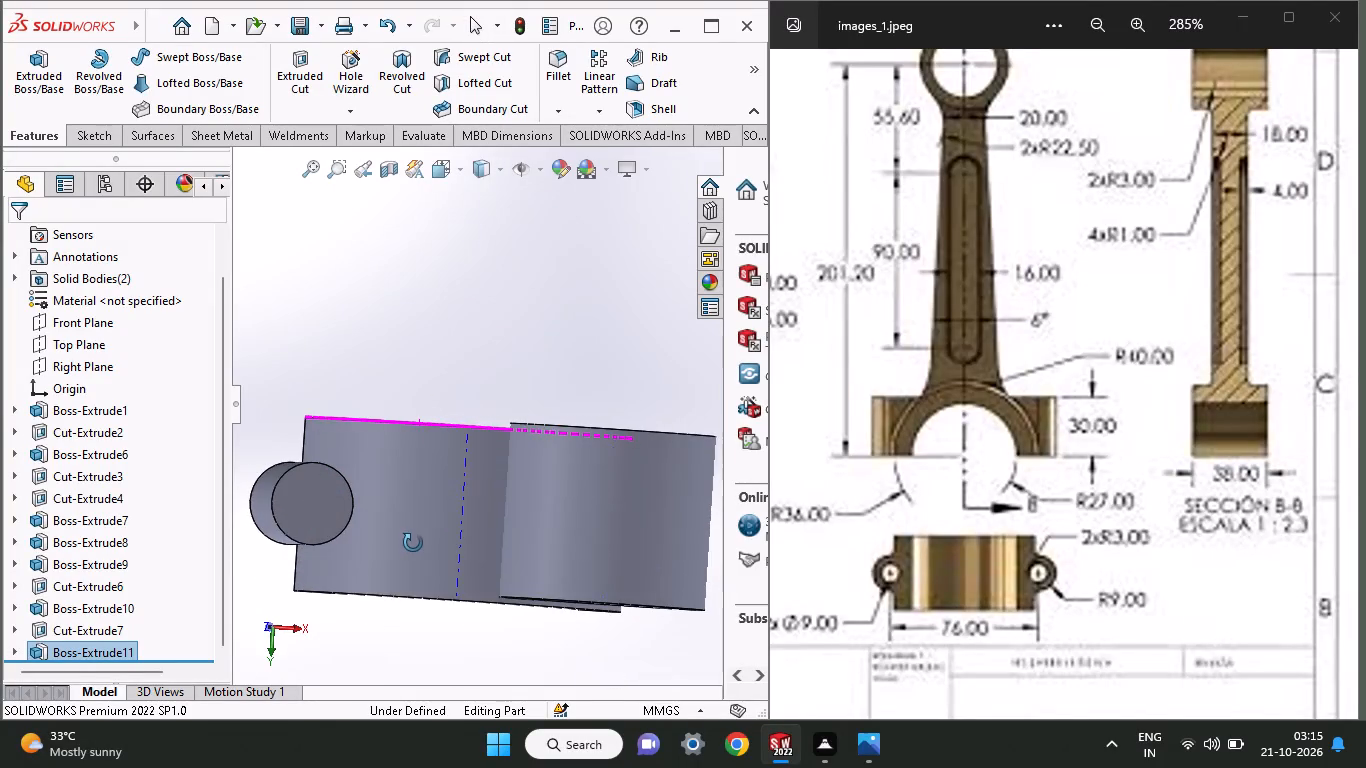
{"action": "middle_click_drag", "start_coordinate": [413, 543], "coordinate": [409, 542]}
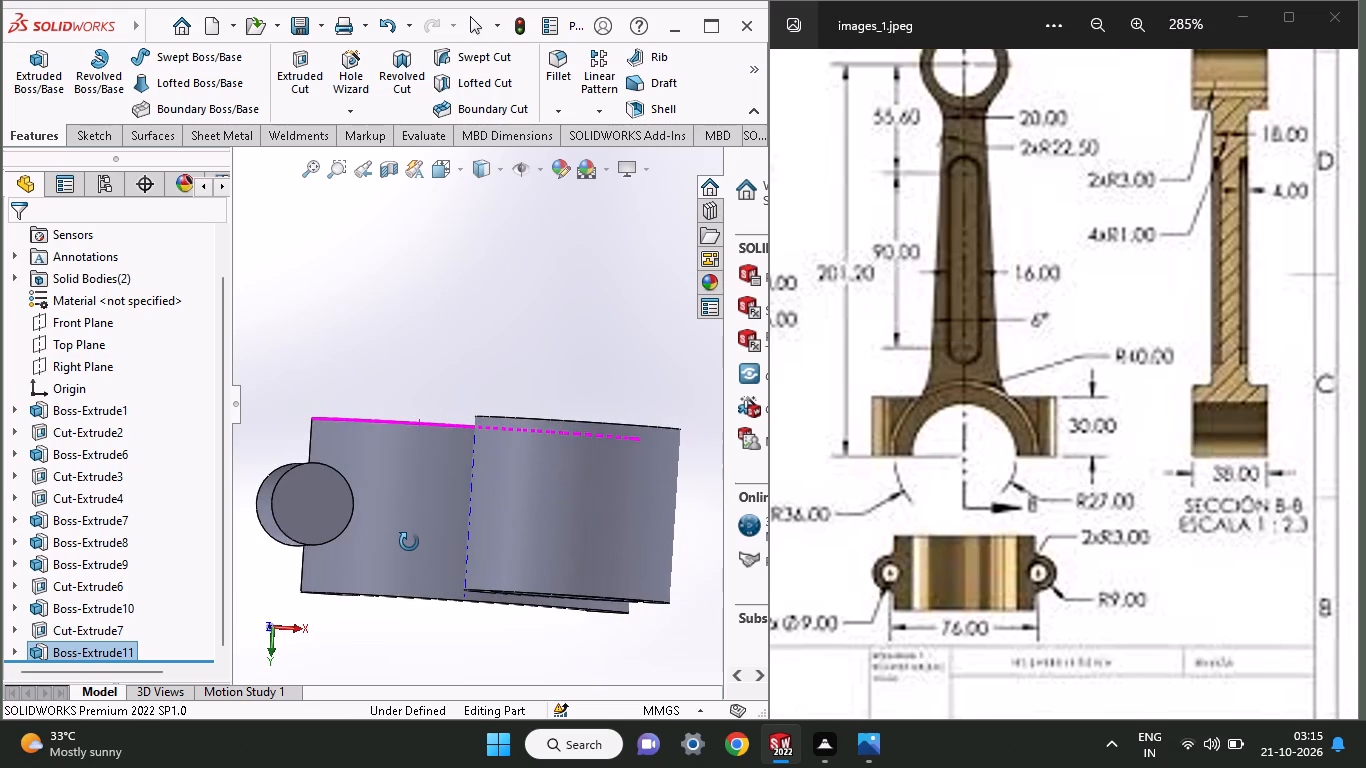
{"action": "middle_click_drag", "start_coordinate": [409, 542], "coordinate": [404, 542]}
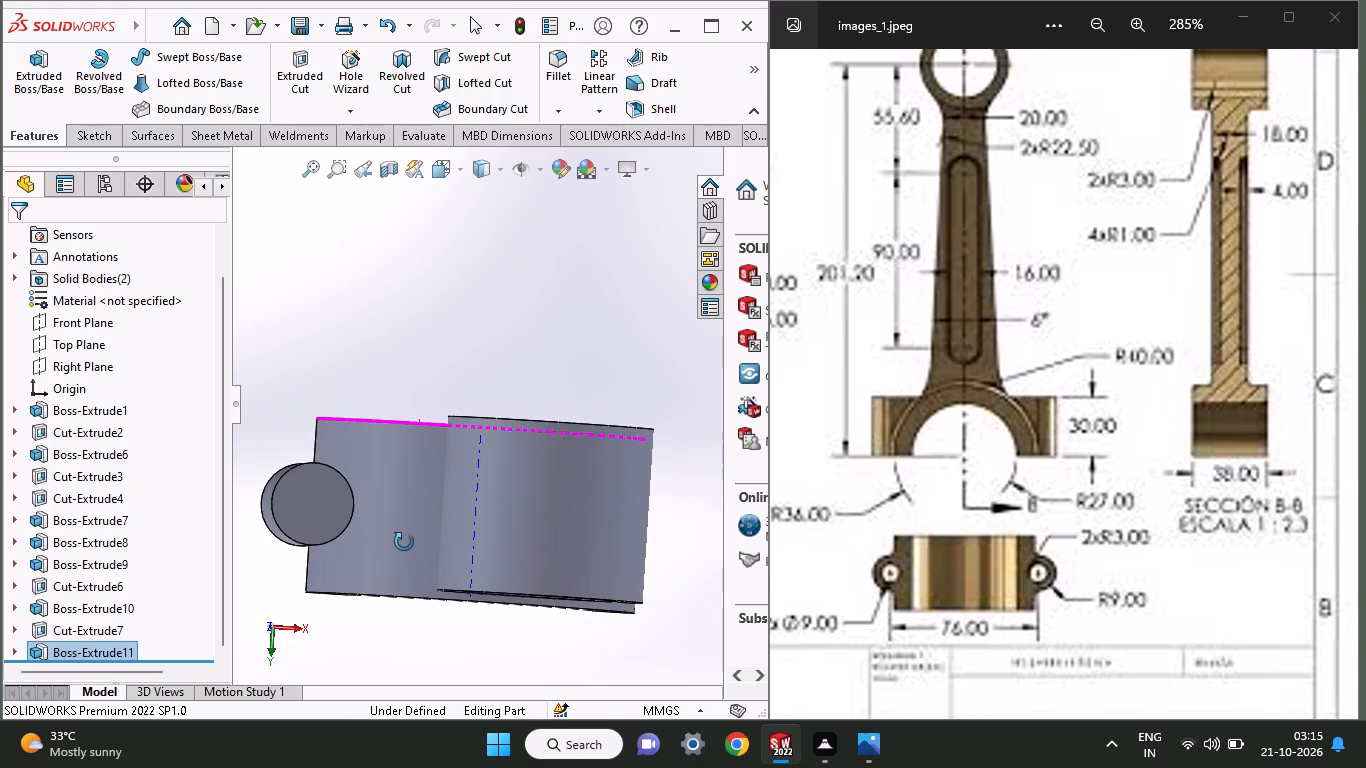
{"action": "middle_click_drag", "start_coordinate": [404, 542], "coordinate": [491, 159]}
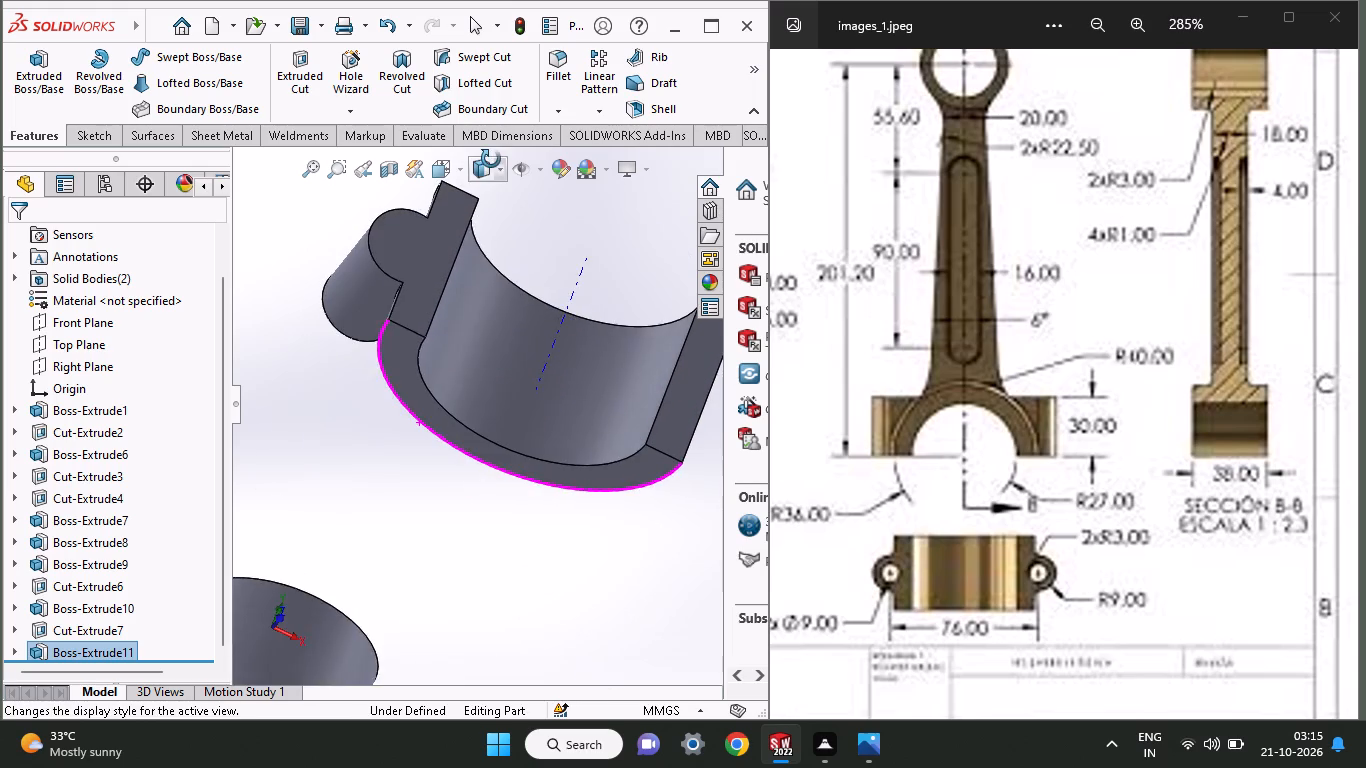
{"action": "middle_click_drag", "start_coordinate": [491, 159], "coordinate": [483, 201]}
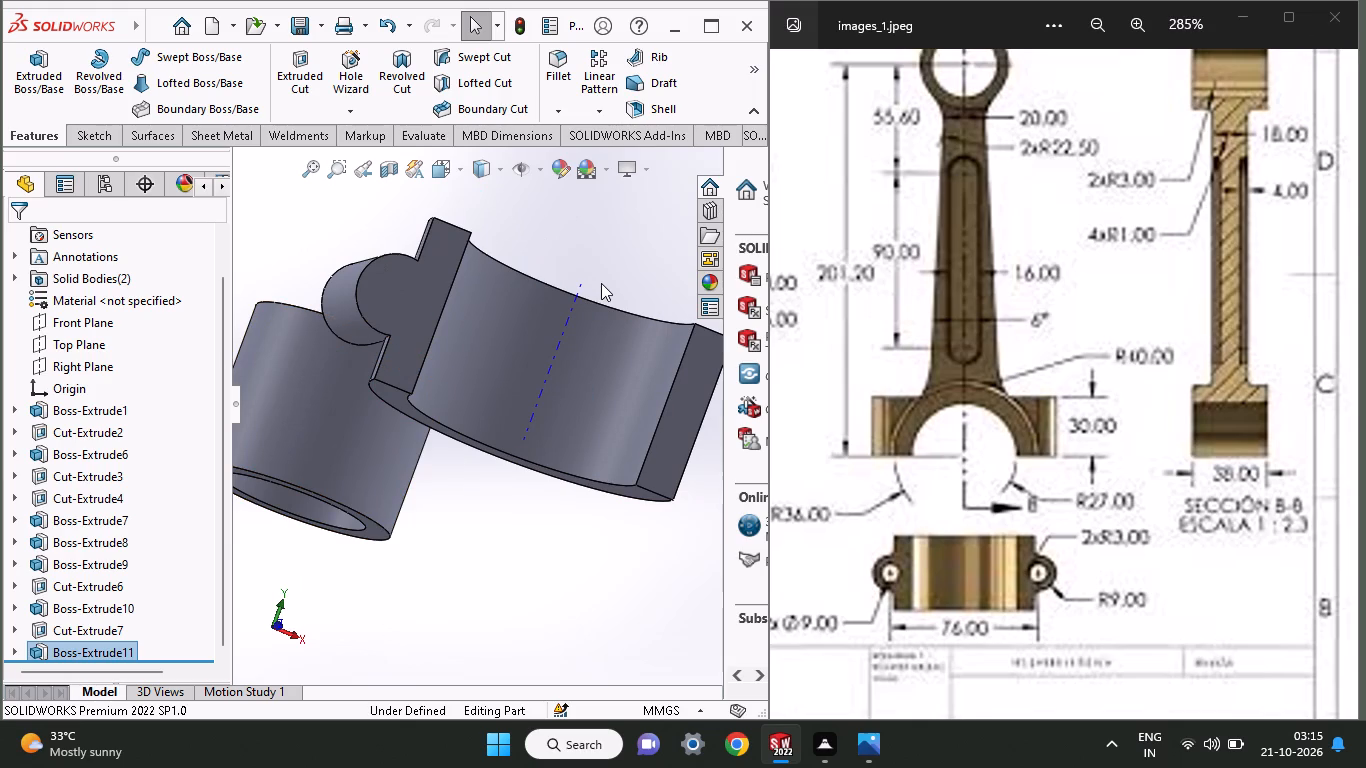
{"action": "middle_click_drag", "start_coordinate": [601, 283], "coordinate": [540, 509]}
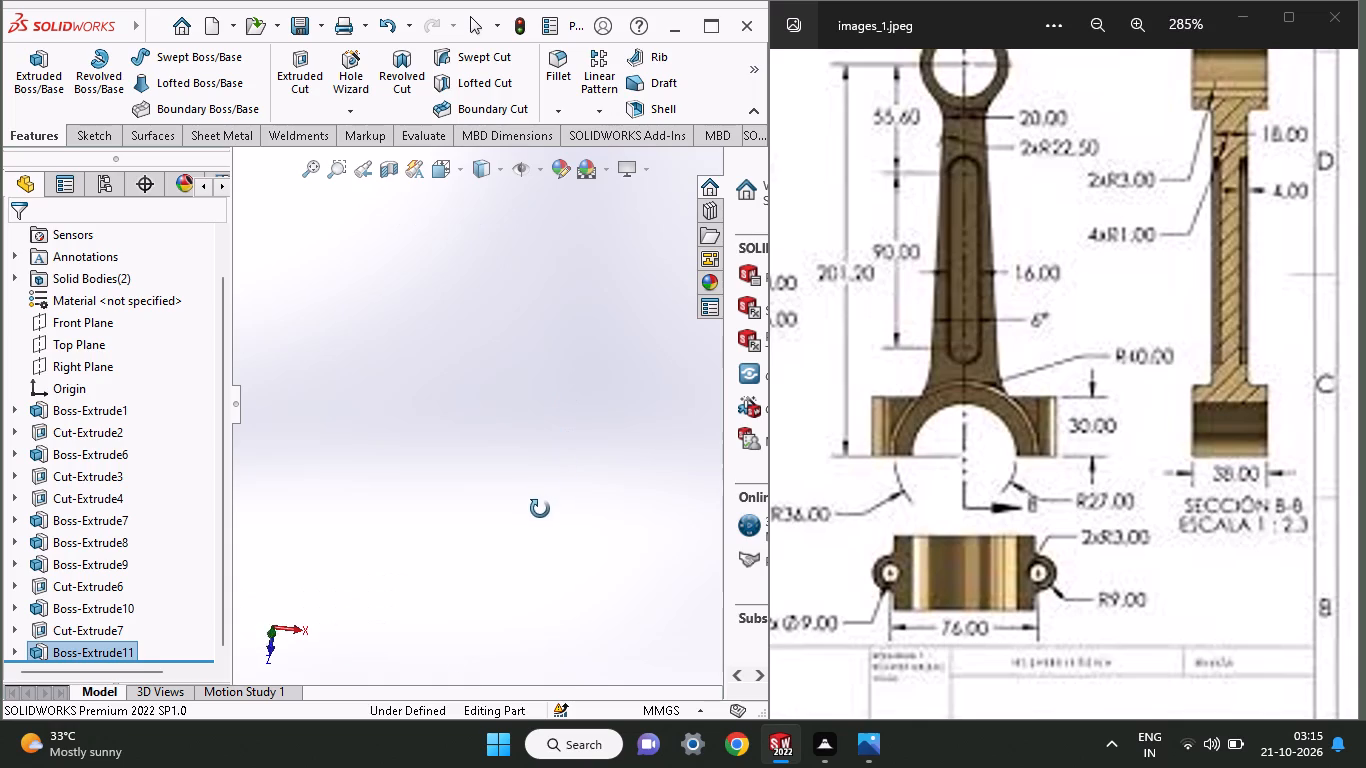
{"action": "middle_click_drag", "start_coordinate": [540, 509], "coordinate": [522, 561]}
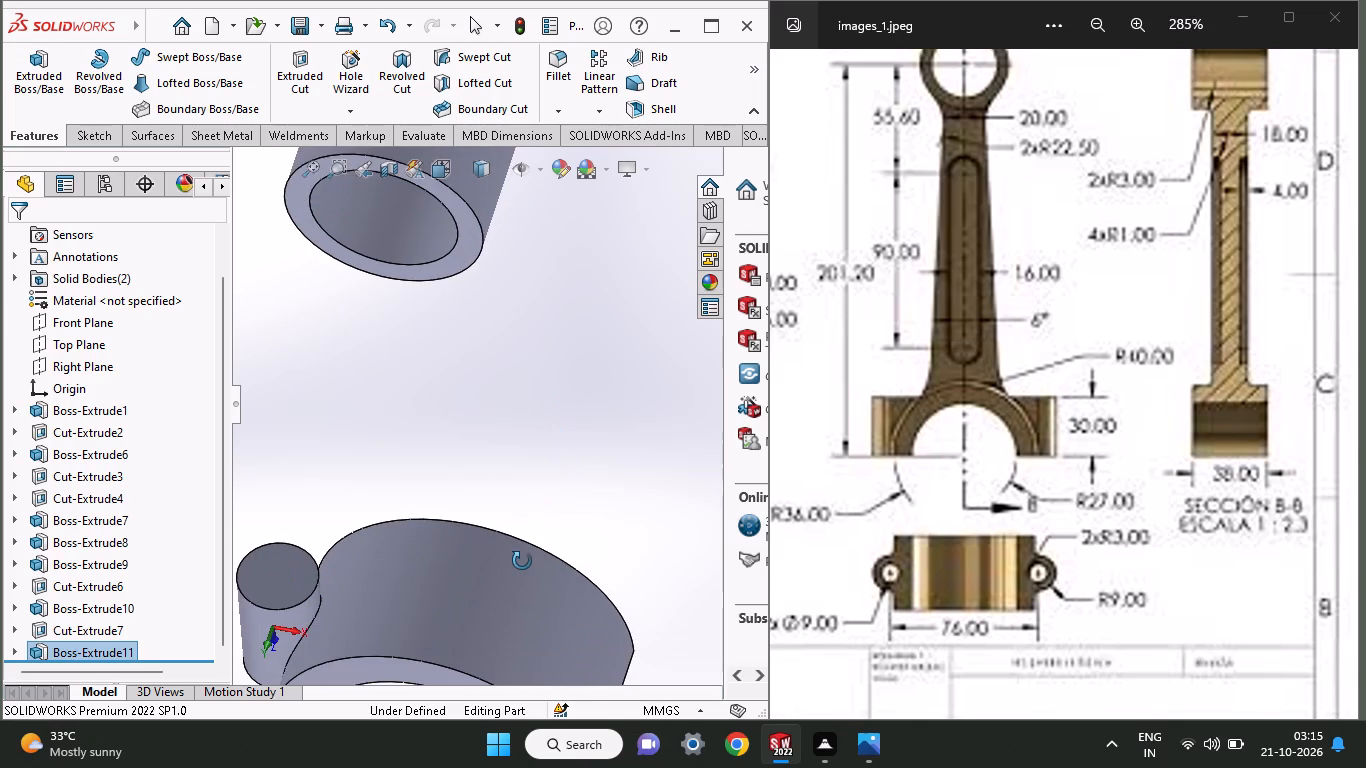
{"action": "middle_click_drag", "start_coordinate": [522, 561], "coordinate": [516, 588]}
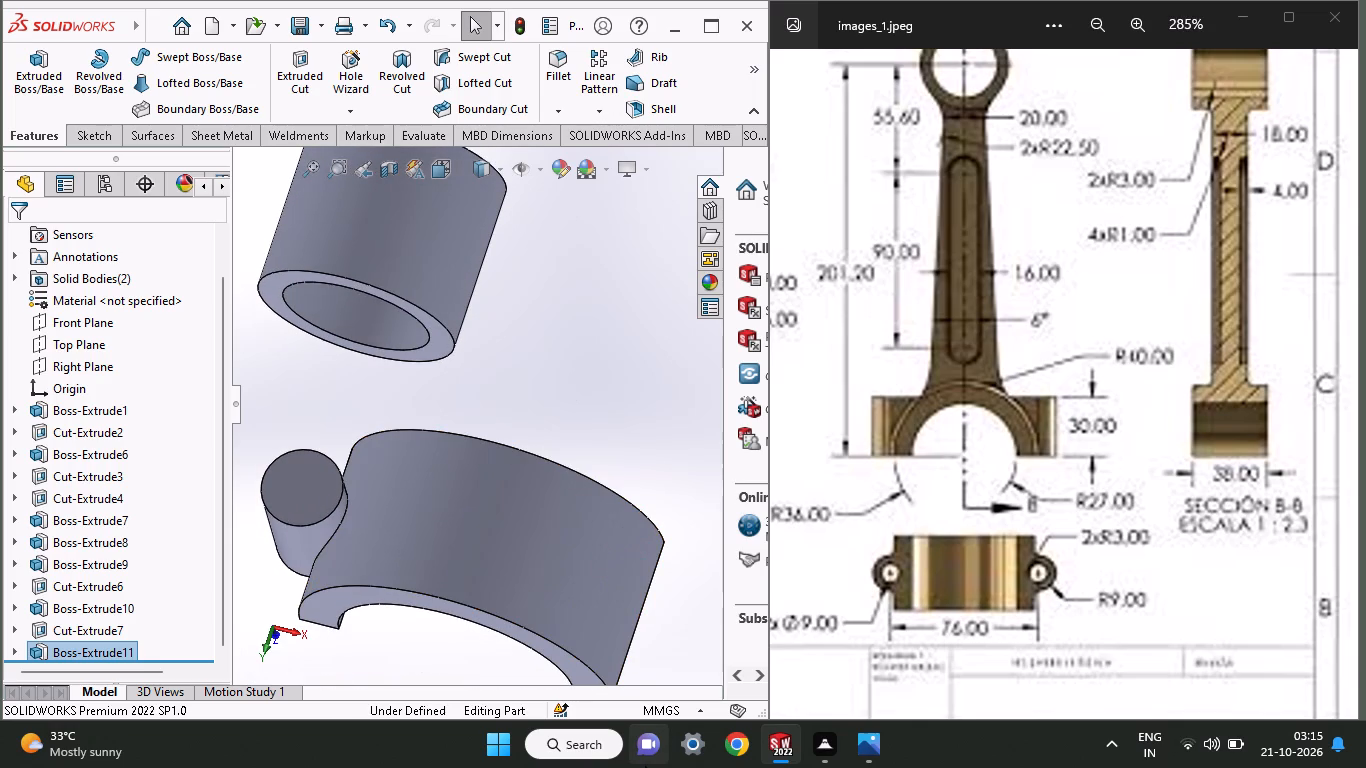
Start a sketch on the half ring's opposite flat end face and draw a circle centred on its outer edge's midpoint, 36 mm from the origin.
{"action": "middle_click_drag", "start_coordinate": [600, 613], "coordinate": [603, 326]}
{"action": "left_click", "coordinate": [606, 390]}
{"action": "left_click", "coordinate": [688, 336]}
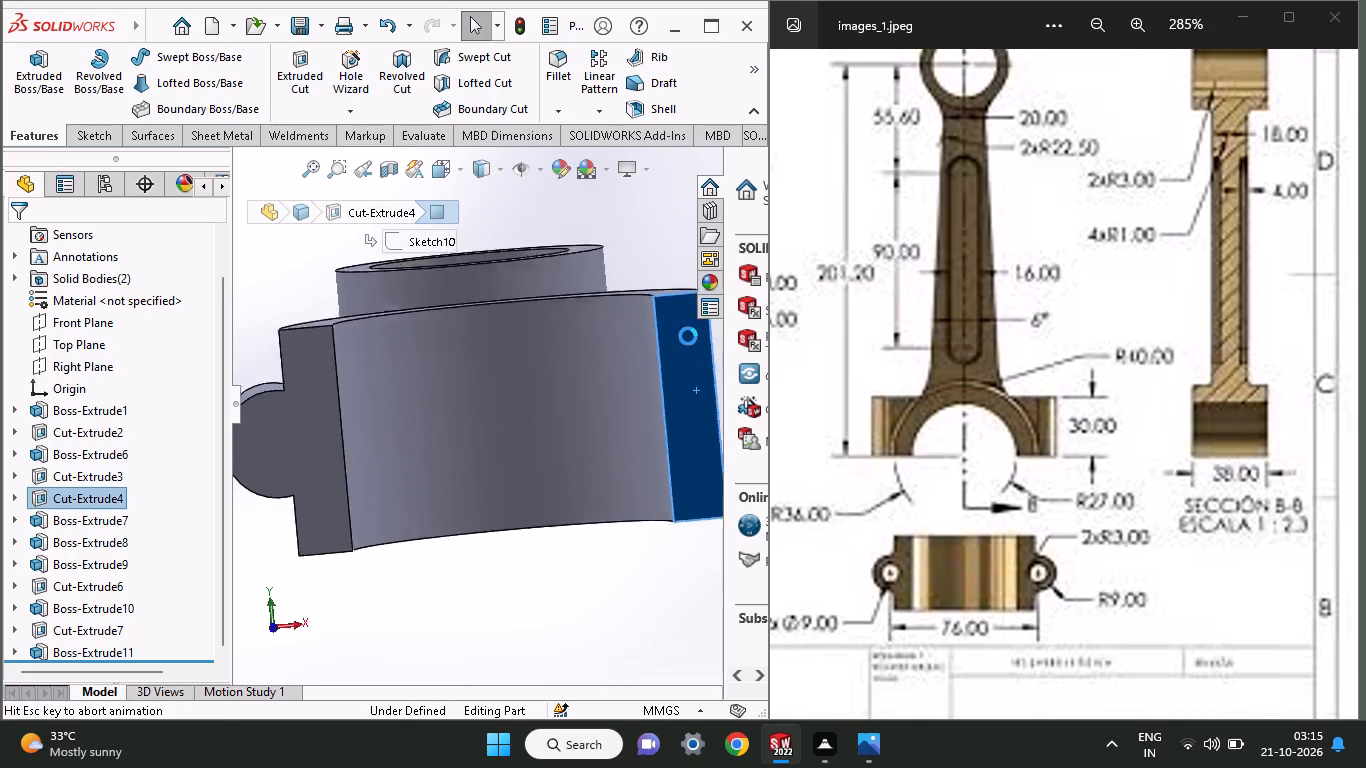
{"action": "scroll", "coordinate": [688, 336], "scroll_direction": "up", "scroll_amount": 3, "text": "ctrl"}
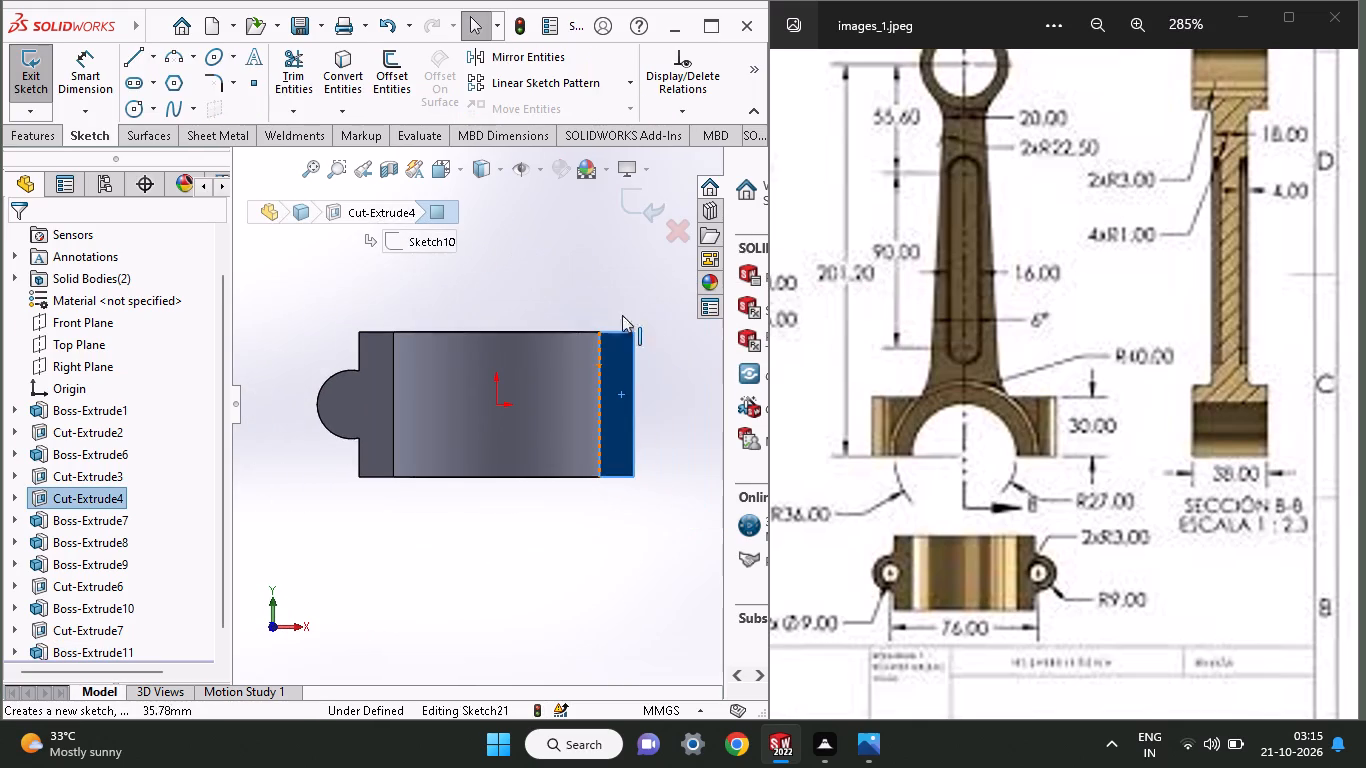
{"action": "left_click", "coordinate": [148, 116]}
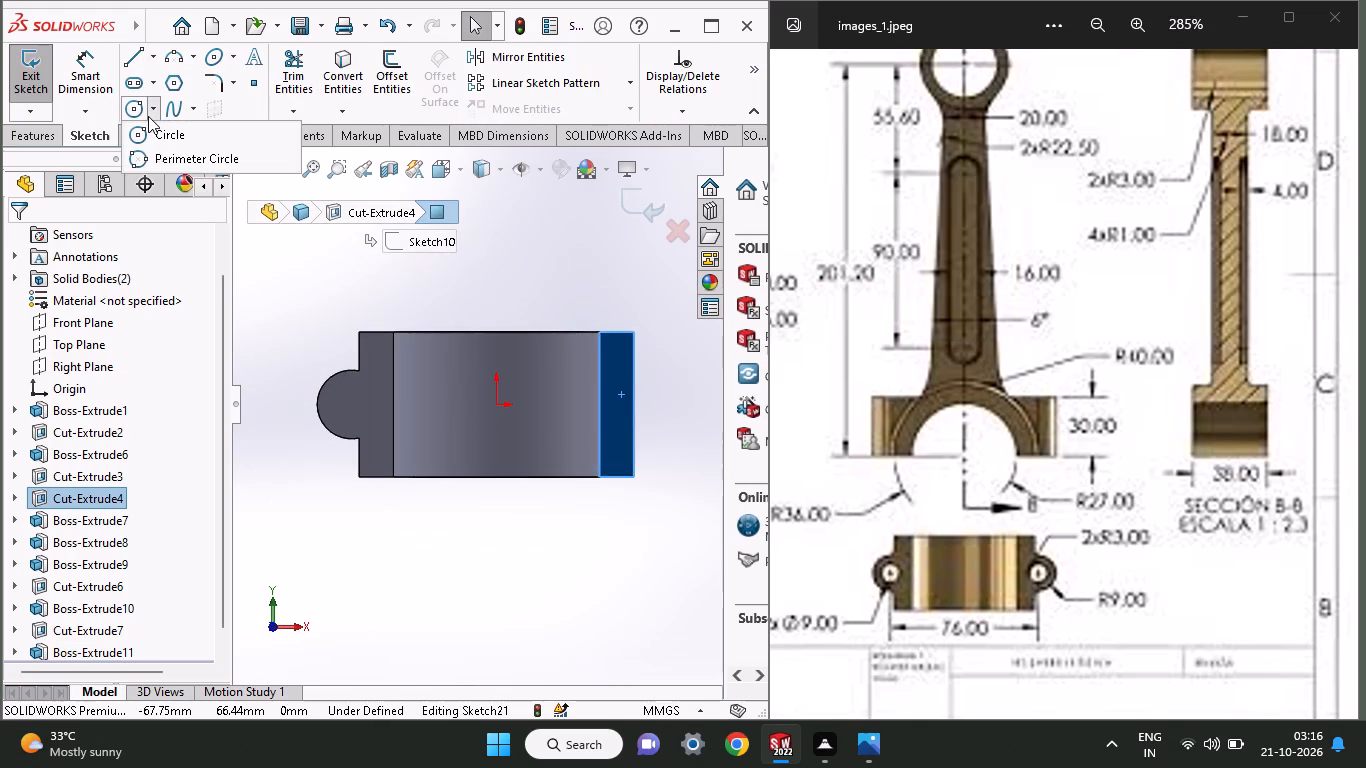
{"action": "left_click", "coordinate": [153, 130]}
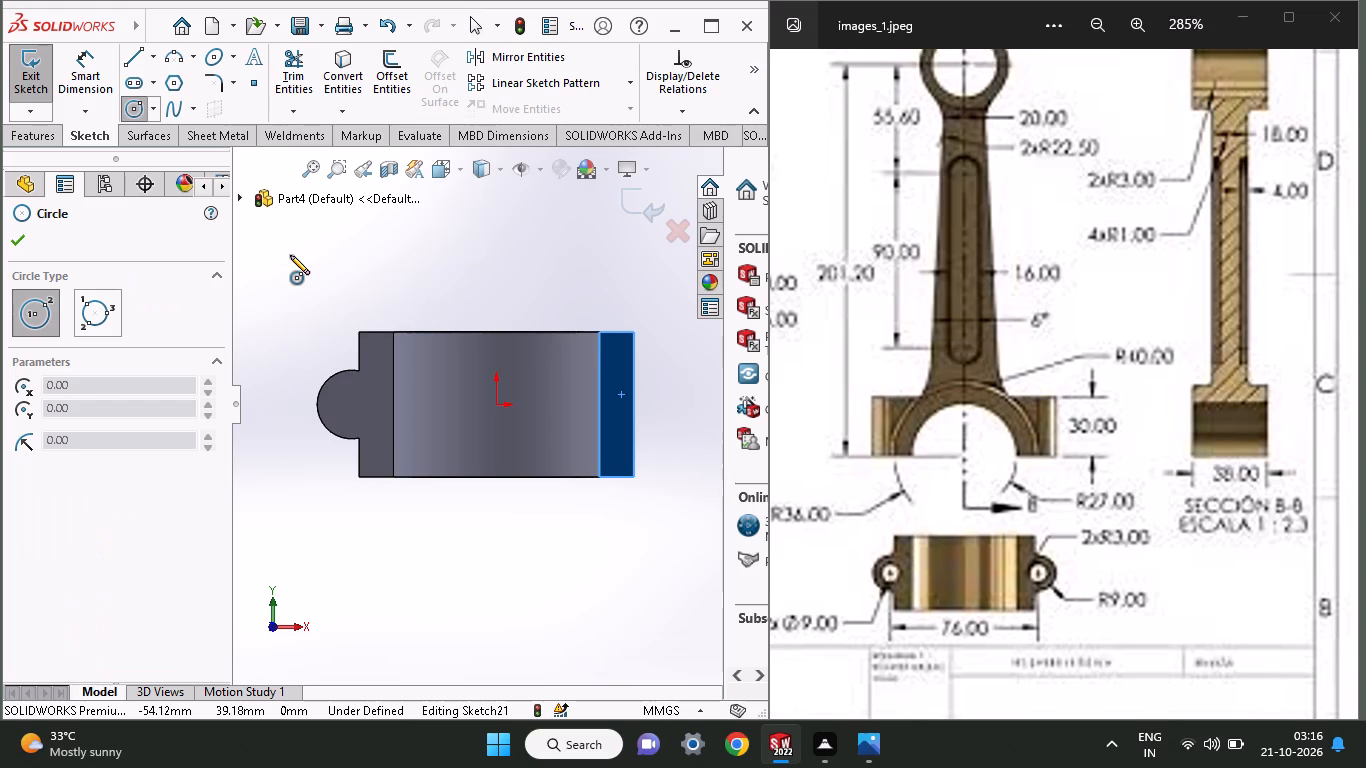
{"action": "left_click", "coordinate": [635, 402]}
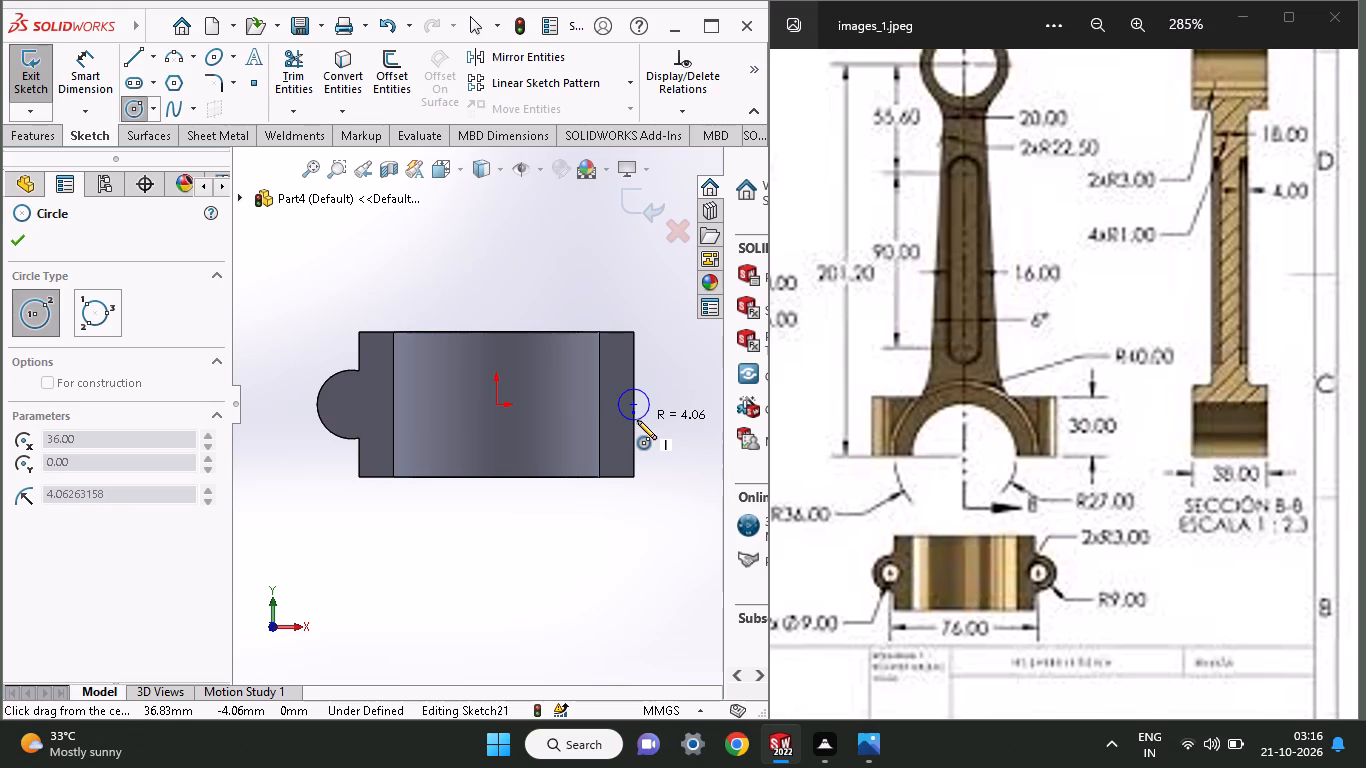
{"action": "left_click", "coordinate": [653, 429]}
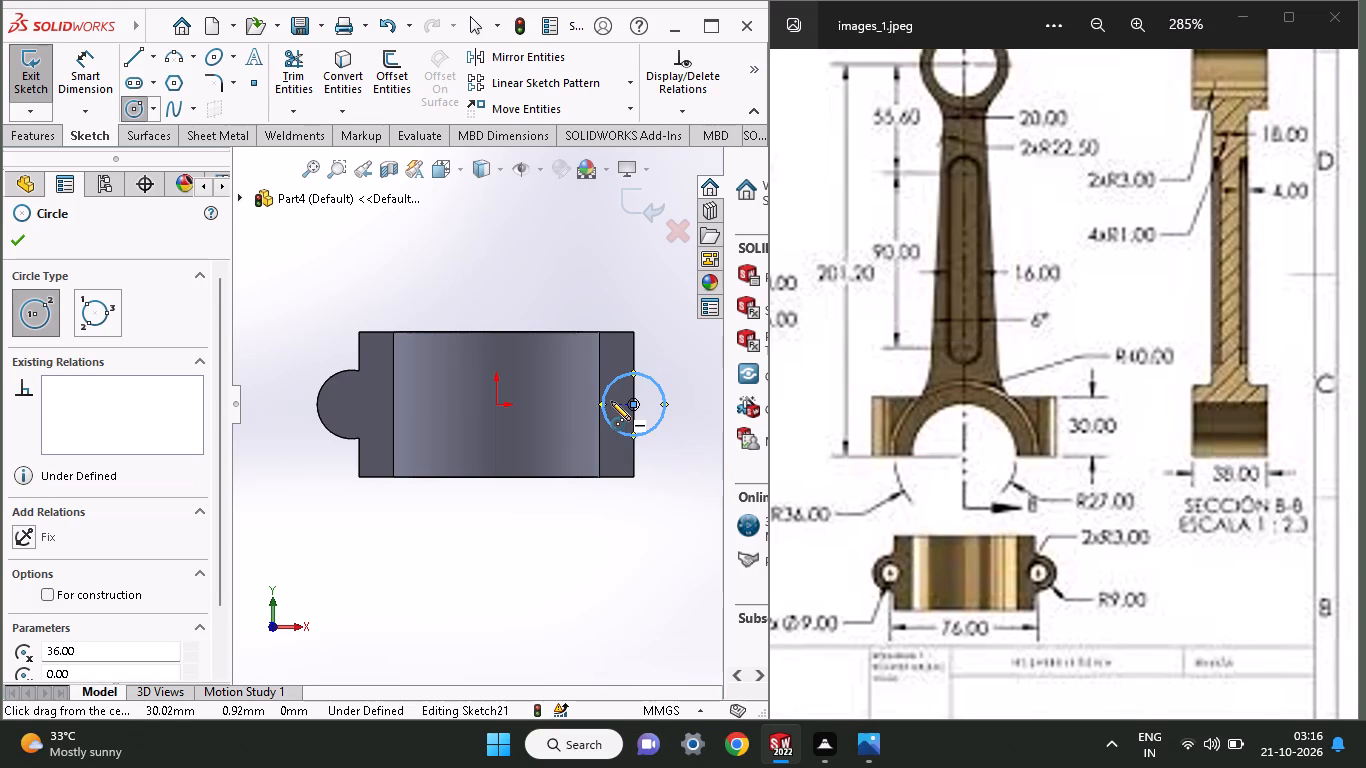
Dimension the boss circle on the half ring's end face with a diameter of 18 mm.
{"action": "left_click", "coordinate": [93, 76]}
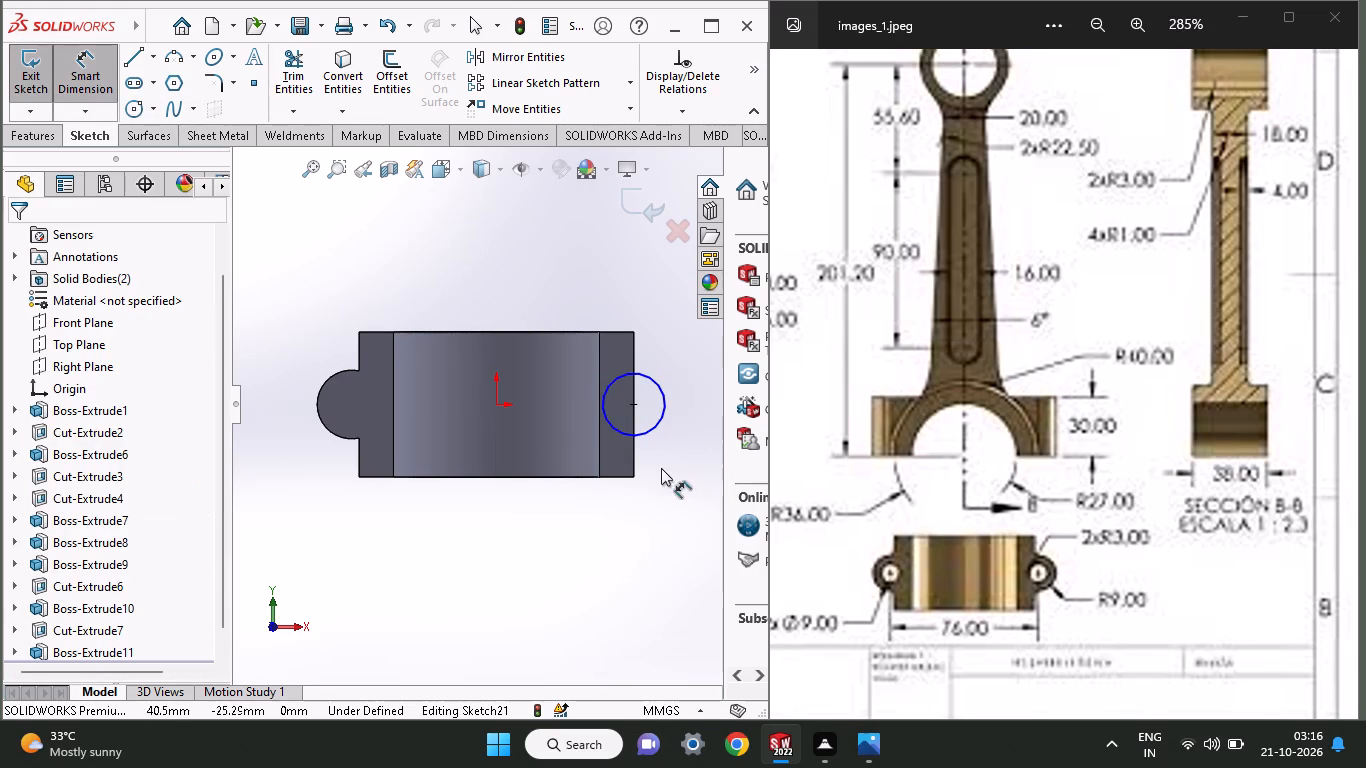
{"action": "left_click", "coordinate": [662, 422]}
{"action": "left_click", "coordinate": [657, 510]}
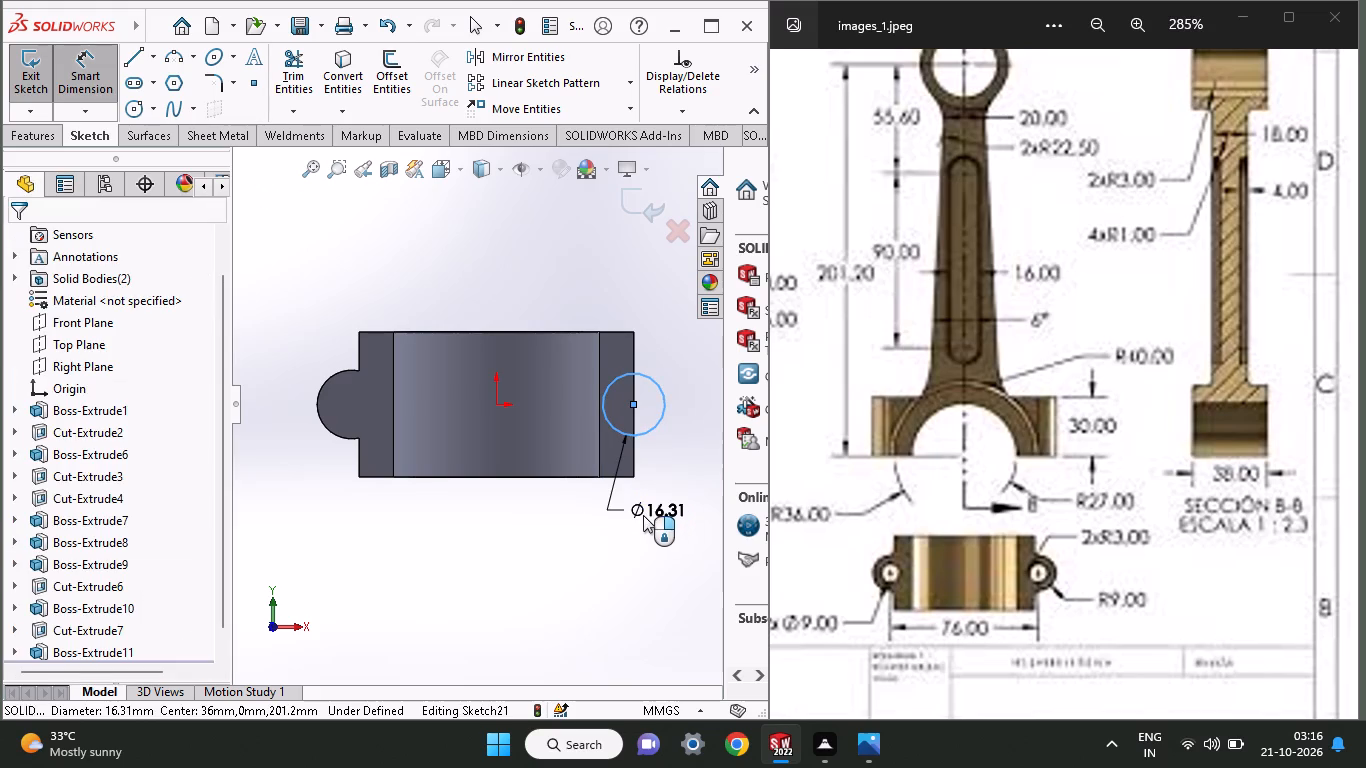
{"action": "type", "text": "18"}
{"action": "key", "text": "Return"}
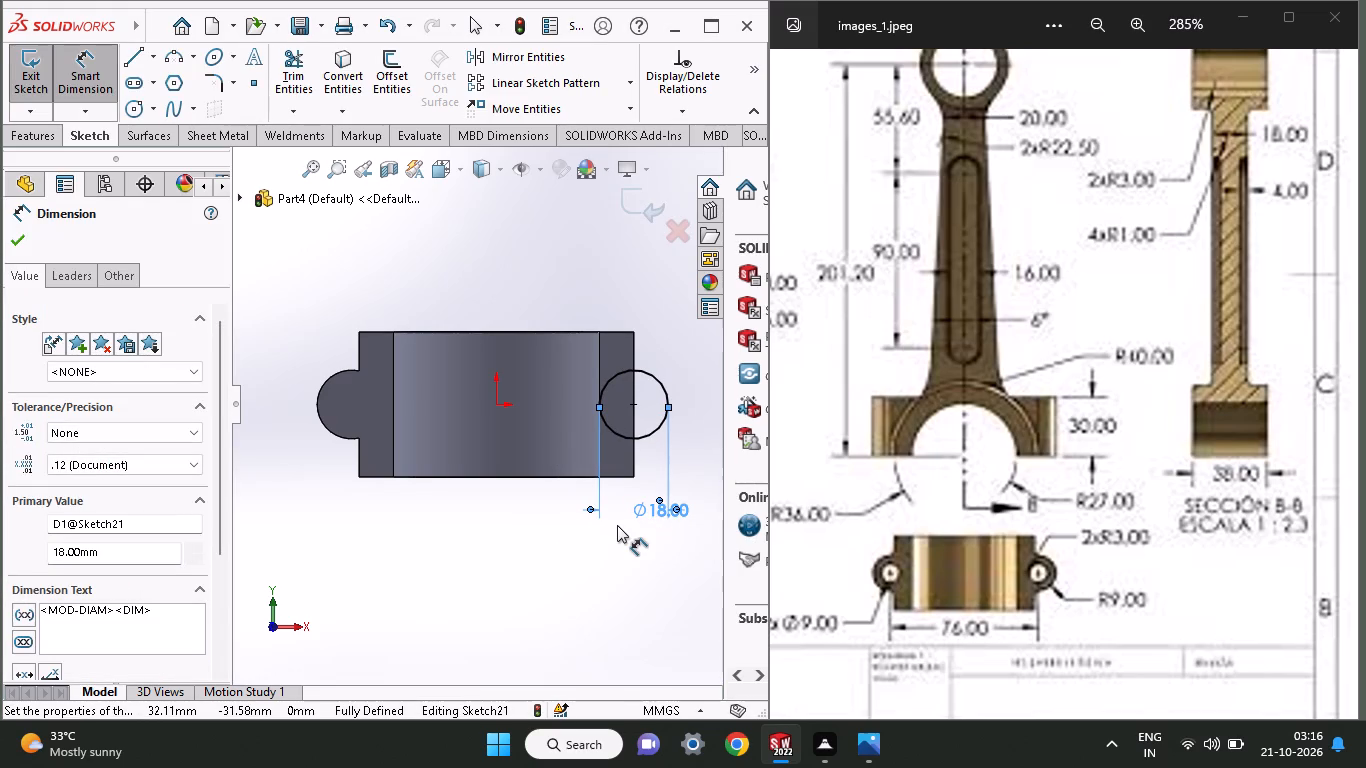
Extrude the 18 mm circle 30 mm blind in the reversed direction, merged with the half ring, as the second bolt boss.
{"action": "left_click", "coordinate": [24, 138]}
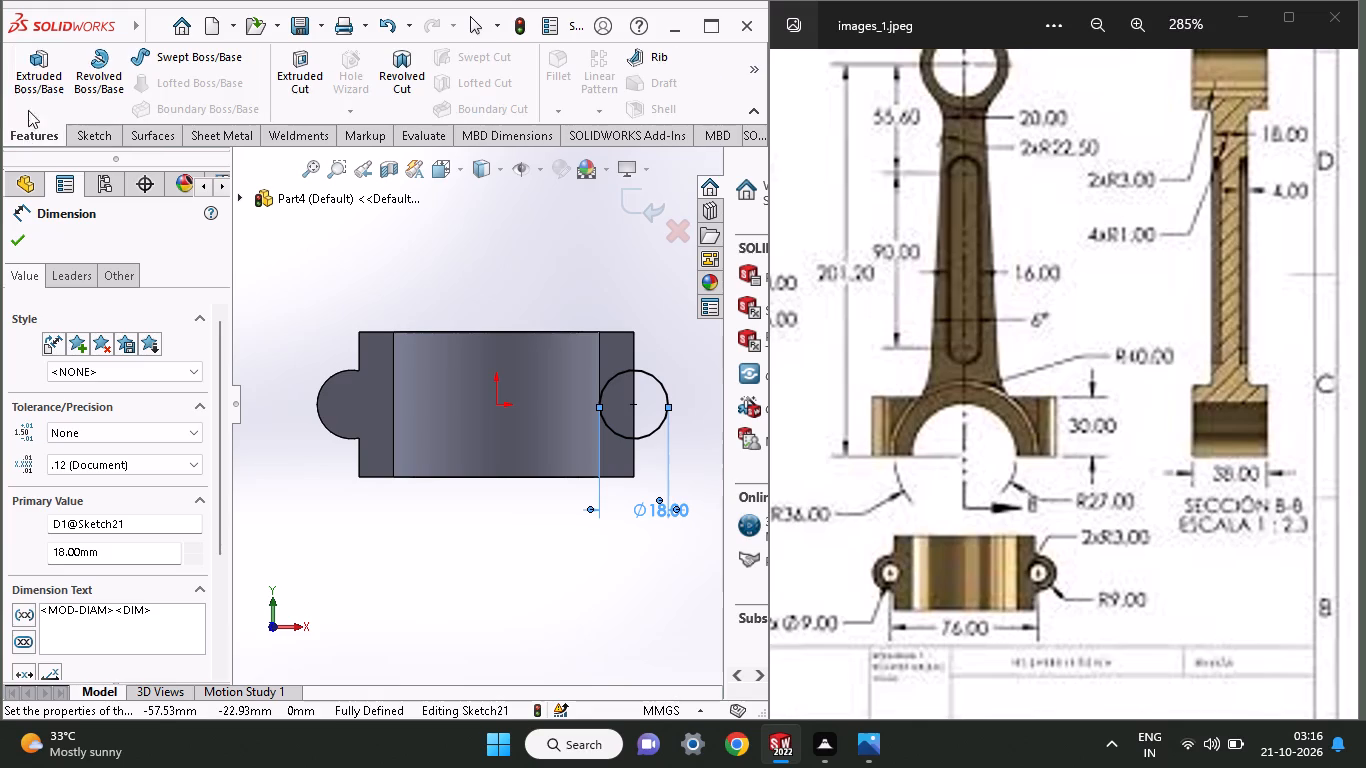
{"action": "left_click", "coordinate": [32, 66]}
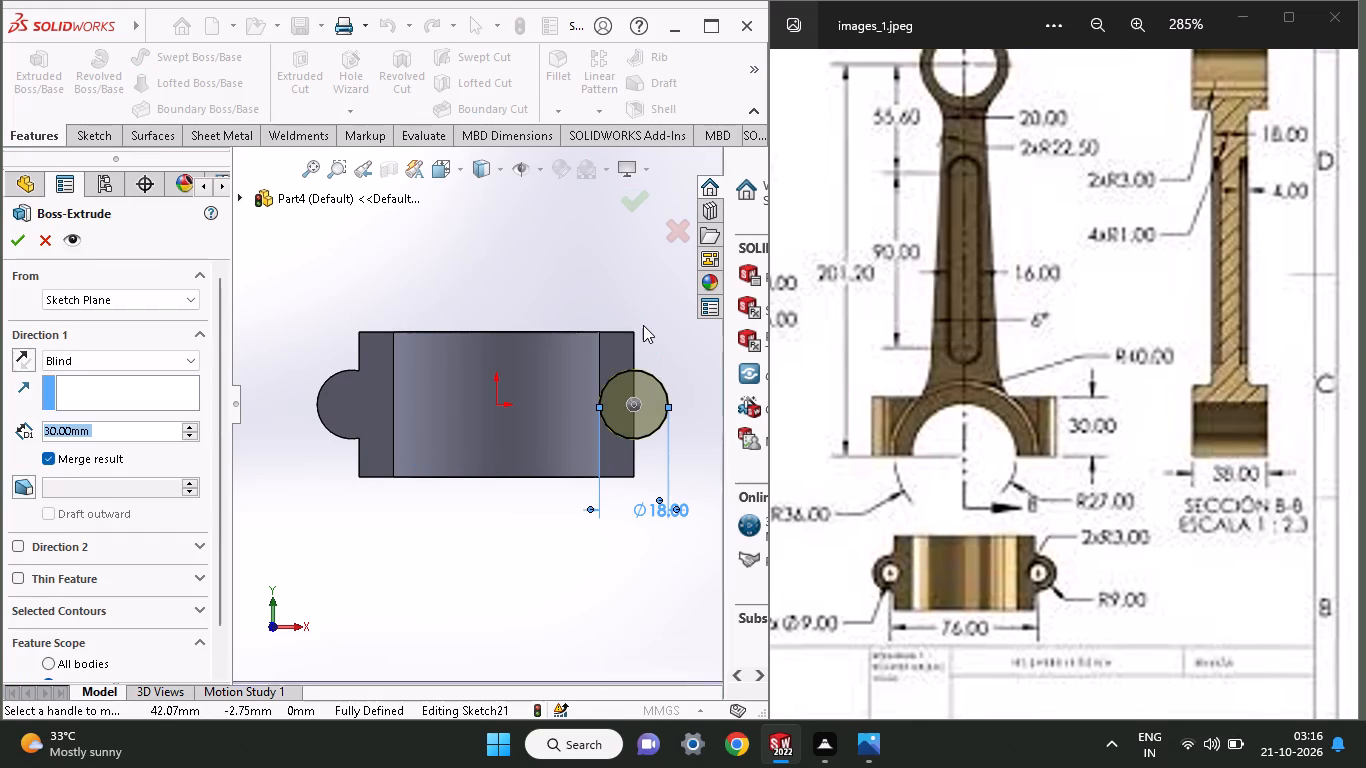
{"action": "middle_click_drag", "start_coordinate": [643, 328], "coordinate": [622, 453]}
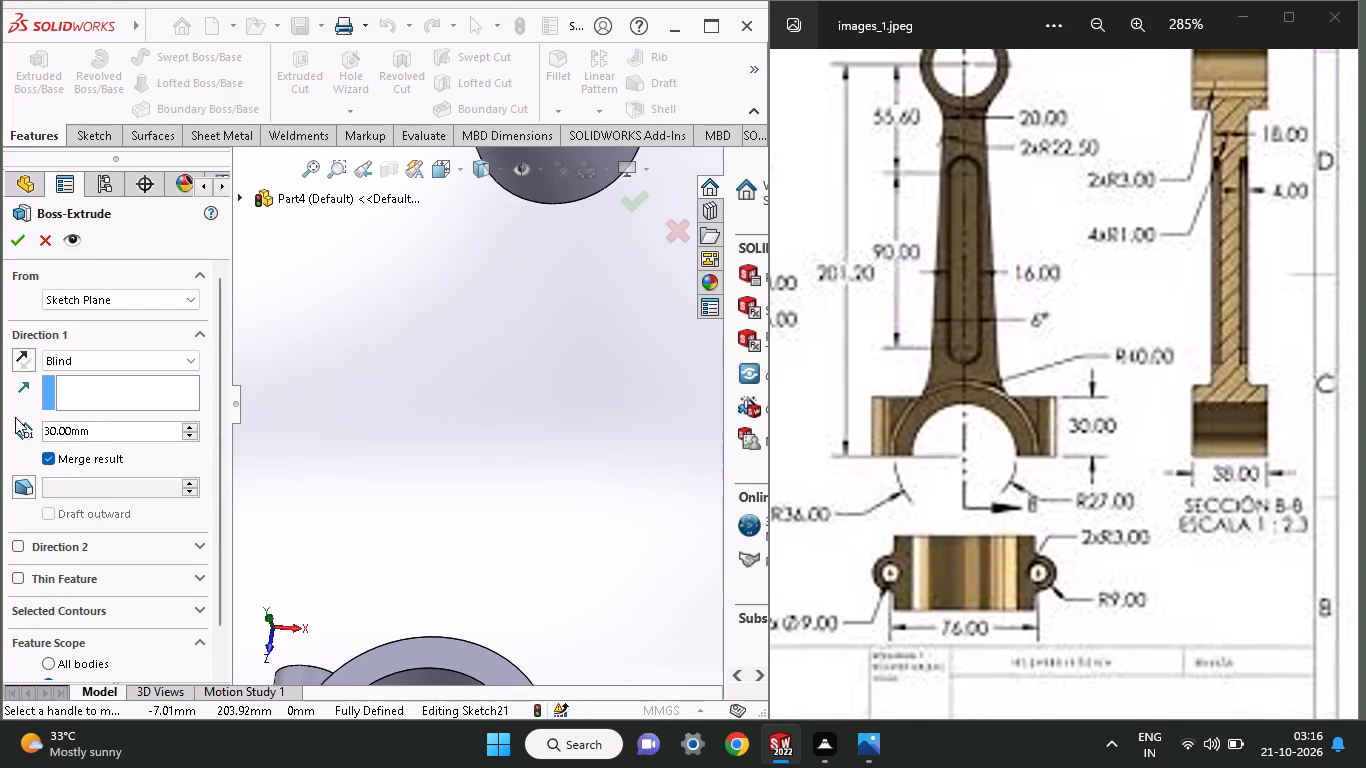
{"action": "left_click", "coordinate": [12, 360]}
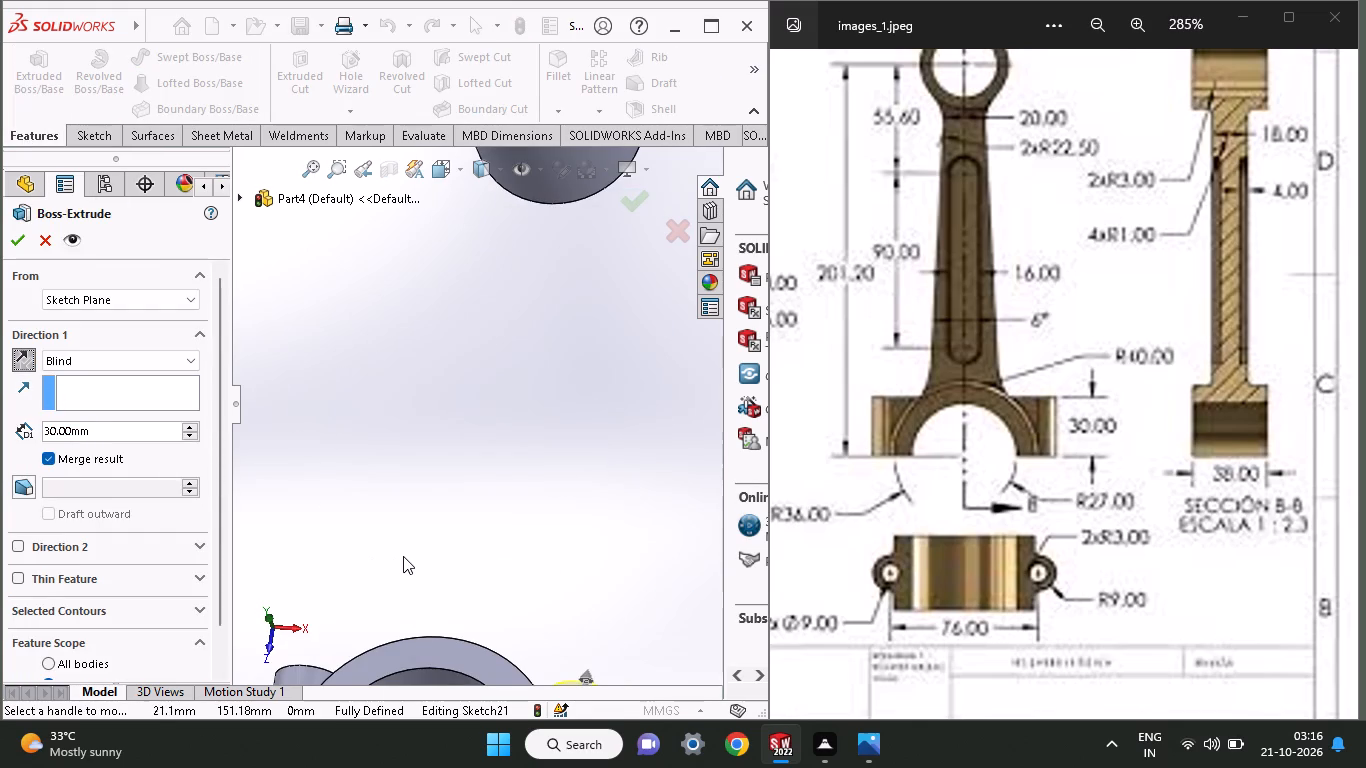
{"action": "scroll", "coordinate": [329, 567], "scroll_direction": "up", "scroll_amount": 3, "text": "ctrl"}
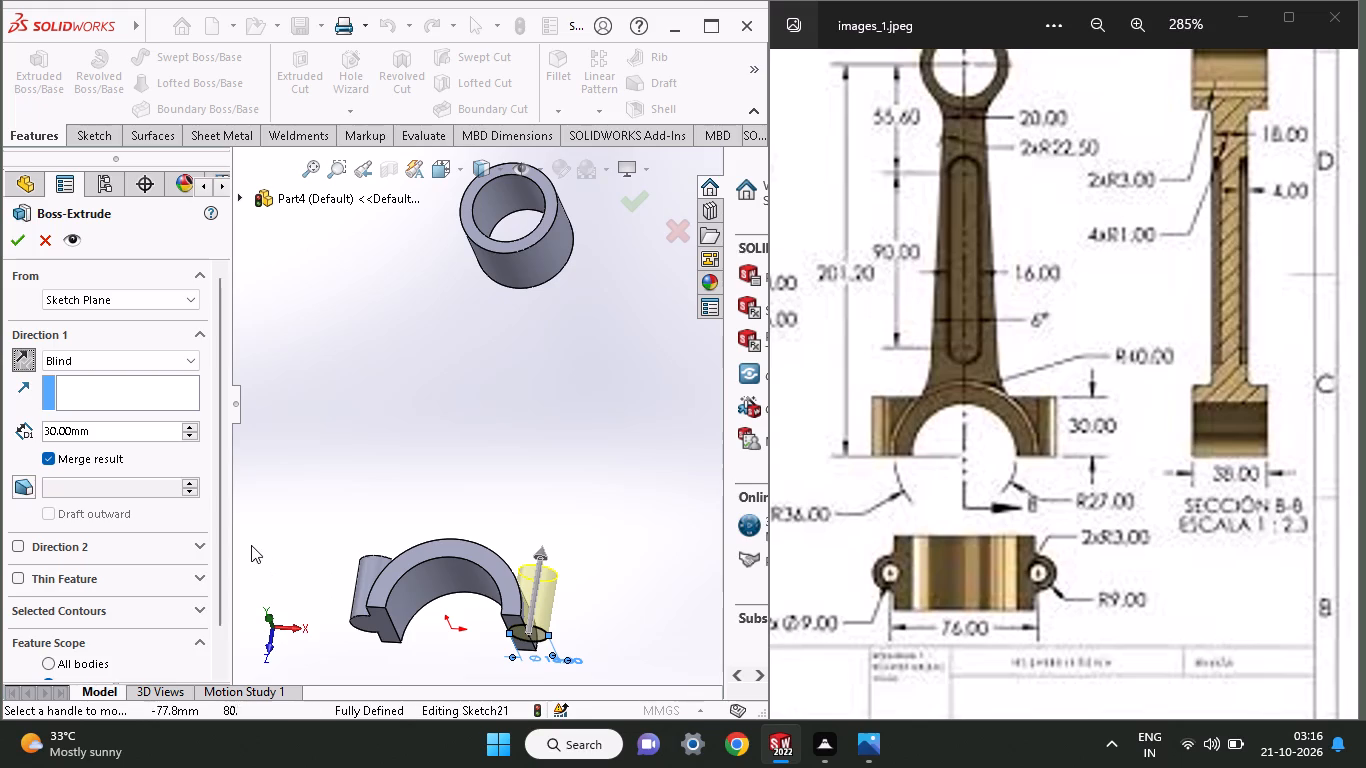
{"action": "left_click", "coordinate": [17, 237]}
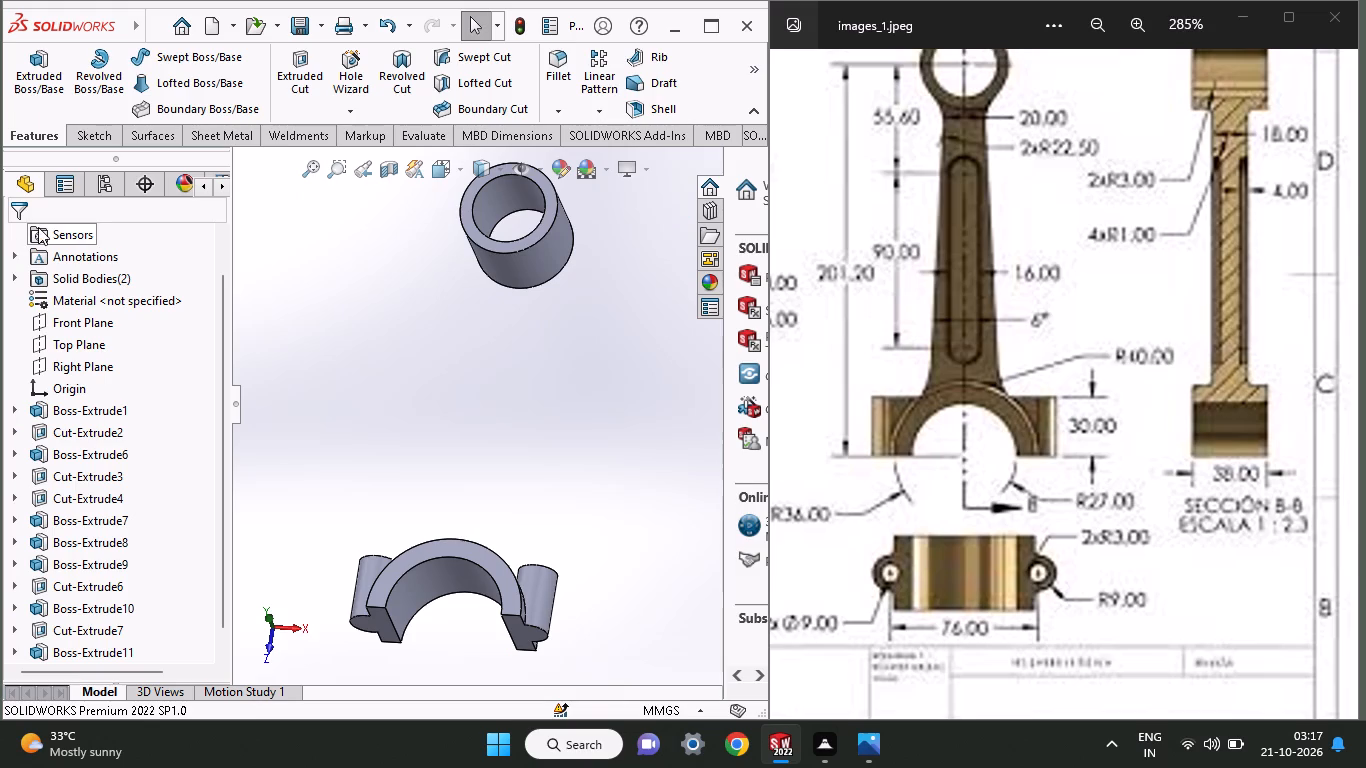
Start a new sketch on the Top Plane.
{"action": "middle_click_drag", "start_coordinate": [415, 488], "coordinate": [421, 563]}
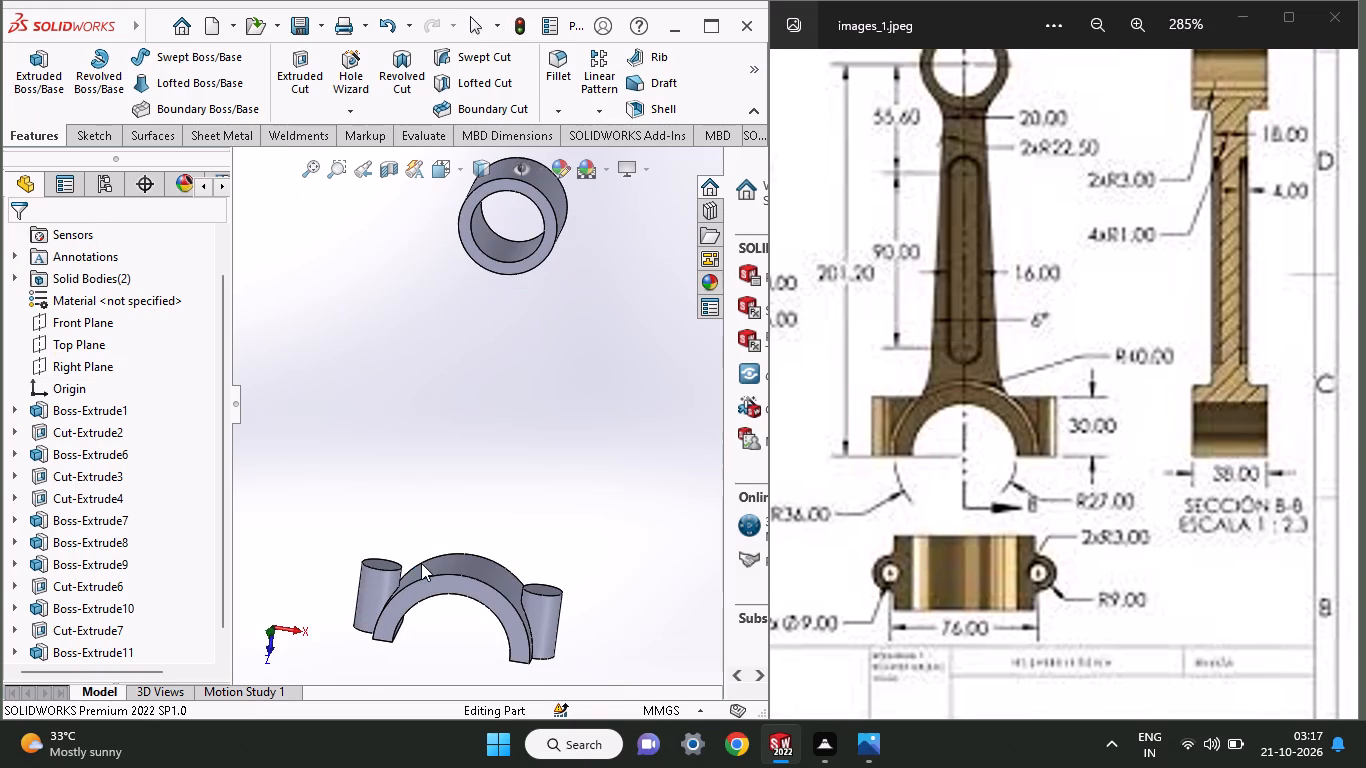
{"action": "left_click", "coordinate": [90, 344]}
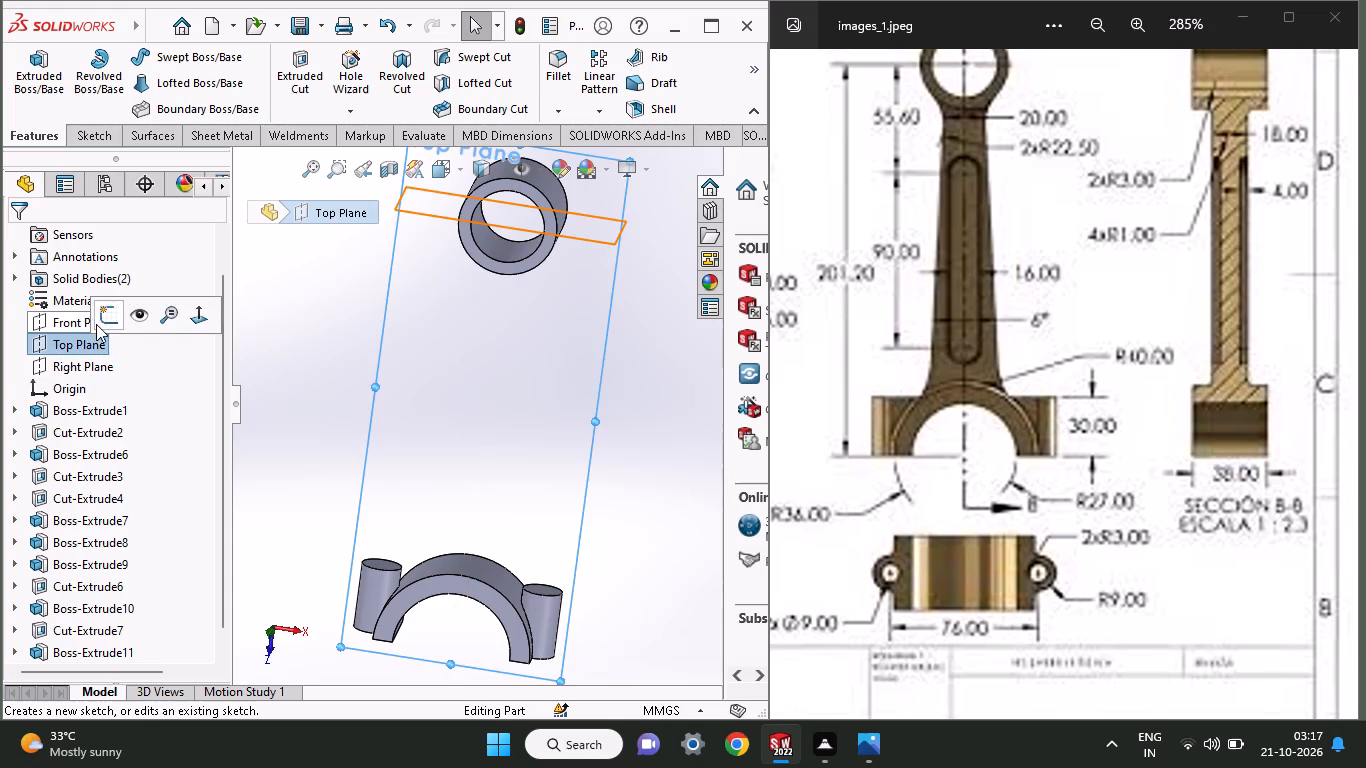
{"action": "left_click", "coordinate": [99, 324]}
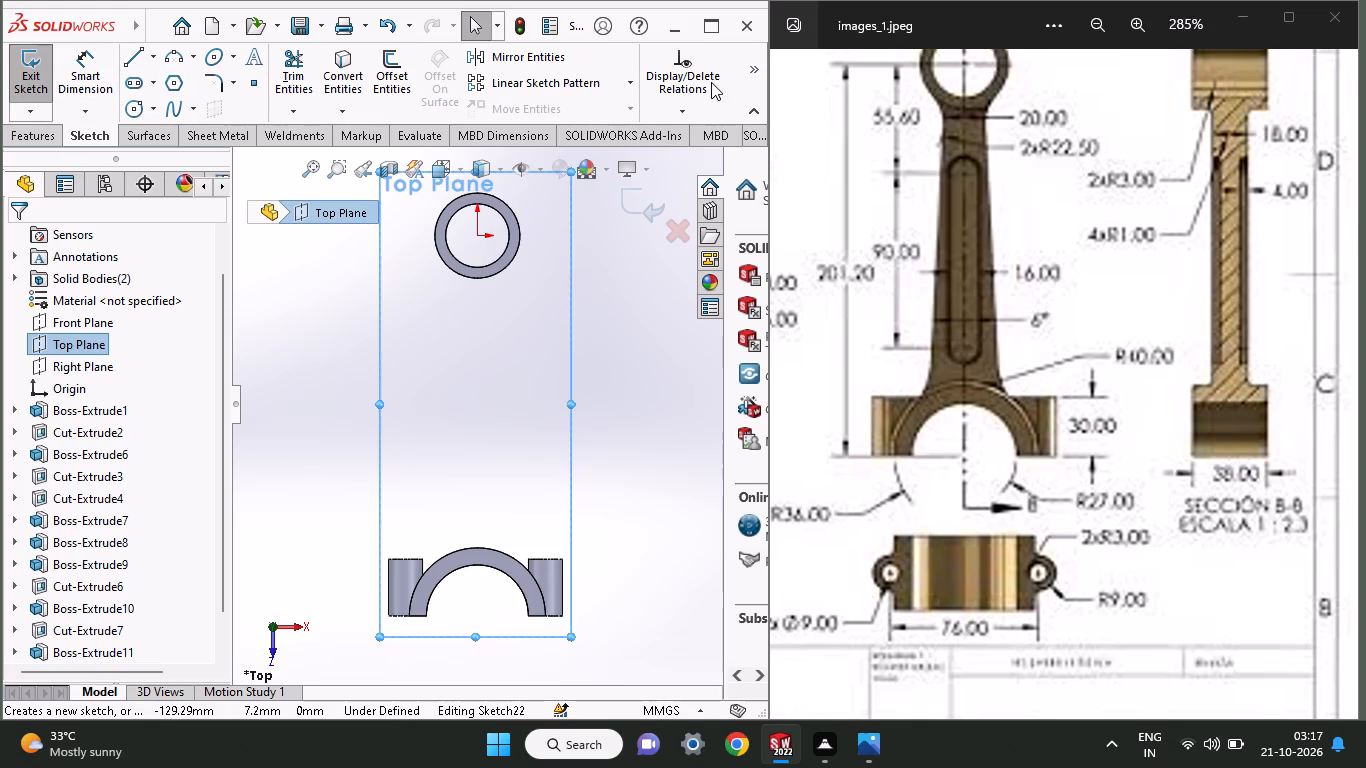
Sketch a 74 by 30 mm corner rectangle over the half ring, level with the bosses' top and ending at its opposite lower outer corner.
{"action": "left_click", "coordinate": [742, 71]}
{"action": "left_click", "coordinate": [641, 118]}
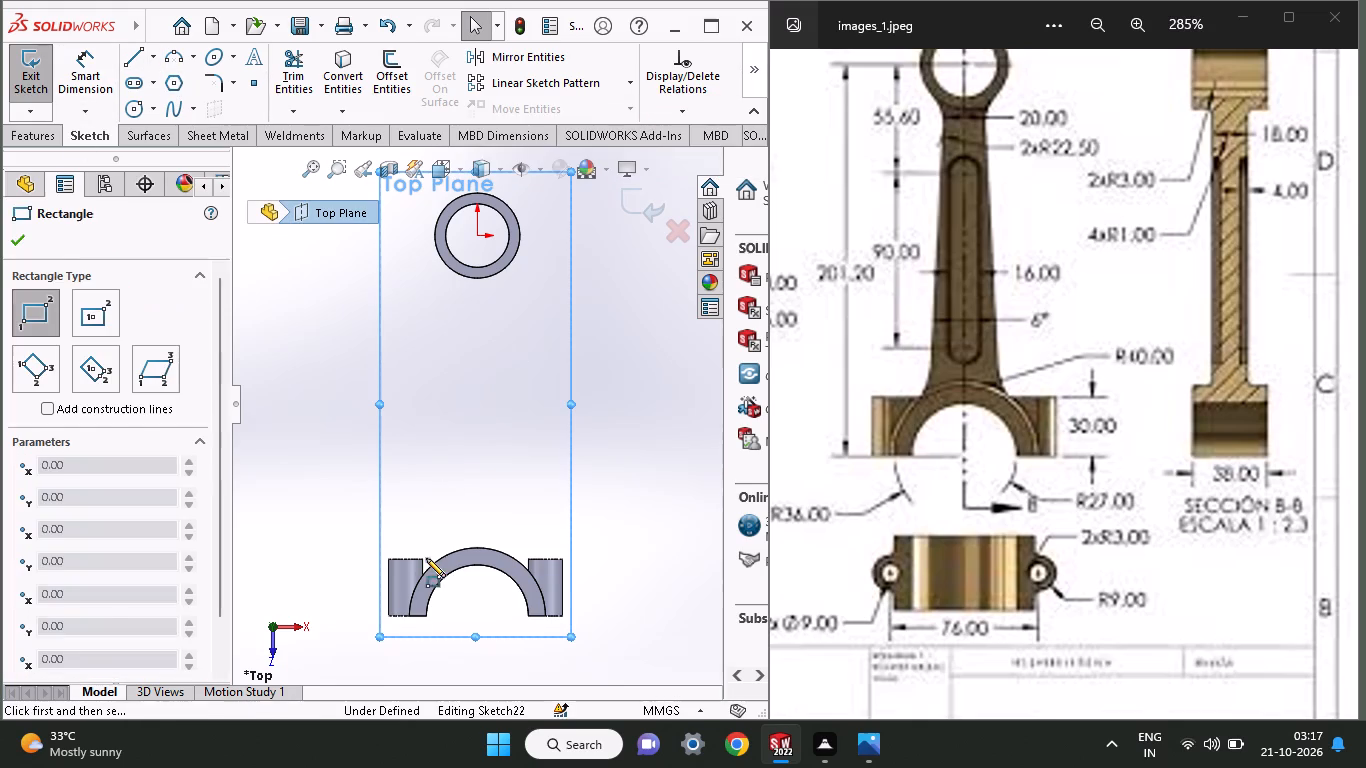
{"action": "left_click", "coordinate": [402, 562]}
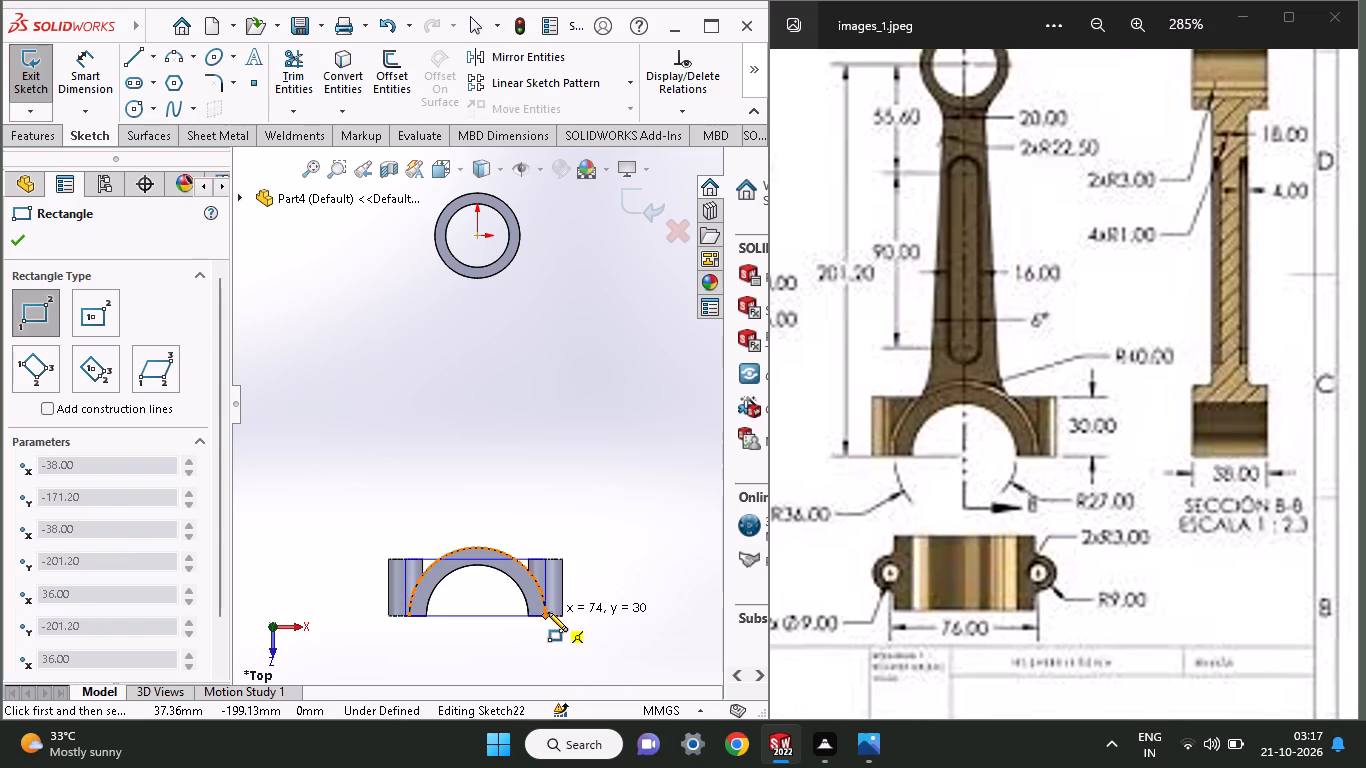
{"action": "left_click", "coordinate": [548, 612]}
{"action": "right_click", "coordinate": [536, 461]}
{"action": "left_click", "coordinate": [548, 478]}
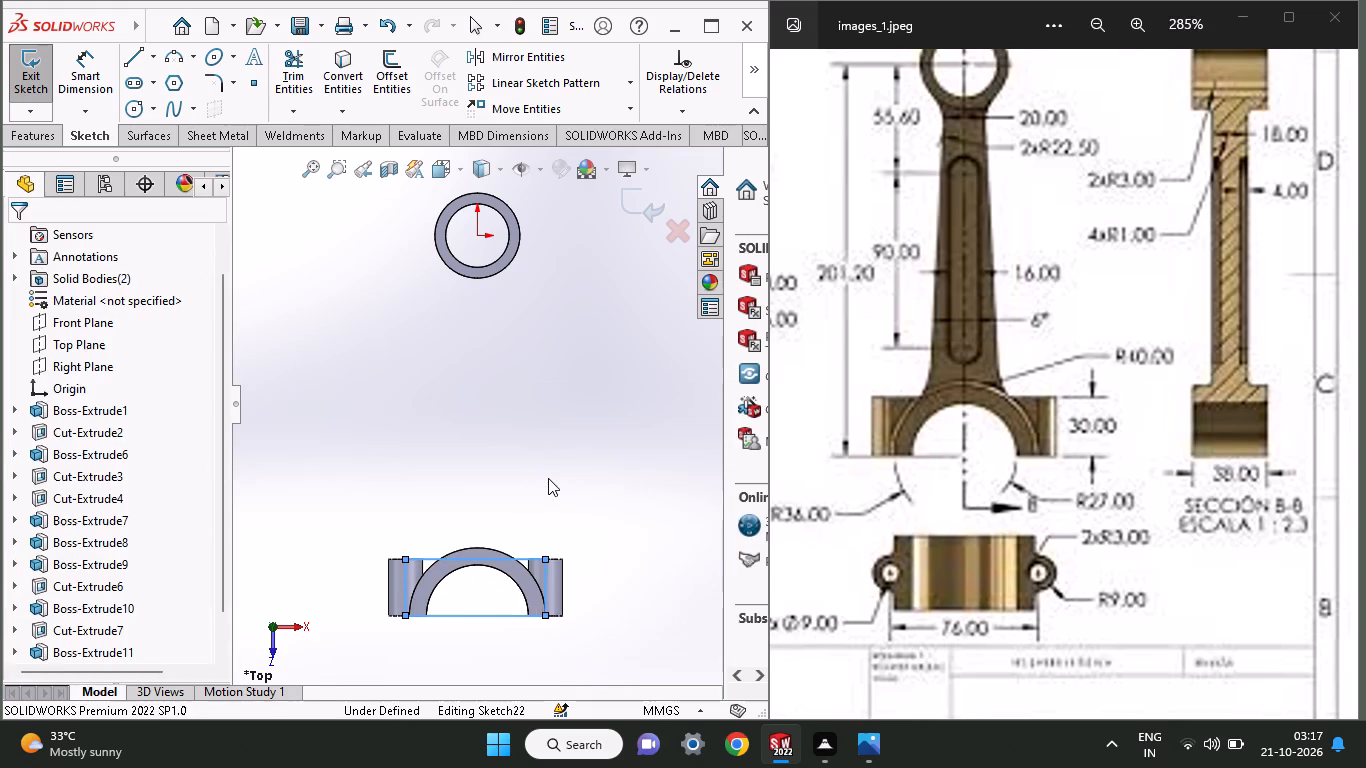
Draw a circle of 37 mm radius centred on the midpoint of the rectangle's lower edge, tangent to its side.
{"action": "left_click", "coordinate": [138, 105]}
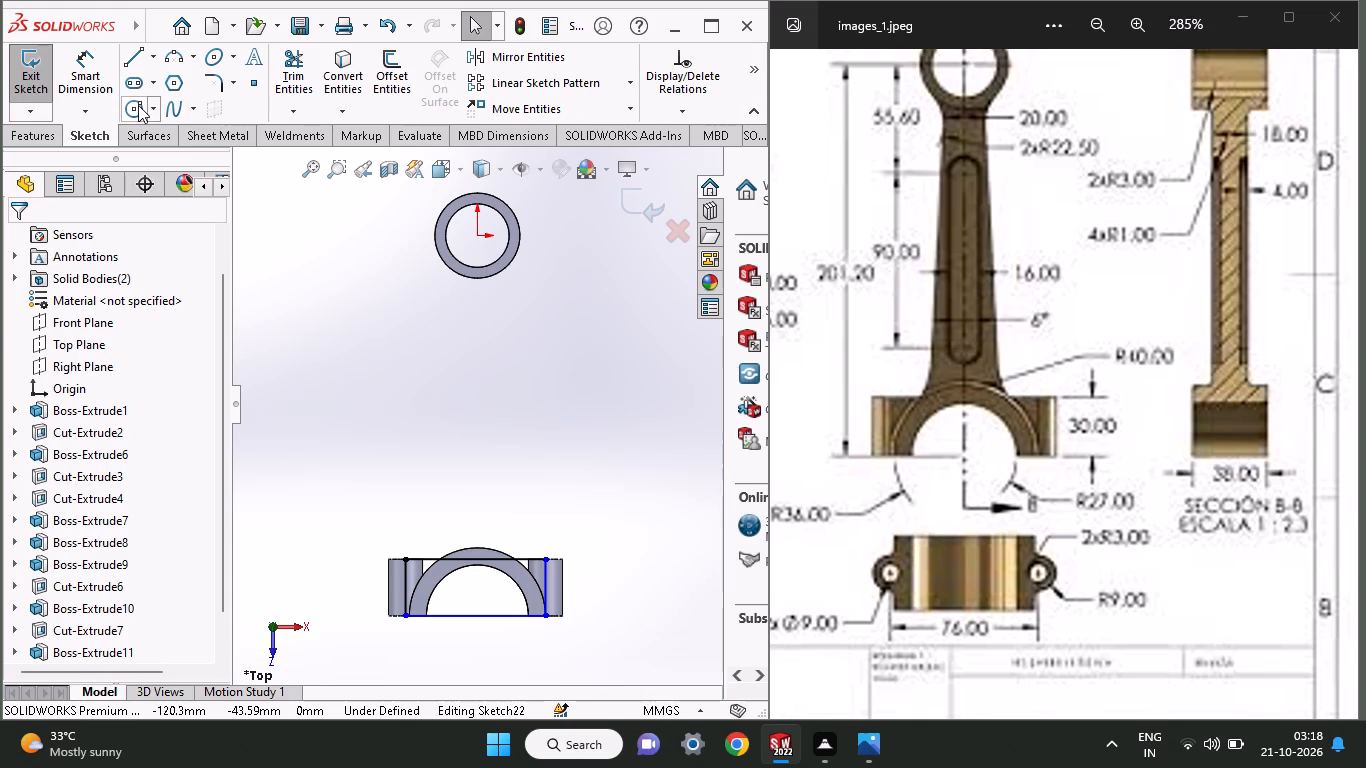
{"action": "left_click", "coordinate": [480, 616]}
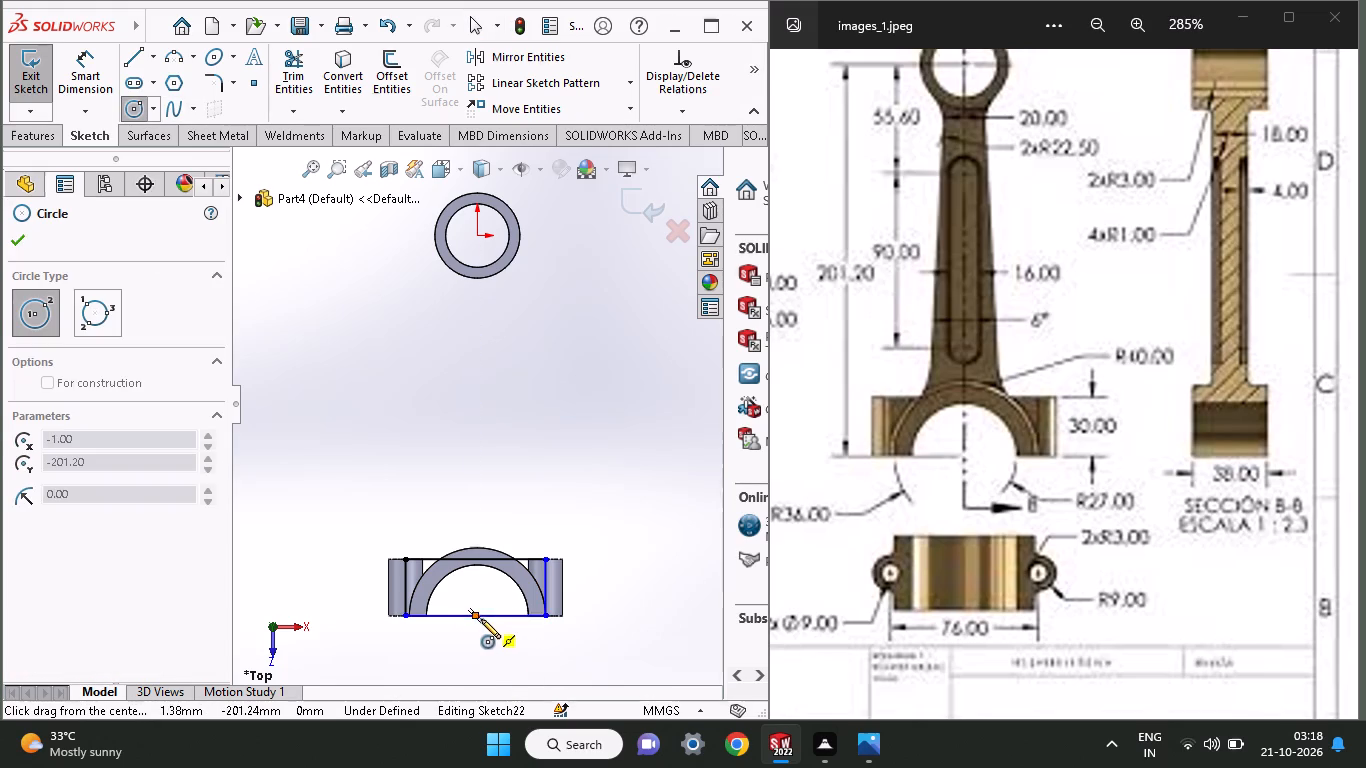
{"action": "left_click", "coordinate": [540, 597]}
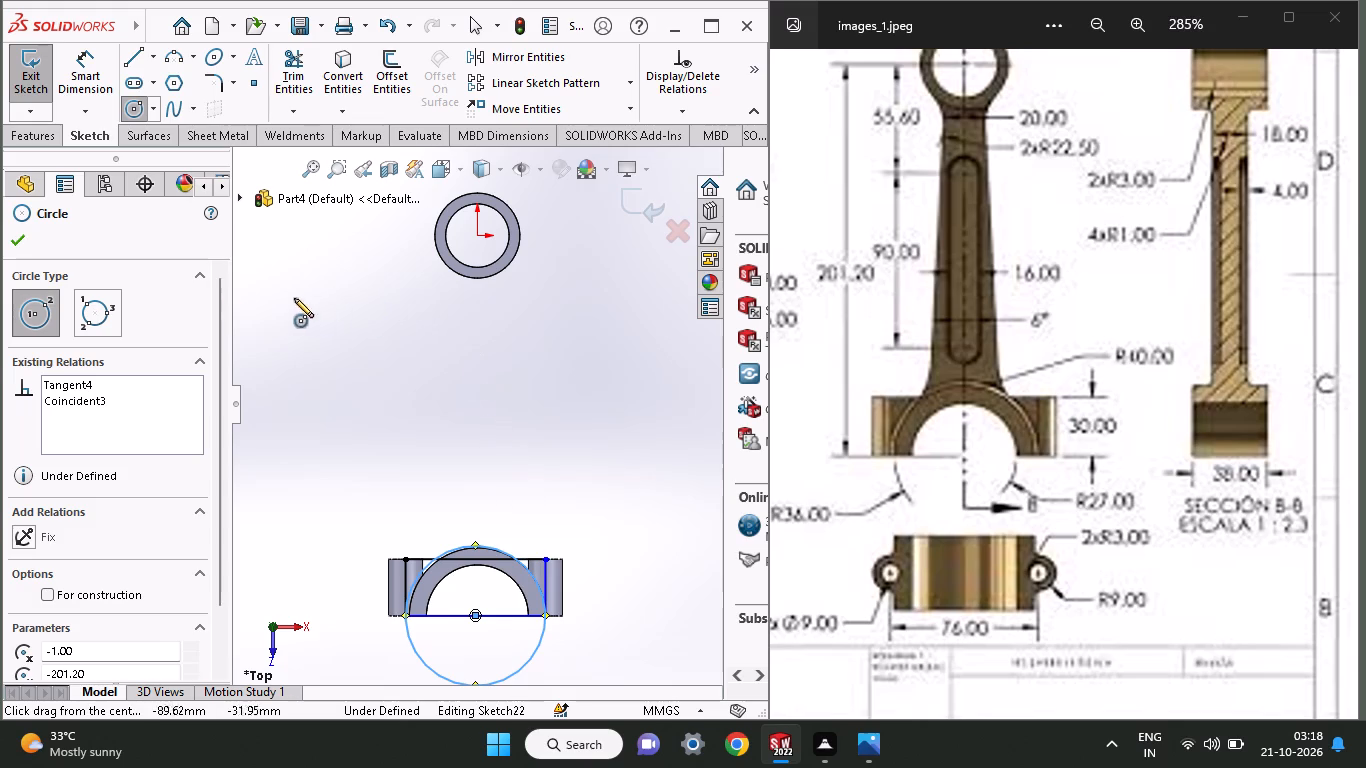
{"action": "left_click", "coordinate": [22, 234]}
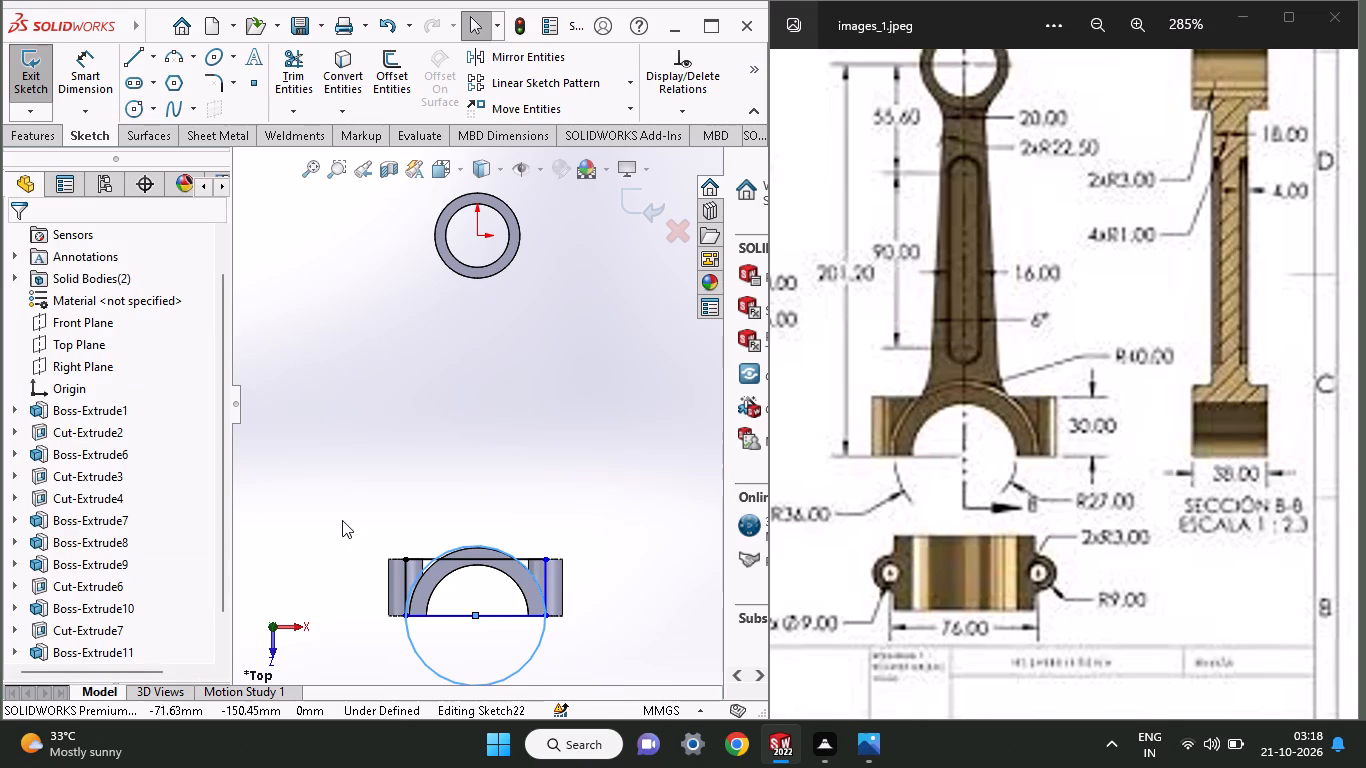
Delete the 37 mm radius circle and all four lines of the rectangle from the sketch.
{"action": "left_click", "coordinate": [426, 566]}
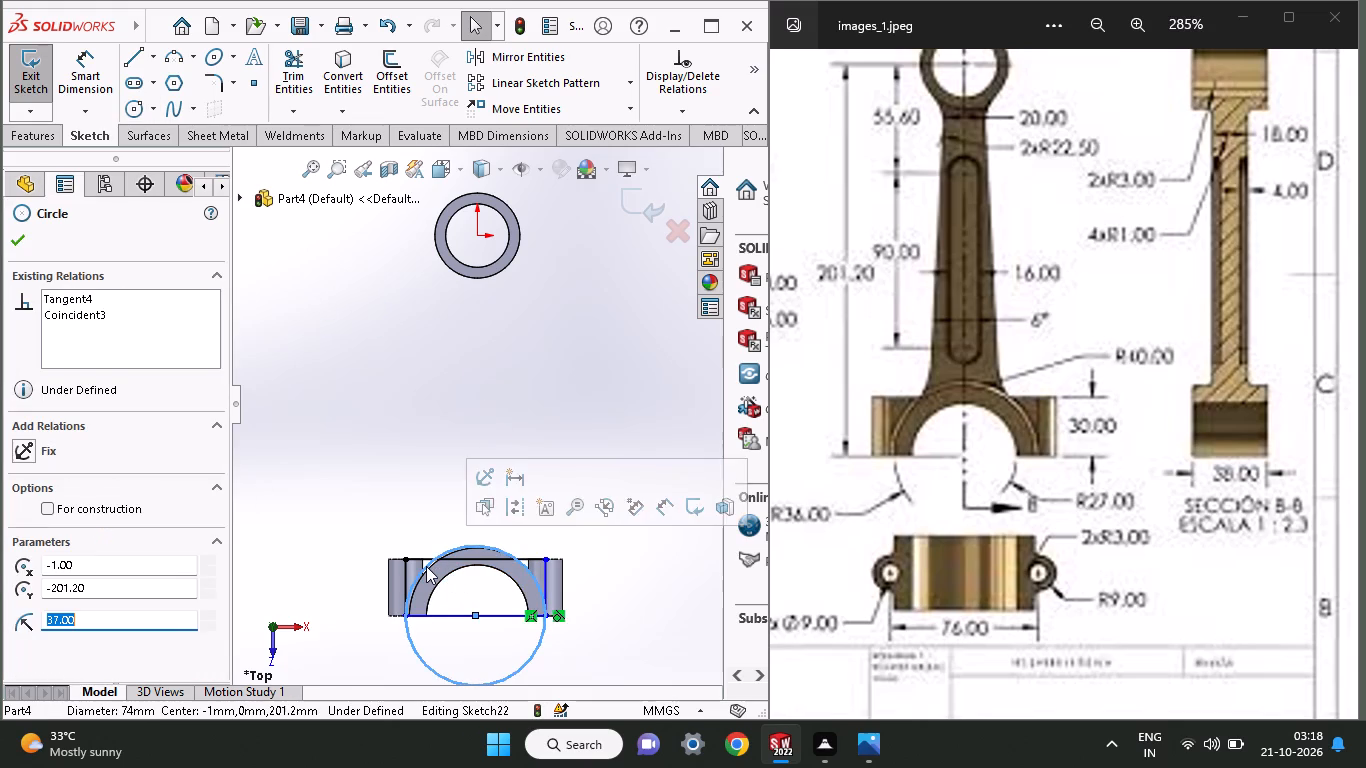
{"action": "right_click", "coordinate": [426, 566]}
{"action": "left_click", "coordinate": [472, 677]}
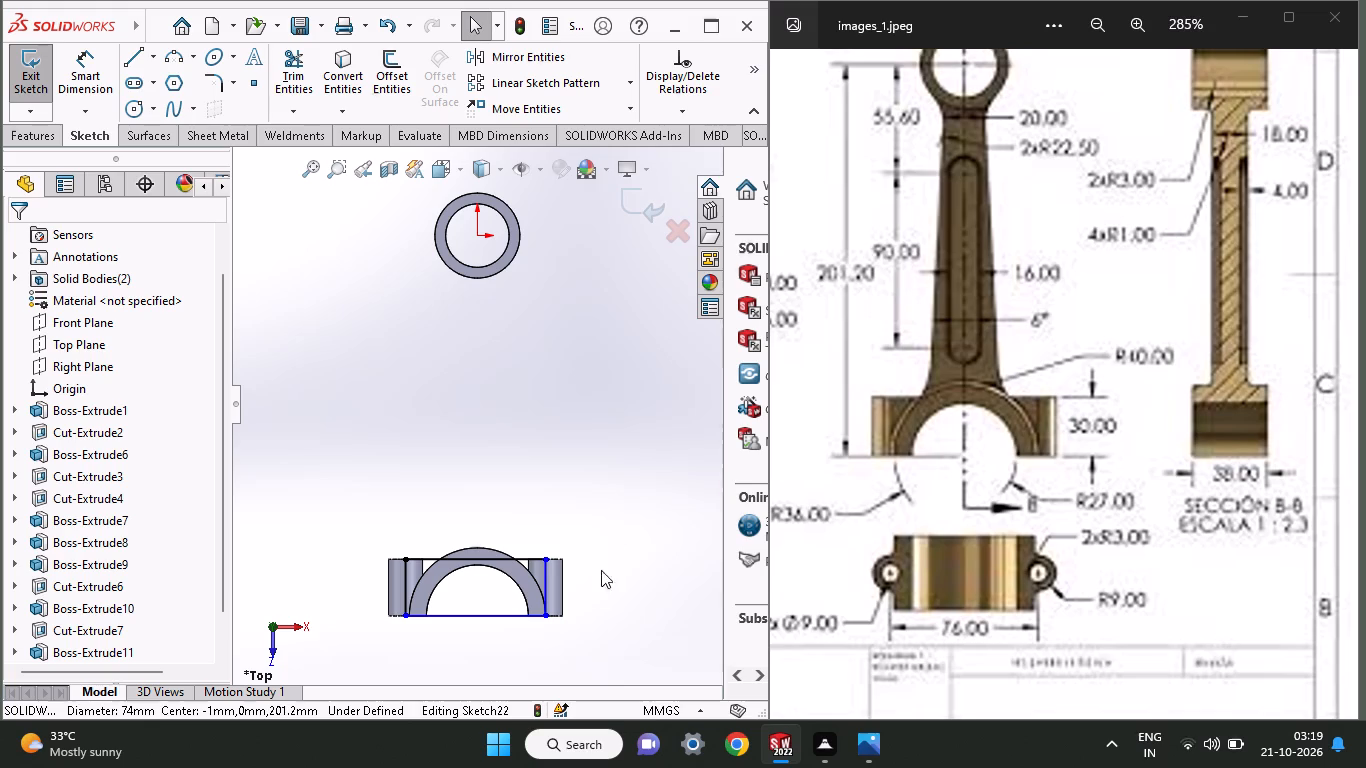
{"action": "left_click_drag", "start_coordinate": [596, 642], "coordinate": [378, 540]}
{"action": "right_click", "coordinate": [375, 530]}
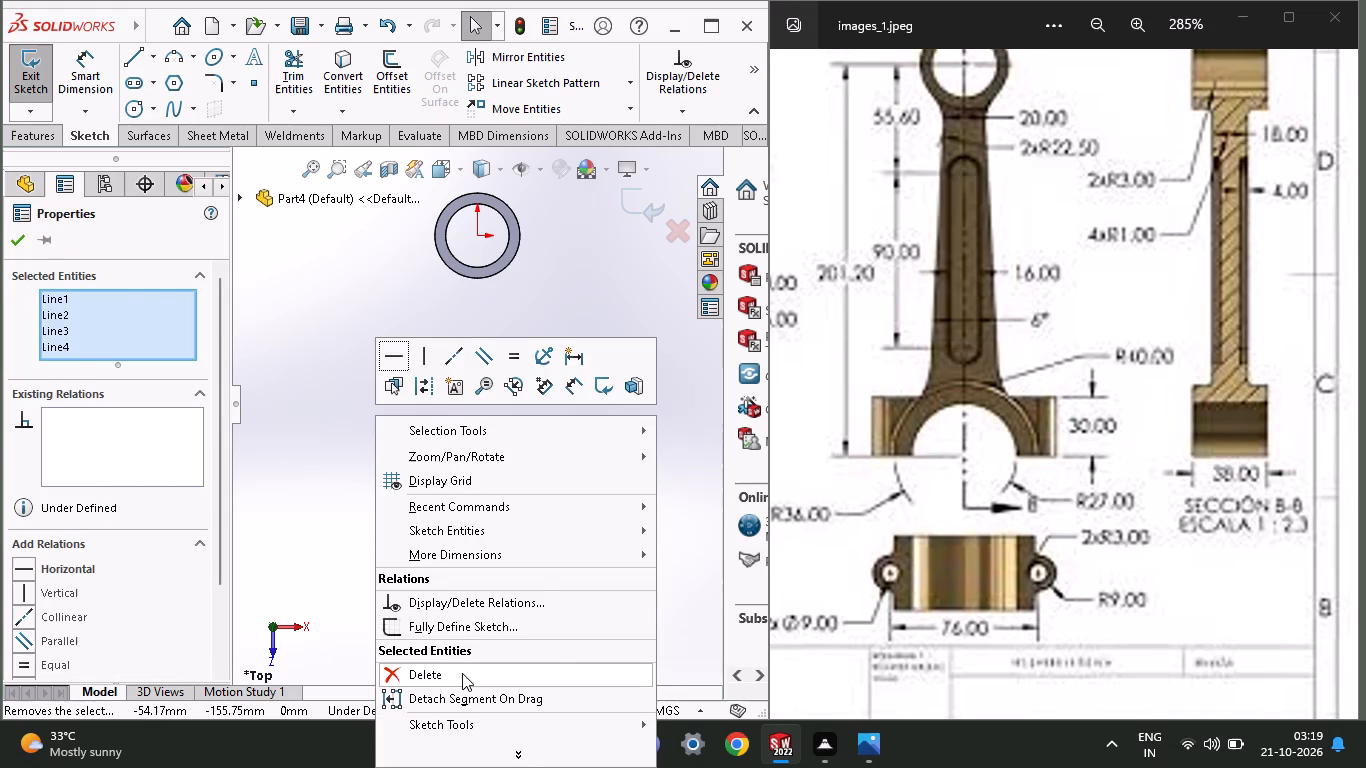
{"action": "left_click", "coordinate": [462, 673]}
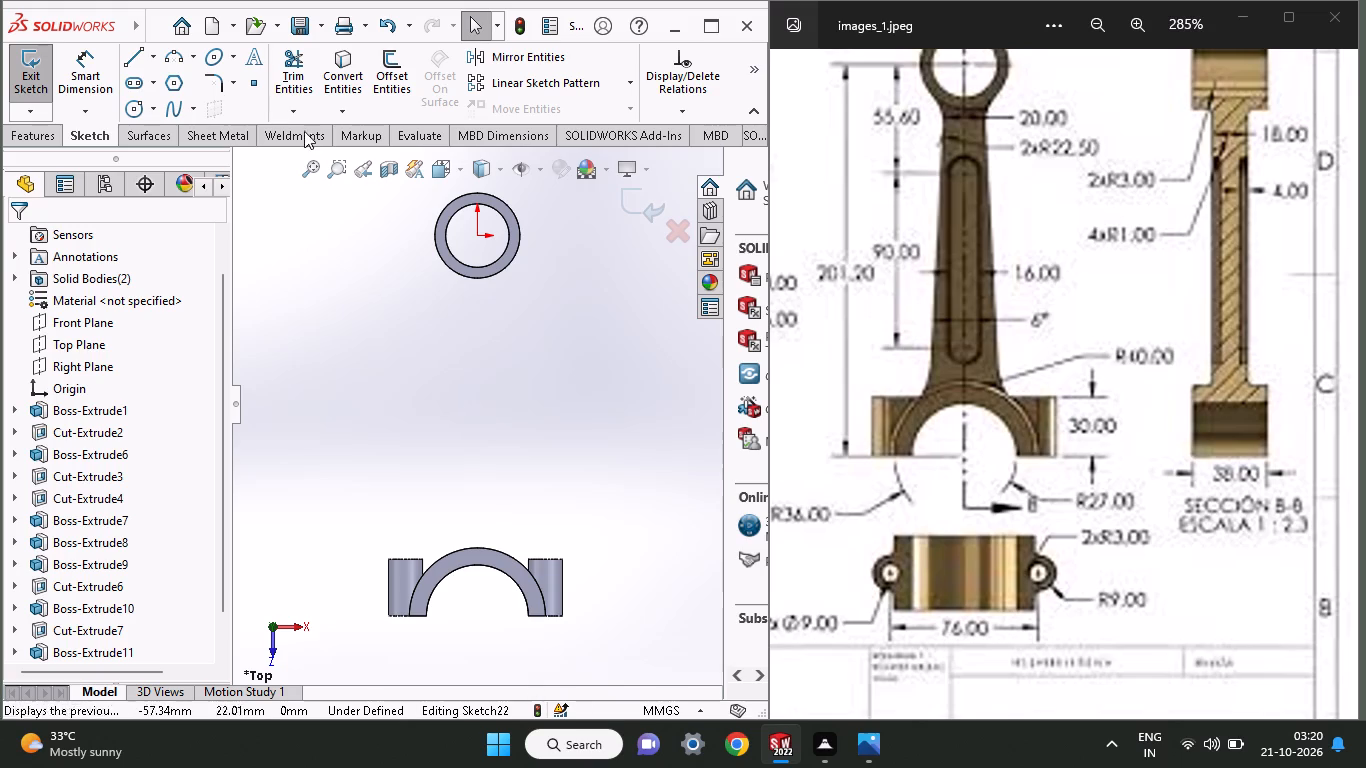
Sketch a corner rectangle 74 mm wide and about 53 mm high from the half ring's lower outer corner to above its crown.
{"action": "left_click", "coordinate": [745, 59]}
{"action": "left_click", "coordinate": [651, 123]}
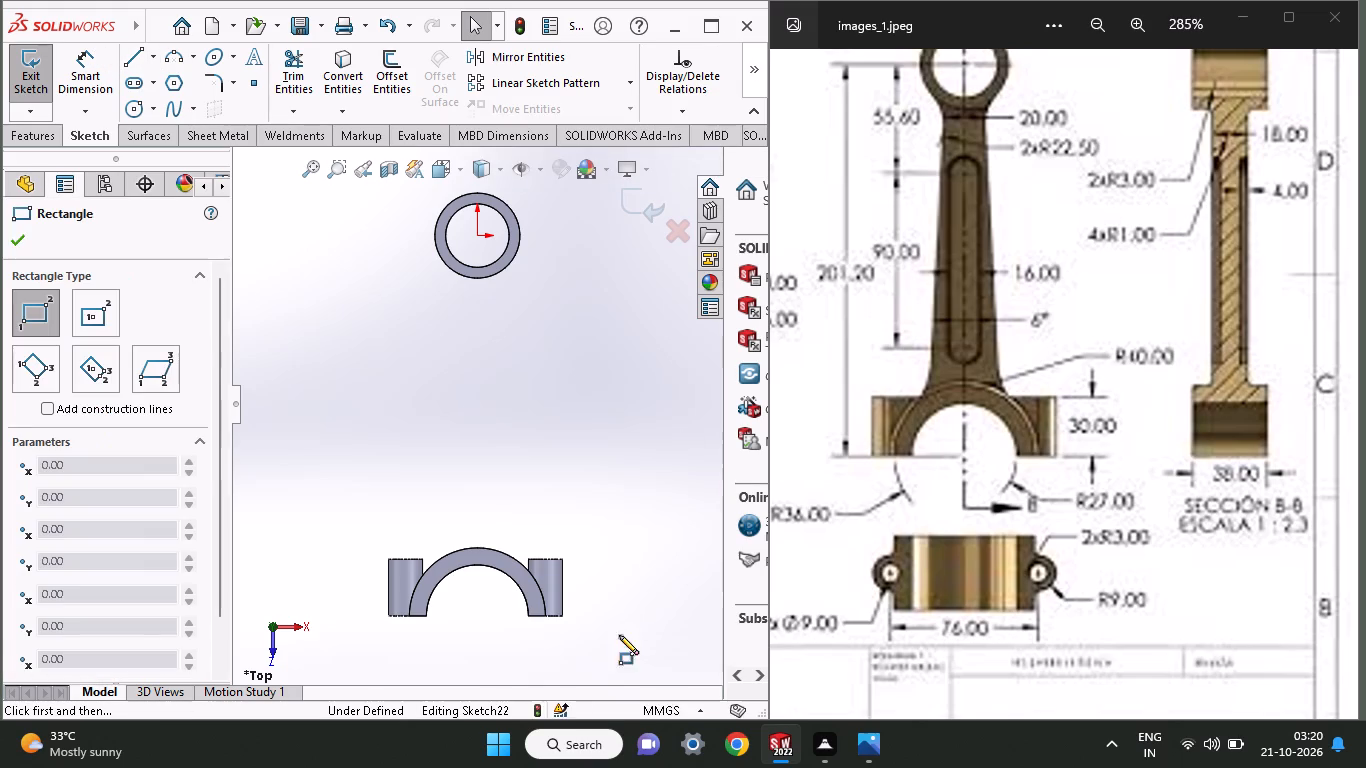
{"action": "left_click", "coordinate": [548, 617]}
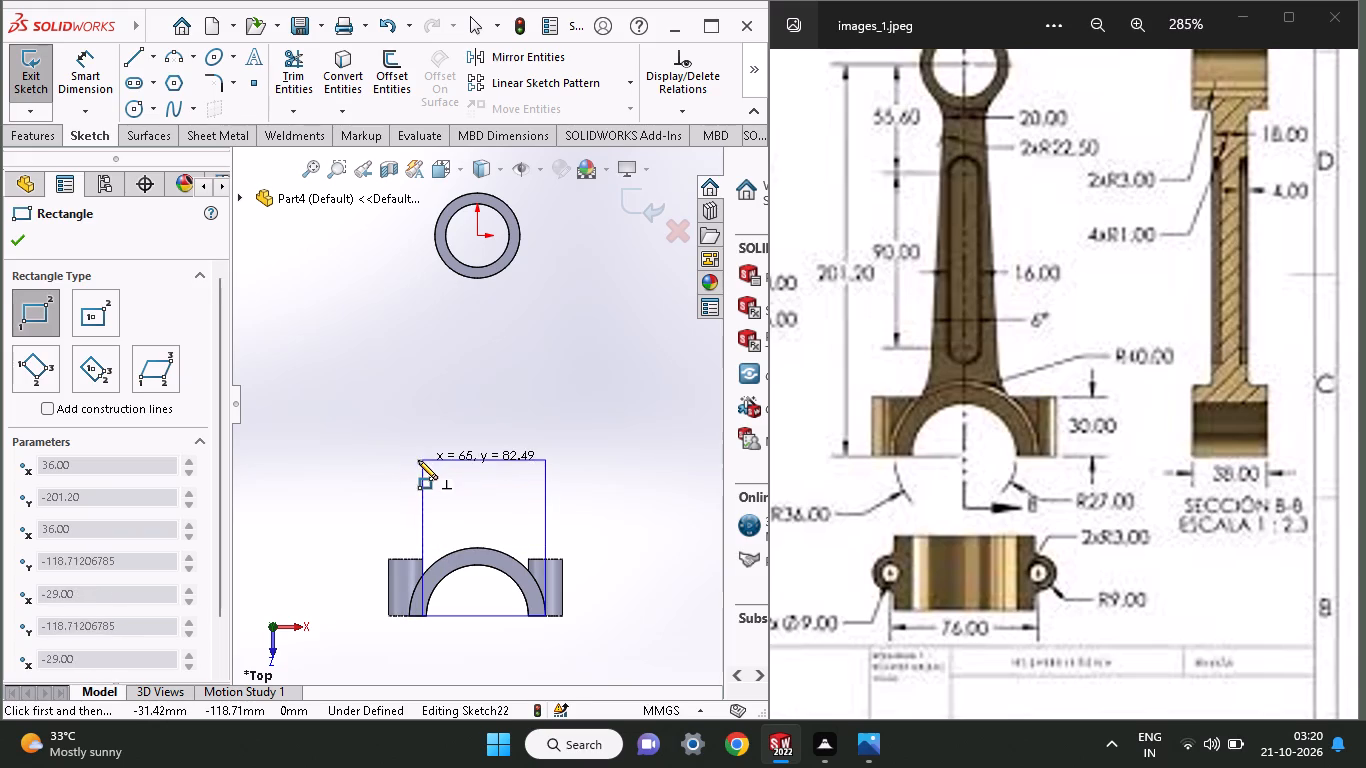
{"action": "left_click", "coordinate": [406, 515]}
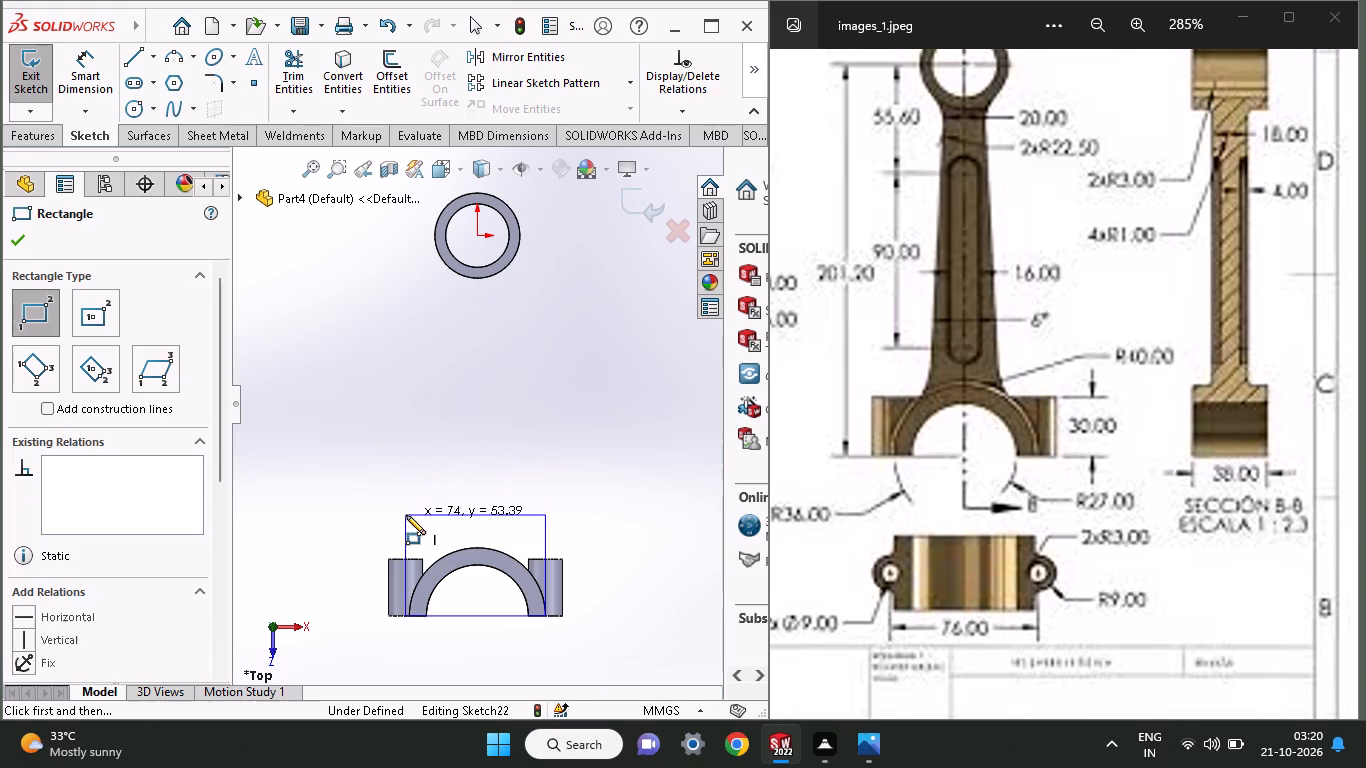
{"action": "right_click", "coordinate": [452, 439]}
{"action": "left_click", "coordinate": [482, 464]}
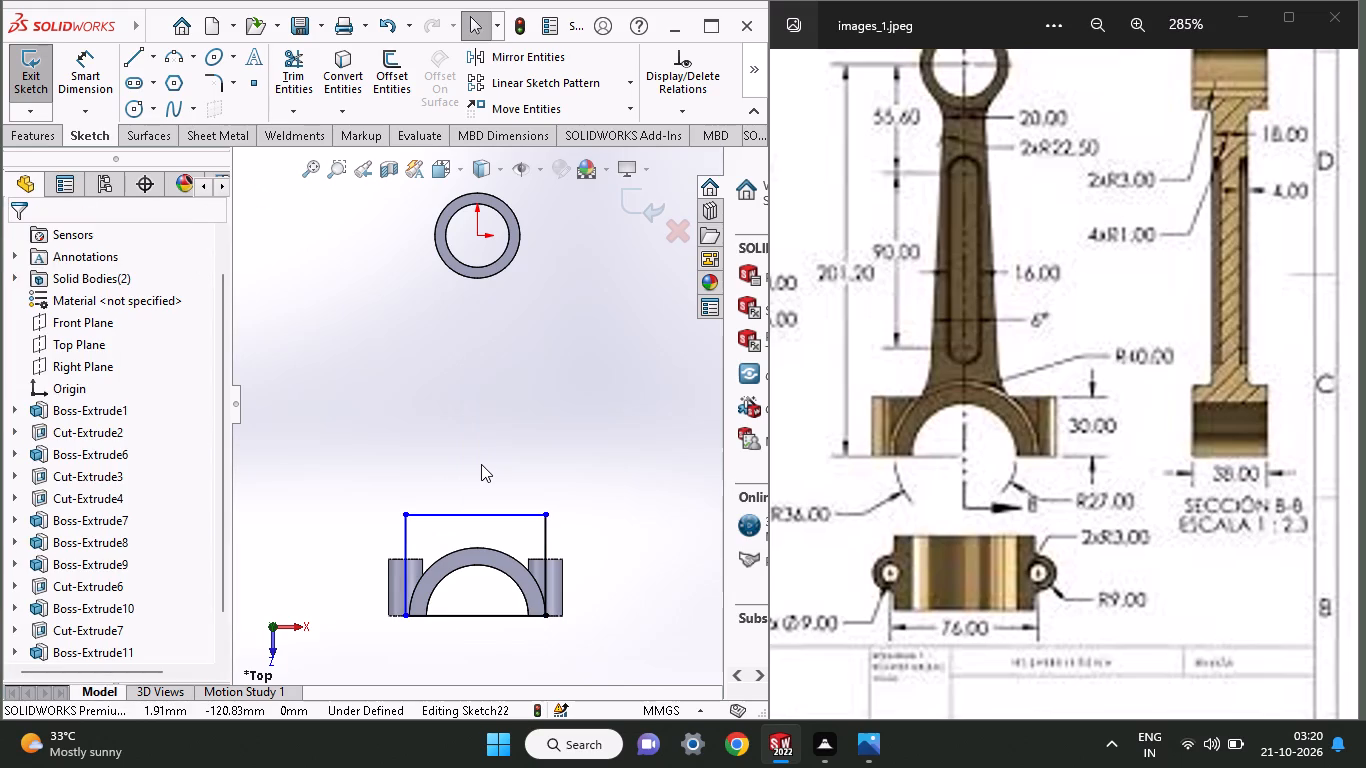
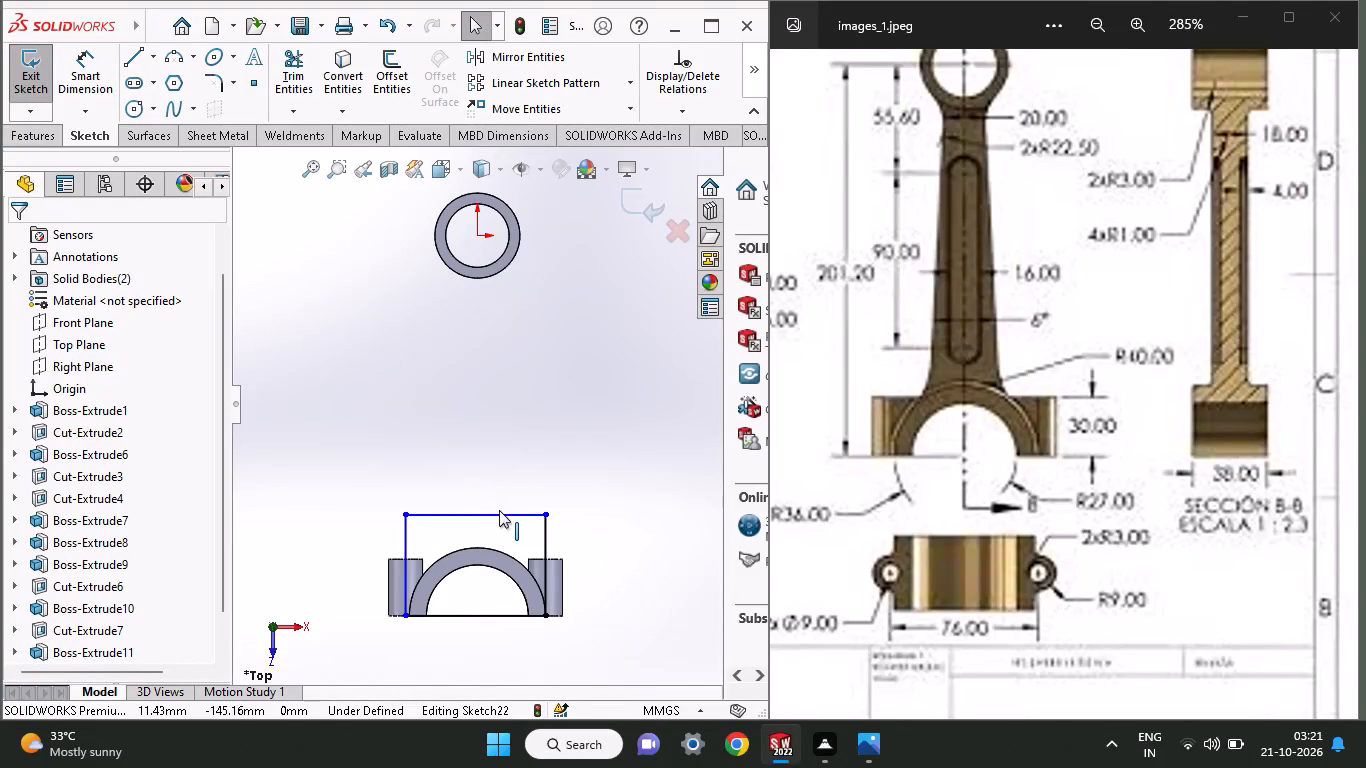
Delete all four lines of the 74 mm wide rectangle around the half ring from the sketch.
{"action": "left_click", "coordinate": [501, 514]}
{"action": "right_click", "coordinate": [501, 514]}
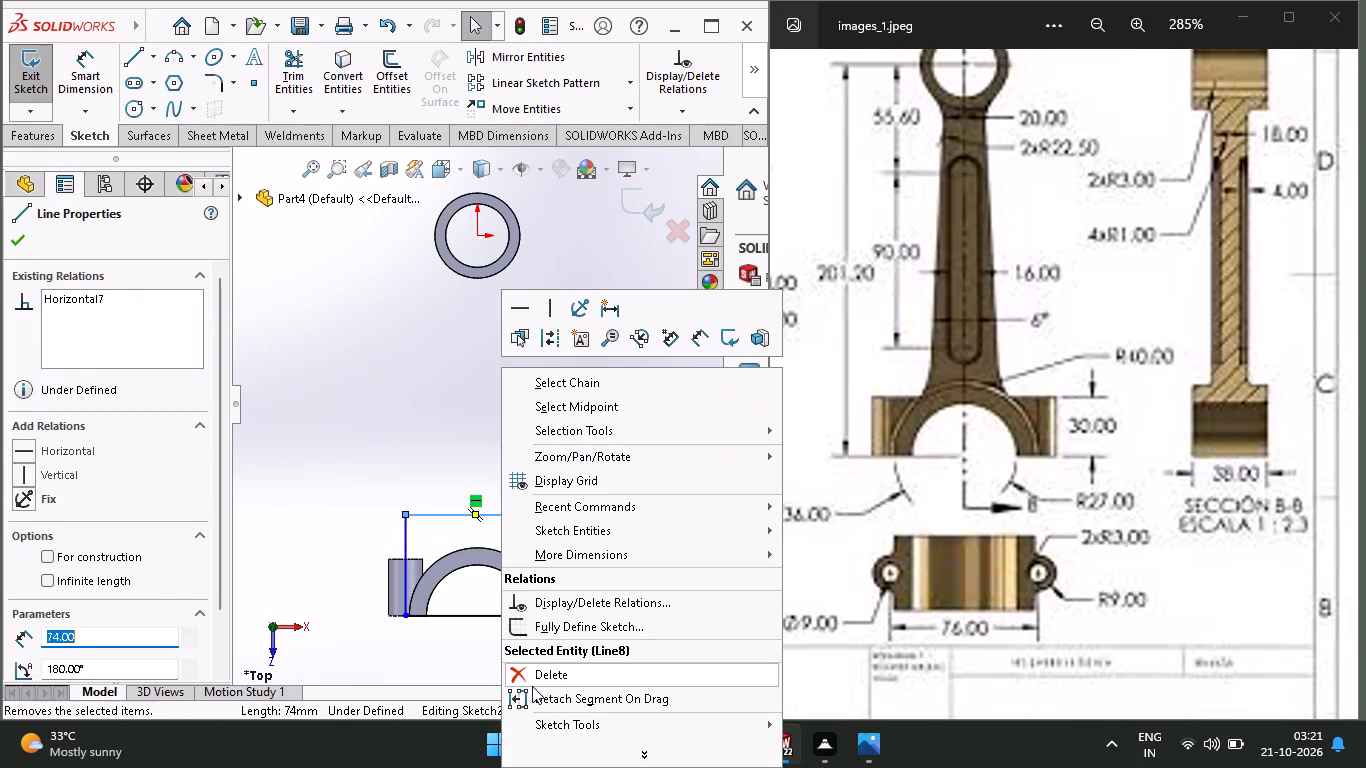
{"action": "left_click", "coordinate": [532, 686]}
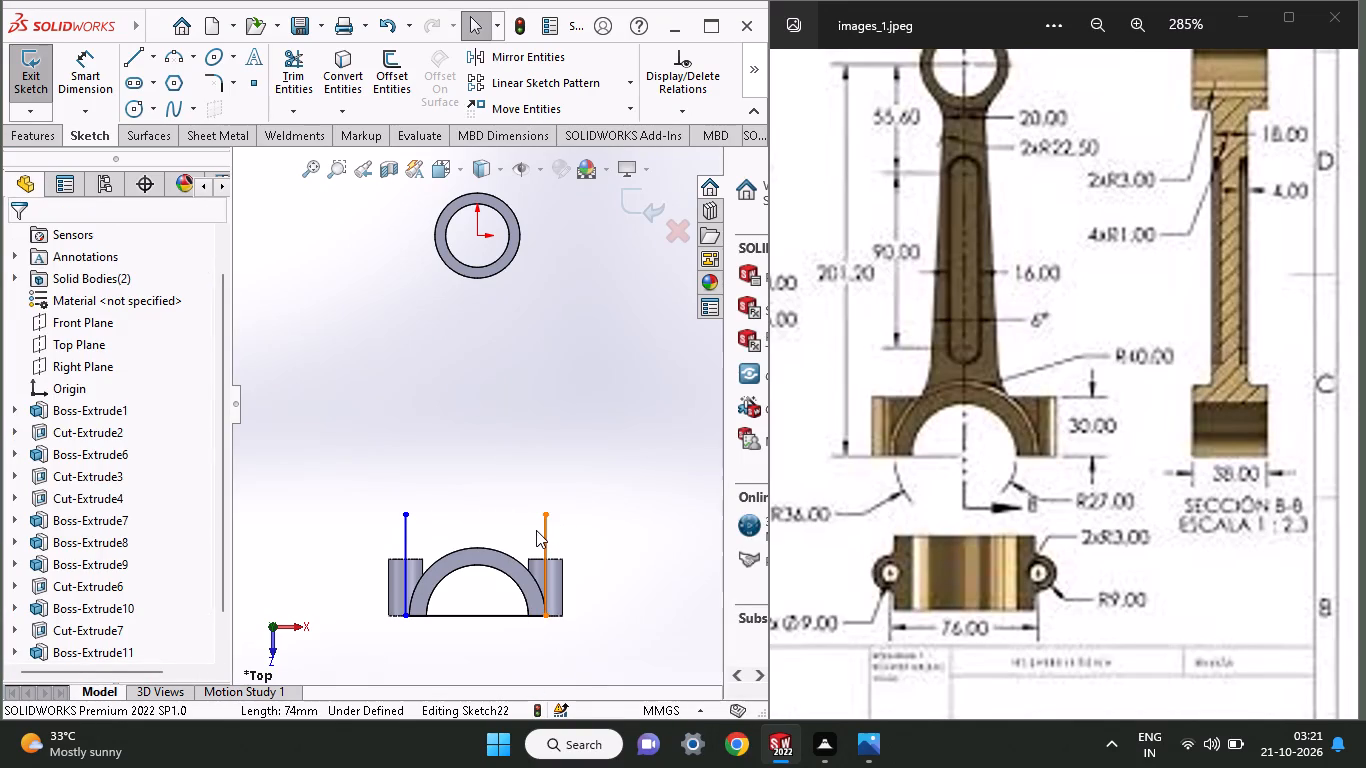
{"action": "left_click", "coordinate": [546, 547]}
{"action": "right_click", "coordinate": [546, 547]}
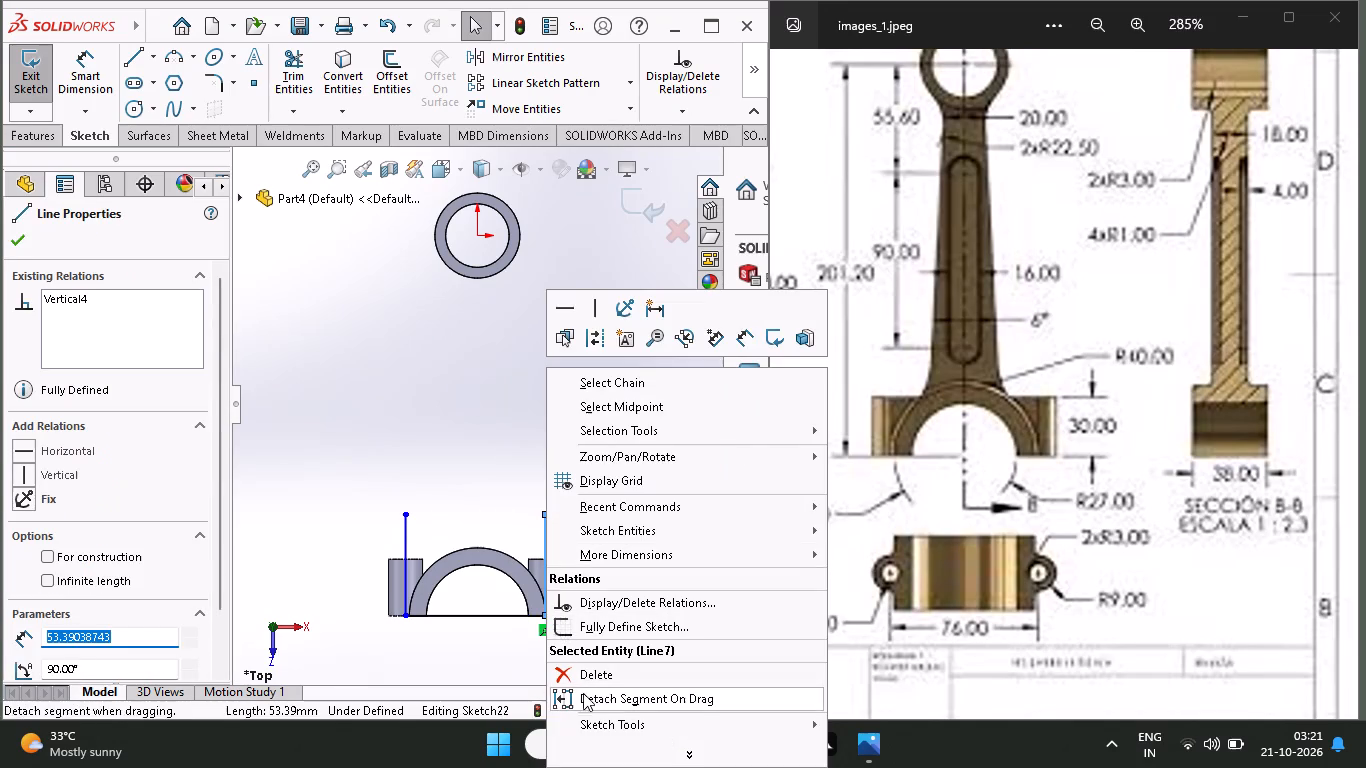
{"action": "left_click", "coordinate": [579, 681]}
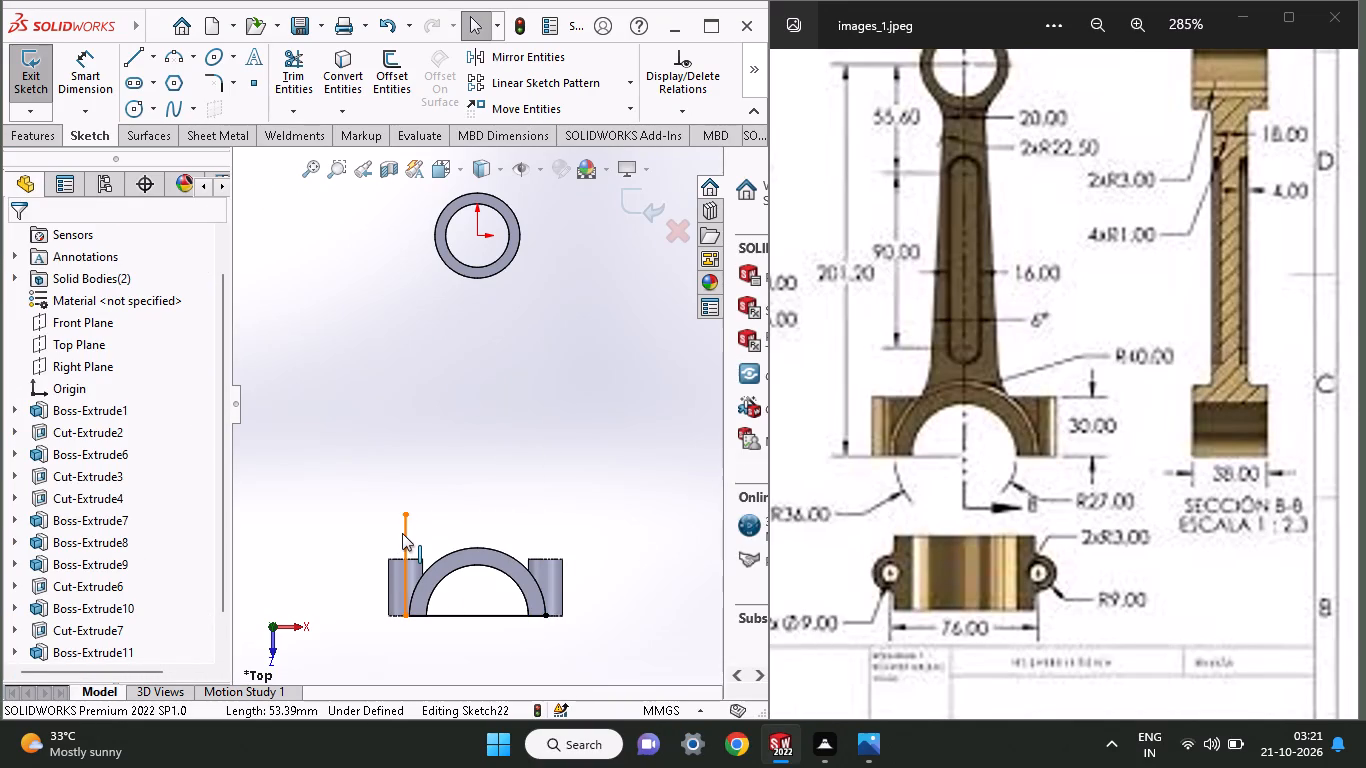
{"action": "right_click", "coordinate": [402, 533]}
{"action": "left_click", "coordinate": [498, 674]}
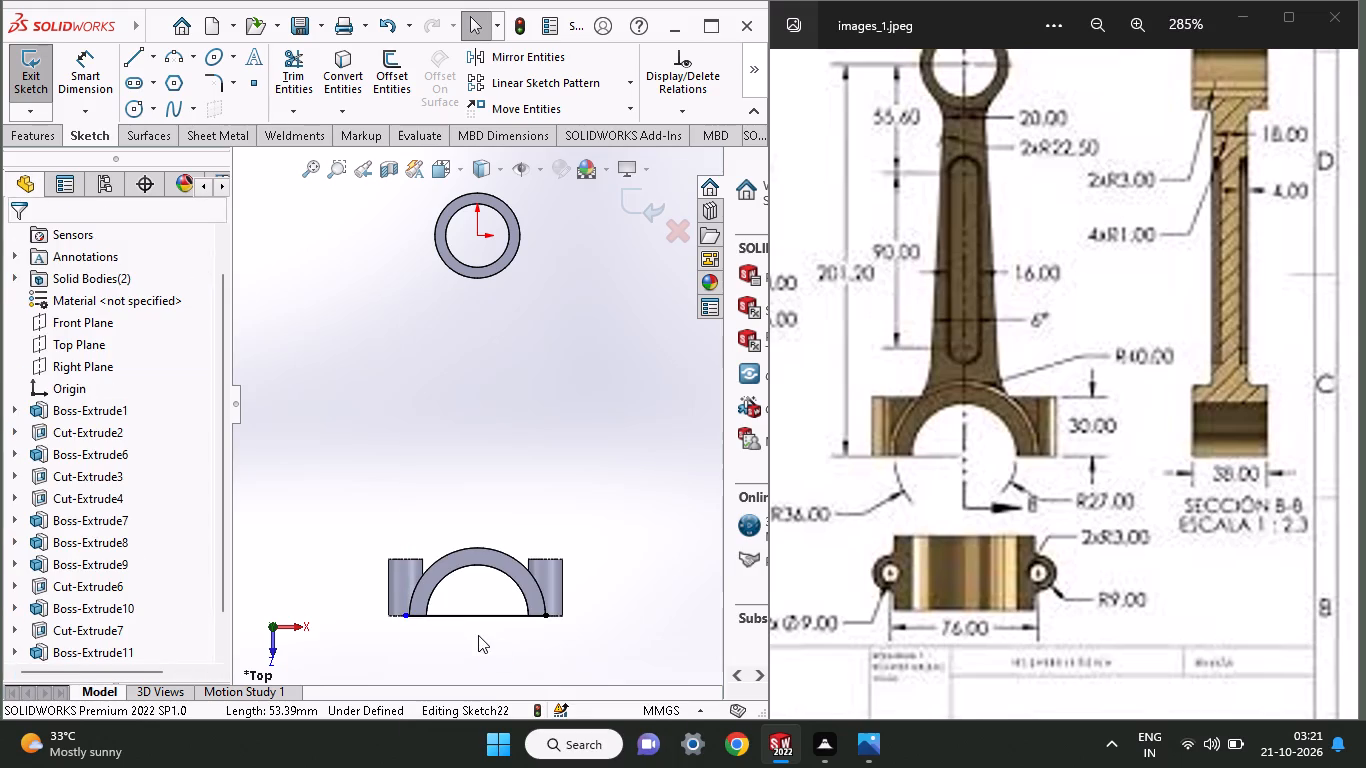
{"action": "left_click", "coordinate": [472, 619]}
{"action": "right_click", "coordinate": [472, 619]}
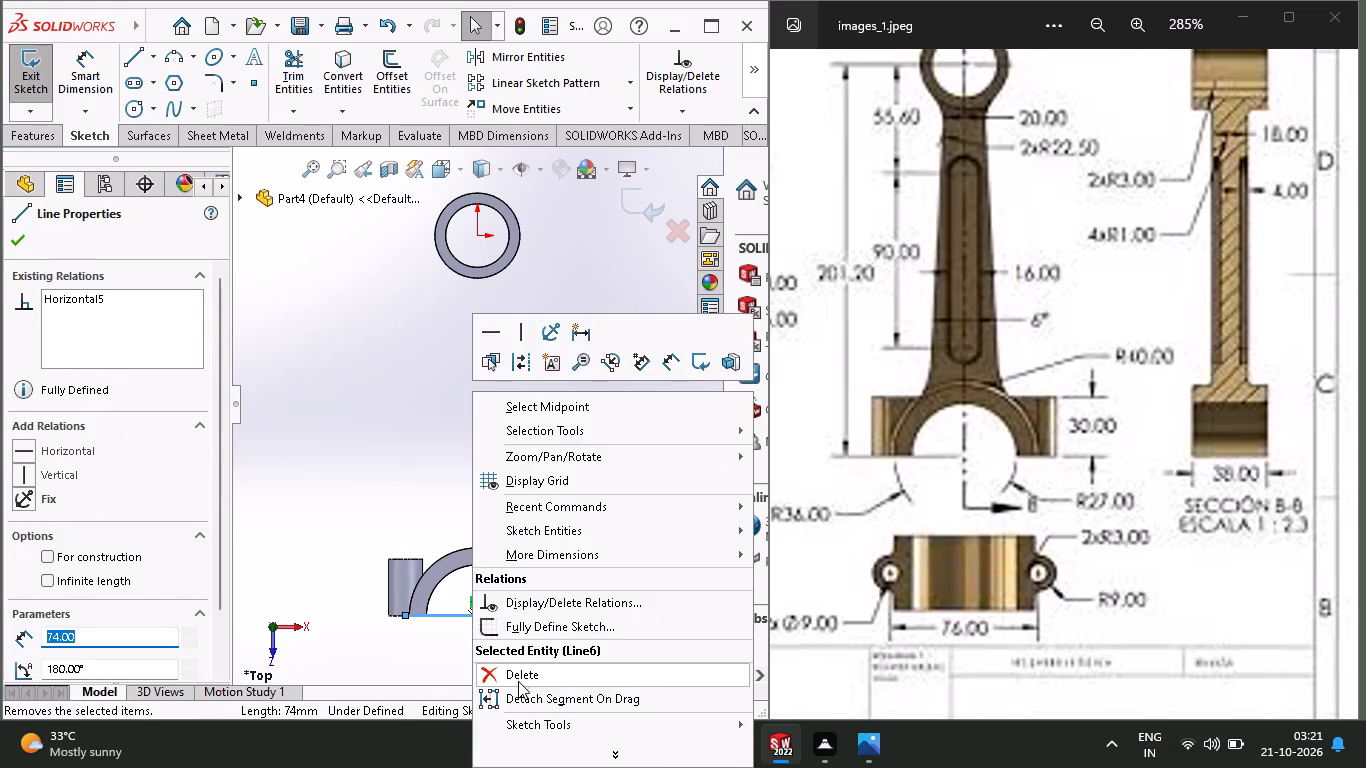
{"action": "left_click", "coordinate": [518, 681]}
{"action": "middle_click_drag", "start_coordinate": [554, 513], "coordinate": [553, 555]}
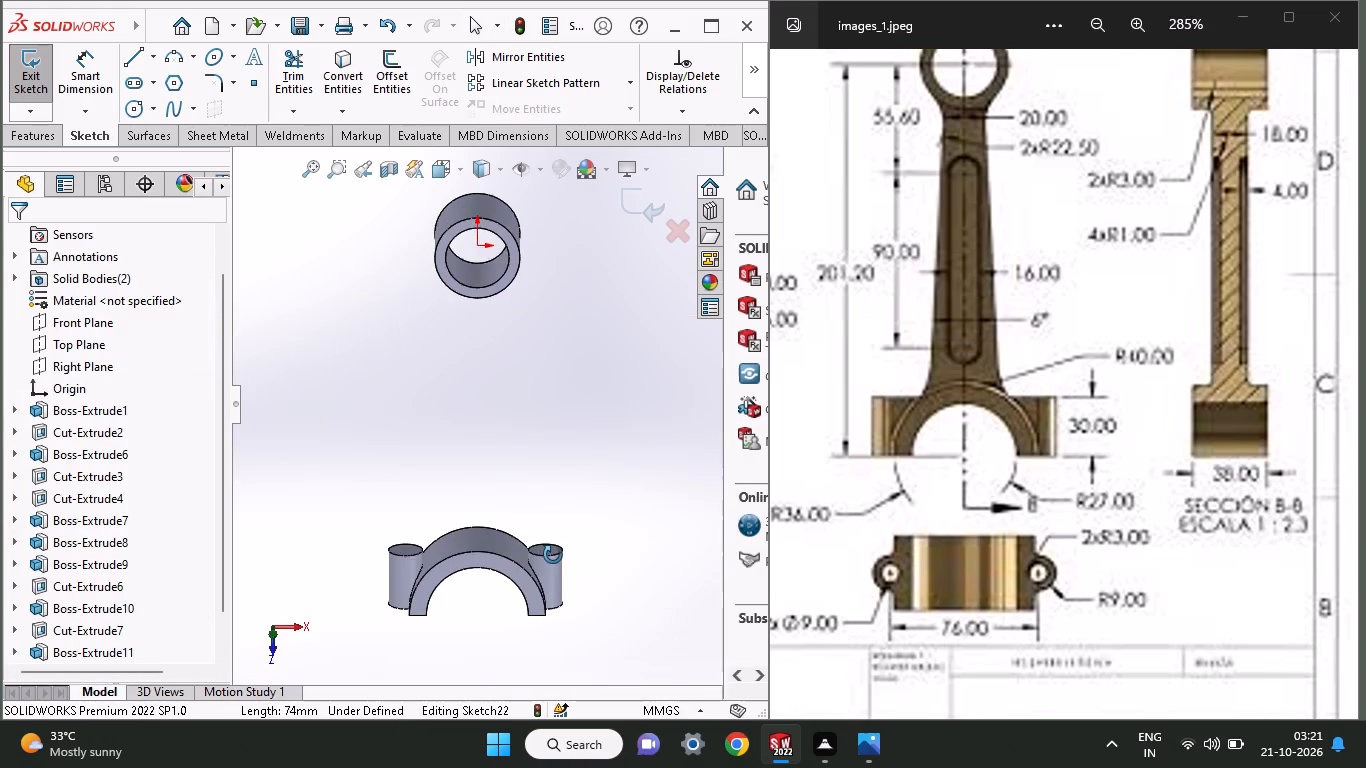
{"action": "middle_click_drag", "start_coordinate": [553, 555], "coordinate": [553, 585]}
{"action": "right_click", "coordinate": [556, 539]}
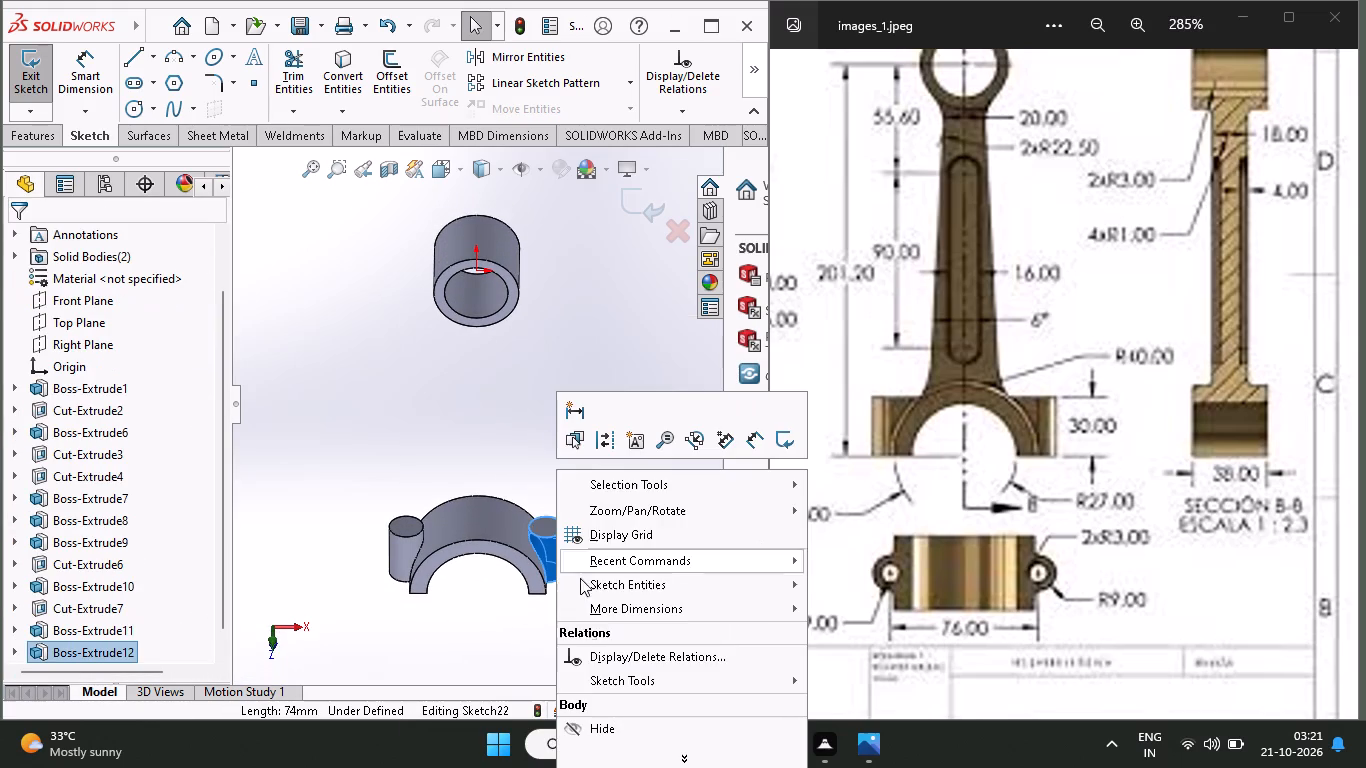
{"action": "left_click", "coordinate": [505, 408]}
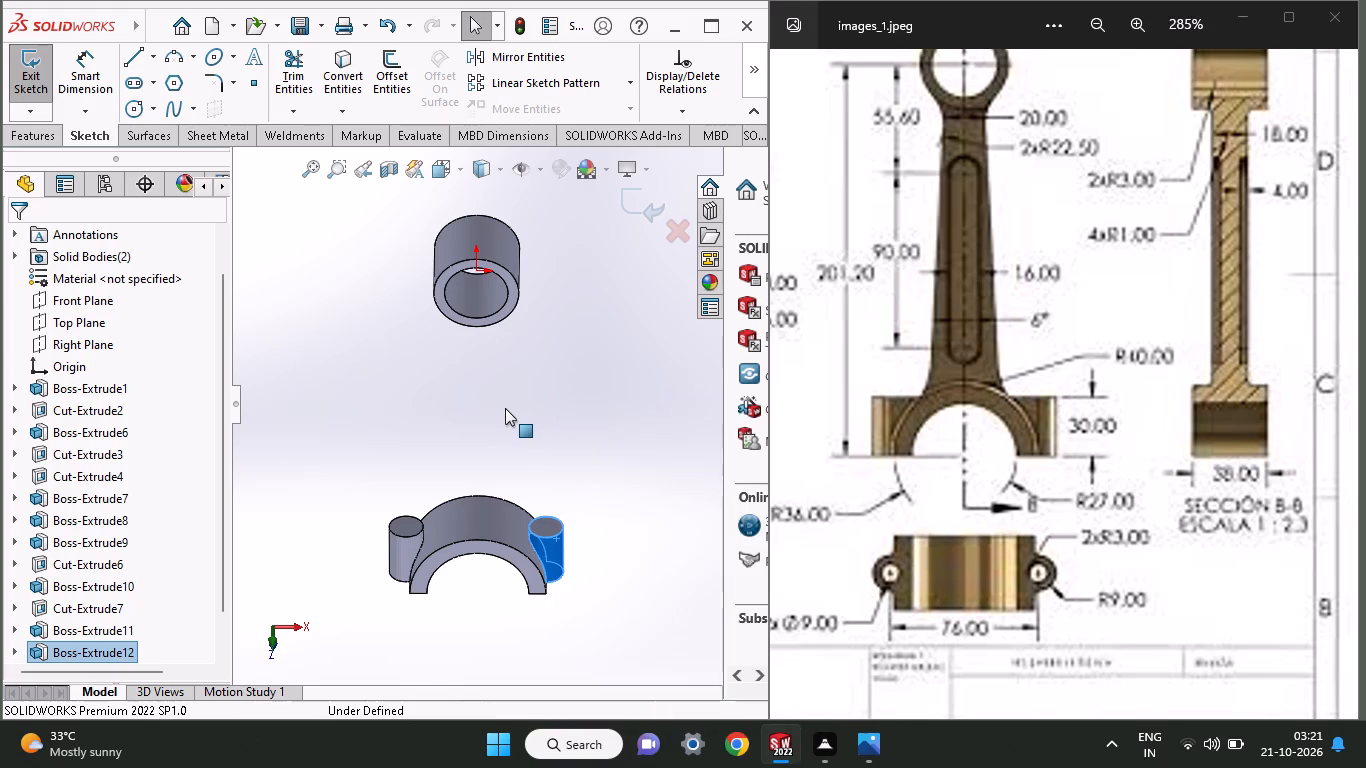
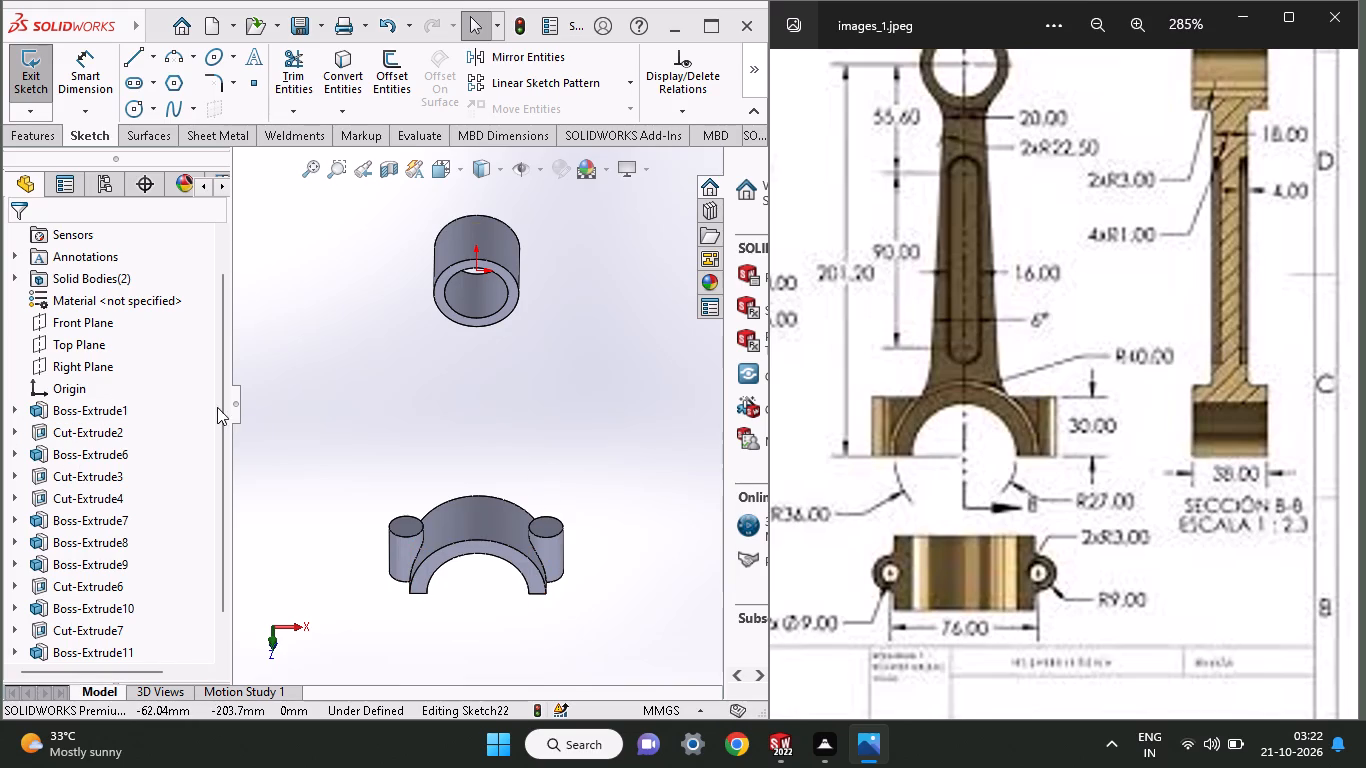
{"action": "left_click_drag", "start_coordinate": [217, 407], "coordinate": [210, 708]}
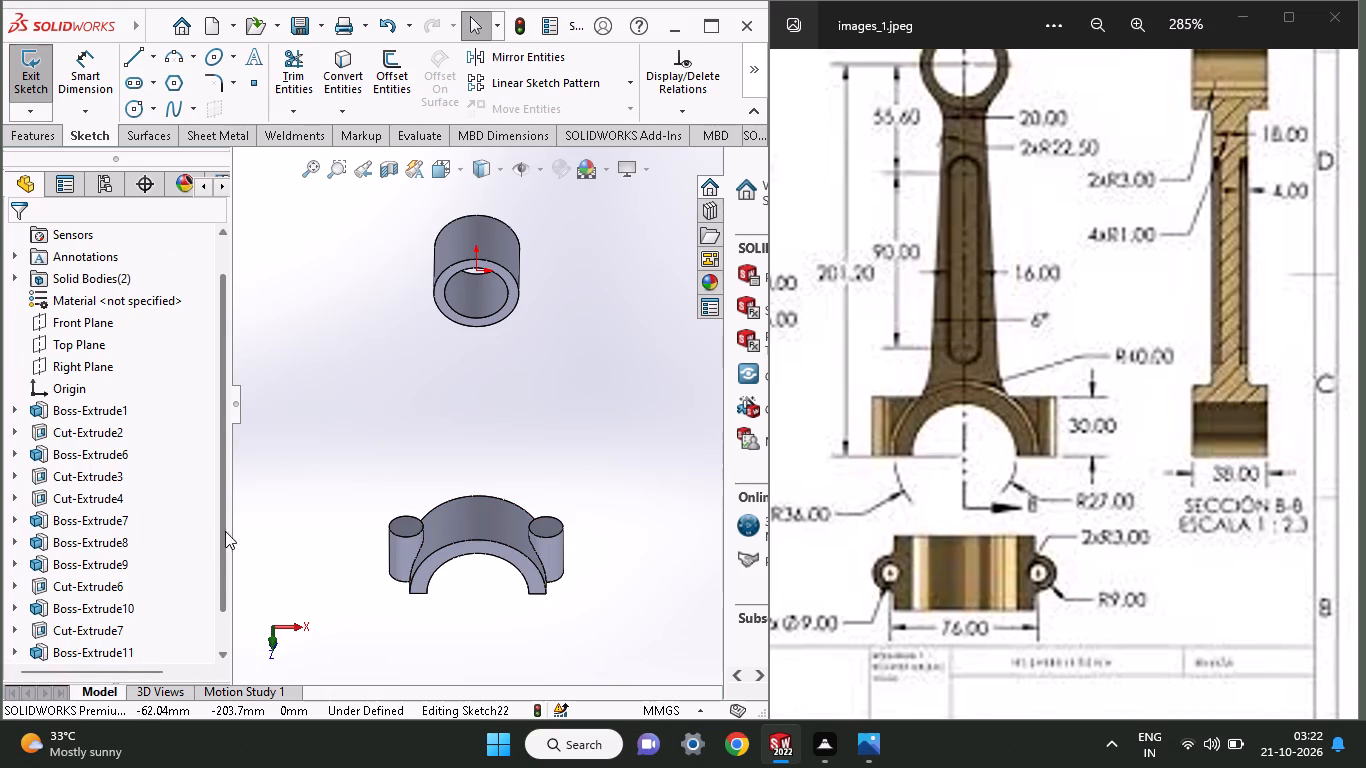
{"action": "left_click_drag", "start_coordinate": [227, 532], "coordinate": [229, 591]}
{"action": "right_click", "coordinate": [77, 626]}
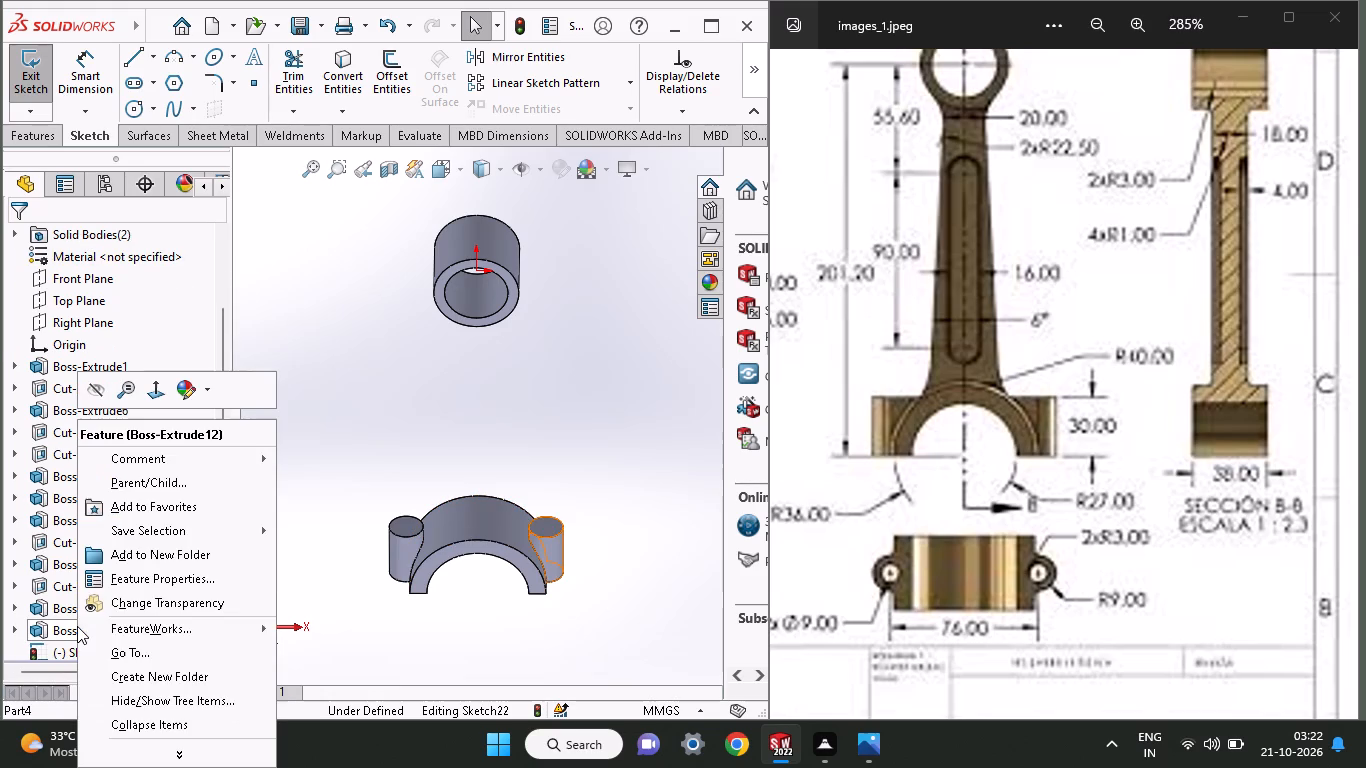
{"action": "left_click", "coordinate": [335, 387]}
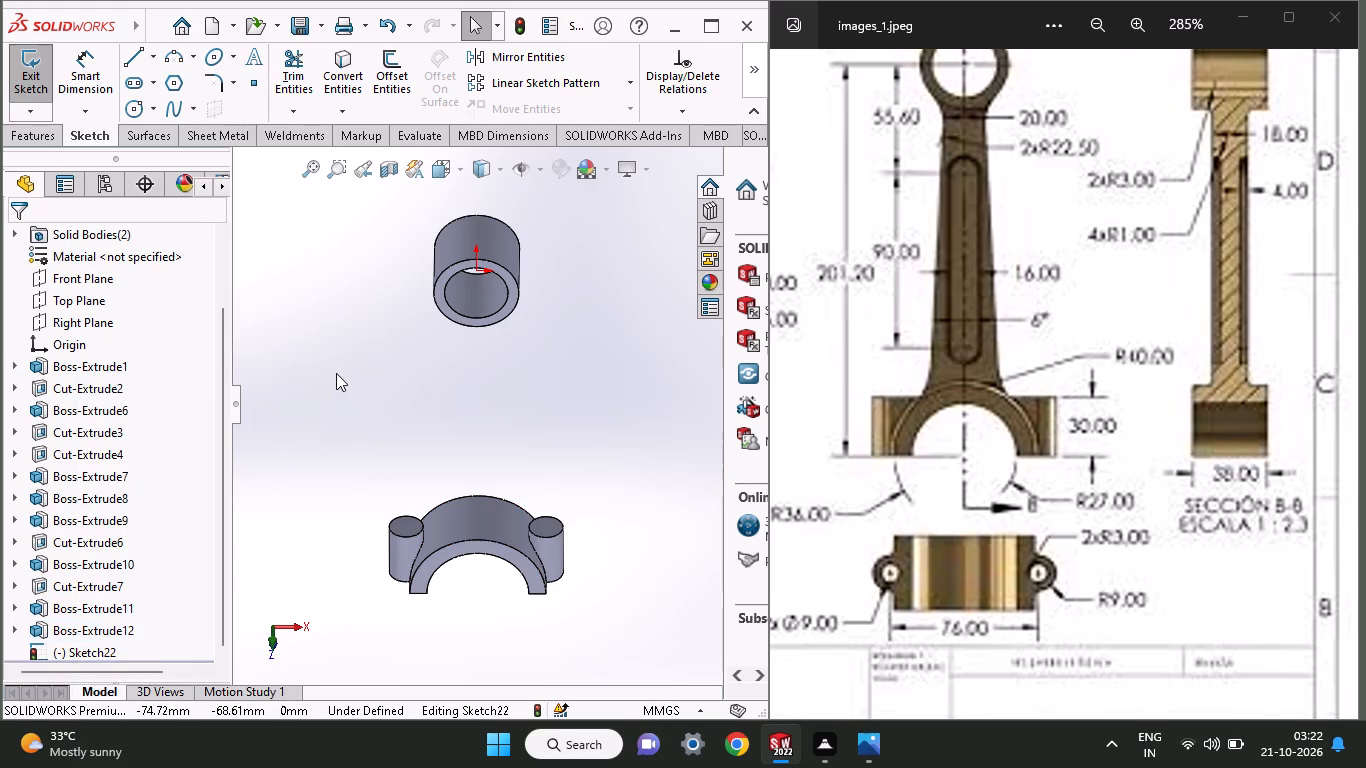
Undo the rectangle sketch edits around the half ring until the Top Plane sketch is closed.
{"action": "key", "text": "ctrl+z"}
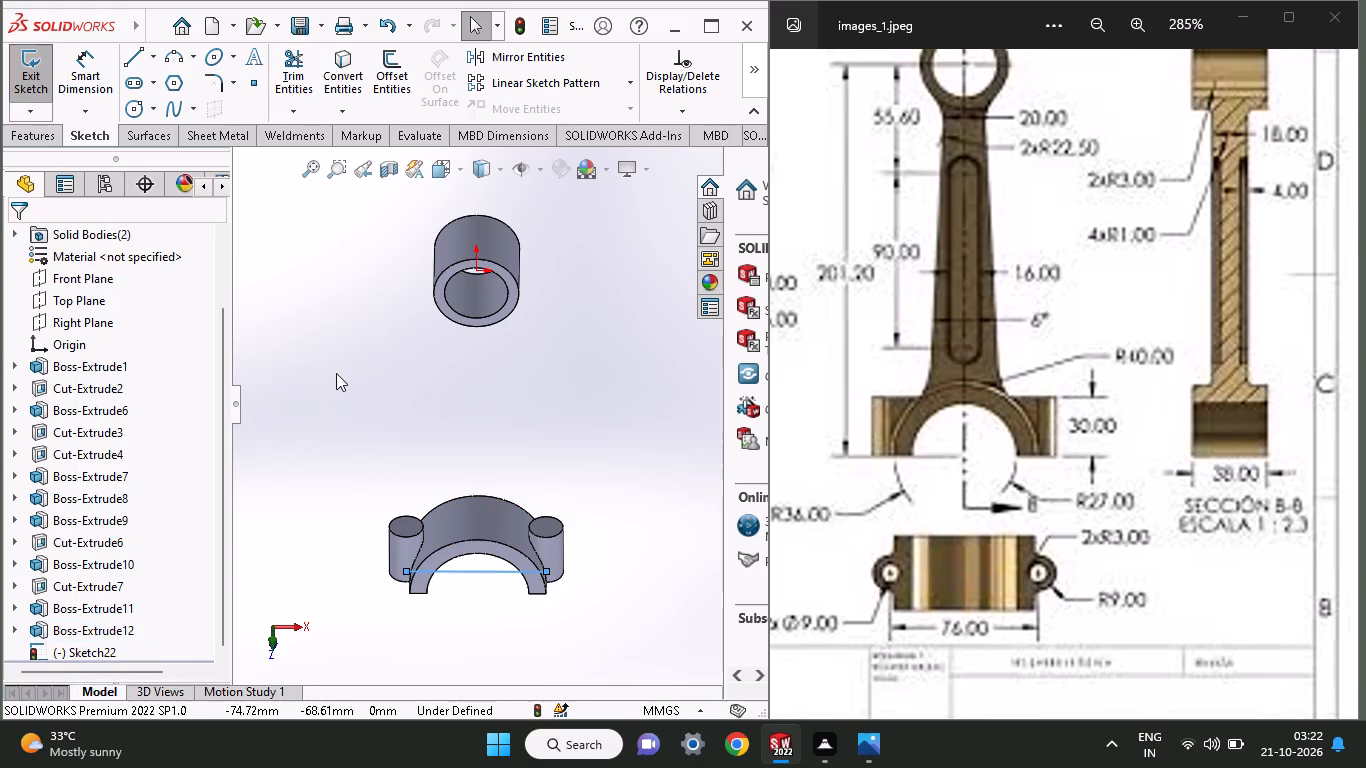
{"action": "key", "text": "ctrl+z"}
{"action": "key", "text": "ctrl+z"}
{"action": "key", "text": "ctrl+z"}
{"action": "key", "text": "ctrl+z"}
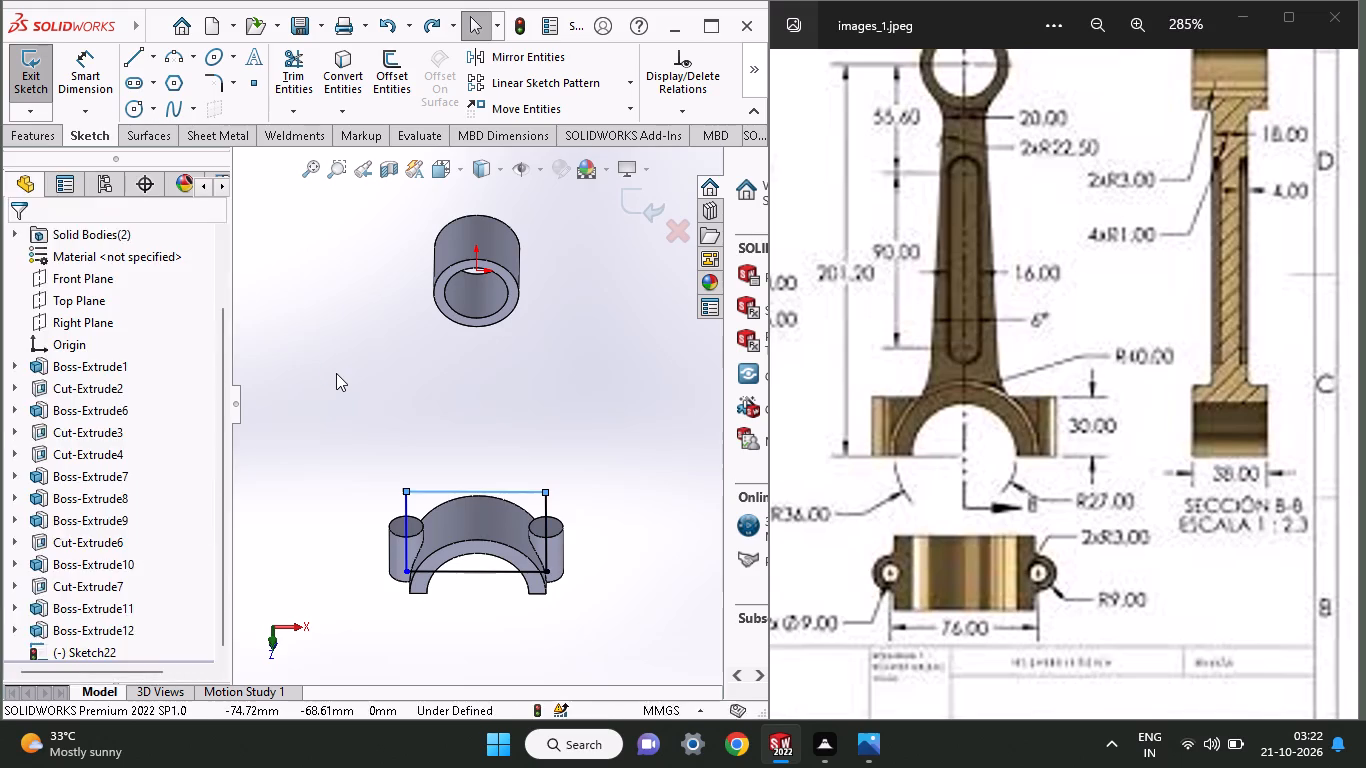
{"action": "key", "text": "ctrl+z"}
{"action": "key", "text": "ctrl+z"}
{"action": "key", "text": "ctrl+z"}
{"action": "key", "text": "ctrl+z"}
{"action": "key", "text": "ctrl+z"}
{"action": "key", "text": "ctrl+z"}
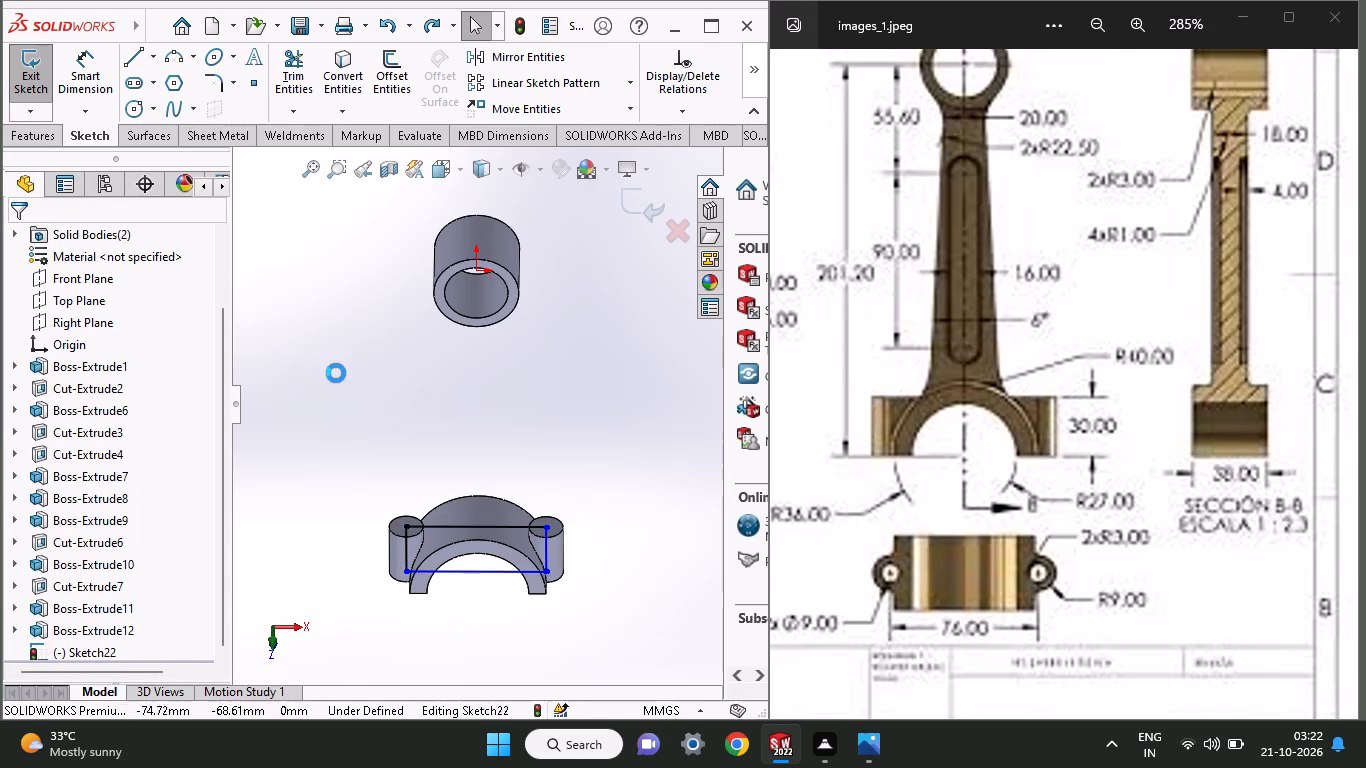
{"action": "key", "text": "ctrl+z"}
{"action": "key", "text": "ctrl+z"}
{"action": "key", "text": "ctrl+z"}
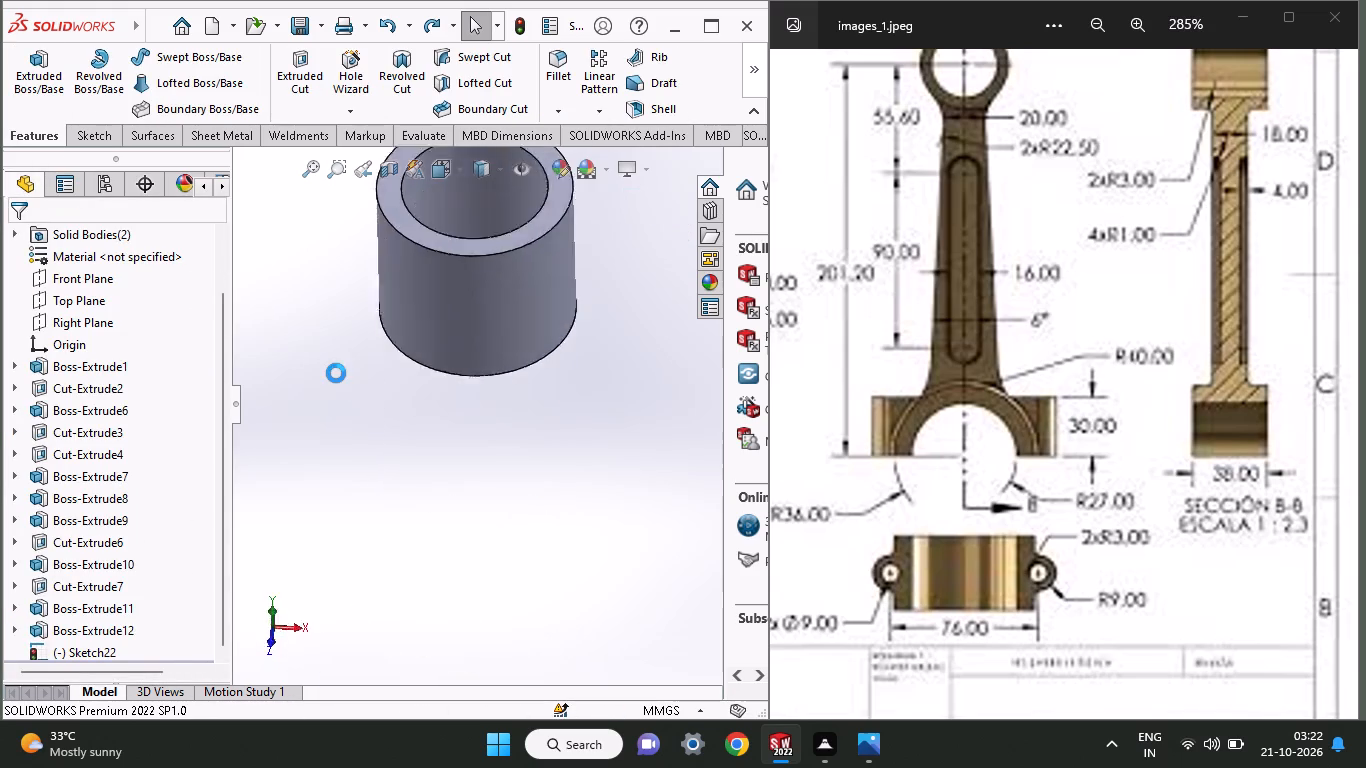
Undo both R9 bolt boss extrusions and their sketches, back to the open first boss sketch with its circle and 38 mm line.
{"action": "key", "text": "ctrl+z"}
{"action": "key", "text": "ctrl+z"}
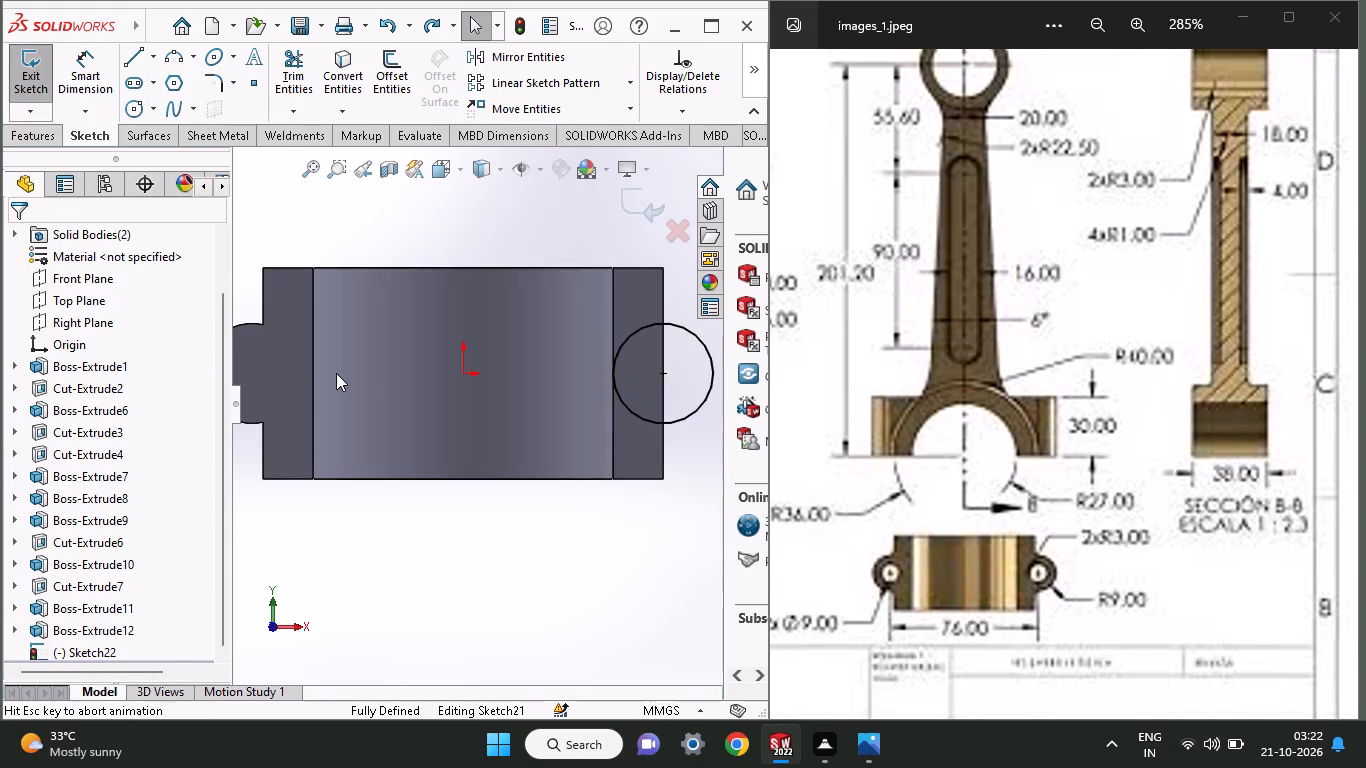
{"action": "key", "text": "ctrl+z"}
{"action": "key", "text": "ctrl+z"}
{"action": "key", "text": "ctrl+z"}
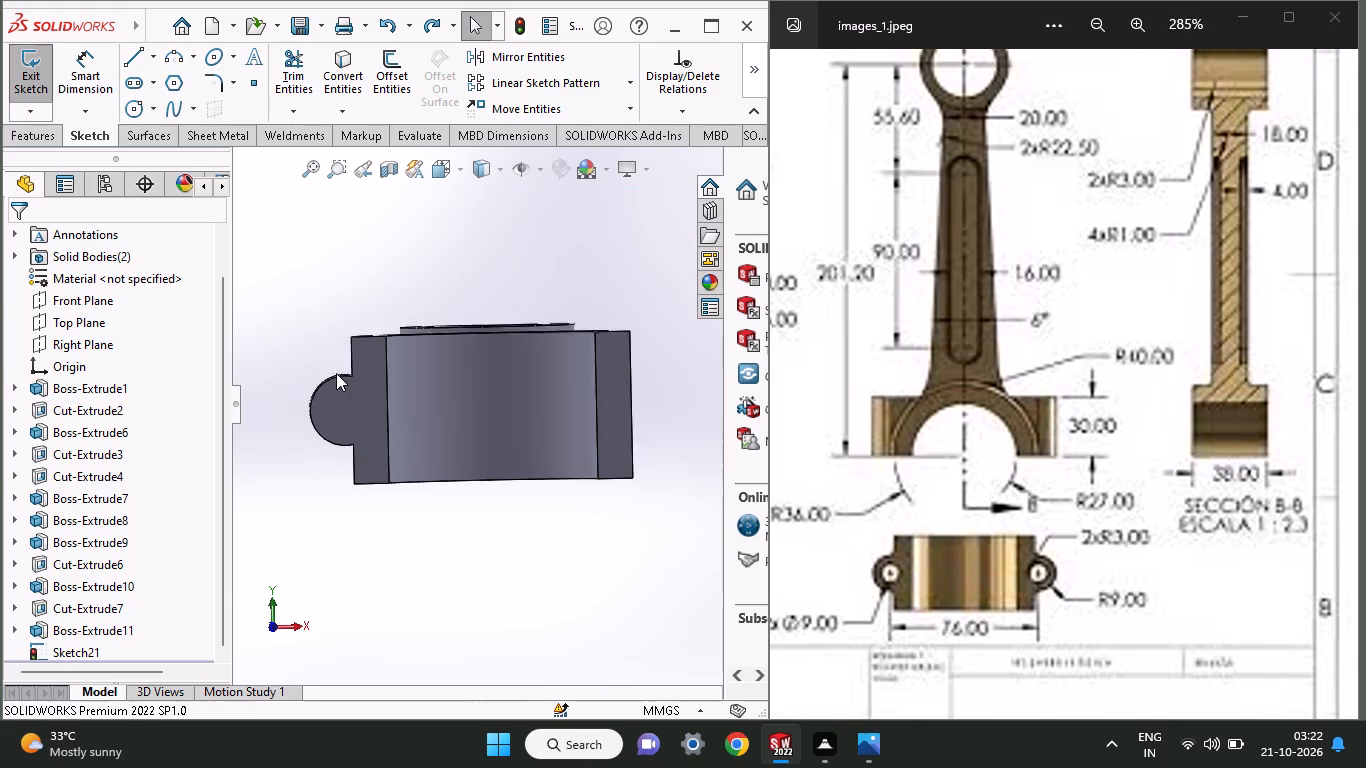
{"action": "key", "text": "ctrl+z"}
{"action": "key", "text": "ctrl+z"}
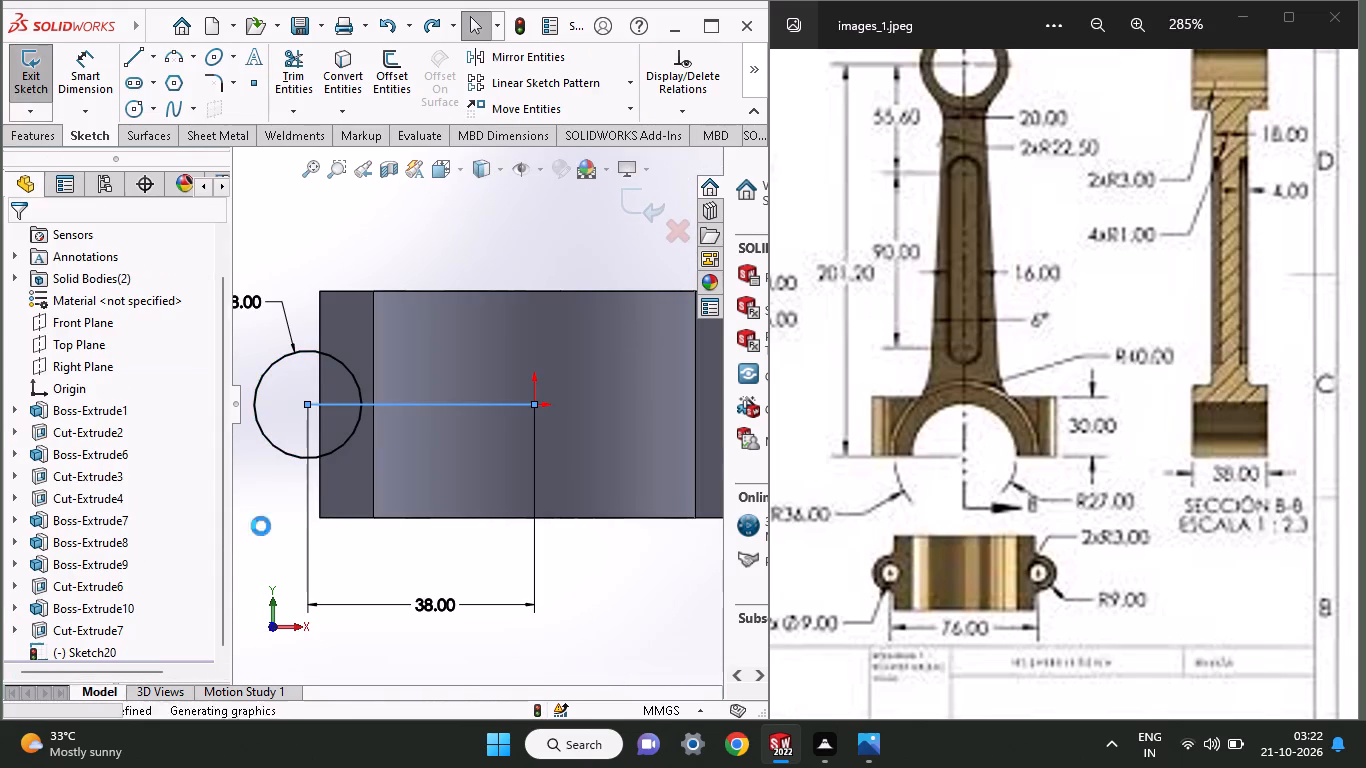
Delete the bolt boss circle from the sketch together with its diameter dimension.
{"action": "scroll", "coordinate": [342, 457], "scroll_direction": "up", "scroll_amount": 2, "text": "ctrl"}
{"action": "left_click", "coordinate": [348, 441]}
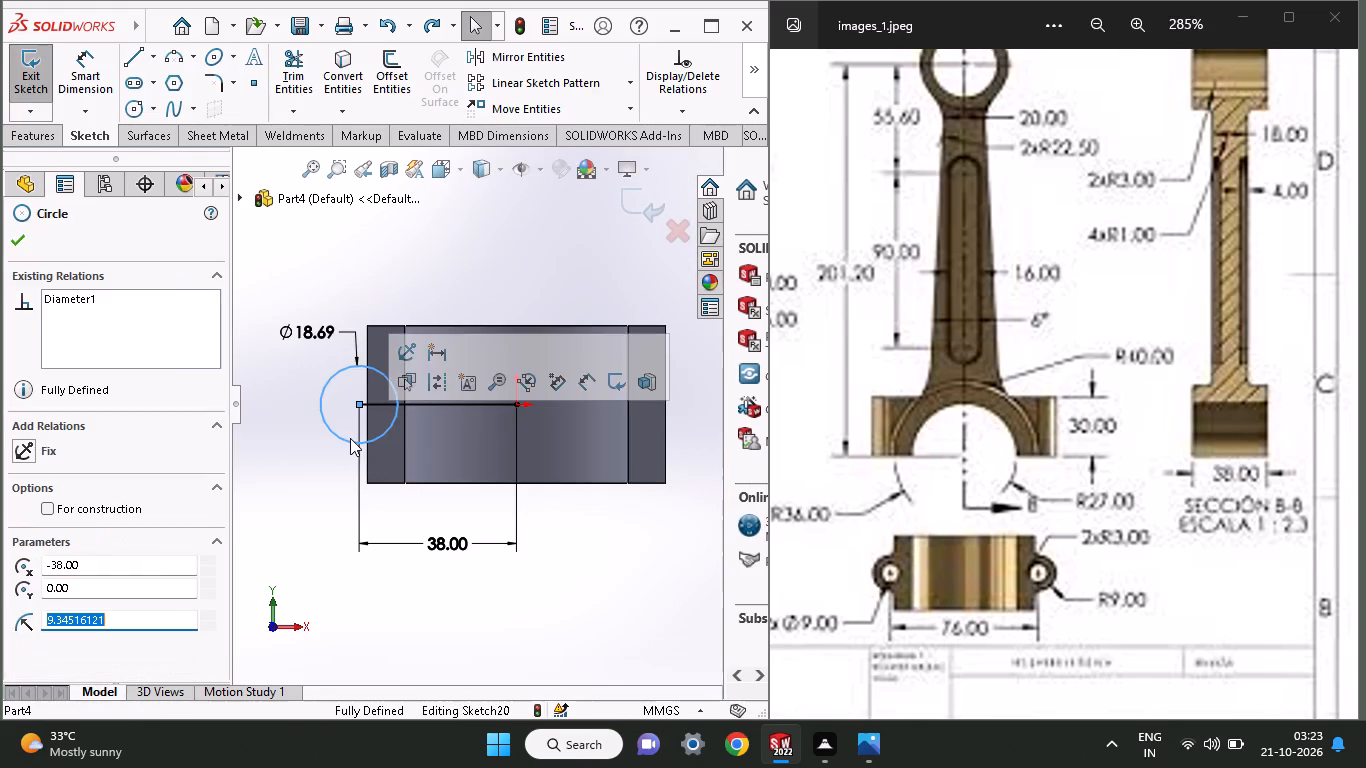
{"action": "right_click", "coordinate": [350, 438]}
{"action": "left_click", "coordinate": [389, 674]}
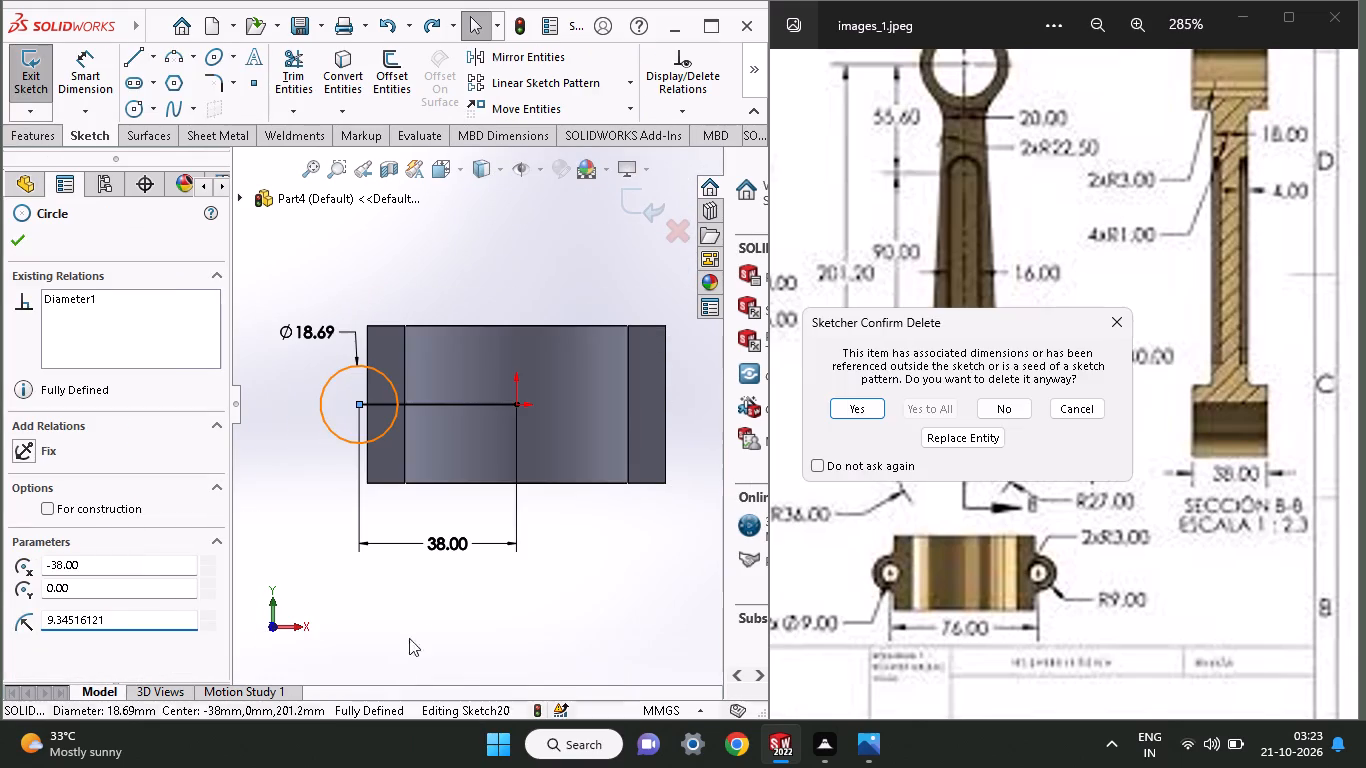
{"action": "left_click", "coordinate": [868, 407]}
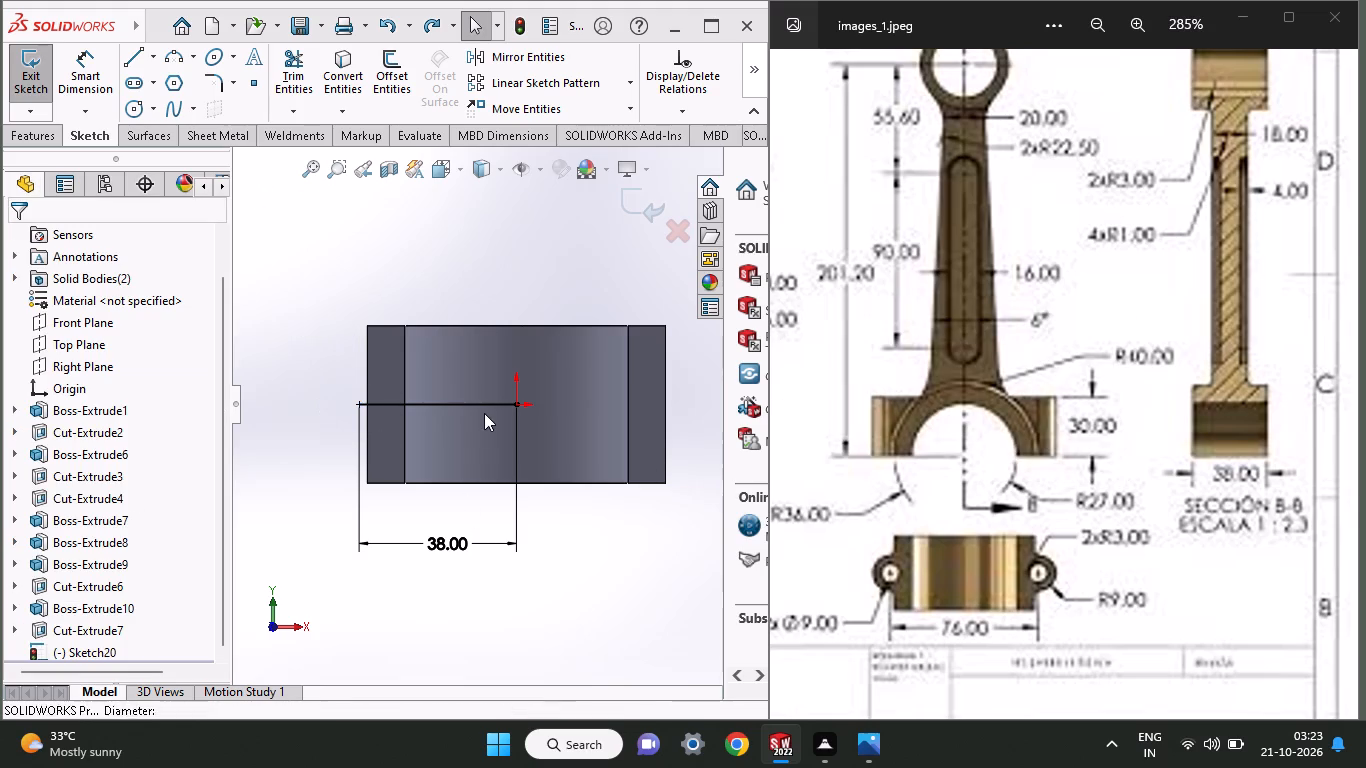
Delete the 38 mm horizontal line from the boss sketch and exit the emptied sketch.
{"action": "left_click", "coordinate": [482, 409]}
{"action": "right_click", "coordinate": [482, 409]}
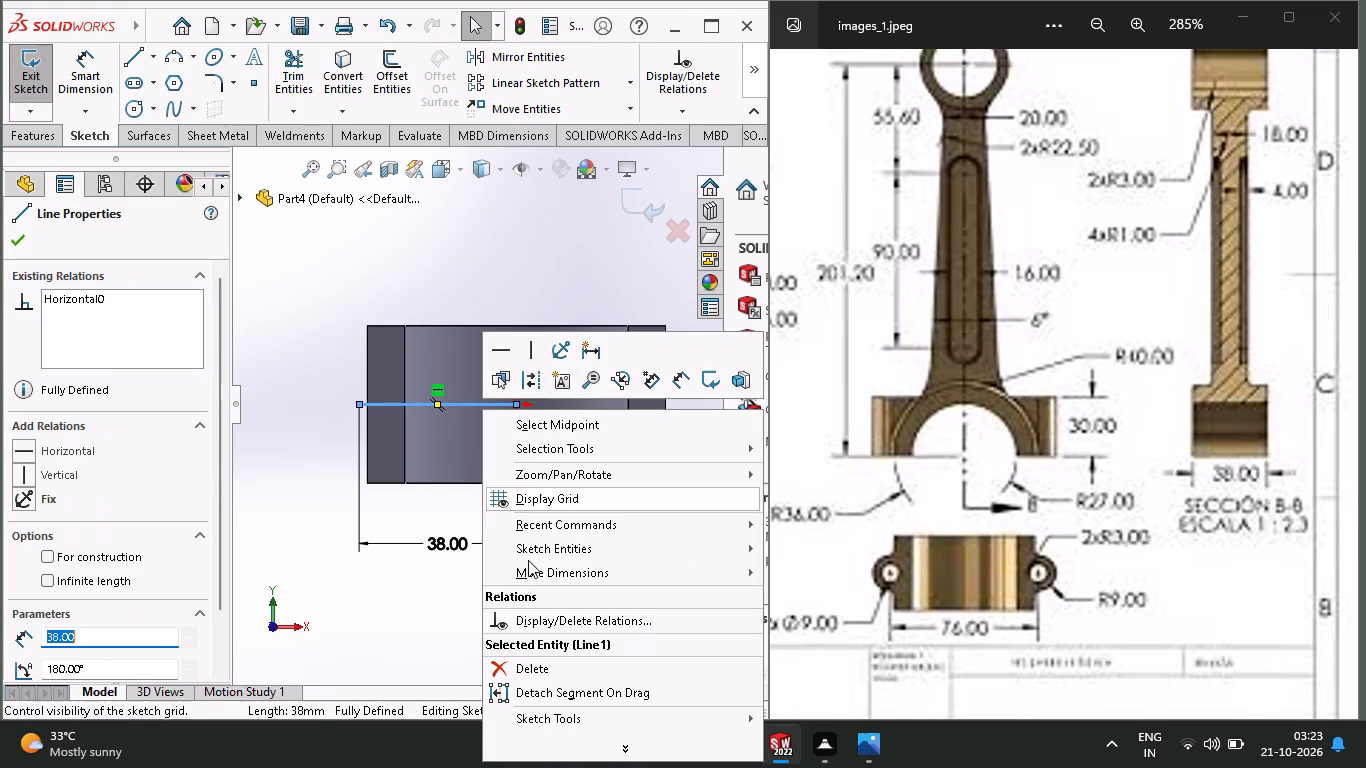
{"action": "left_click", "coordinate": [521, 664]}
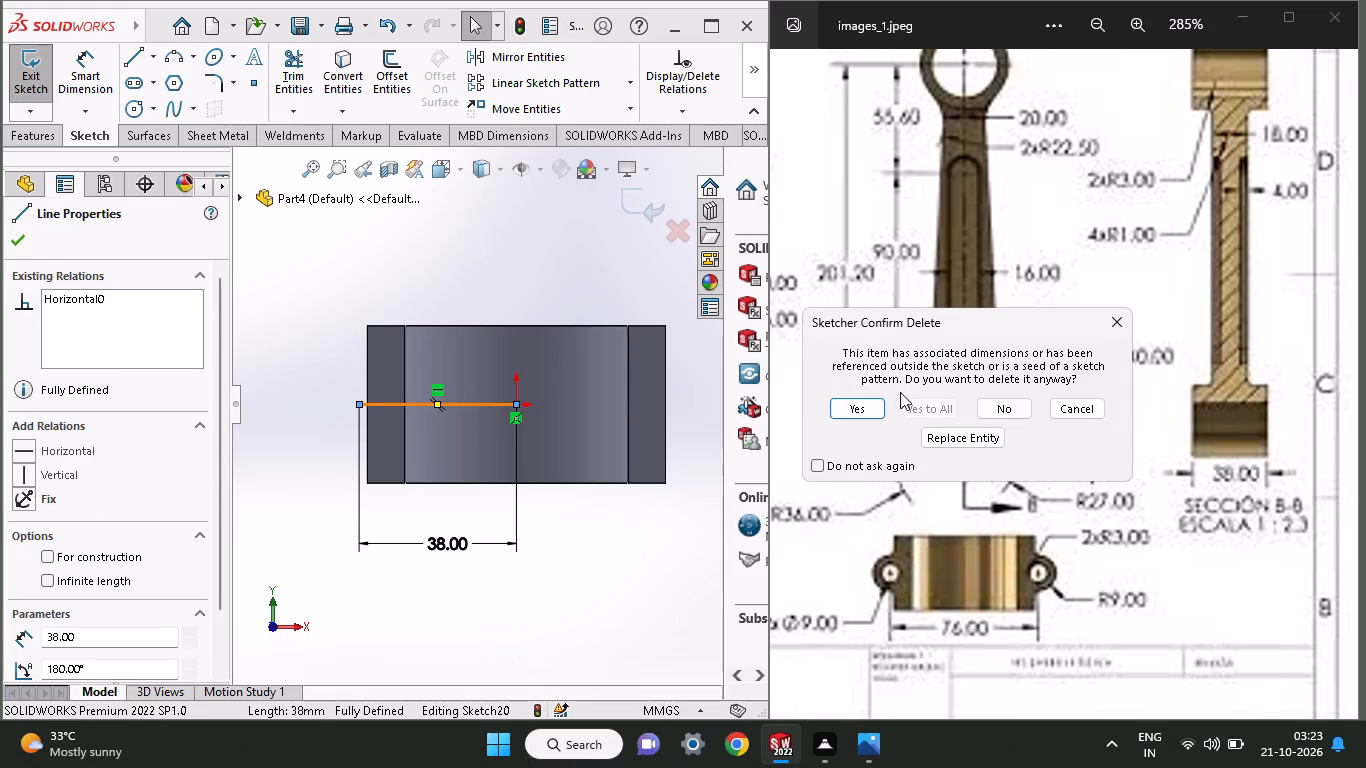
{"action": "left_click", "coordinate": [870, 407]}
{"action": "middle_click_drag", "start_coordinate": [522, 287], "coordinate": [534, 422]}
{"action": "scroll", "coordinate": [534, 418], "scroll_direction": "up", "scroll_amount": 4, "text": "ctrl"}
{"action": "middle_click_drag", "start_coordinate": [474, 293], "coordinate": [478, 382]}
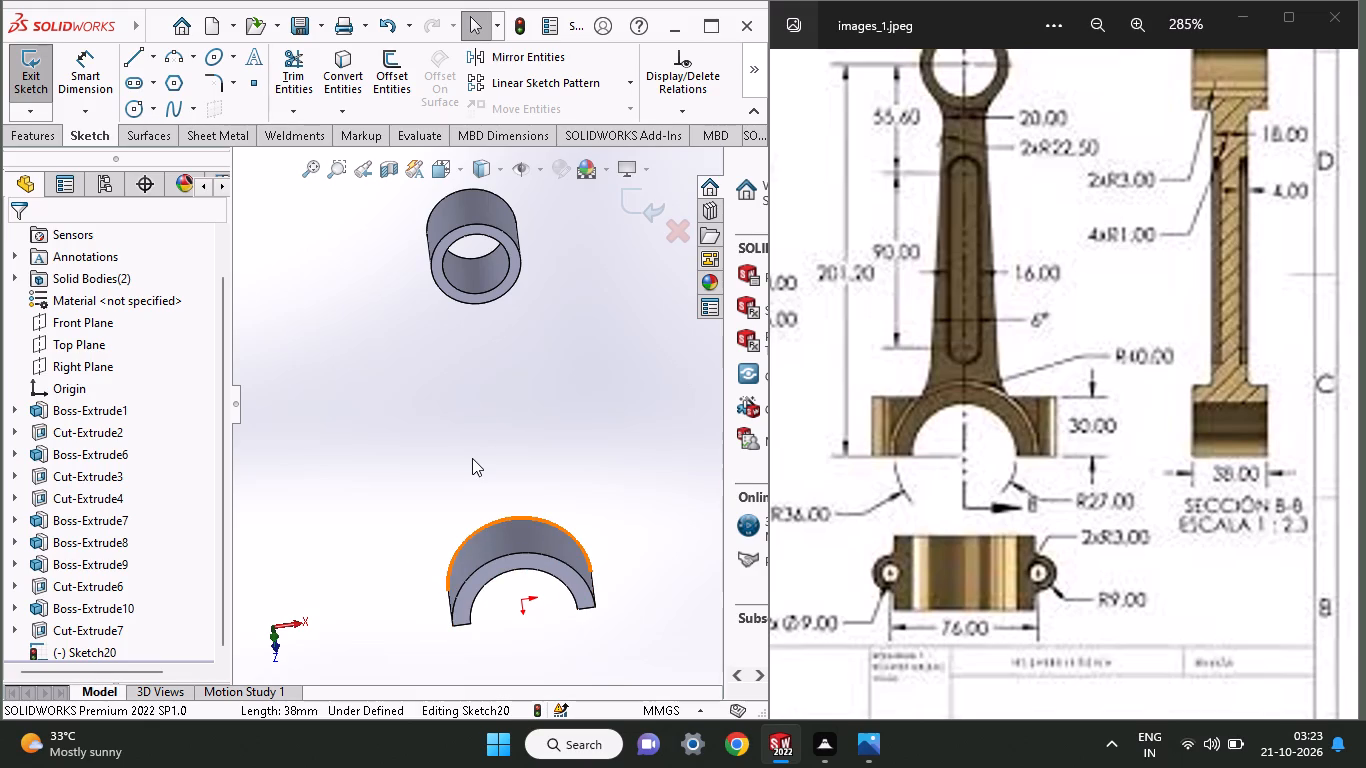
{"action": "middle_click_drag", "start_coordinate": [472, 458], "coordinate": [453, 390]}
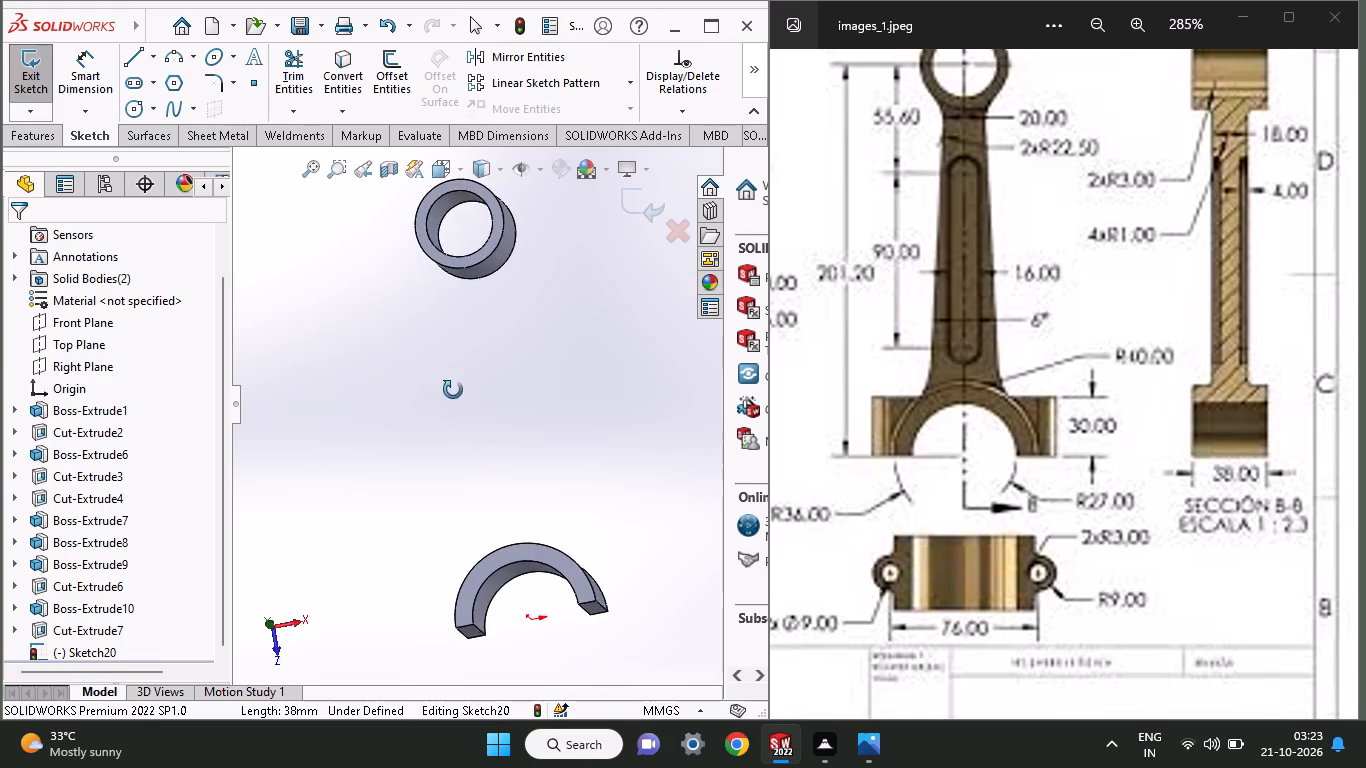
{"action": "middle_click_drag", "start_coordinate": [453, 390], "coordinate": [453, 438]}
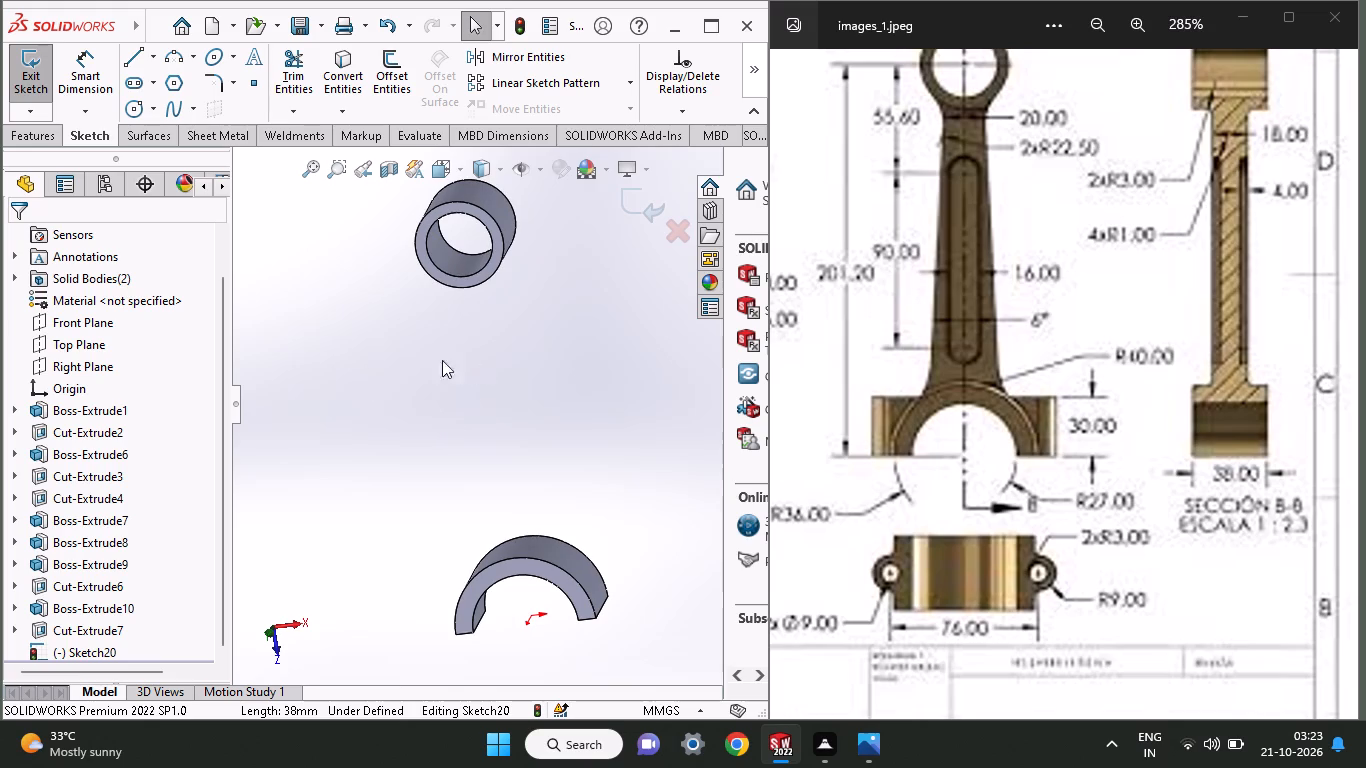
{"action": "left_click", "coordinate": [103, 338]}
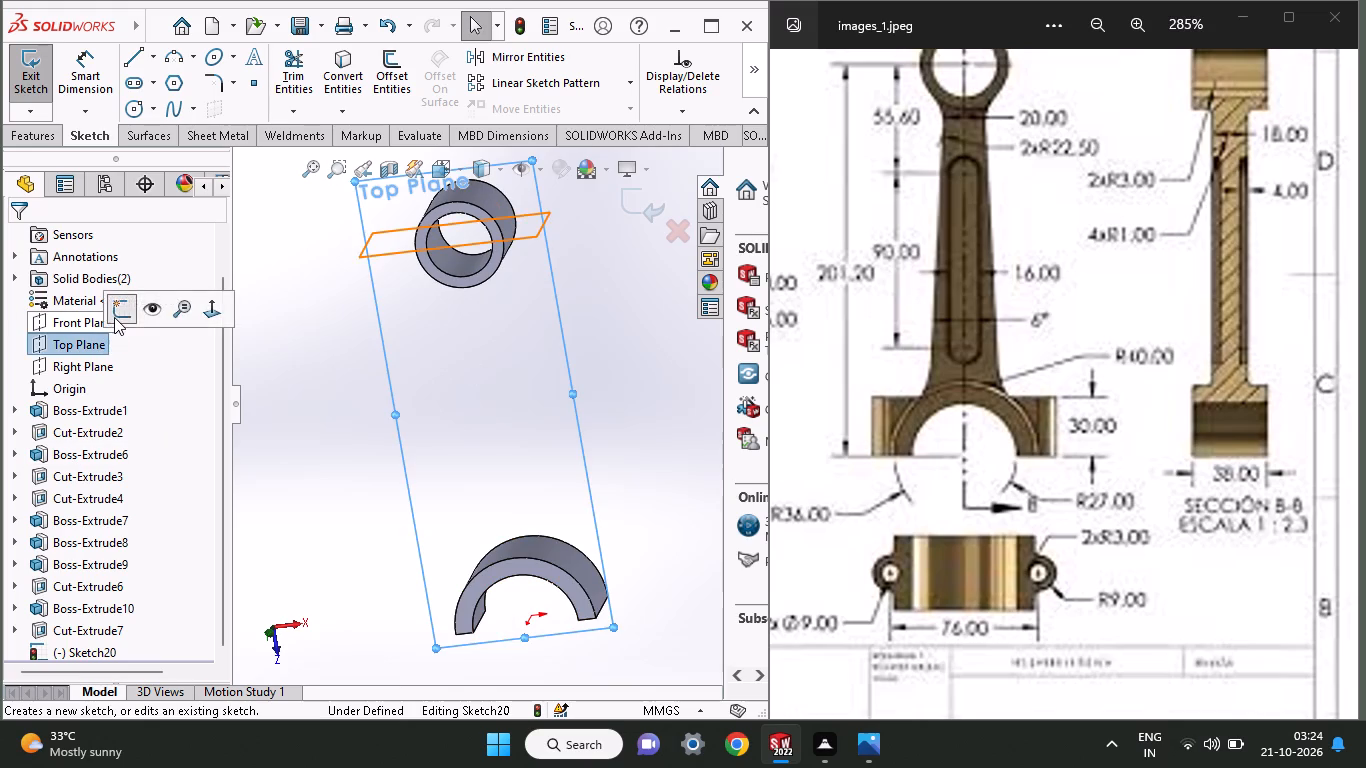
{"action": "left_click", "coordinate": [114, 317]}
In a new Top Plane sketch, draw a 201.2 mm vertical line from the origin to the half ring's centre.
{"action": "left_click", "coordinate": [72, 366]}
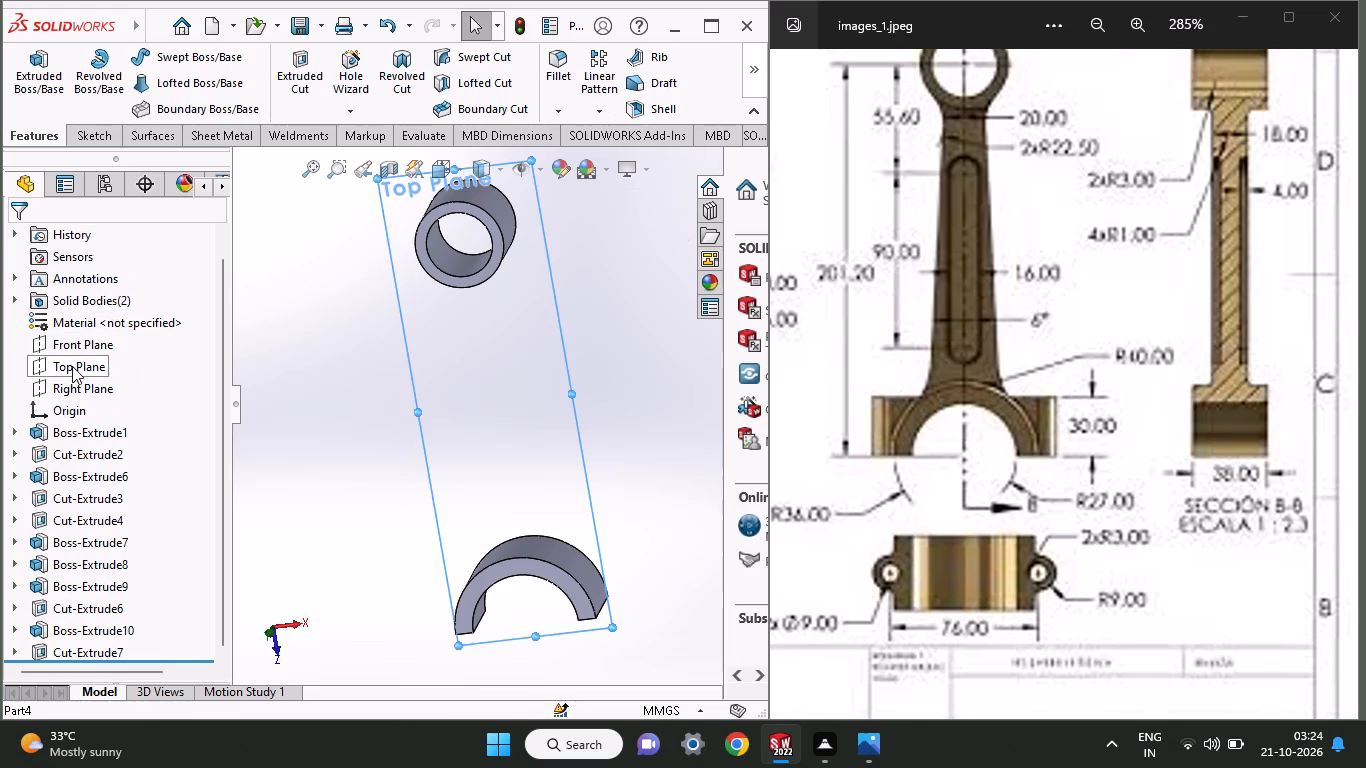
{"action": "left_click", "coordinate": [95, 335]}
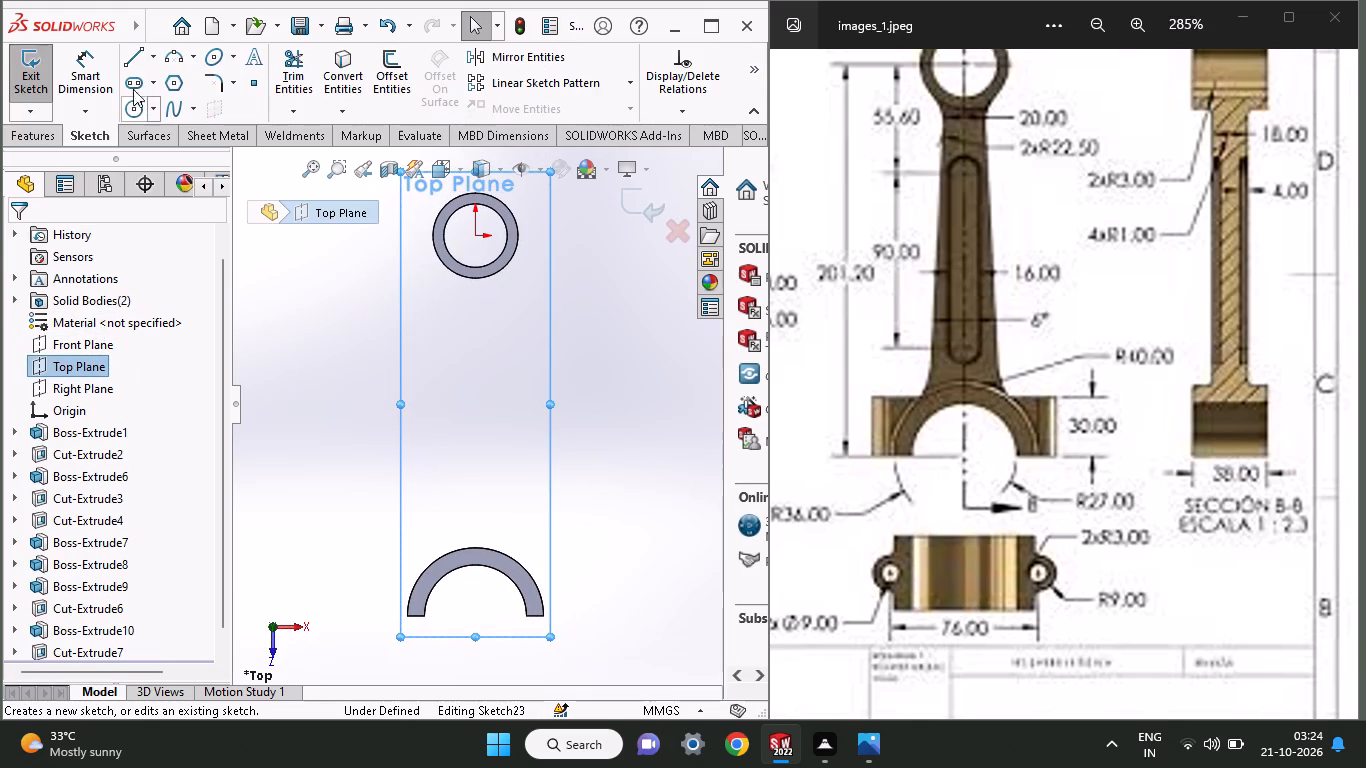
{"action": "left_click", "coordinate": [134, 58]}
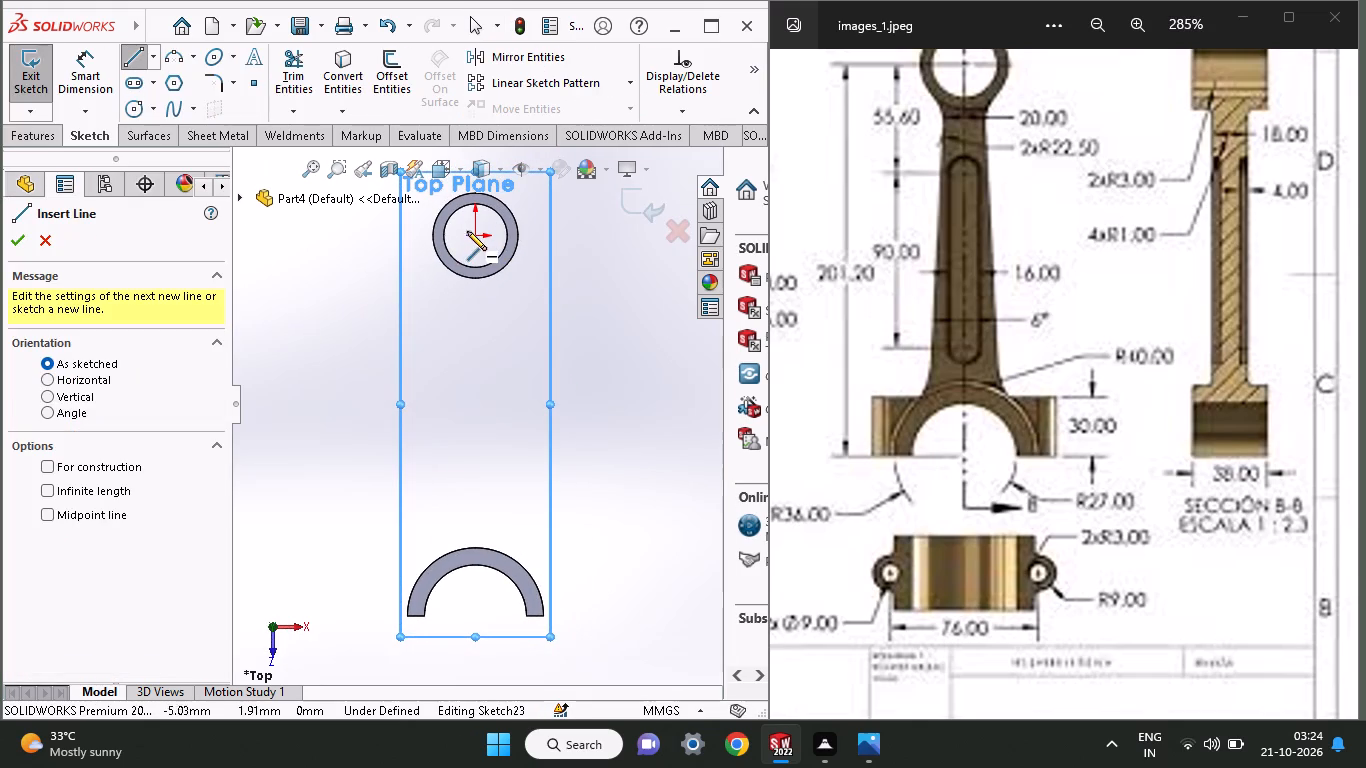
{"action": "left_click", "coordinate": [474, 231]}
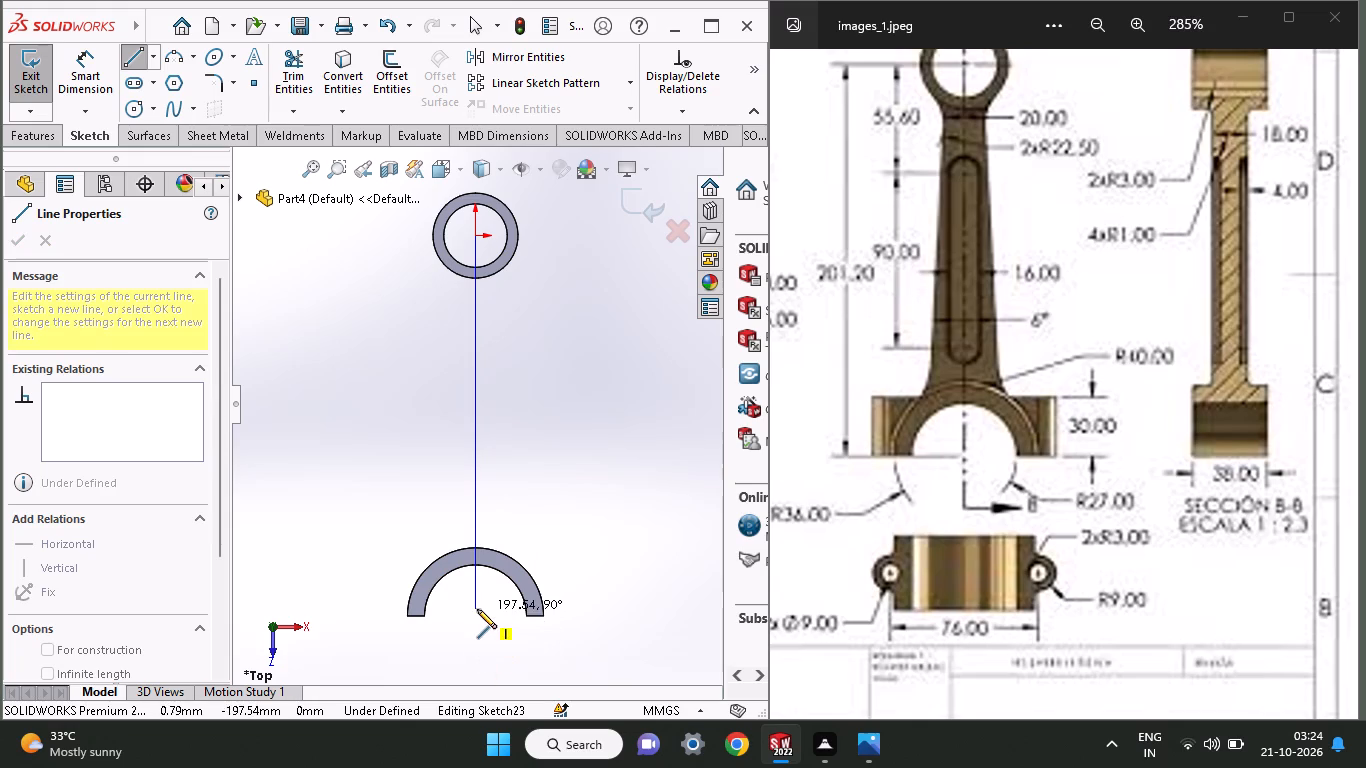
{"action": "left_click", "coordinate": [473, 617]}
{"action": "right_click", "coordinate": [531, 399]}
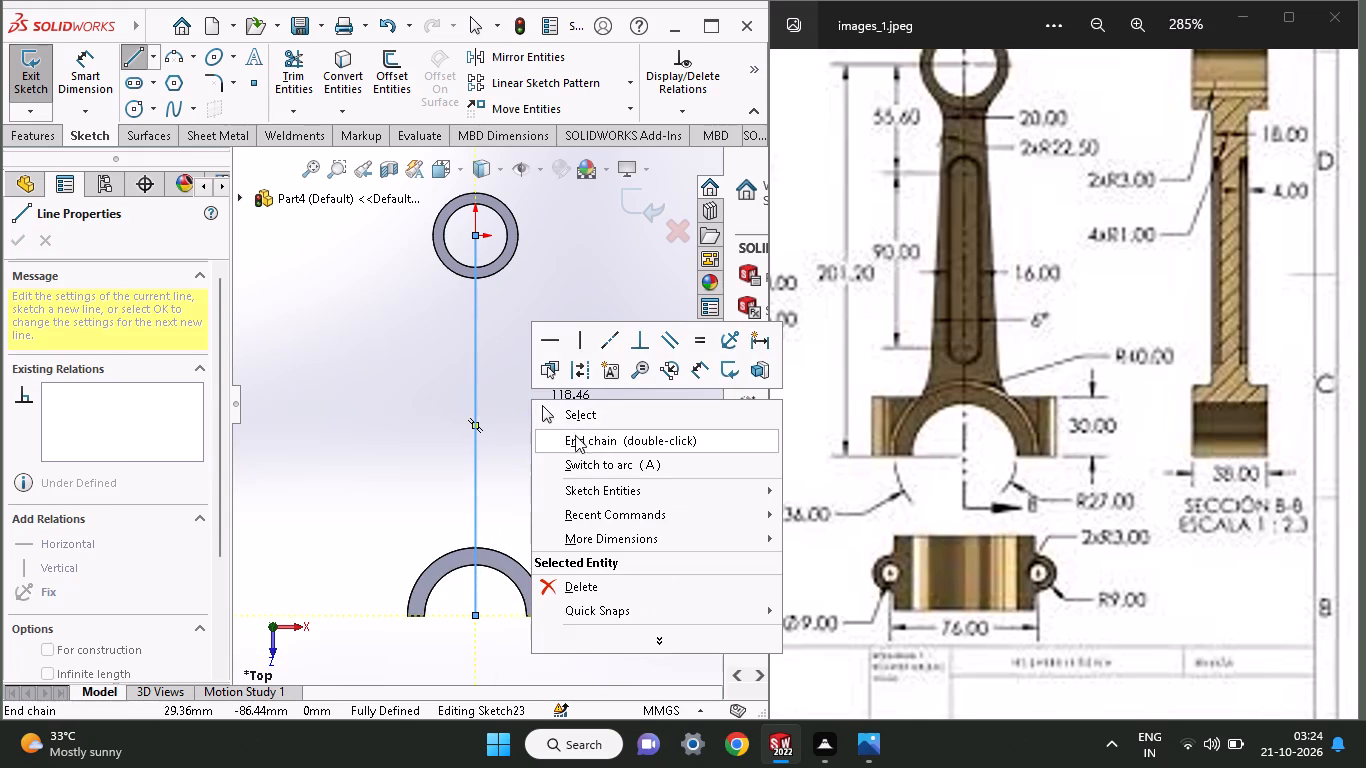
{"action": "left_click", "coordinate": [575, 417]}
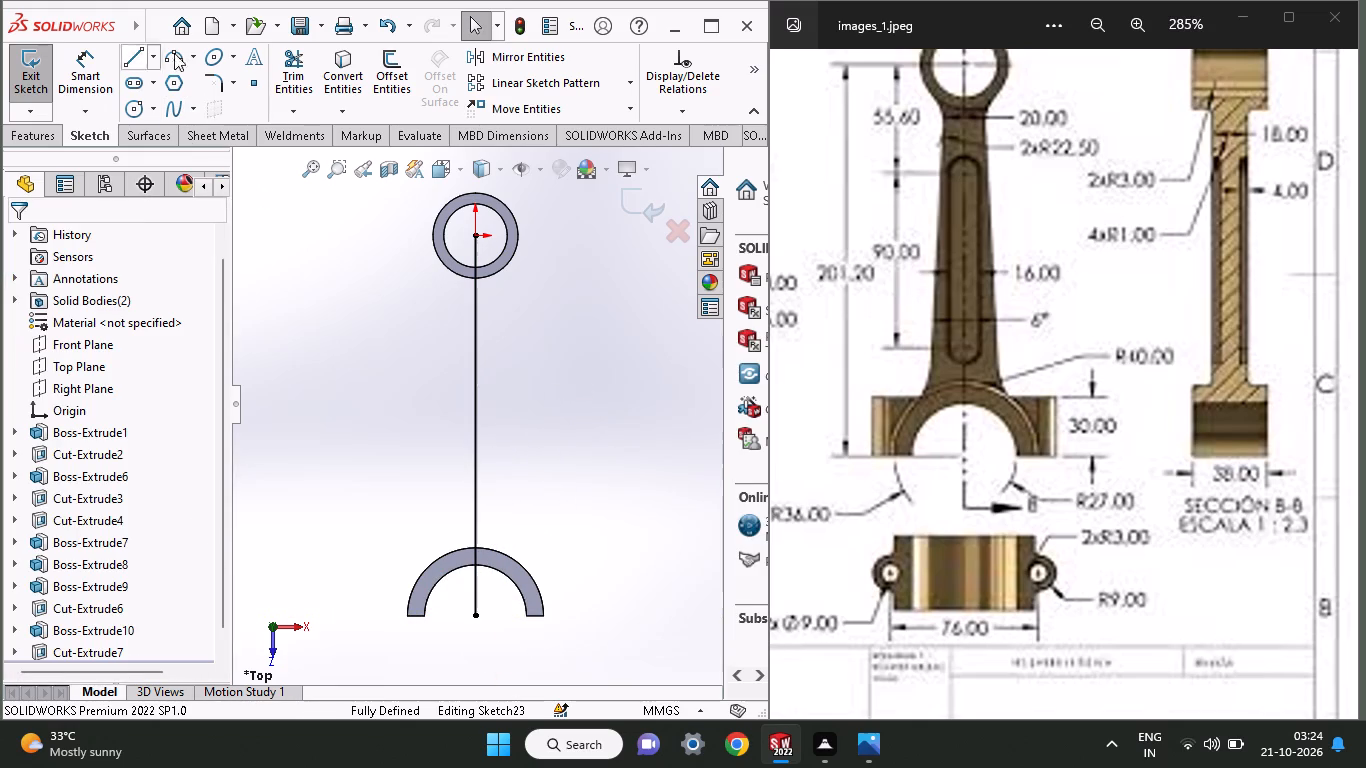
Offset the vertical centre line by 10 mm in both directions, with dimensions added.
{"action": "left_click", "coordinate": [378, 66]}
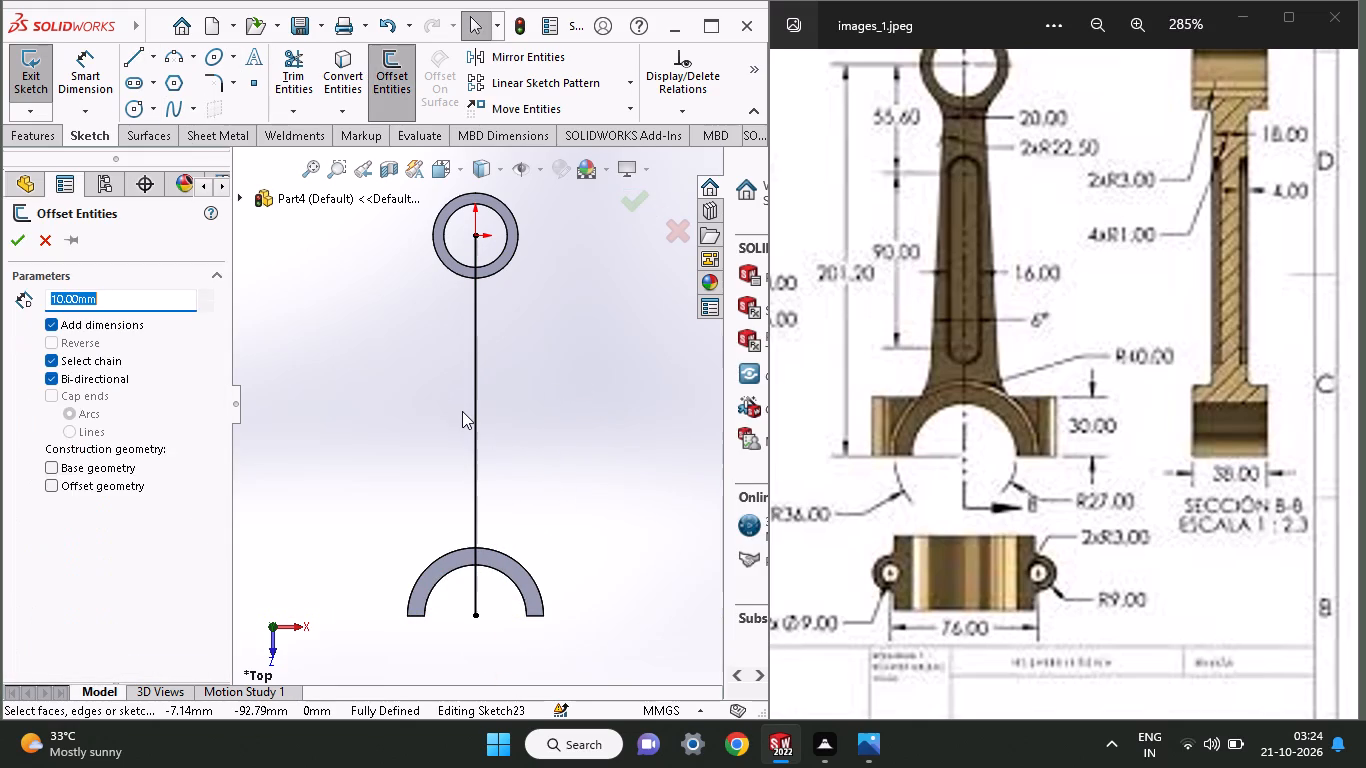
{"action": "left_click", "coordinate": [472, 357]}
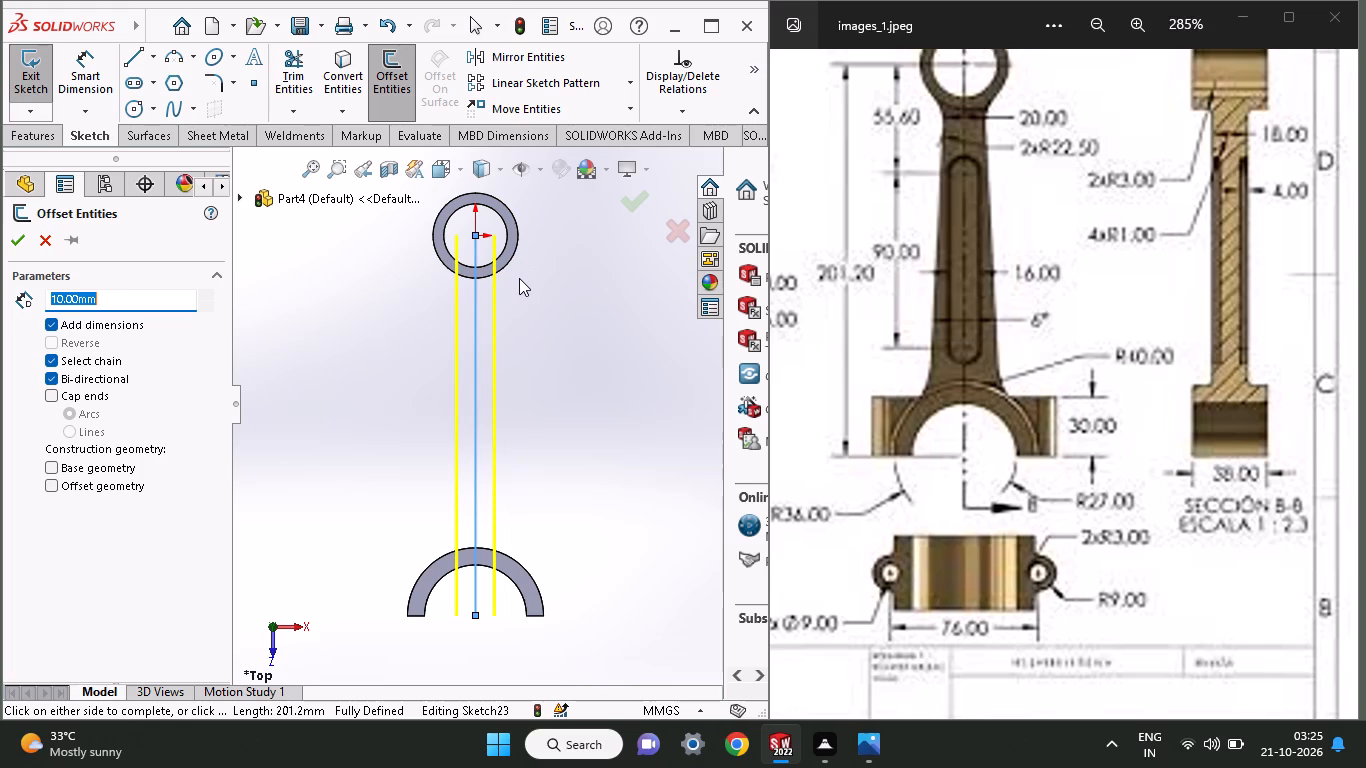
{"action": "left_click", "coordinate": [19, 246]}
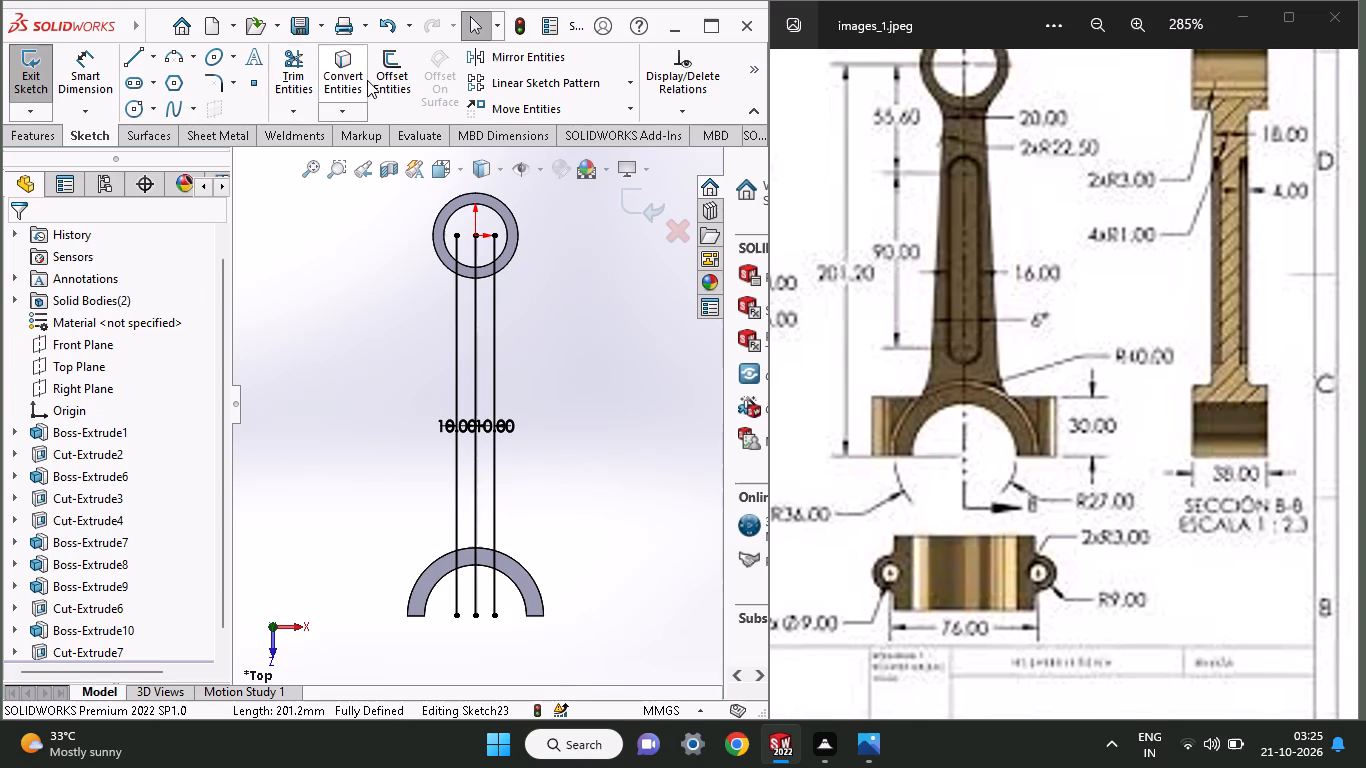
Sketch a circle centred on the origin over the small ring's outer edge and dimension its diameter at 45 mm.
{"action": "left_click", "coordinate": [131, 116]}
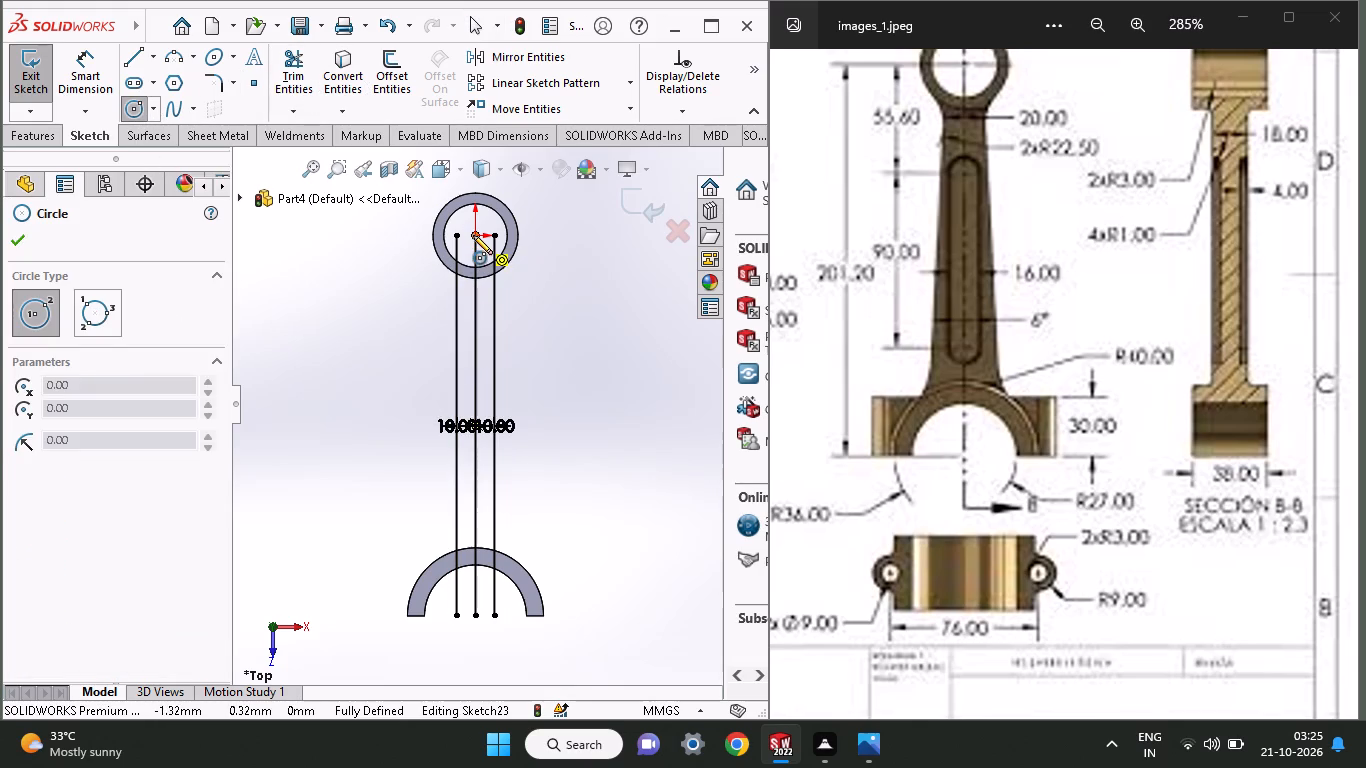
{"action": "left_click", "coordinate": [473, 235]}
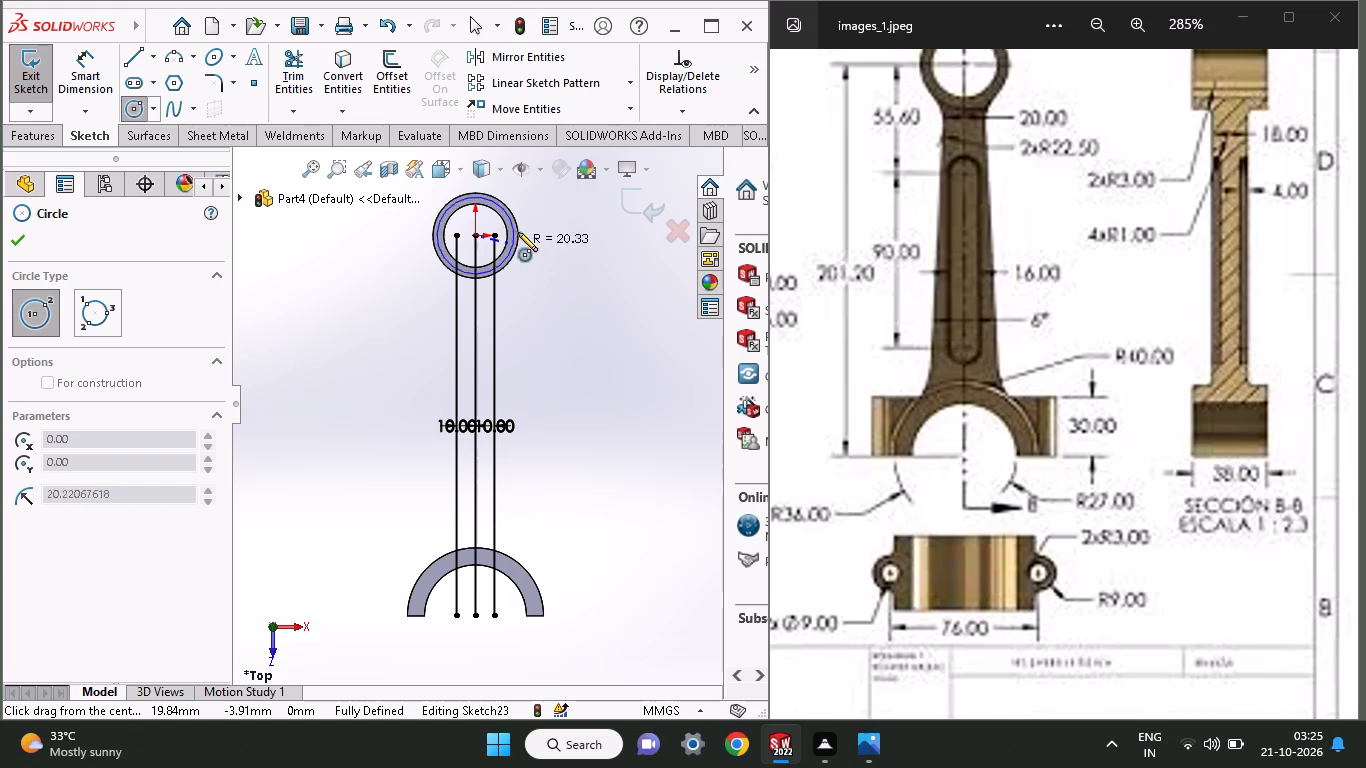
{"action": "left_click", "coordinate": [520, 229]}
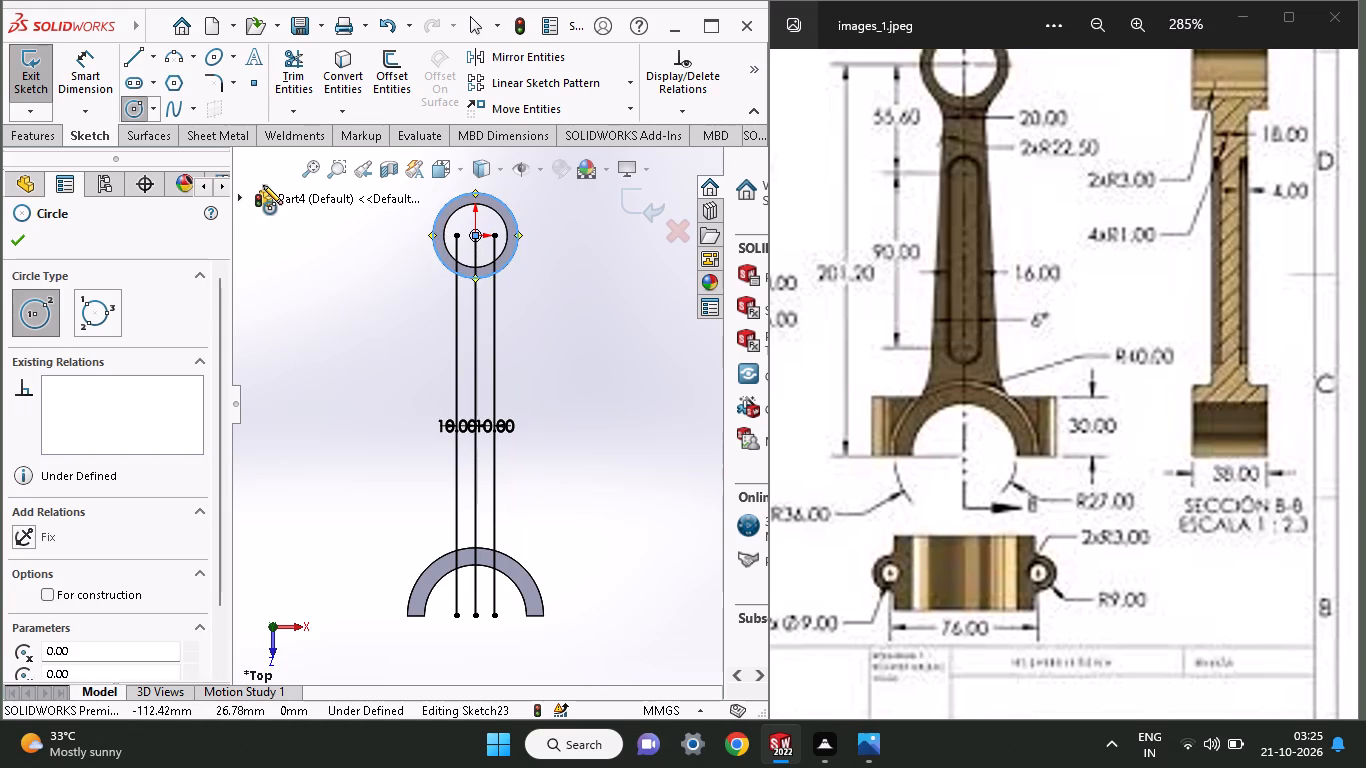
{"action": "left_click", "coordinate": [80, 83]}
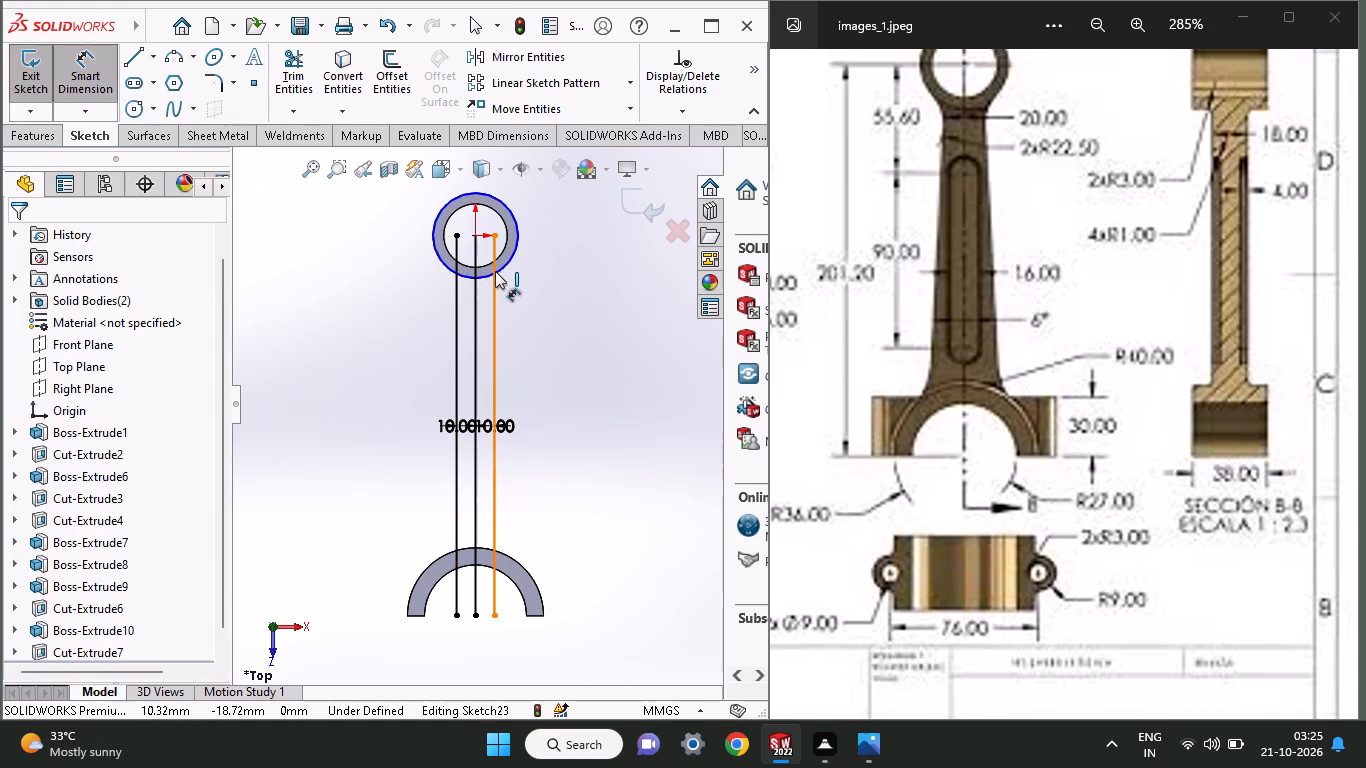
{"action": "left_click", "coordinate": [505, 260]}
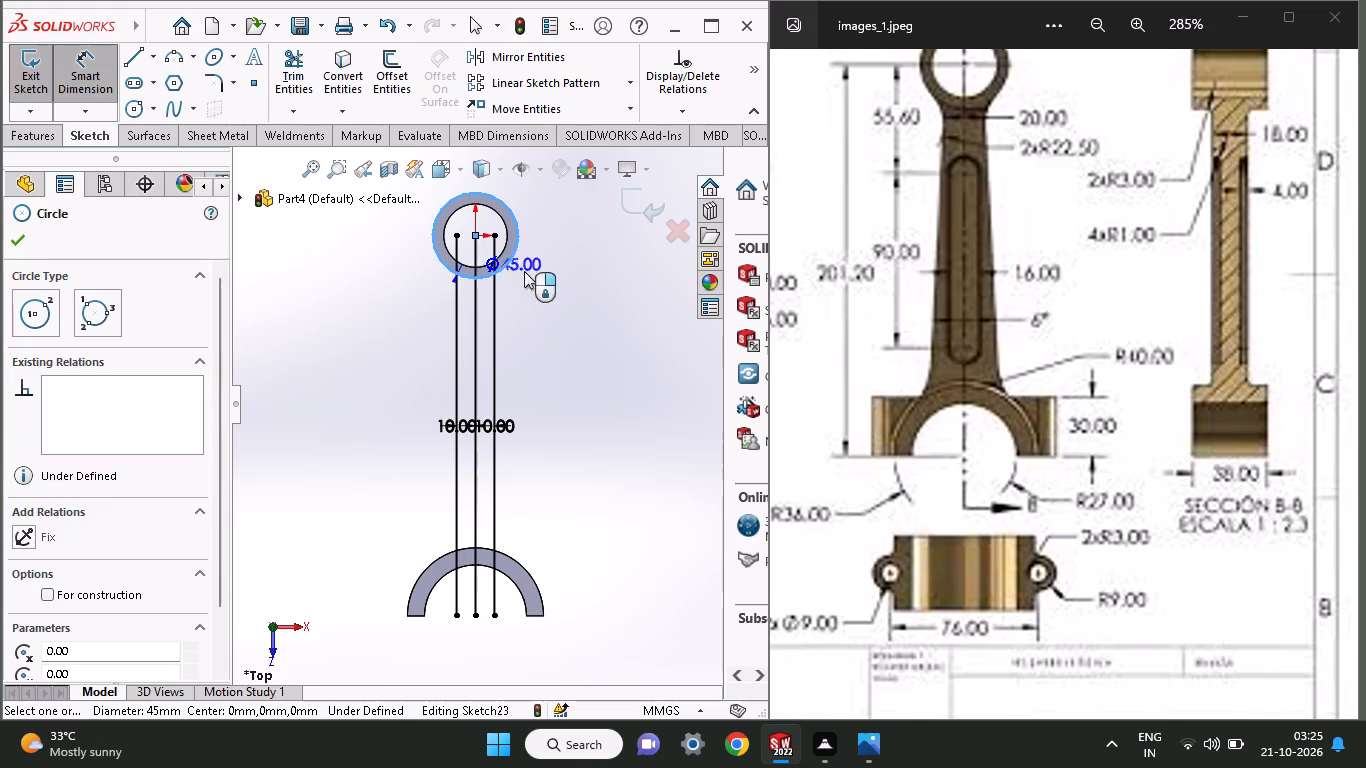
{"action": "left_click", "coordinate": [568, 268]}
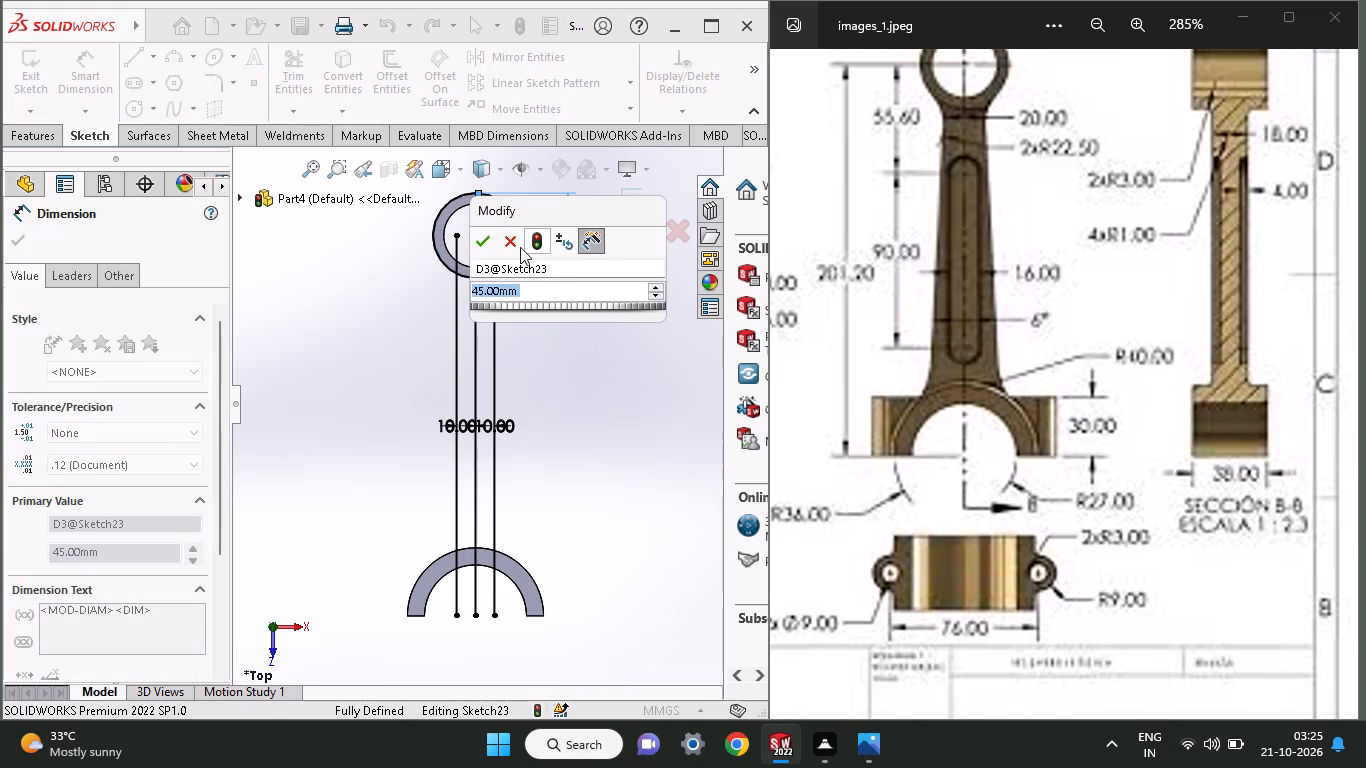
{"action": "left_click", "coordinate": [479, 239]}
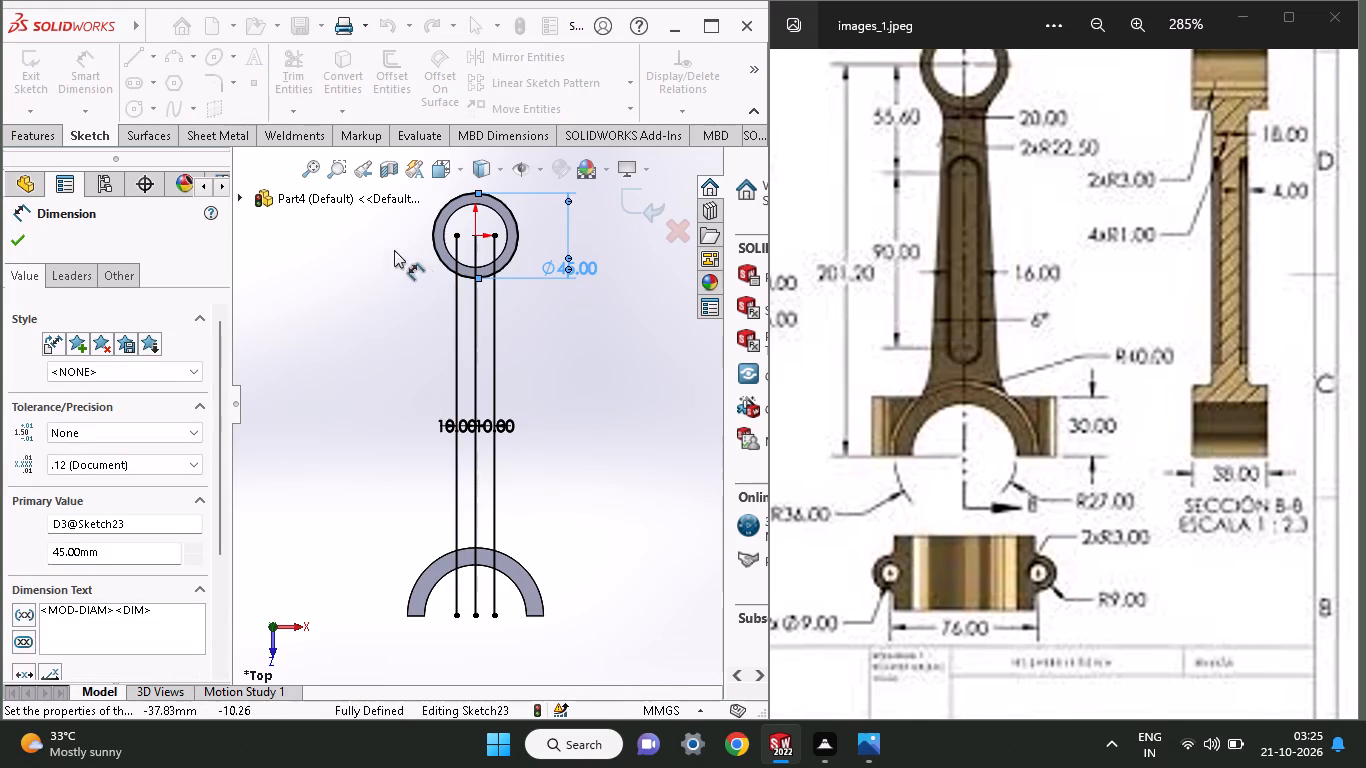
Trim away the upper ends of both offset lines inside the 45 mm circle.
{"action": "left_click", "coordinate": [303, 71]}
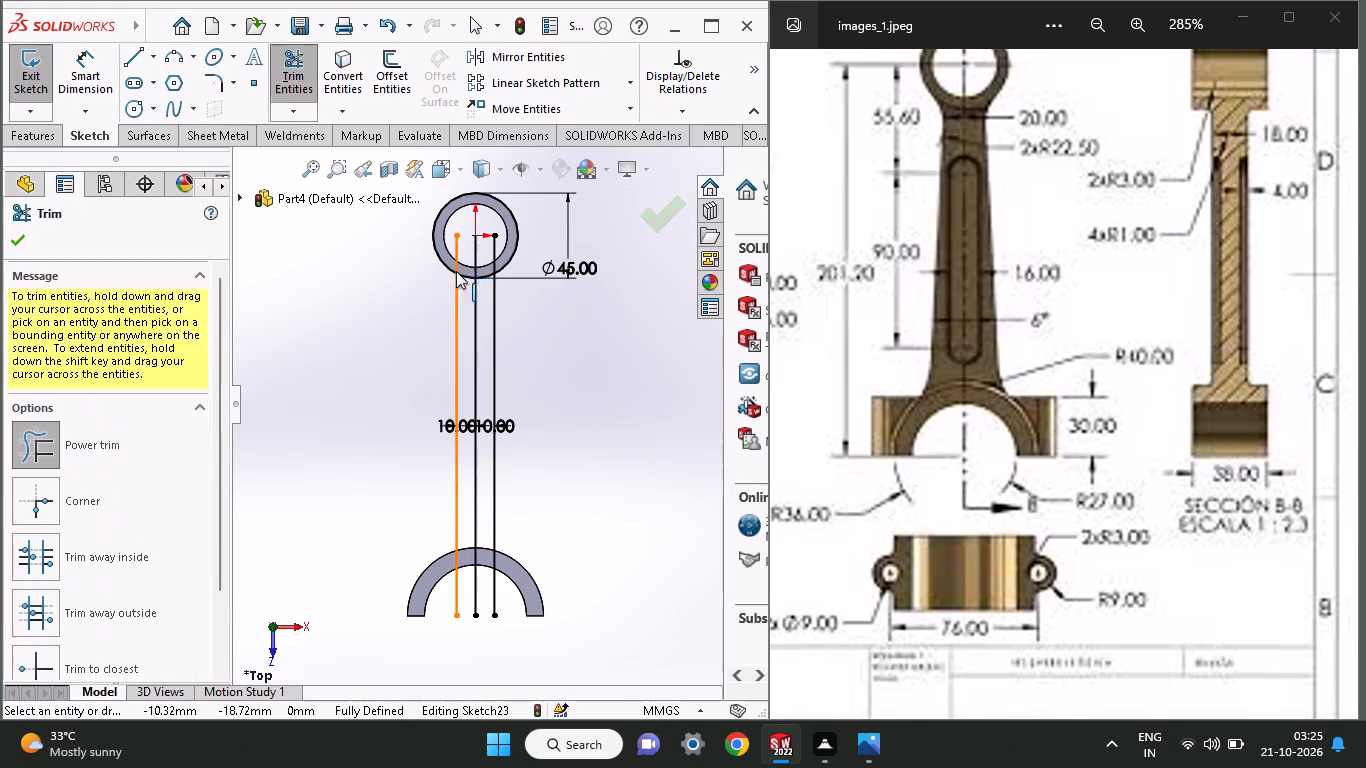
{"action": "left_click_drag", "start_coordinate": [447, 241], "coordinate": [462, 254]}
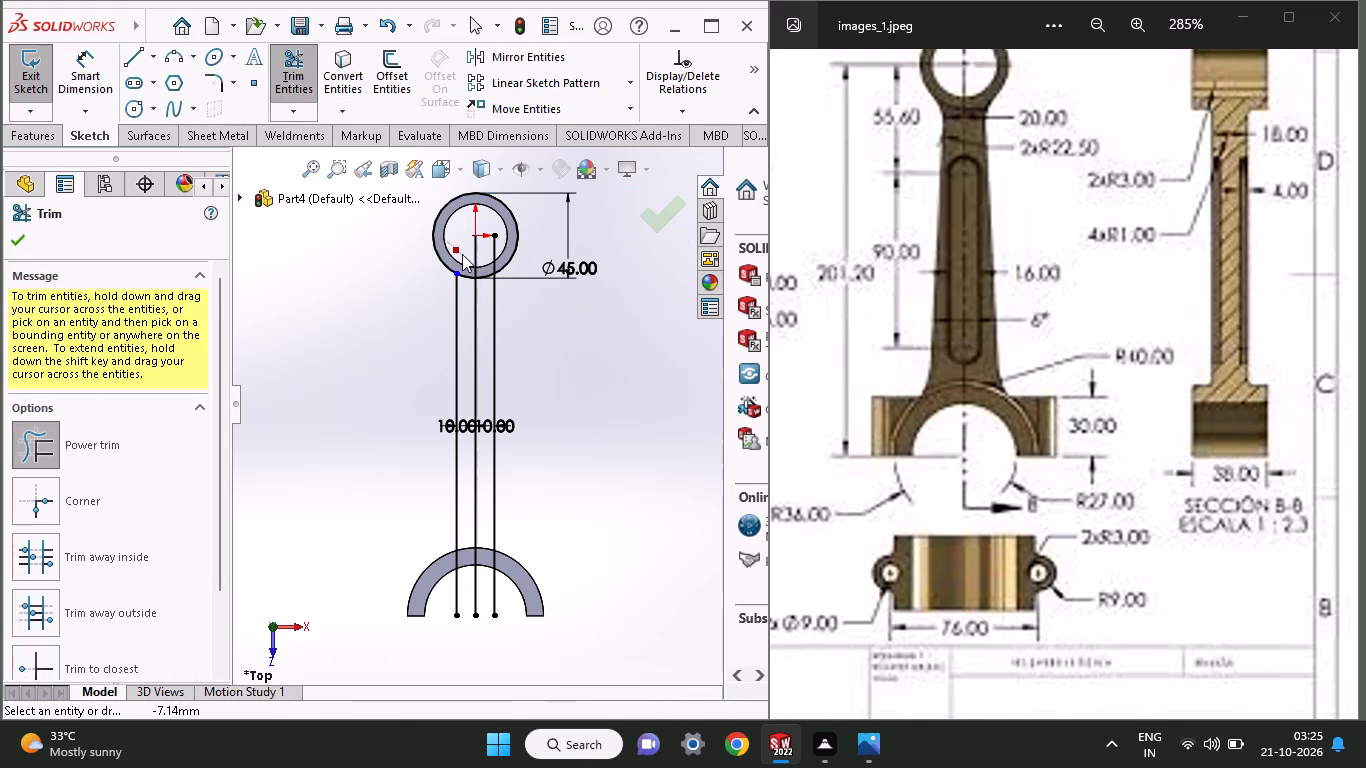
{"action": "left_click_drag", "start_coordinate": [462, 254], "coordinate": [462, 255]}
{"action": "left_click_drag", "start_coordinate": [505, 241], "coordinate": [484, 256]}
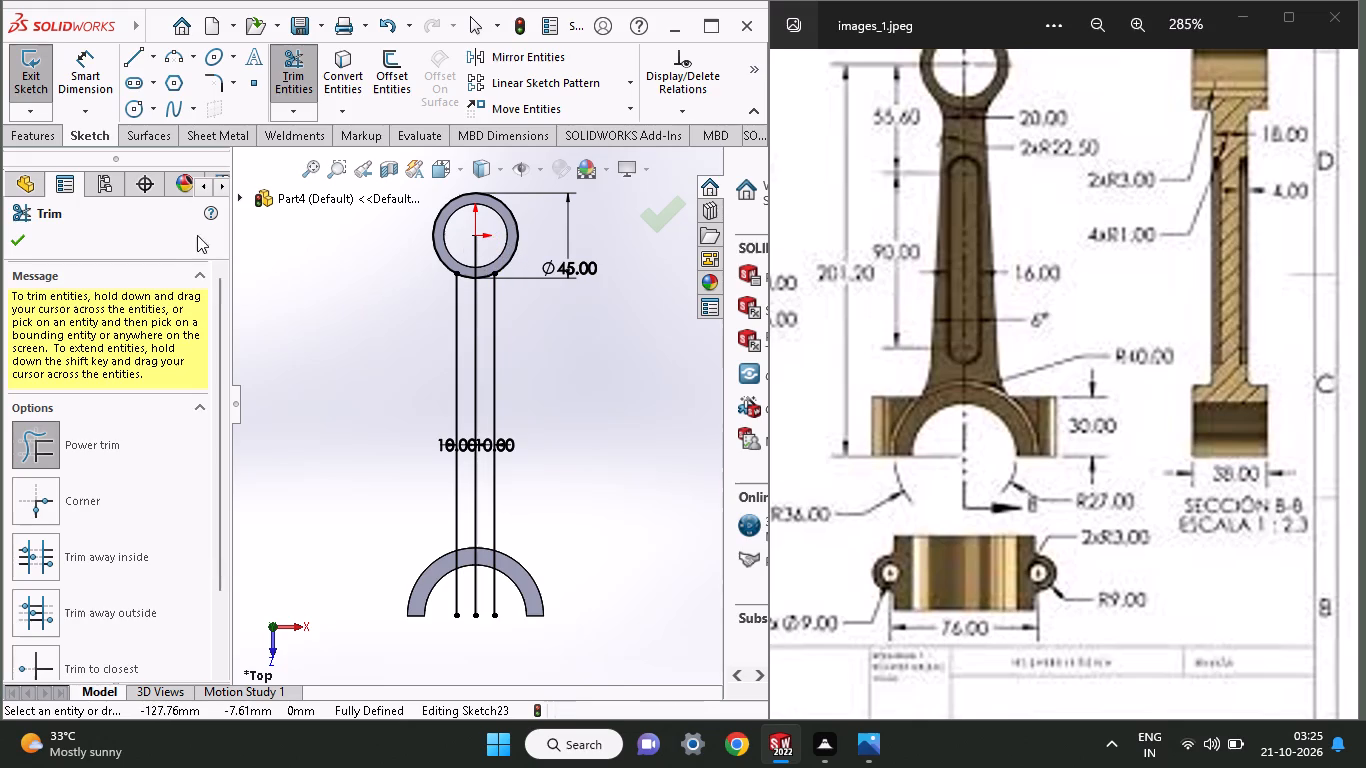
{"action": "left_click", "coordinate": [20, 237]}
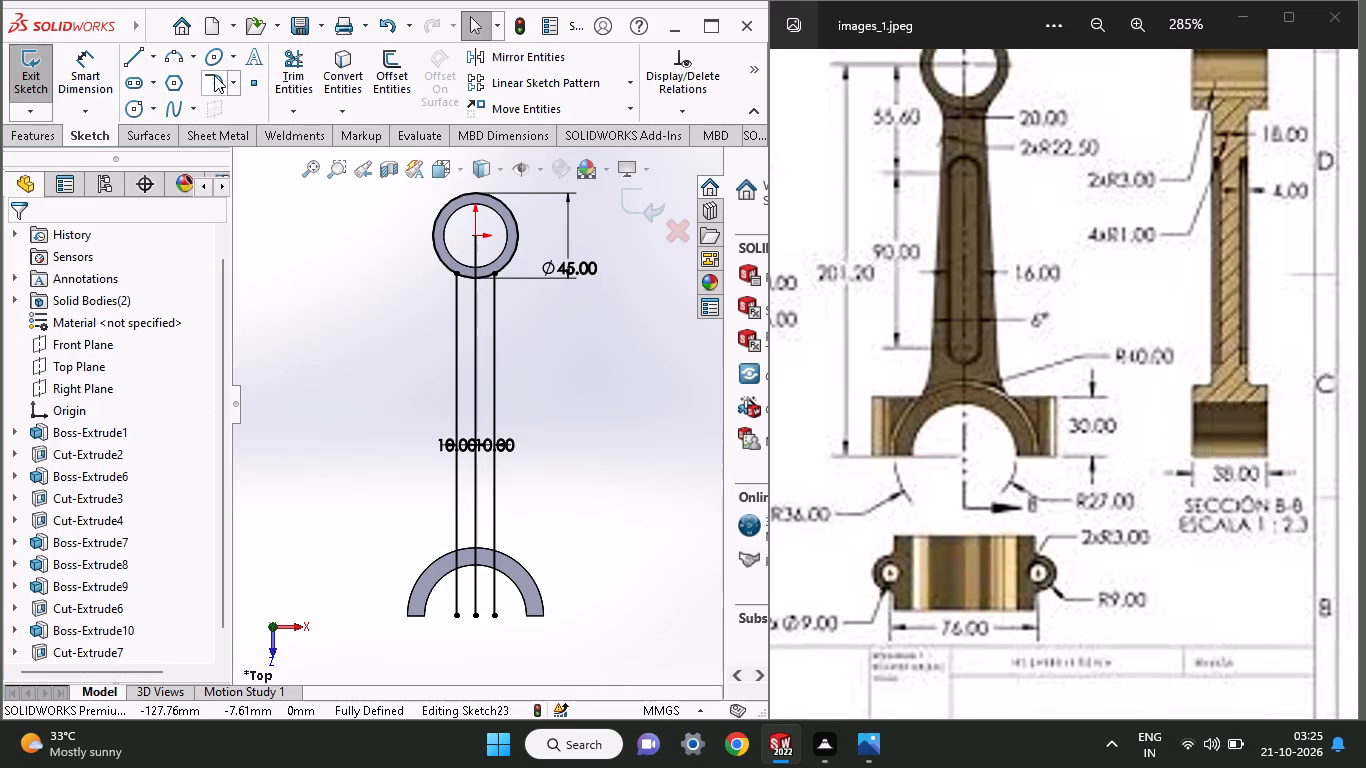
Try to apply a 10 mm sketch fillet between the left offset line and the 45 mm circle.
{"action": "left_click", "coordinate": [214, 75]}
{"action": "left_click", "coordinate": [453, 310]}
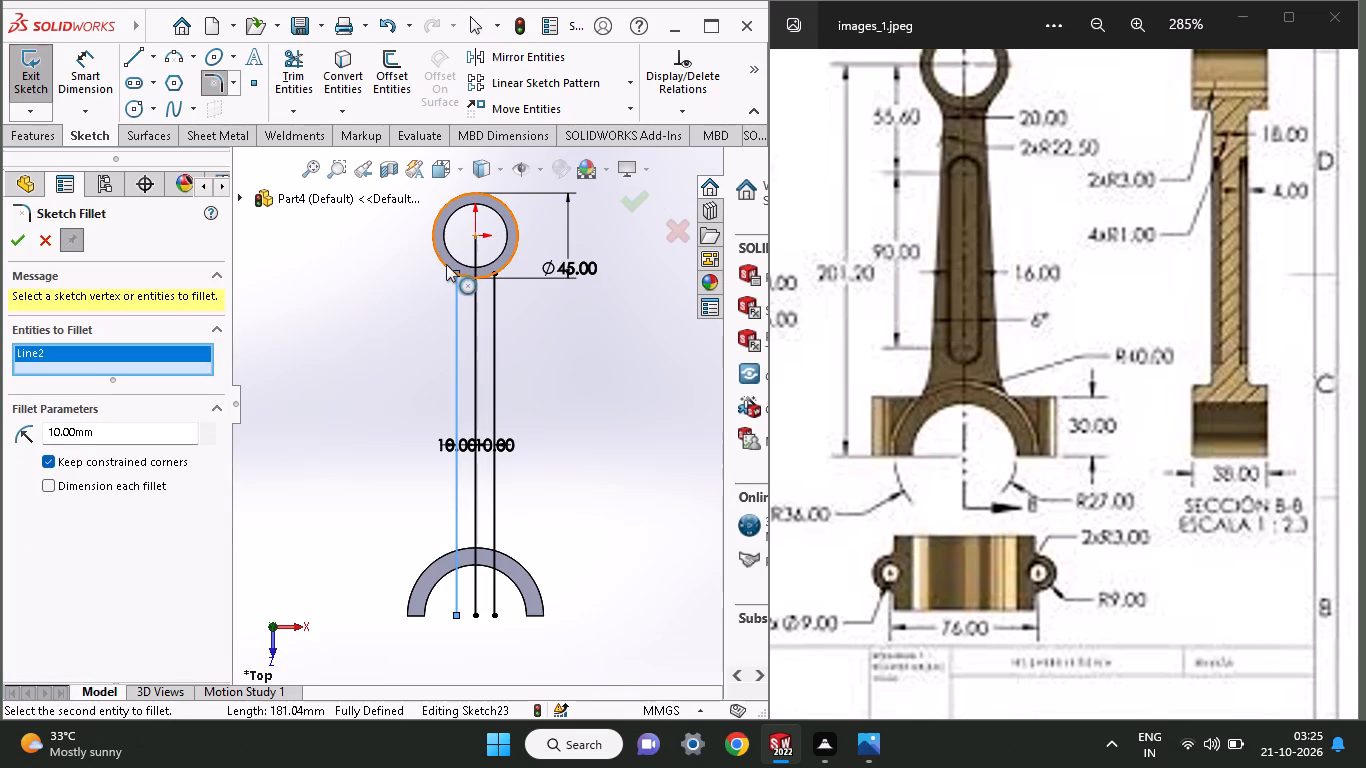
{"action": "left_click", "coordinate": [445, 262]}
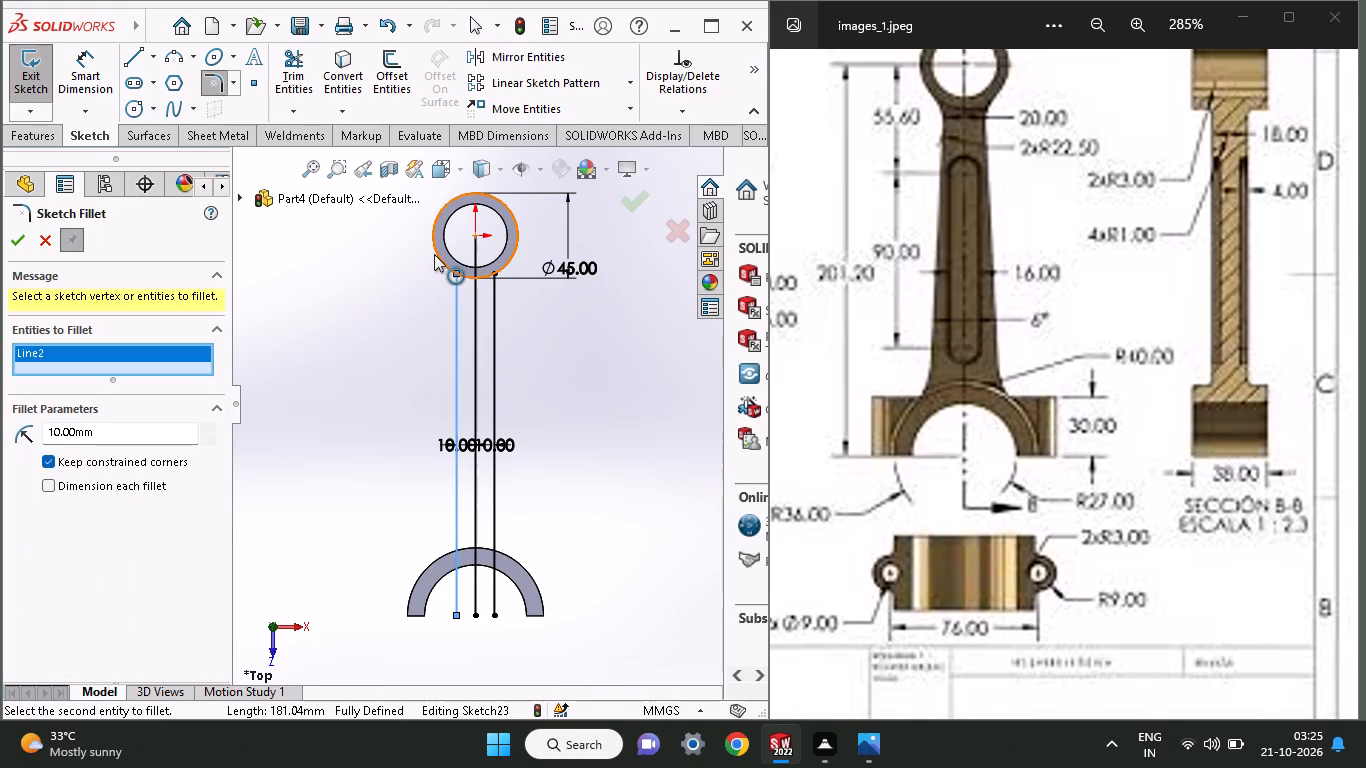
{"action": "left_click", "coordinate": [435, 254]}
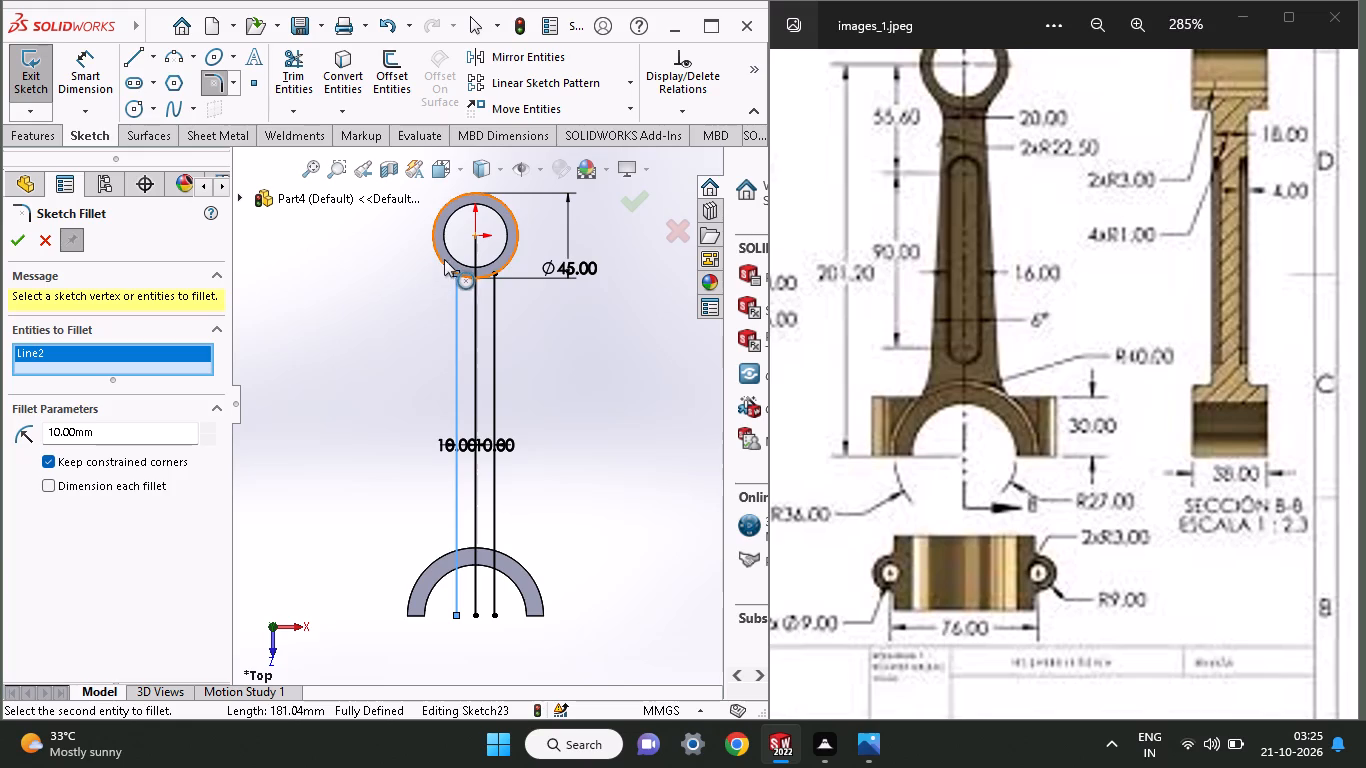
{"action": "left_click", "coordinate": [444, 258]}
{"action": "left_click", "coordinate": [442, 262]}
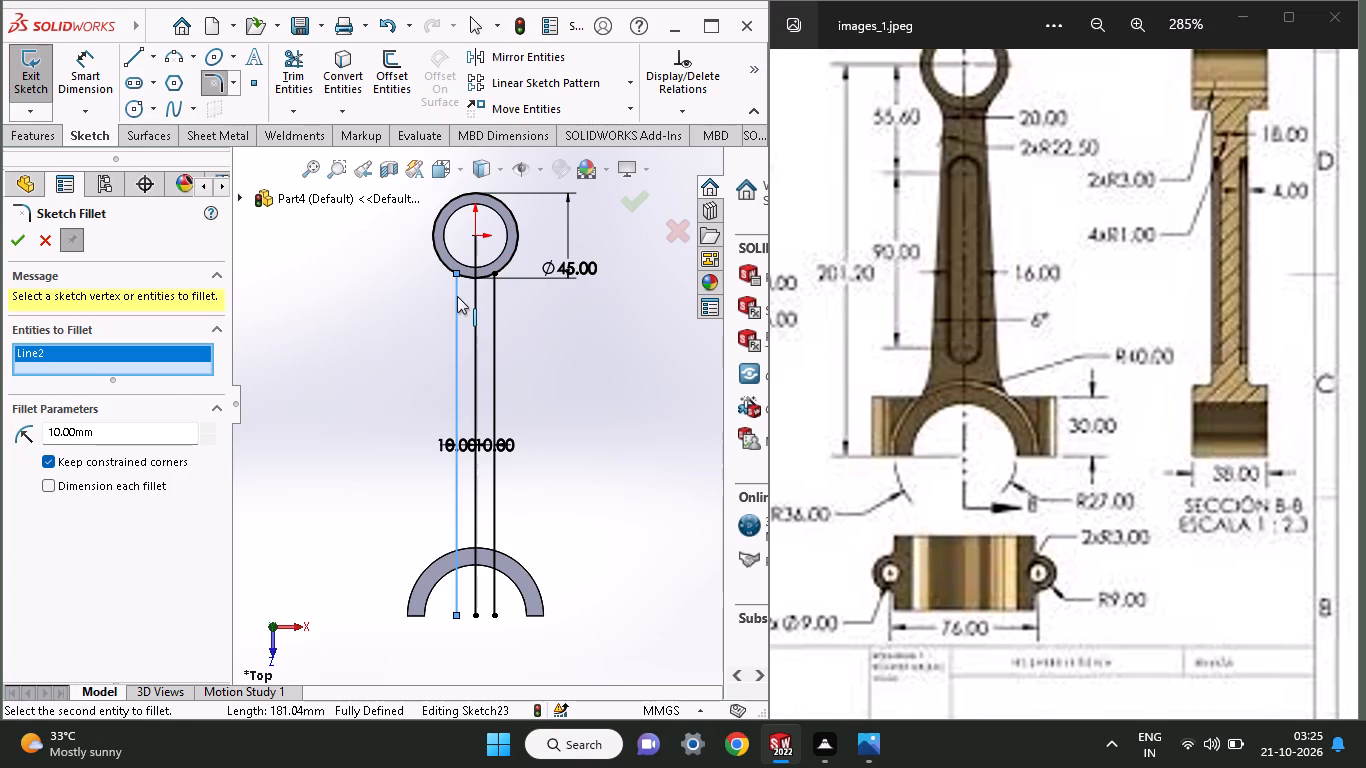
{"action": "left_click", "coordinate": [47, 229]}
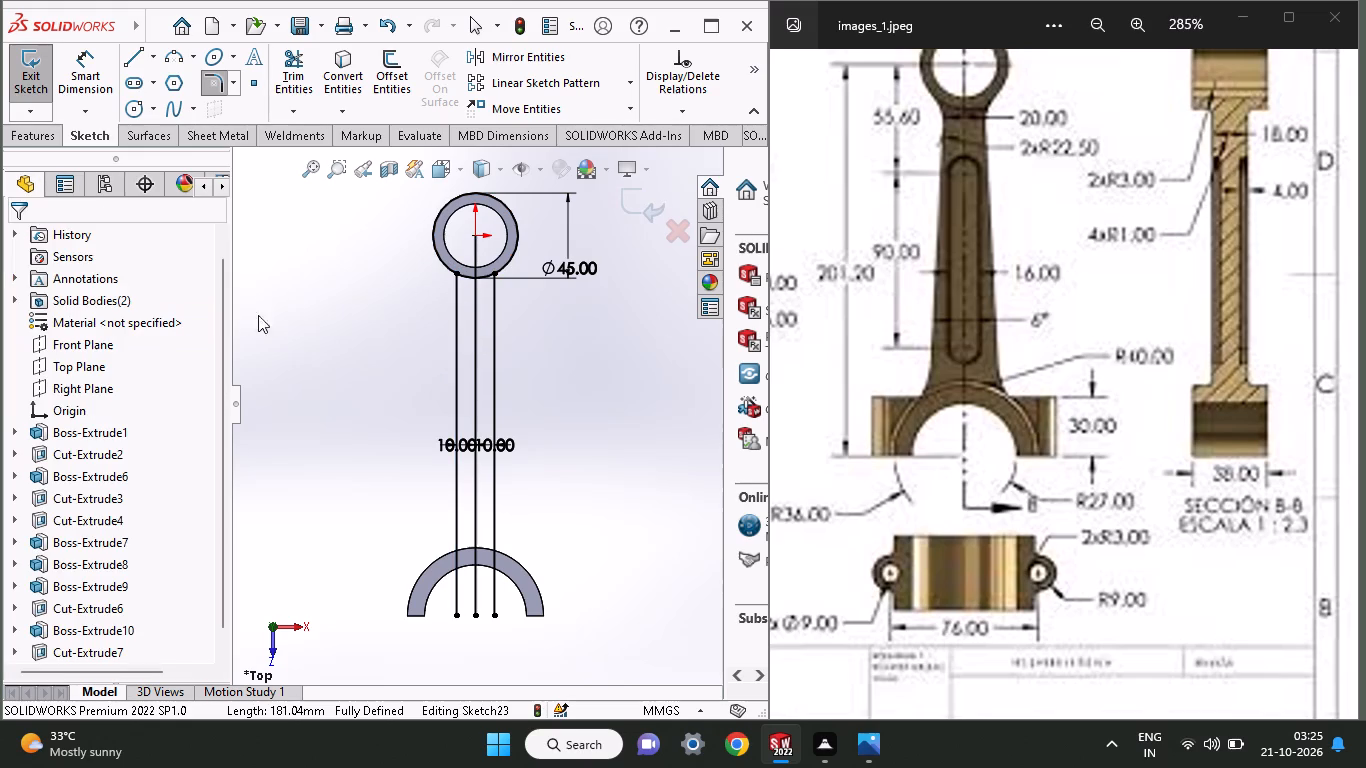
Sketch a circle just outside the left offset line below the small ring and dimension its diameter at 20 mm.
{"action": "left_click", "coordinate": [123, 108]}
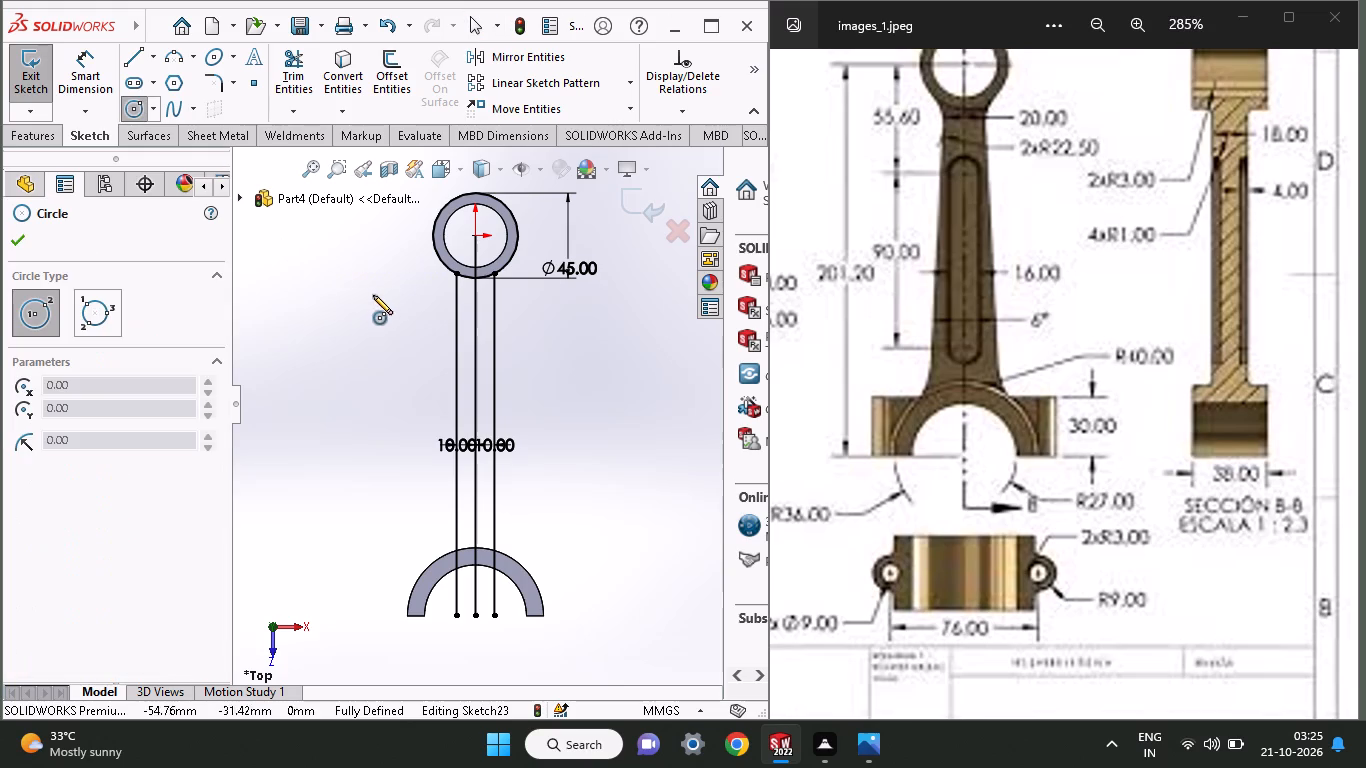
{"action": "left_click", "coordinate": [427, 285]}
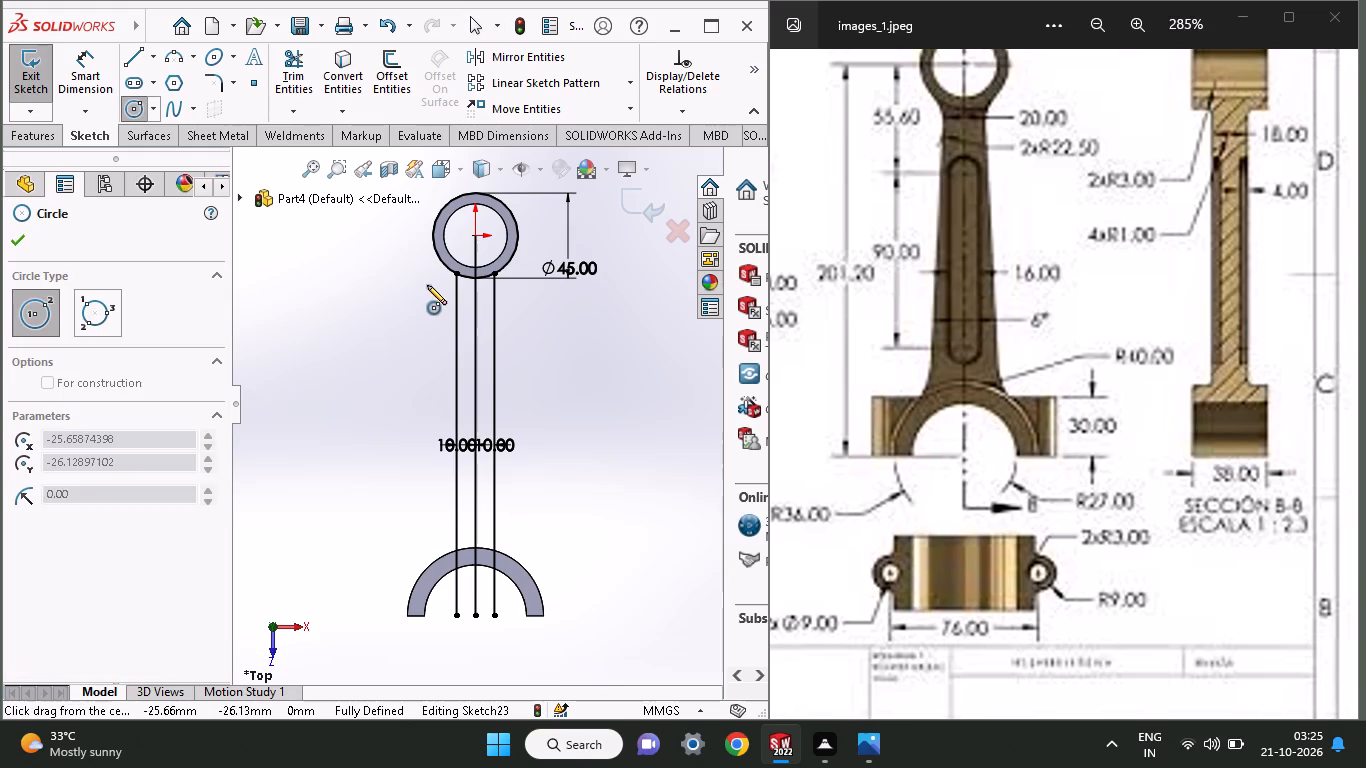
{"action": "left_click", "coordinate": [429, 300]}
{"action": "left_click", "coordinate": [61, 74]}
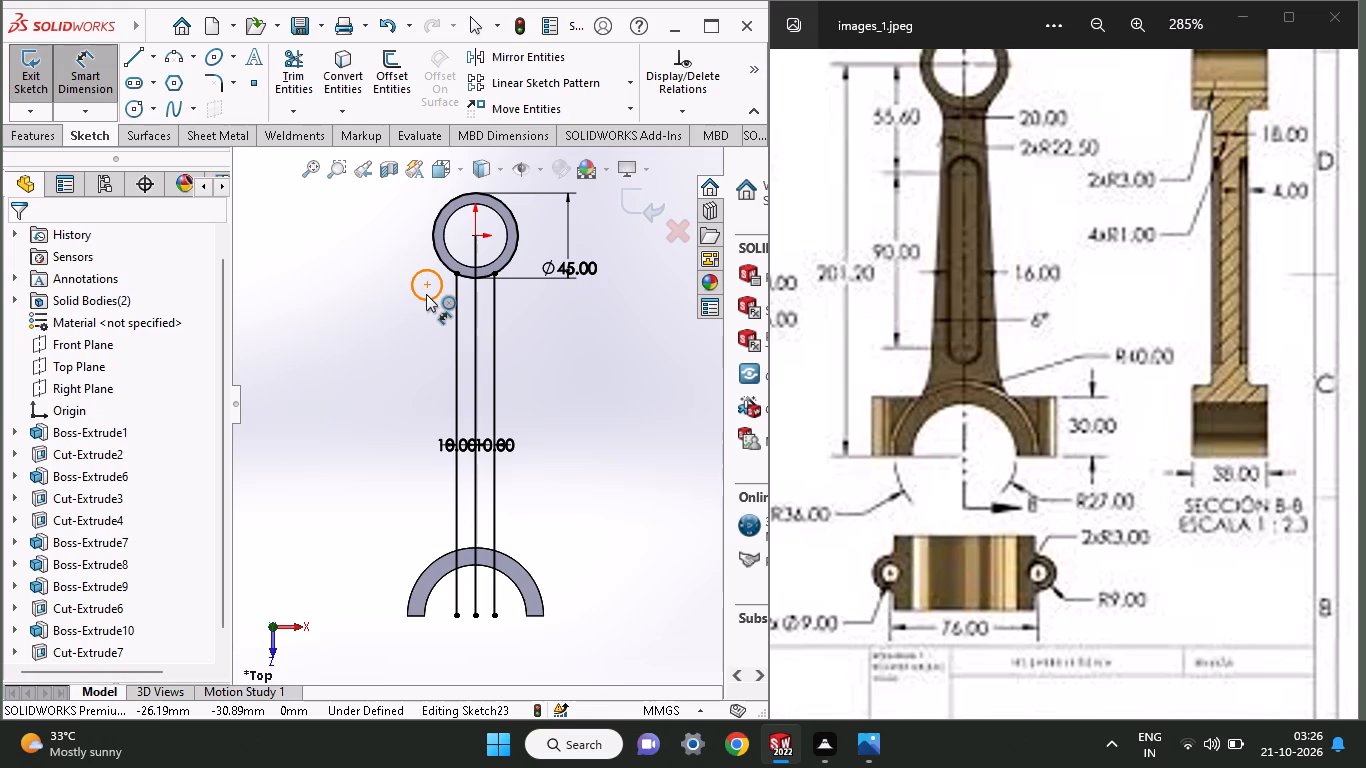
{"action": "left_click", "coordinate": [438, 299]}
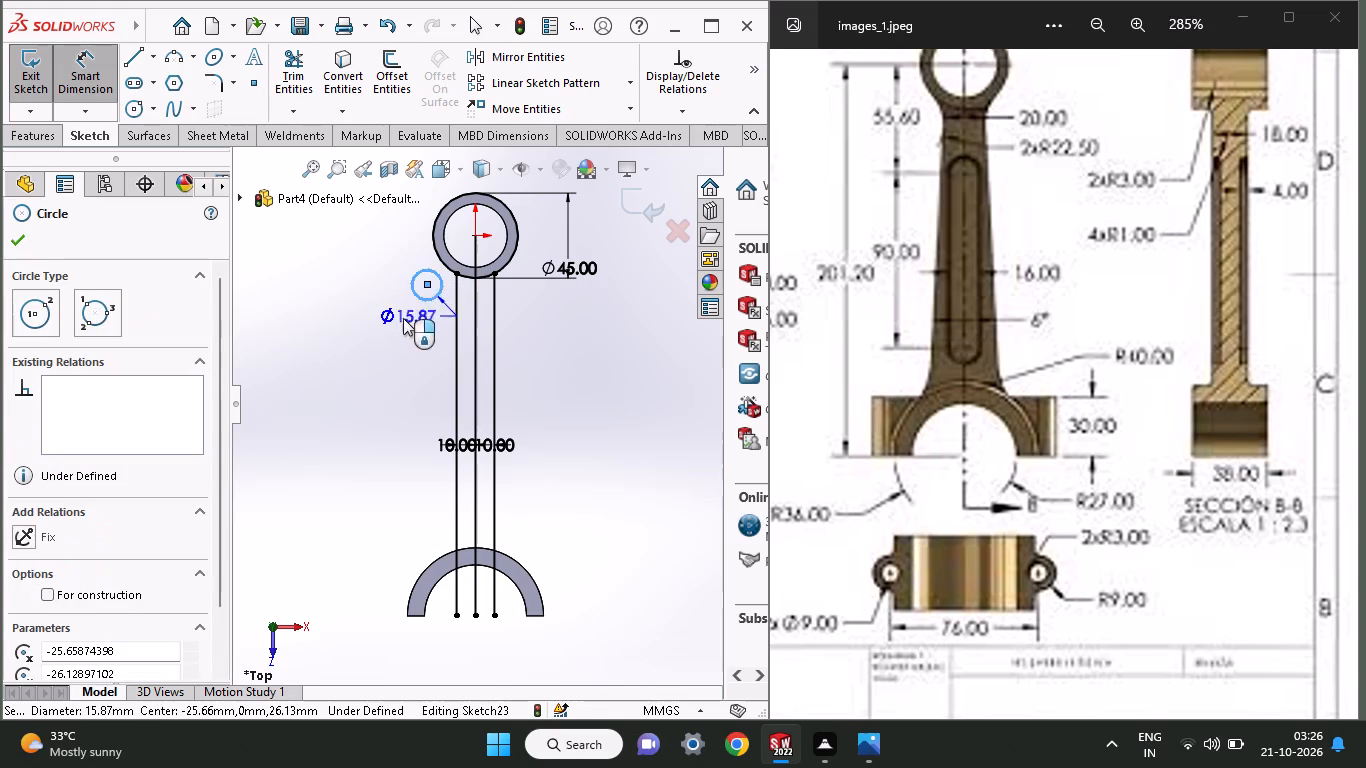
{"action": "left_click", "coordinate": [383, 333]}
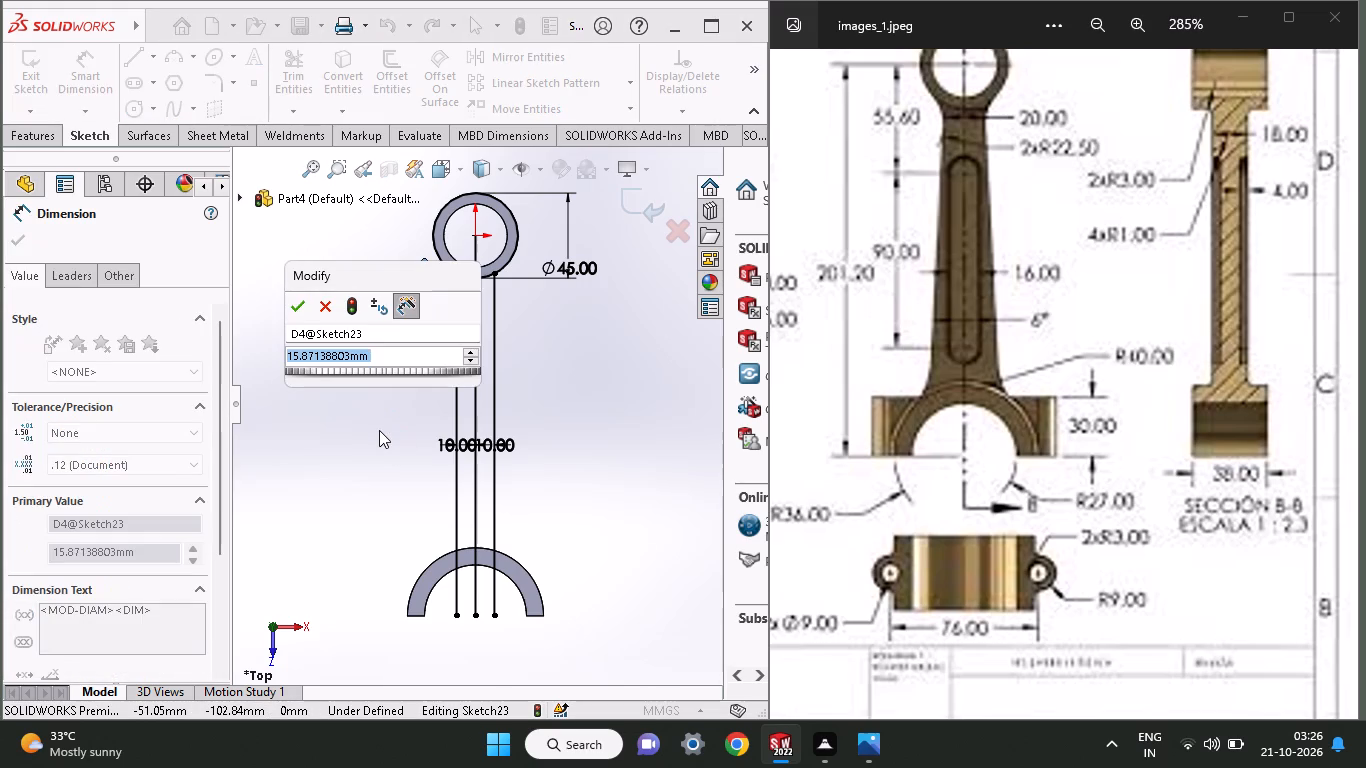
{"action": "type", "text": "10"}
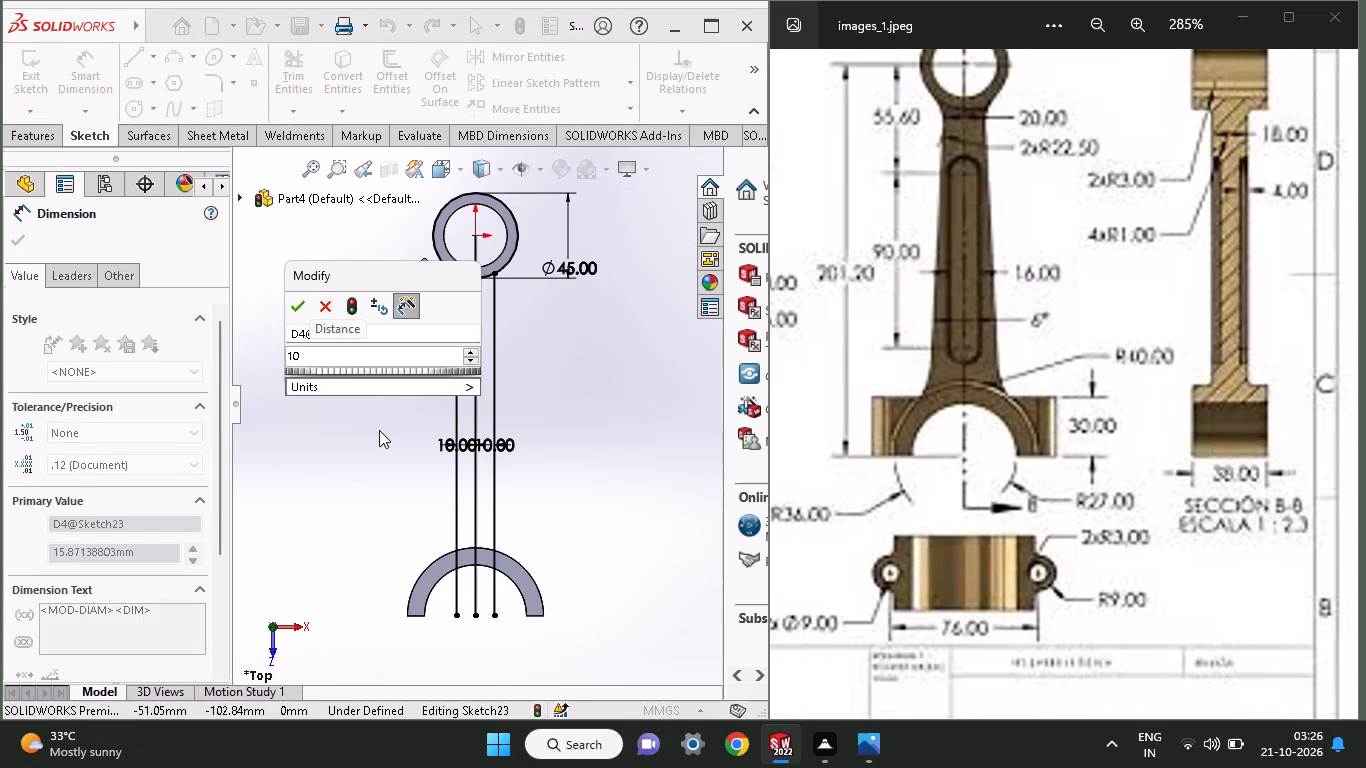
{"action": "key", "text": "BackSpace"}
{"action": "key", "text": "BackSpace"}
{"action": "type", "text": "20"}
{"action": "key", "text": "Return"}
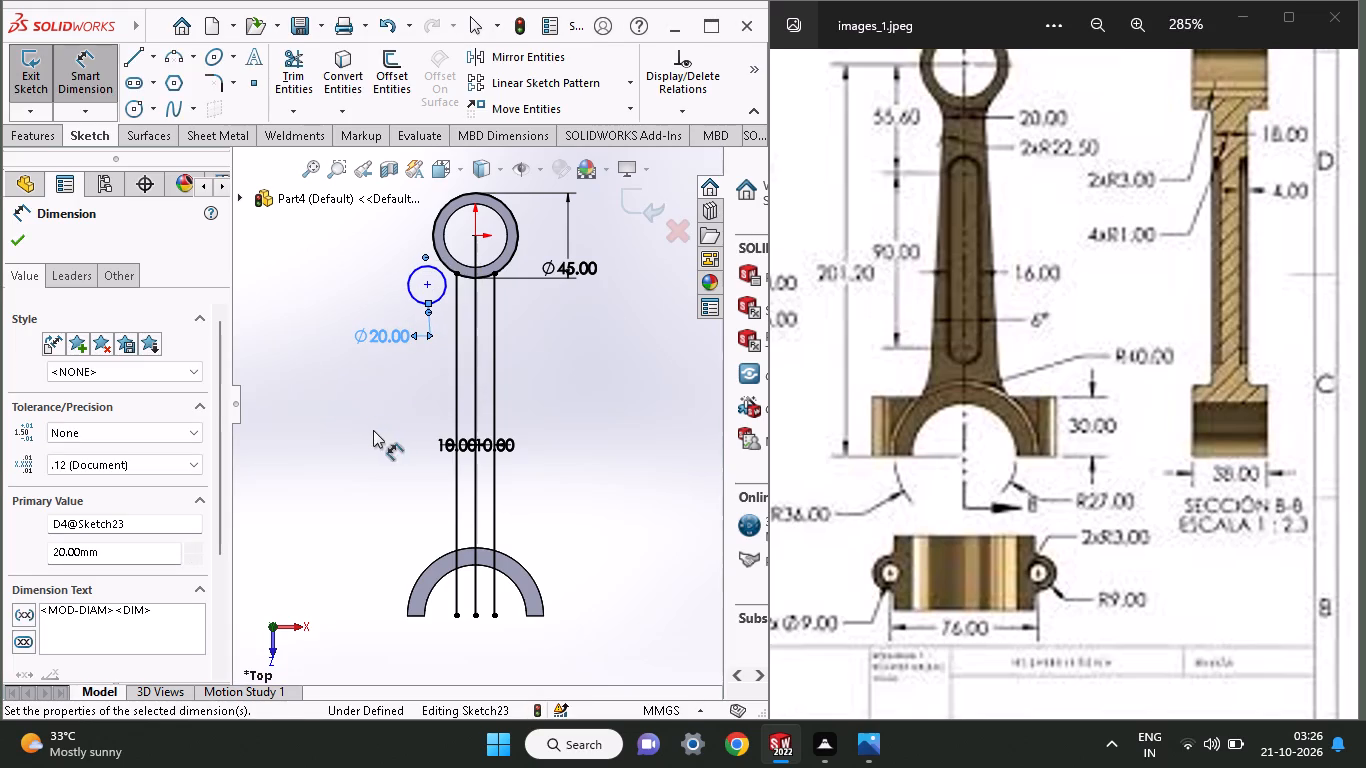
{"action": "left_click", "coordinate": [21, 251]}
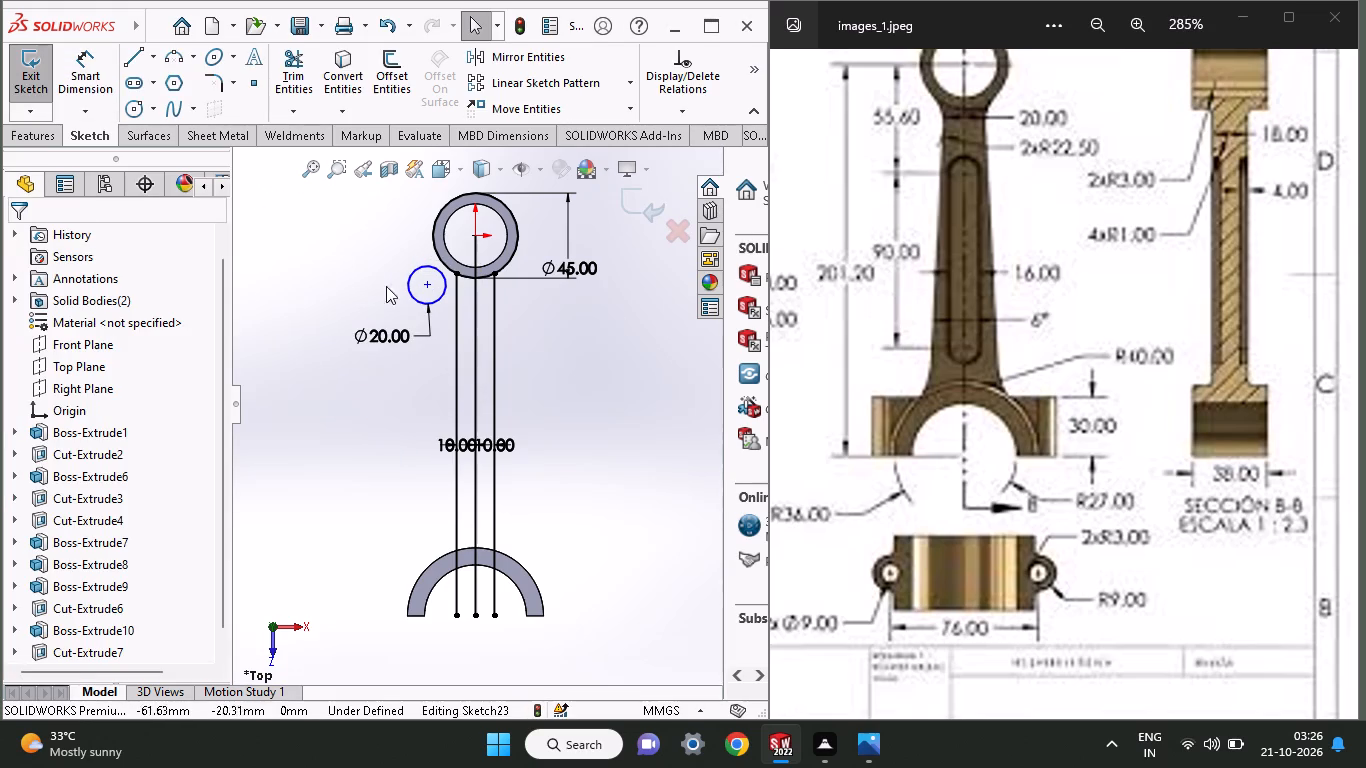
Make the 20 mm circle tangent to the 45 mm circle and to the left offset line.
{"action": "left_click", "coordinate": [409, 280], "text": "shift"}
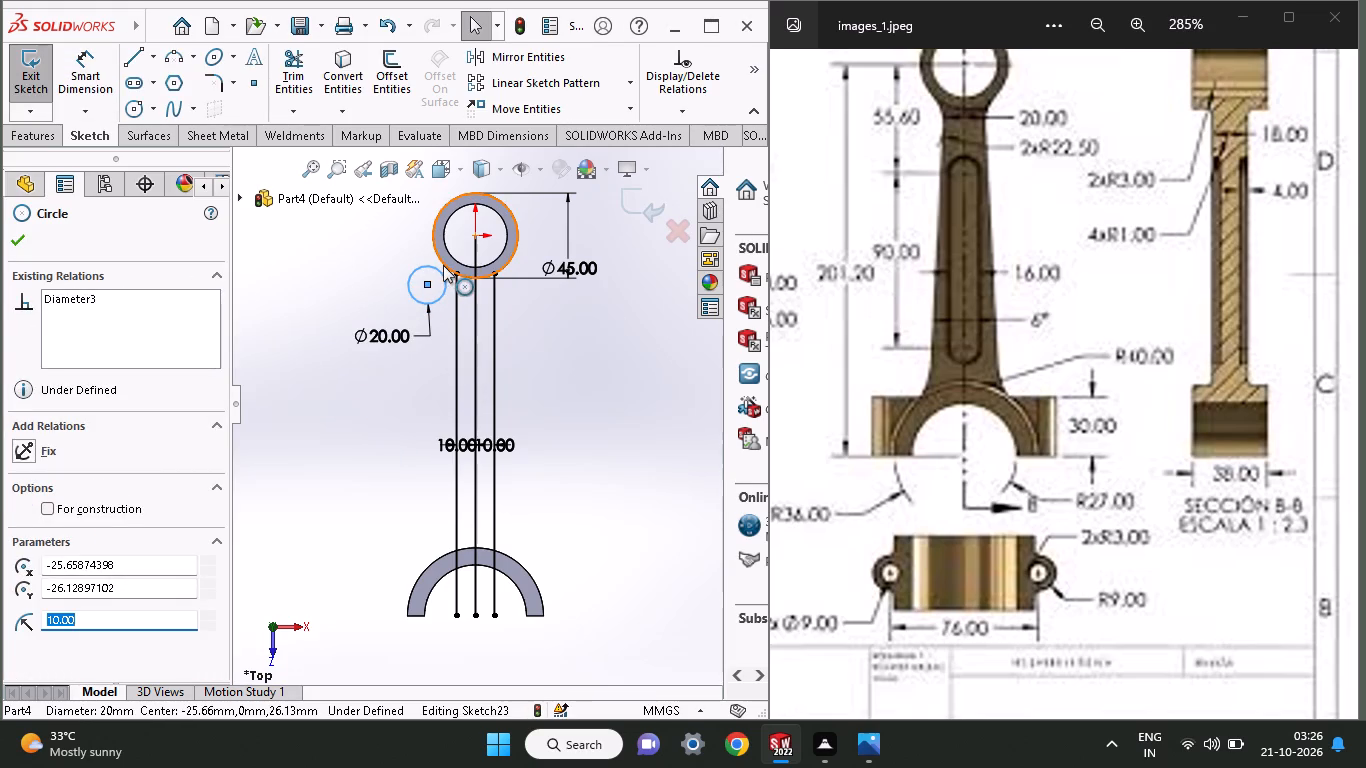
{"action": "left_click", "coordinate": [443, 265], "text": "shift"}
{"action": "left_click", "coordinate": [52, 580]}
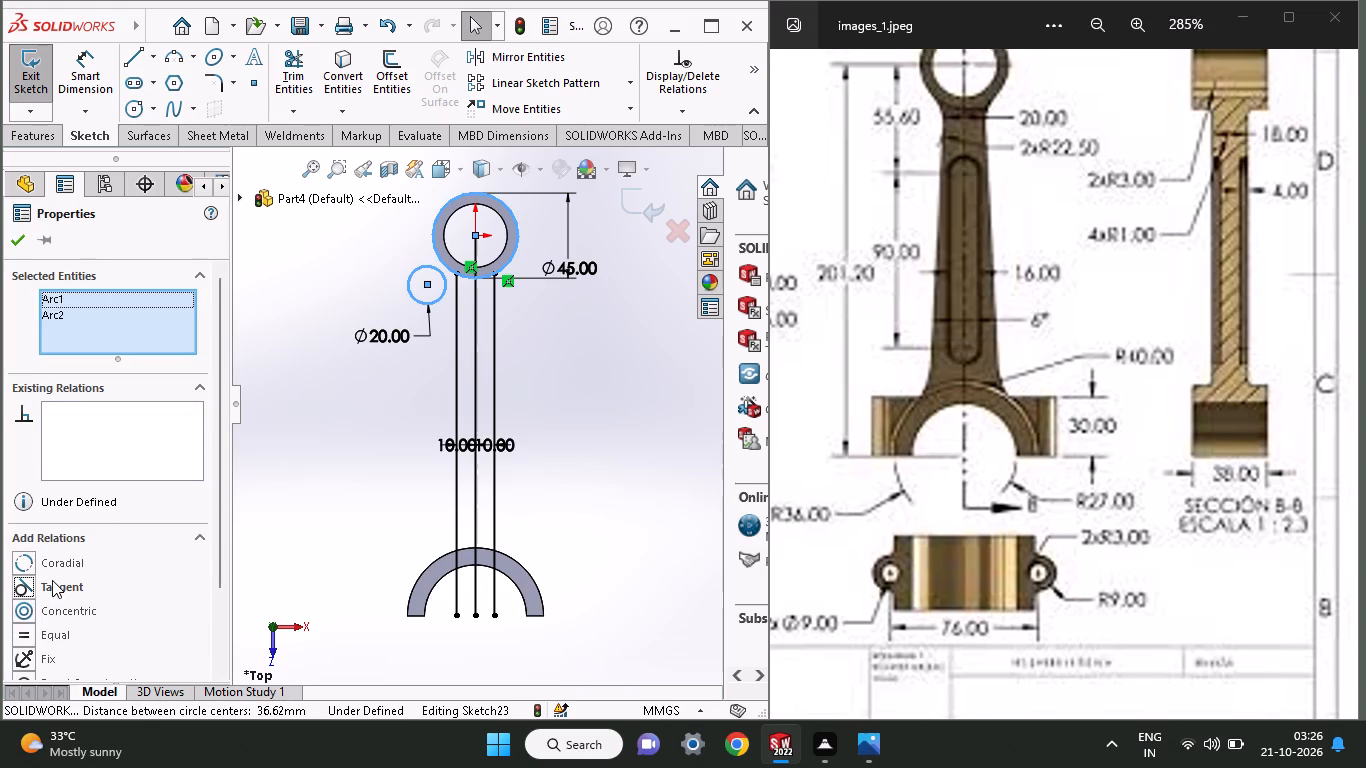
{"action": "left_click", "coordinate": [17, 247]}
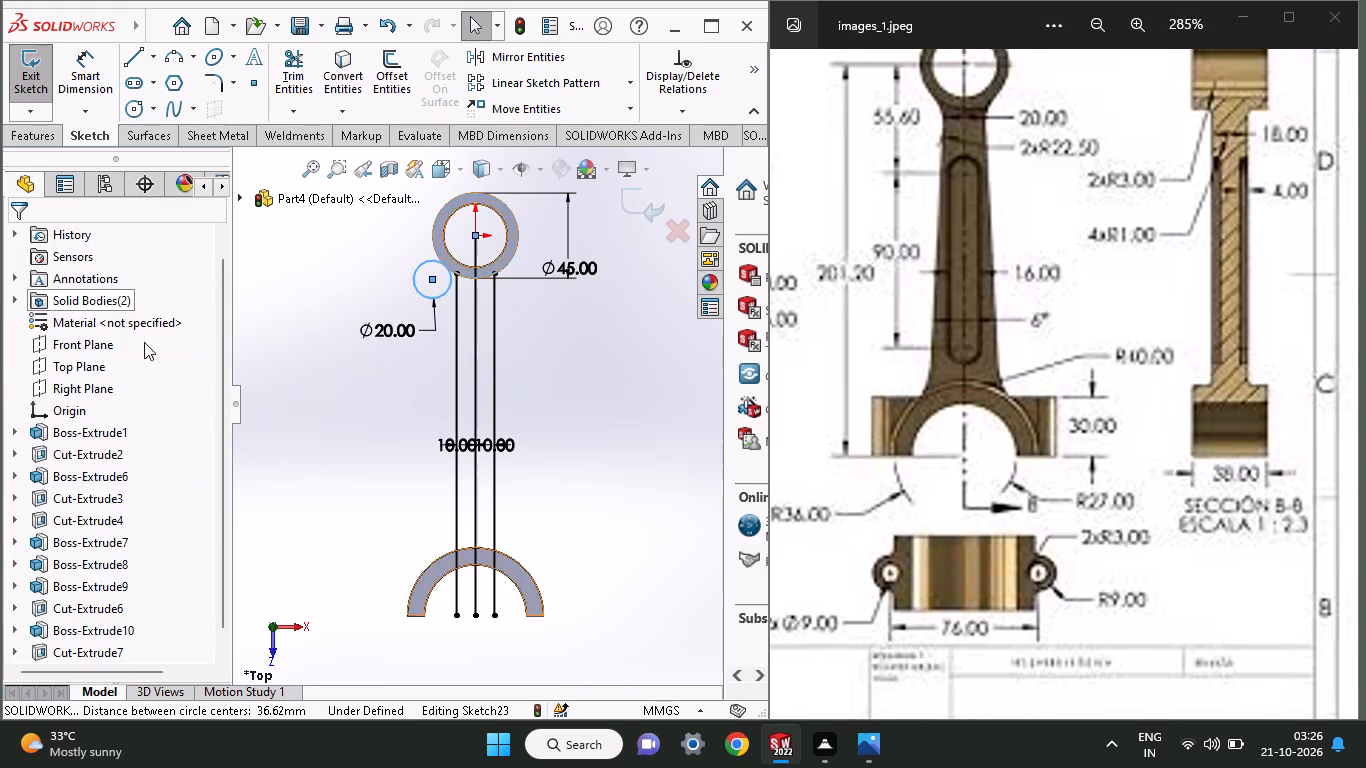
{"action": "left_click", "coordinate": [457, 299], "text": "shift"}
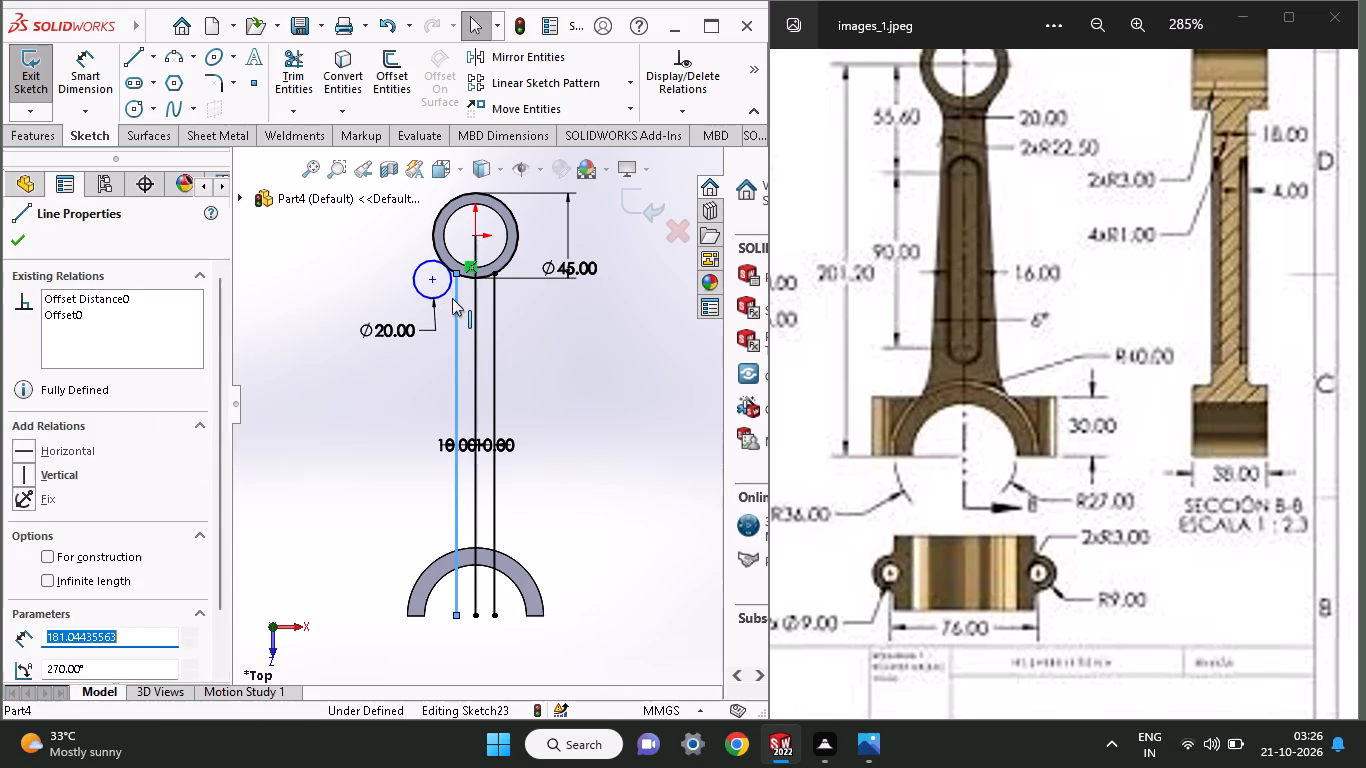
{"action": "left_click", "coordinate": [446, 296], "text": "shift"}
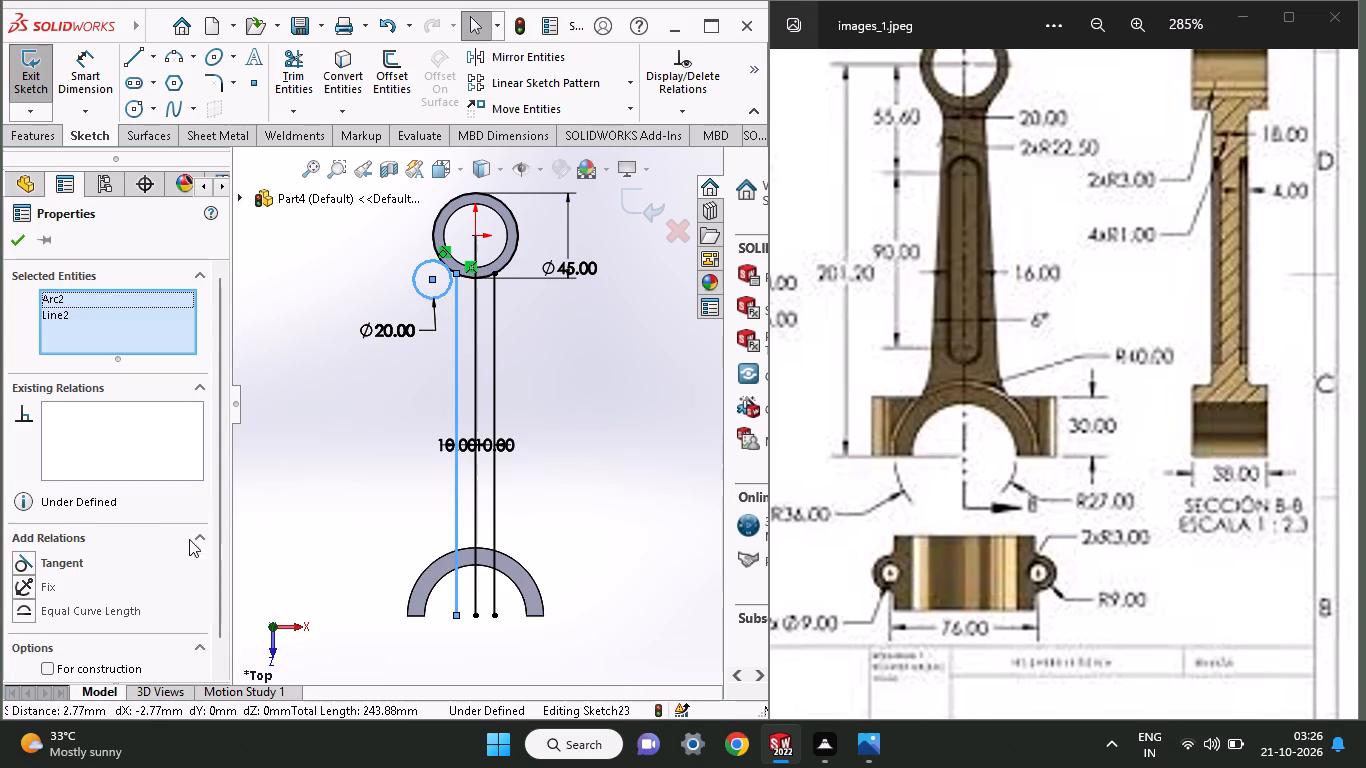
{"action": "left_click", "coordinate": [61, 558]}
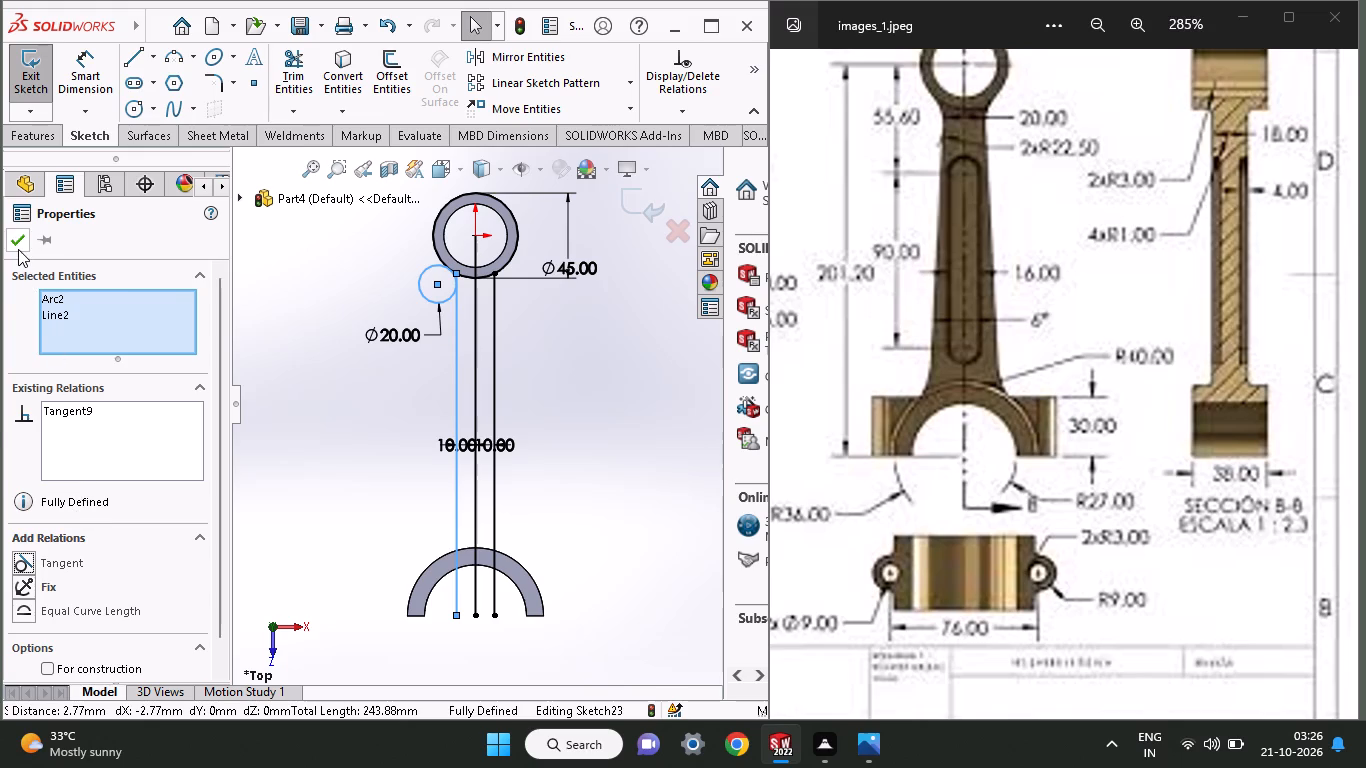
{"action": "left_click", "coordinate": [18, 249]}
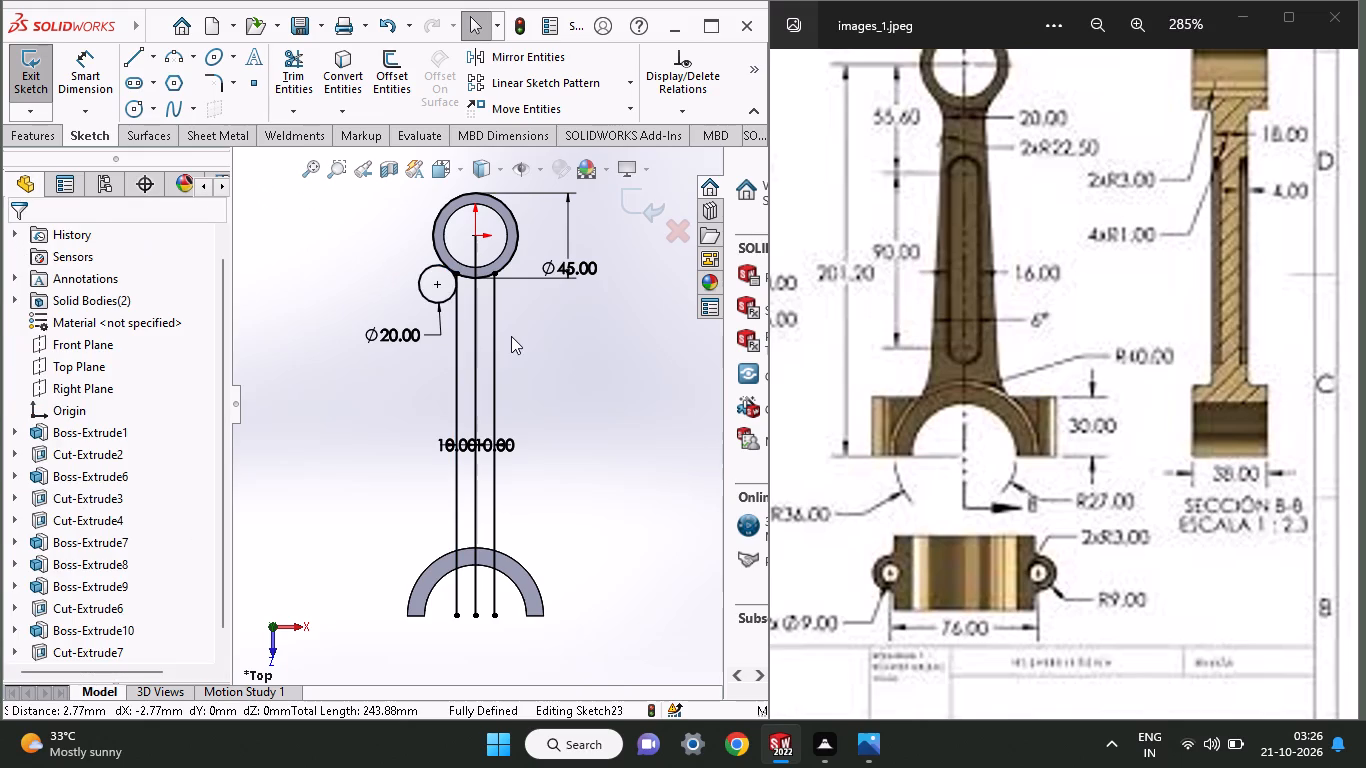
Trim the 20 mm circle to the short arc between its tangent points and remove the left offset line's end above it.
{"action": "scroll", "coordinate": [511, 336], "scroll_direction": "down", "scroll_amount": 3, "text": "ctrl"}
{"action": "scroll", "coordinate": [289, 235], "scroll_direction": "down", "scroll_amount": 4, "text": "ctrl"}
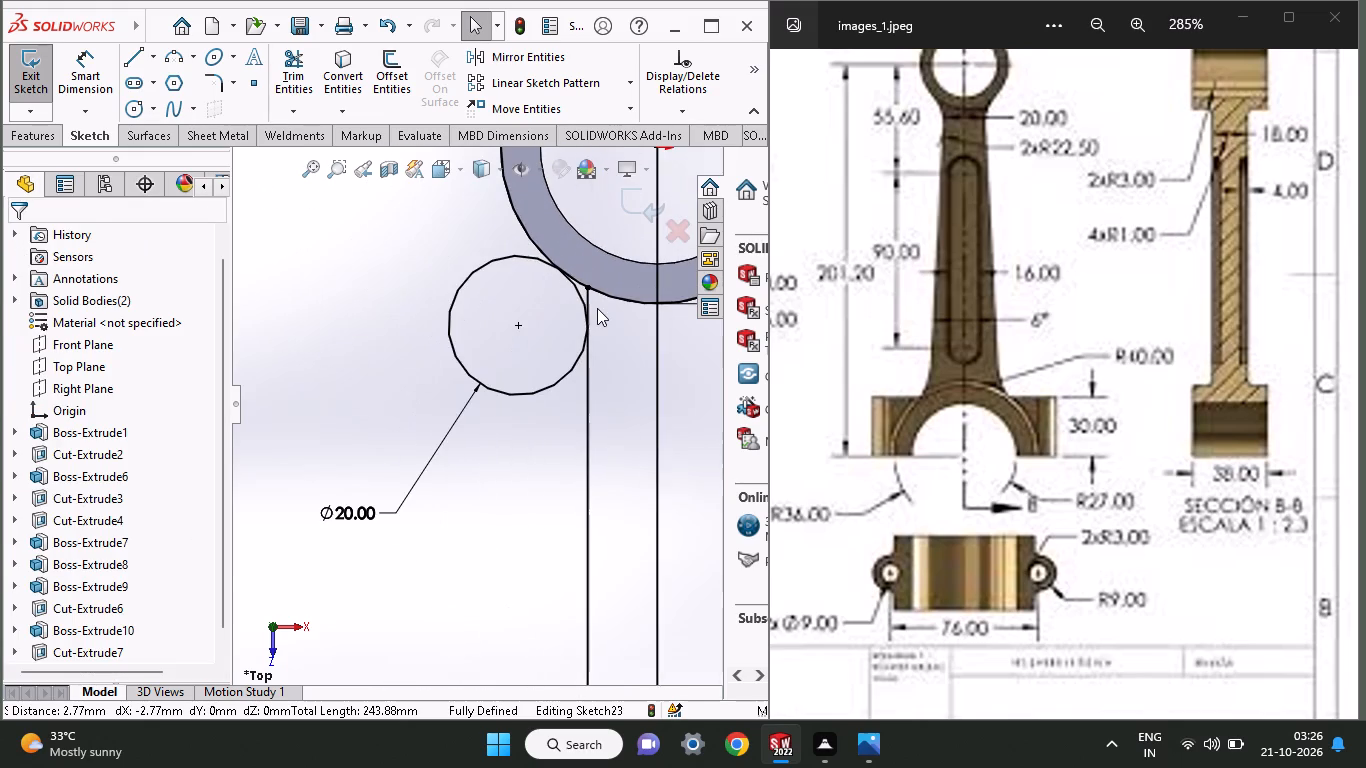
{"action": "scroll", "coordinate": [597, 308], "scroll_direction": "down", "scroll_amount": 4, "text": "ctrl"}
{"action": "left_click", "coordinate": [308, 62]}
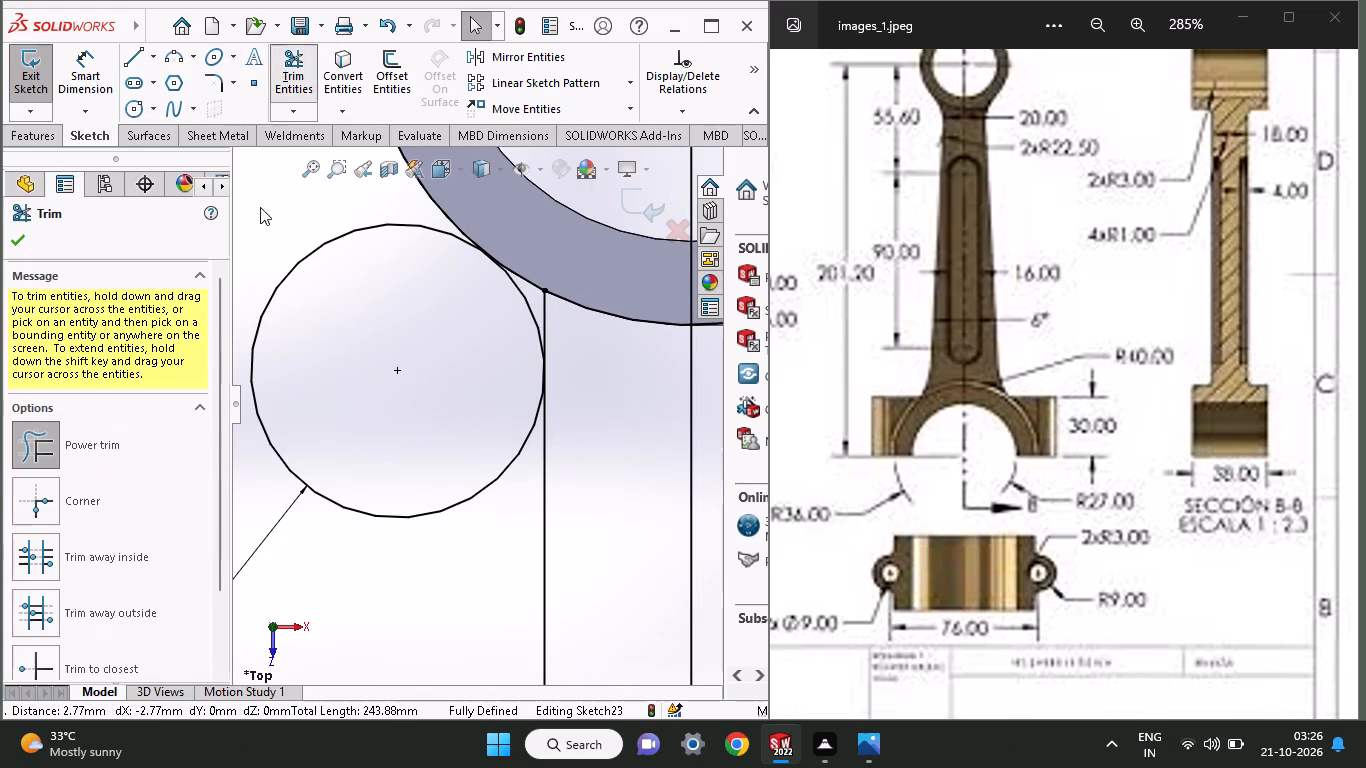
{"action": "left_click_drag", "start_coordinate": [284, 227], "coordinate": [317, 334]}
{"action": "left_click_drag", "start_coordinate": [567, 344], "coordinate": [560, 327]}
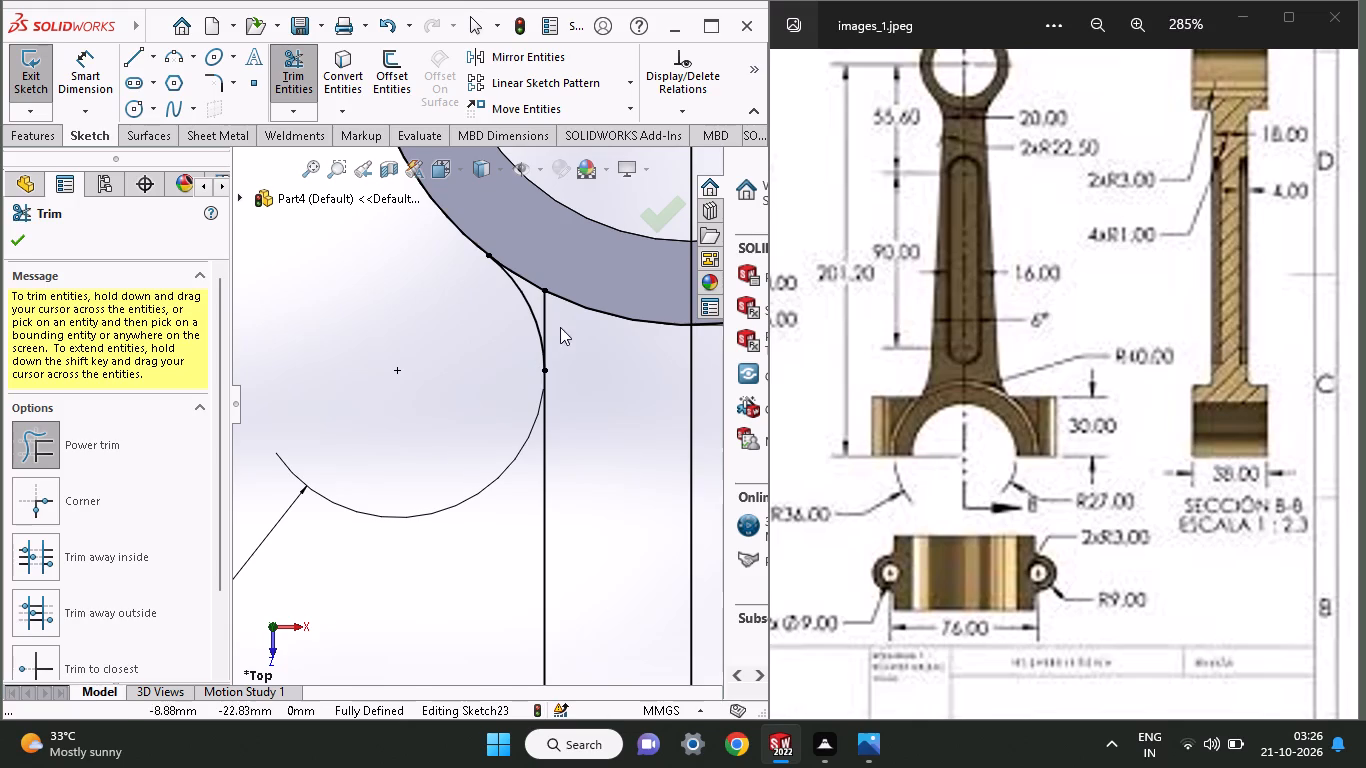
{"action": "left_click_drag", "start_coordinate": [560, 327], "coordinate": [526, 298]}
{"action": "scroll", "coordinate": [555, 370], "scroll_direction": "up", "scroll_amount": 6, "text": "ctrl"}
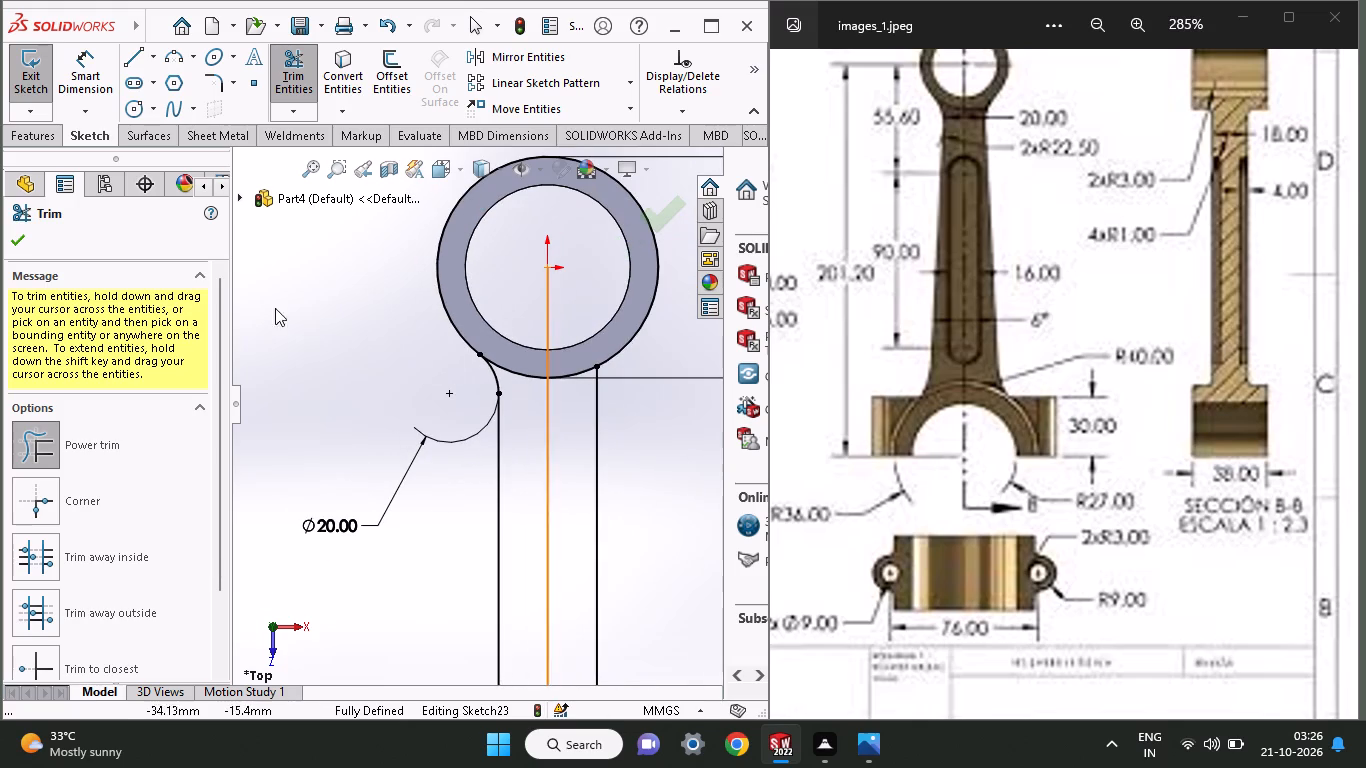
{"action": "left_click", "coordinate": [9, 252]}
{"action": "left_click", "coordinate": [24, 234]}
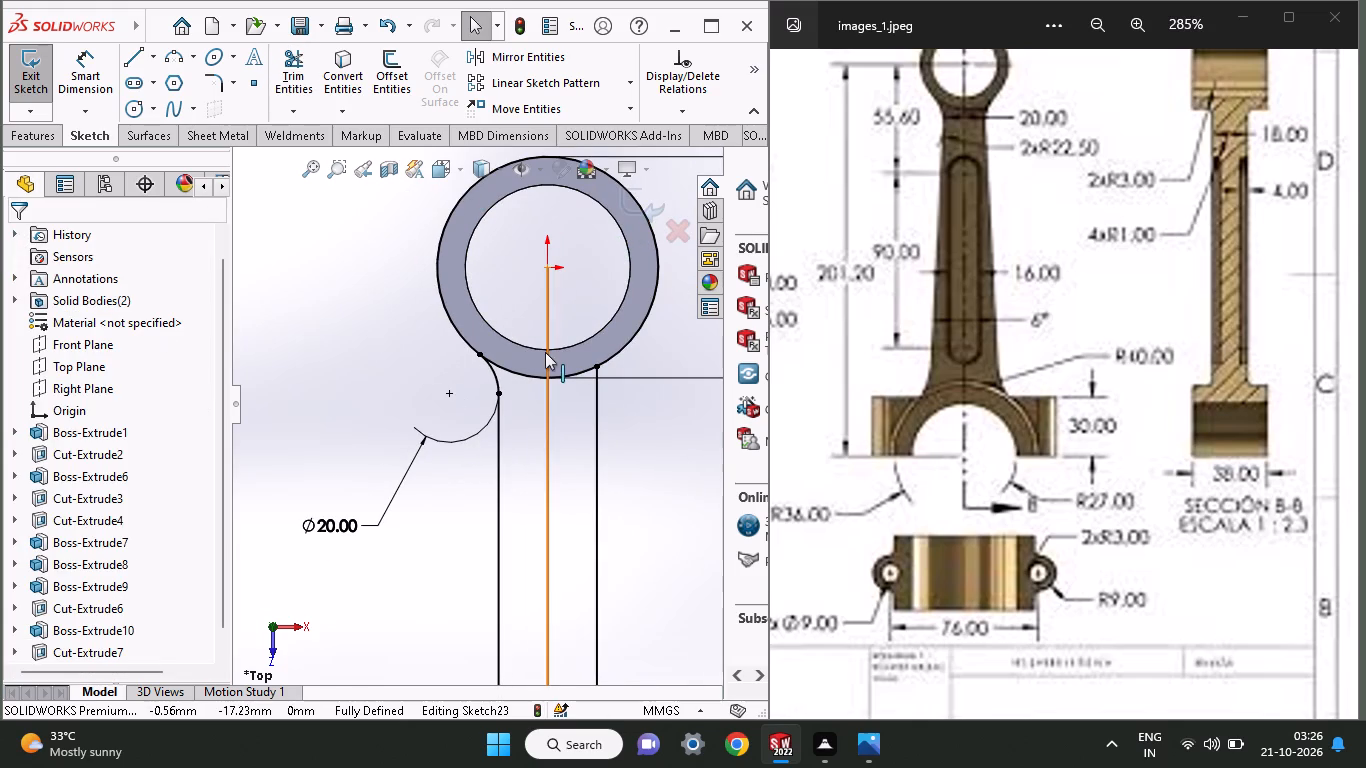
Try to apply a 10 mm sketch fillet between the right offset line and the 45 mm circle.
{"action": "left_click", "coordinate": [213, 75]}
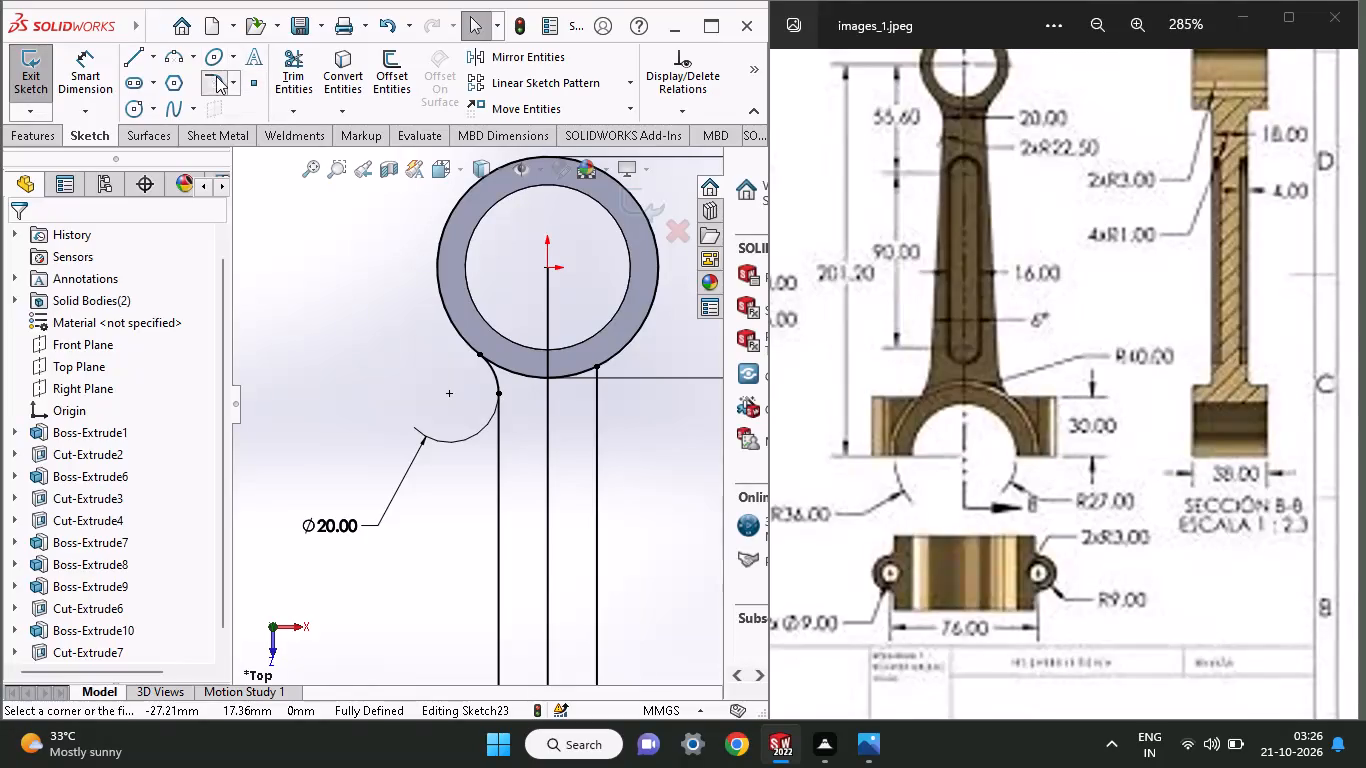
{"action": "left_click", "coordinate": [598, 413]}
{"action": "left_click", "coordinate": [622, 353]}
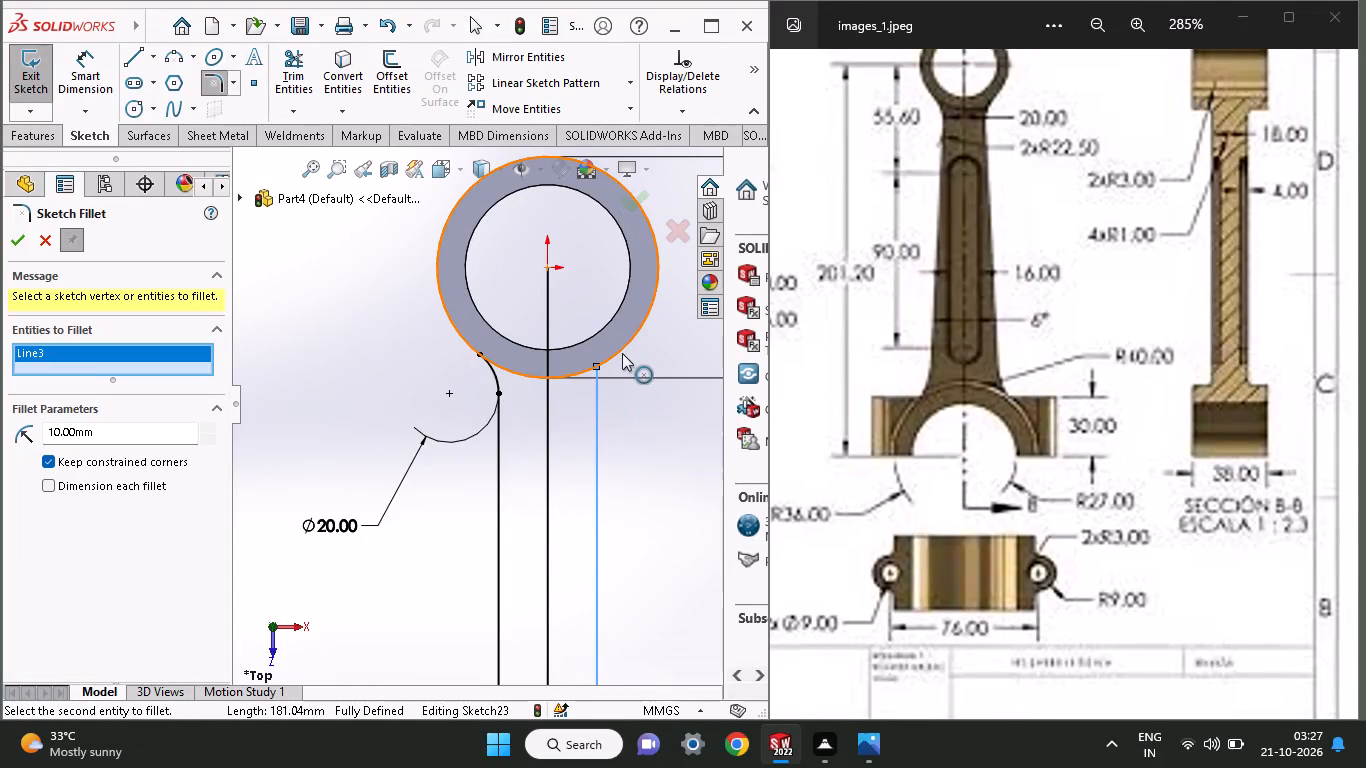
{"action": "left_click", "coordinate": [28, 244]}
Trim the bottom of the 45 mm circle on both sides of the centre line, between the offset lines.
{"action": "left_click", "coordinate": [279, 51]}
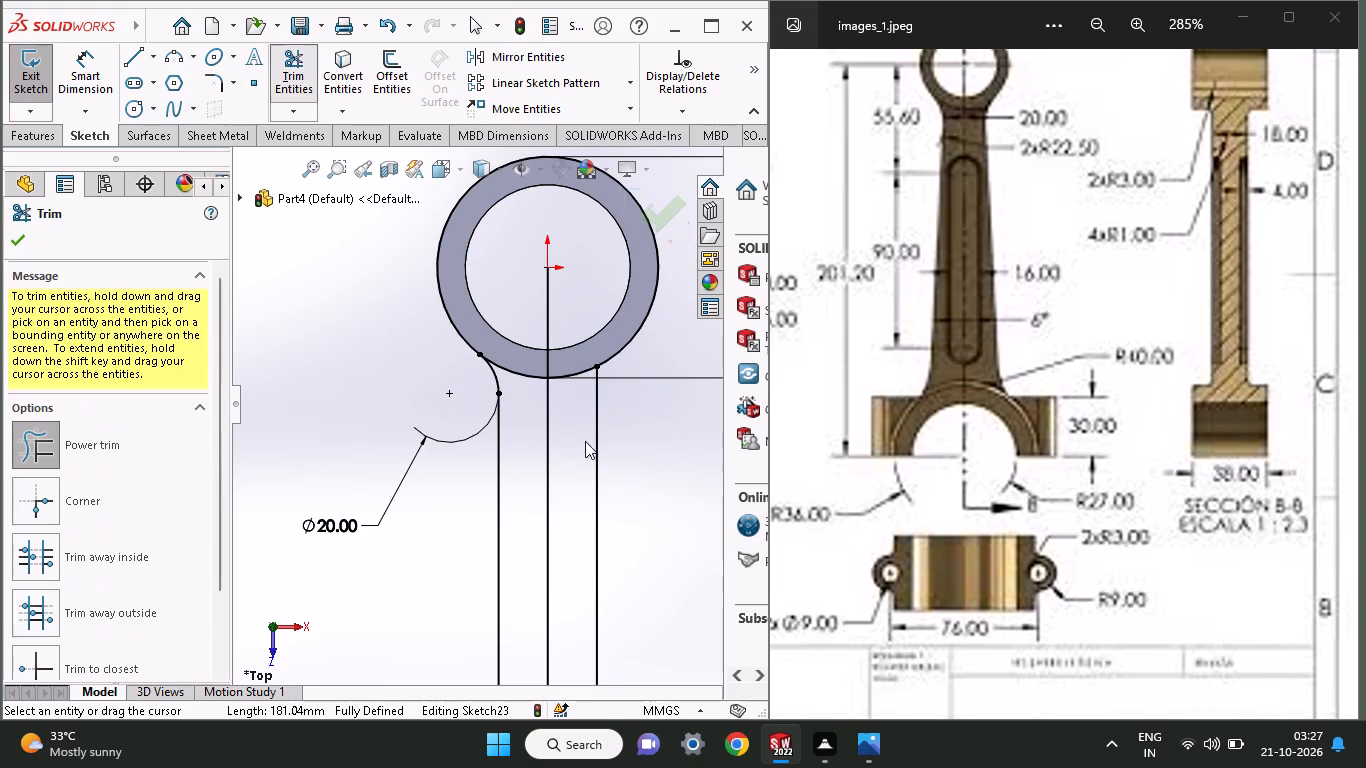
{"action": "left_click_drag", "start_coordinate": [525, 399], "coordinate": [539, 366]}
{"action": "left_click_drag", "start_coordinate": [561, 388], "coordinate": [566, 361]}
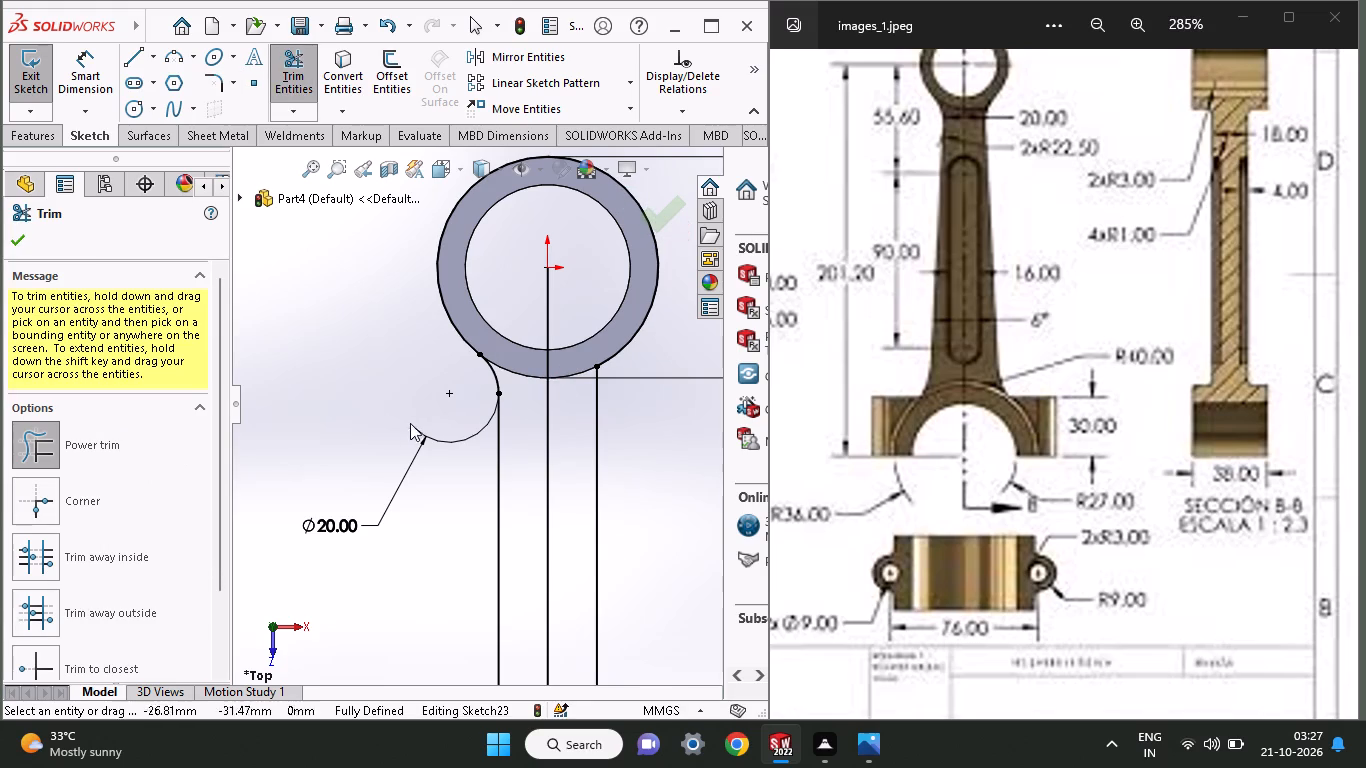
{"action": "left_click", "coordinate": [15, 237]}
Apply a 10 mm sketch fillet between the right offset line and the 45 mm circle.
{"action": "left_click", "coordinate": [208, 71]}
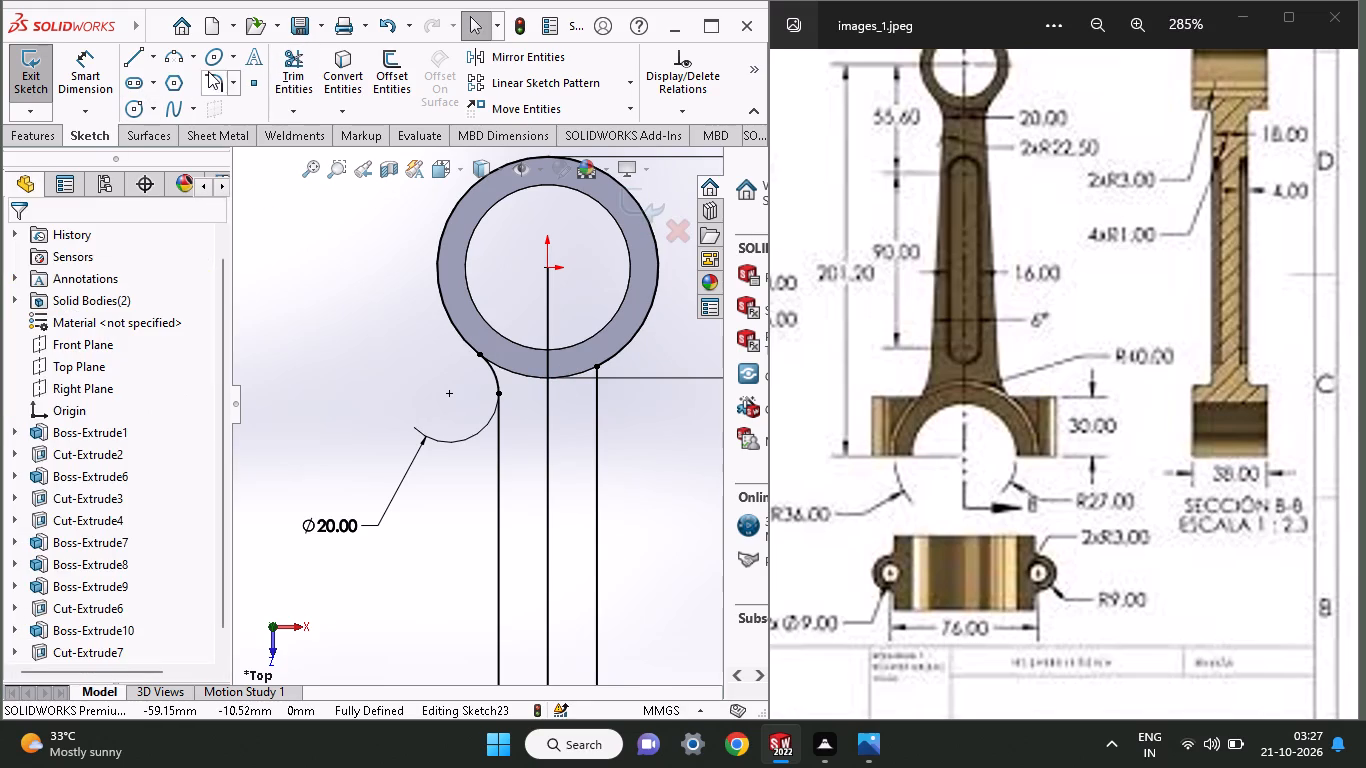
{"action": "left_click", "coordinate": [593, 388]}
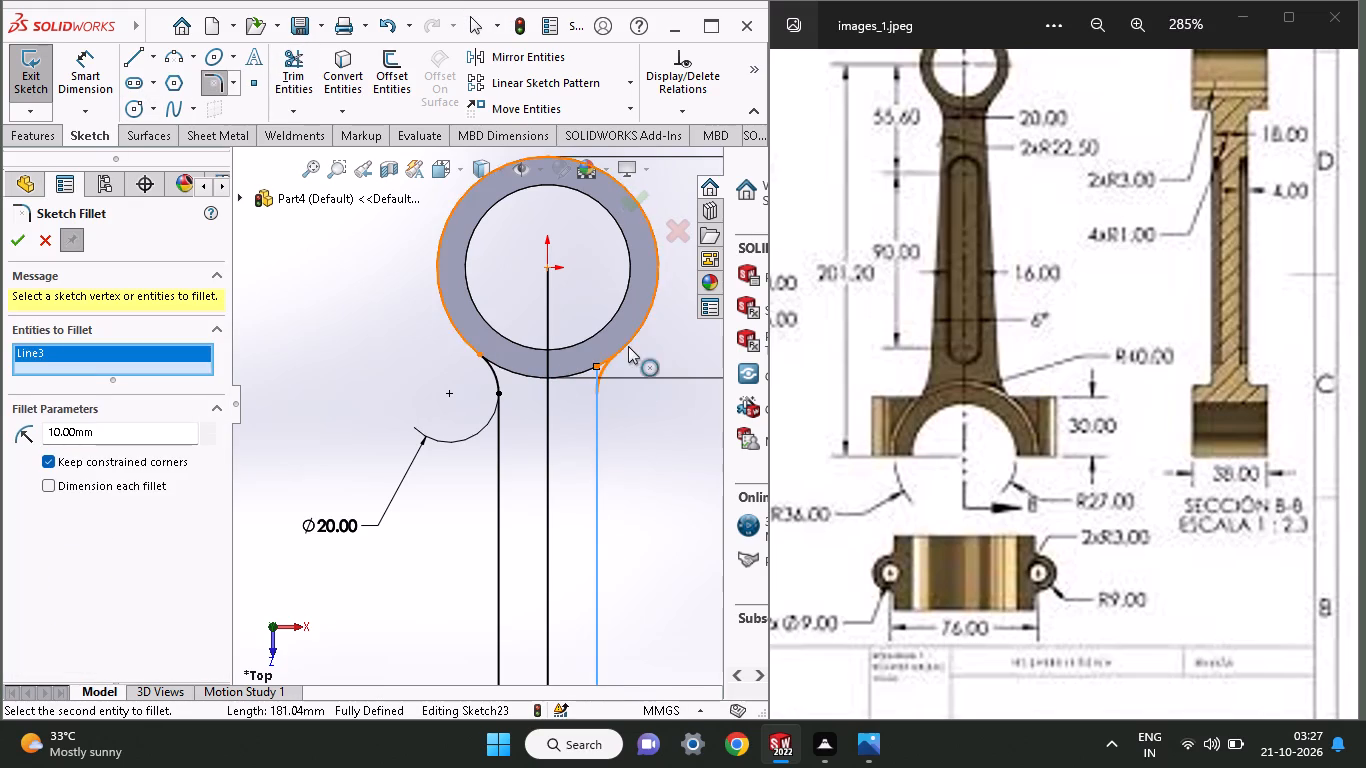
{"action": "left_click", "coordinate": [628, 346]}
{"action": "left_click", "coordinate": [15, 236]}
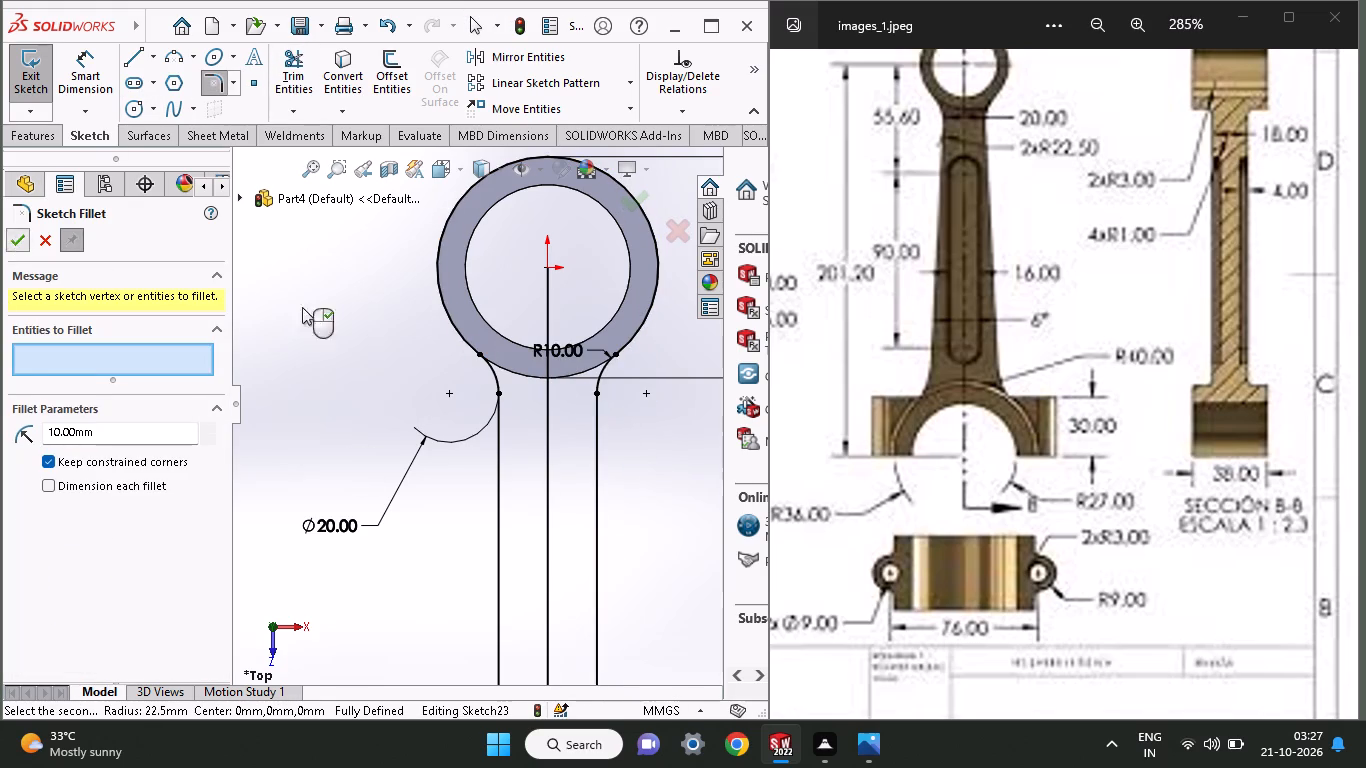
{"action": "left_click", "coordinate": [14, 238]}
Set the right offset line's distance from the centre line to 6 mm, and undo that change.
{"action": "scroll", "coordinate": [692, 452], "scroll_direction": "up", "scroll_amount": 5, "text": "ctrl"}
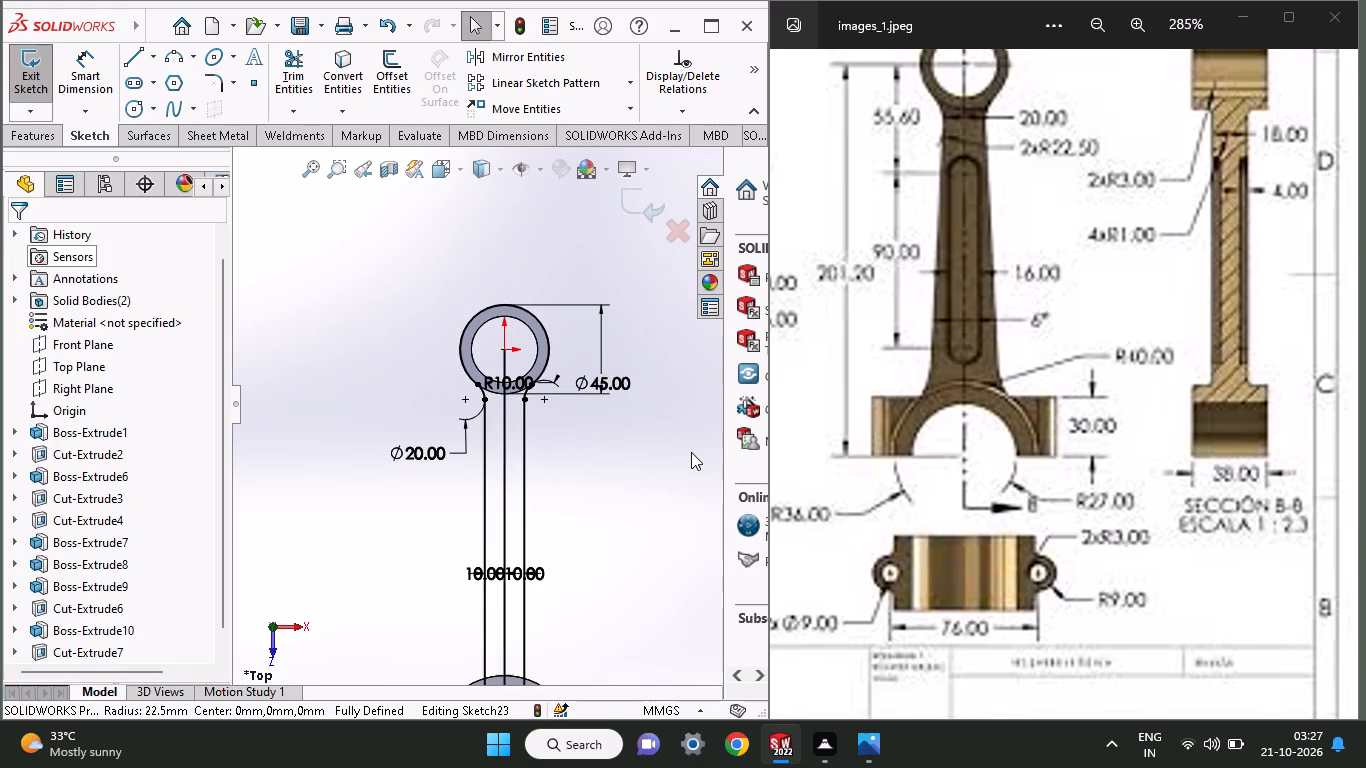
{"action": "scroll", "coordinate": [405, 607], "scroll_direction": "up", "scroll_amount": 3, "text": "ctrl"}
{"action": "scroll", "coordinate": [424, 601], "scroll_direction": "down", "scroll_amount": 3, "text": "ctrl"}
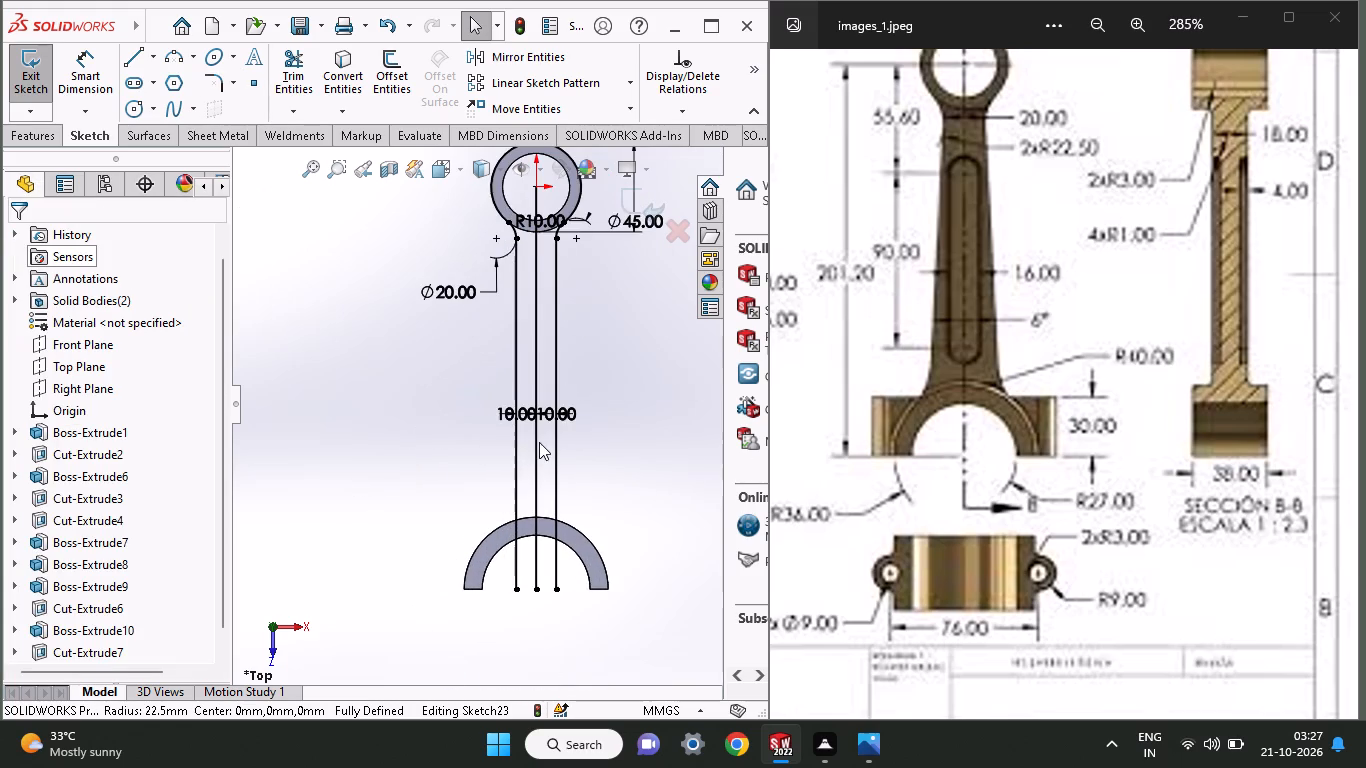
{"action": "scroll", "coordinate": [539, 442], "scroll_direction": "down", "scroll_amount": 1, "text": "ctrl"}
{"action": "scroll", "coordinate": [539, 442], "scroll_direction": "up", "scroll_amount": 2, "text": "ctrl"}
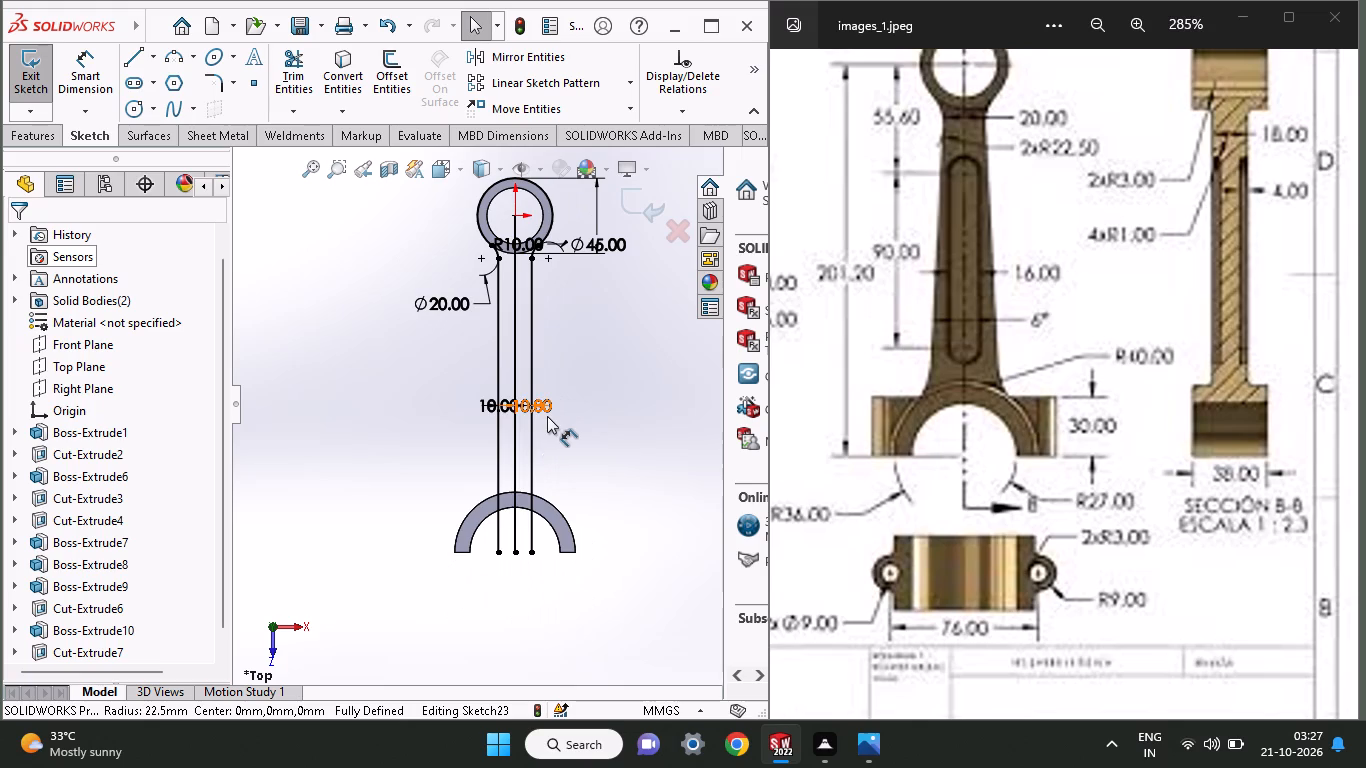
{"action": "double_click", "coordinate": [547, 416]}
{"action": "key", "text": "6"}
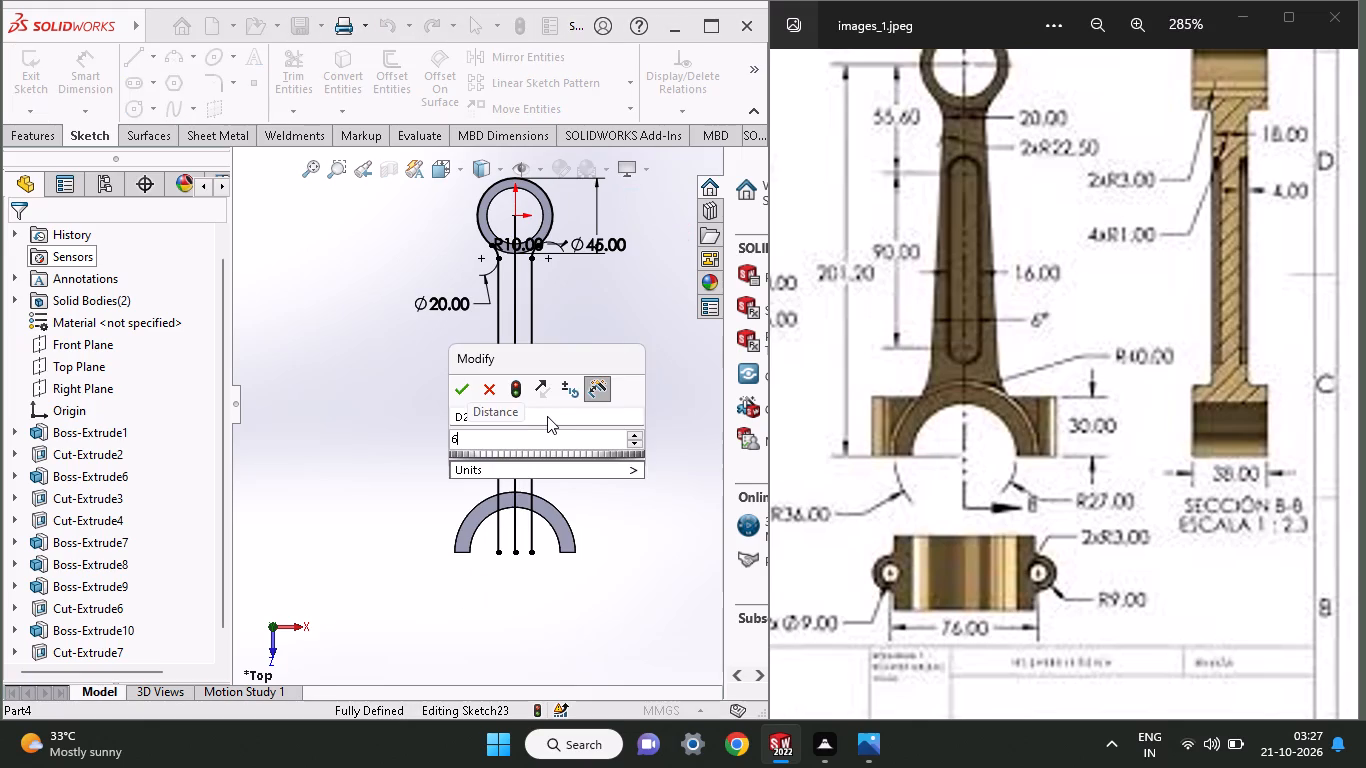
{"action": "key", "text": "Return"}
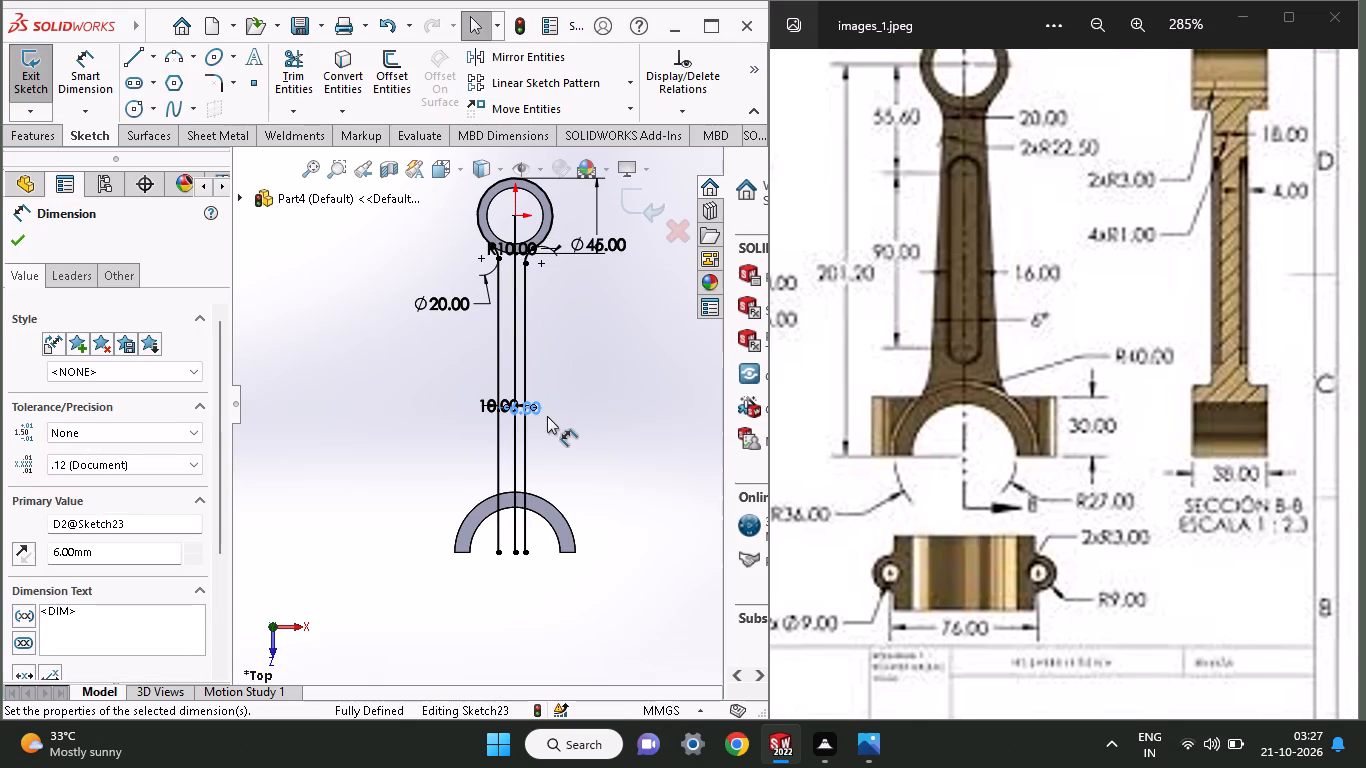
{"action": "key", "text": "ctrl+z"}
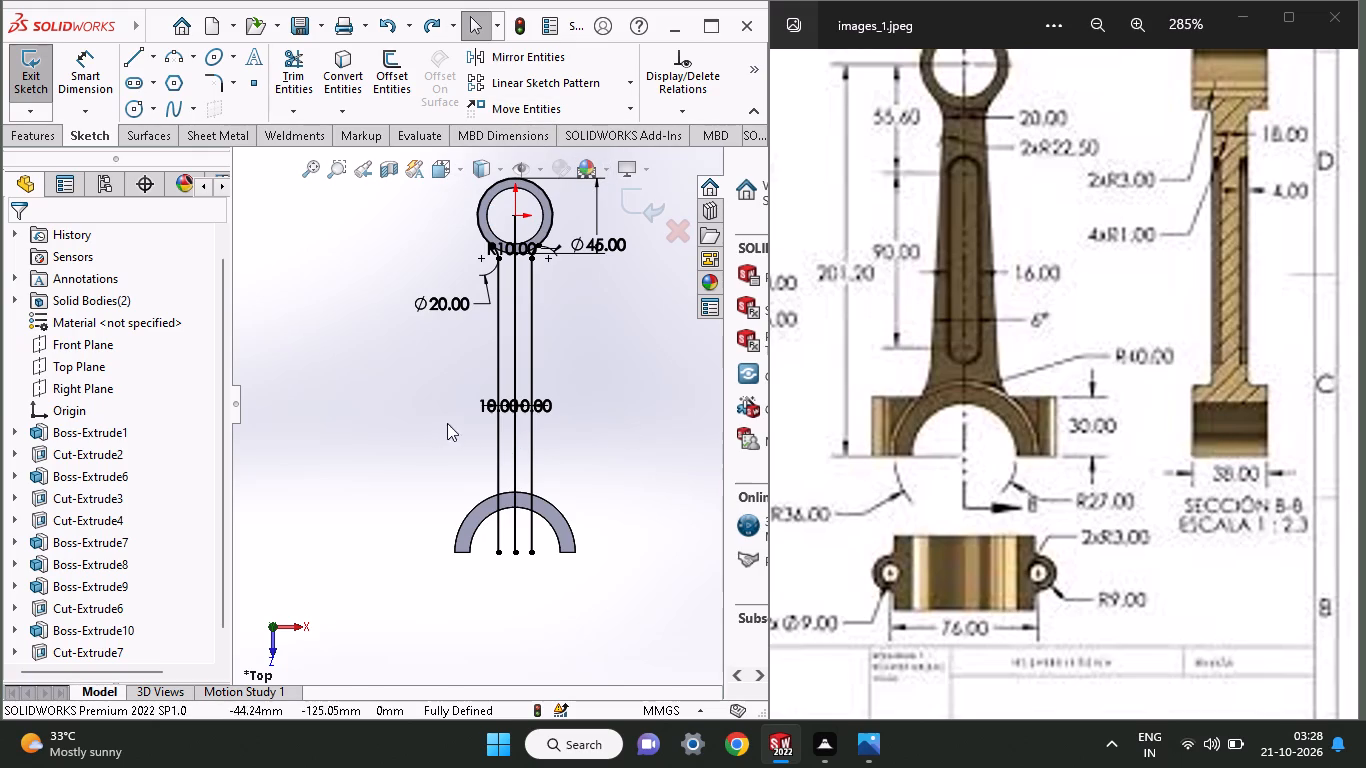
Delete the two 10 mm offset dimensions between the centre line and the shank's side lines.
{"action": "left_click", "coordinate": [497, 404]}
{"action": "right_click", "coordinate": [497, 404]}
{"action": "left_click", "coordinate": [536, 459]}
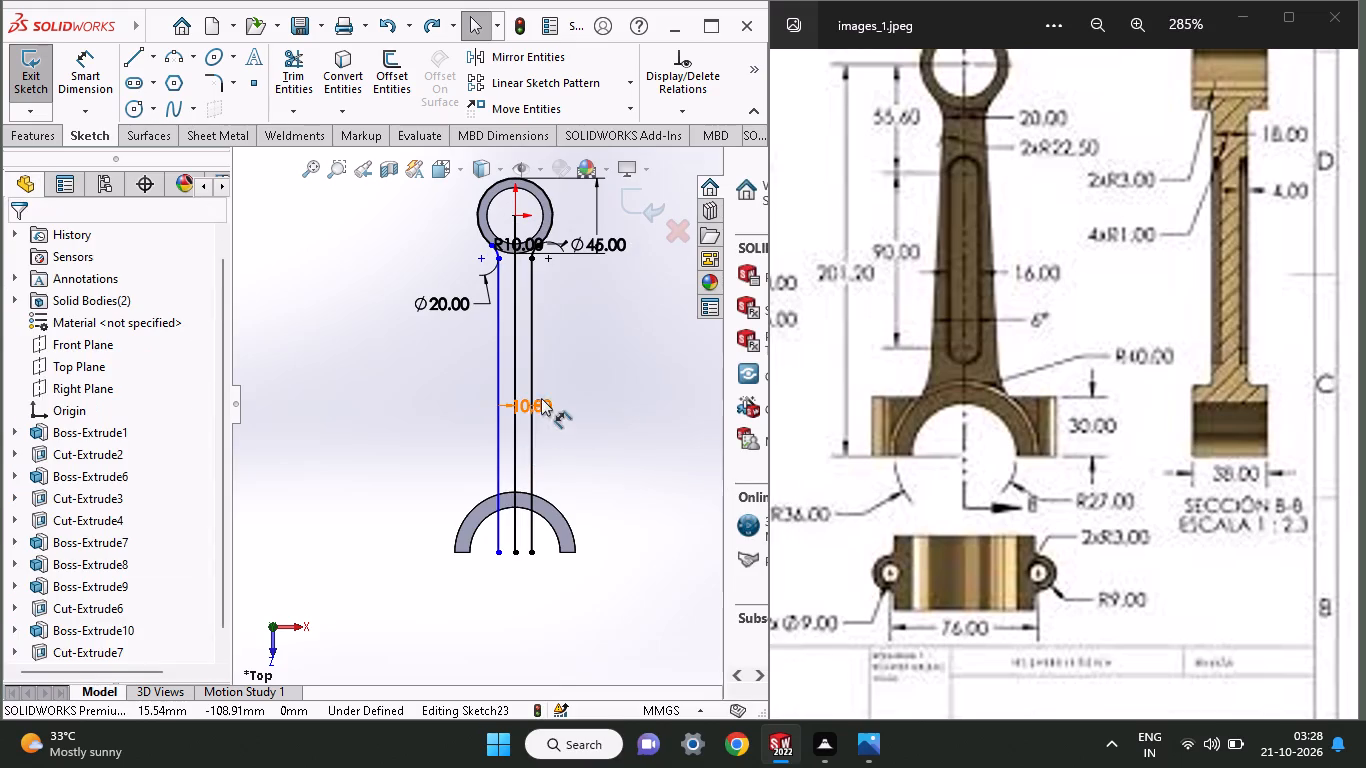
{"action": "right_click", "coordinate": [541, 398]}
{"action": "left_click", "coordinate": [567, 464]}
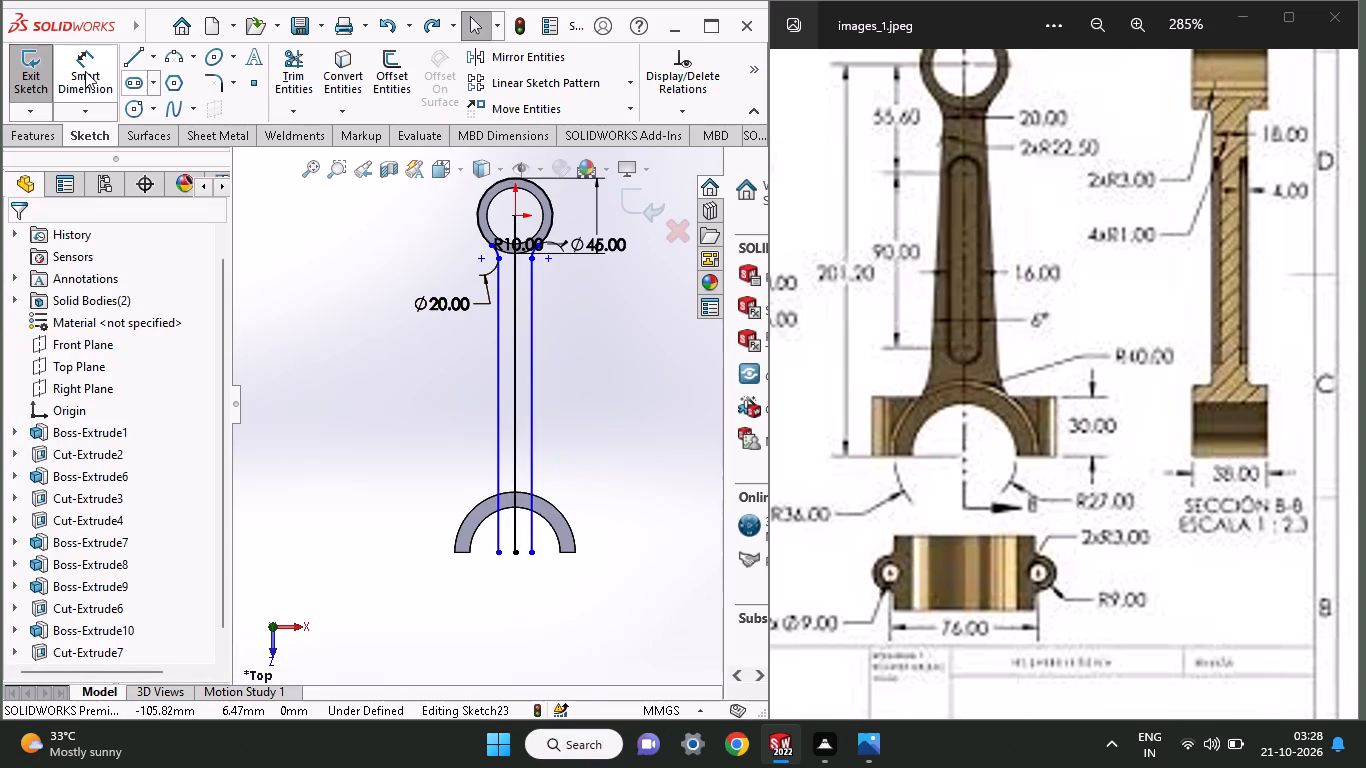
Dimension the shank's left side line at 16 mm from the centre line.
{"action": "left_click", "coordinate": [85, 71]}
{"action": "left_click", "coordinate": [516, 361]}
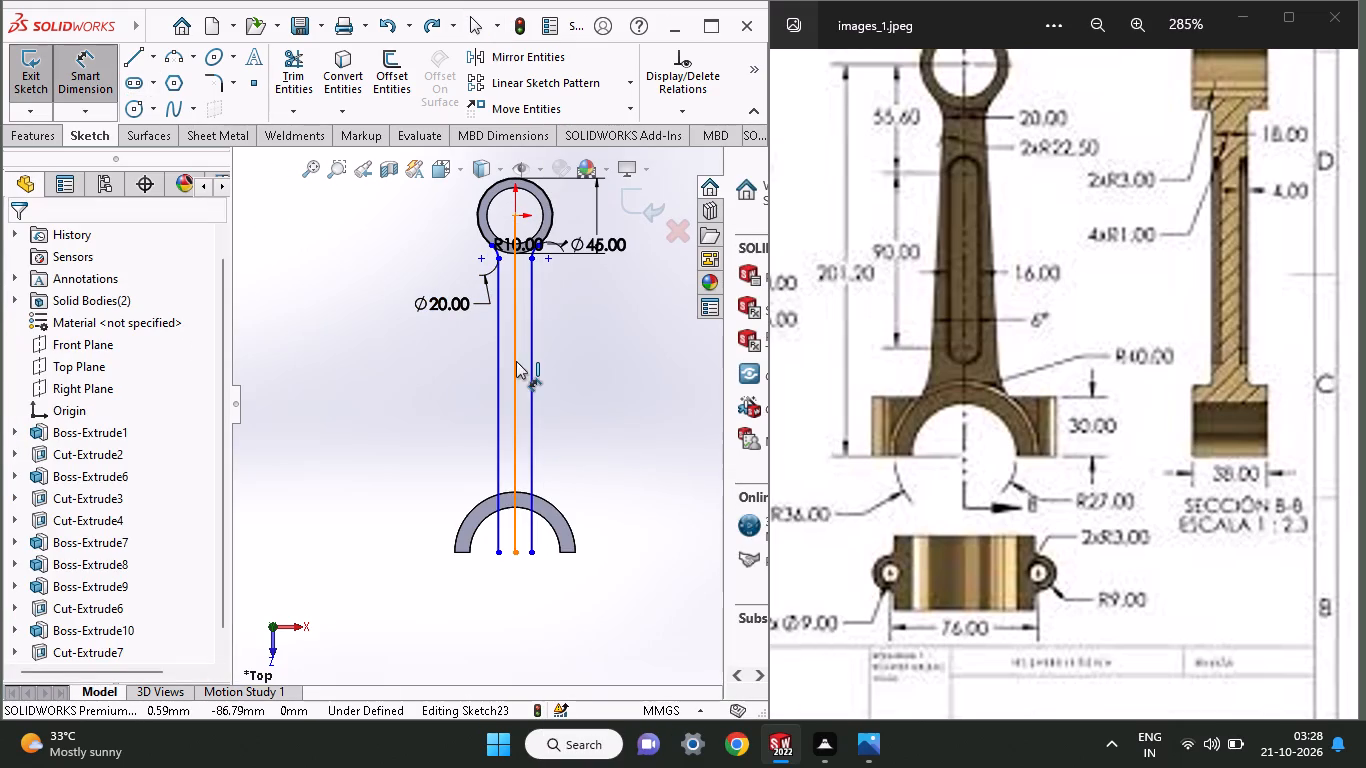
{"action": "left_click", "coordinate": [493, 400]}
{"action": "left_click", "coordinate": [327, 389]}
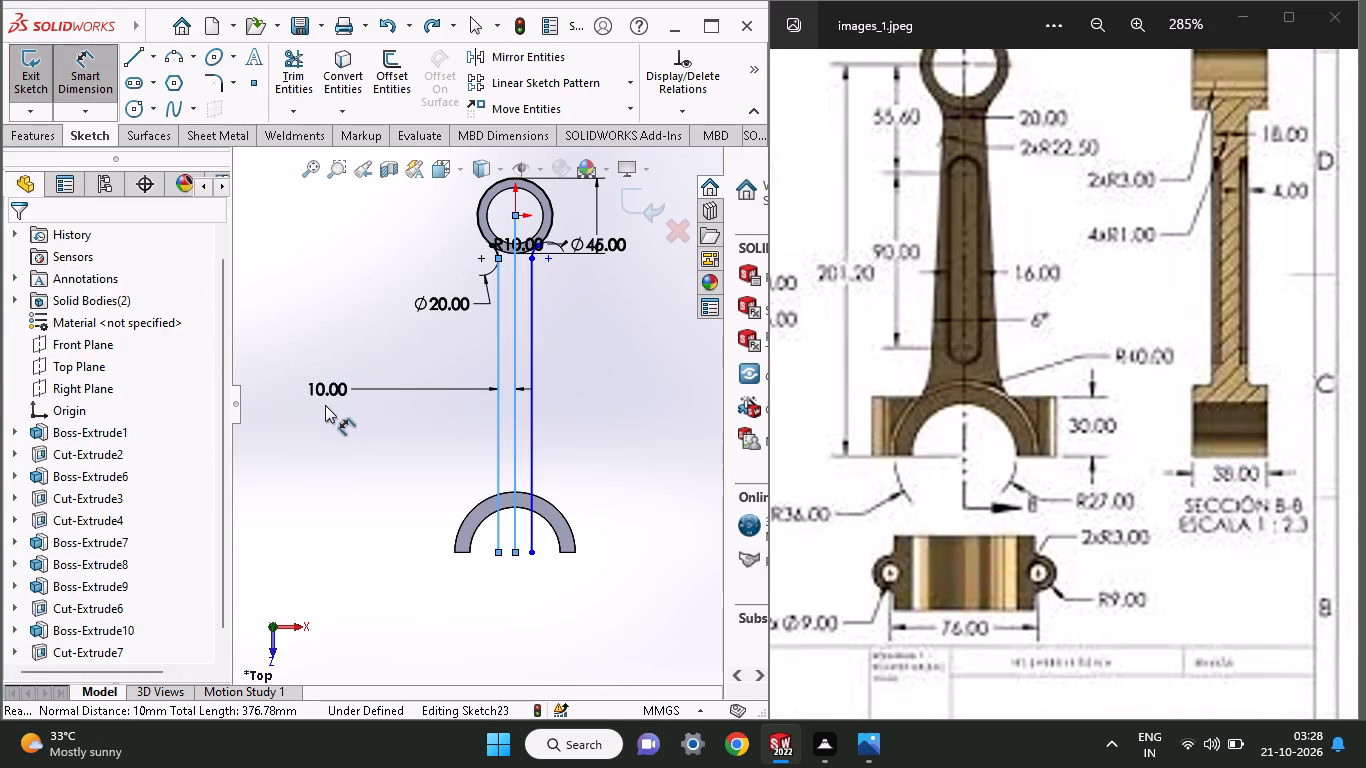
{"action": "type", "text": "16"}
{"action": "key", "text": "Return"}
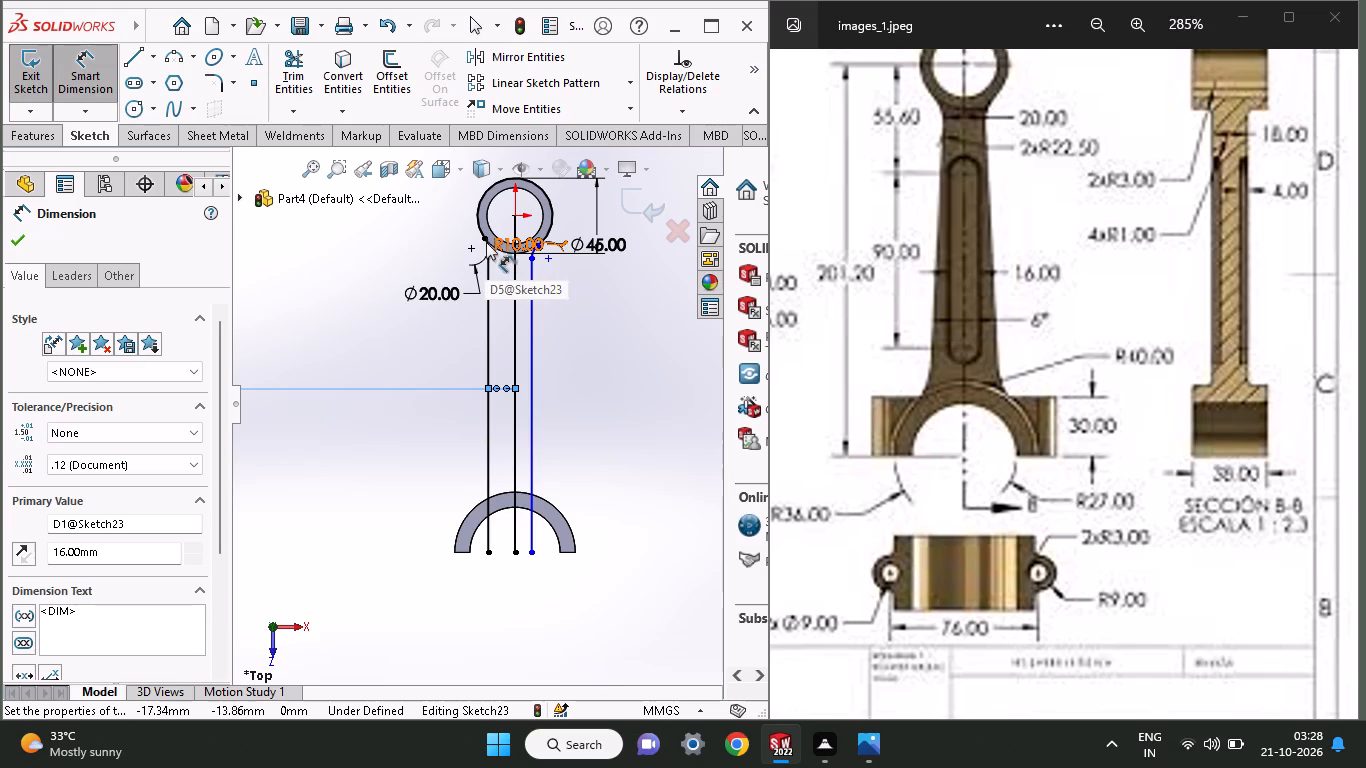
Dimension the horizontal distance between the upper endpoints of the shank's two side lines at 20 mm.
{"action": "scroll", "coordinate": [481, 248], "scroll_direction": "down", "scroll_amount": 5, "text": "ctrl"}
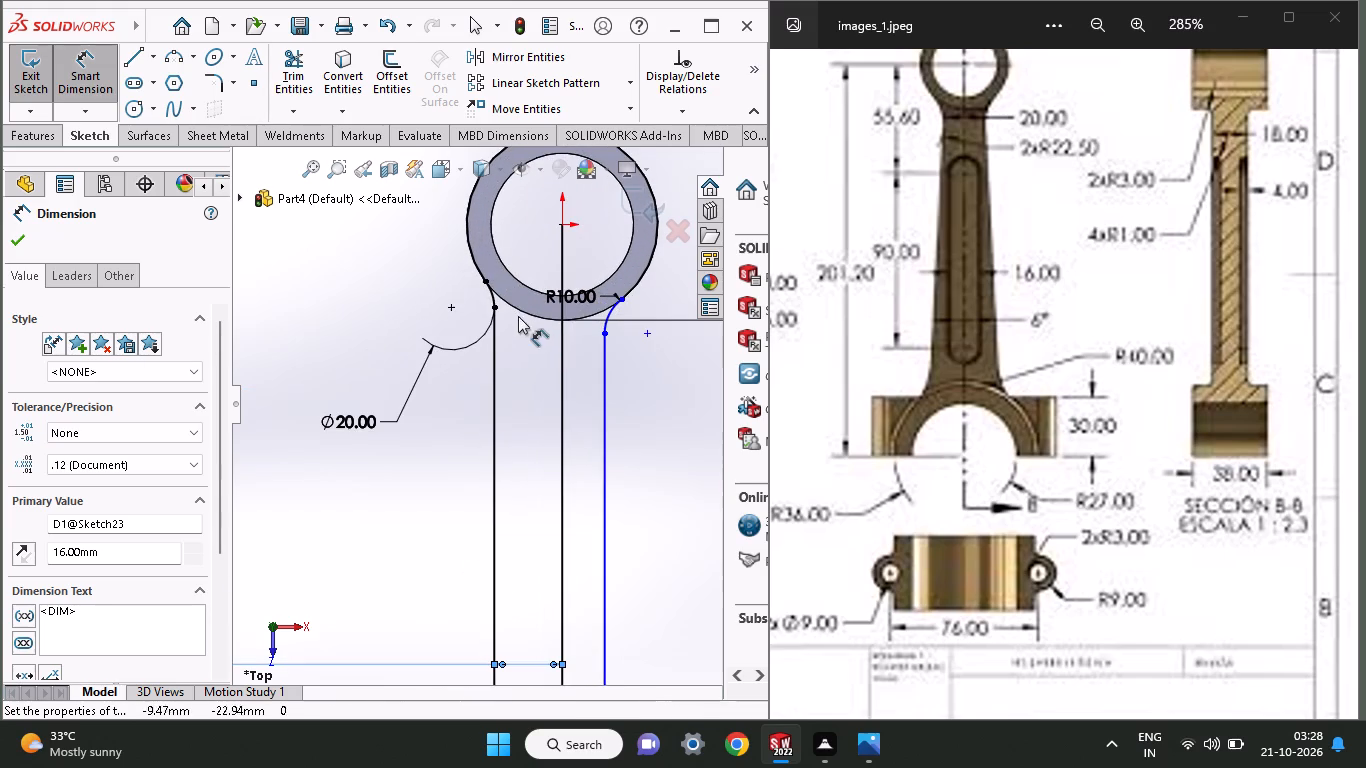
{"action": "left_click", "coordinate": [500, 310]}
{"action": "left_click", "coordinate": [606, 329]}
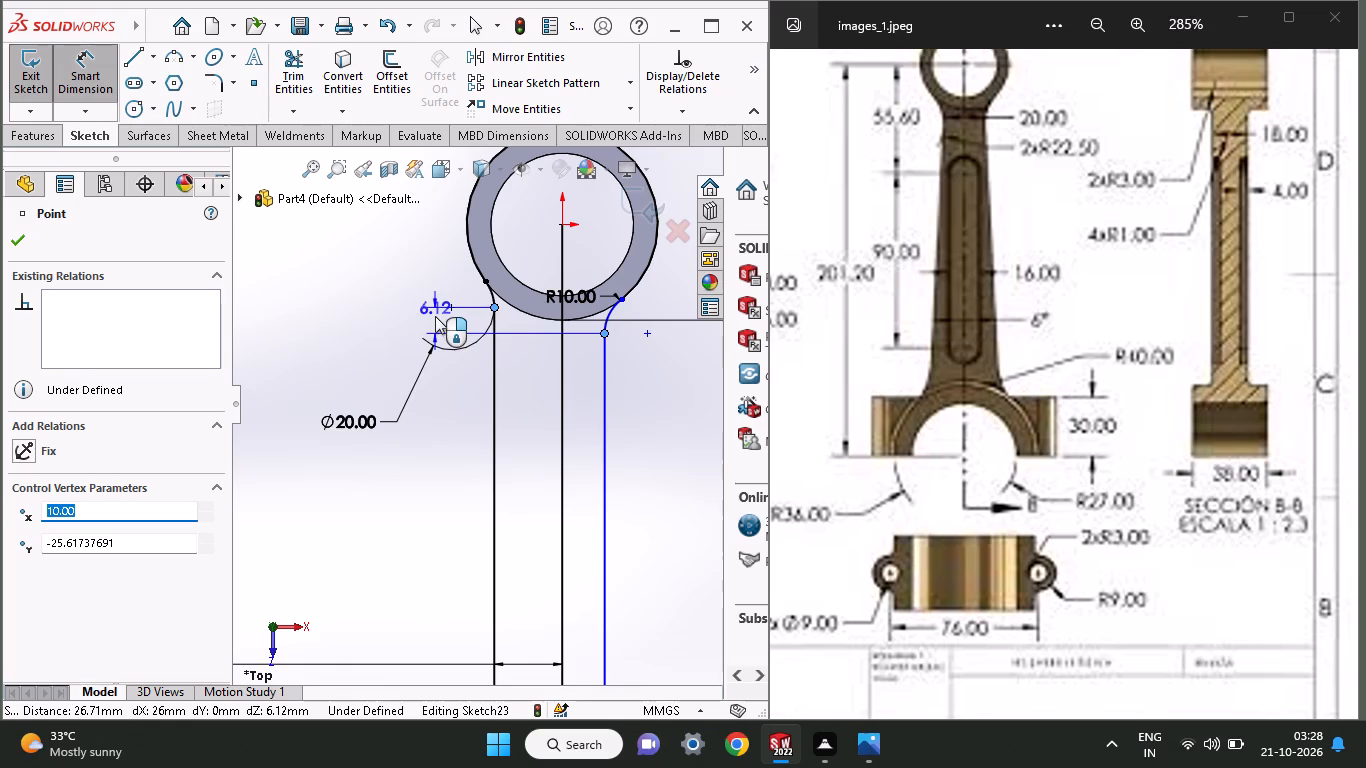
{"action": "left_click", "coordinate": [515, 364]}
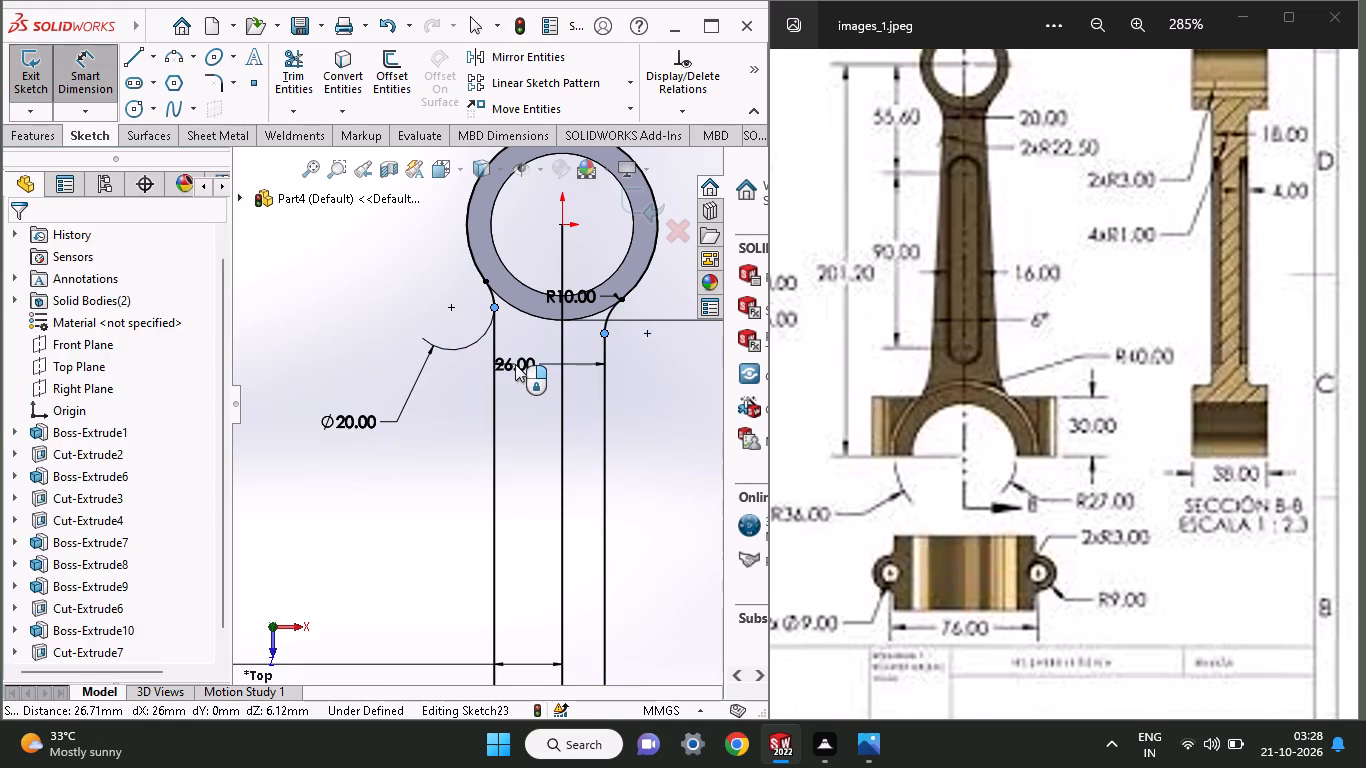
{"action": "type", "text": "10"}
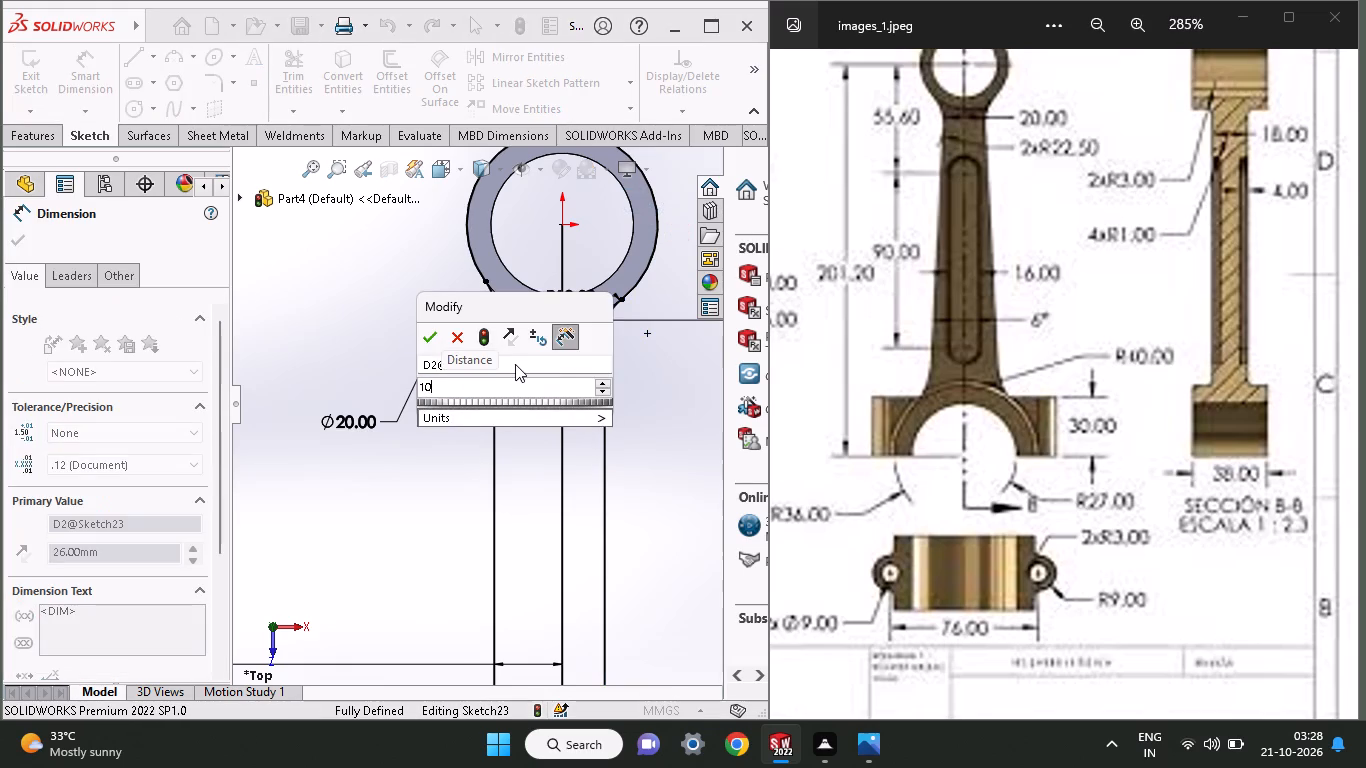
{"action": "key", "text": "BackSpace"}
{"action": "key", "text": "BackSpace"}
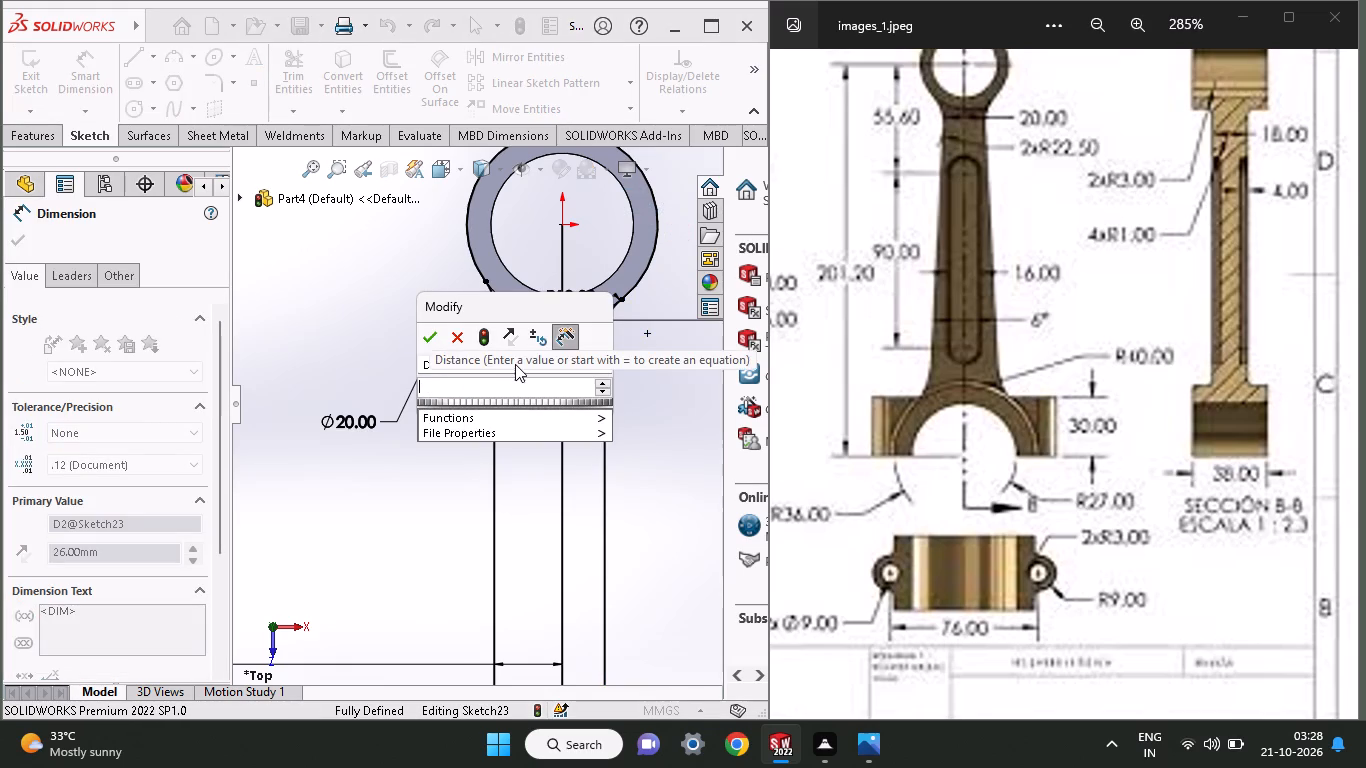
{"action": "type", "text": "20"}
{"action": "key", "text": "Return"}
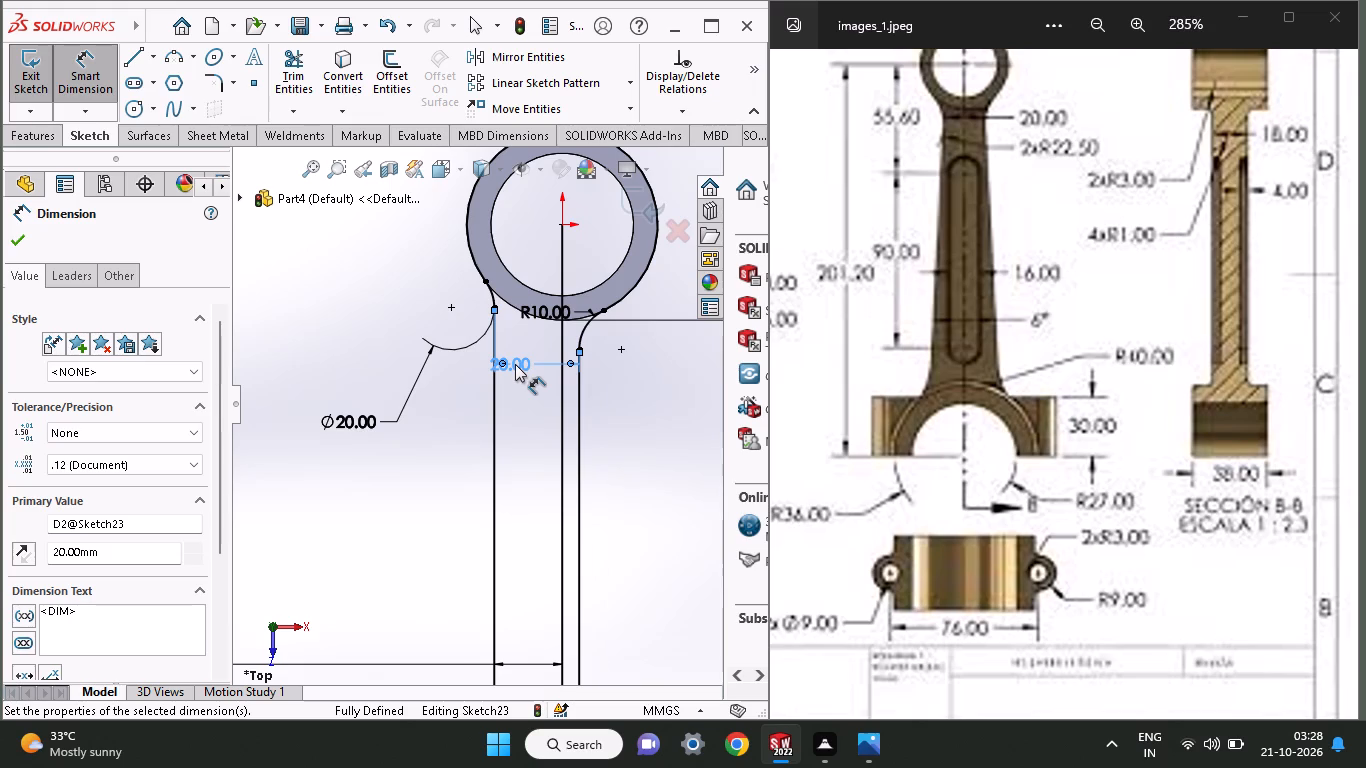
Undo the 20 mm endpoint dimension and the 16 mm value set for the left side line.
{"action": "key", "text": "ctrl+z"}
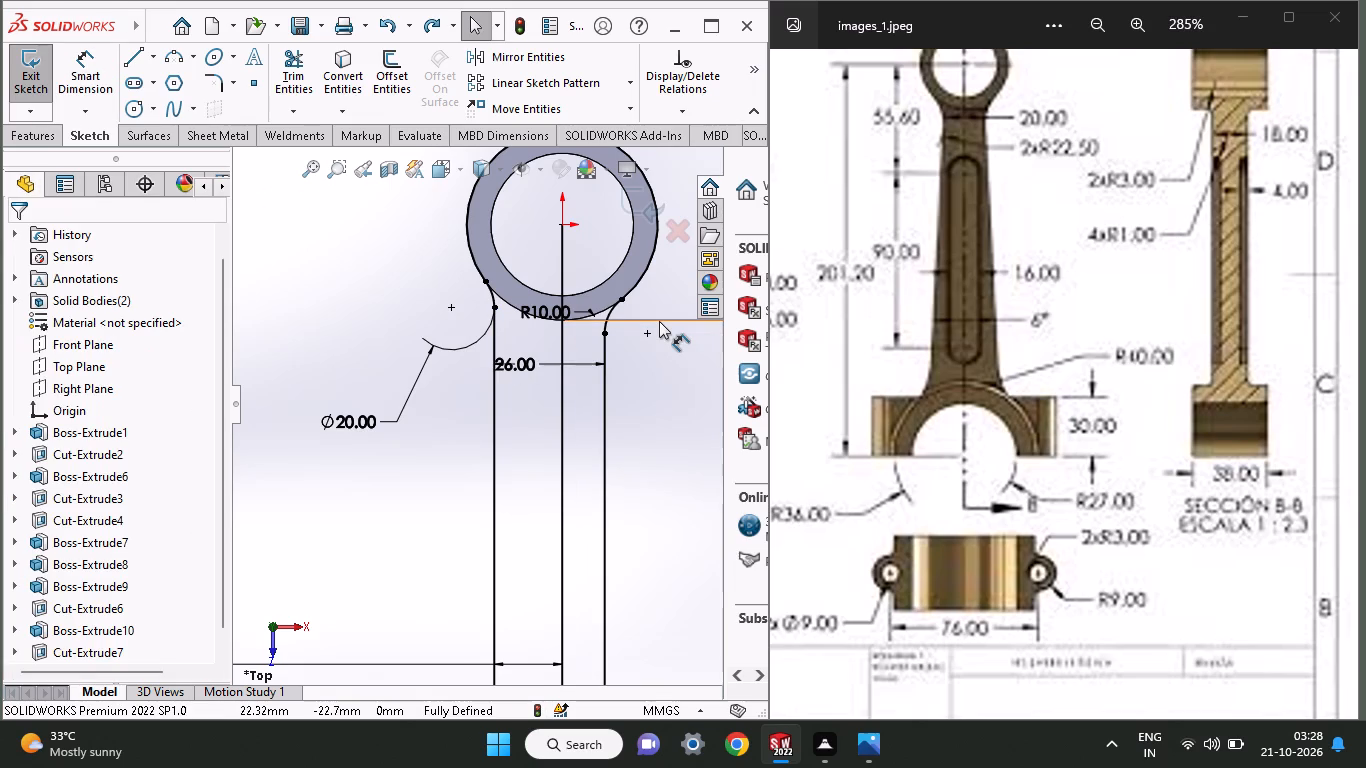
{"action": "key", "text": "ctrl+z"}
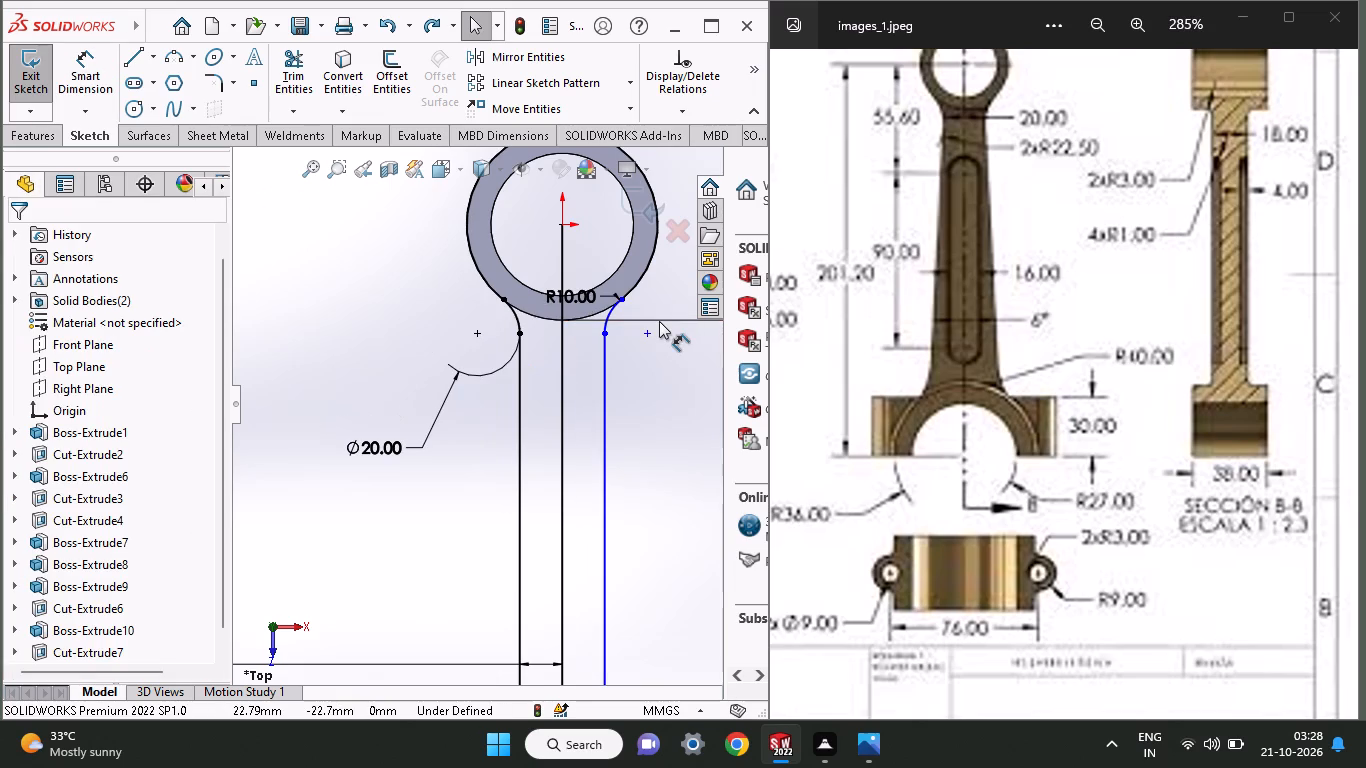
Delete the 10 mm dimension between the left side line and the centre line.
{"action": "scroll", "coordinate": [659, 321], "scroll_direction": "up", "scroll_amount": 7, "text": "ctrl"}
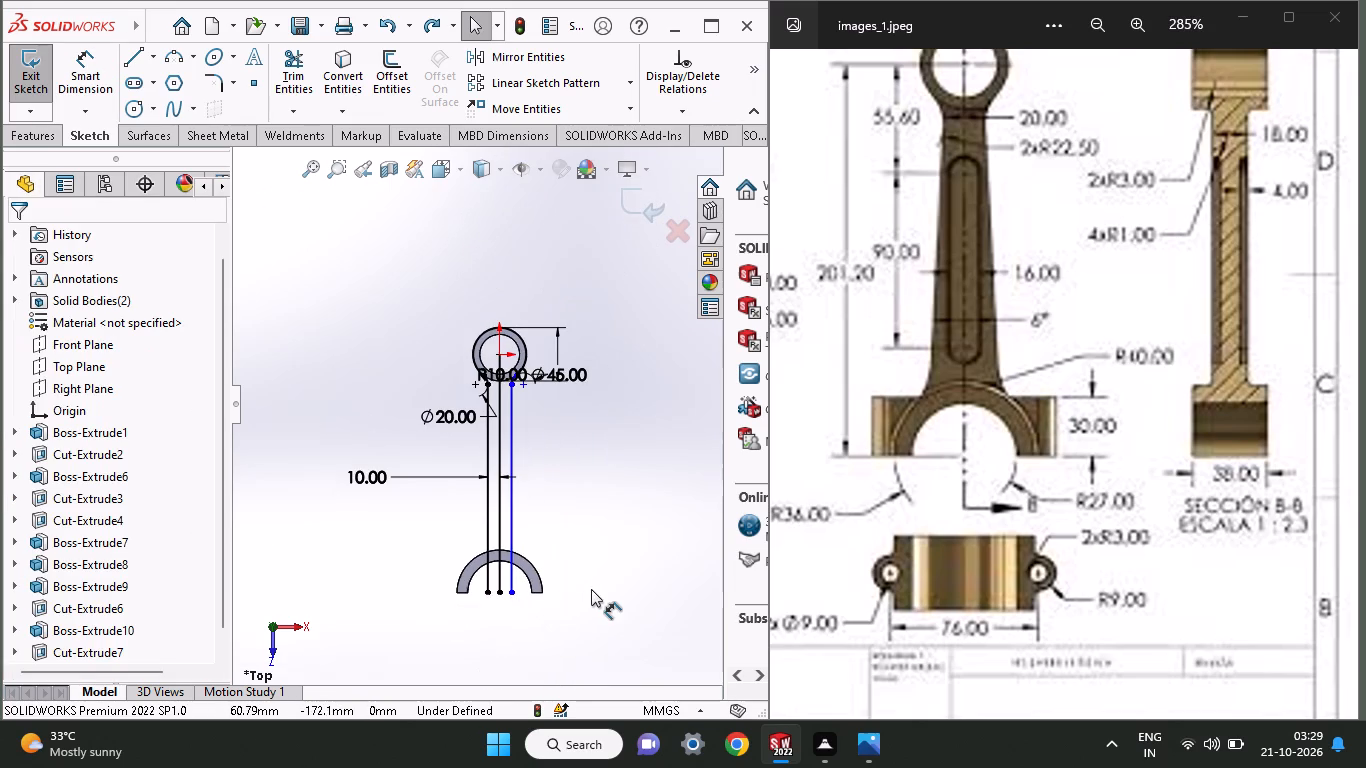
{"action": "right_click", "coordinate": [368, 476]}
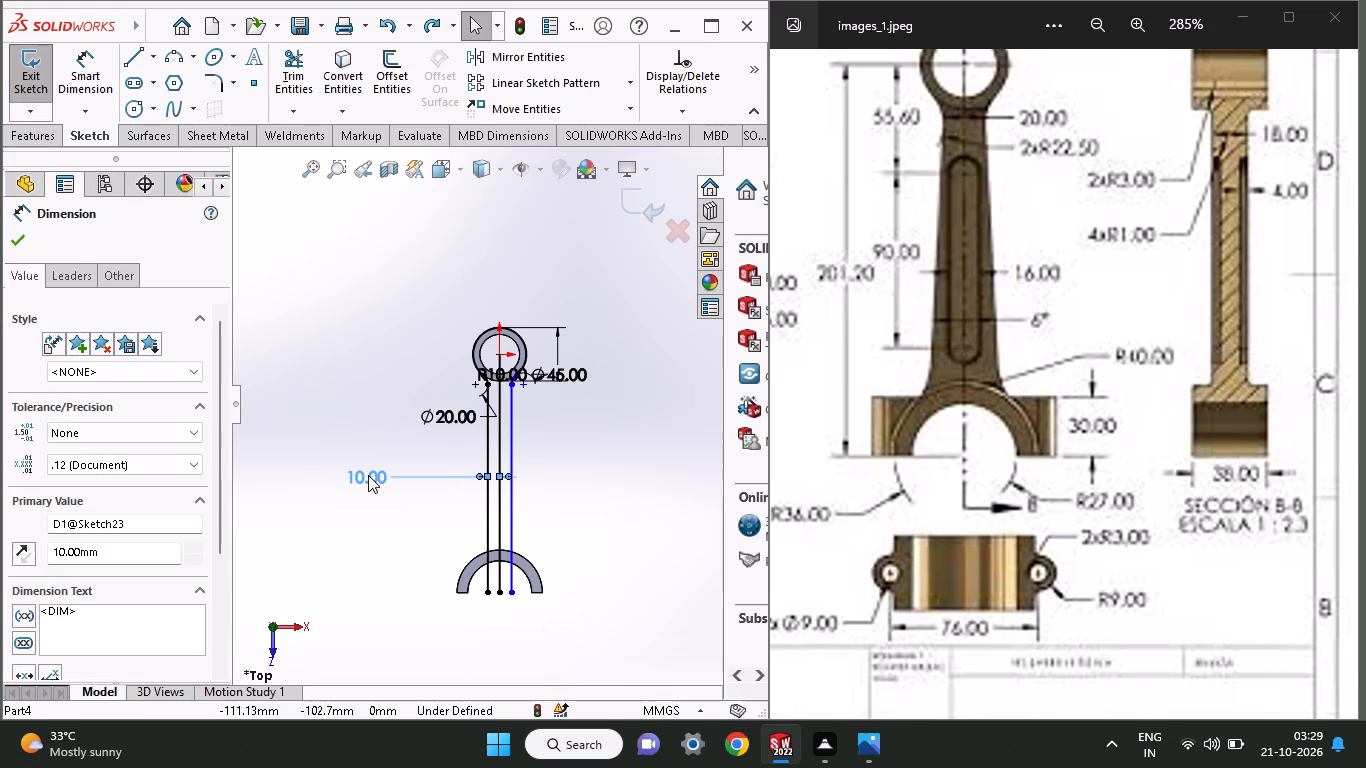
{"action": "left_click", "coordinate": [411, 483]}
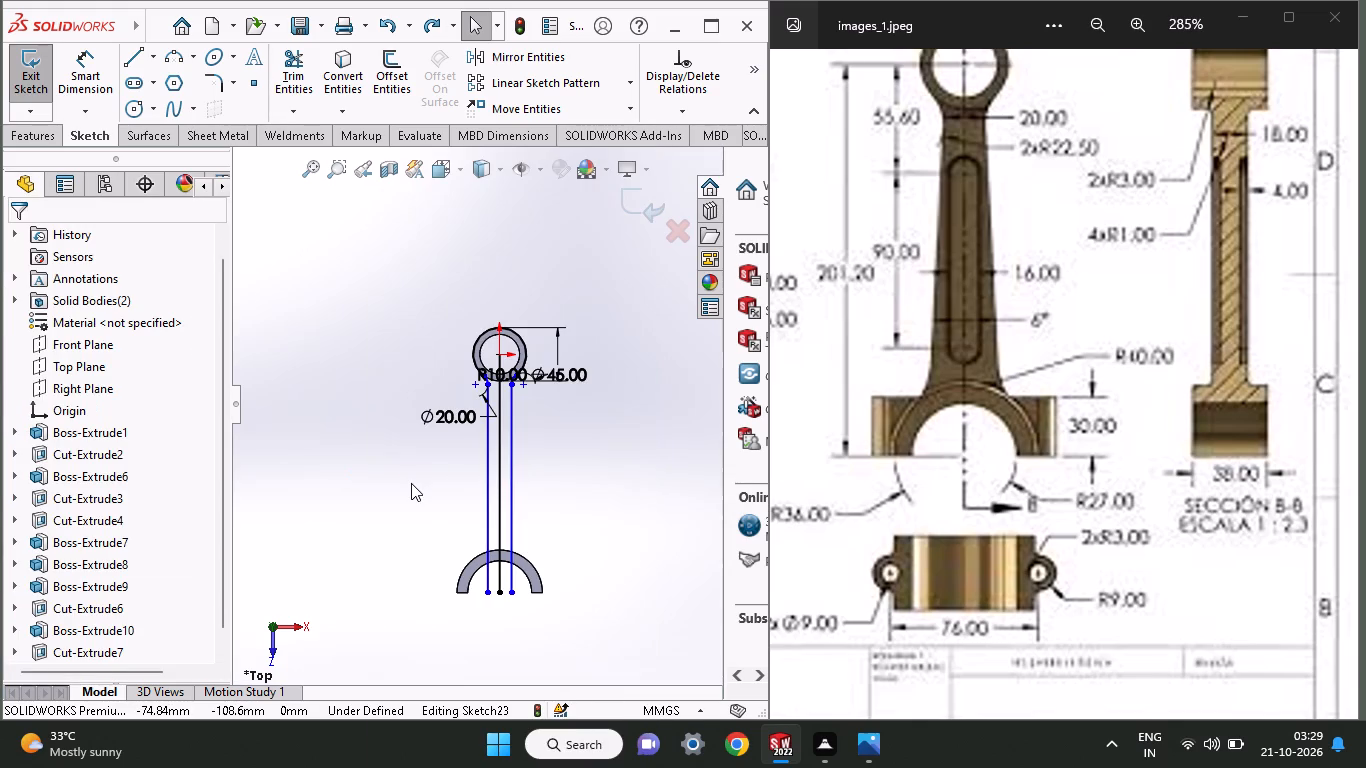
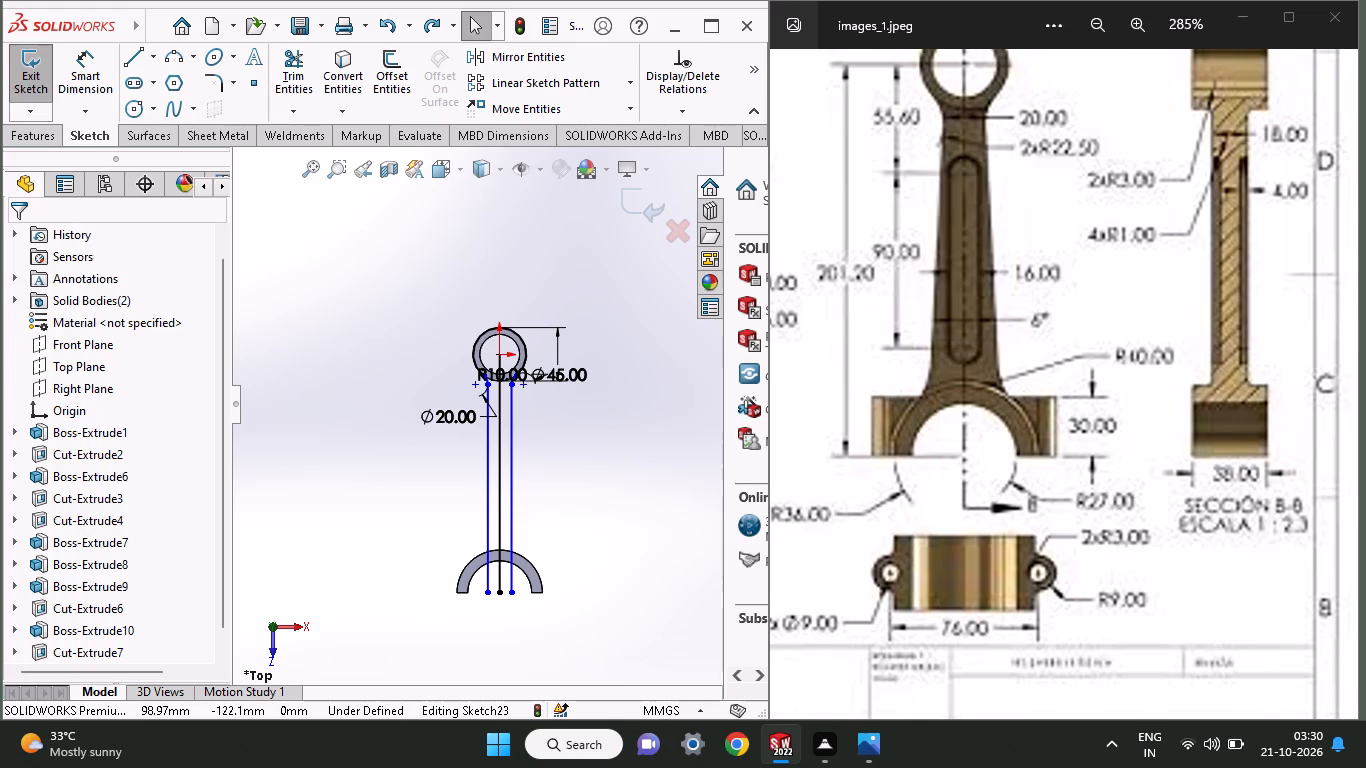
Delete the shank's left side line from the sketch.
{"action": "left_click", "coordinate": [489, 457]}
{"action": "right_click", "coordinate": [489, 457]}
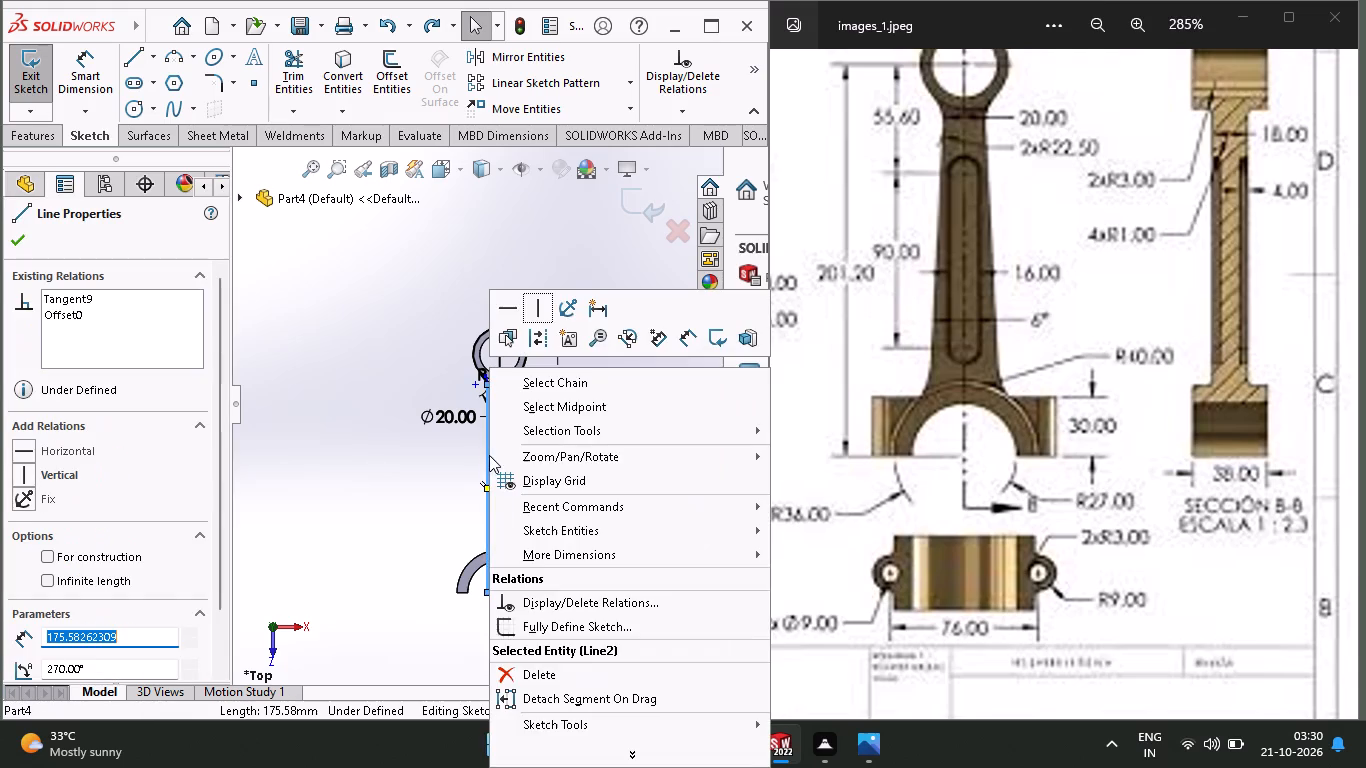
{"action": "left_click", "coordinate": [518, 671]}
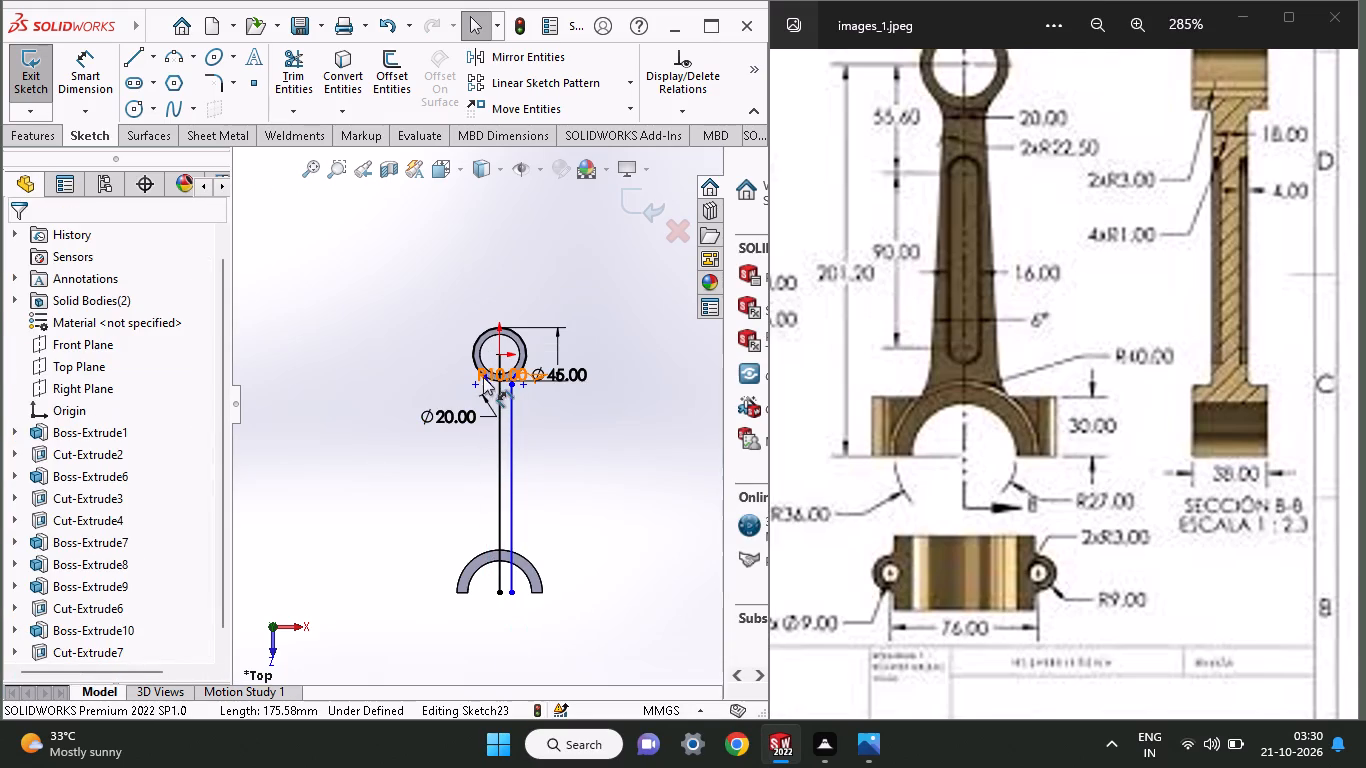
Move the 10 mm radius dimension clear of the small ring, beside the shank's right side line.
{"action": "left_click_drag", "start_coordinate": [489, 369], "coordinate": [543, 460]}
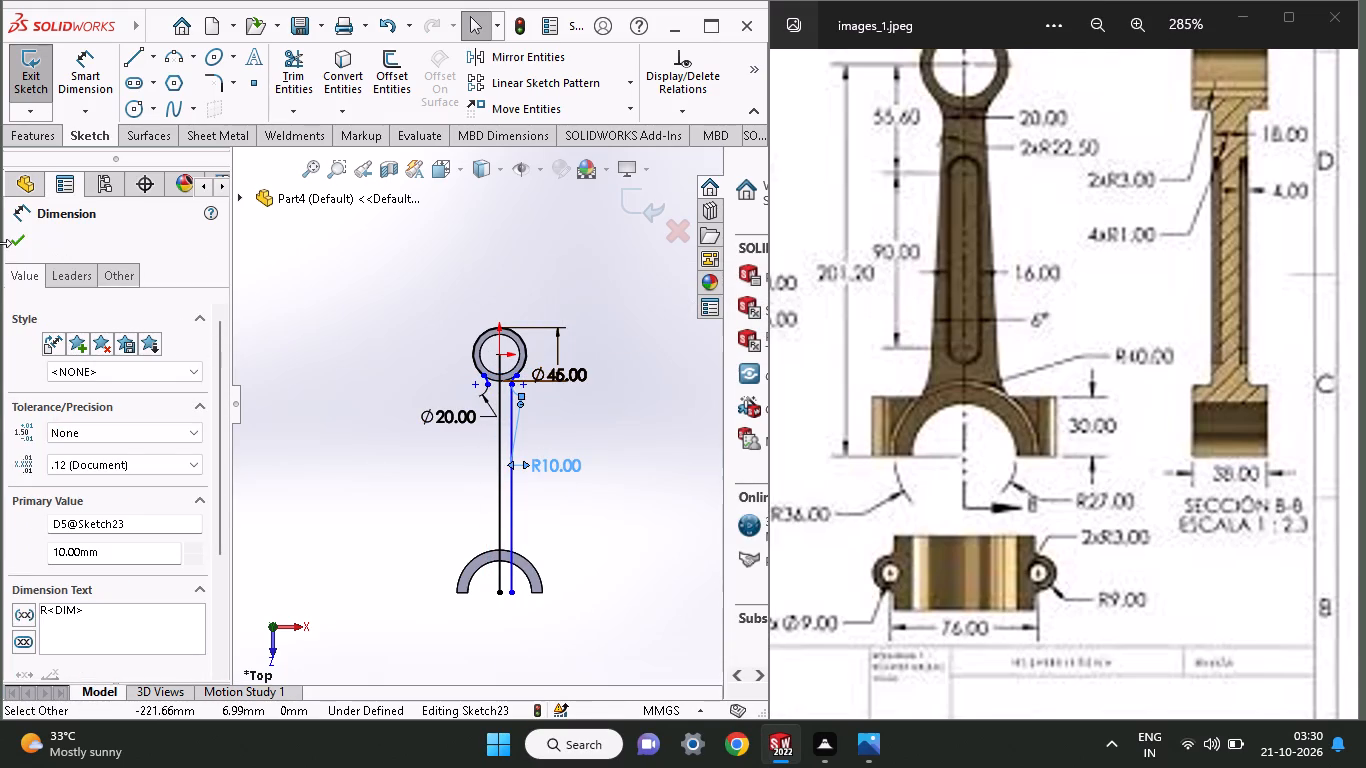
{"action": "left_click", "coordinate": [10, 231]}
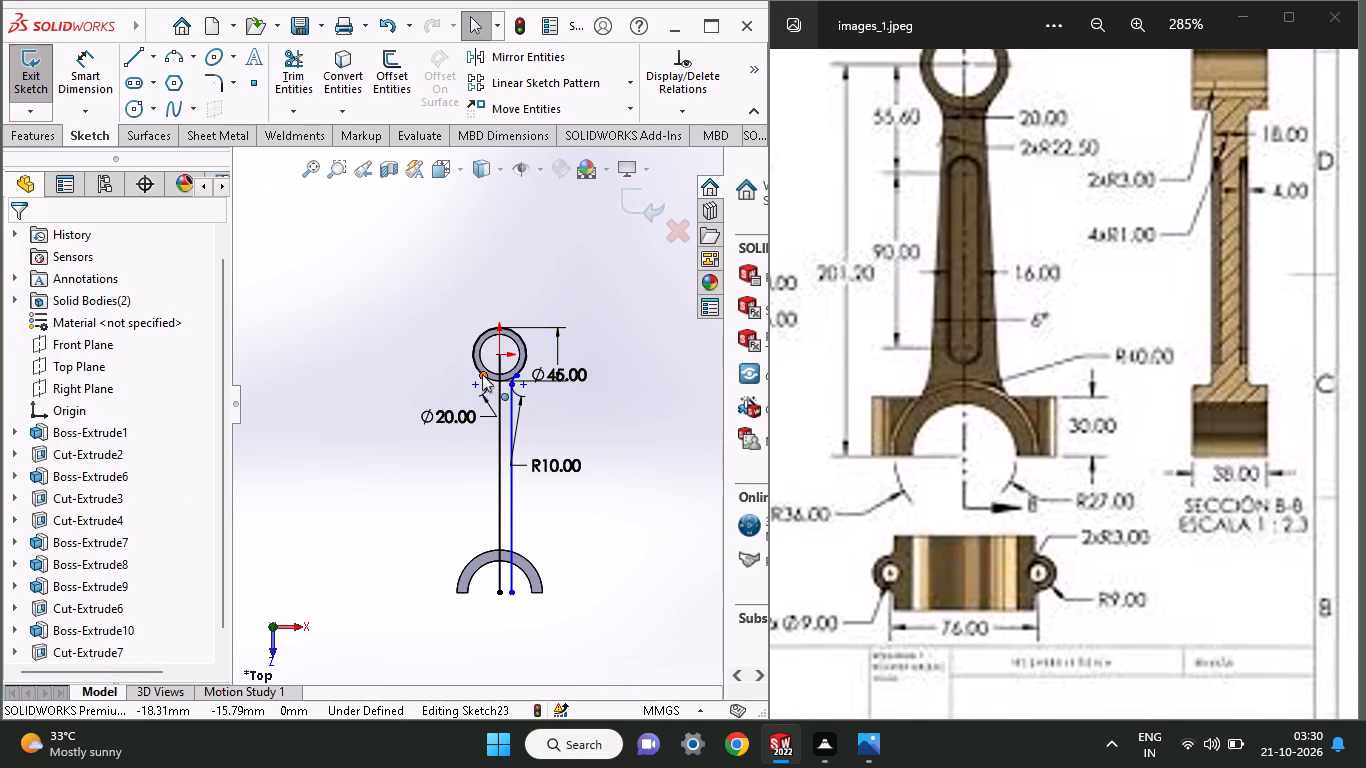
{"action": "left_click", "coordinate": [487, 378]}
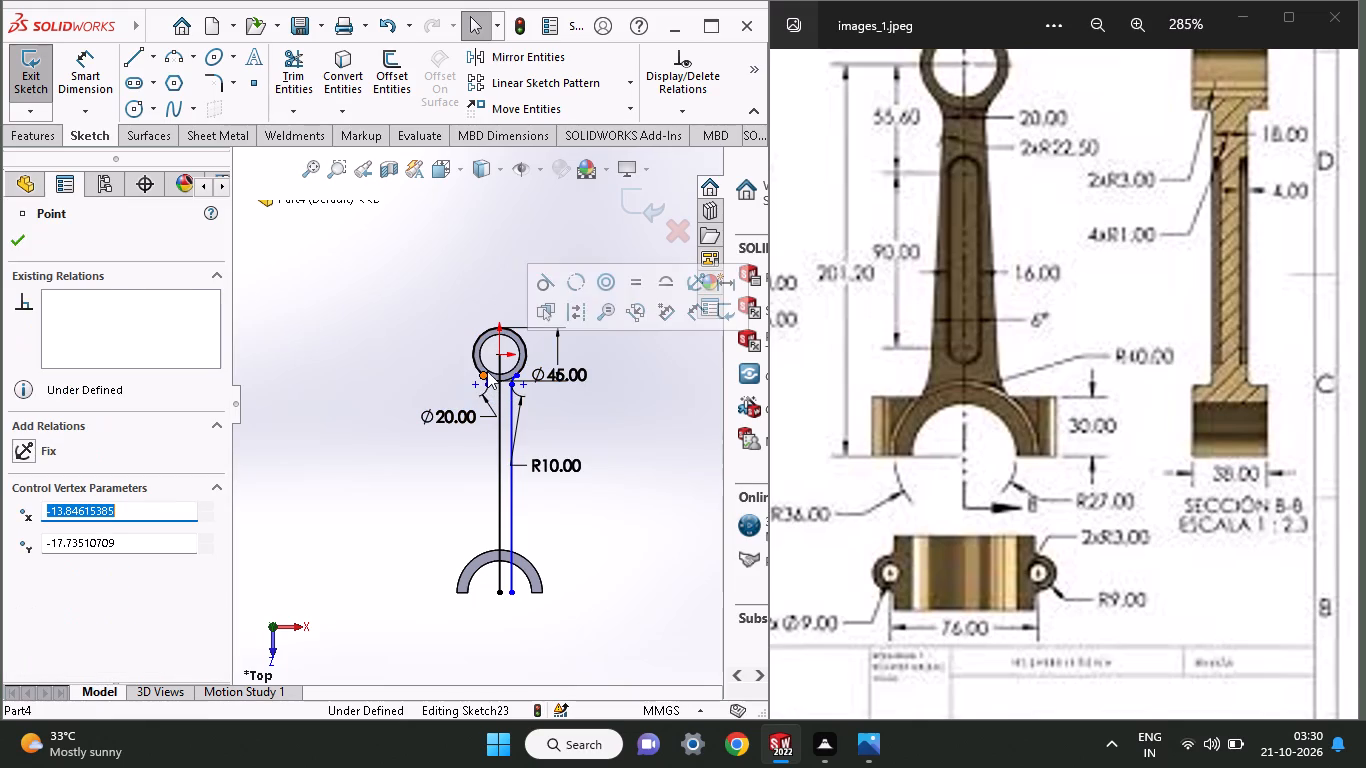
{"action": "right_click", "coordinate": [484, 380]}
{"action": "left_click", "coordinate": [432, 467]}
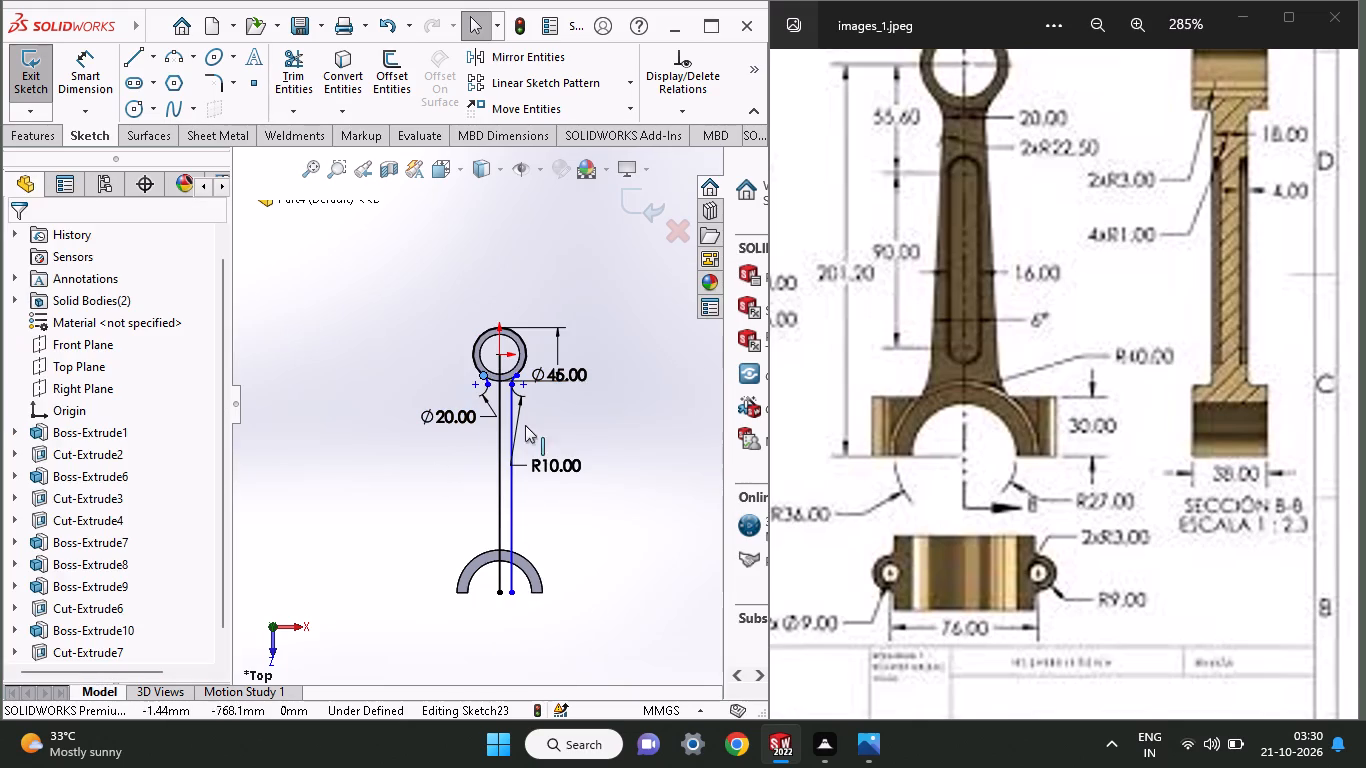
Delete all remaining shank sketch geometry and dimensions, including the centre line, the right side line and the arcs.
{"action": "scroll", "coordinate": [505, 383], "scroll_direction": "down", "scroll_amount": 2, "text": "ctrl"}
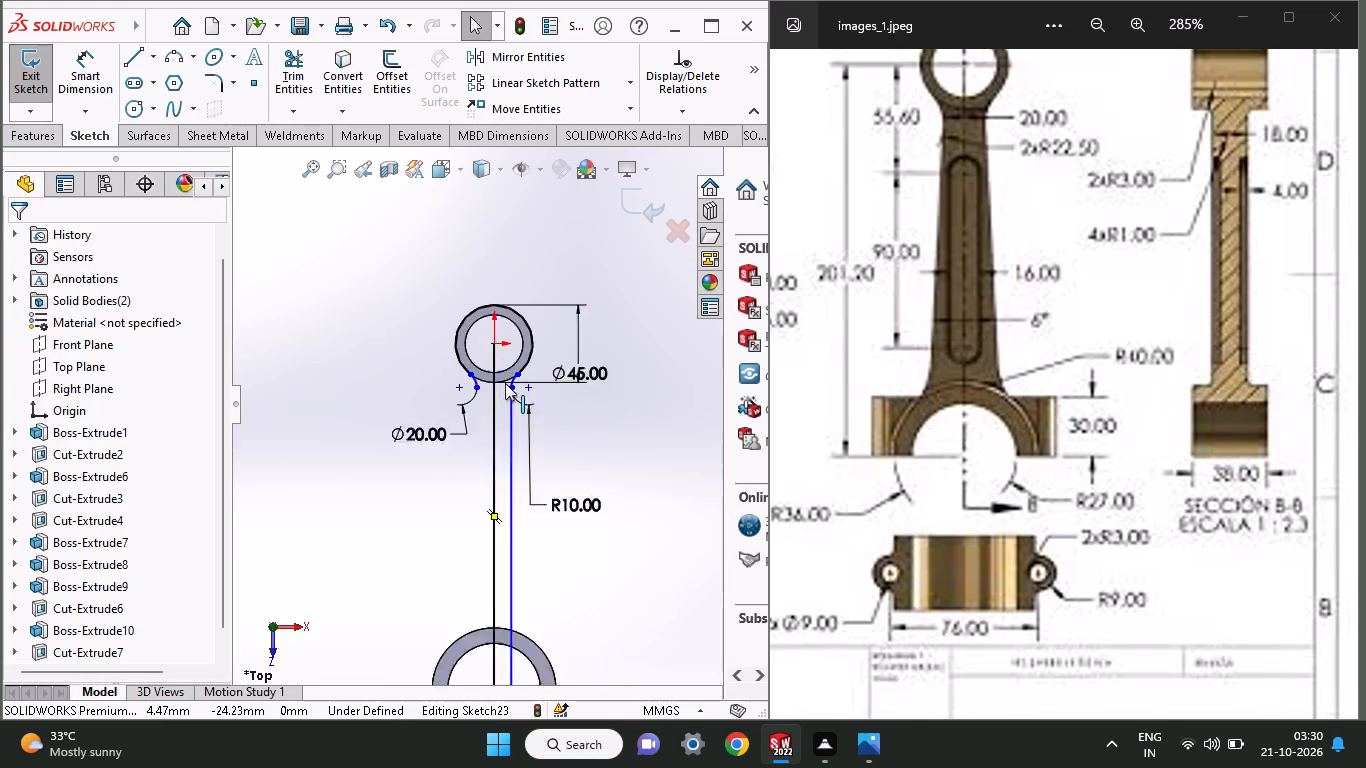
{"action": "scroll", "coordinate": [505, 383], "scroll_direction": "down", "scroll_amount": 2, "text": "ctrl"}
{"action": "scroll", "coordinate": [509, 387], "scroll_direction": "up", "scroll_amount": 3, "text": "ctrl"}
{"action": "scroll", "coordinate": [544, 493], "scroll_direction": "up", "scroll_amount": 3, "text": "ctrl"}
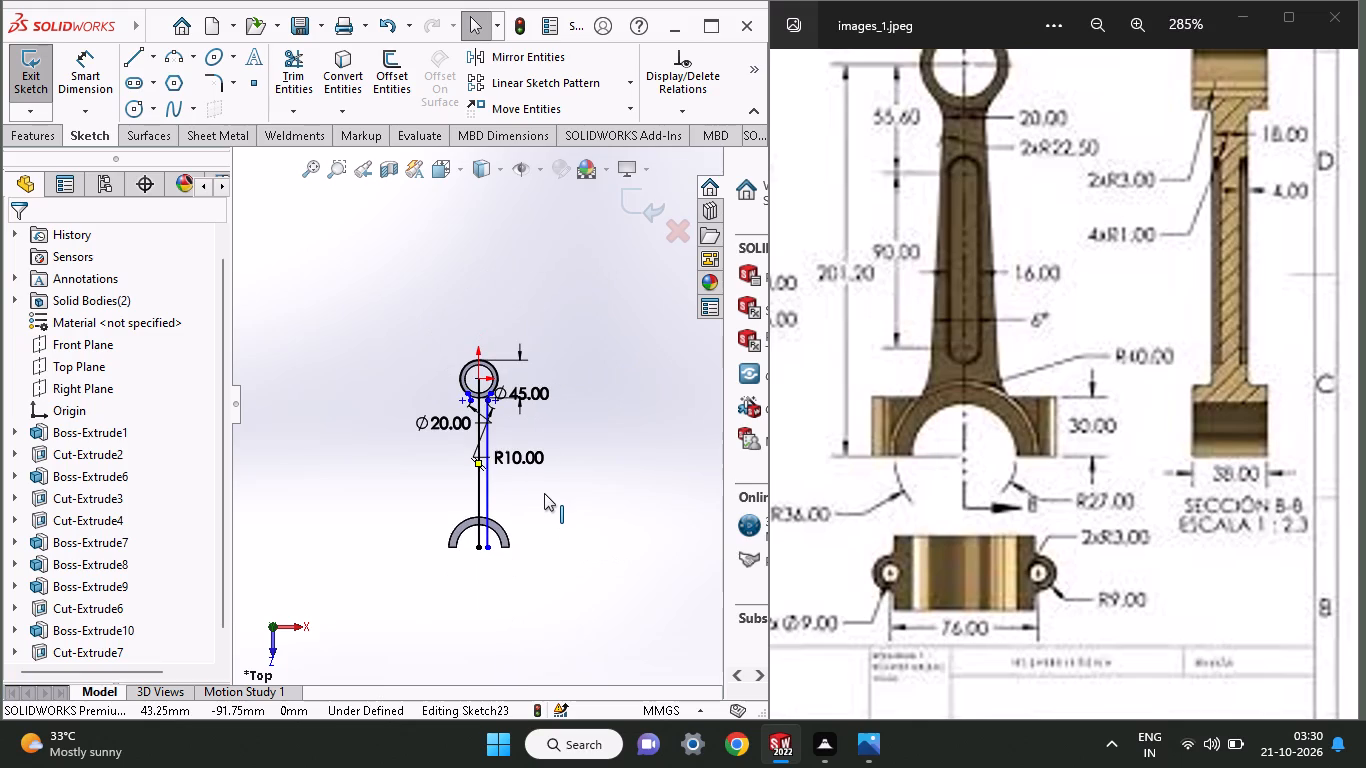
{"action": "left_click_drag", "start_coordinate": [564, 600], "coordinate": [375, 25]}
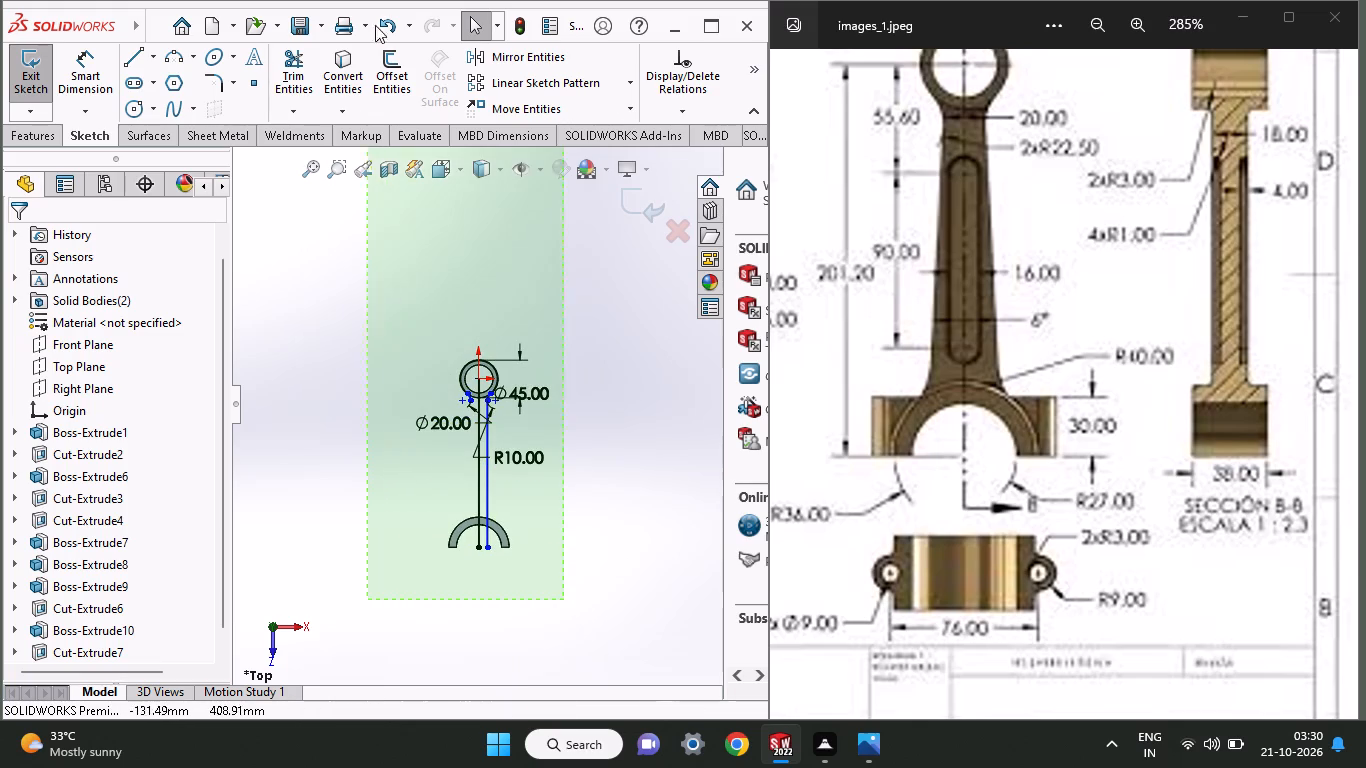
{"action": "left_click_drag", "start_coordinate": [375, 25], "coordinate": [392, 312]}
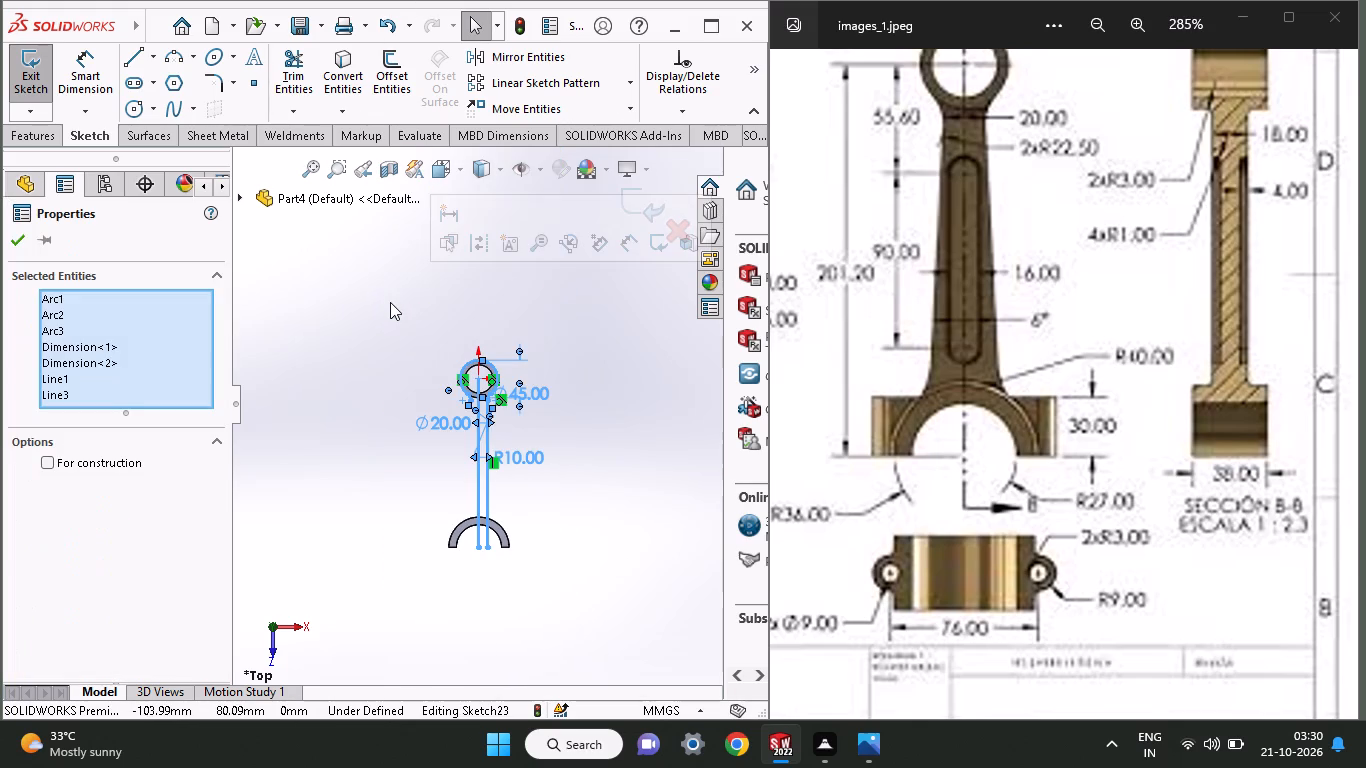
{"action": "right_click", "coordinate": [401, 311]}
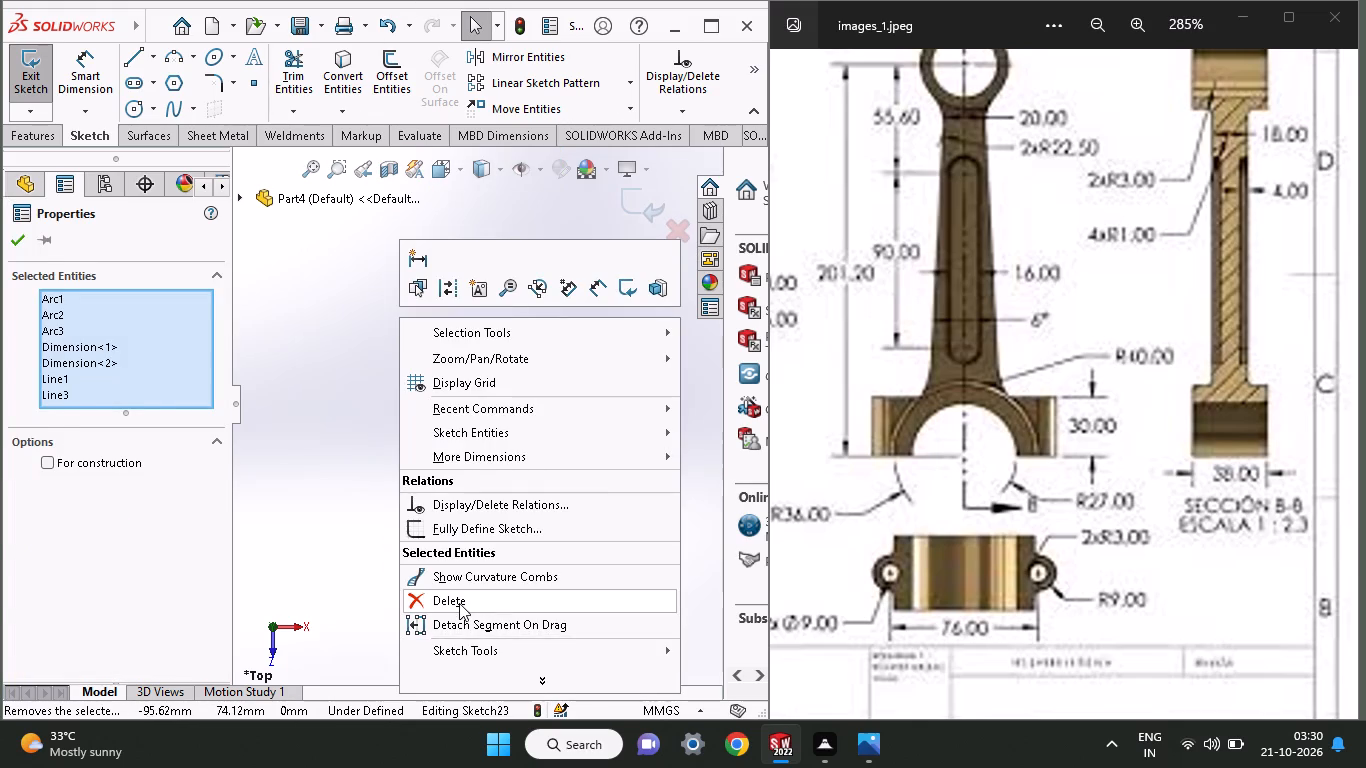
{"action": "left_click", "coordinate": [459, 603]}
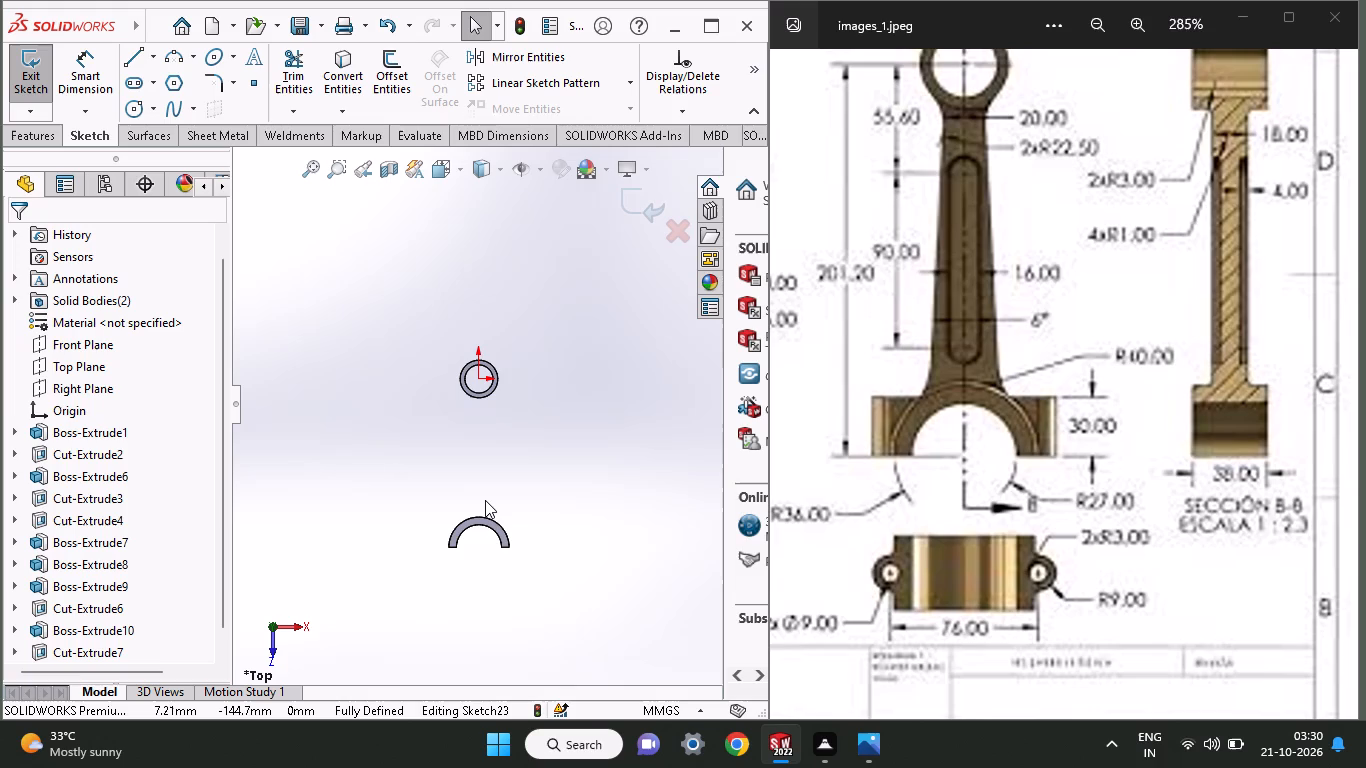
Draw a vertical line from the small ring's centre down to the centre of the large half ring.
{"action": "scroll", "coordinate": [501, 503], "scroll_direction": "down", "scroll_amount": 2, "text": "ctrl"}
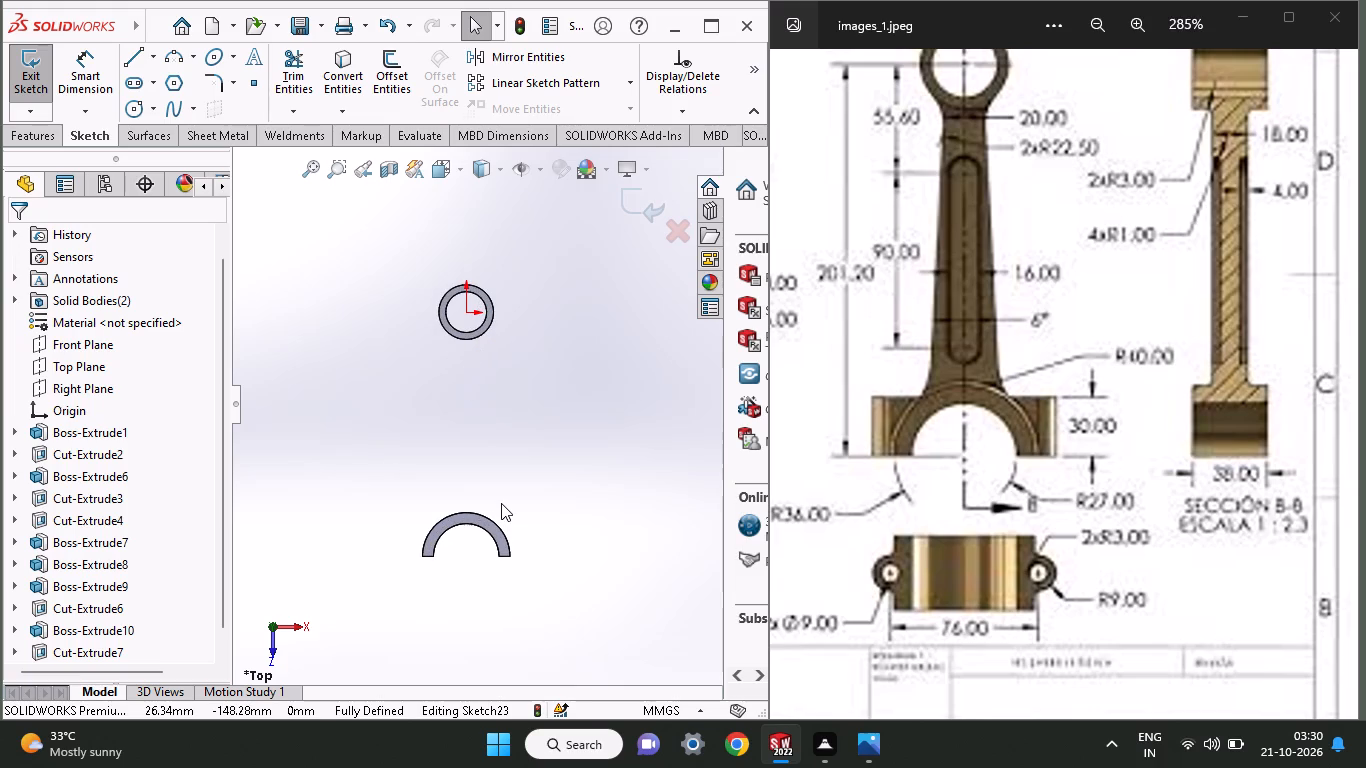
{"action": "left_click", "coordinate": [501, 503]}
{"action": "scroll", "coordinate": [501, 503], "scroll_direction": "down", "scroll_amount": 2, "text": "ctrl"}
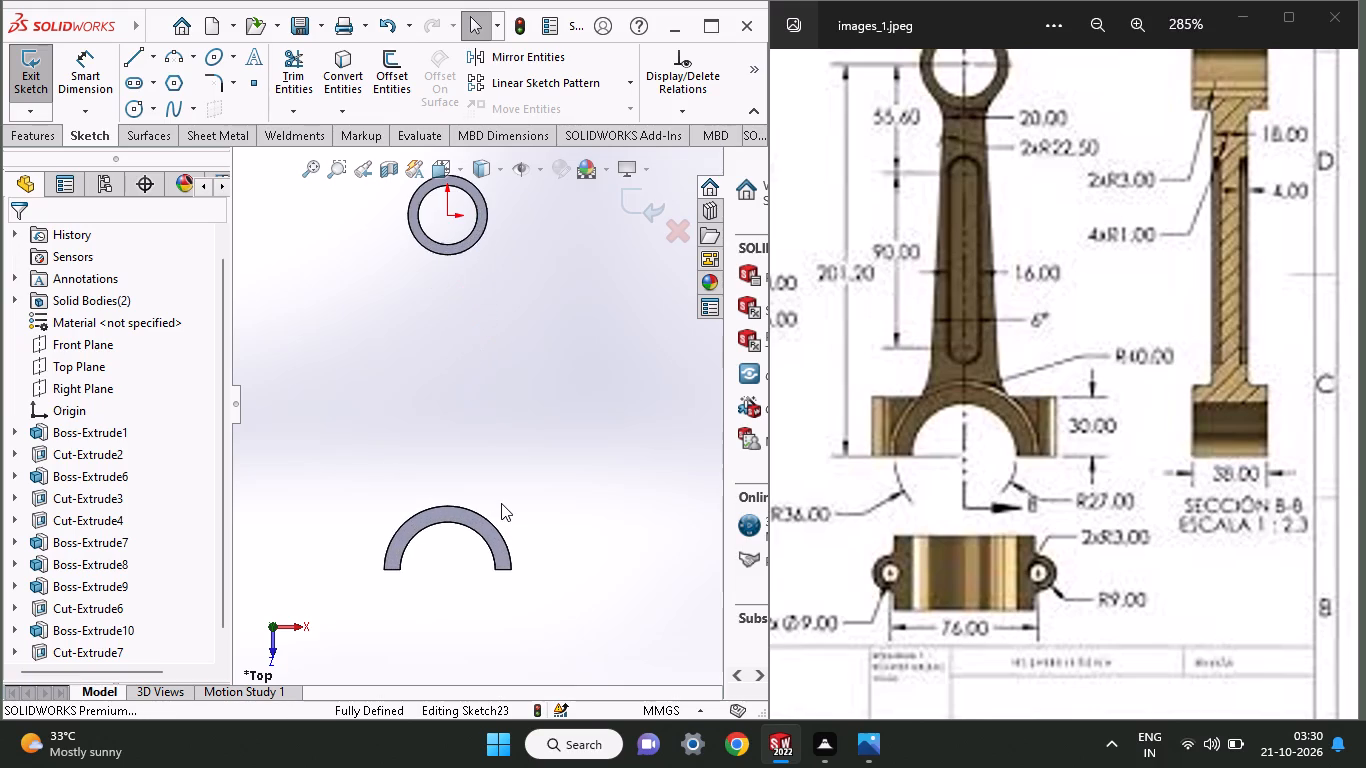
{"action": "scroll", "coordinate": [349, 284], "scroll_direction": "up", "scroll_amount": 1, "text": "ctrl"}
{"action": "left_click", "coordinate": [125, 59]}
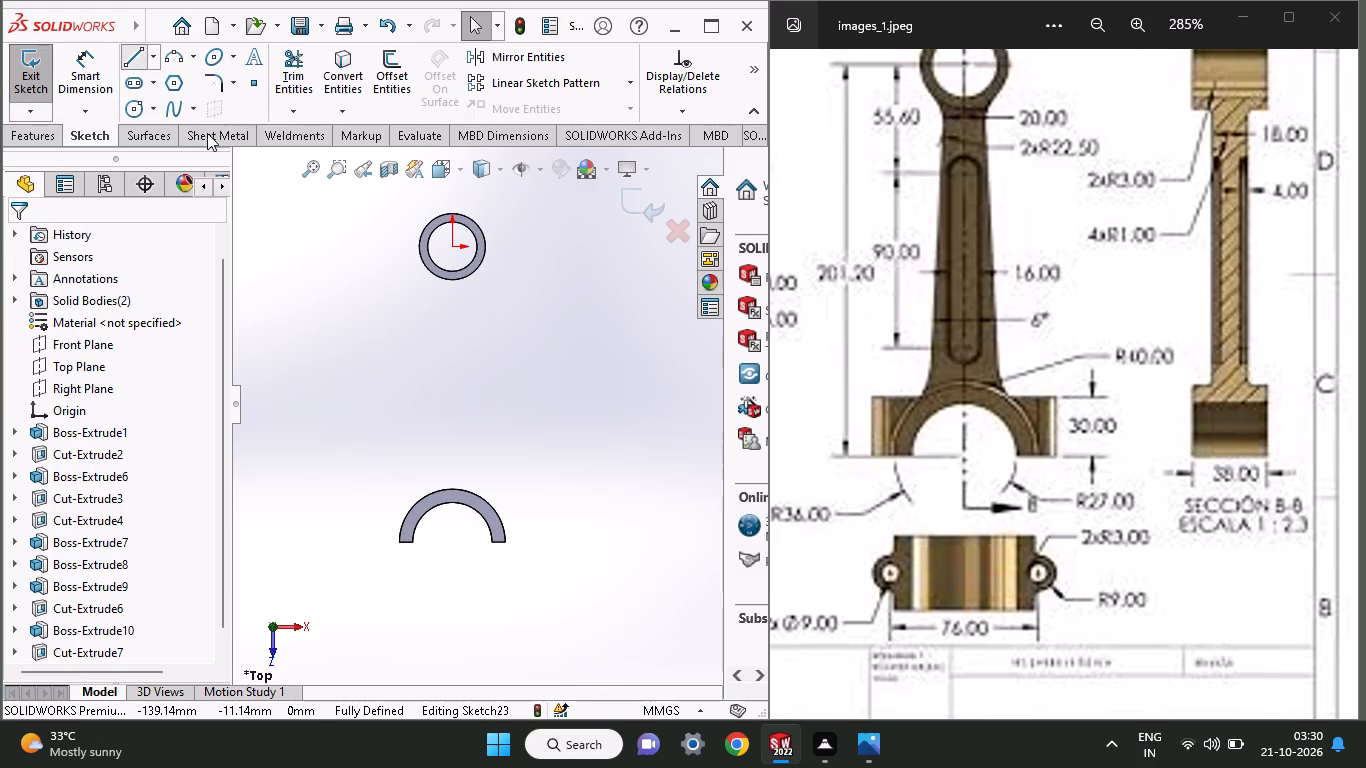
{"action": "left_click", "coordinate": [447, 247]}
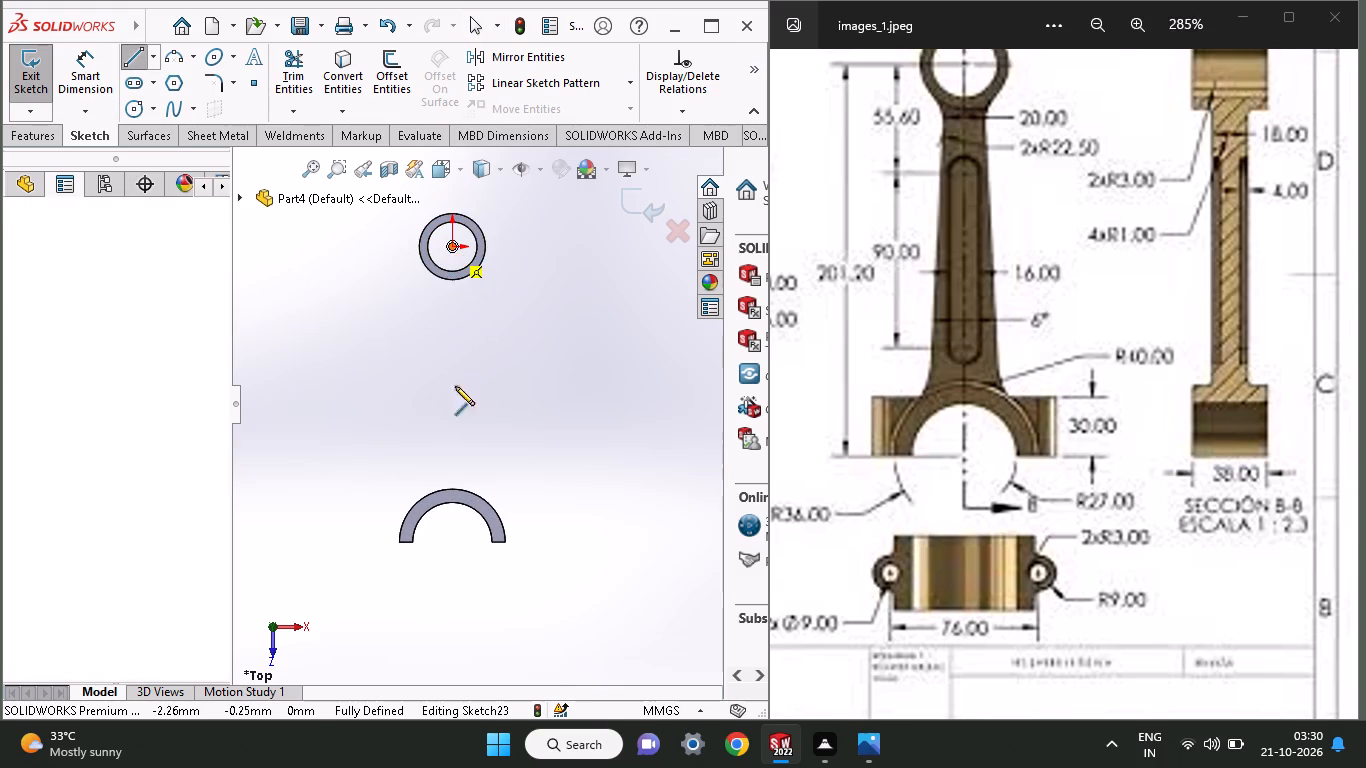
{"action": "left_click", "coordinate": [455, 544]}
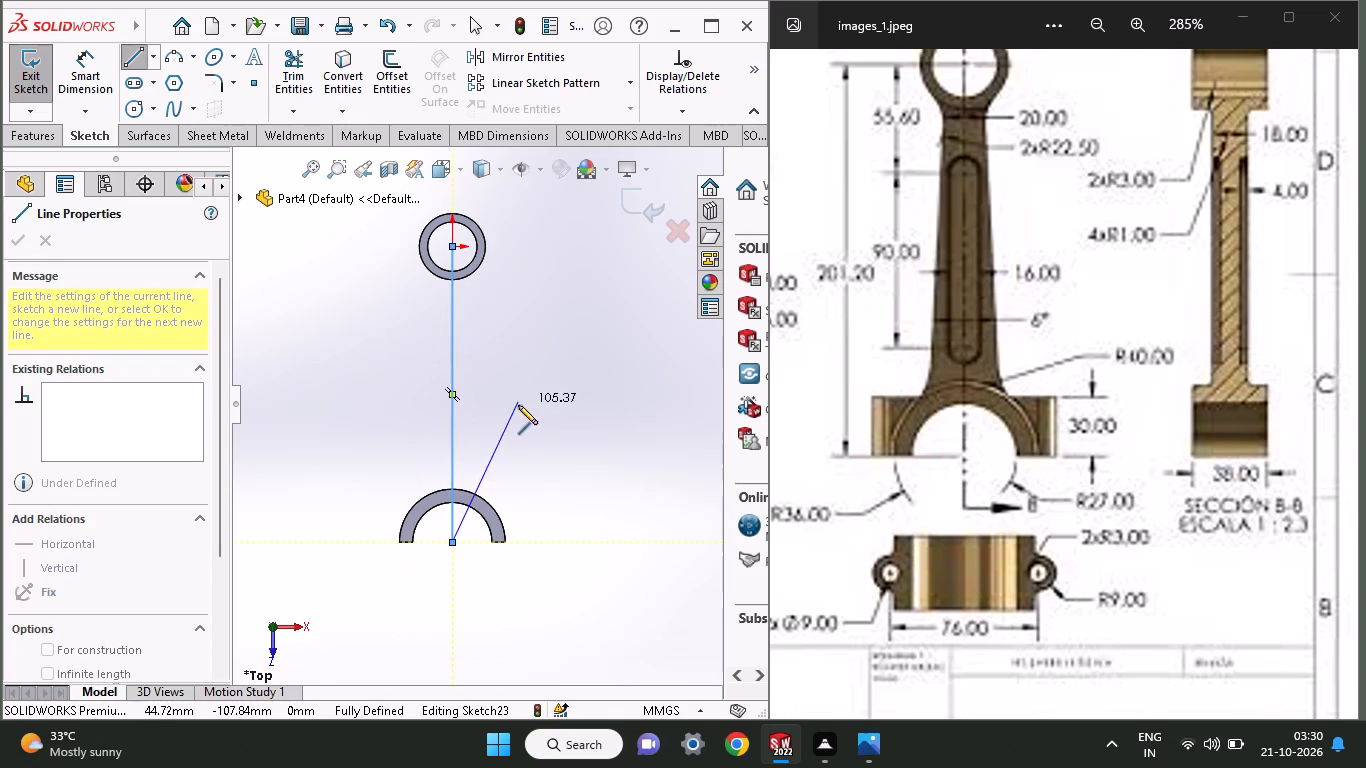
{"action": "right_click", "coordinate": [518, 405]}
{"action": "left_click", "coordinate": [537, 422]}
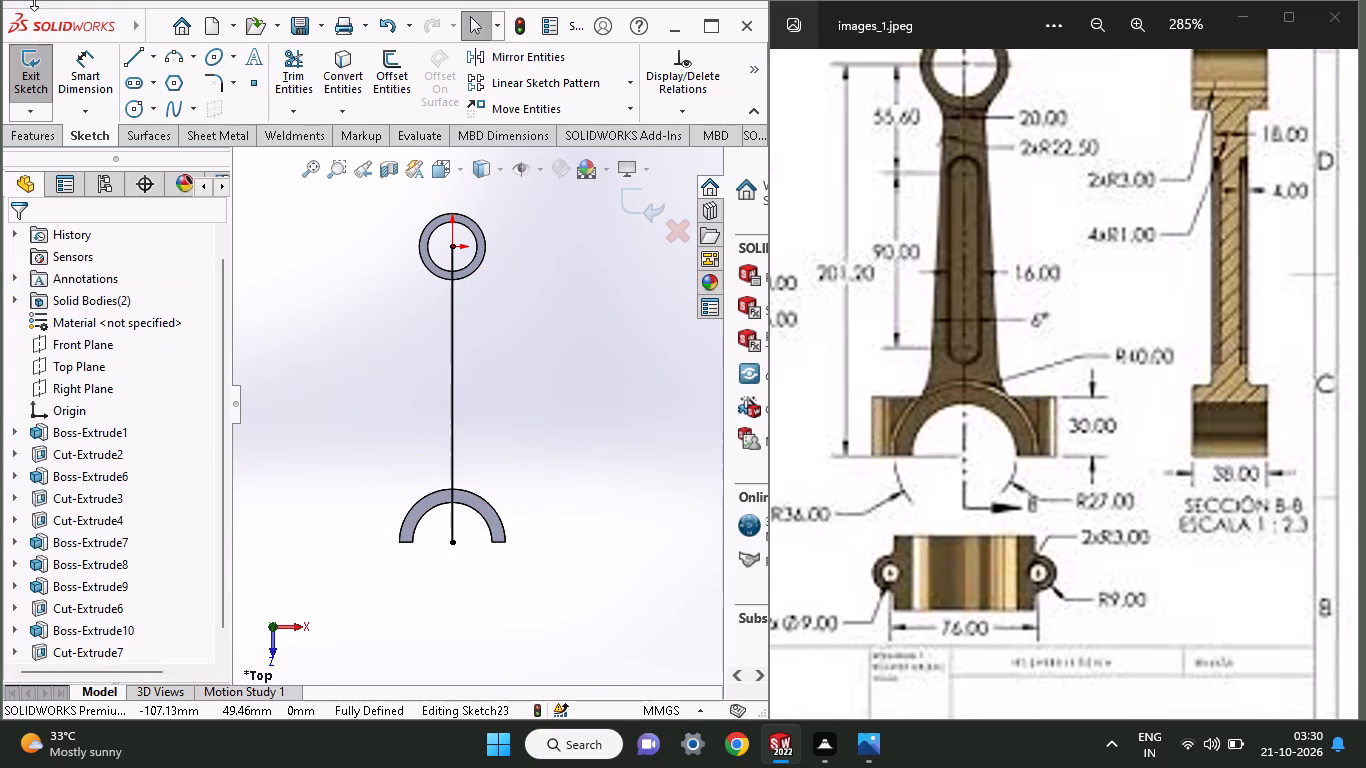
Draw a slanted side line about 200 mm long, right of the centre line, from beside the small ring to beside the half ring.
{"action": "left_click", "coordinate": [129, 48]}
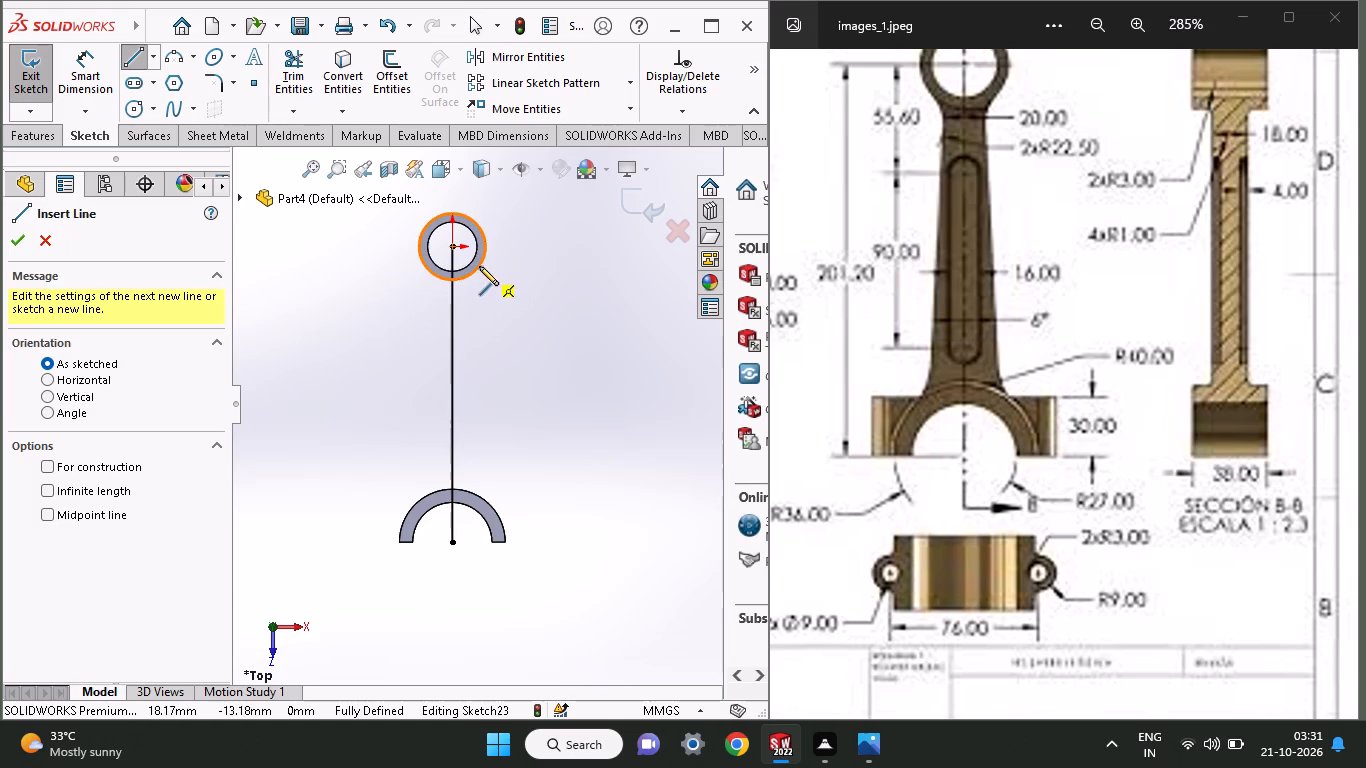
{"action": "left_click", "coordinate": [495, 237]}
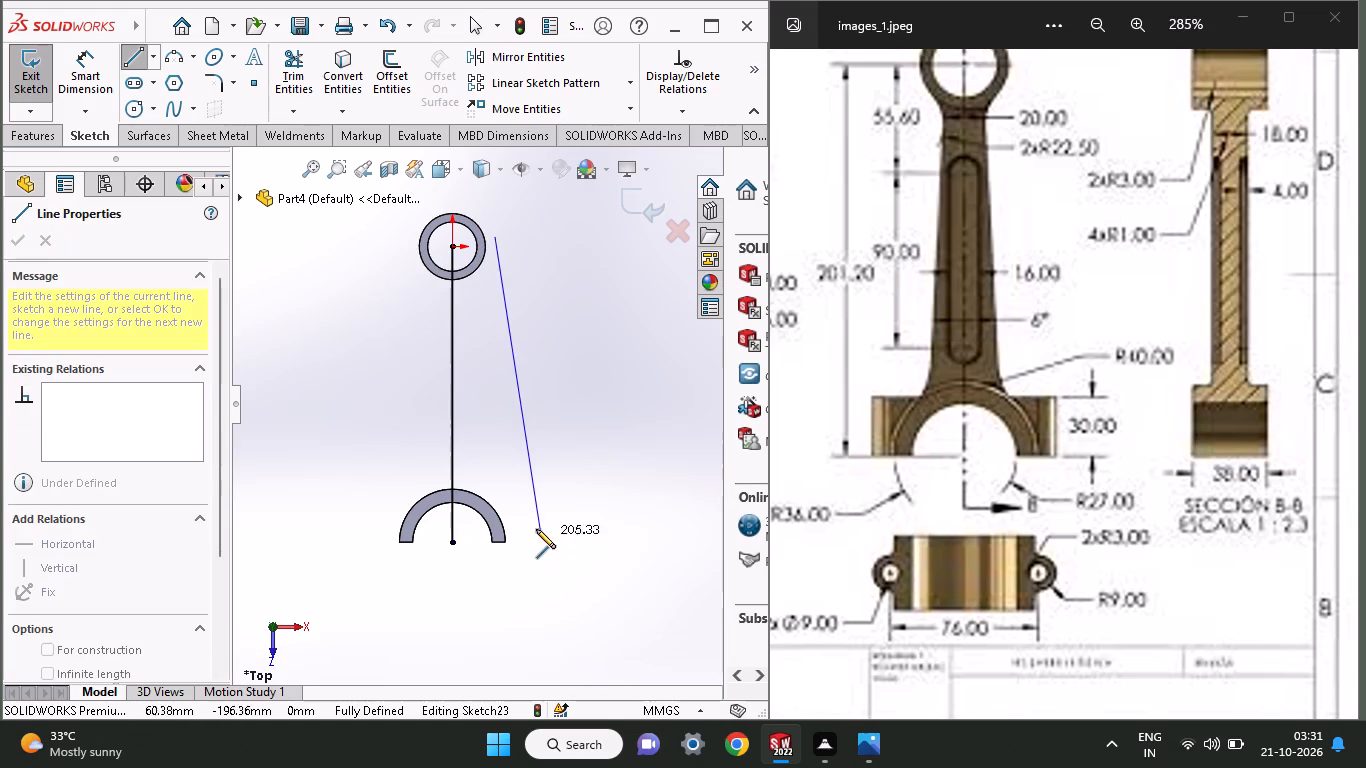
{"action": "left_click", "coordinate": [532, 529]}
{"action": "right_click", "coordinate": [586, 397]}
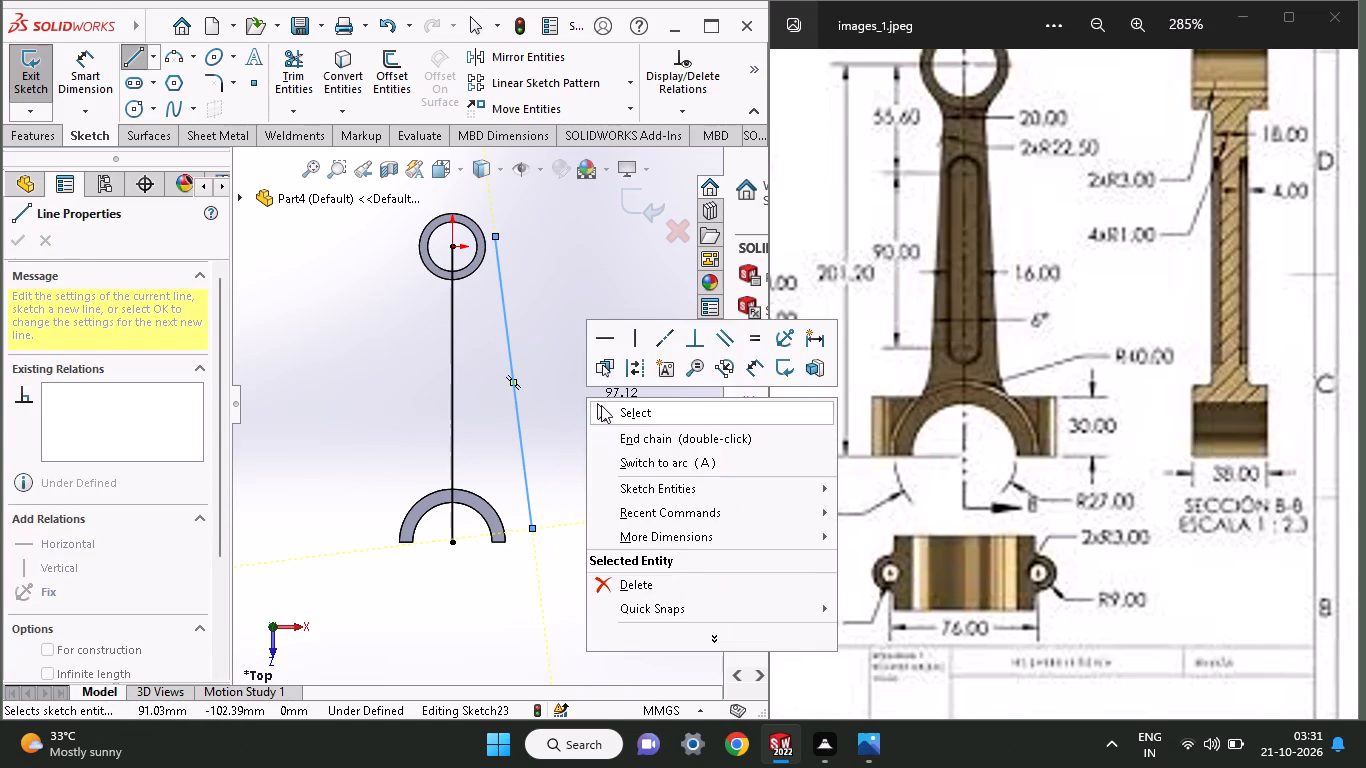
{"action": "left_click", "coordinate": [601, 405]}
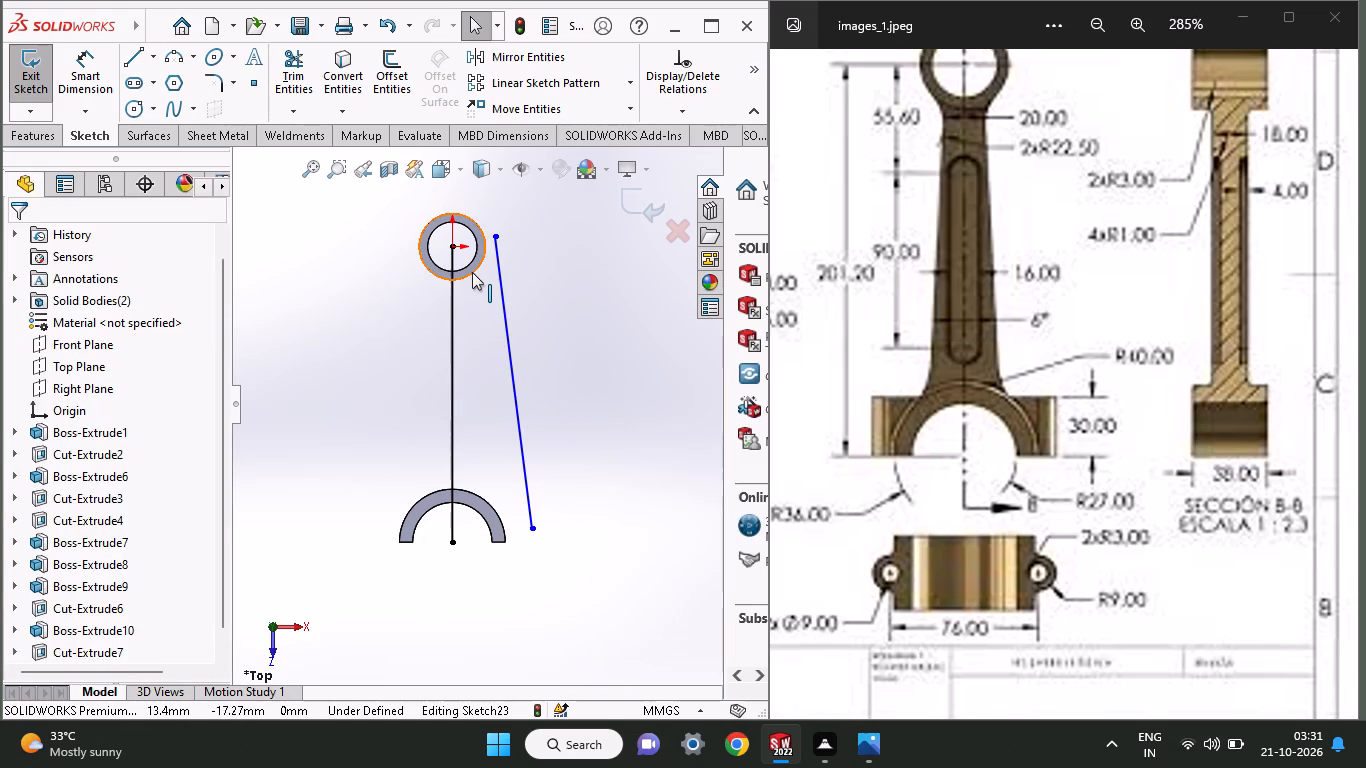
Make the slanted side line tangent to the small ring's outer edge.
{"action": "left_click", "coordinate": [472, 272], "text": "shift"}
{"action": "left_click", "coordinate": [499, 268], "text": "shift"}
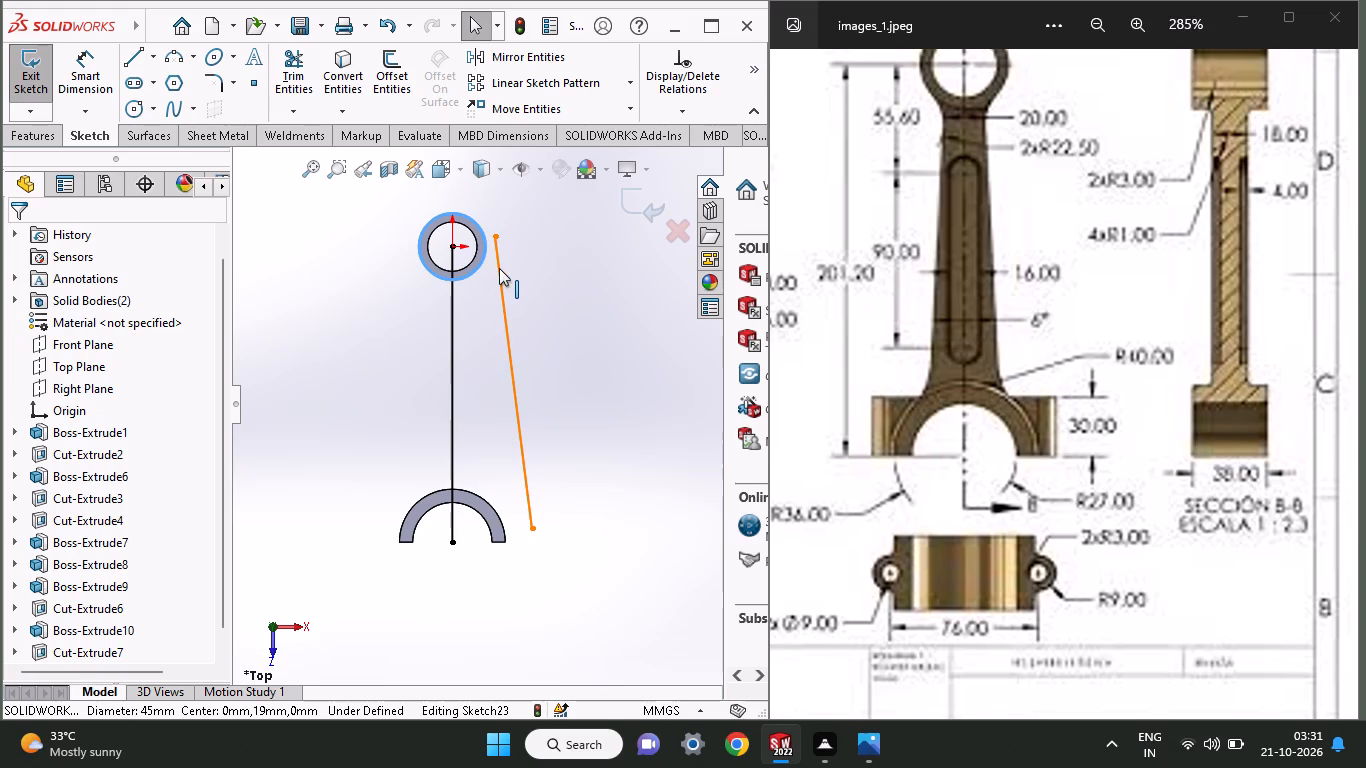
{"action": "left_click", "coordinate": [70, 562]}
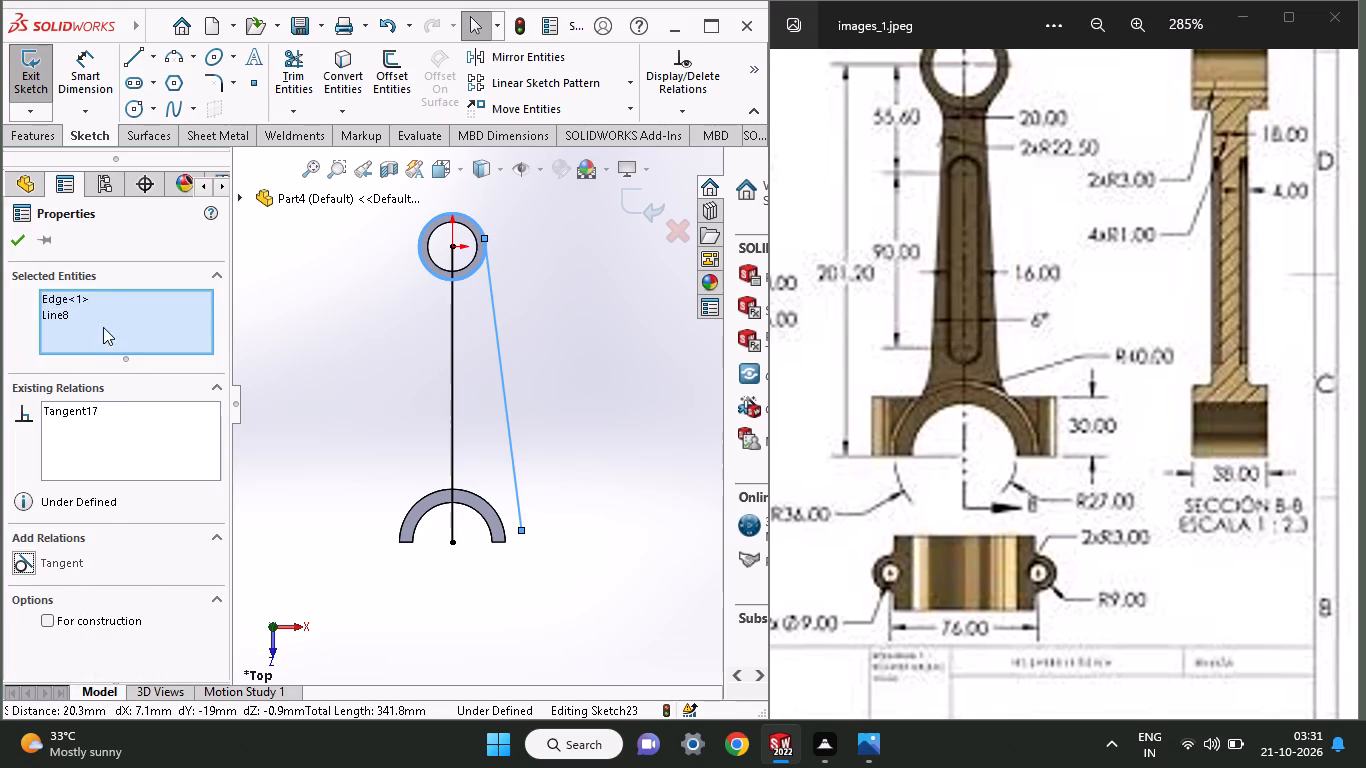
{"action": "left_click", "coordinate": [12, 244]}
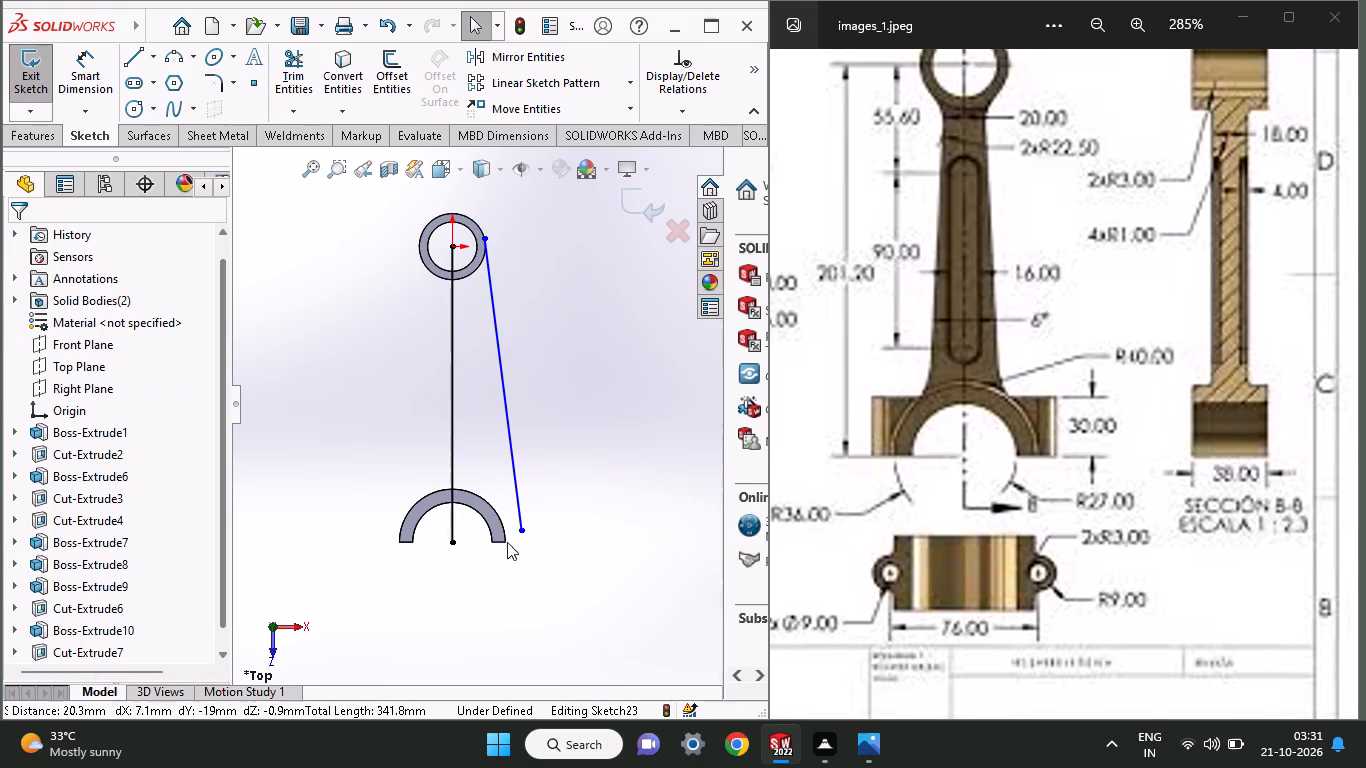
Make the slanted side line tangent to the large half ring's outer edge.
{"action": "left_click", "coordinate": [504, 527], "text": "shift"}
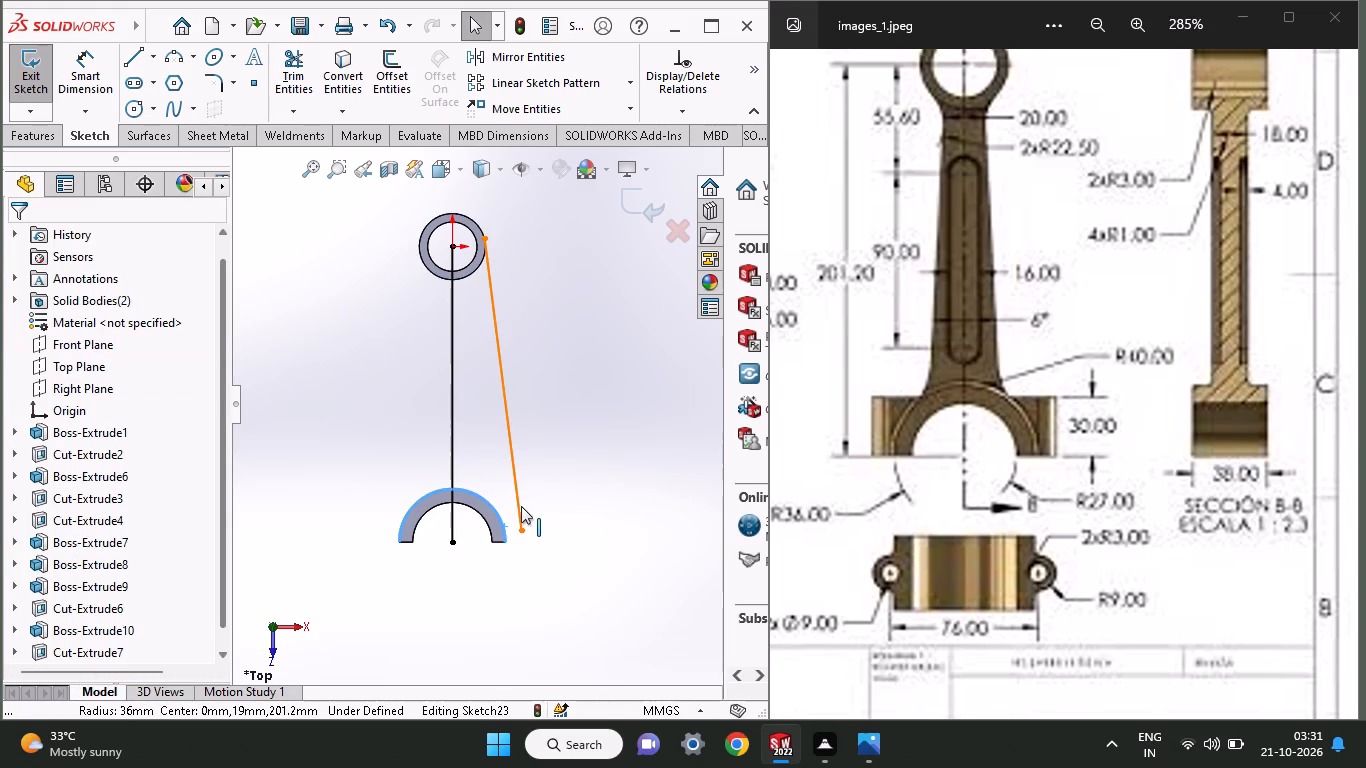
{"action": "left_click", "coordinate": [517, 506], "text": "shift"}
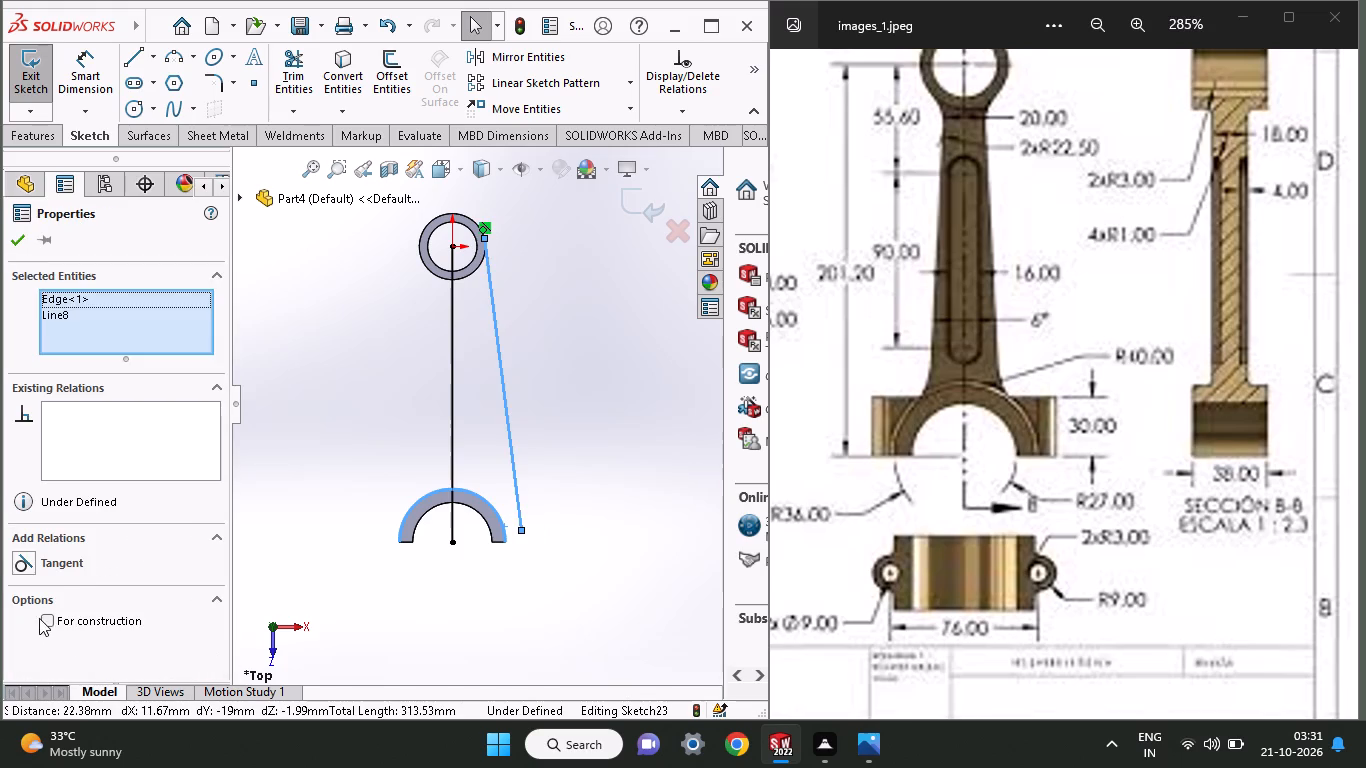
{"action": "left_click", "coordinate": [62, 569]}
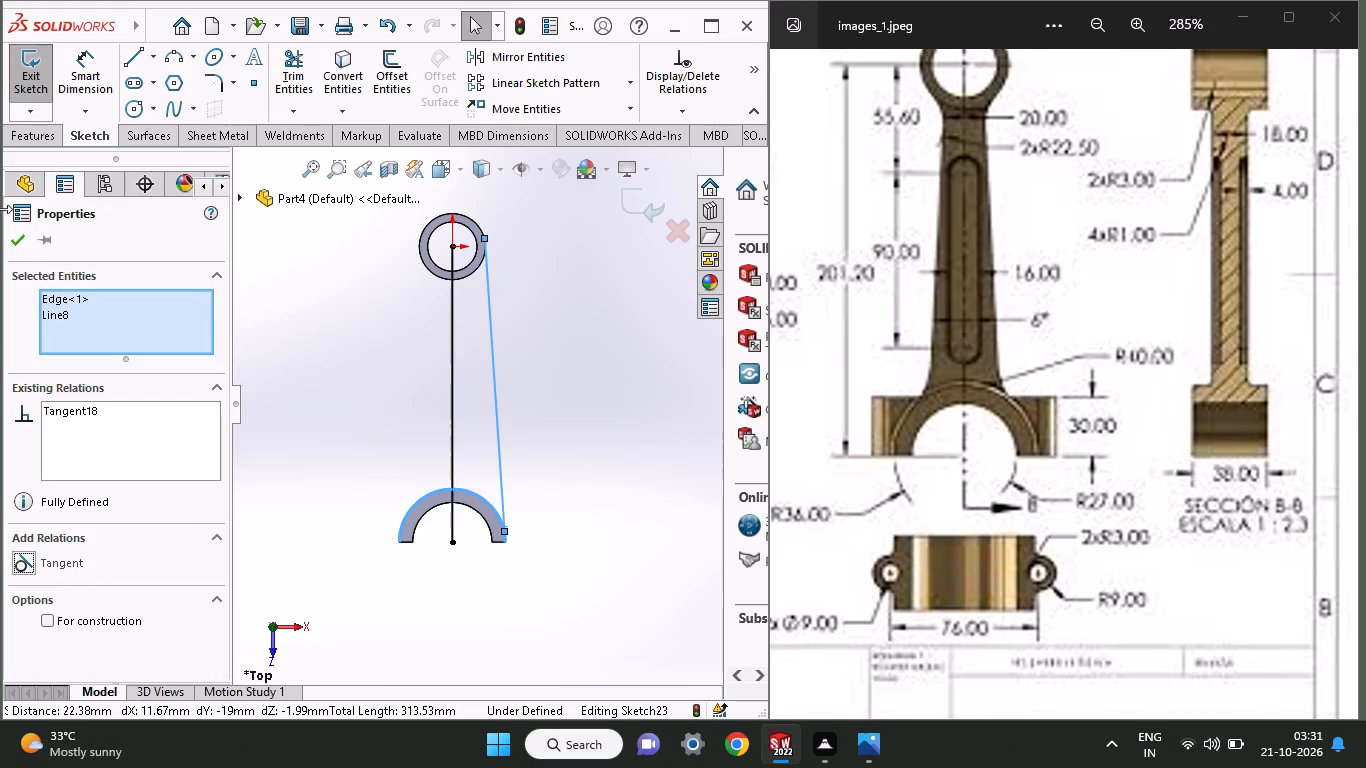
{"action": "left_click", "coordinate": [12, 239]}
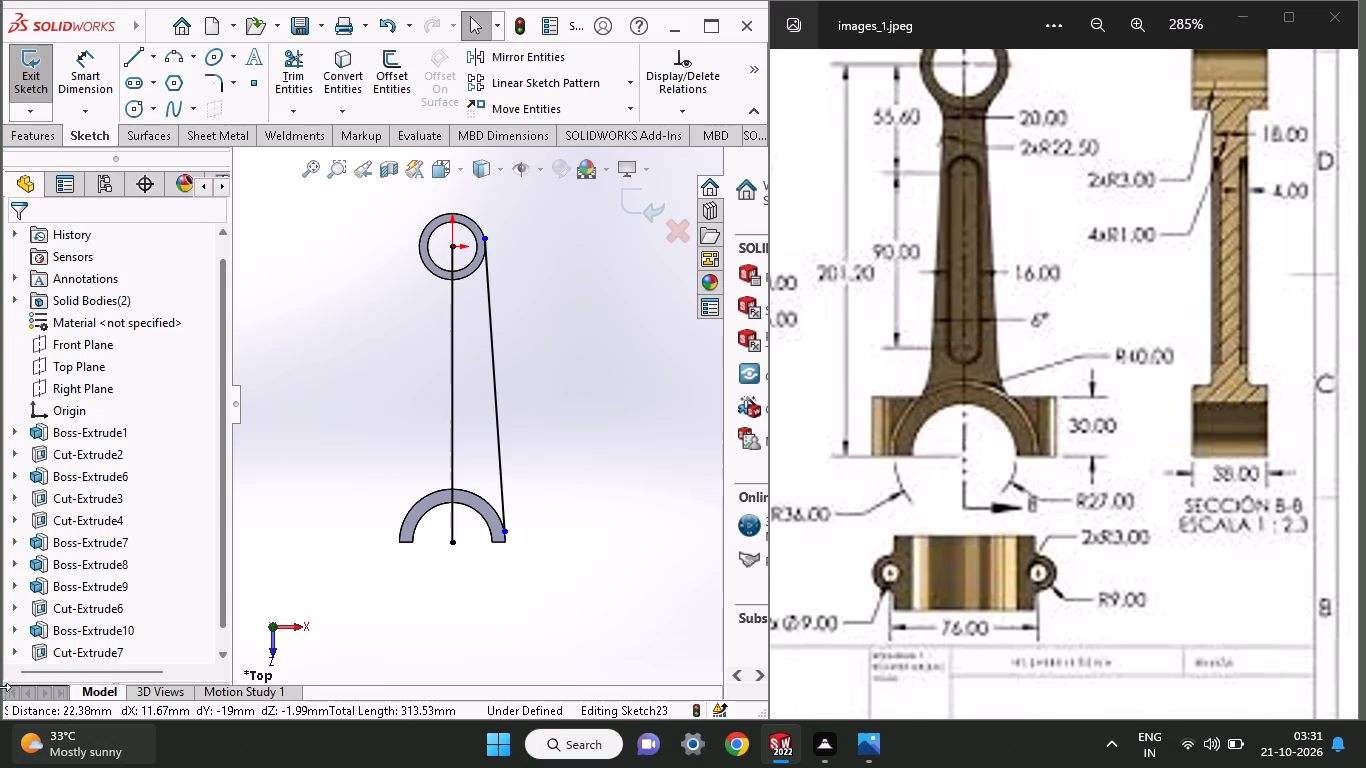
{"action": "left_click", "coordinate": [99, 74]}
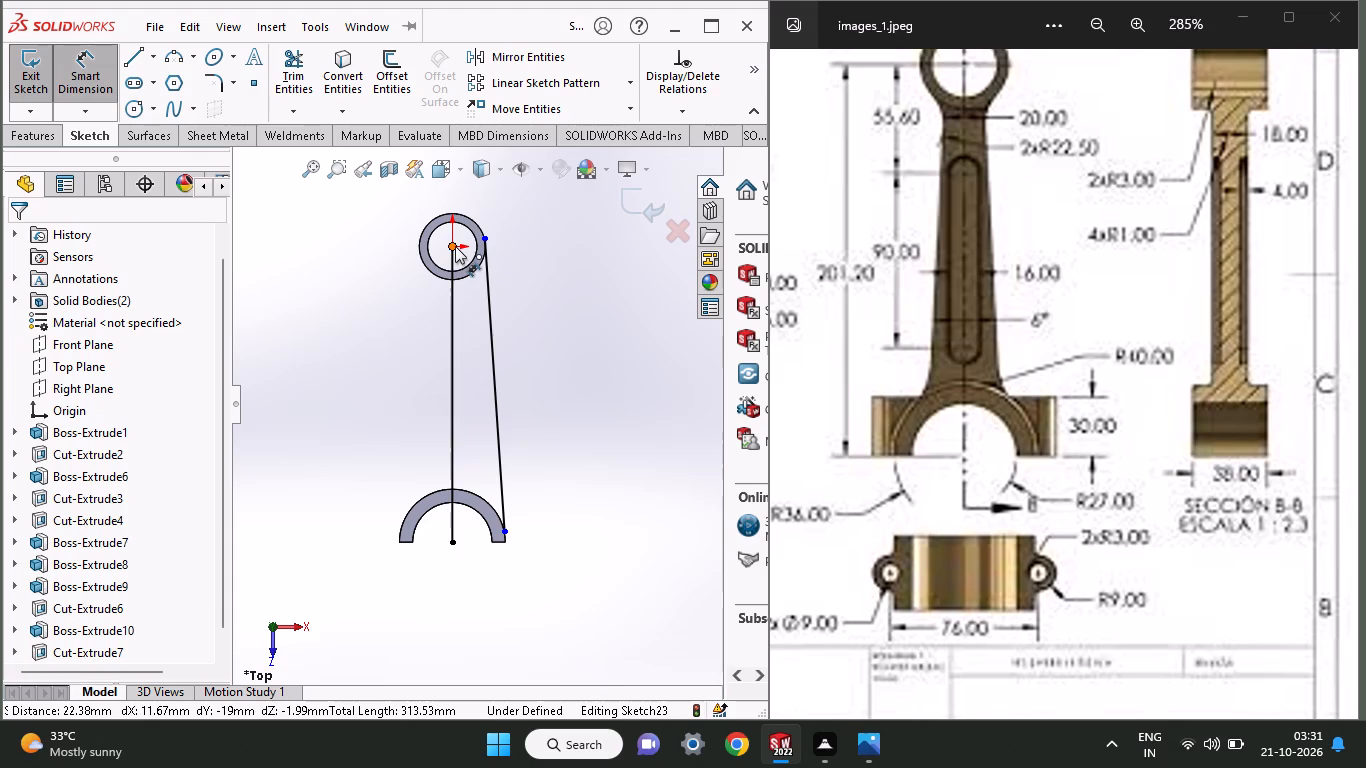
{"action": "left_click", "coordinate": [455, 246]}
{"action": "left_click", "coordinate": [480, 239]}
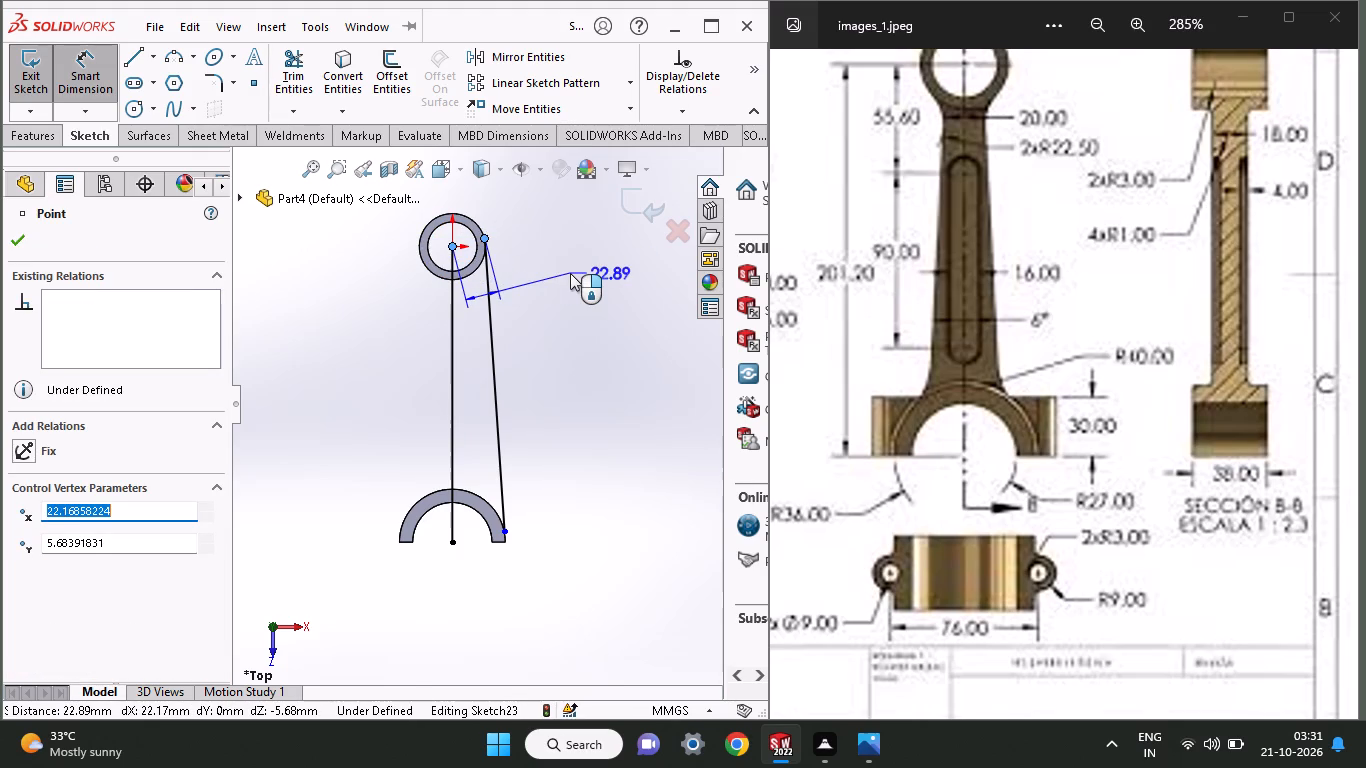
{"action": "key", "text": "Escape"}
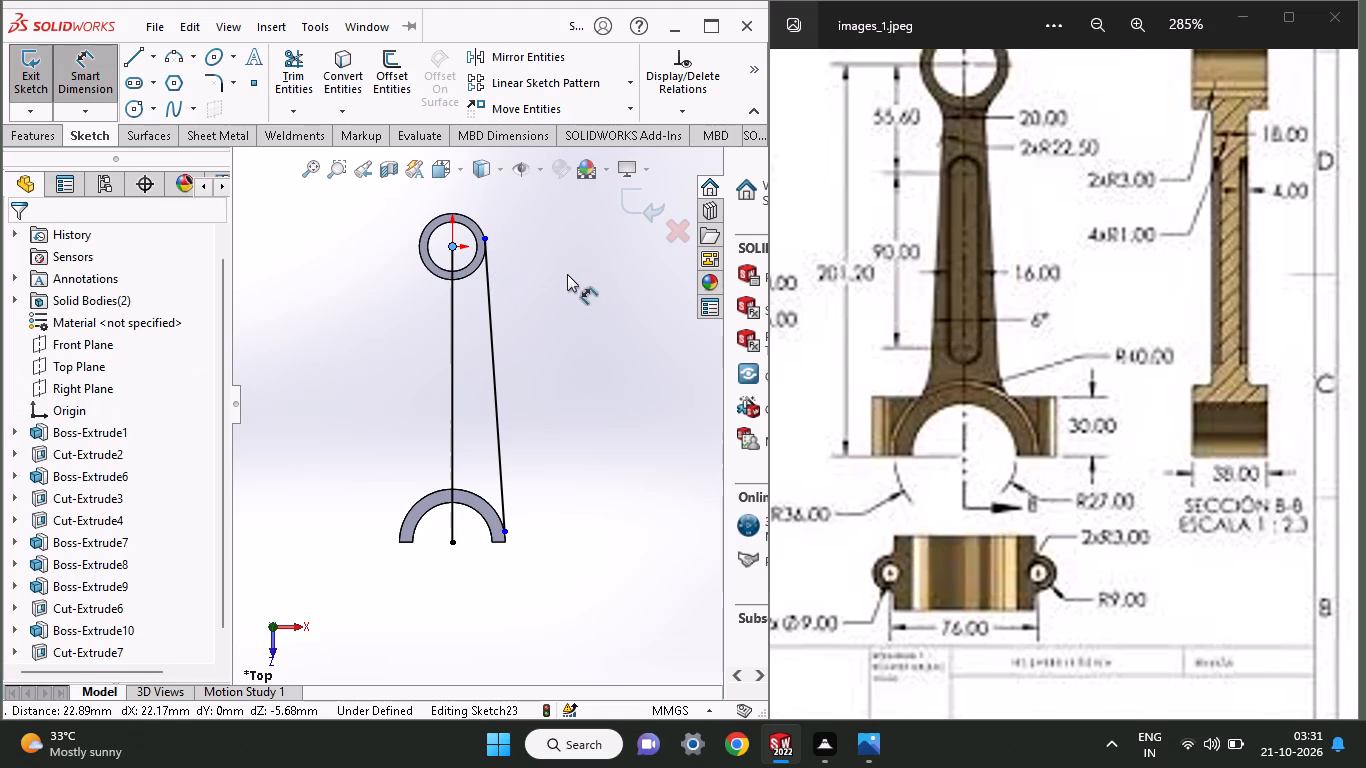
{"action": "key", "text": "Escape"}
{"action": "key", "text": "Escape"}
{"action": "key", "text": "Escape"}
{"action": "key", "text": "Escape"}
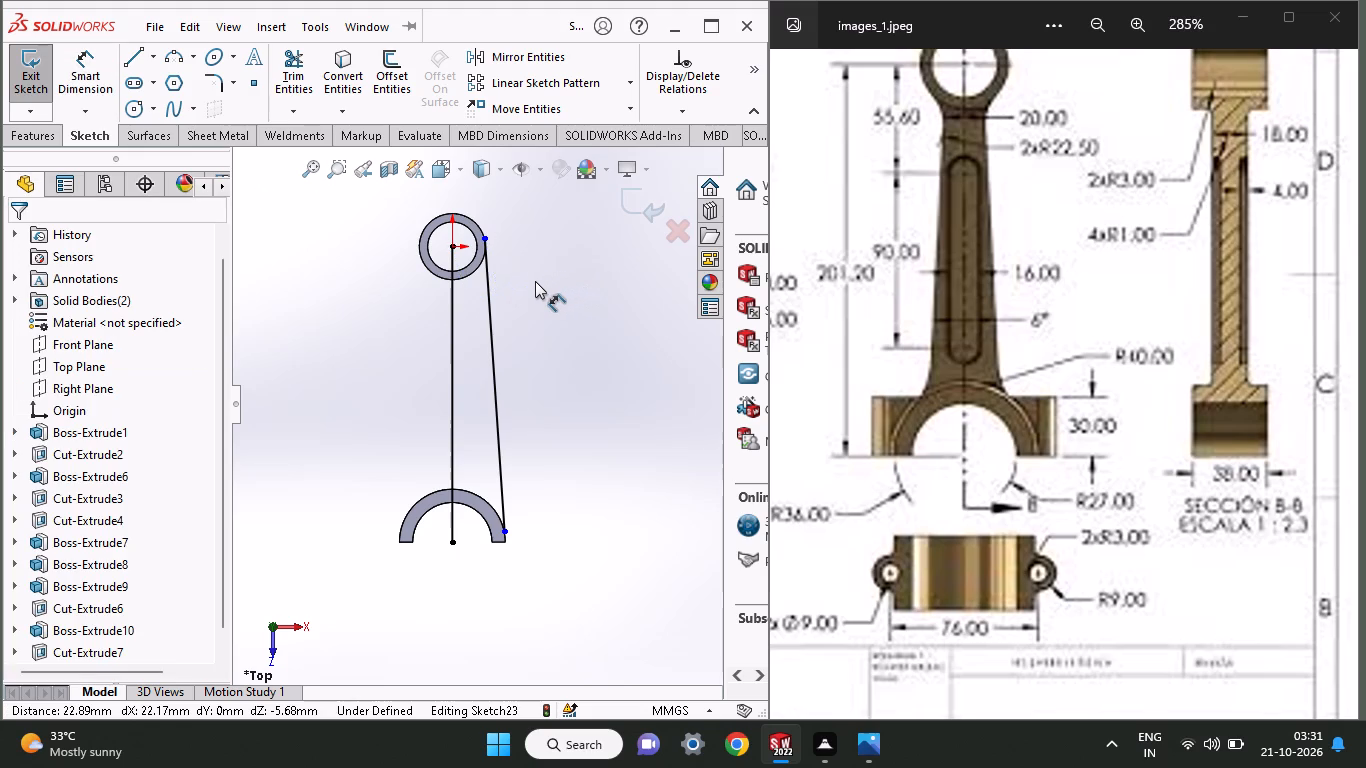
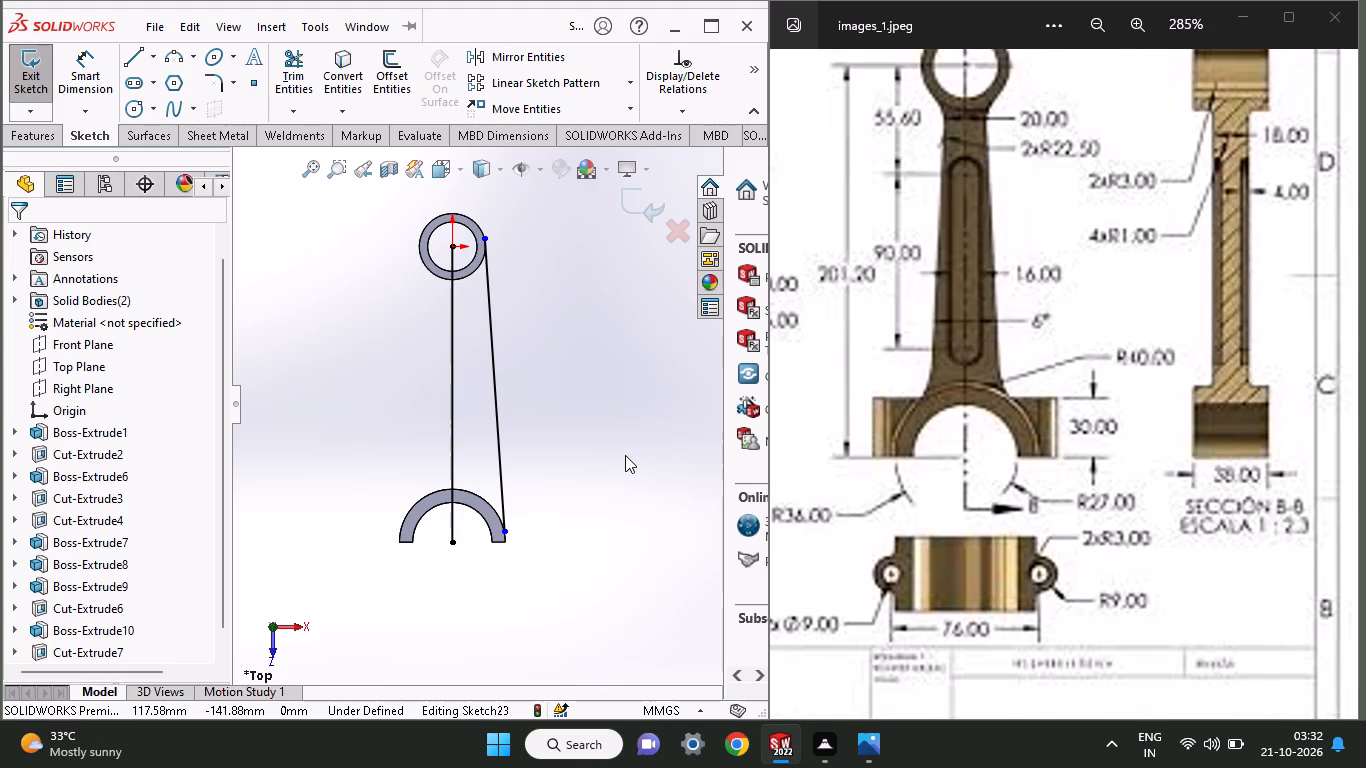
Delete the vertical centre line and the slanted side line from the shank sketch.
{"action": "left_click_drag", "start_coordinate": [535, 334], "coordinate": [463, 364]}
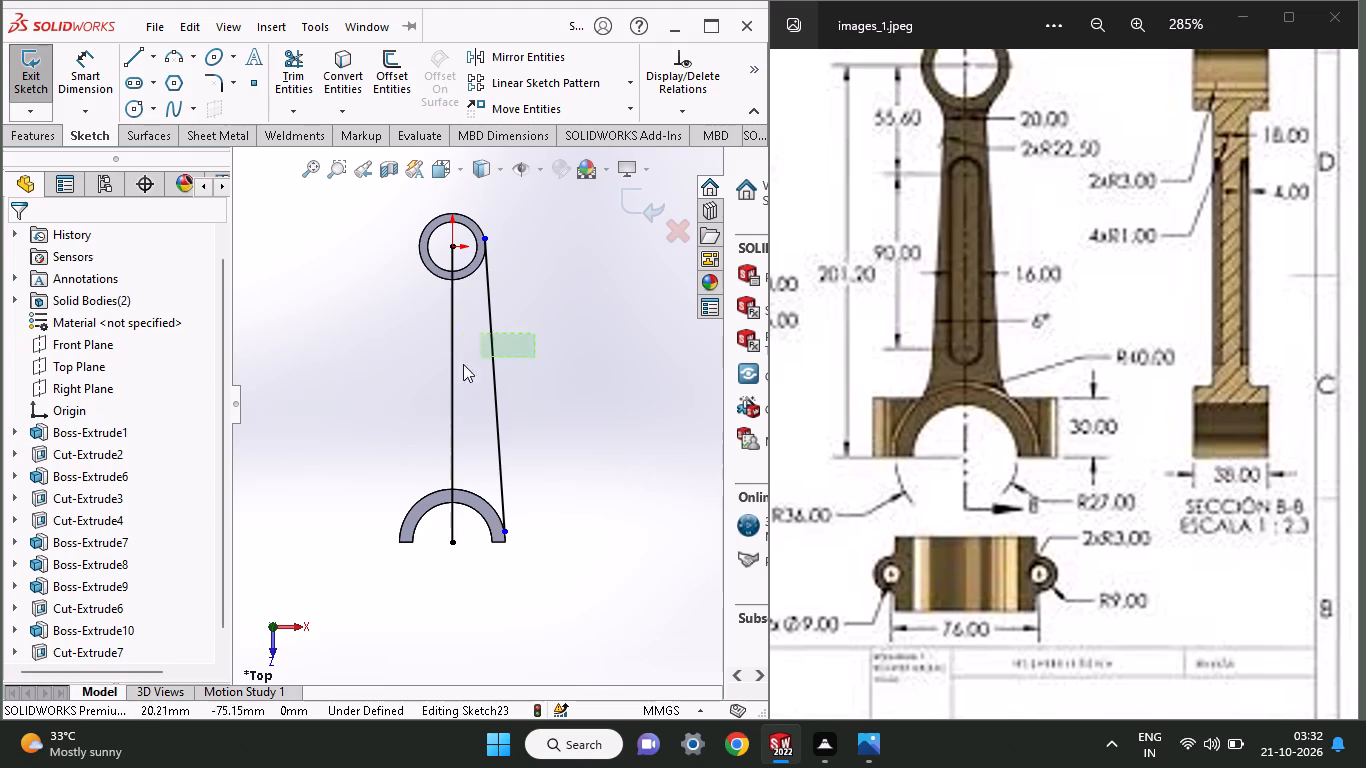
{"action": "left_click_drag", "start_coordinate": [463, 364], "coordinate": [422, 378]}
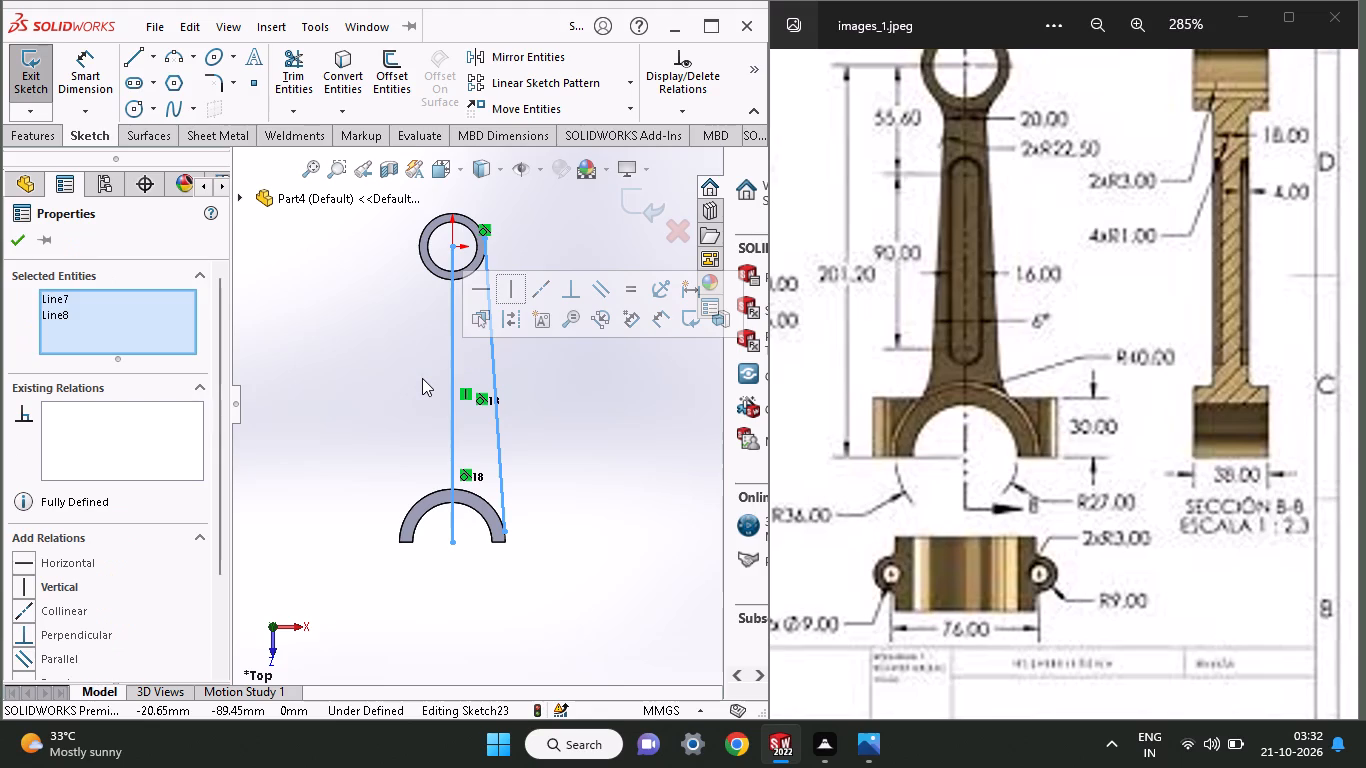
{"action": "right_click", "coordinate": [422, 378]}
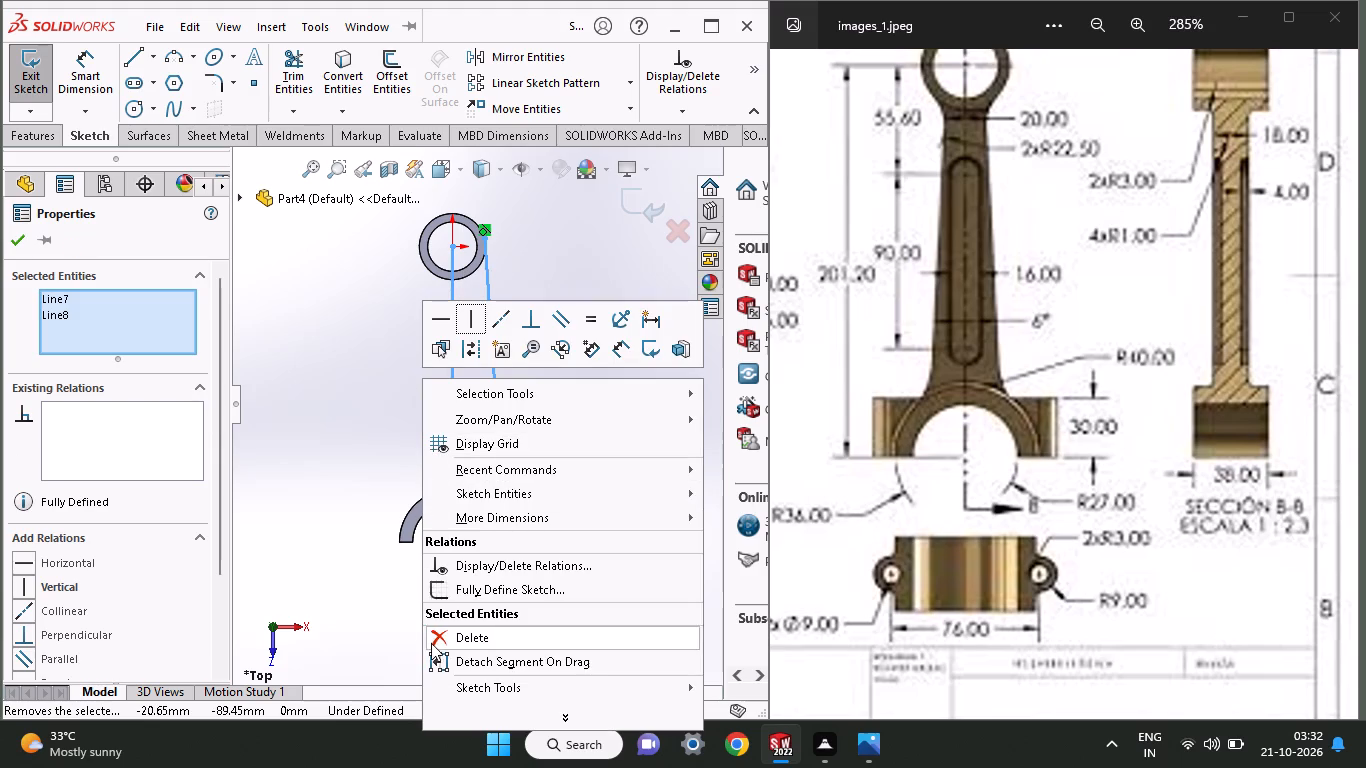
{"action": "left_click", "coordinate": [432, 640]}
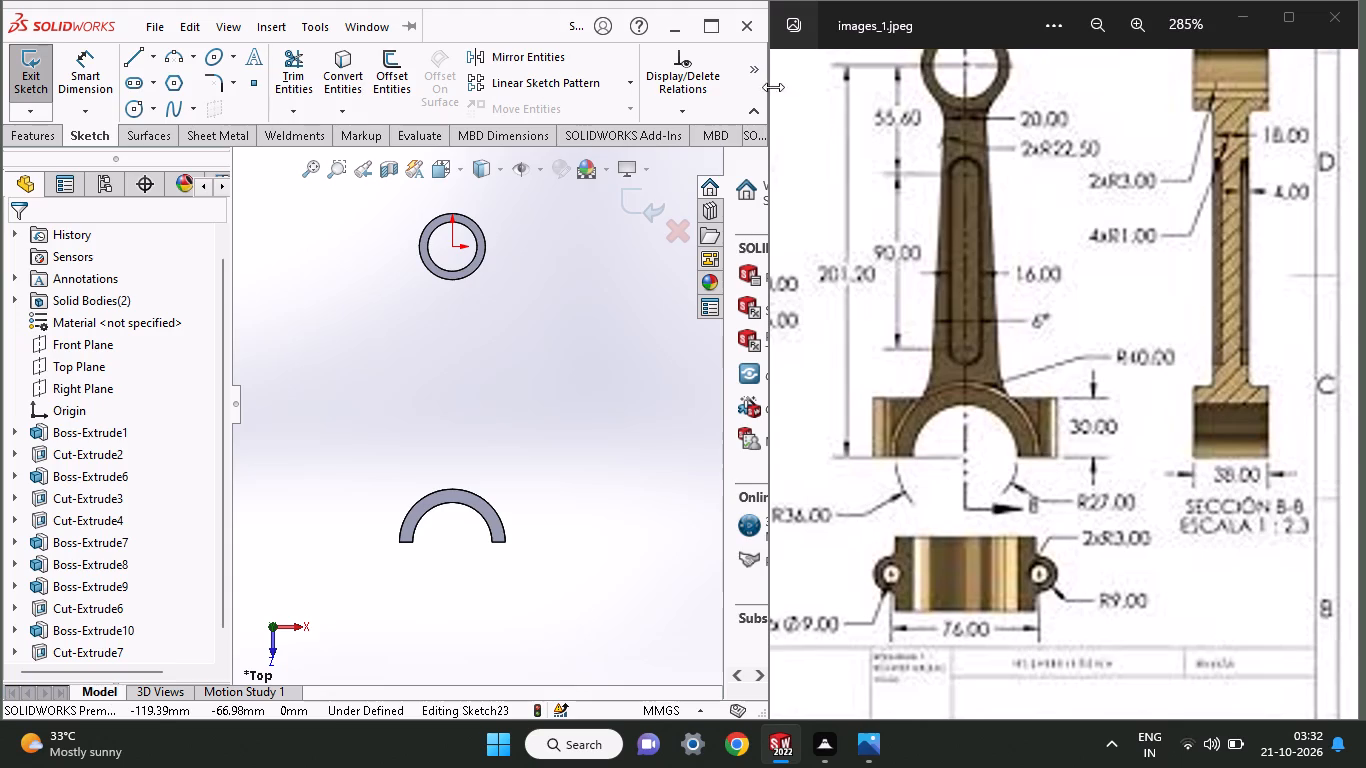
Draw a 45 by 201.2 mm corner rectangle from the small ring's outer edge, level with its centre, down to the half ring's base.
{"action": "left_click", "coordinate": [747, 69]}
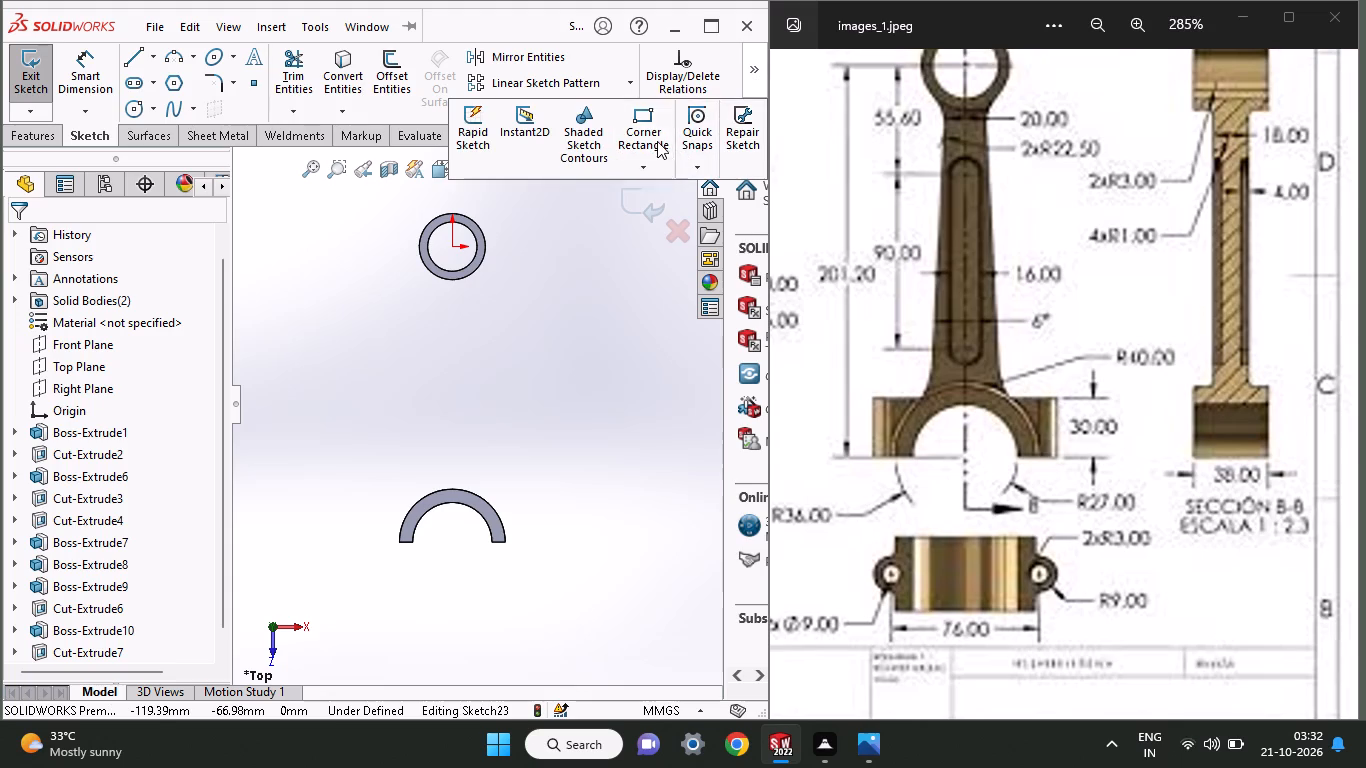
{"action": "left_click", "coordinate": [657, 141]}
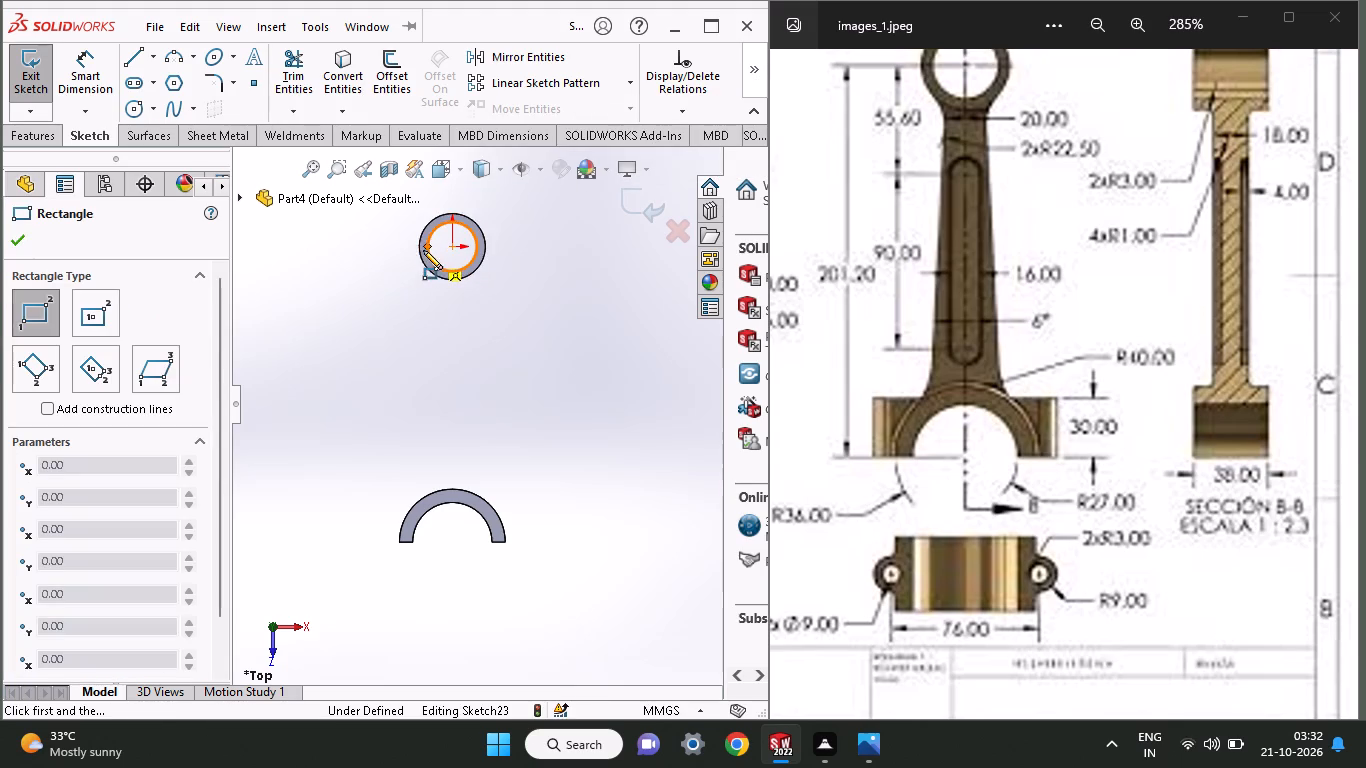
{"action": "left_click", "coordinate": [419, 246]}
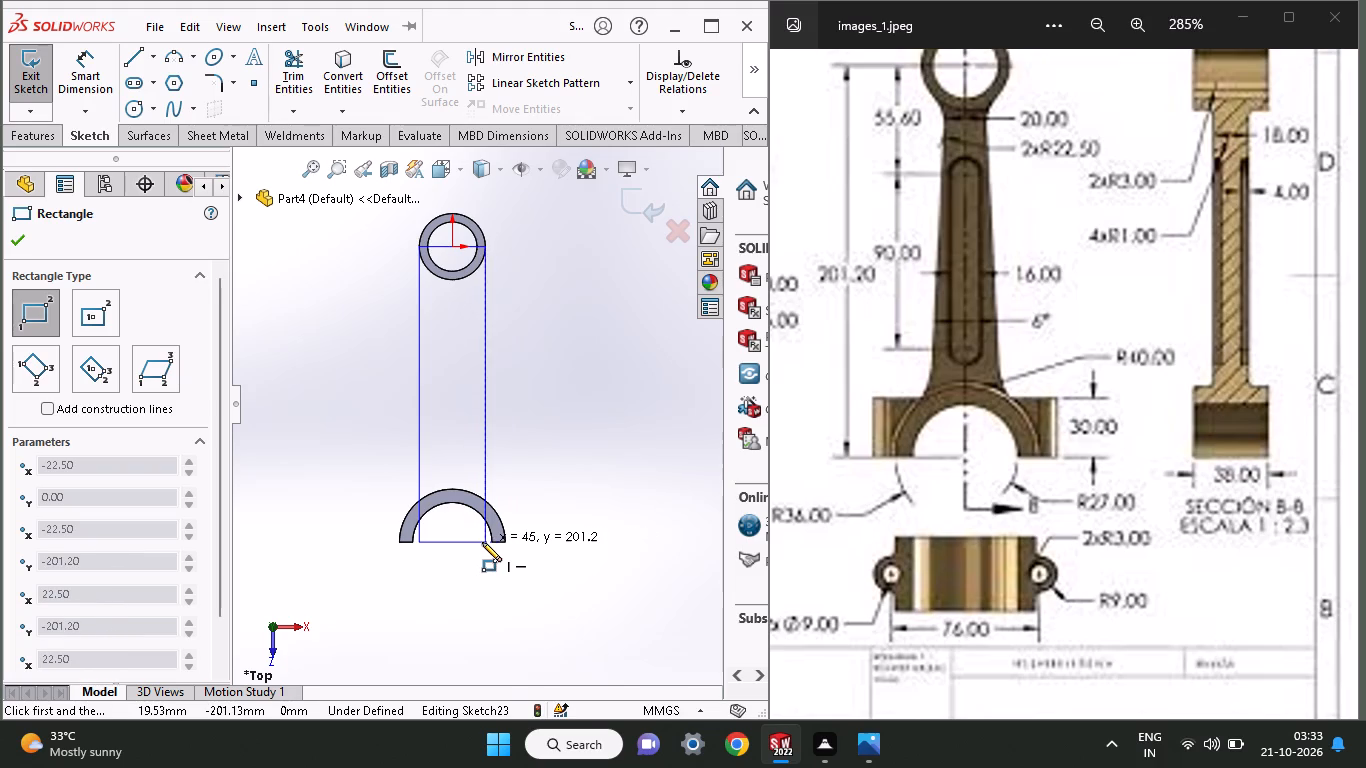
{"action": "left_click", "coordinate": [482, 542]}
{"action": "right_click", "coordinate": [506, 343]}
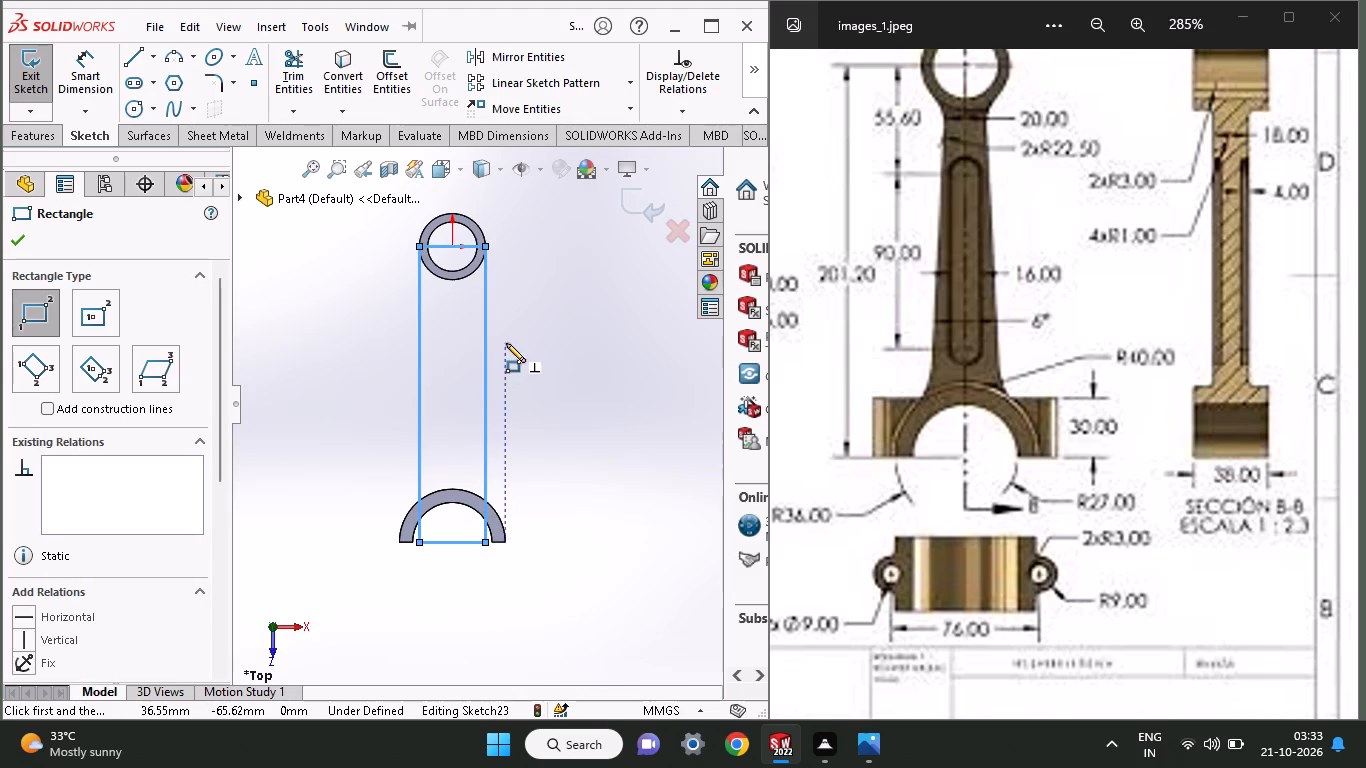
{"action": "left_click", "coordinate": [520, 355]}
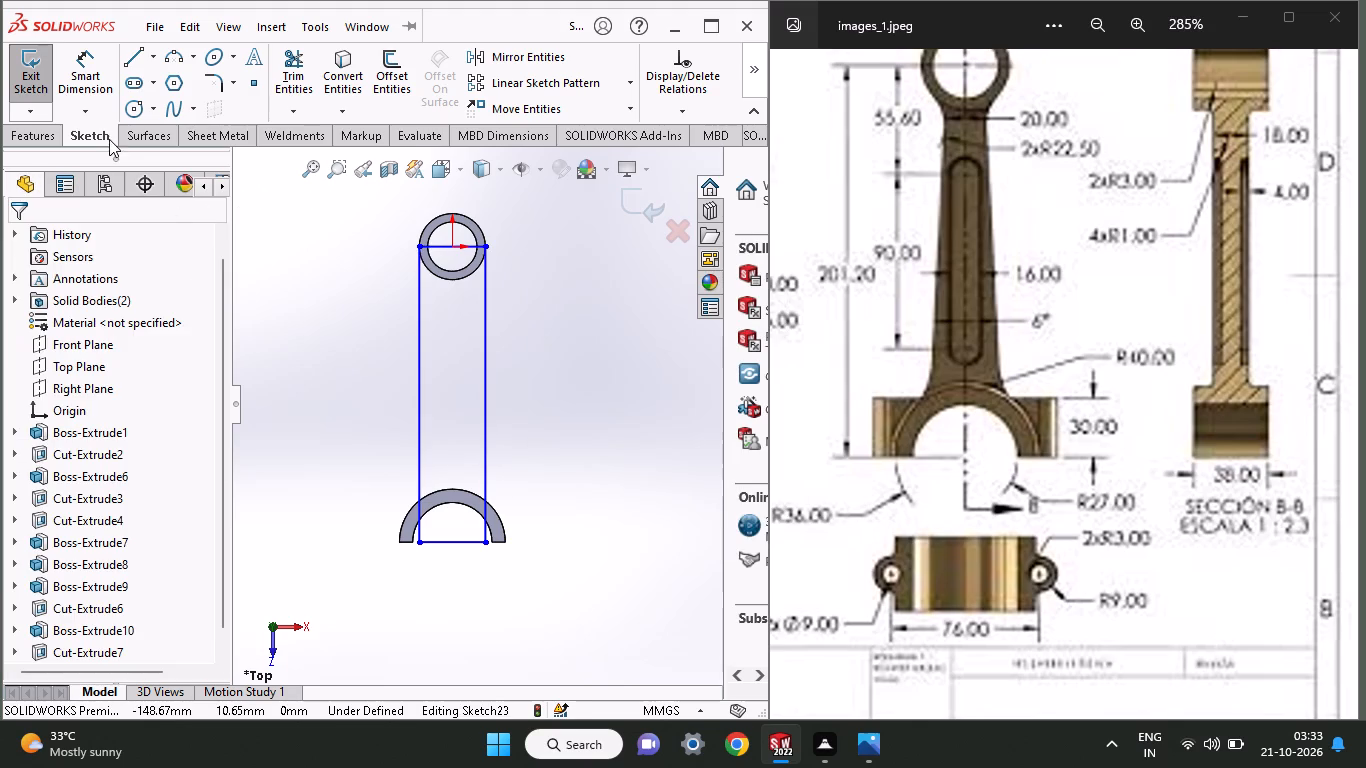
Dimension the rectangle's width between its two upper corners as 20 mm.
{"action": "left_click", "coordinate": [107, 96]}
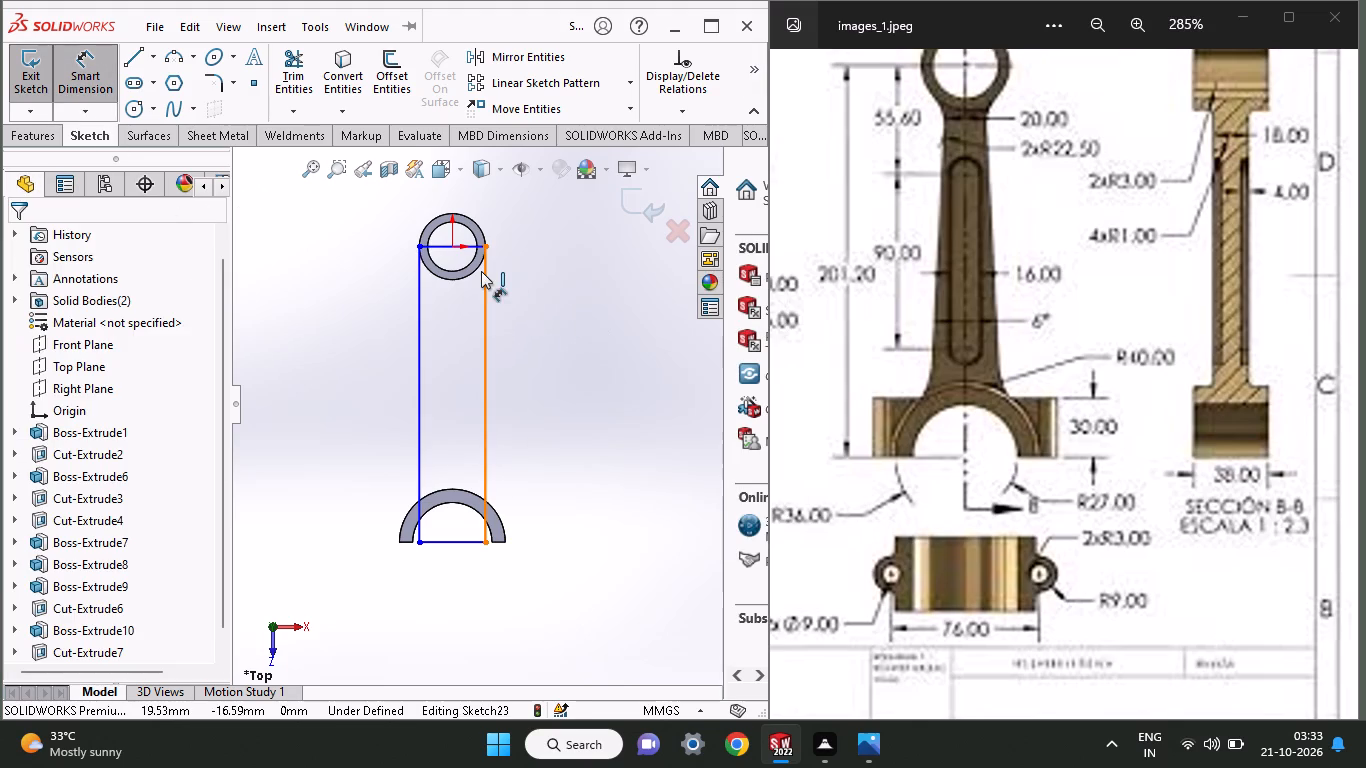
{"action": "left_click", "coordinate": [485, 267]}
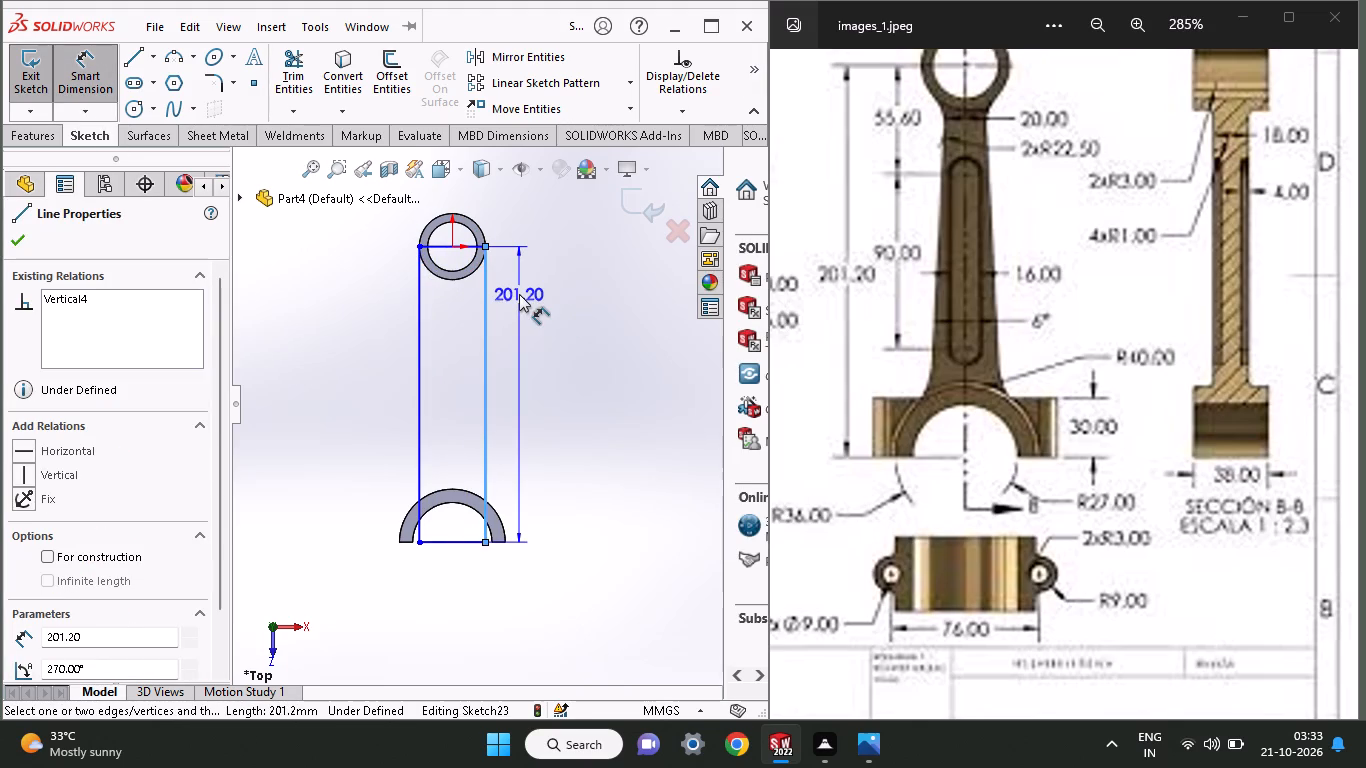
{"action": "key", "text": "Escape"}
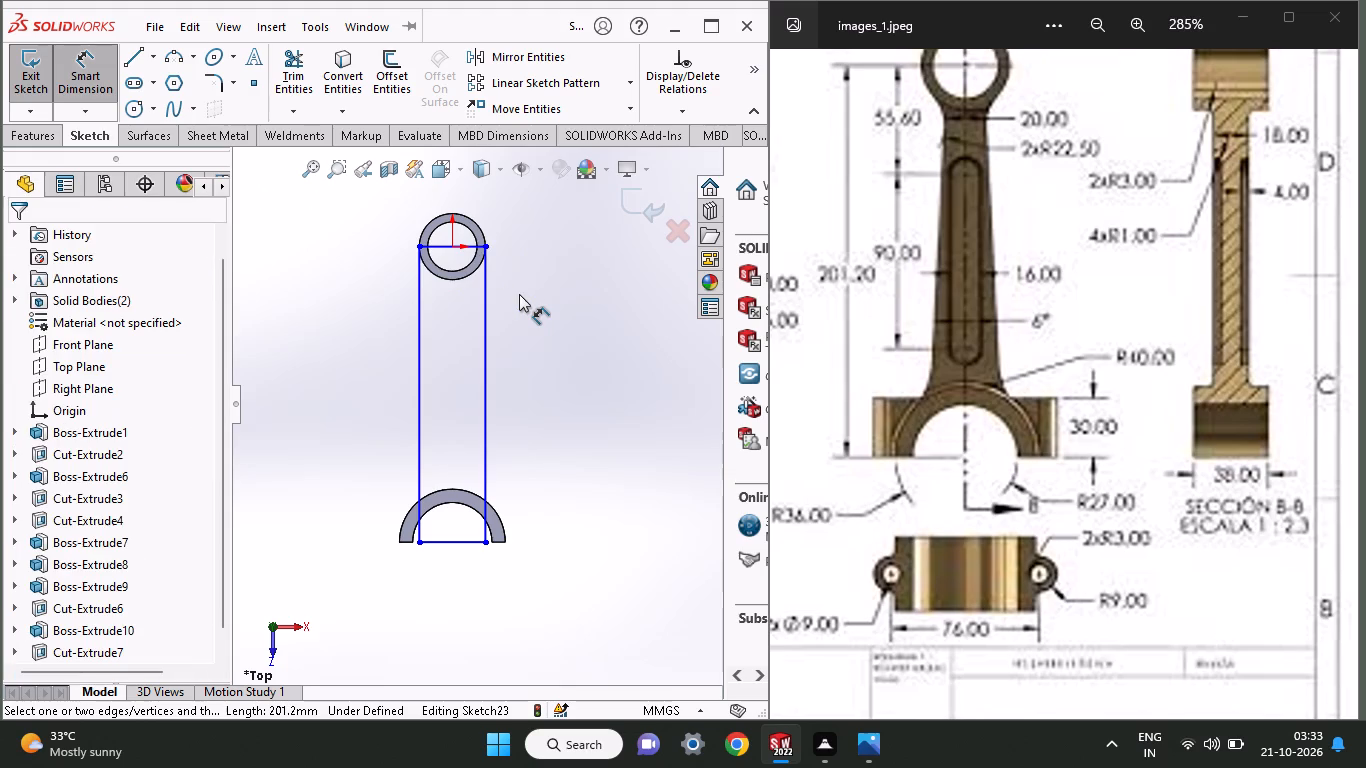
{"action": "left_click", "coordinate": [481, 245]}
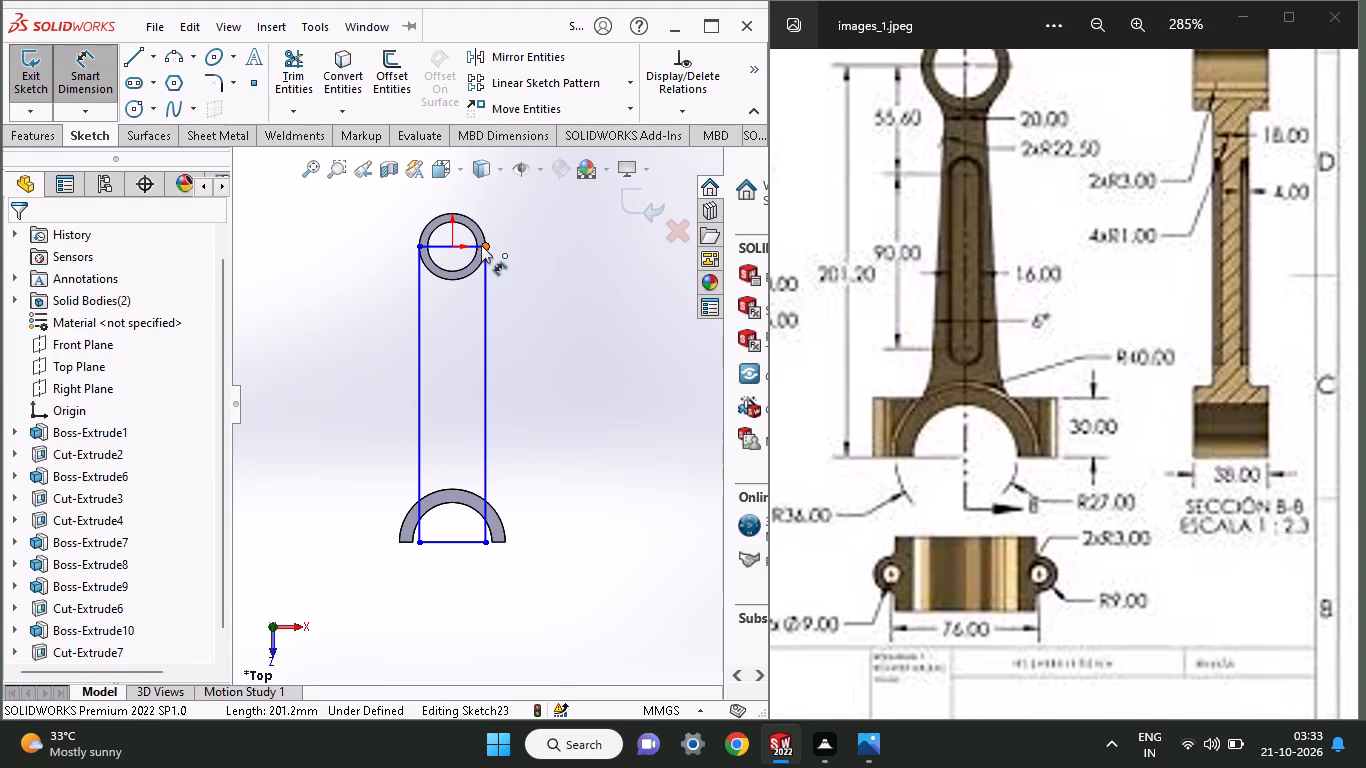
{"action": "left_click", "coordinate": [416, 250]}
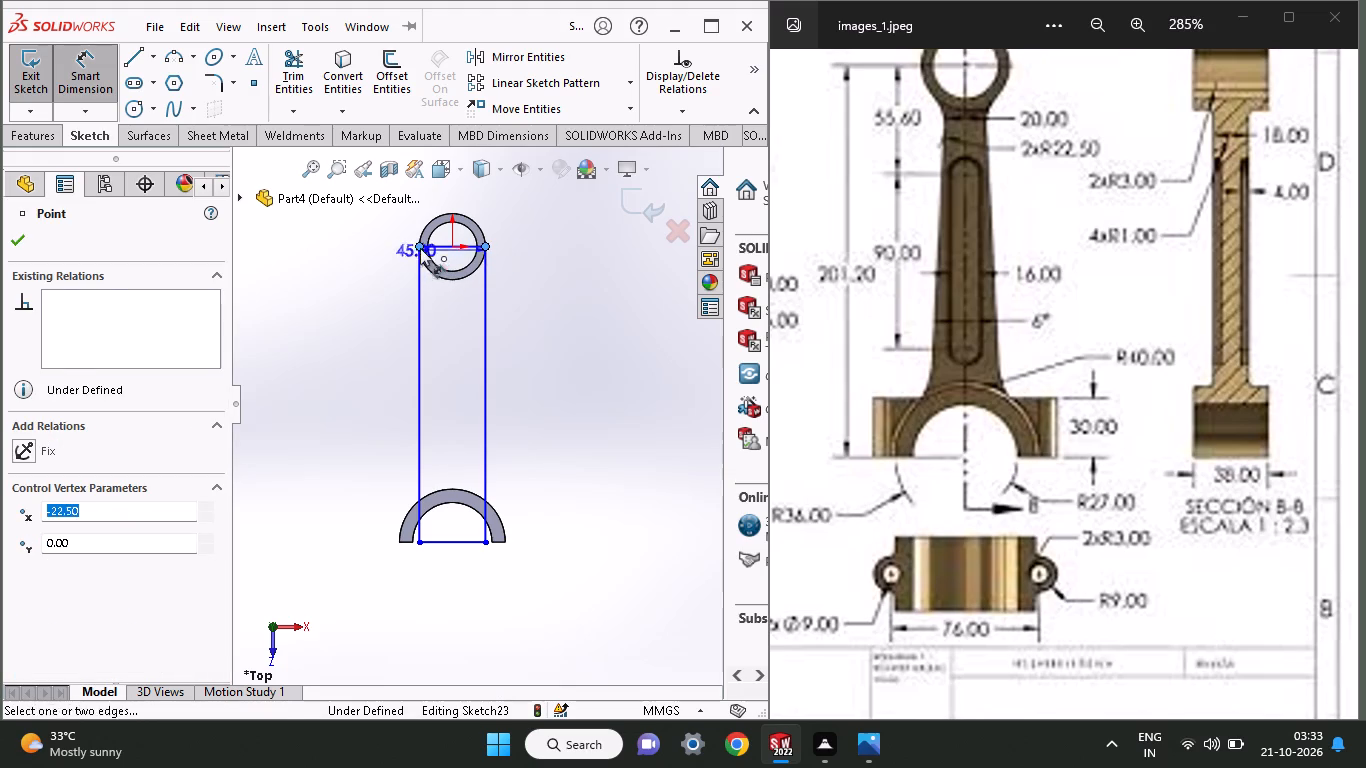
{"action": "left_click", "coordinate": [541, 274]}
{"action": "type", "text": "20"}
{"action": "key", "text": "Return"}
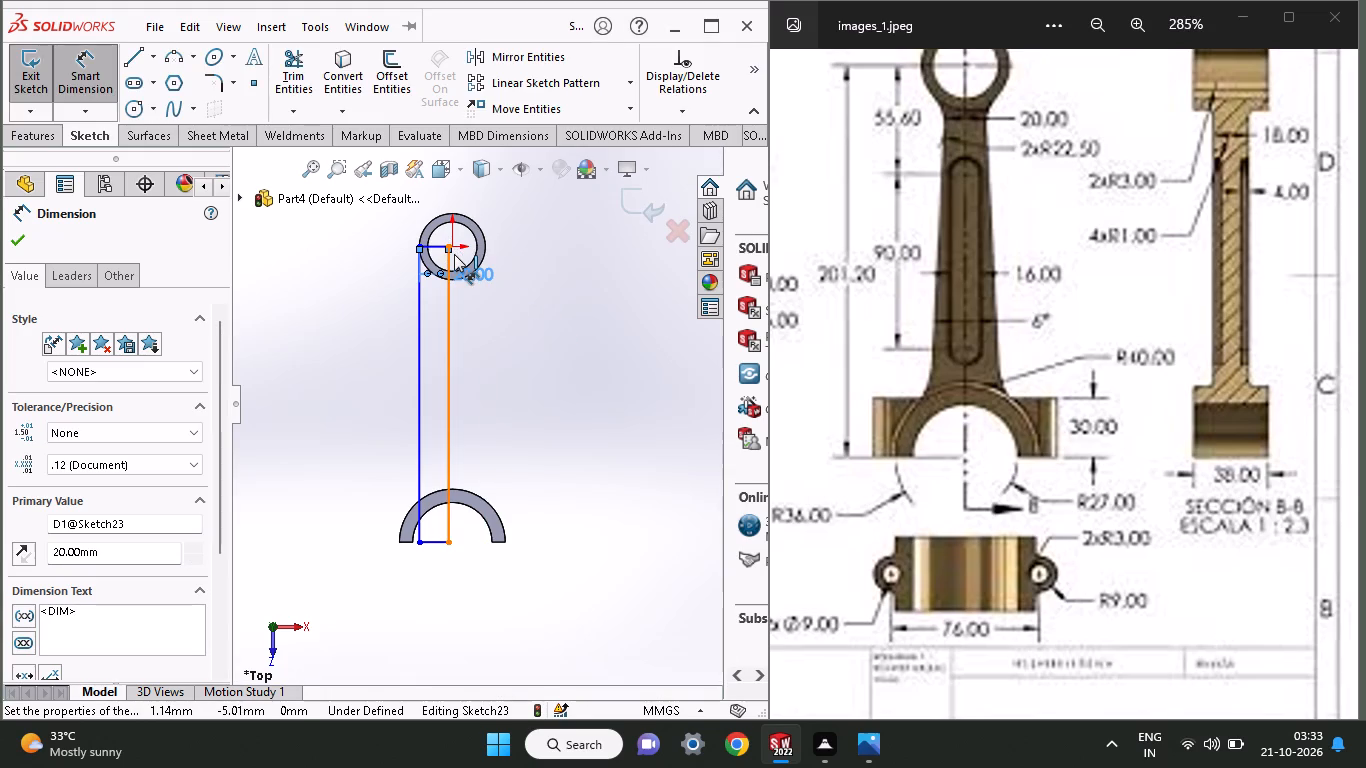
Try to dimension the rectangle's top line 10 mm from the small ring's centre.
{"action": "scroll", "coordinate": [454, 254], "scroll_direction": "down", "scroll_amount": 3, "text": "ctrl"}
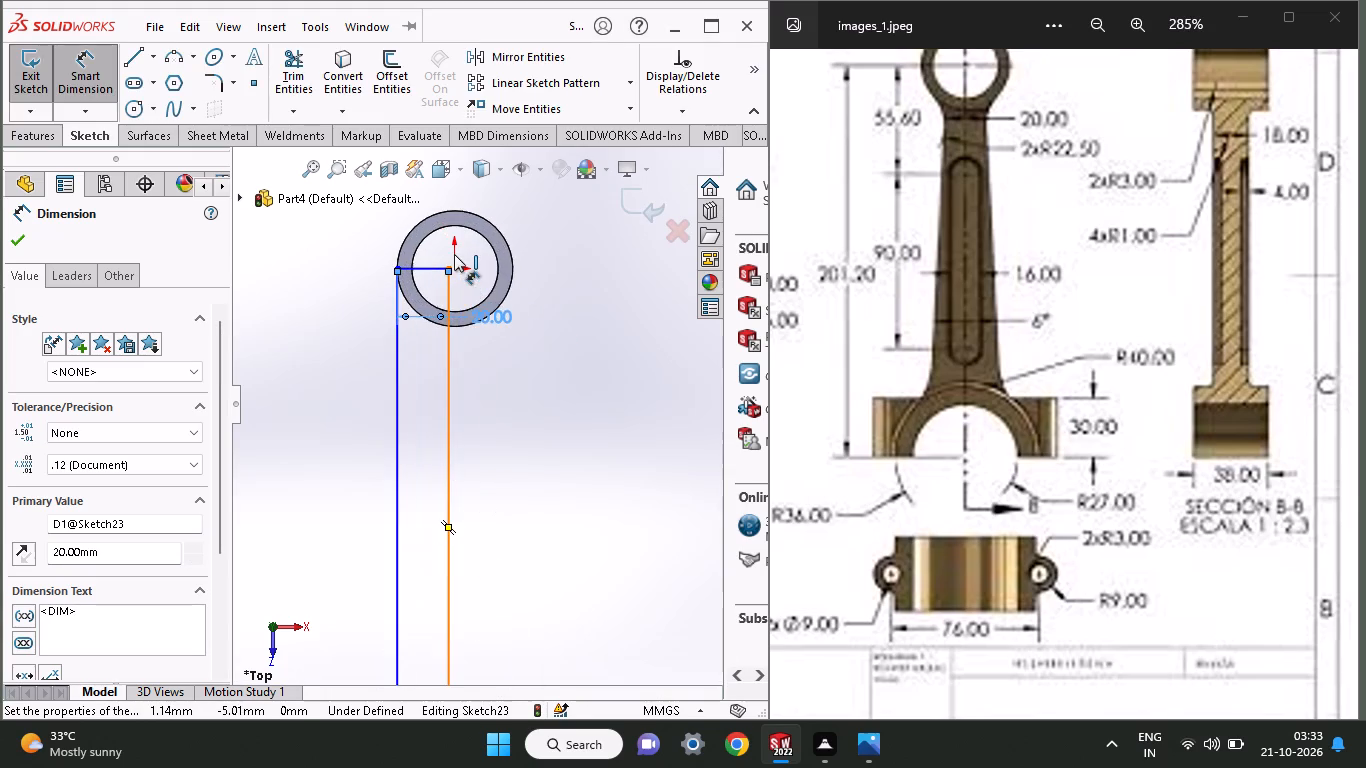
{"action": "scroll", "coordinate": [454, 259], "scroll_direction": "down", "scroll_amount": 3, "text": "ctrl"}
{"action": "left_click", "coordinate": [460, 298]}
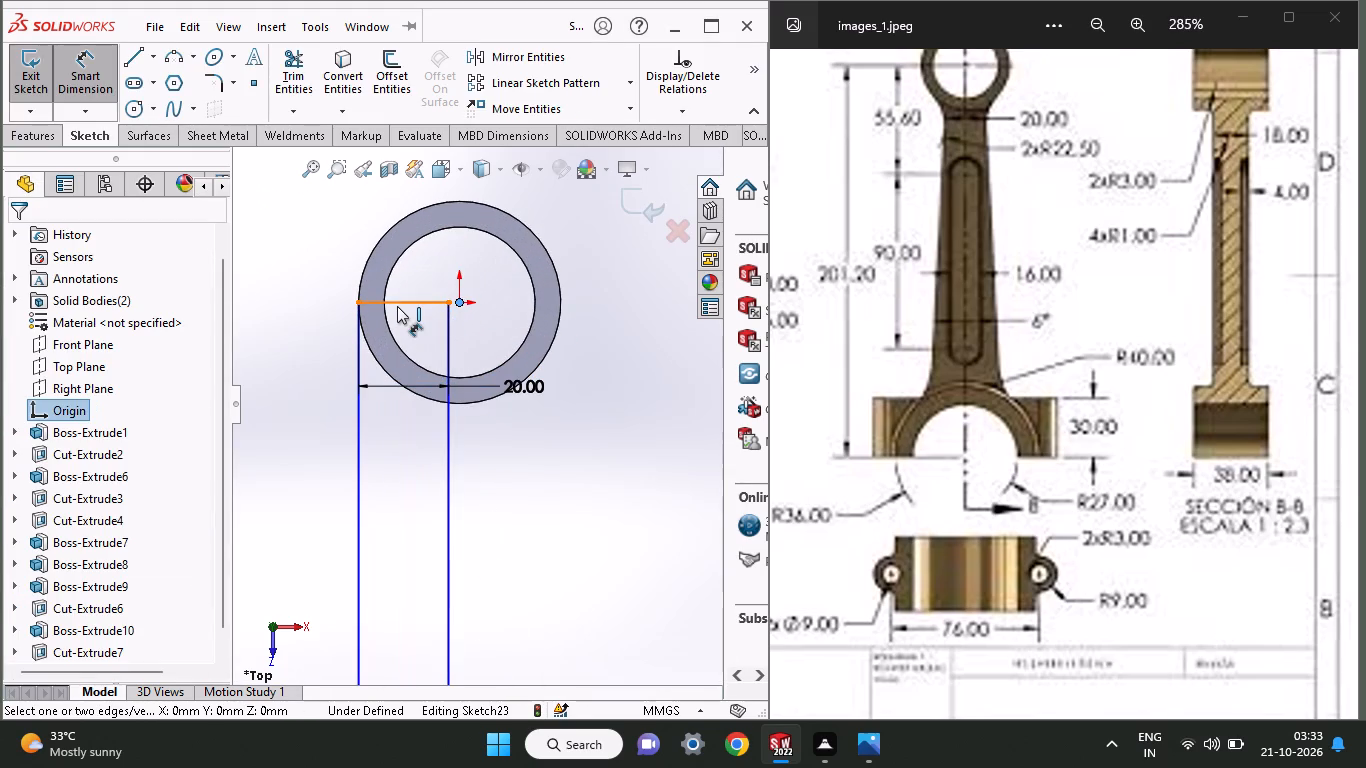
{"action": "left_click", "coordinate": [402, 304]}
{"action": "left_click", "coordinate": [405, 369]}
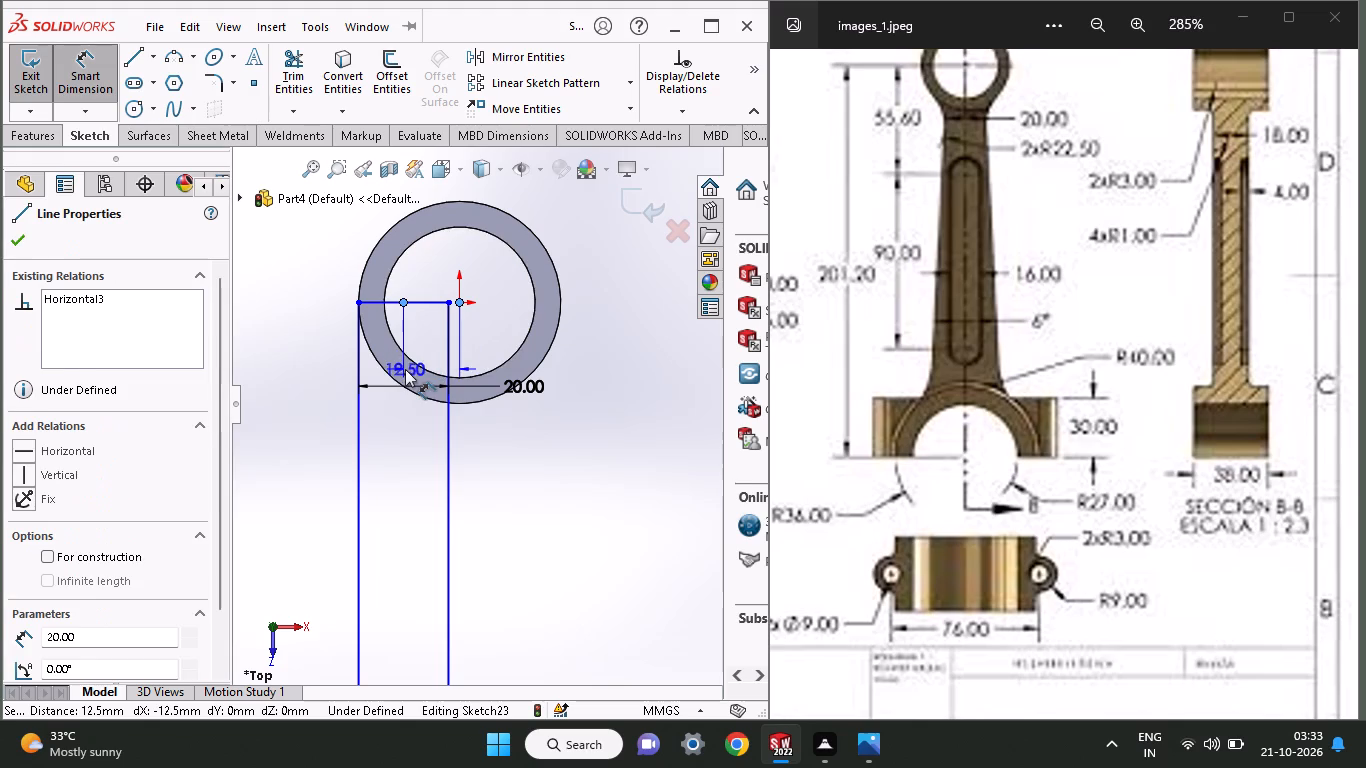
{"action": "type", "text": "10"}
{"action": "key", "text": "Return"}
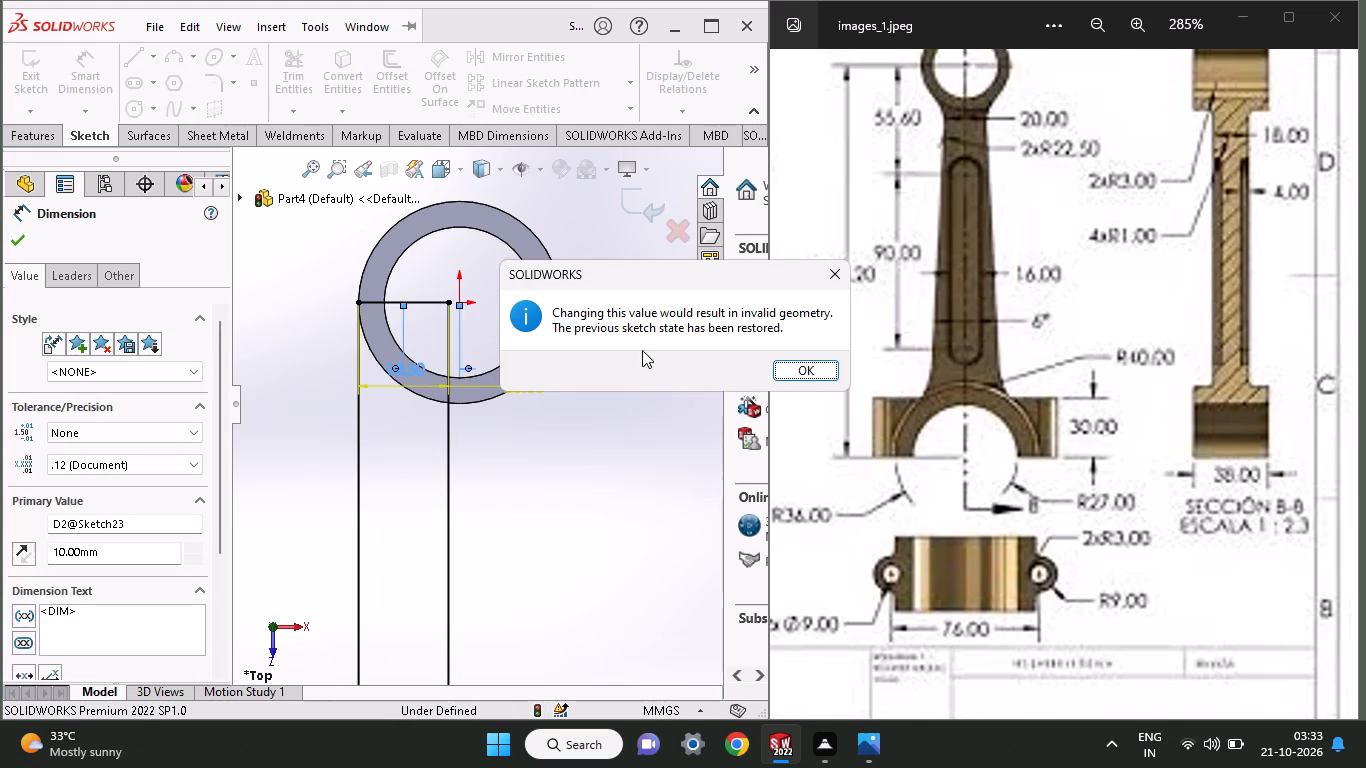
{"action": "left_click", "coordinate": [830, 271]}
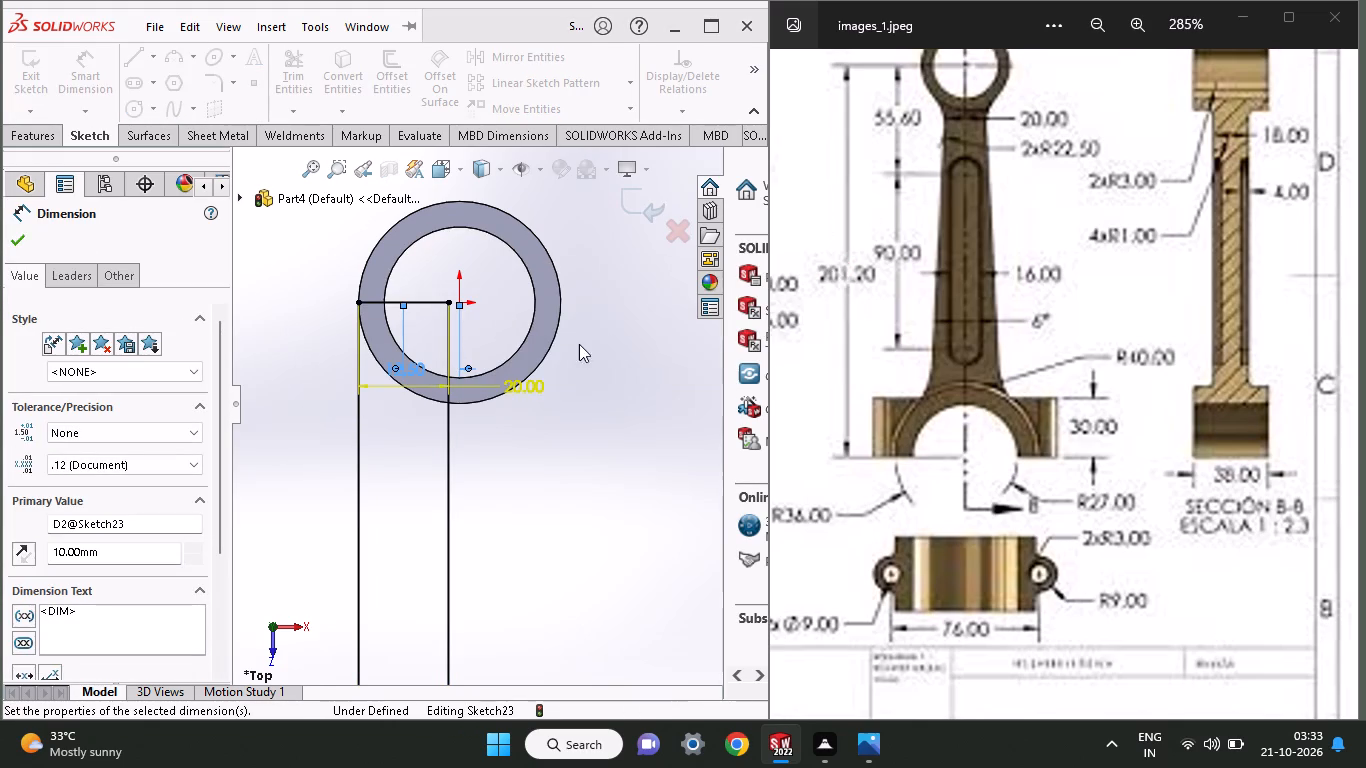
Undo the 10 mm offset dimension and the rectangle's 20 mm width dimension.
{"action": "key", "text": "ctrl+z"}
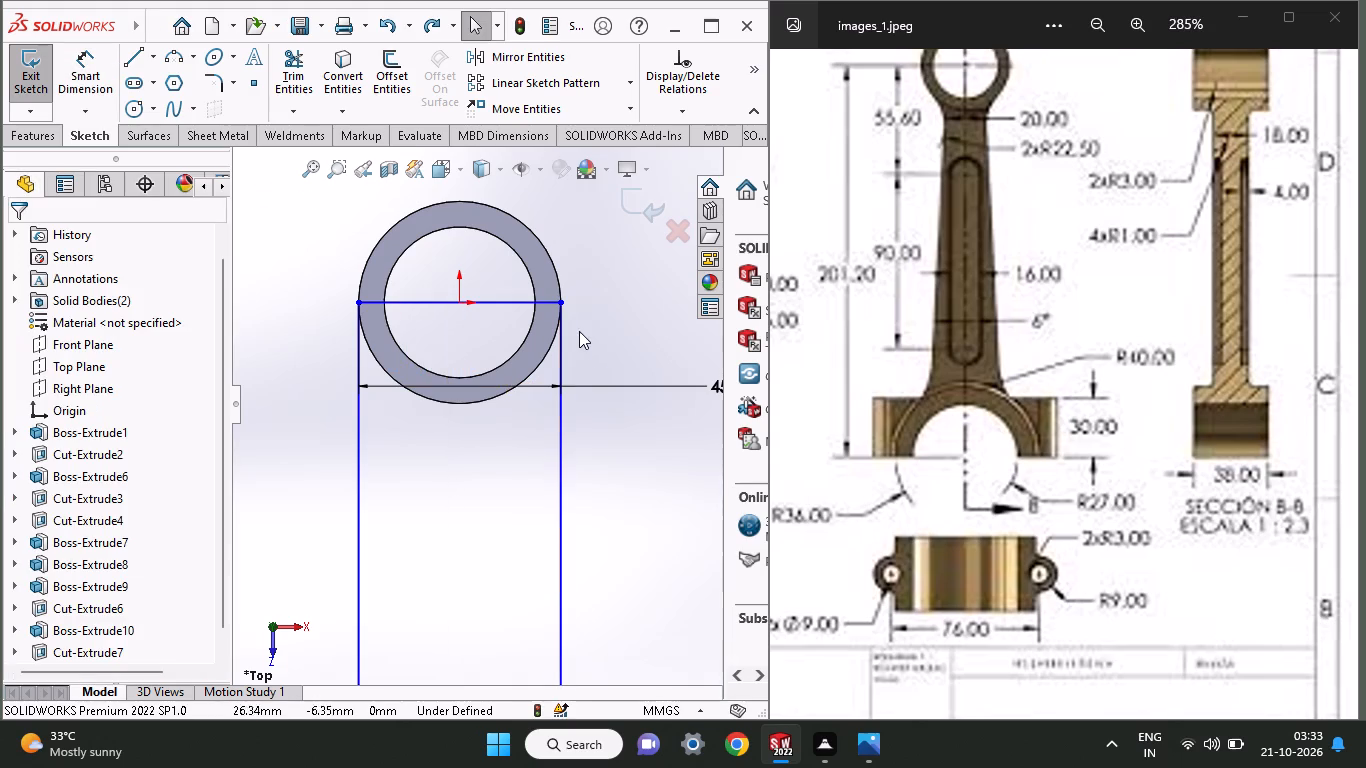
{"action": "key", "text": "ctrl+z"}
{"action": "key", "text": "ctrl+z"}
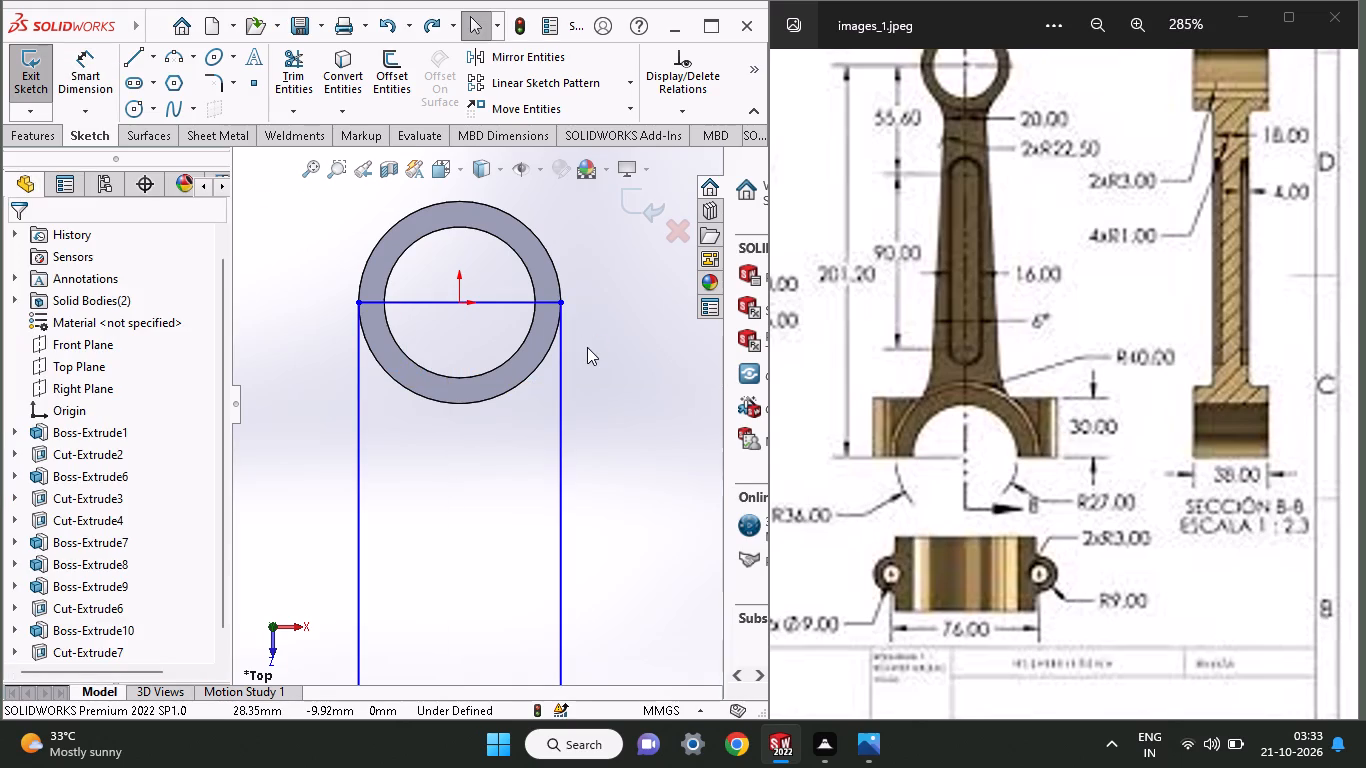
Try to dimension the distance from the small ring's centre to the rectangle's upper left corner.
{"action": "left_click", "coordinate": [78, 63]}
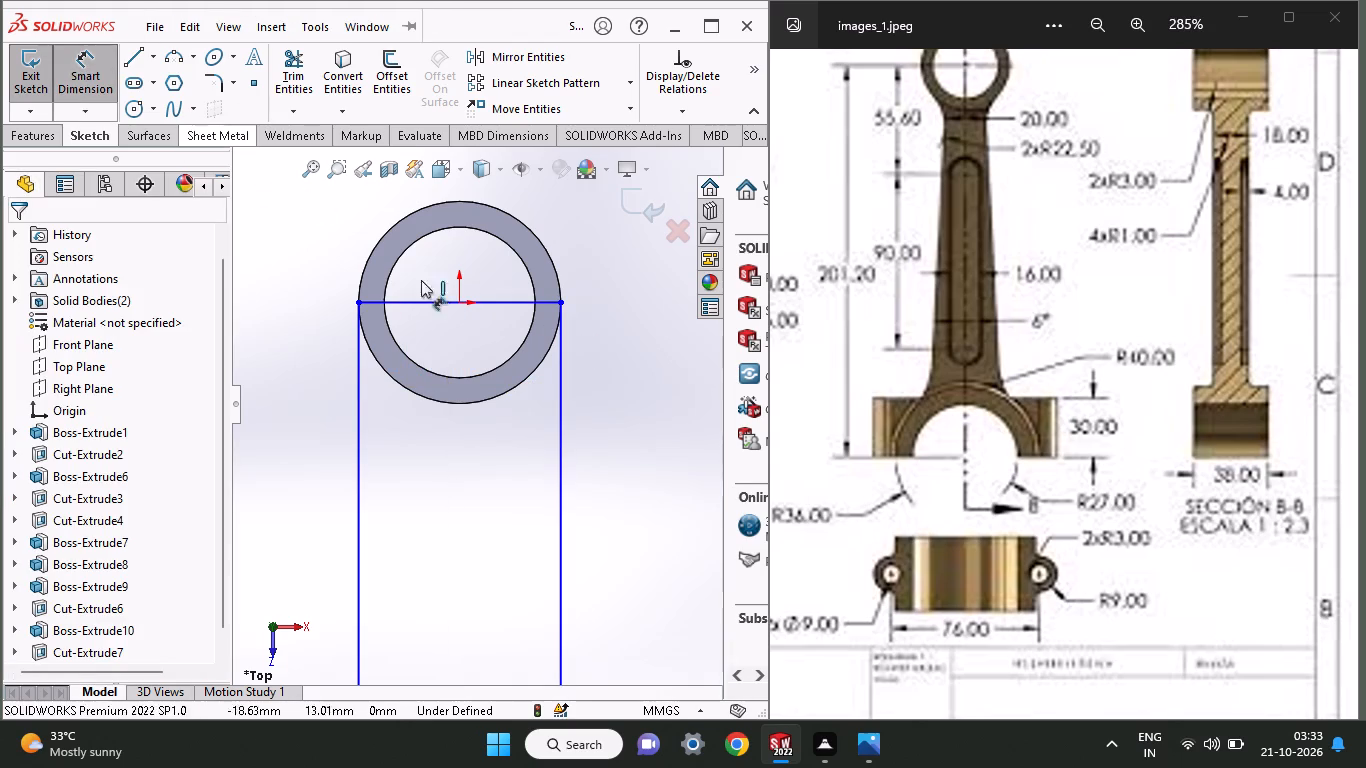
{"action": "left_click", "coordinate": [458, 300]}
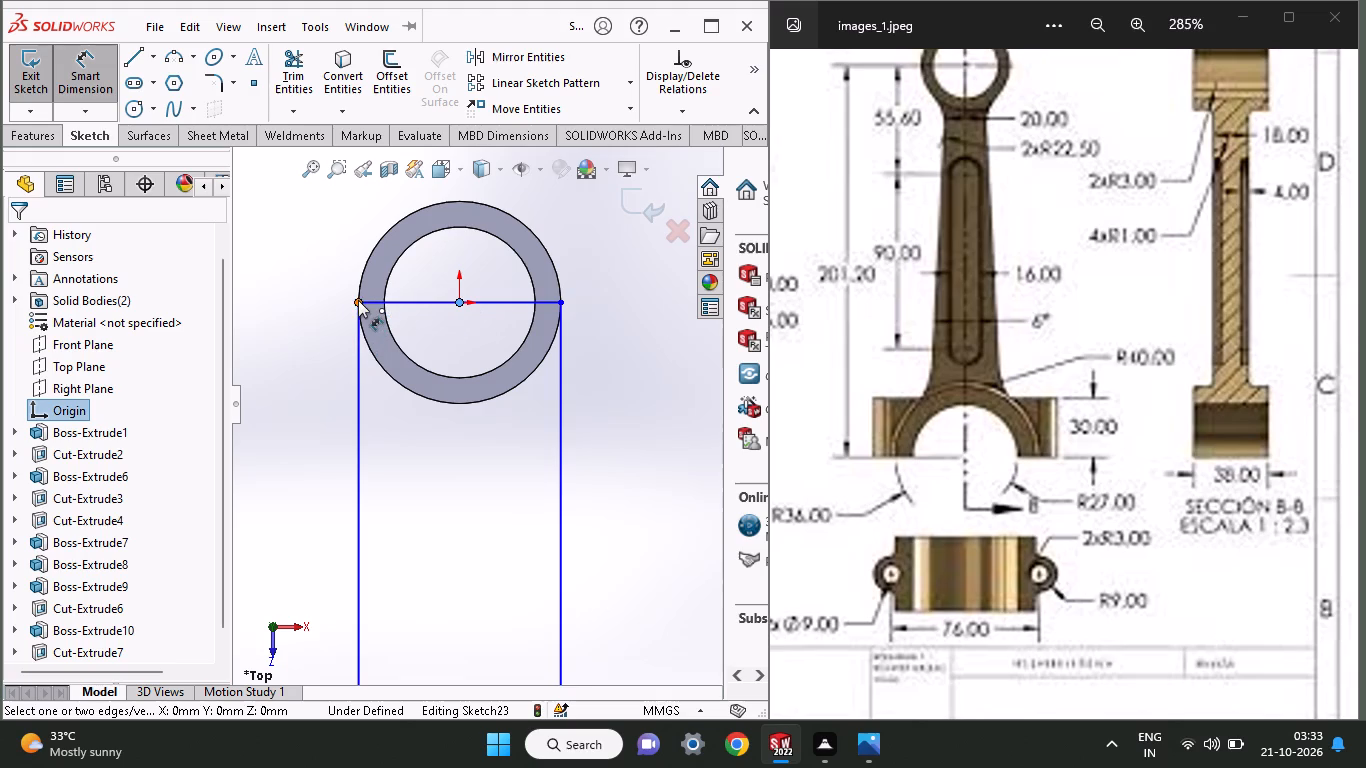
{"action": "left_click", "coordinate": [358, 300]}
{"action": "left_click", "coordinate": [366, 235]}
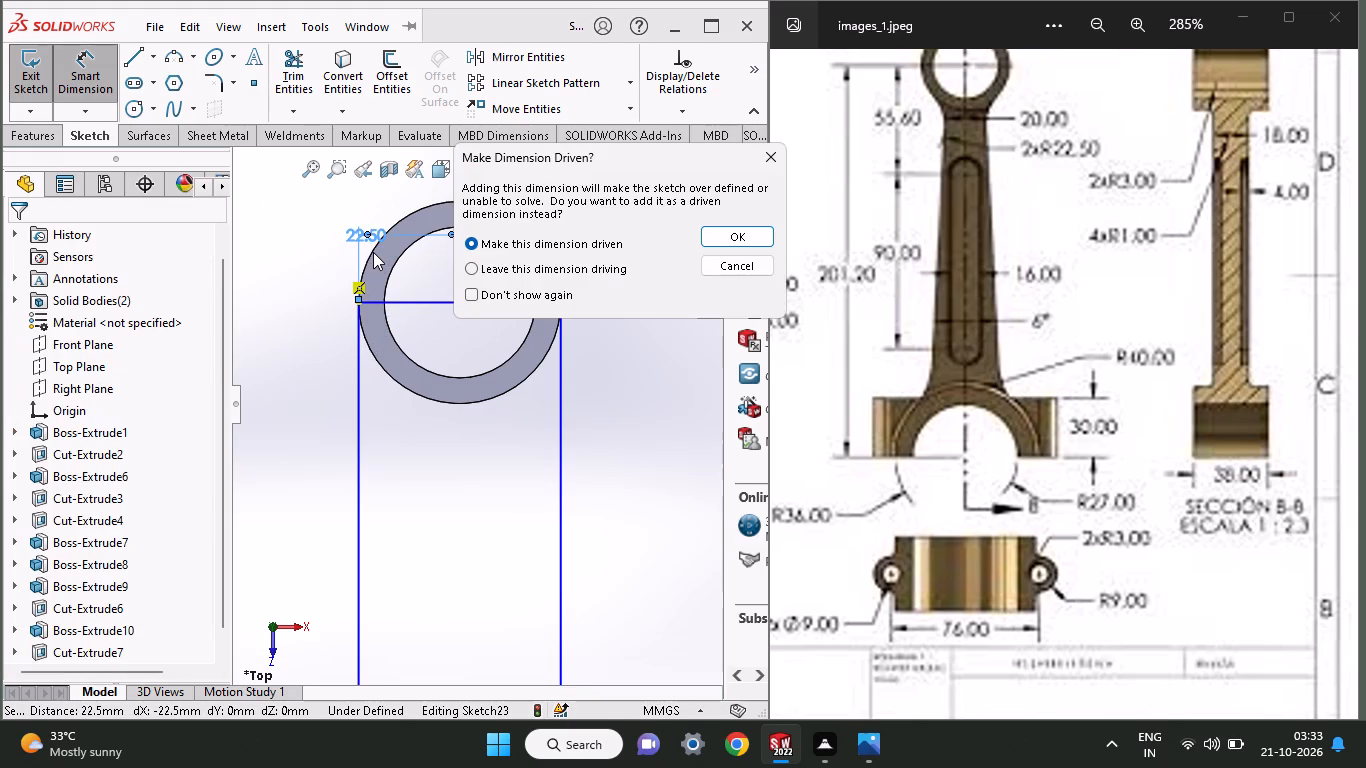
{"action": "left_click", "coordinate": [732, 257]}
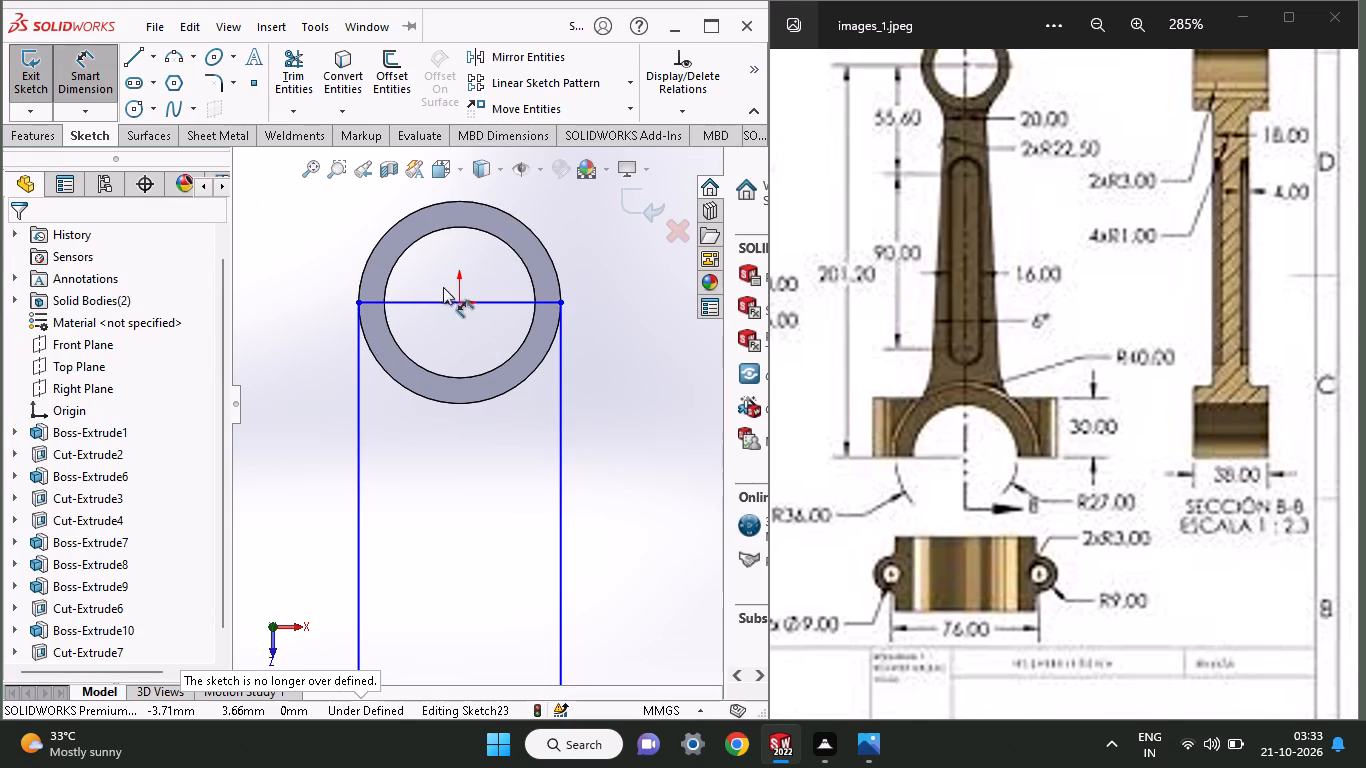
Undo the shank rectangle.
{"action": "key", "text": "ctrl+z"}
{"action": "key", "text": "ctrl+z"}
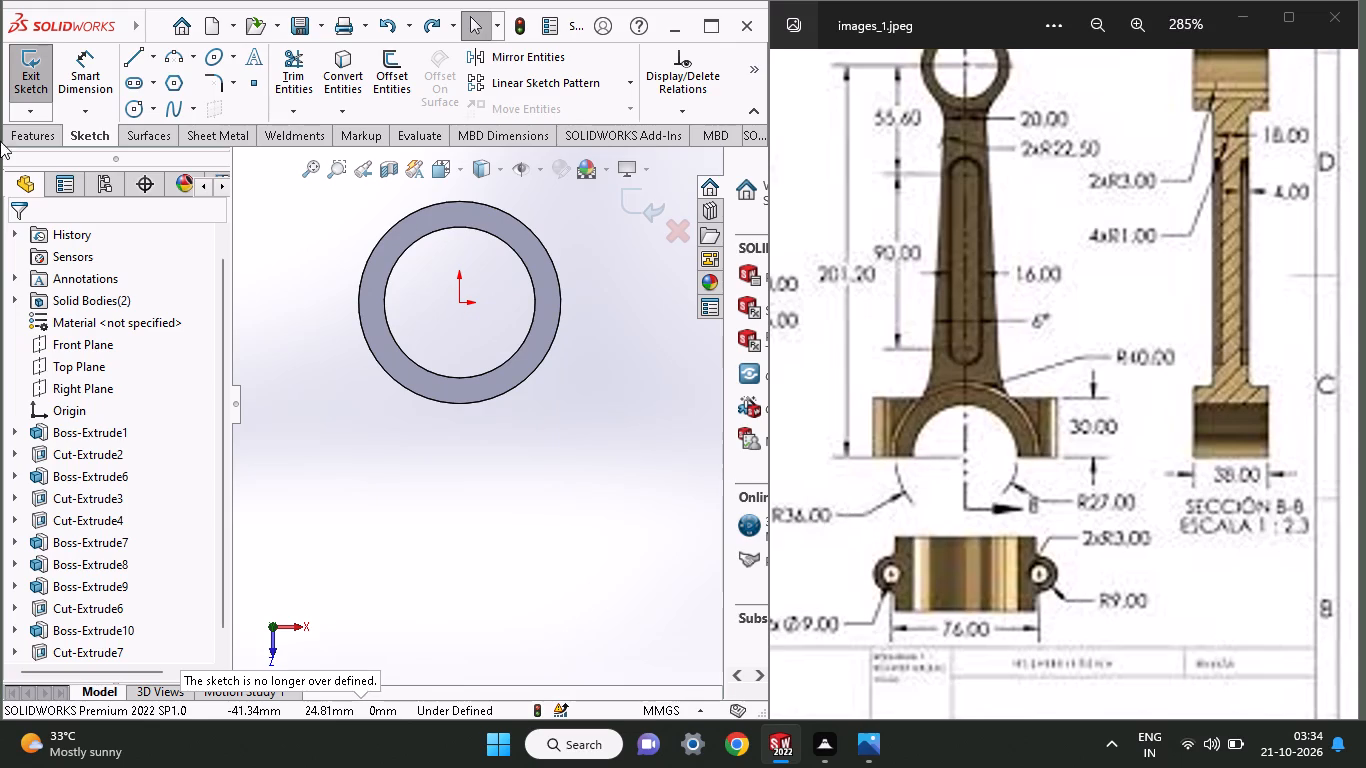
Draw a horizontal line about 36 mm left from the small ring's centre, and a second one back across past the ring's right edge.
{"action": "left_click", "coordinate": [130, 45]}
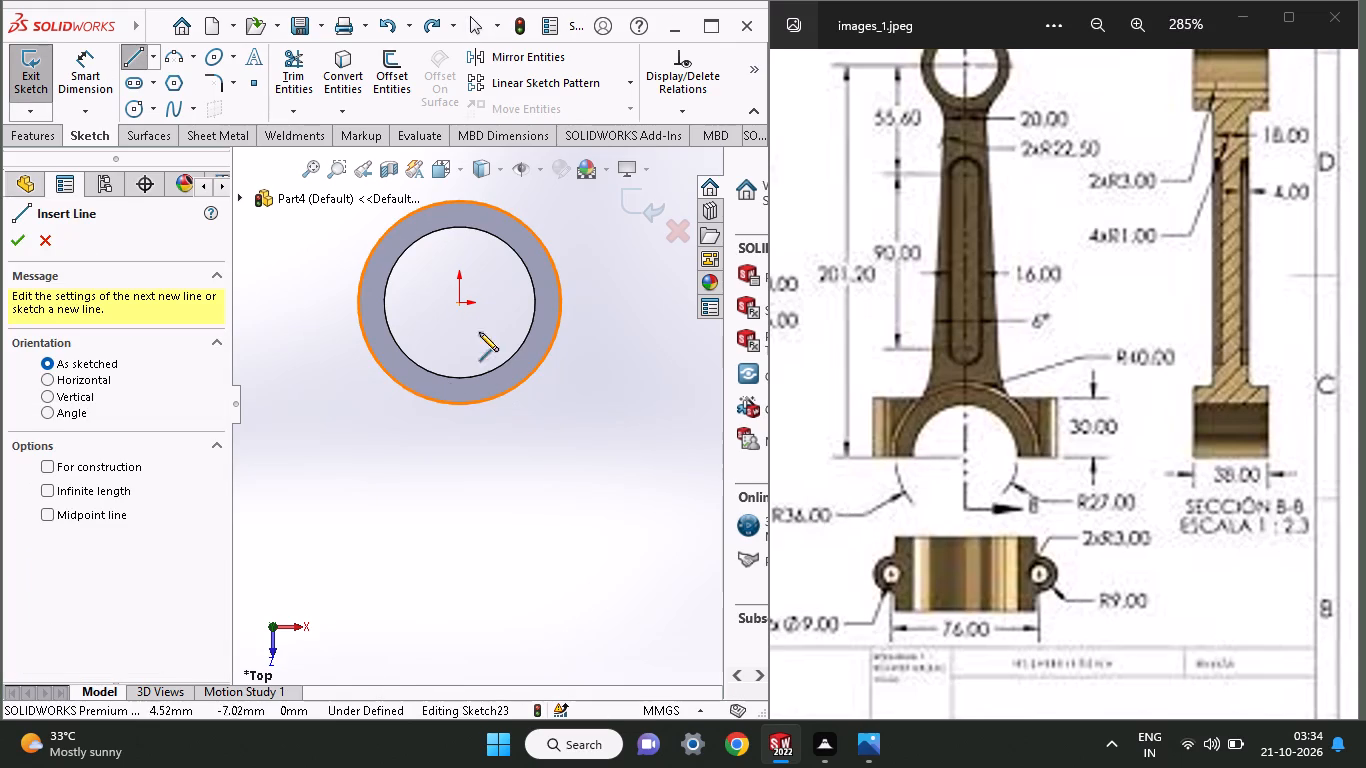
{"action": "left_click", "coordinate": [458, 305]}
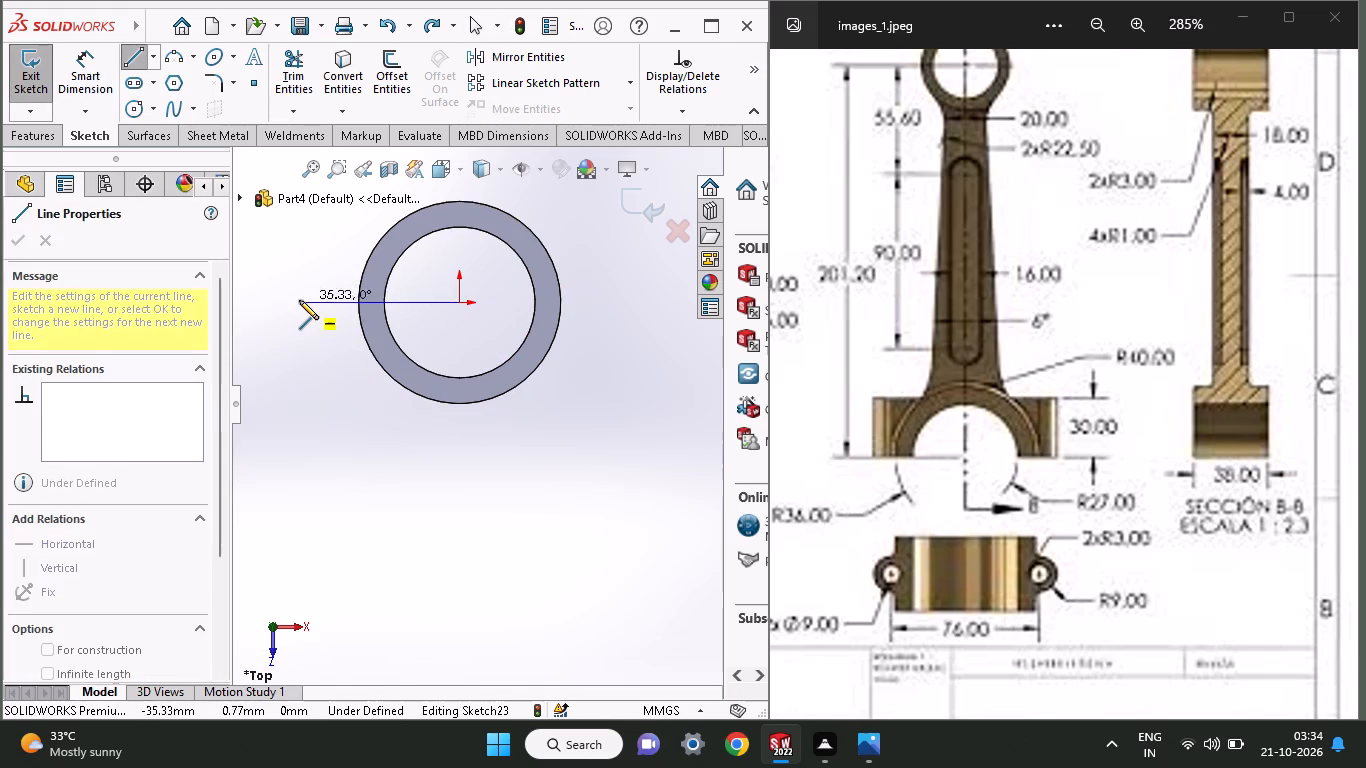
{"action": "left_click", "coordinate": [297, 302]}
{"action": "left_click", "coordinate": [591, 303]}
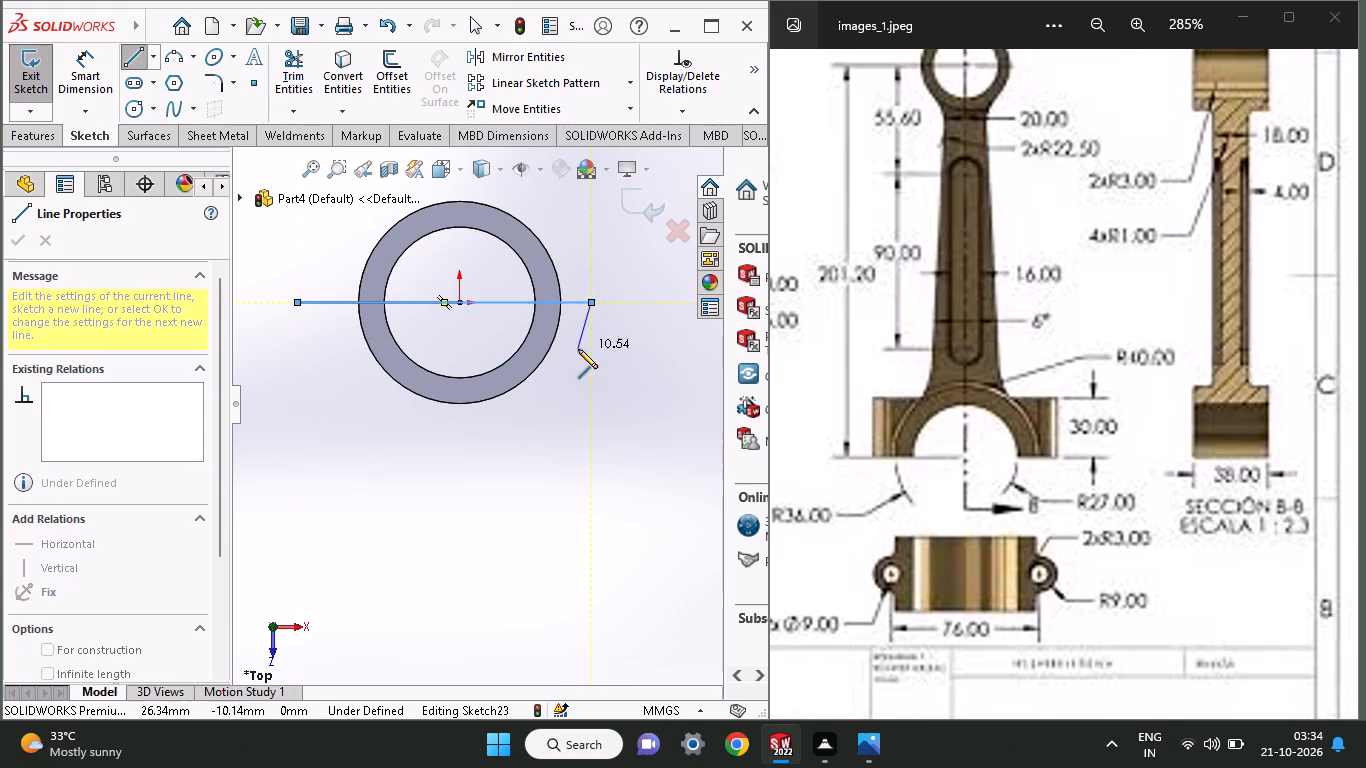
{"action": "right_click", "coordinate": [578, 349]}
{"action": "left_click", "coordinate": [596, 357]}
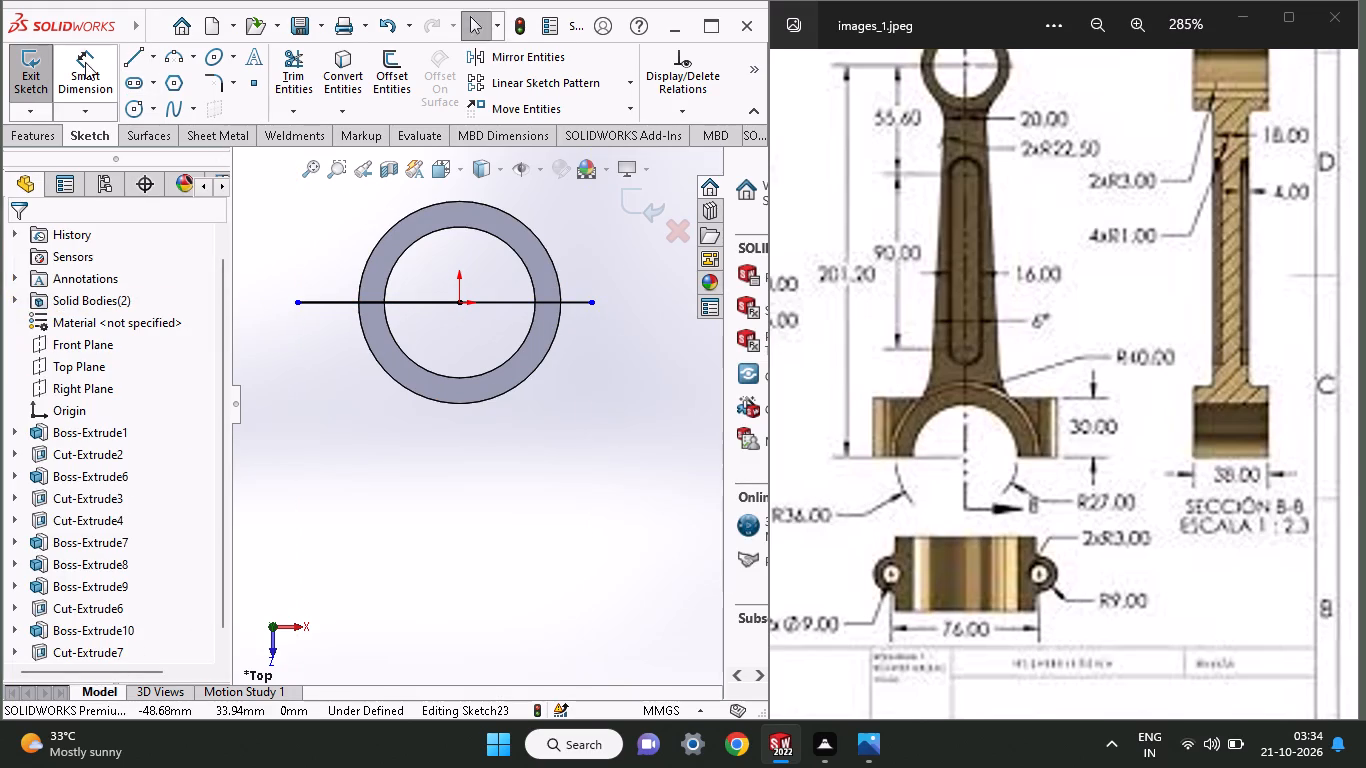
Dimension the horizontal line left of the small ring's centre as 10 mm long.
{"action": "left_click", "coordinate": [85, 62]}
{"action": "left_click", "coordinate": [354, 303]}
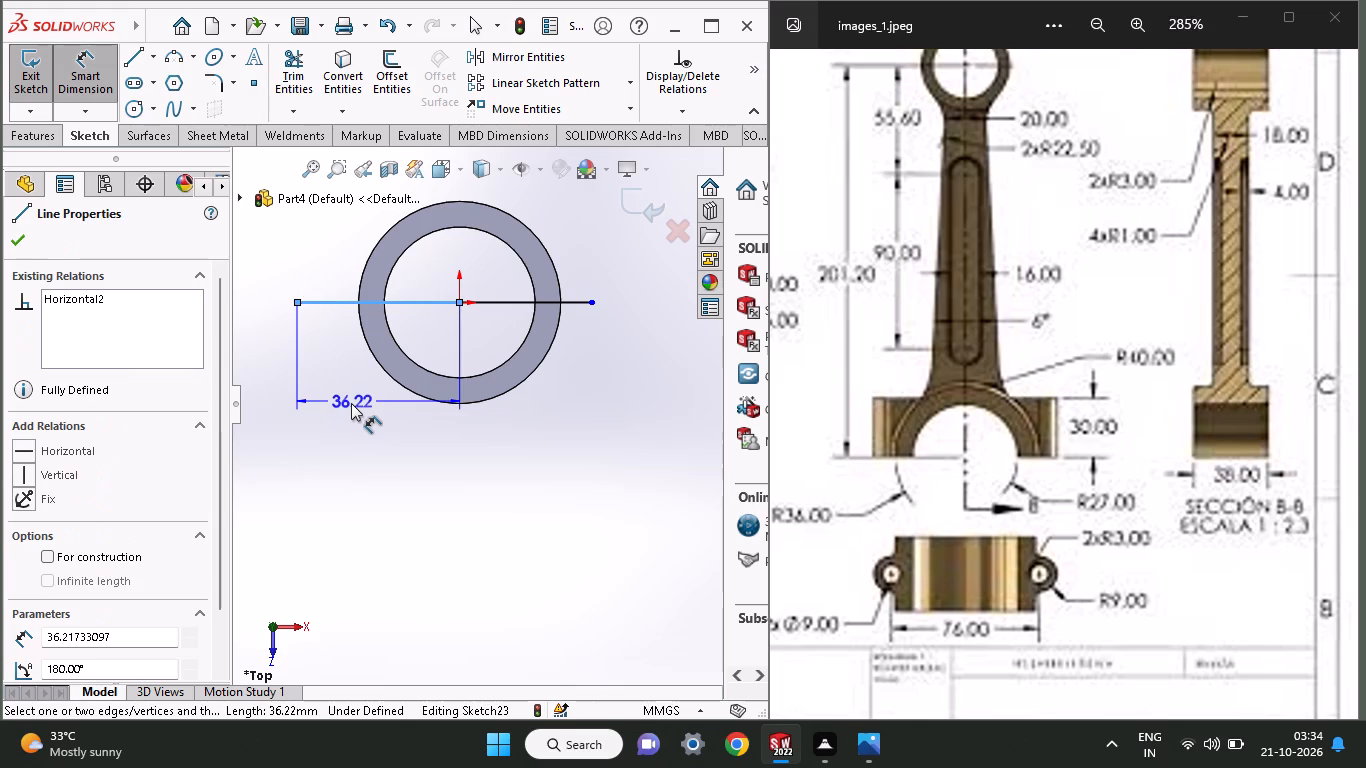
{"action": "left_click", "coordinate": [351, 403]}
{"action": "type", "text": "10"}
{"action": "key", "text": "Return"}
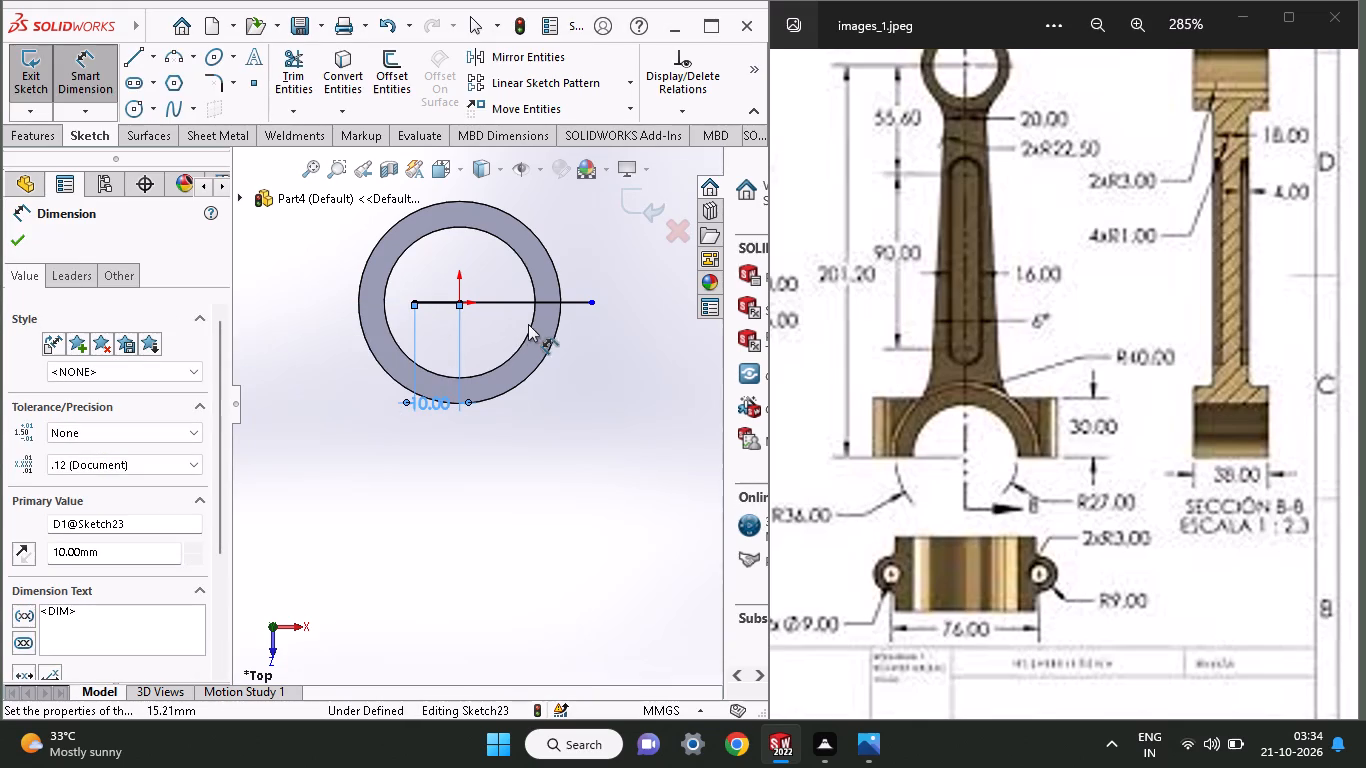
Dimension the full horizontal line through the small ring's centre as 20 mm long.
{"action": "left_click", "coordinate": [553, 304]}
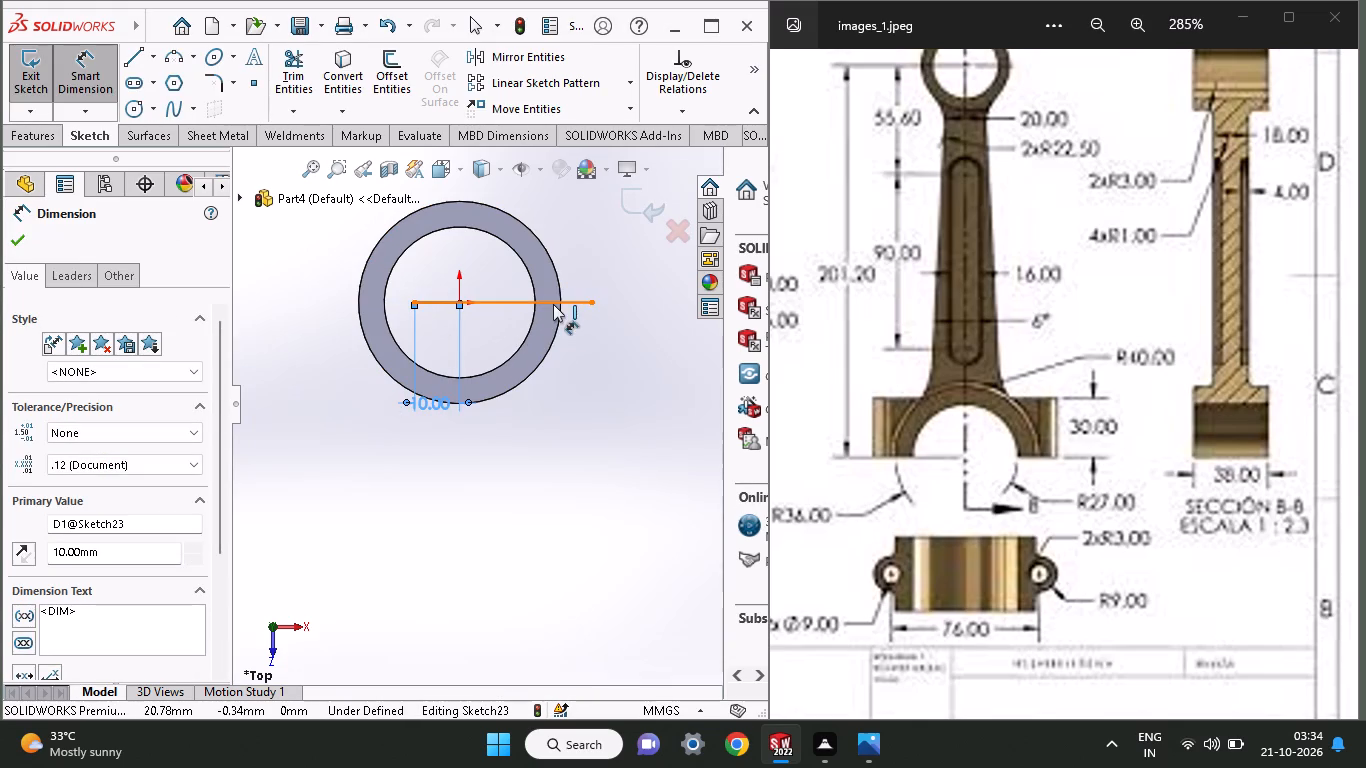
{"action": "left_click", "coordinate": [560, 419]}
{"action": "type", "text": "20"}
{"action": "key", "text": "Return"}
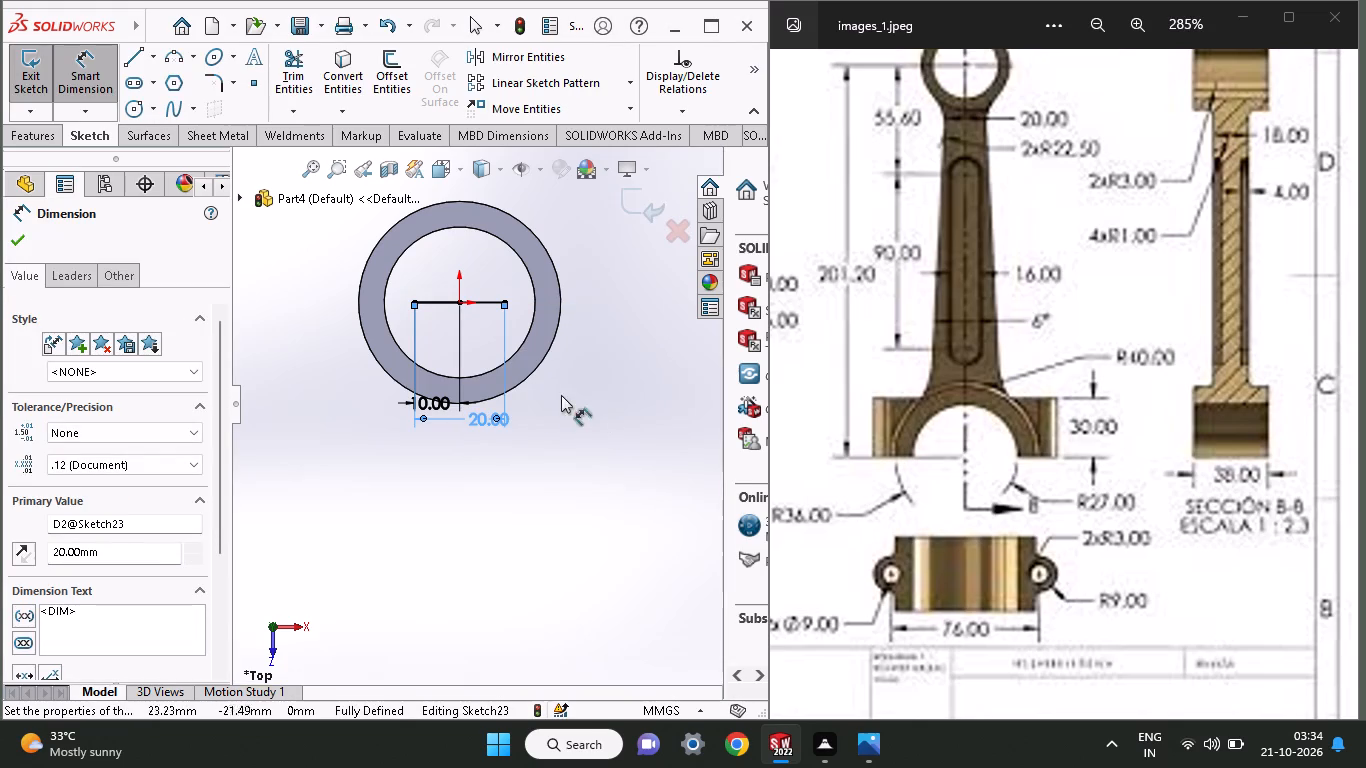
Draw a horizontal line about 22 mm right from the big end's centre, and a second one back about 39 mm past the centre.
{"action": "left_click", "coordinate": [23, 247]}
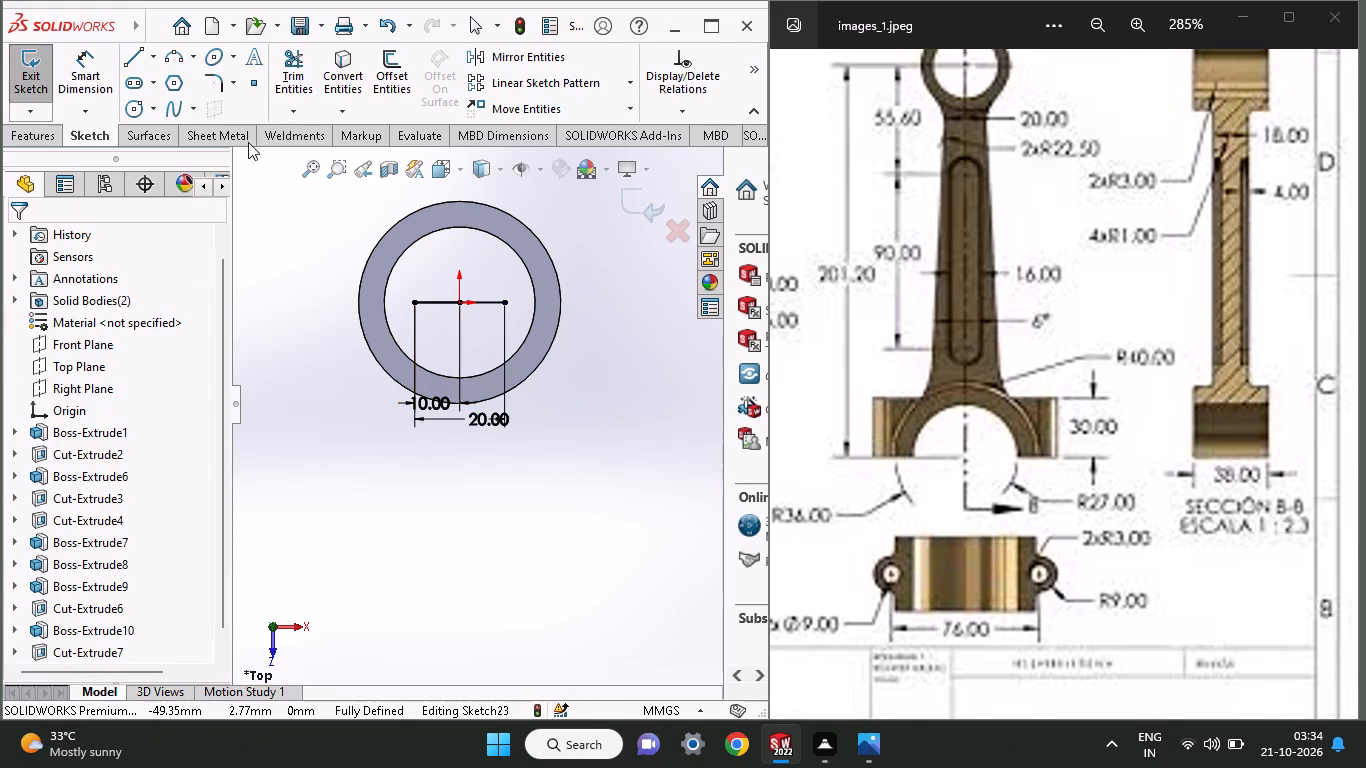
{"action": "left_click", "coordinate": [123, 57]}
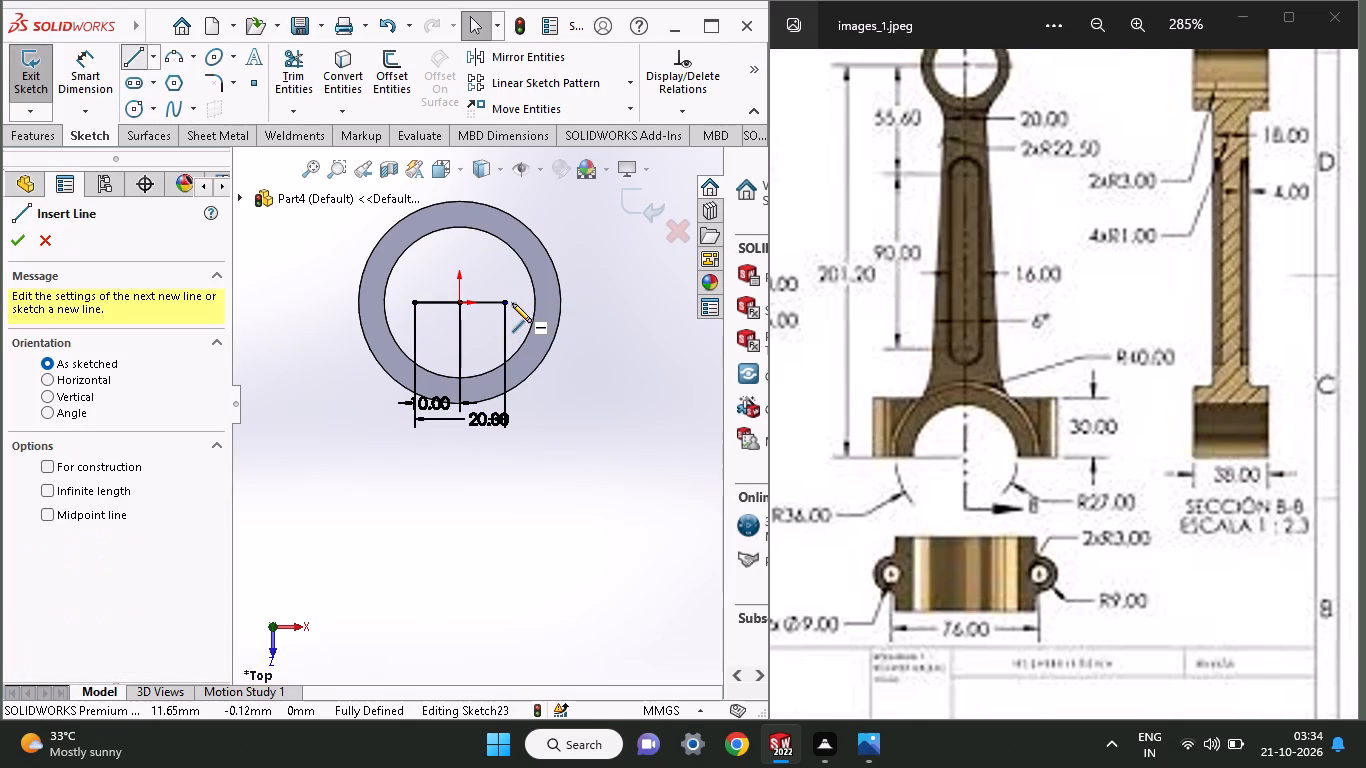
{"action": "scroll", "coordinate": [501, 573], "scroll_direction": "up", "scroll_amount": 7, "text": "ctrl"}
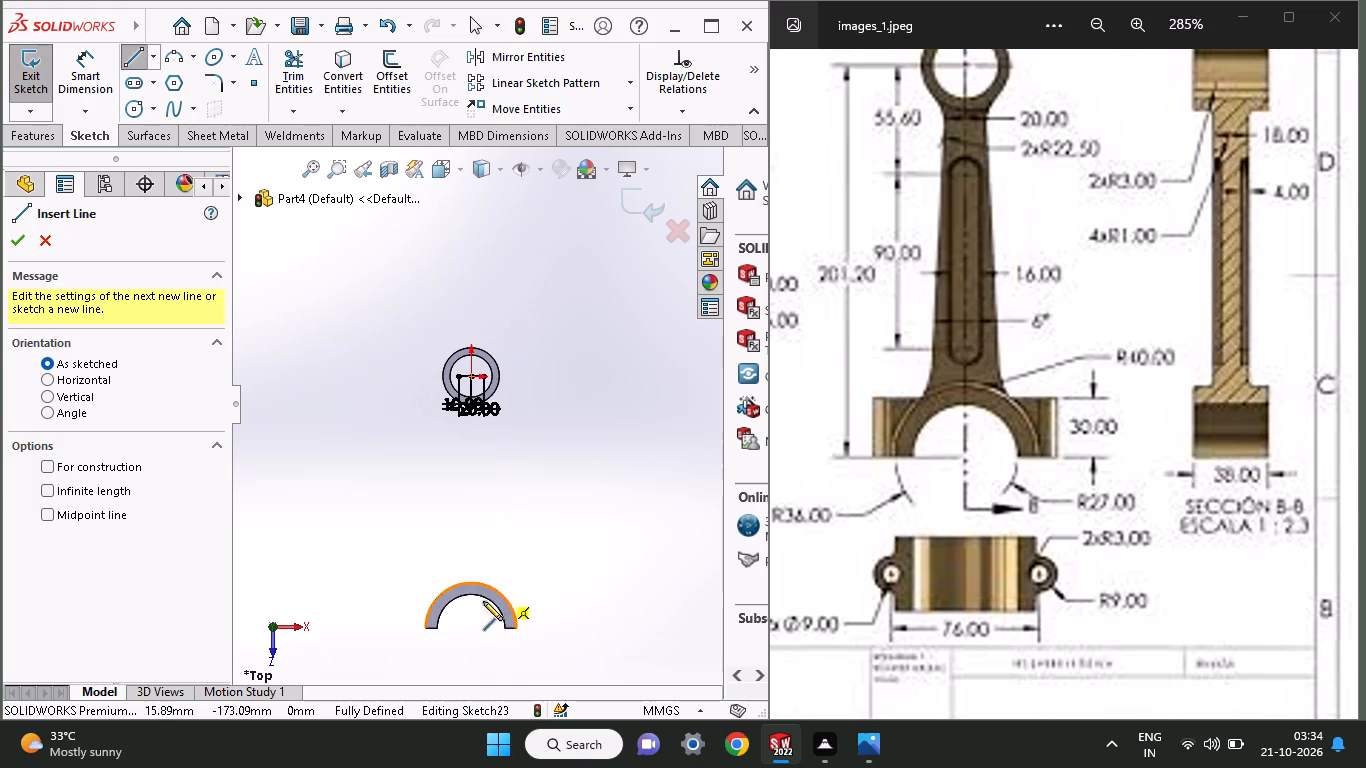
{"action": "scroll", "coordinate": [458, 630], "scroll_direction": "down", "scroll_amount": 4, "text": "ctrl"}
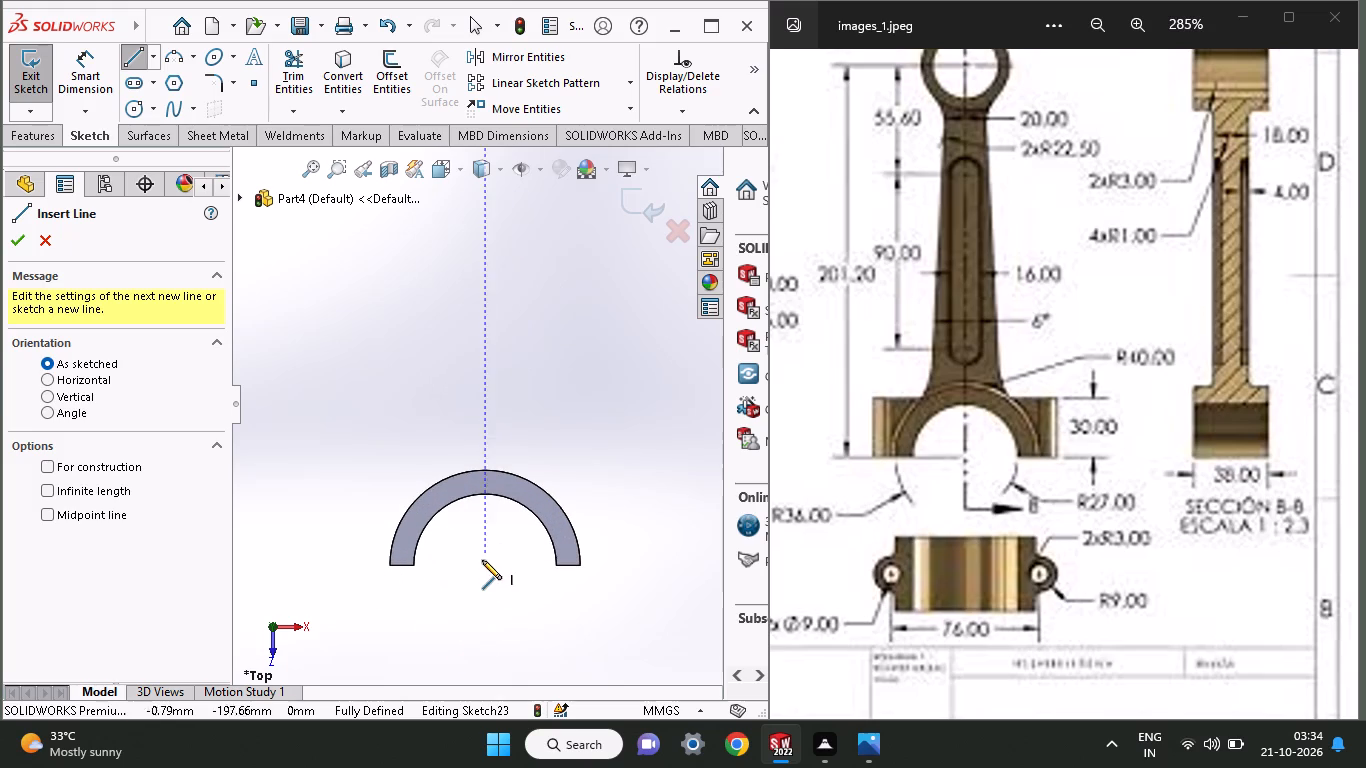
{"action": "left_click", "coordinate": [482, 566]}
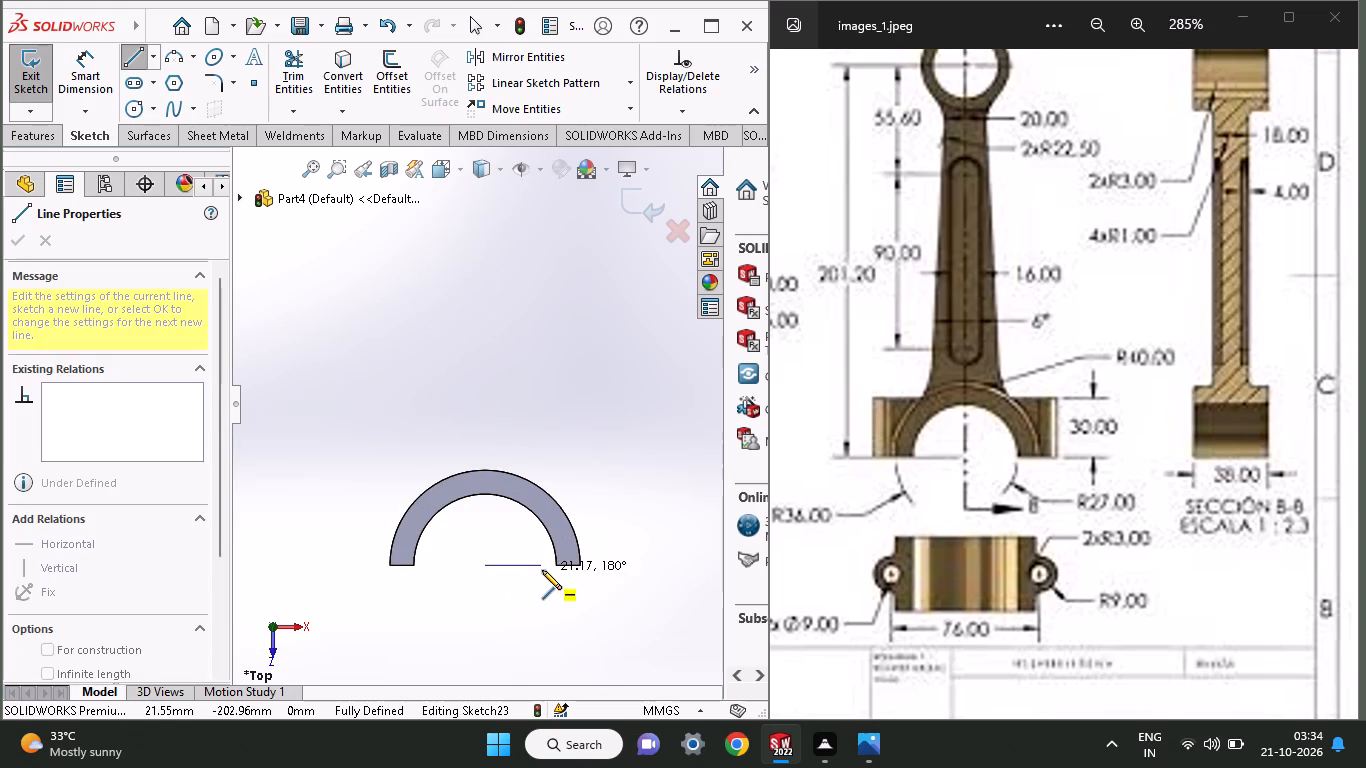
{"action": "left_click", "coordinate": [542, 570]}
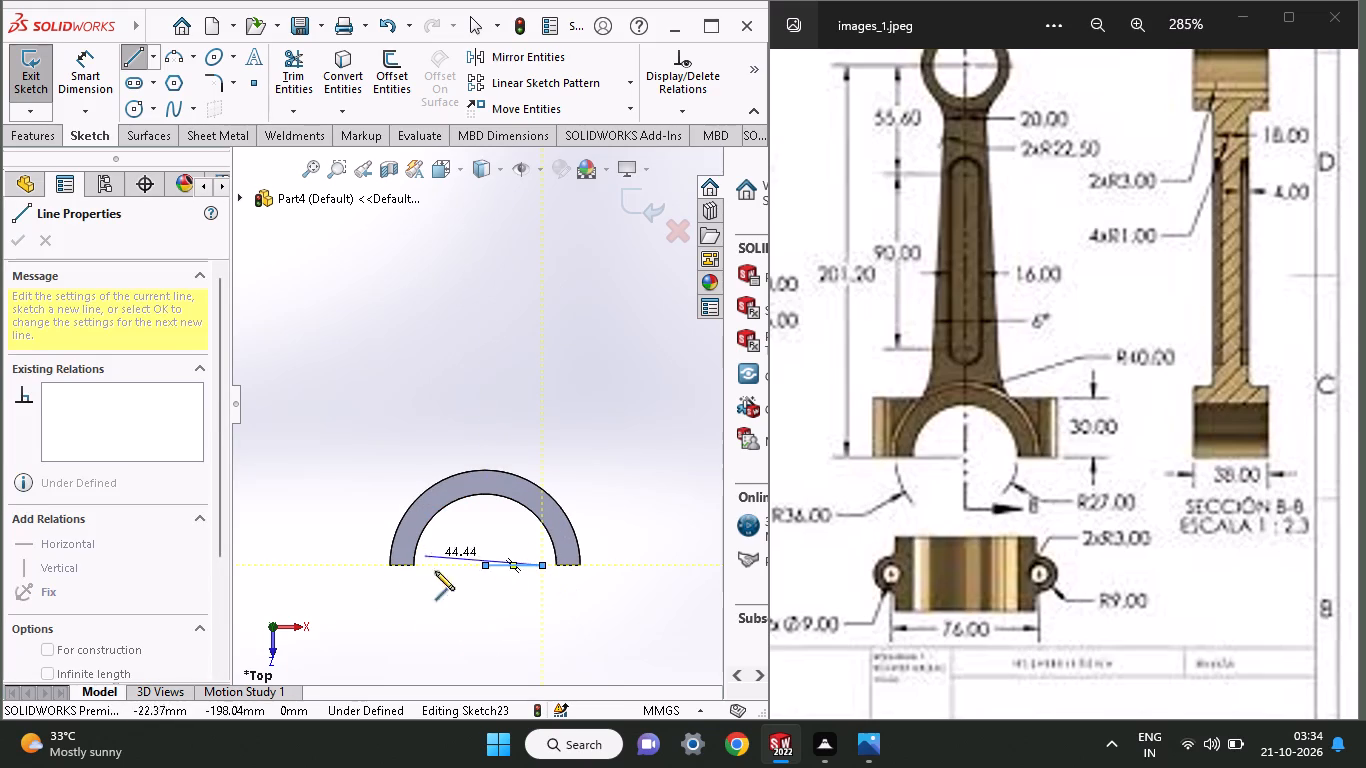
{"action": "left_click", "coordinate": [439, 567]}
{"action": "right_click", "coordinate": [486, 424]}
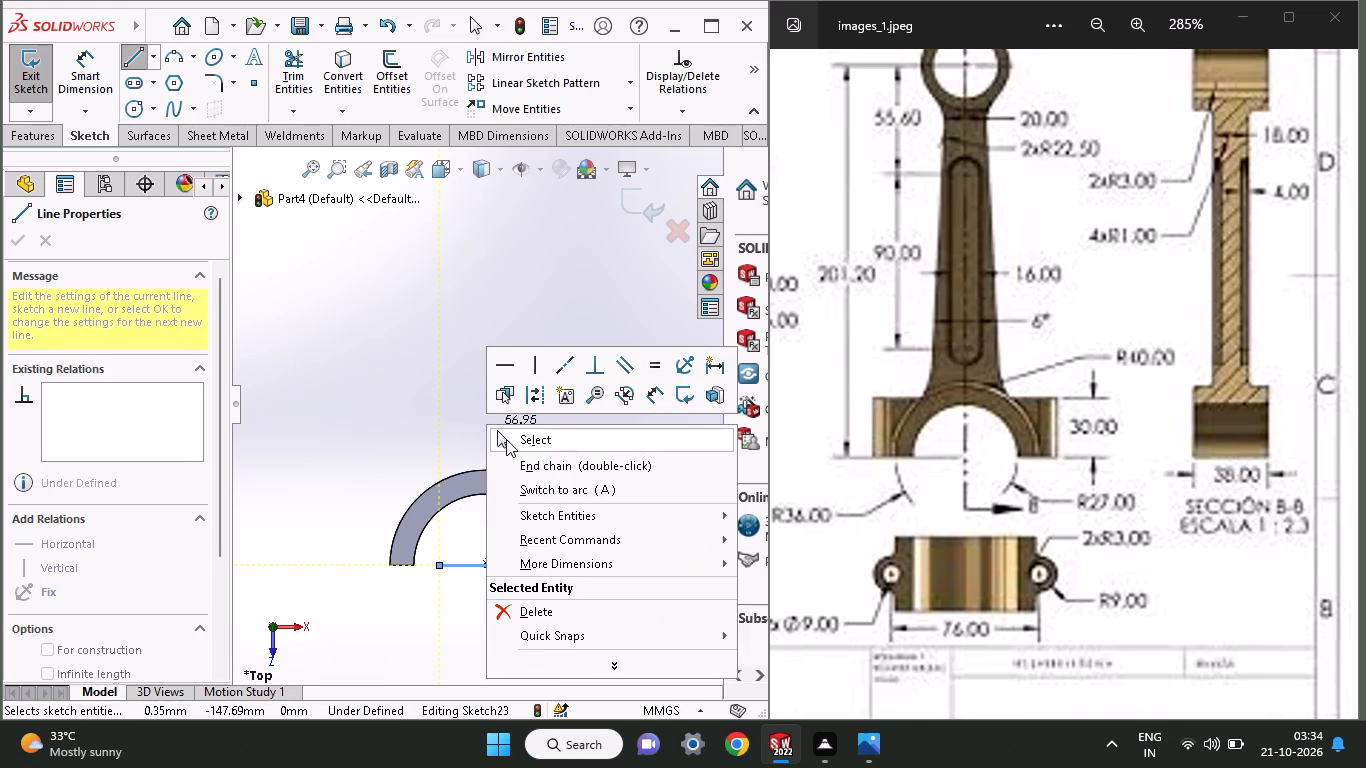
{"action": "left_click", "coordinate": [506, 439]}
Dimension the horizontal line right of the big end's centre as 16 mm long.
{"action": "left_click", "coordinate": [83, 81]}
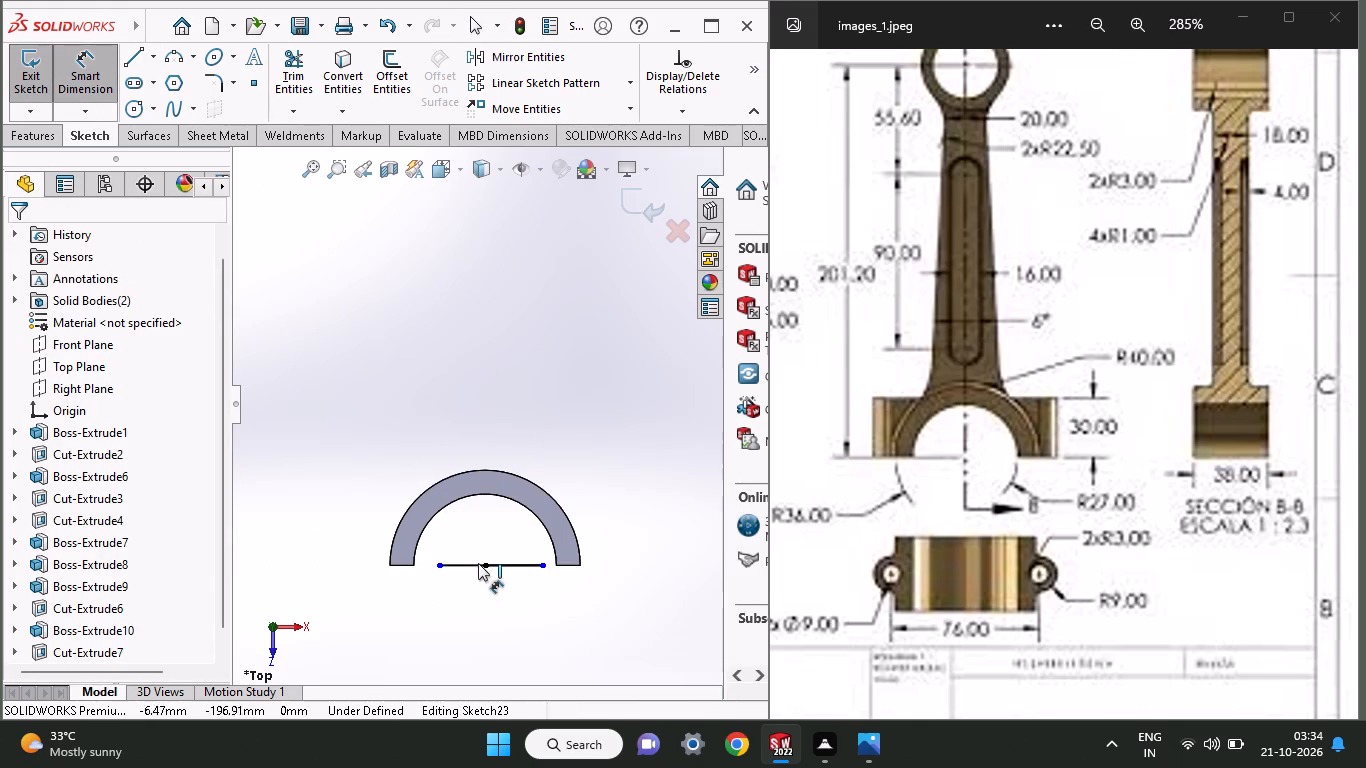
{"action": "left_click", "coordinate": [483, 565]}
{"action": "left_click", "coordinate": [544, 565]}
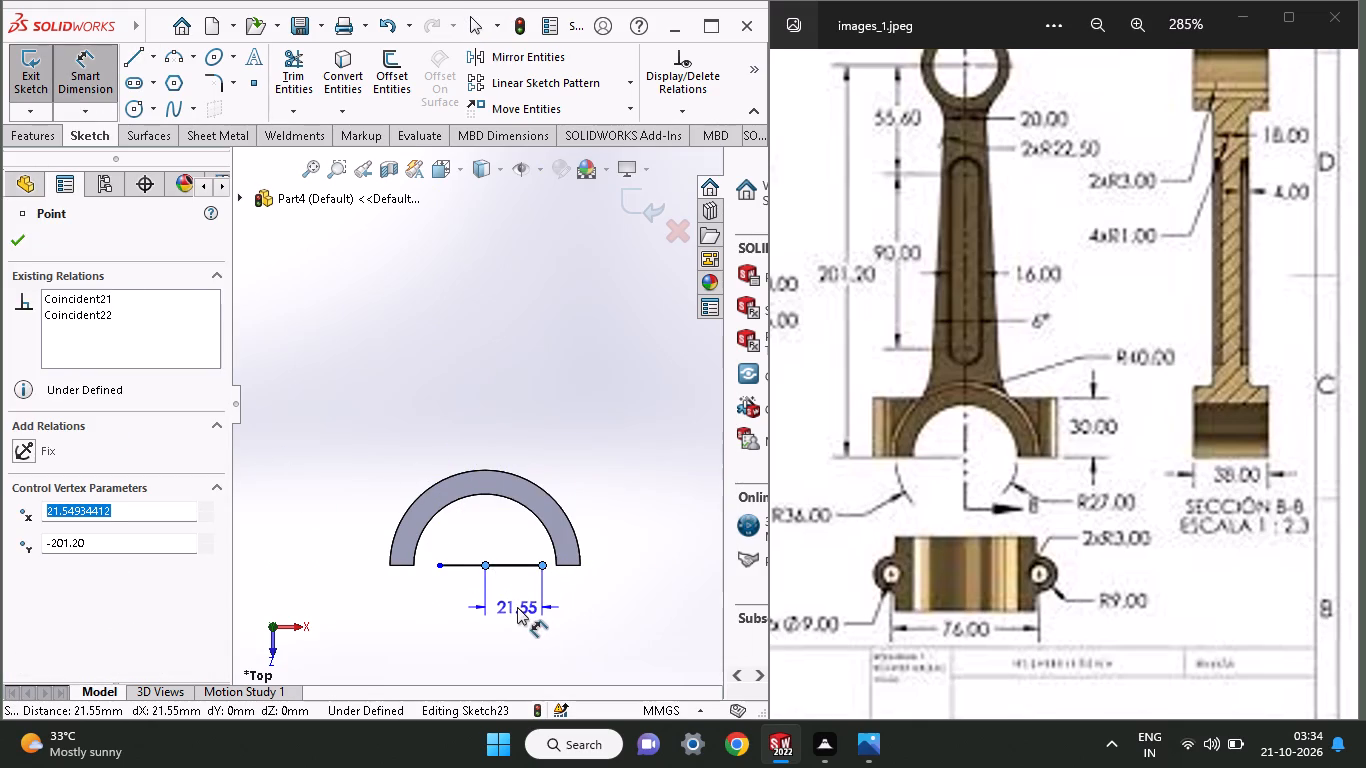
{"action": "left_click", "coordinate": [517, 607]}
{"action": "key", "text": "1"}
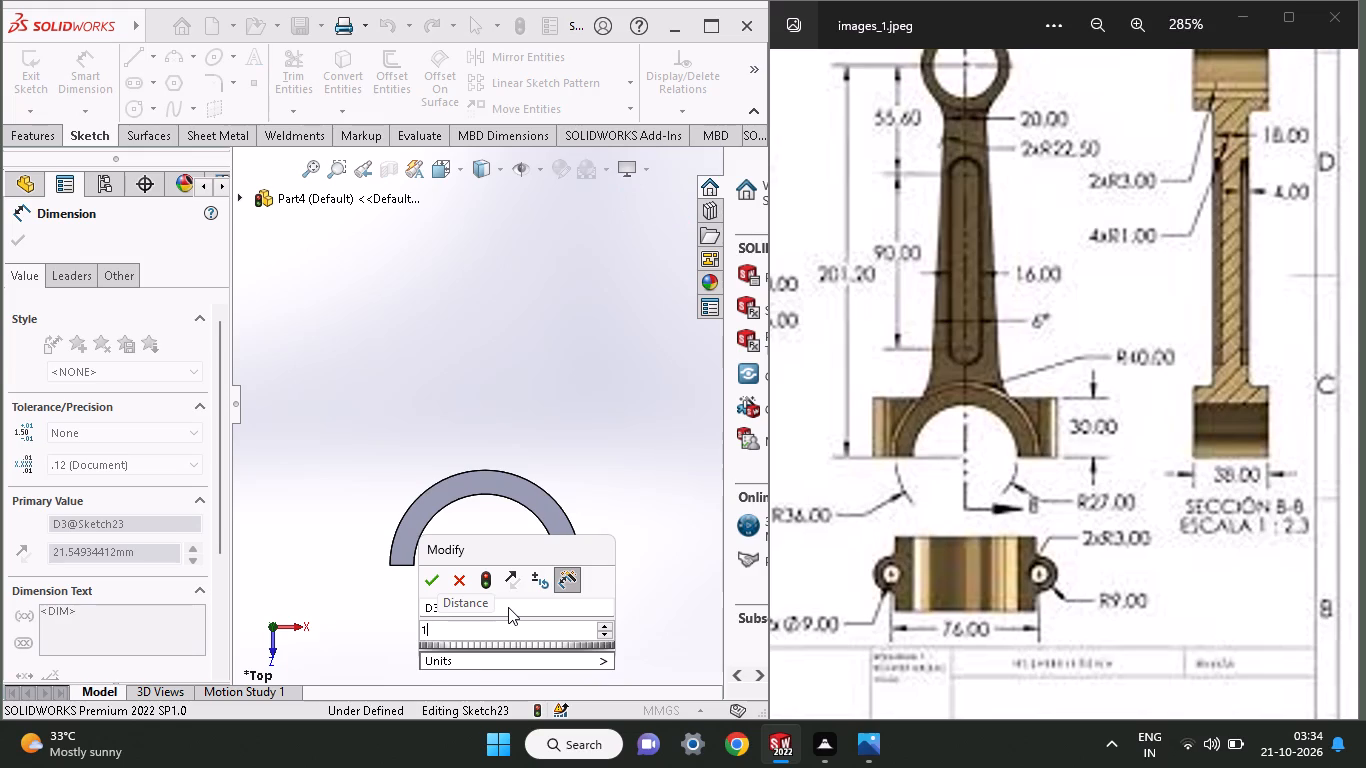
{"action": "key", "text": "BackSpace"}
{"action": "type", "text": "16"}
{"action": "key", "text": "Return"}
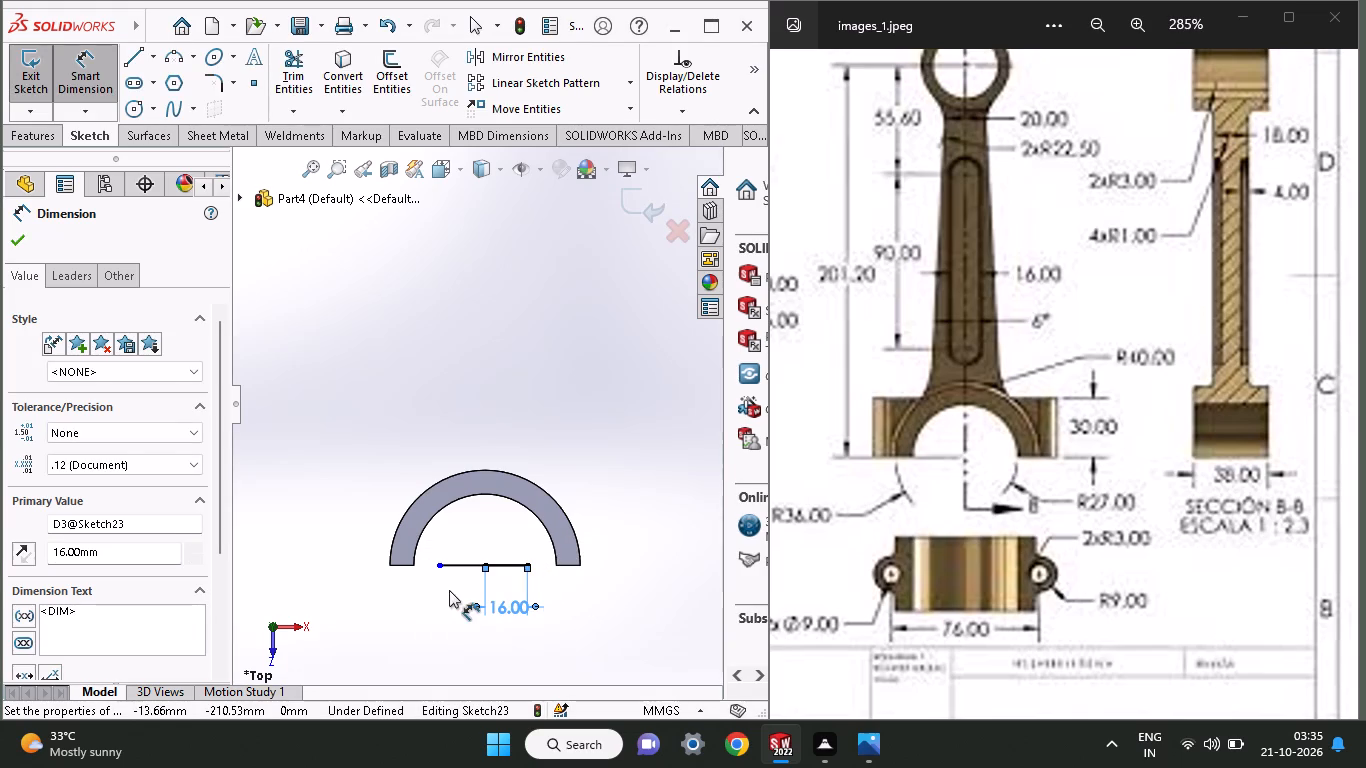
Dimension the full horizontal line through the big end's centre as 32 mm long.
{"action": "left_click", "coordinate": [464, 568]}
{"action": "left_click", "coordinate": [427, 604]}
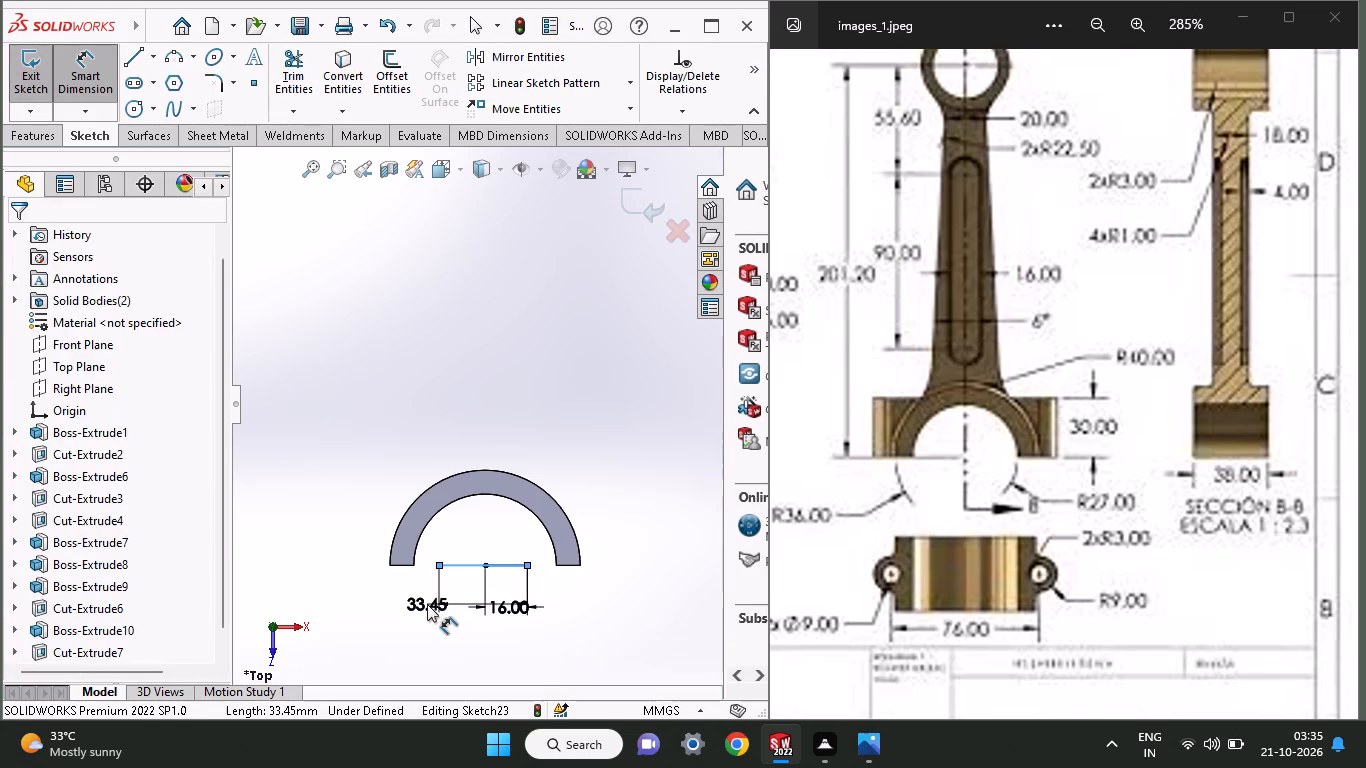
{"action": "type", "text": "32"}
{"action": "key", "text": "Return"}
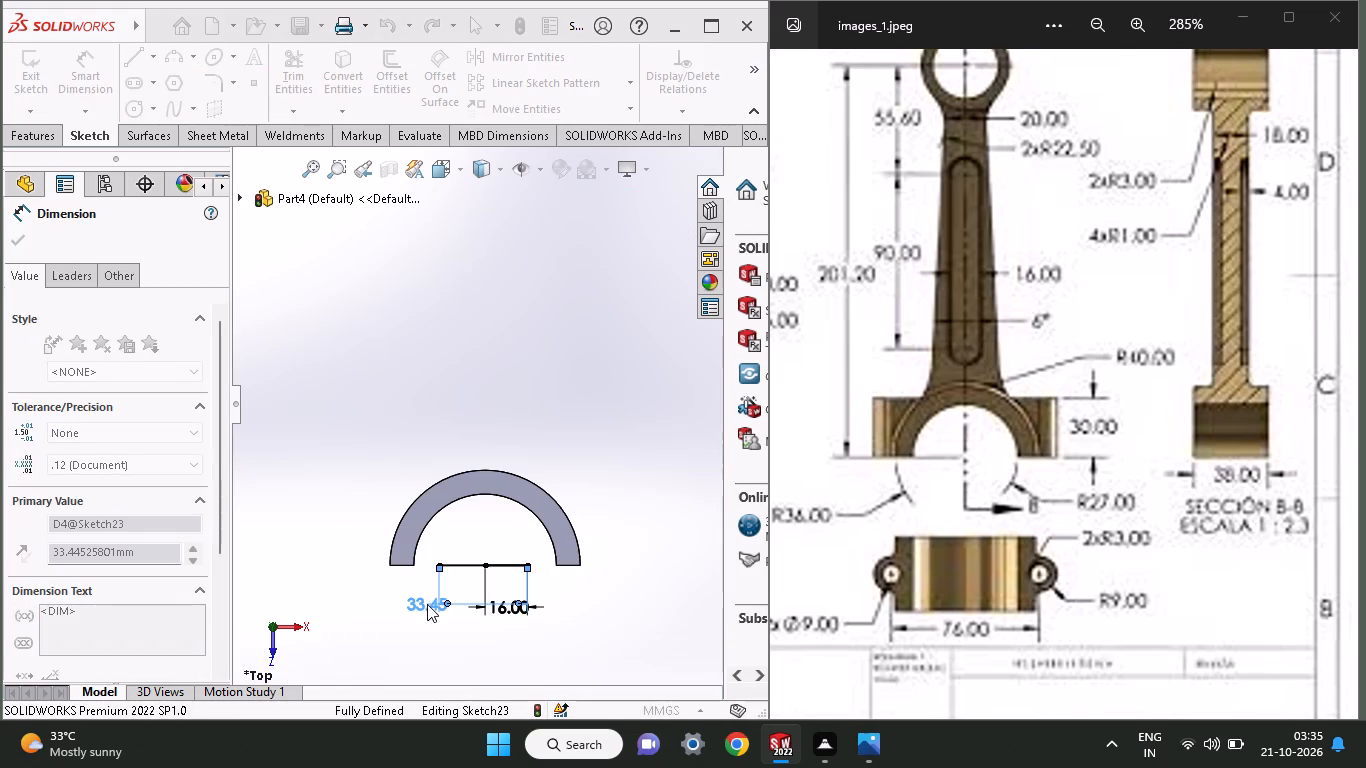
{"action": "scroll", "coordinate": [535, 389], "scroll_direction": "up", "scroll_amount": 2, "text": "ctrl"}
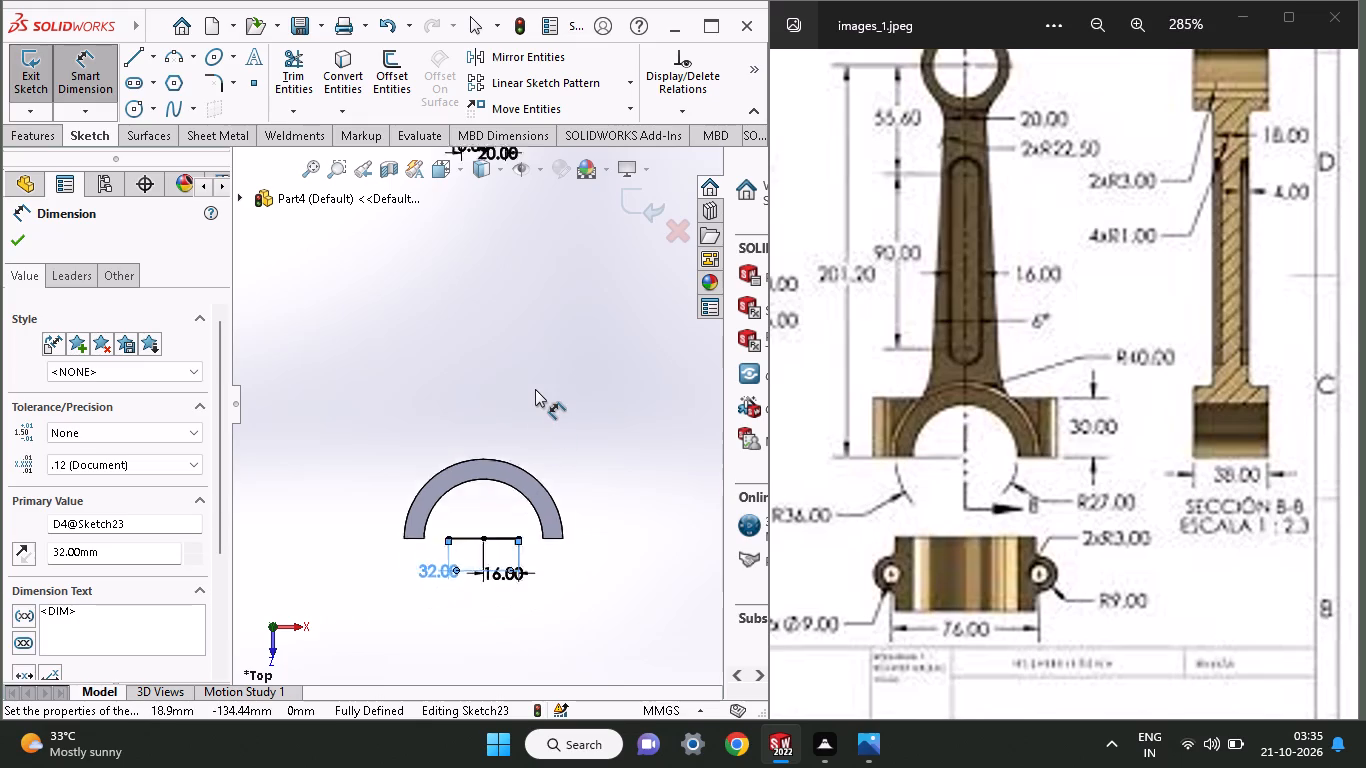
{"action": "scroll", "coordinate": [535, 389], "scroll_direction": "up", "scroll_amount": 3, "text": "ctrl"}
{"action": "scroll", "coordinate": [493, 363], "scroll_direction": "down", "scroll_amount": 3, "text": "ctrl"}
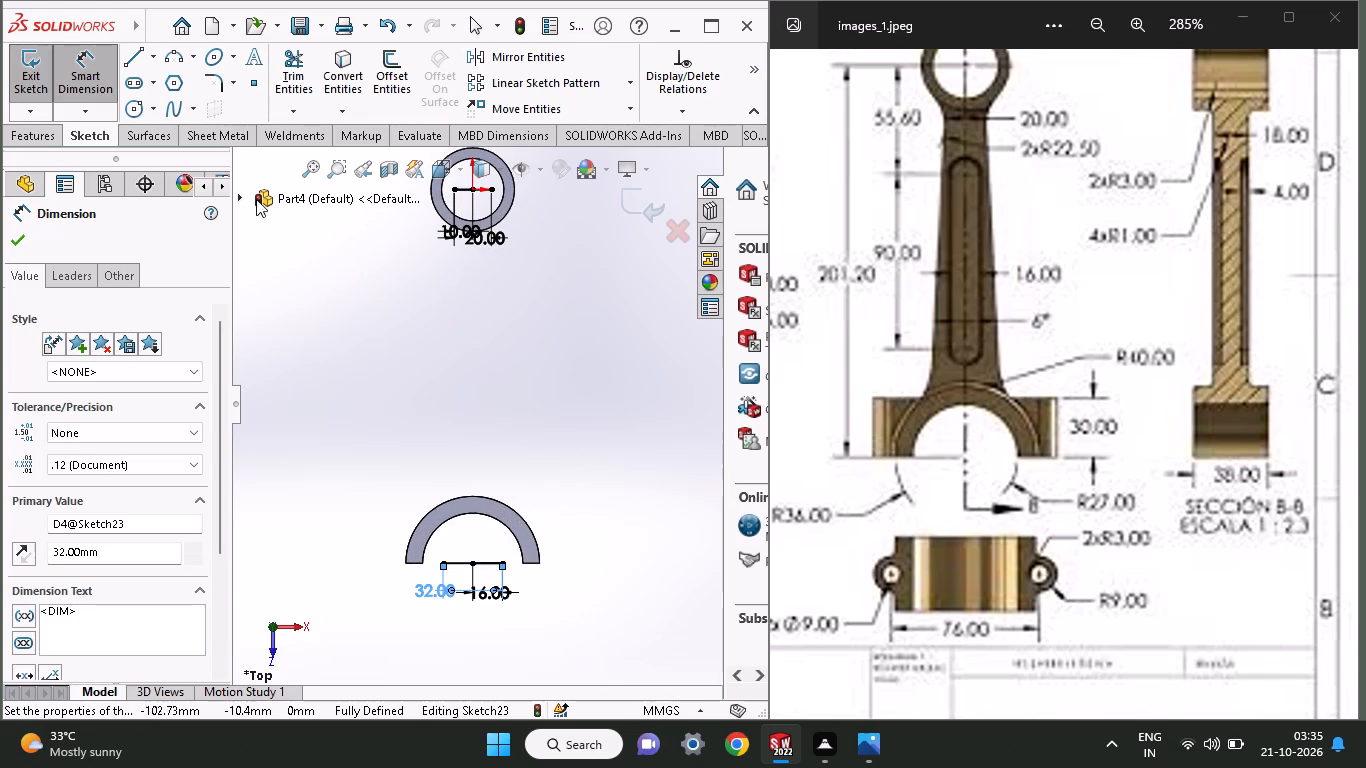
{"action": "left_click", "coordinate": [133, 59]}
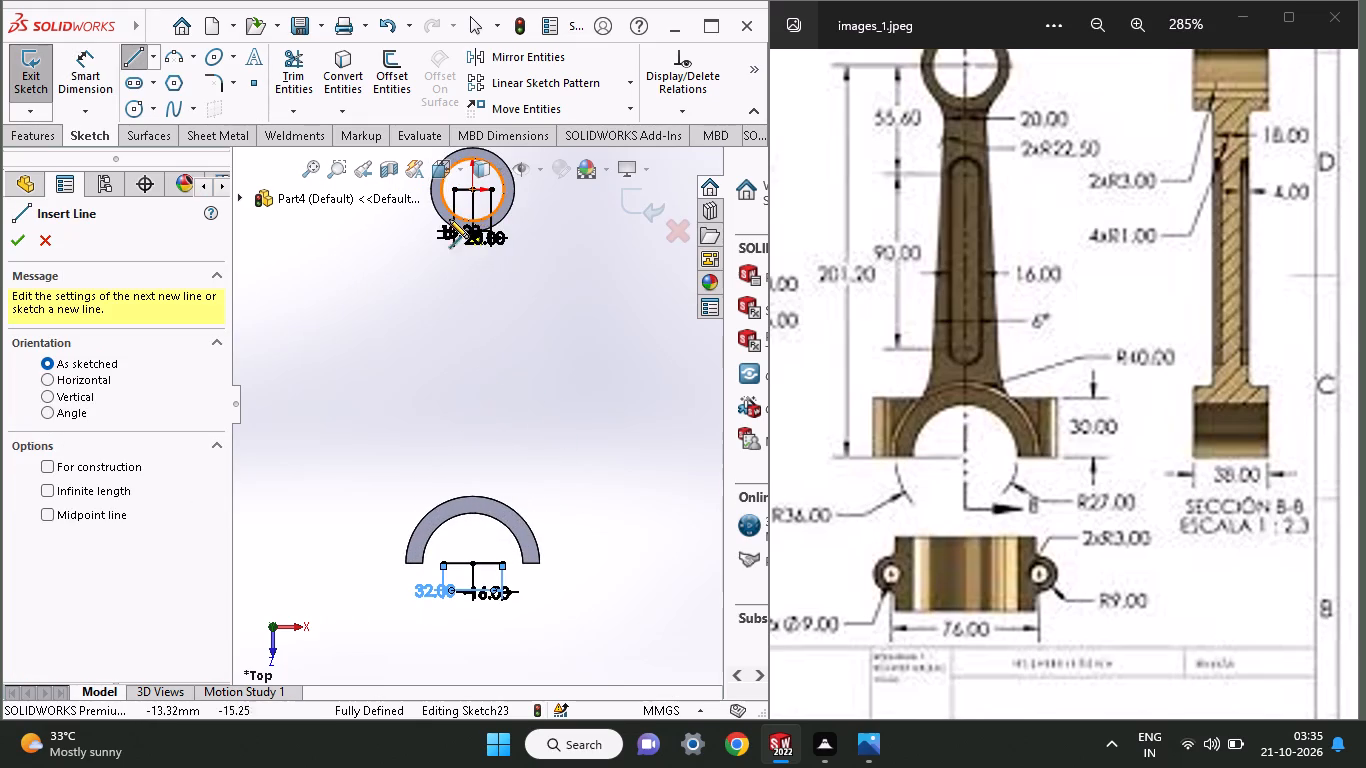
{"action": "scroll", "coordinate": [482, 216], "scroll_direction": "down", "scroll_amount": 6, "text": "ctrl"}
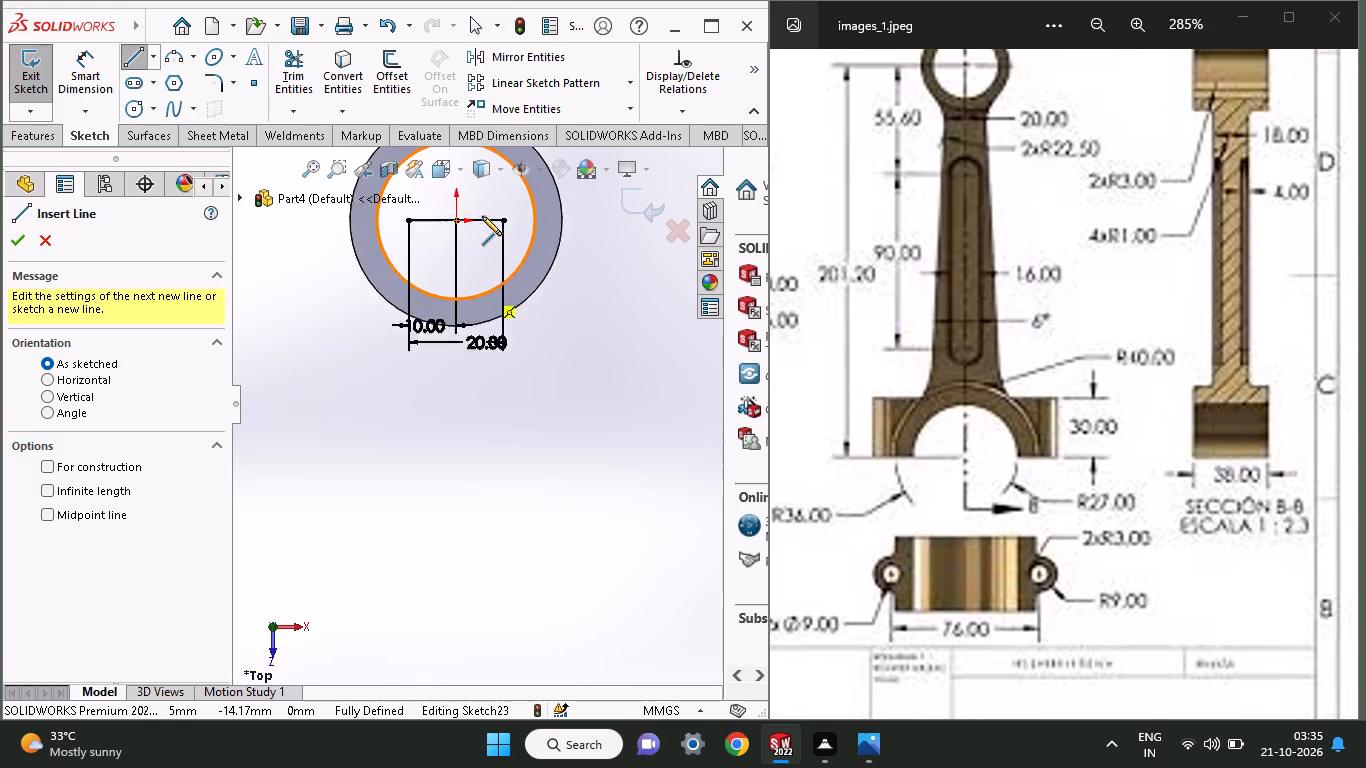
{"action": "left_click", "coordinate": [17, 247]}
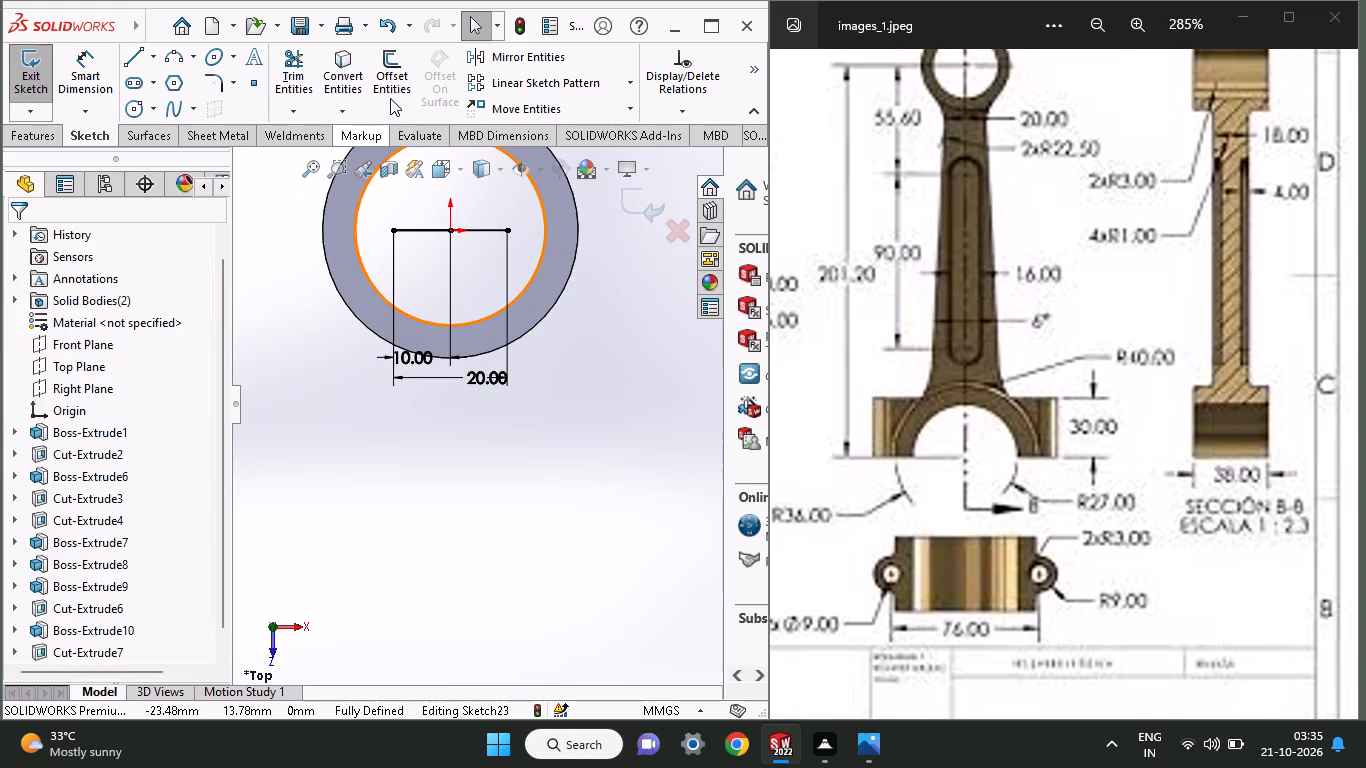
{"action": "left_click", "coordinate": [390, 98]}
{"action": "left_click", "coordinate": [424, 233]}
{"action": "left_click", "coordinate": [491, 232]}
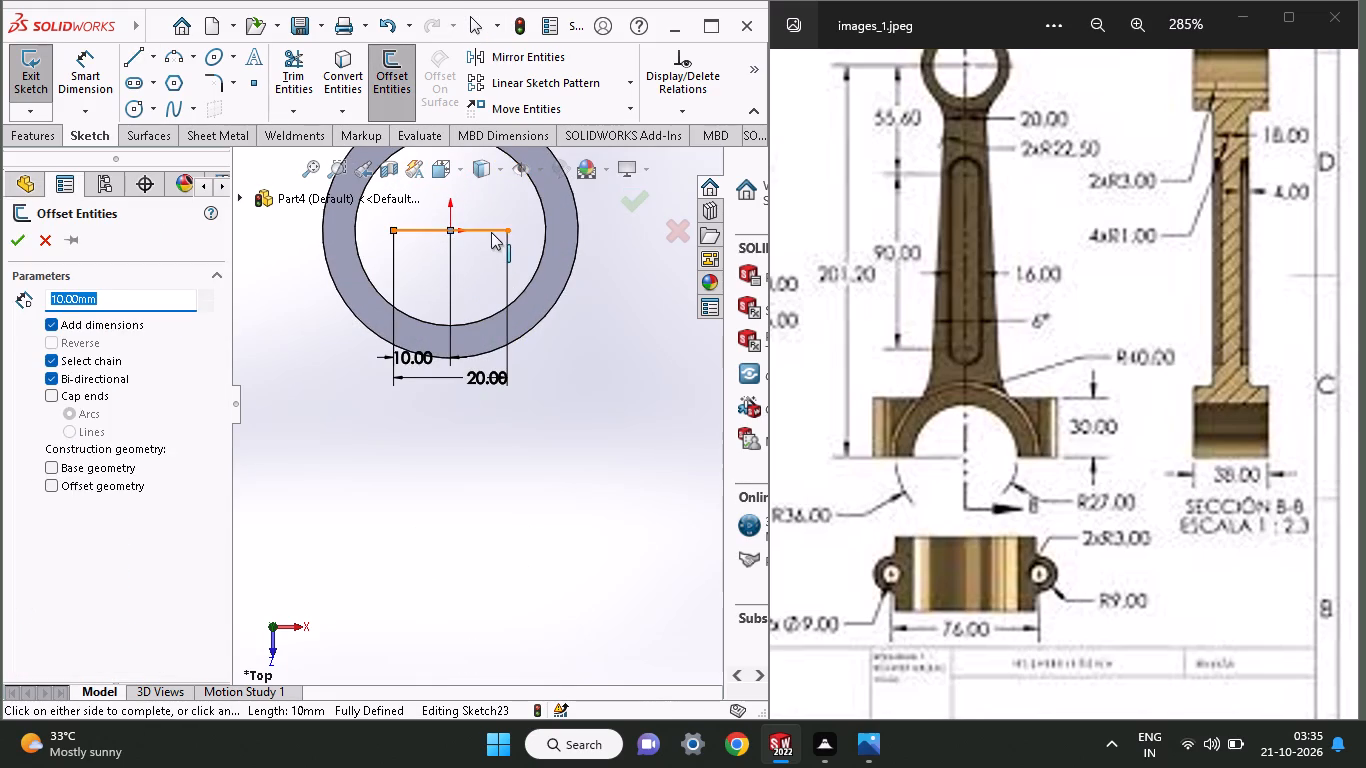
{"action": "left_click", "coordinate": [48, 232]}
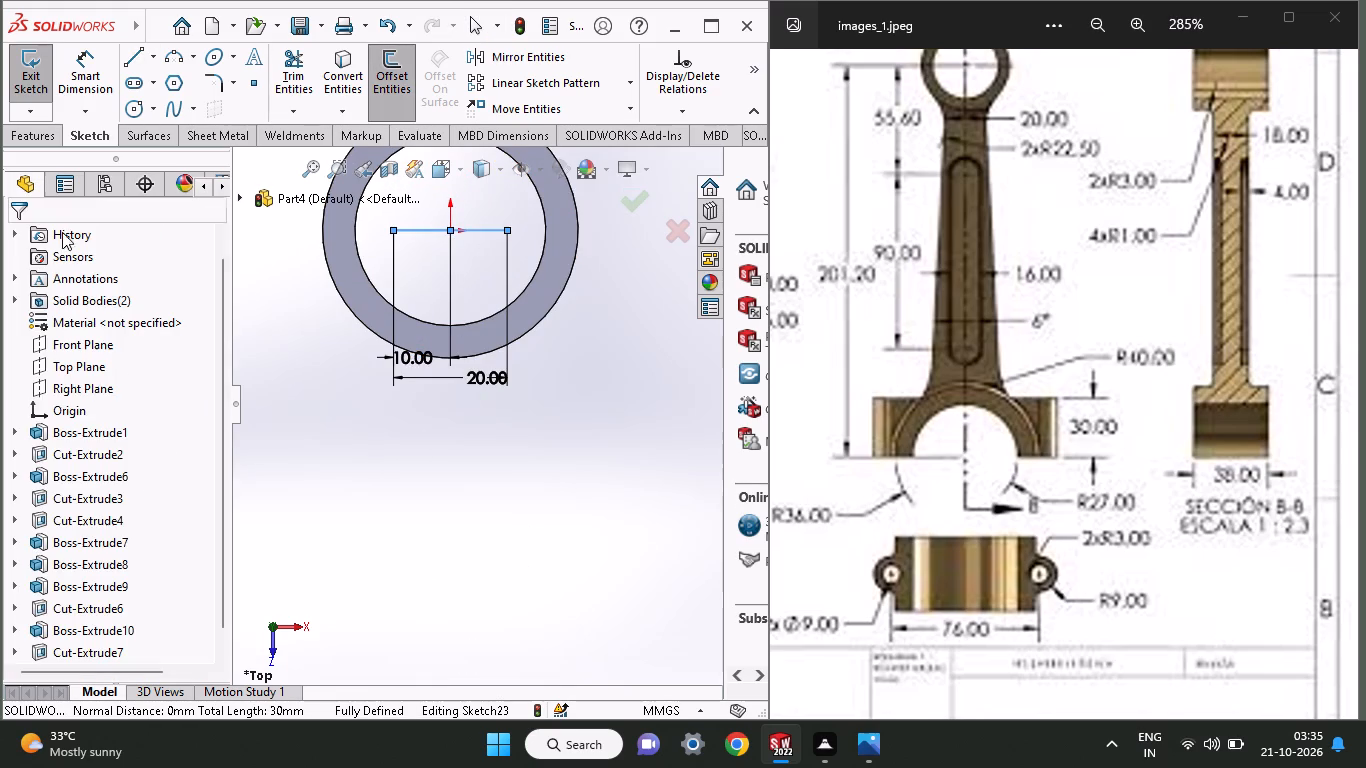
Delete the 10 mm line left of the small ring's centre together with its dimension.
{"action": "left_click", "coordinate": [408, 236]}
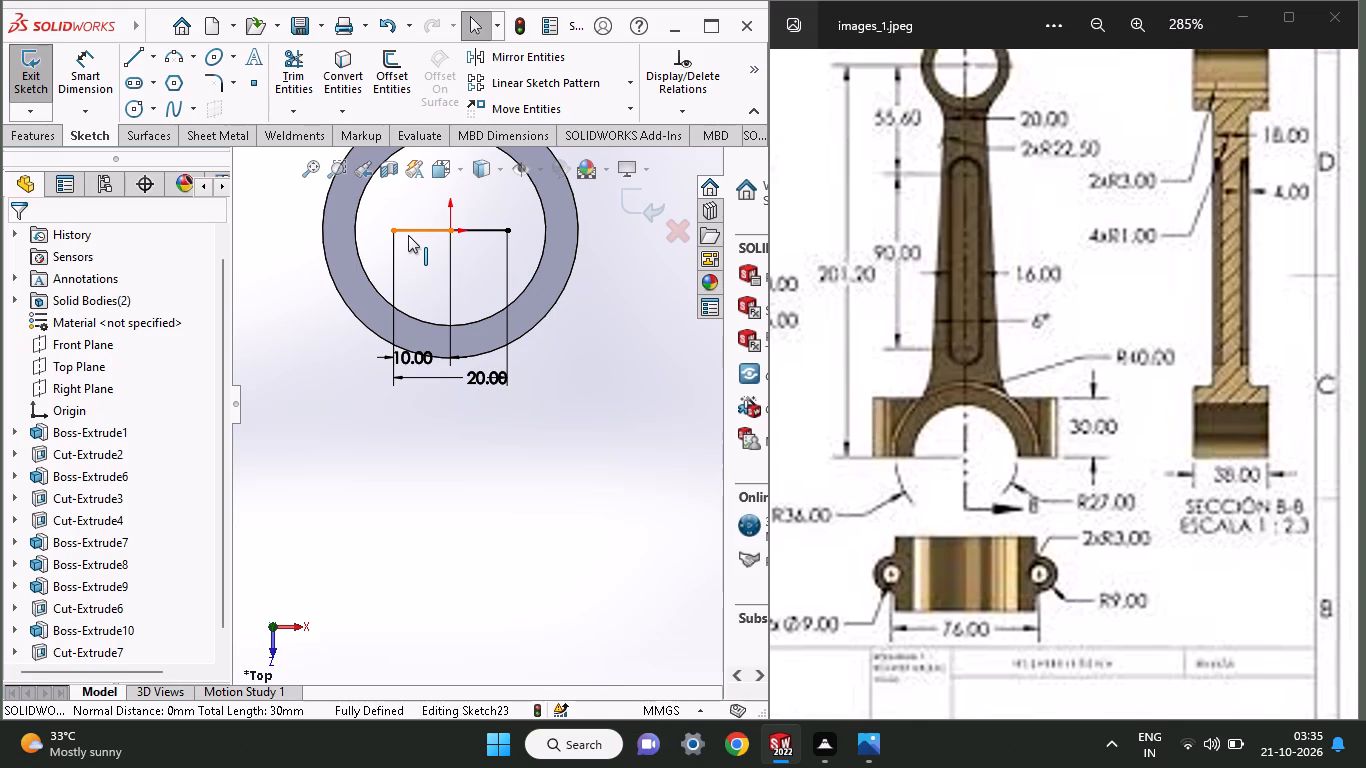
{"action": "right_click", "coordinate": [408, 235]}
{"action": "right_click", "coordinate": [421, 424]}
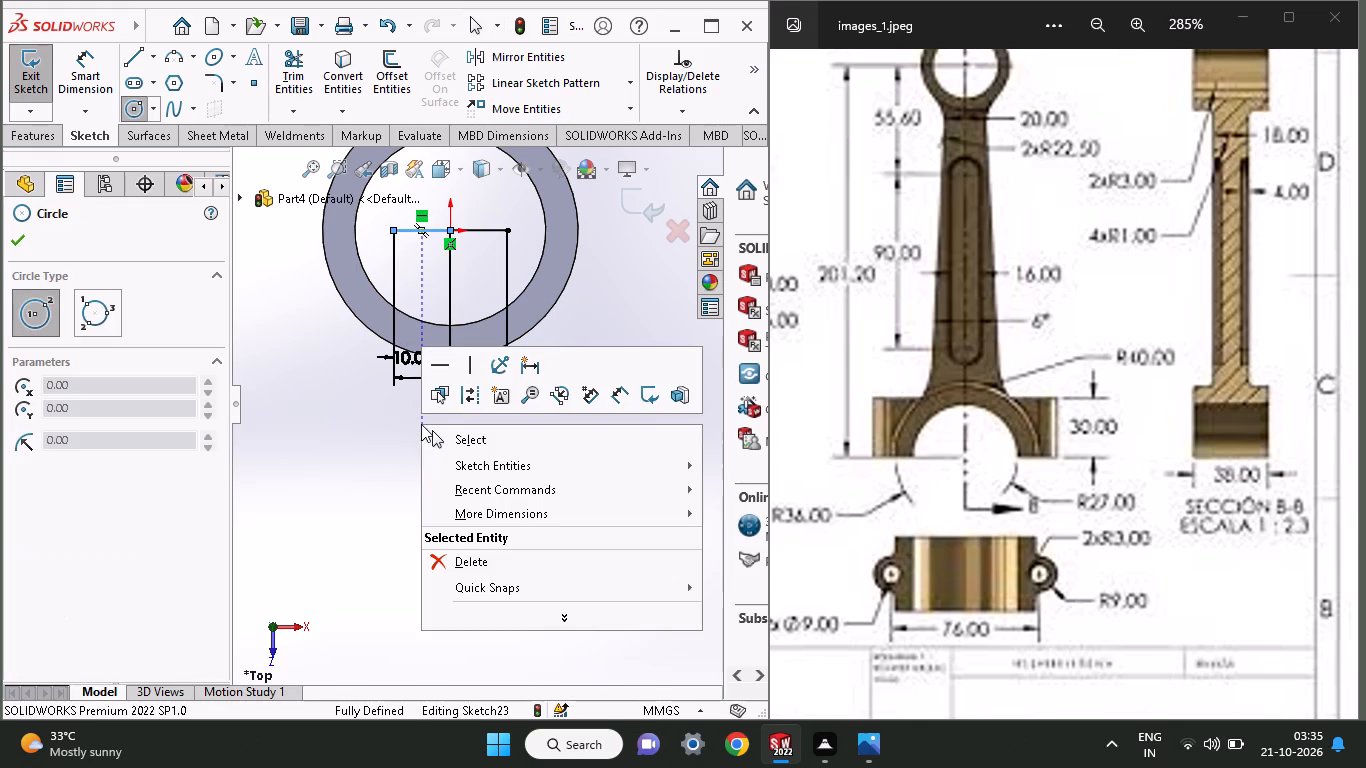
{"action": "left_click", "coordinate": [456, 570]}
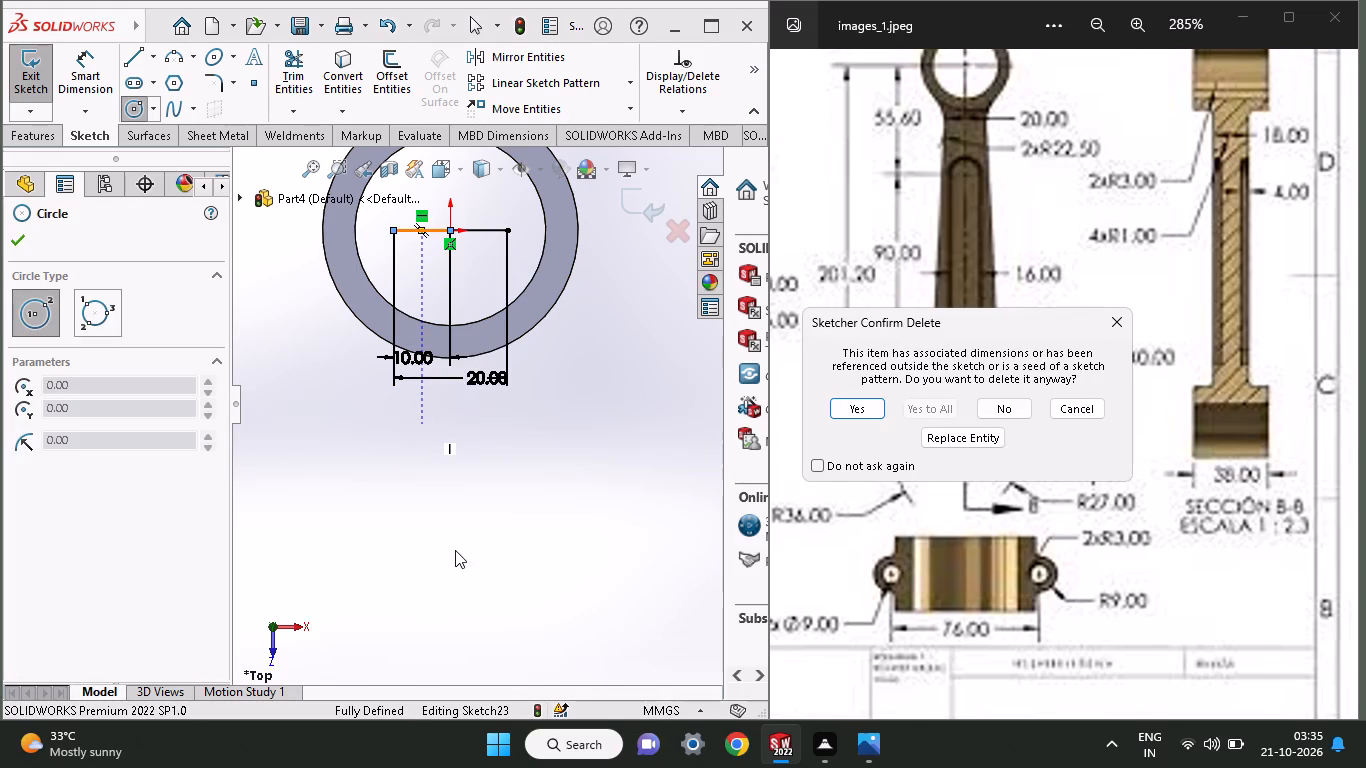
{"action": "left_click", "coordinate": [851, 405]}
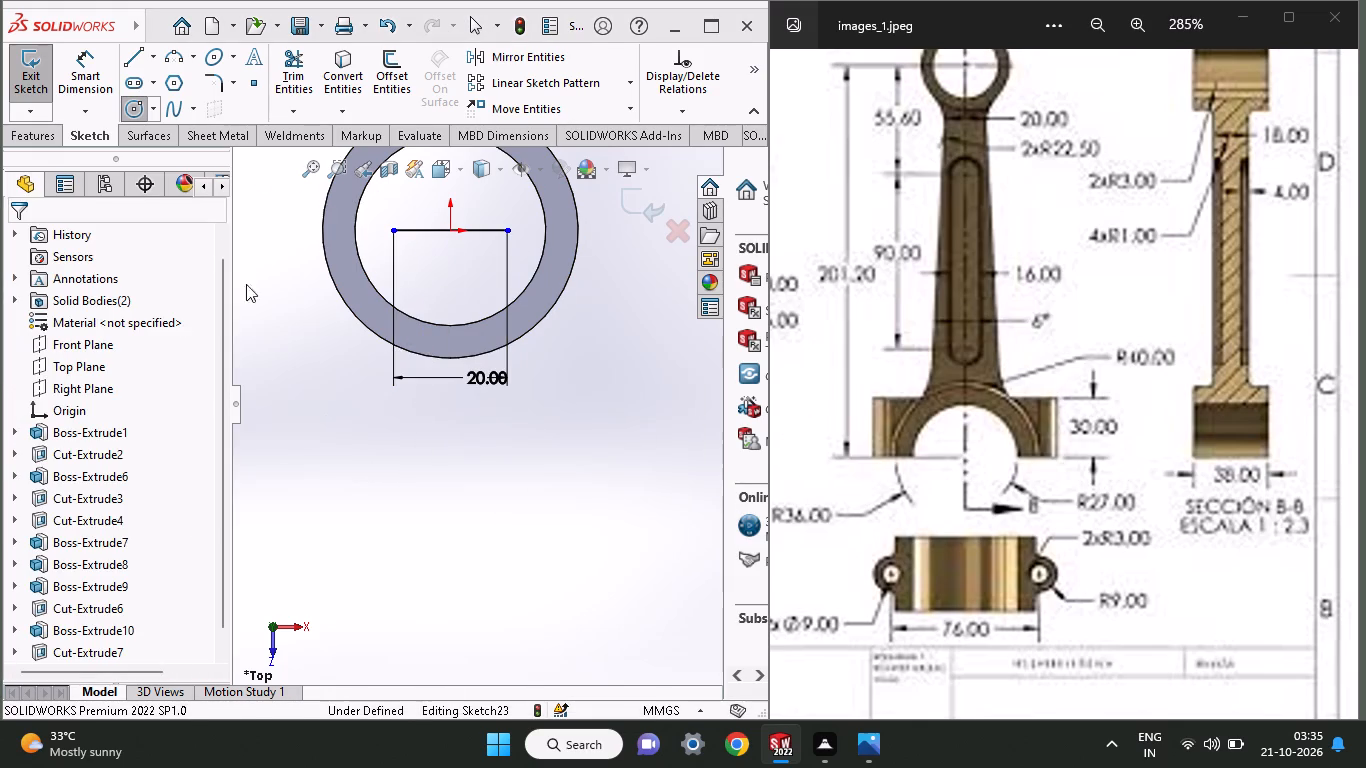
Offset the 20 mm line in the small ring by 45/2 mm in one direction only, towards the big end.
{"action": "left_click", "coordinate": [390, 55]}
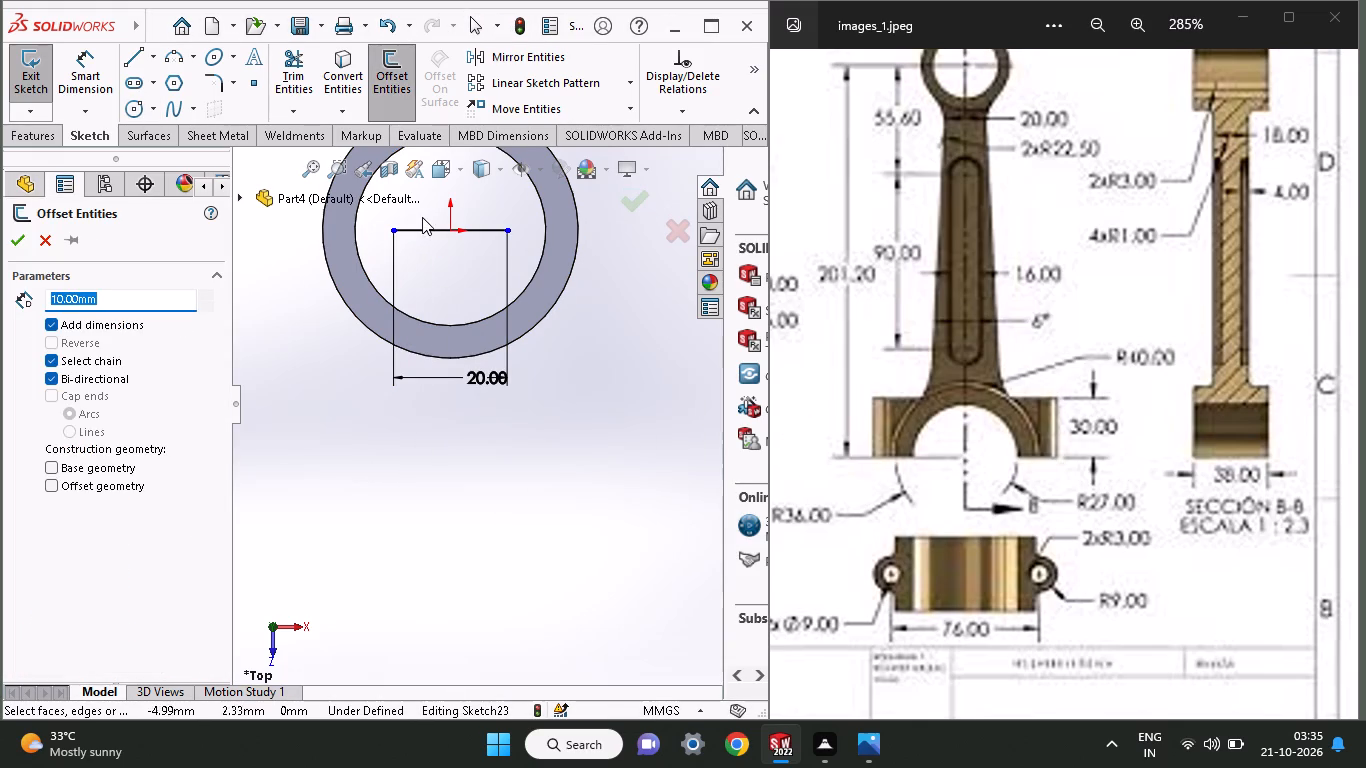
{"action": "left_click", "coordinate": [416, 236]}
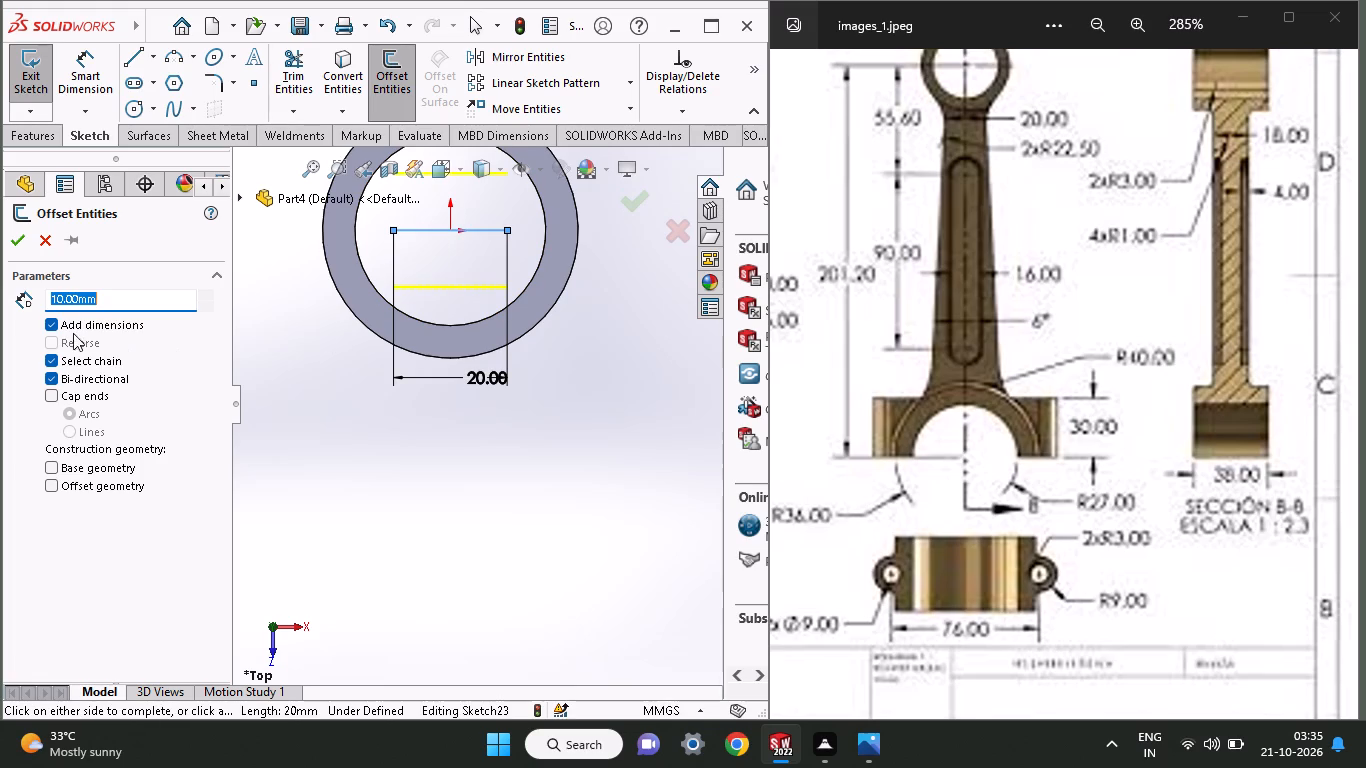
{"action": "left_click", "coordinate": [81, 379]}
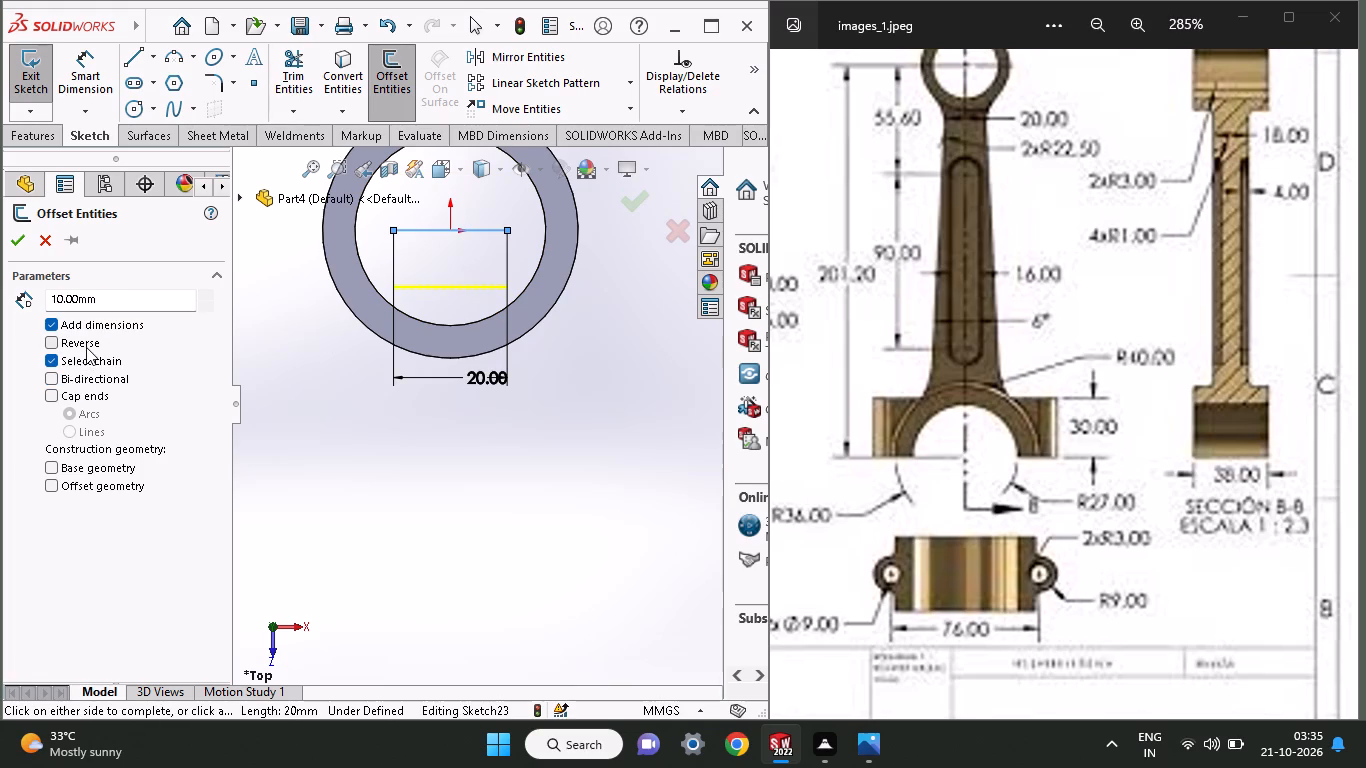
{"action": "left_click_drag", "start_coordinate": [111, 308], "coordinate": [34, 302]}
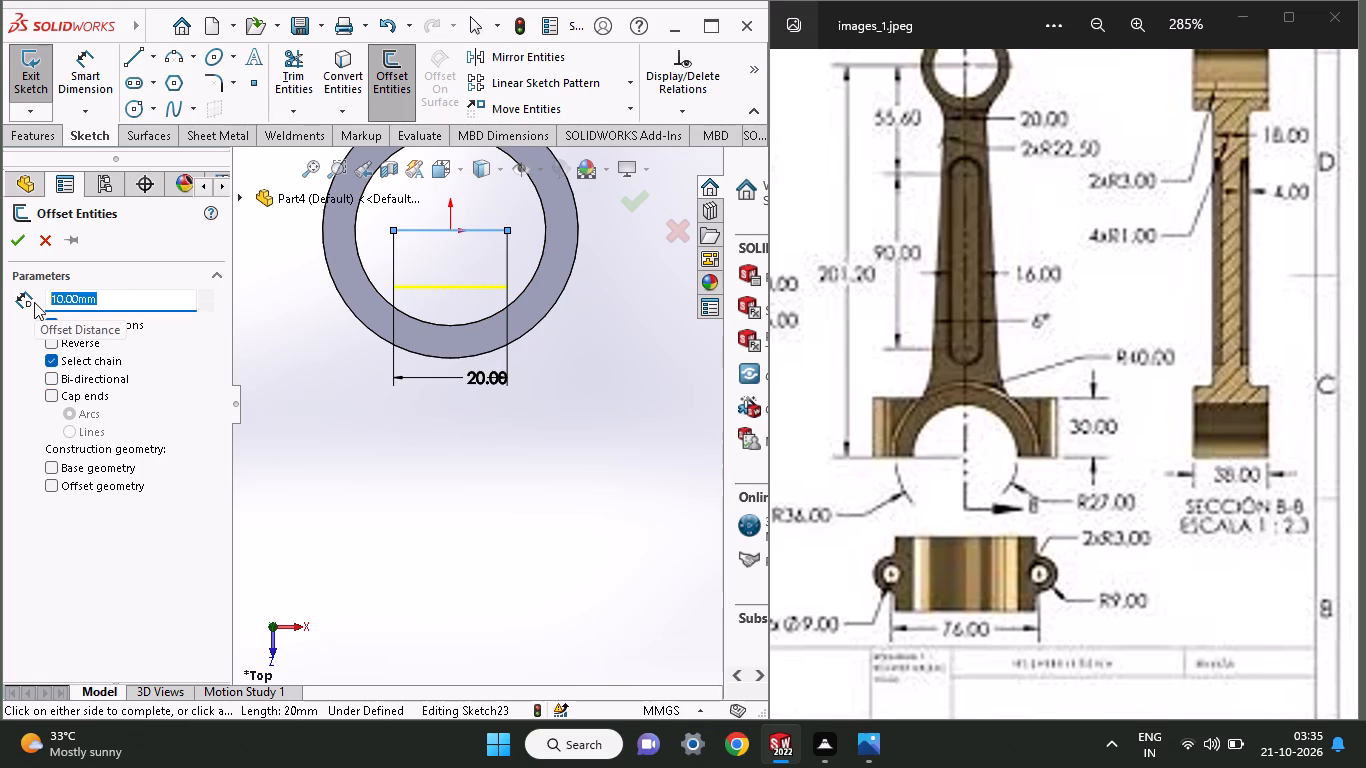
{"action": "left_click", "coordinate": [955, 267]}
{"action": "left_click_drag", "start_coordinate": [958, 331], "coordinate": [948, 389]}
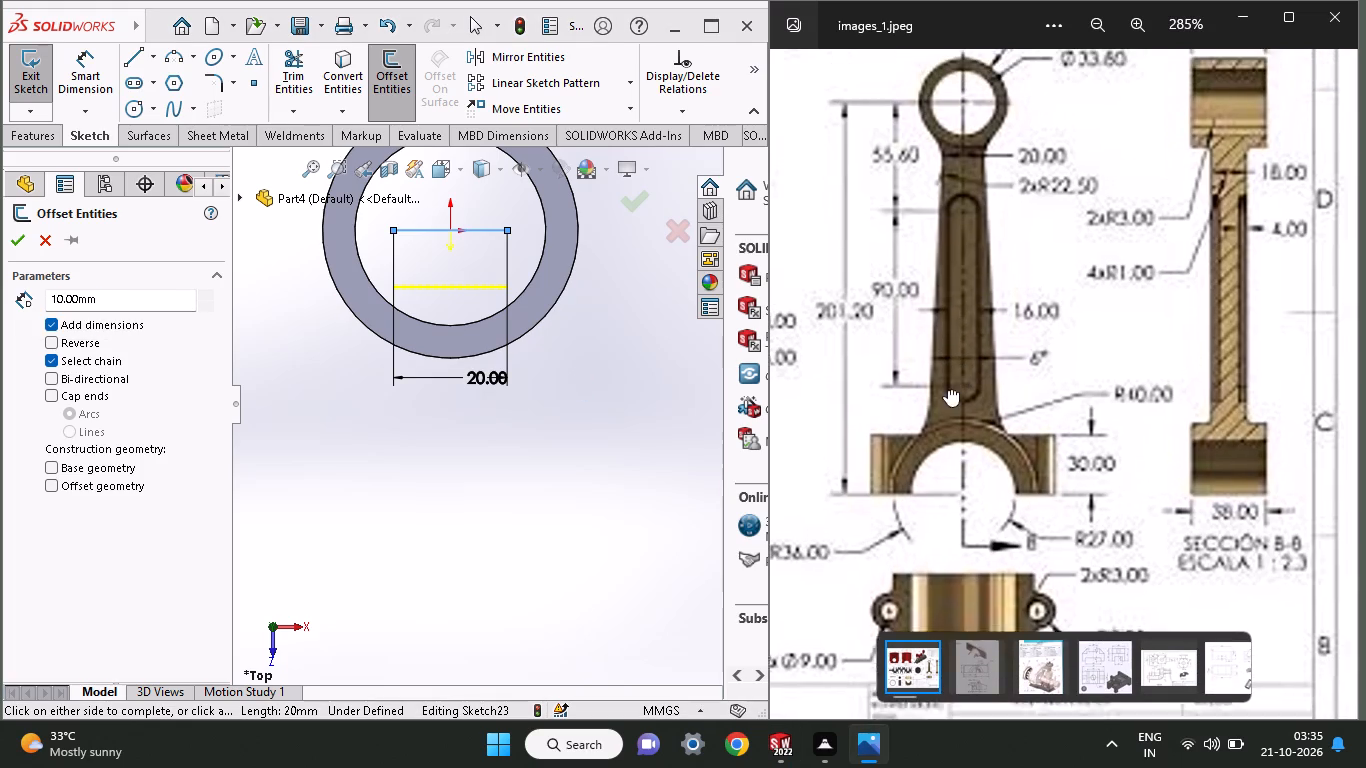
{"action": "left_click_drag", "start_coordinate": [948, 389], "coordinate": [923, 463]}
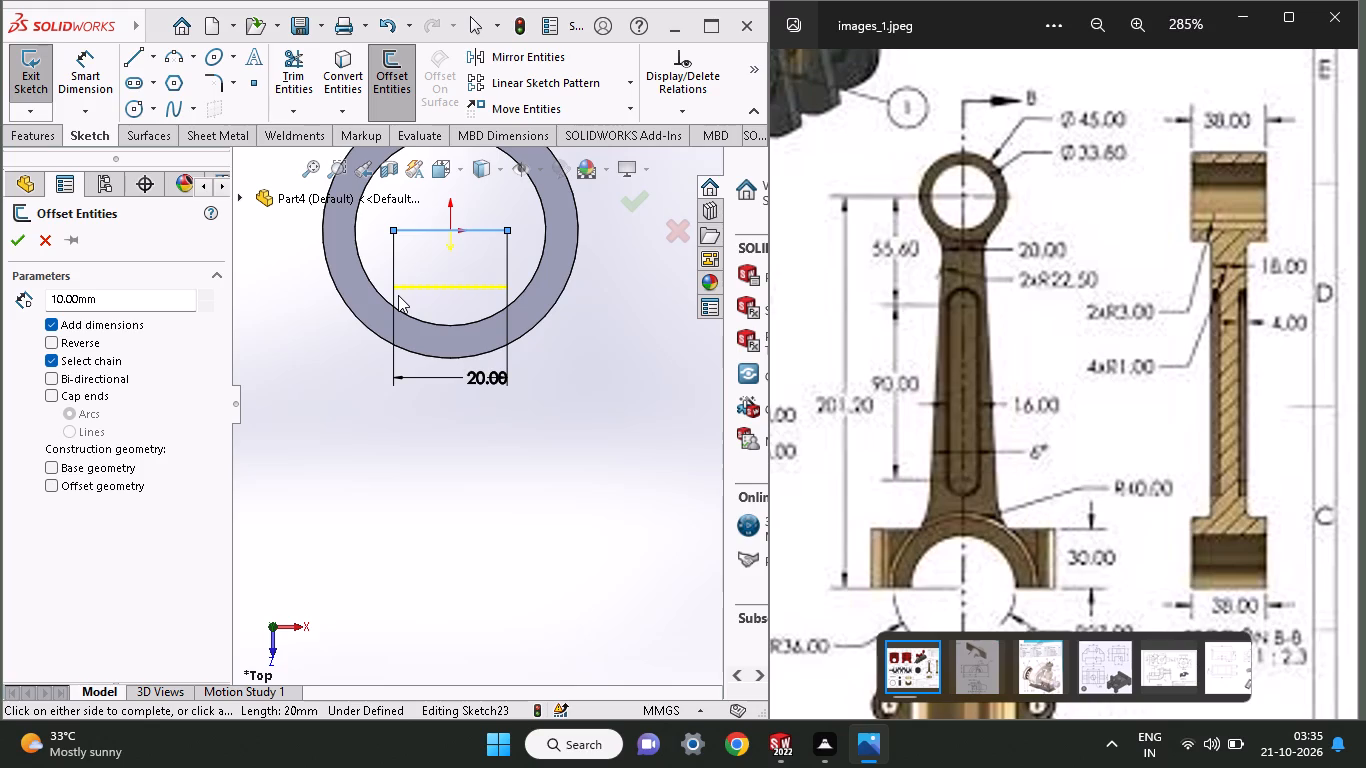
{"action": "left_click_drag", "start_coordinate": [125, 289], "coordinate": [0, 303]}
{"action": "left_click_drag", "start_coordinate": [102, 303], "coordinate": [0, 308]}
{"action": "type", "text": "45/2"}
{"action": "key", "text": "Return"}
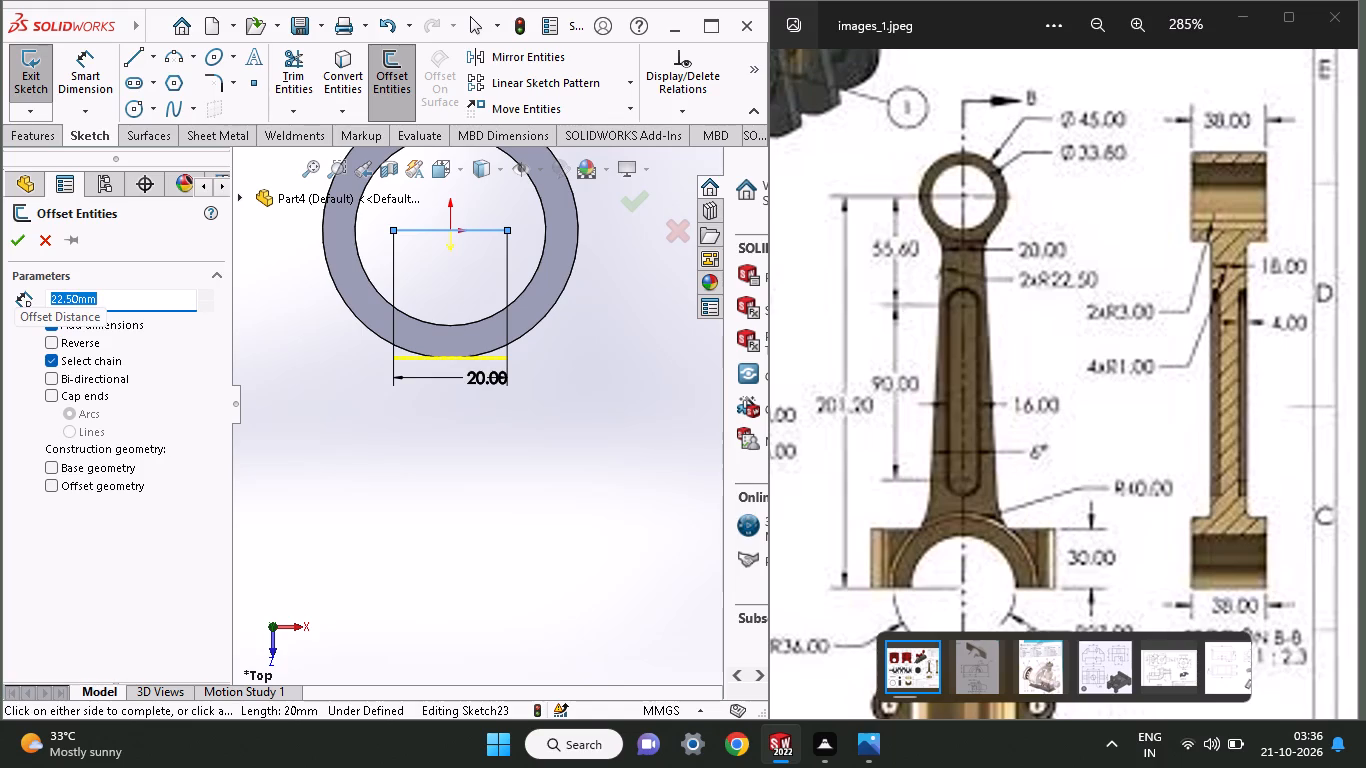
{"action": "left_click", "coordinate": [16, 244]}
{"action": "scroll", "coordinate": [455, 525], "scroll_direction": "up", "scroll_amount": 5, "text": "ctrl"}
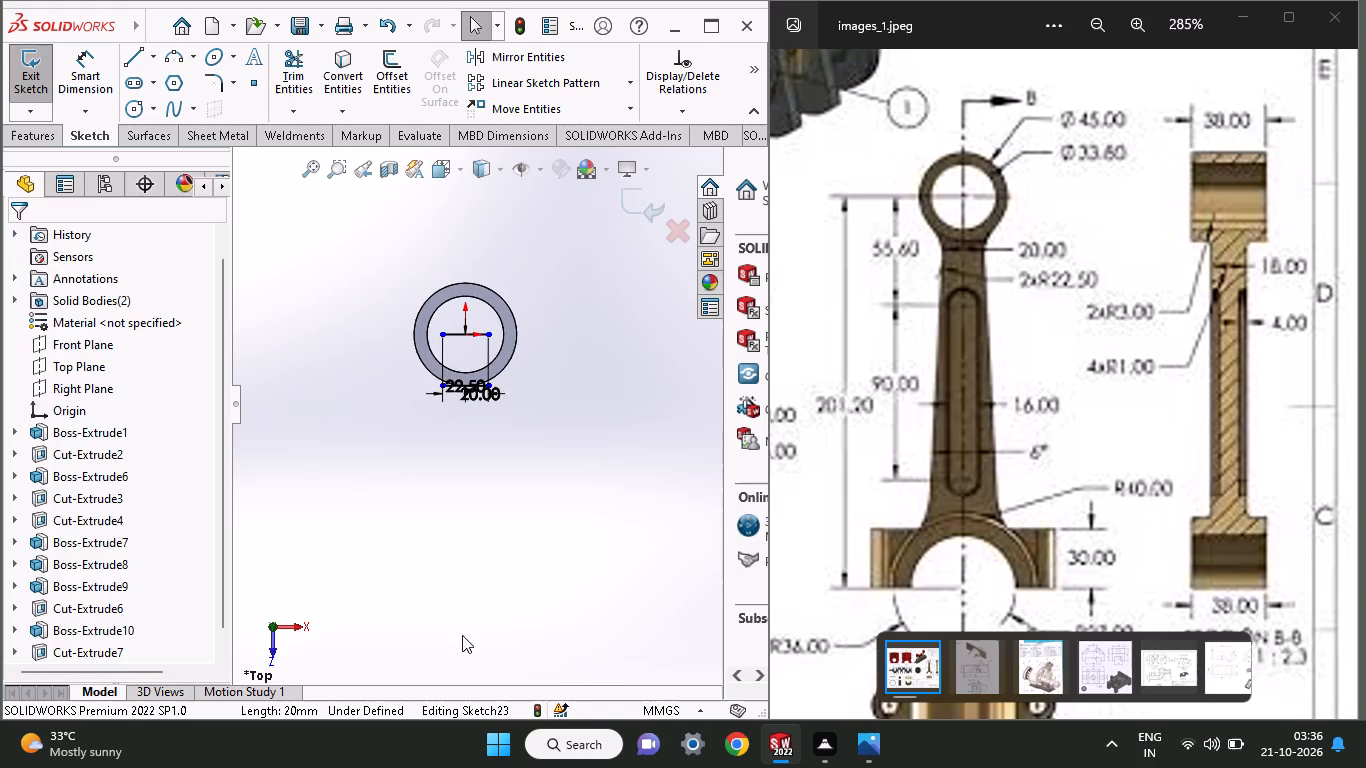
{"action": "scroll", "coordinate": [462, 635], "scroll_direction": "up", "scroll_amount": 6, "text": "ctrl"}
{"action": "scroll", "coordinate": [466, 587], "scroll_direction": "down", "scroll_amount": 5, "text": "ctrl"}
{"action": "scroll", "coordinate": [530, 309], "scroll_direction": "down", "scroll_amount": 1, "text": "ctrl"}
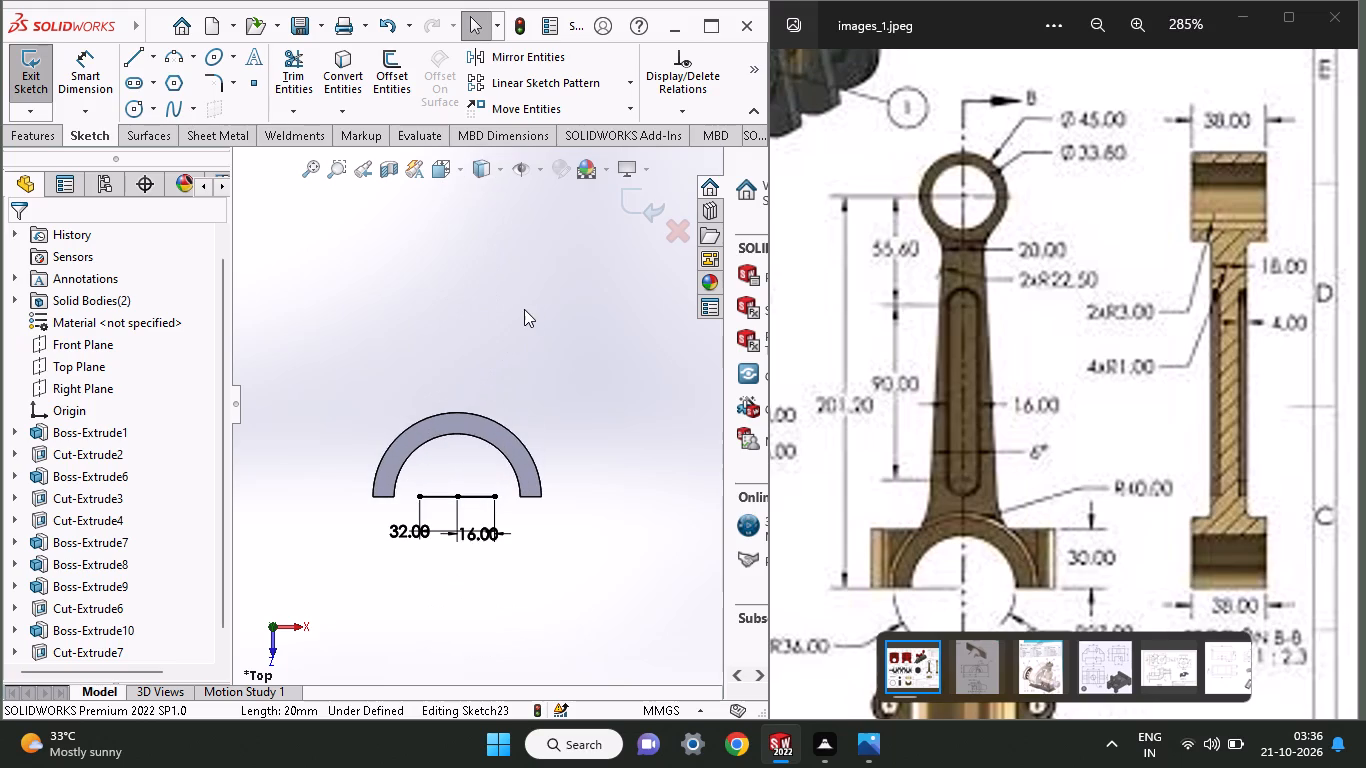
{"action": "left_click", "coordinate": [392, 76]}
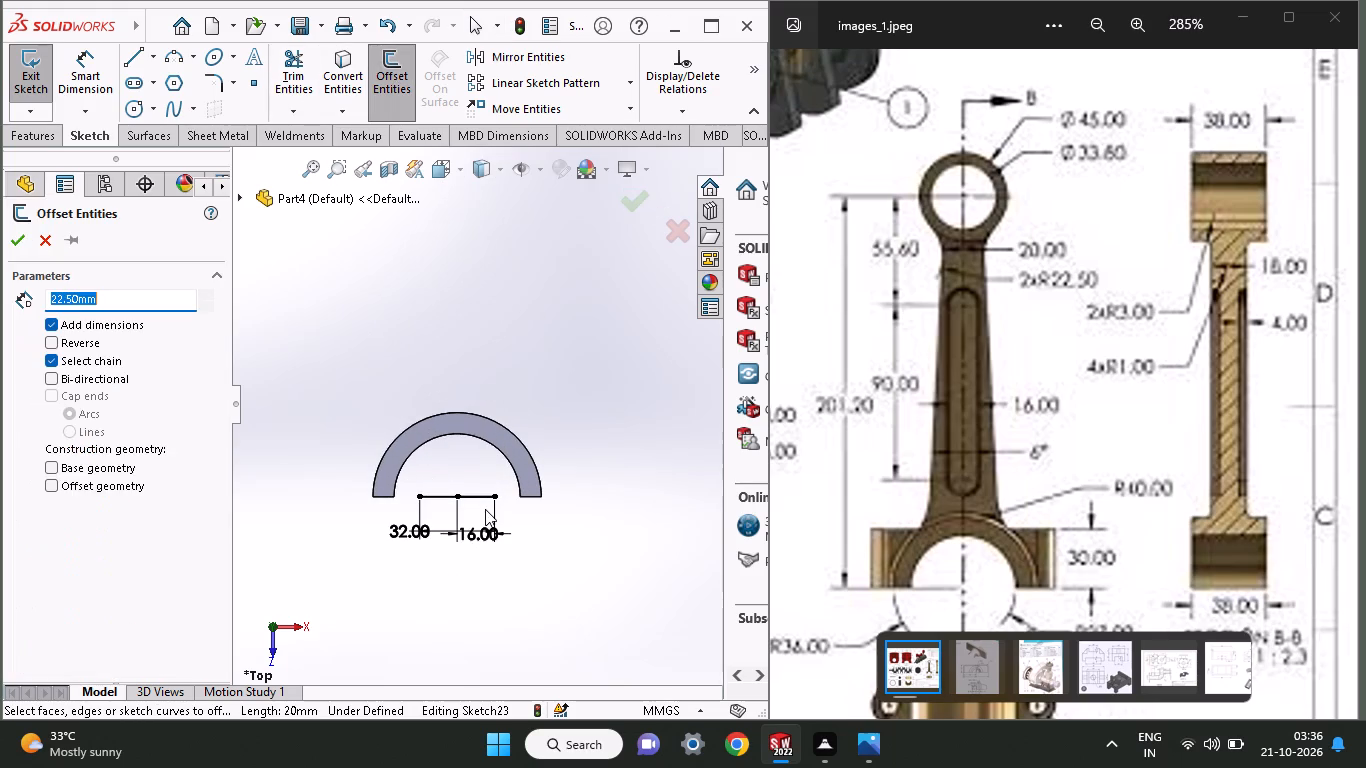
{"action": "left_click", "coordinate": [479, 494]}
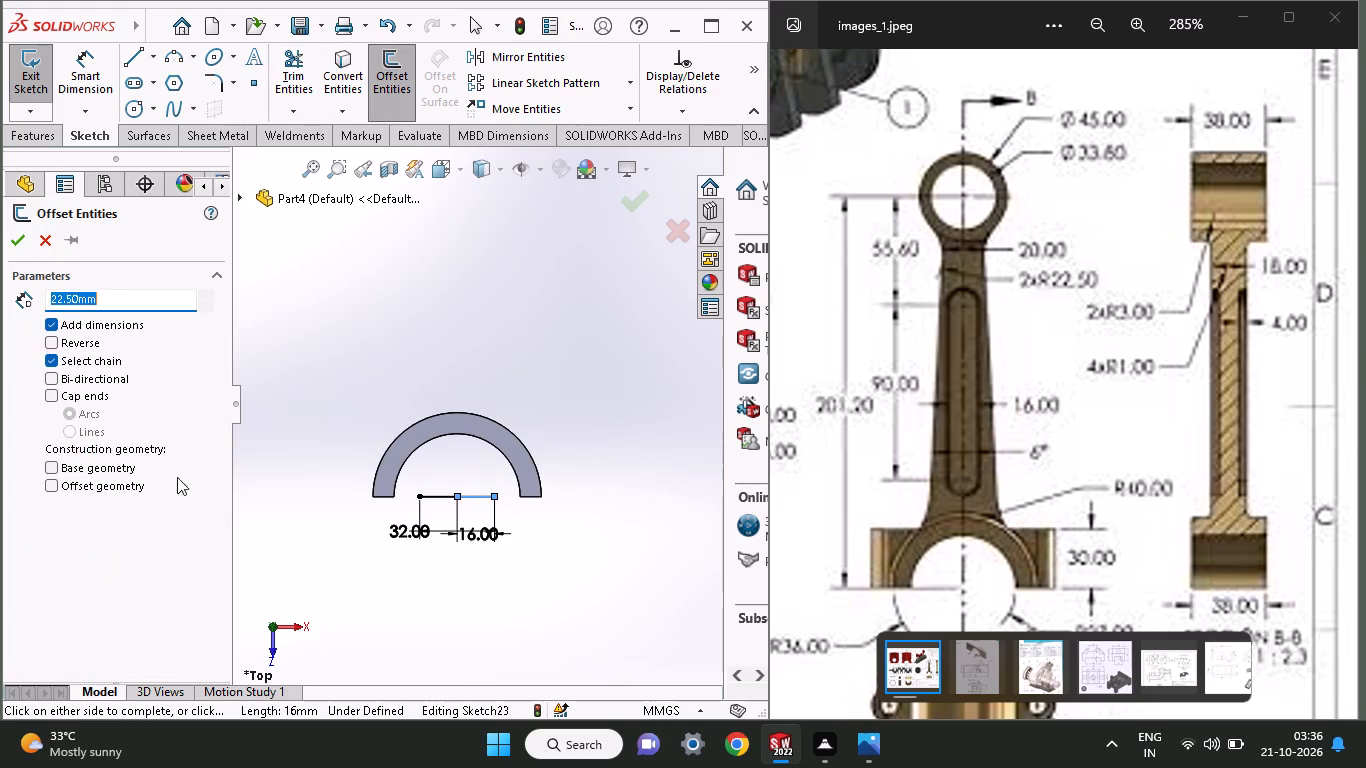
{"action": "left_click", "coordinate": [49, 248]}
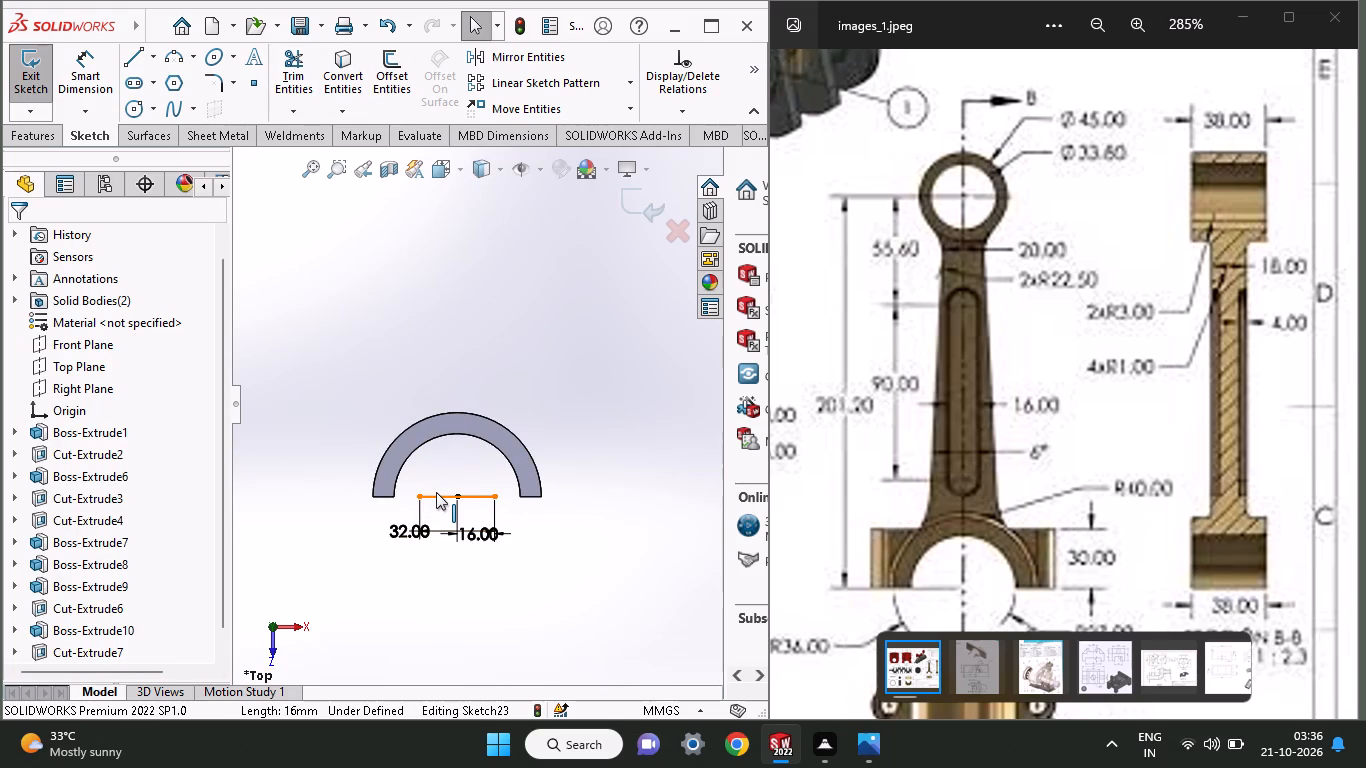
Delete the 16 mm line running right from the big end's centre together with its dimension.
{"action": "right_click", "coordinate": [436, 492]}
{"action": "left_click", "coordinate": [377, 392]}
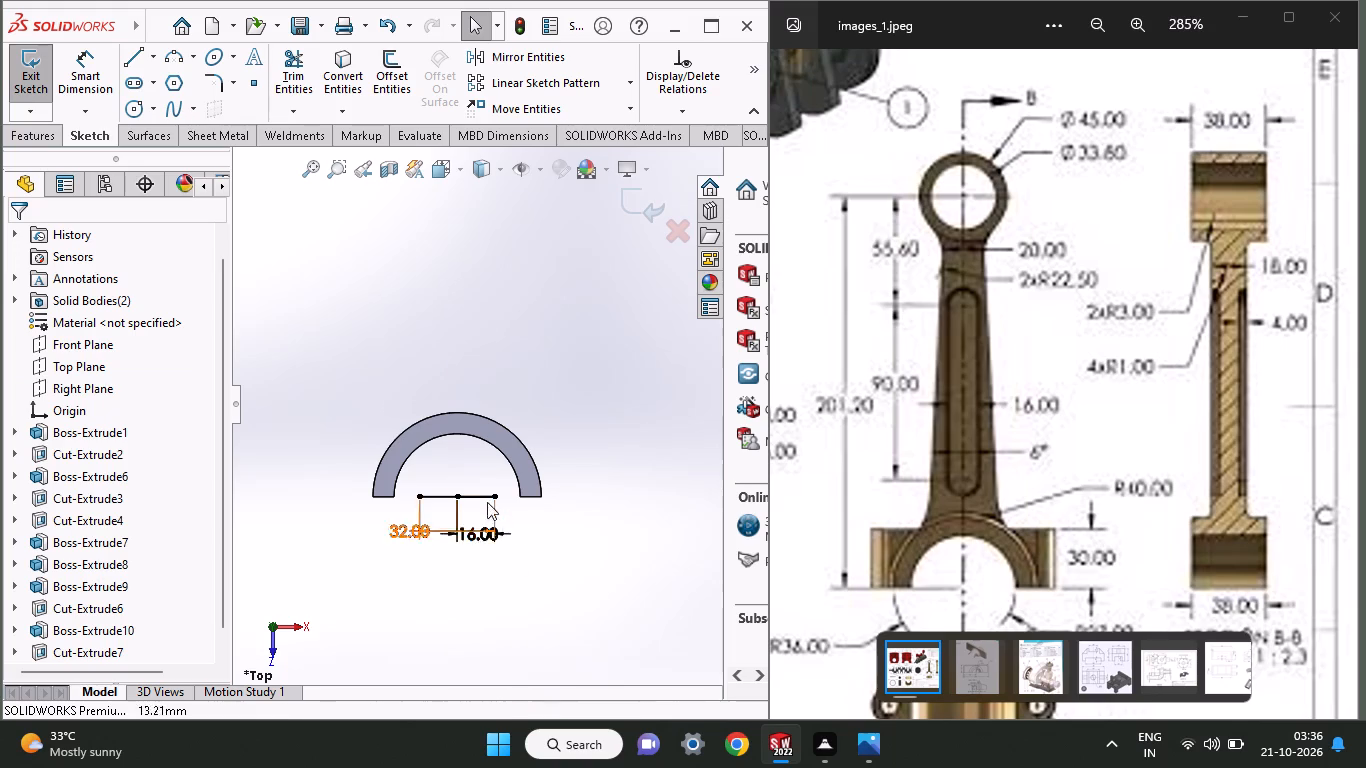
{"action": "right_click", "coordinate": [482, 497]}
{"action": "left_click", "coordinate": [503, 670]}
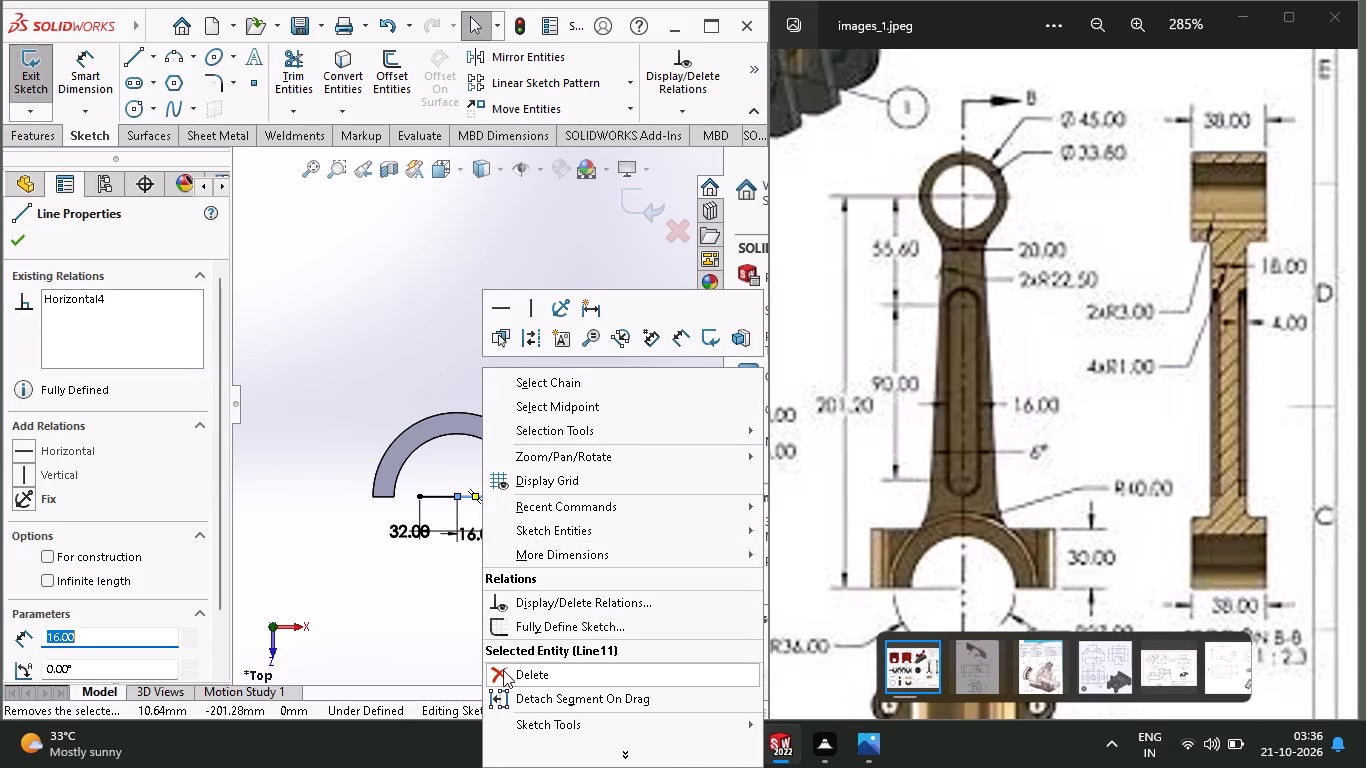
{"action": "left_click", "coordinate": [866, 411]}
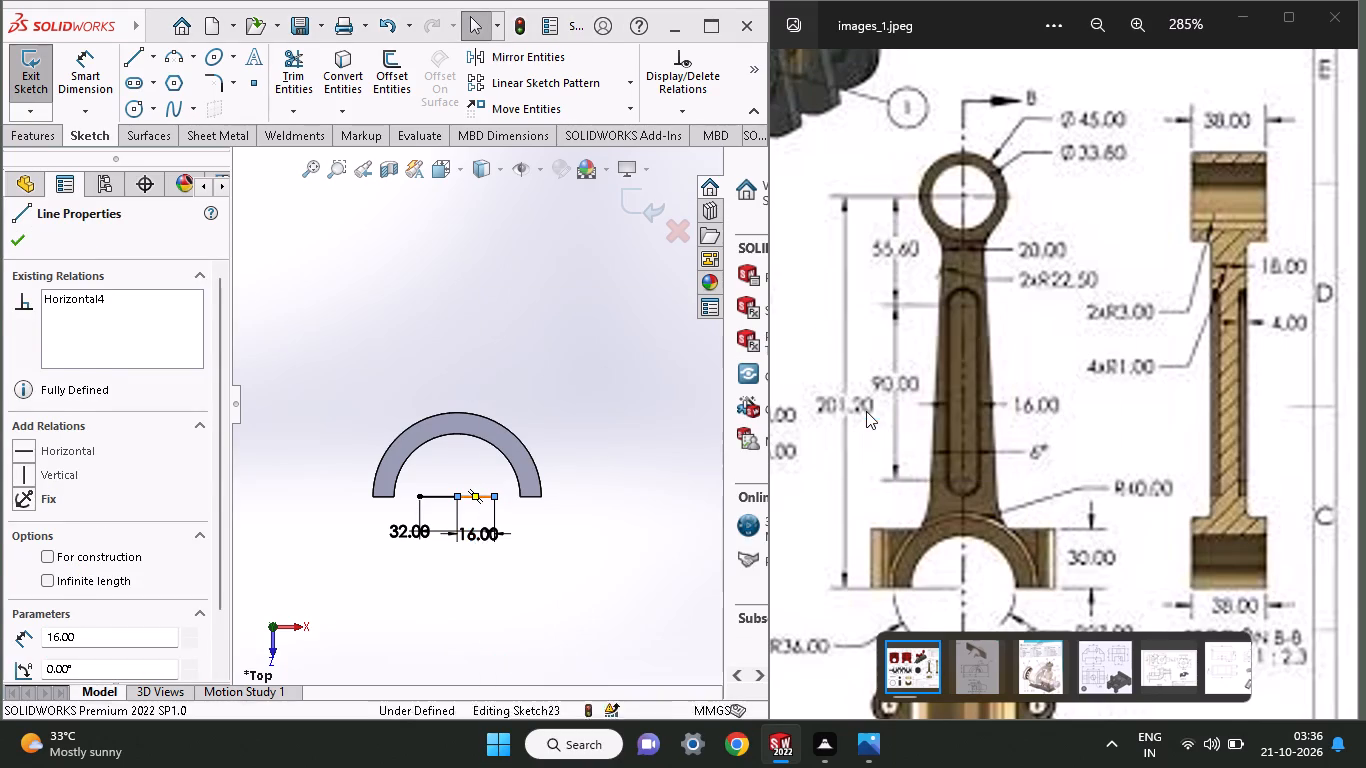
Offset the 32 mm line through the big end's centre by 30 mm towards the small end.
{"action": "left_click", "coordinate": [399, 74]}
{"action": "left_click", "coordinate": [490, 501]}
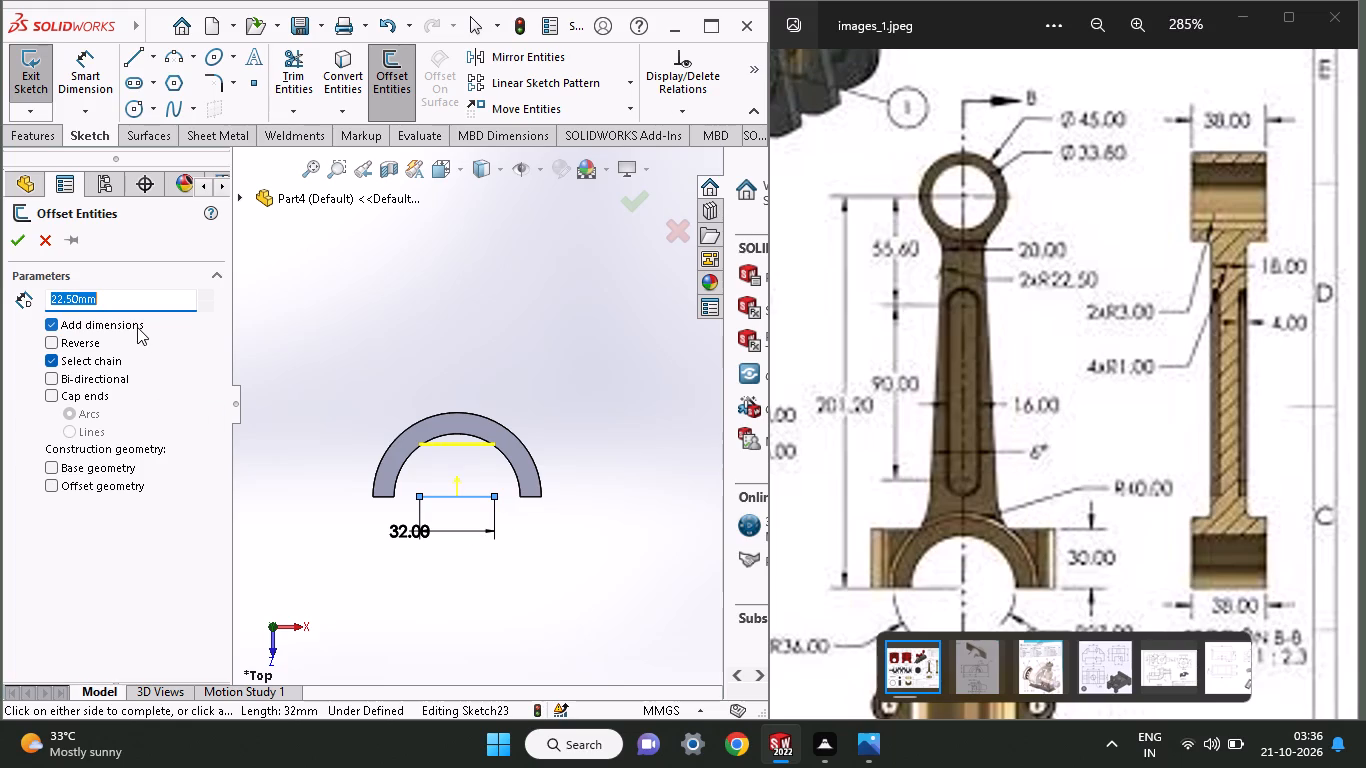
{"action": "type", "text": "30"}
{"action": "key", "text": "Return"}
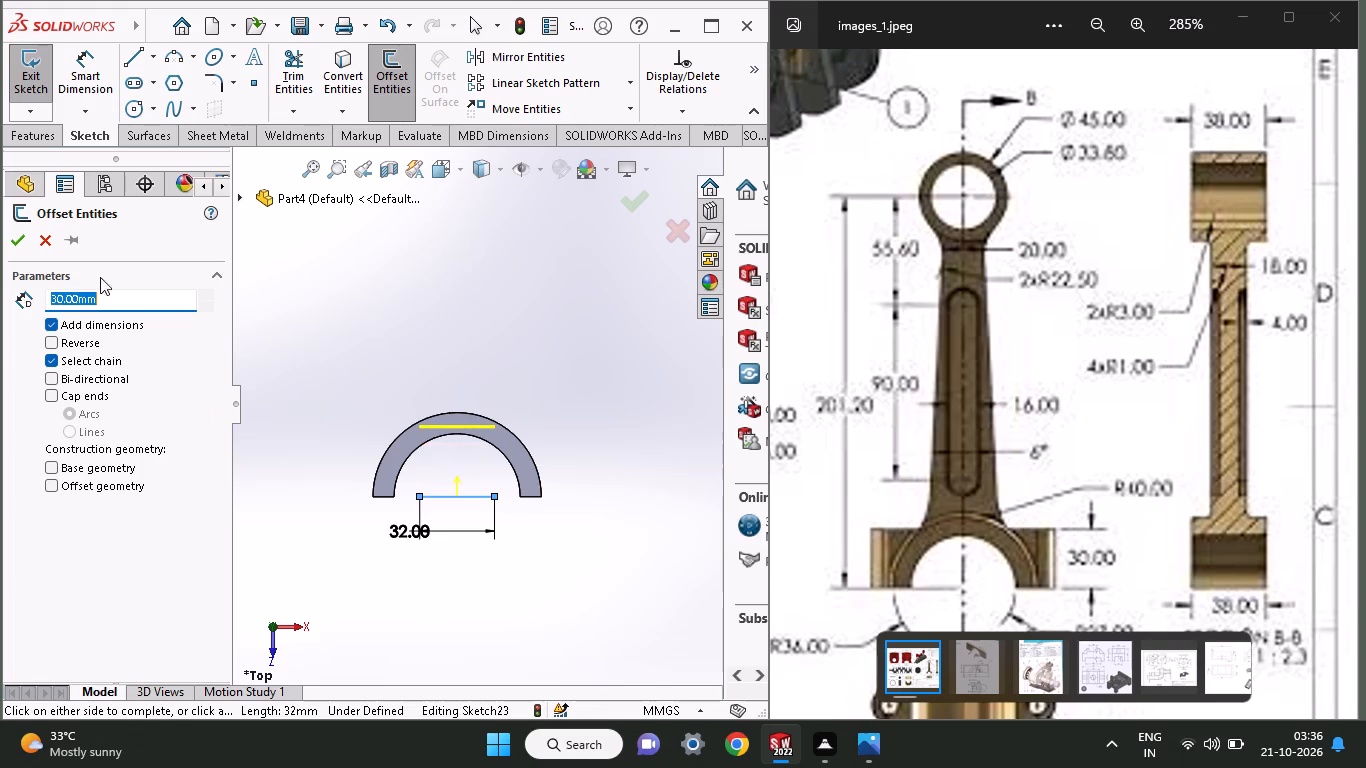
{"action": "left_click", "coordinate": [14, 241]}
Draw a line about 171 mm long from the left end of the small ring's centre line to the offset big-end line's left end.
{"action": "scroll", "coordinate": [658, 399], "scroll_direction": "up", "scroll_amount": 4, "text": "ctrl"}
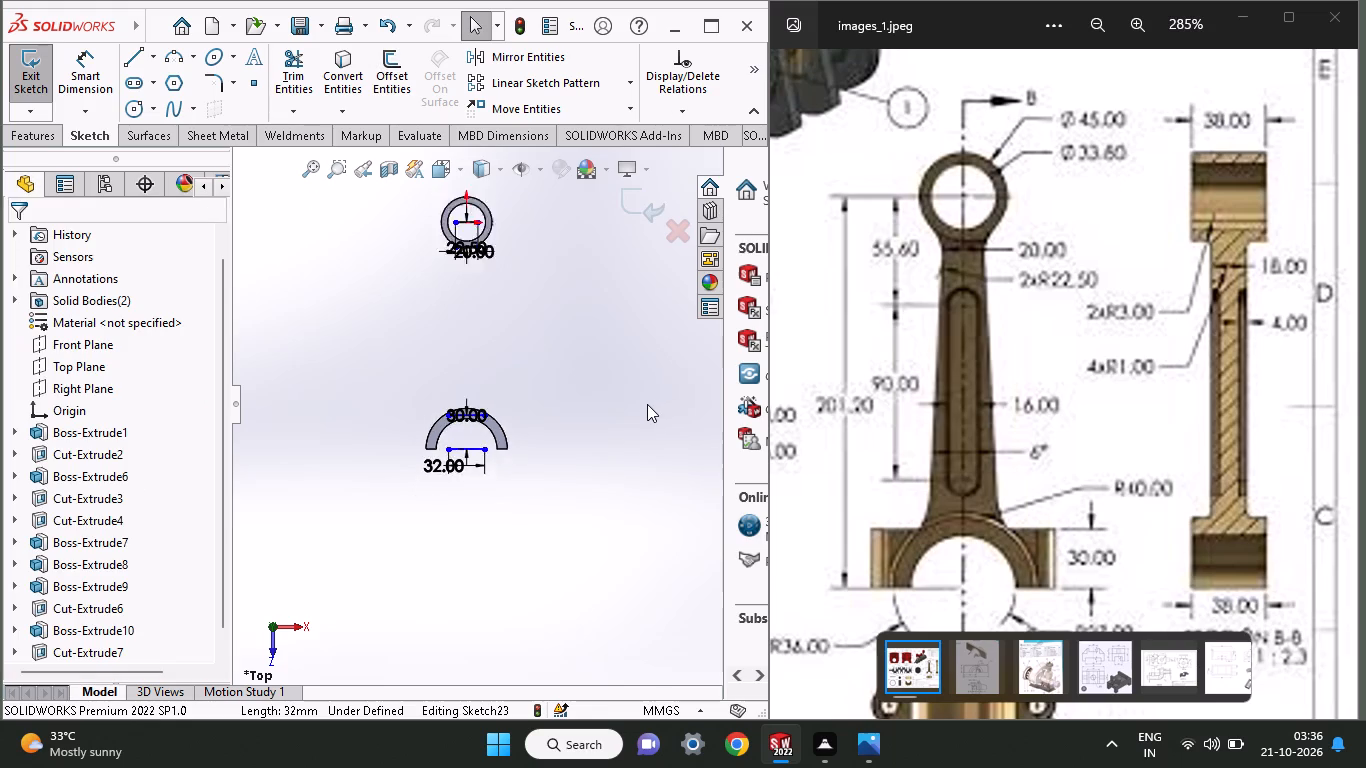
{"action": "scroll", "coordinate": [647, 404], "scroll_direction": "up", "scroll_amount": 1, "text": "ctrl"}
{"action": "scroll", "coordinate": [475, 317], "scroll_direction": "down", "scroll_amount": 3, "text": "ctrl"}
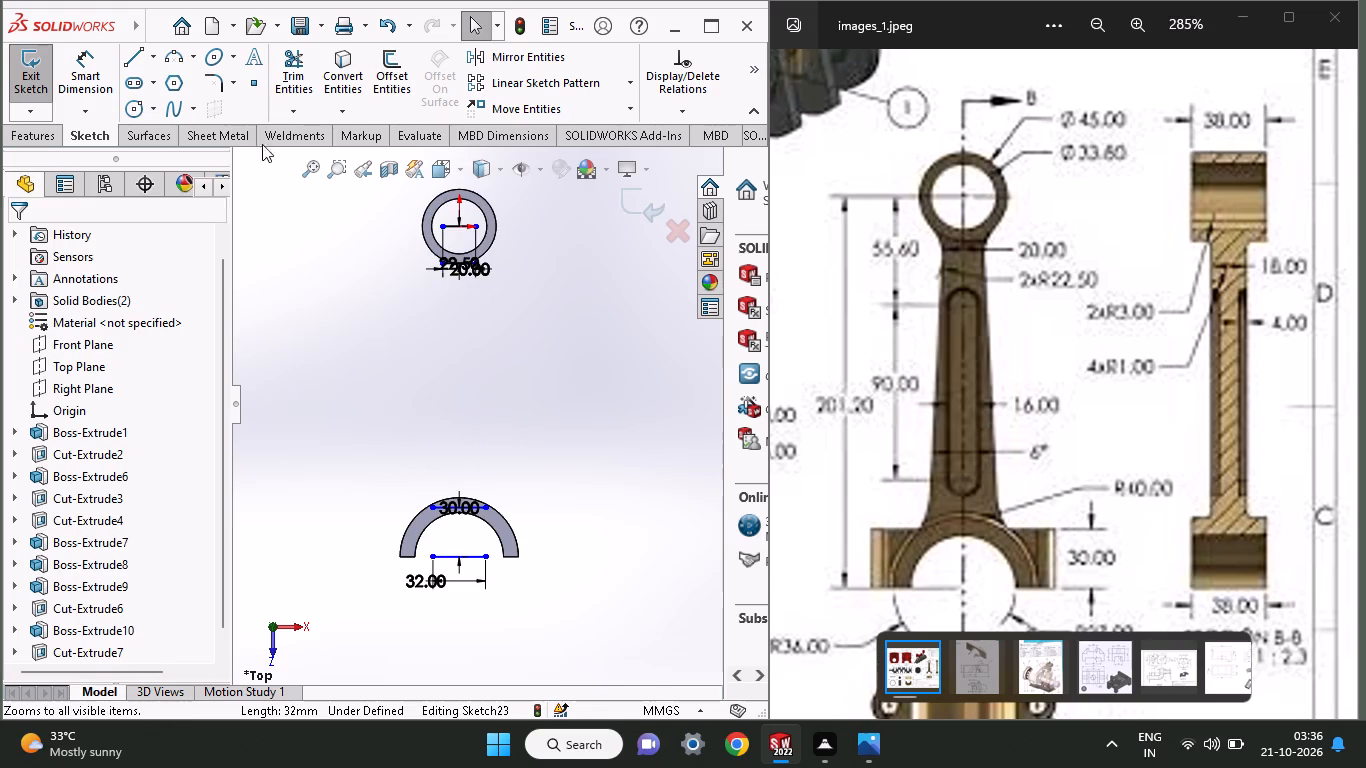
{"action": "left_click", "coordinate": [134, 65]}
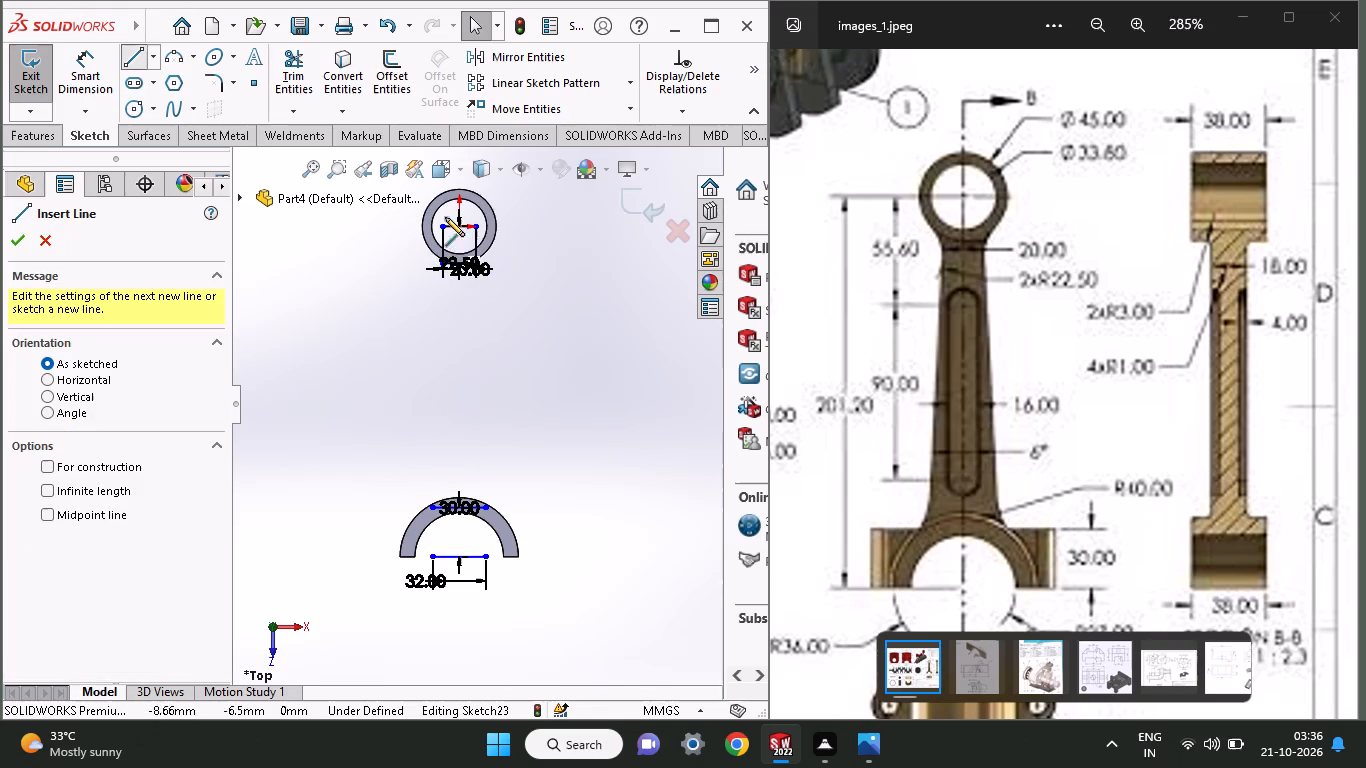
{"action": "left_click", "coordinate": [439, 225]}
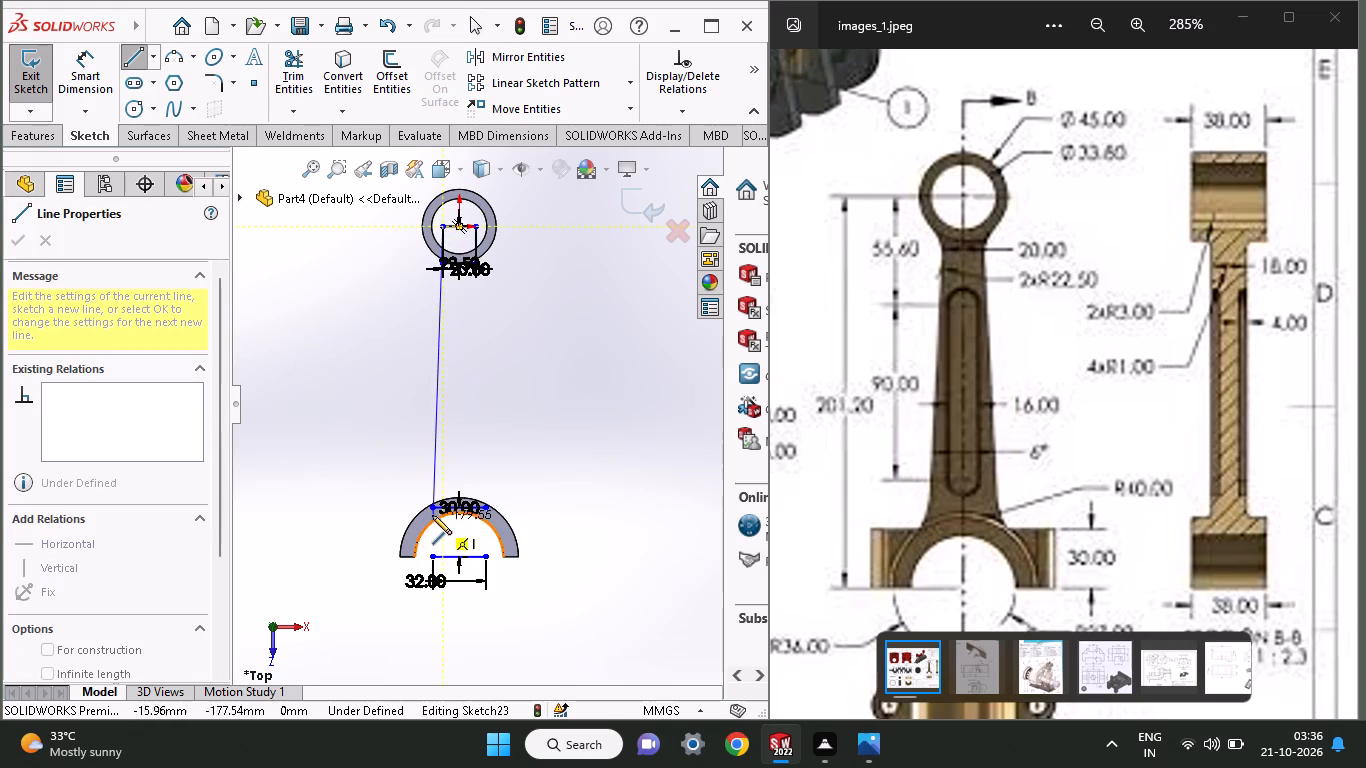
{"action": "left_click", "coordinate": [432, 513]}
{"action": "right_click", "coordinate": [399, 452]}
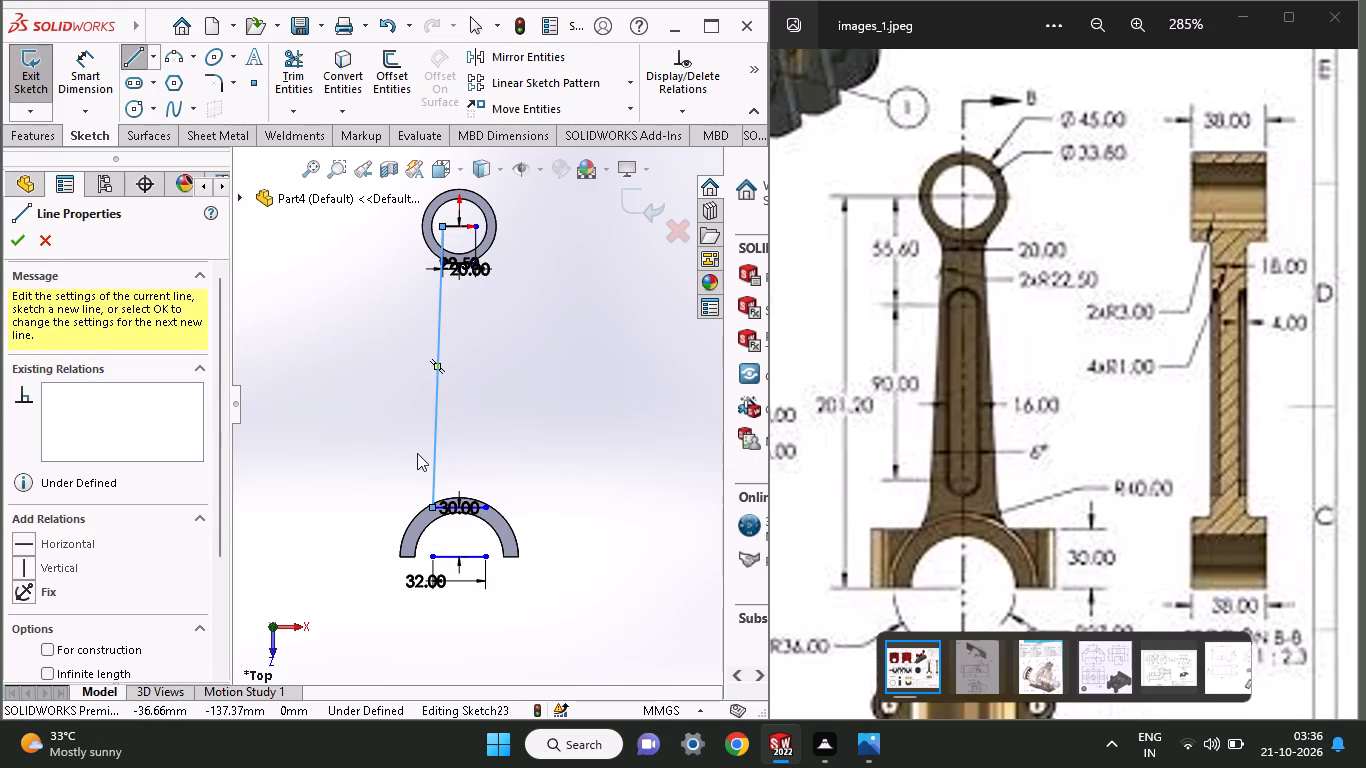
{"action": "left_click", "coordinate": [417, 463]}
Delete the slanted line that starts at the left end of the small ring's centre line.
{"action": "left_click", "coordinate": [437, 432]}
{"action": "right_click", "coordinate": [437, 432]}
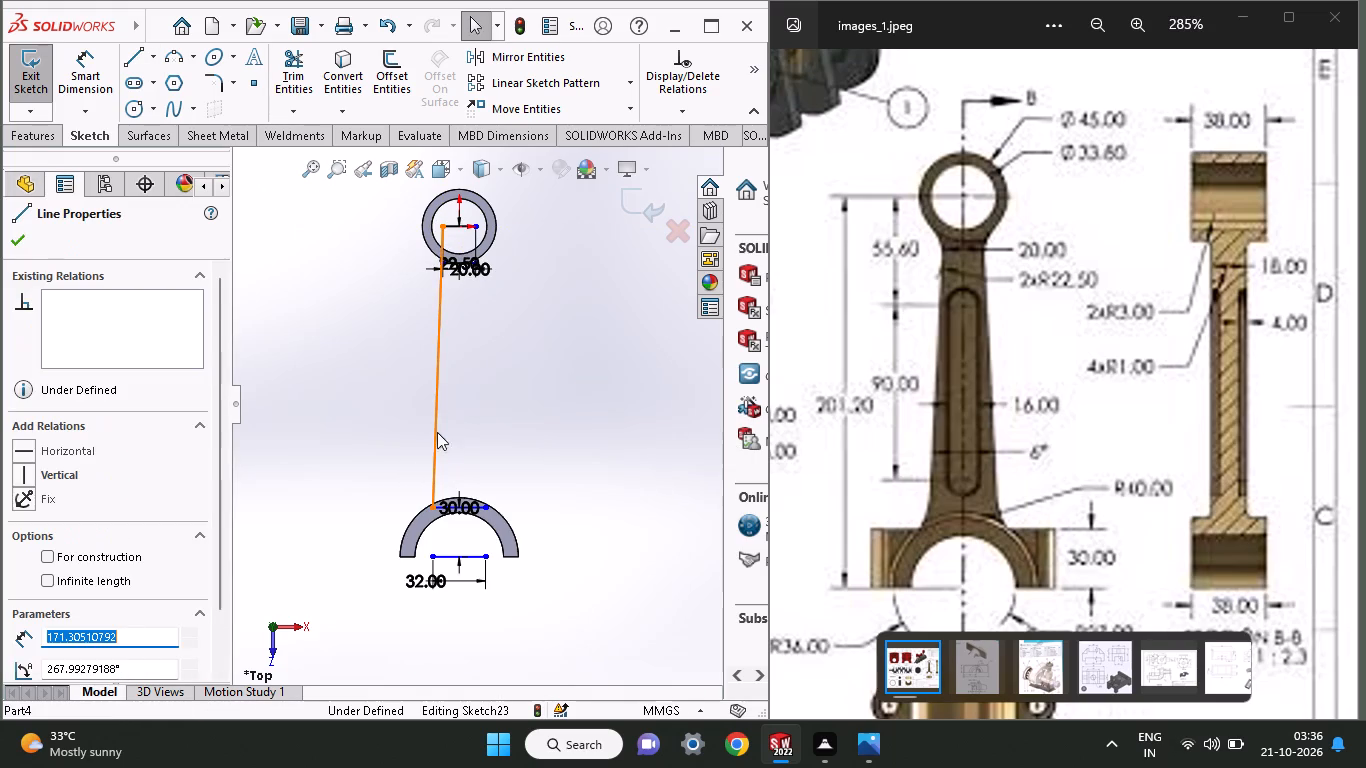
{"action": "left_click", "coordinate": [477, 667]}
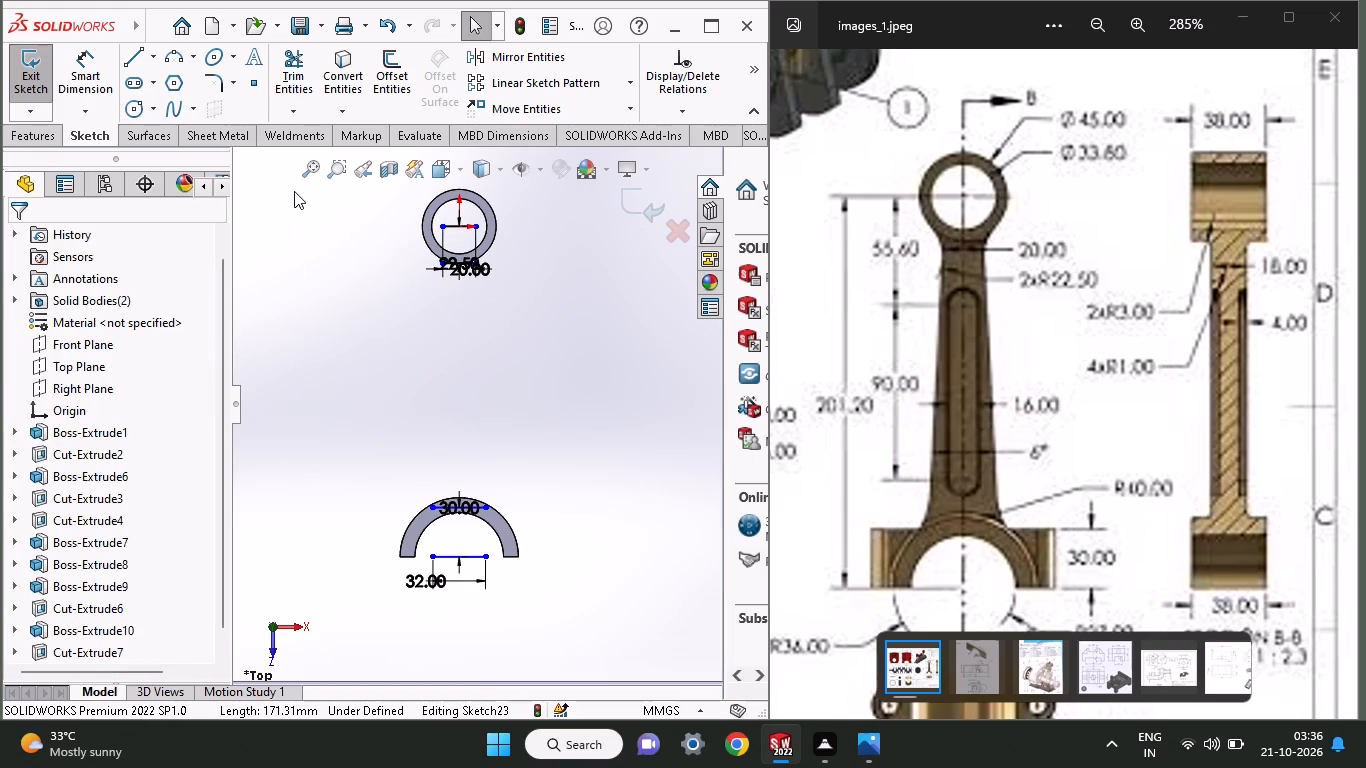
Move the small end's 22.50 and 20.00 dimension texts apart, one to each side clear of the ring.
{"action": "scroll", "coordinate": [443, 251], "scroll_direction": "down", "scroll_amount": 2, "text": "ctrl"}
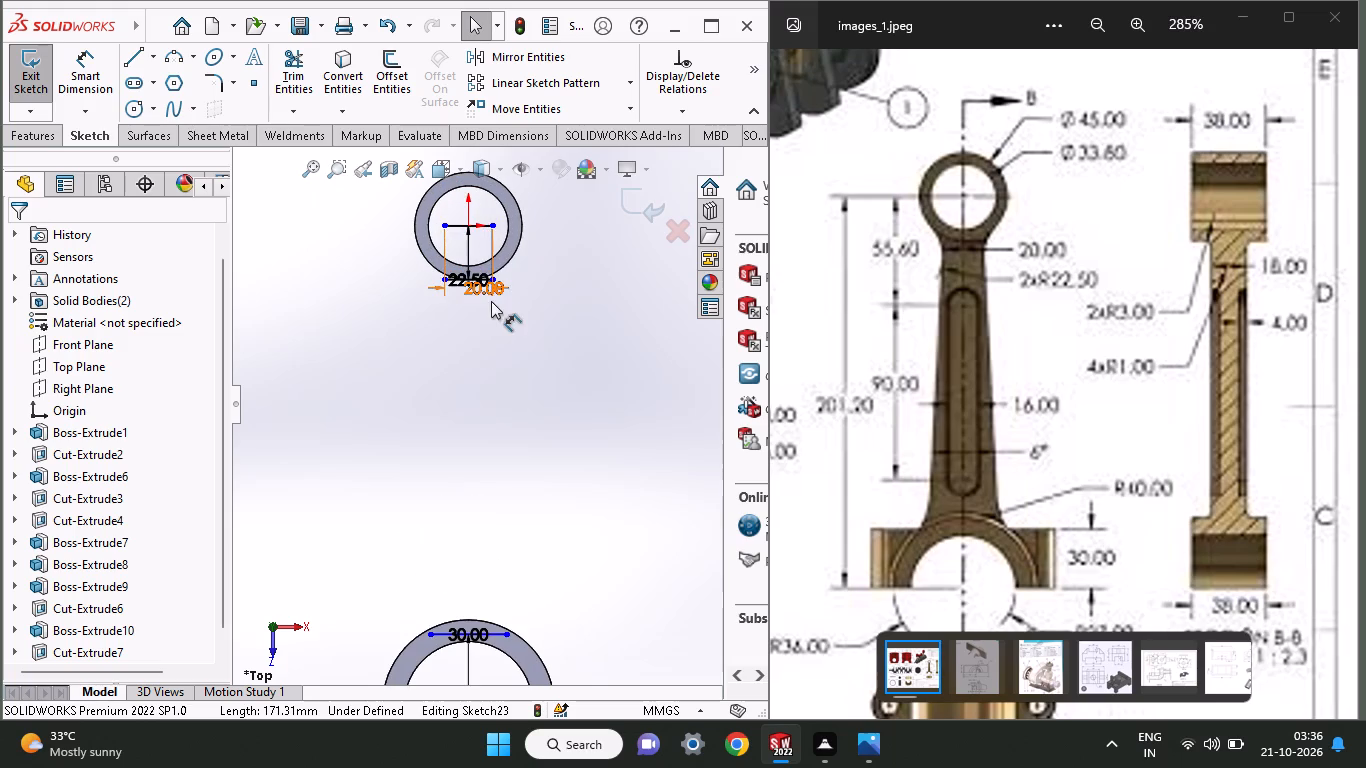
{"action": "left_click_drag", "start_coordinate": [490, 291], "coordinate": [590, 294]}
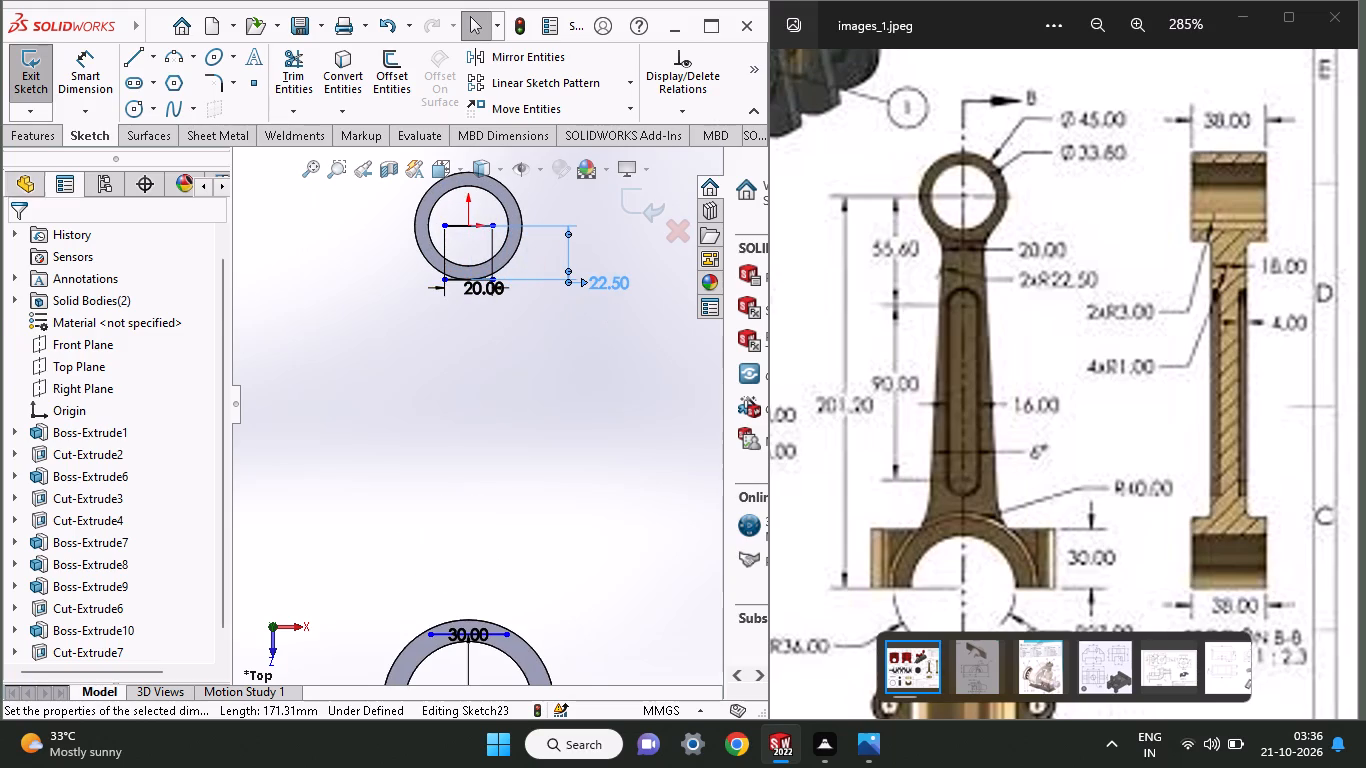
{"action": "left_click_drag", "start_coordinate": [486, 295], "coordinate": [398, 295]}
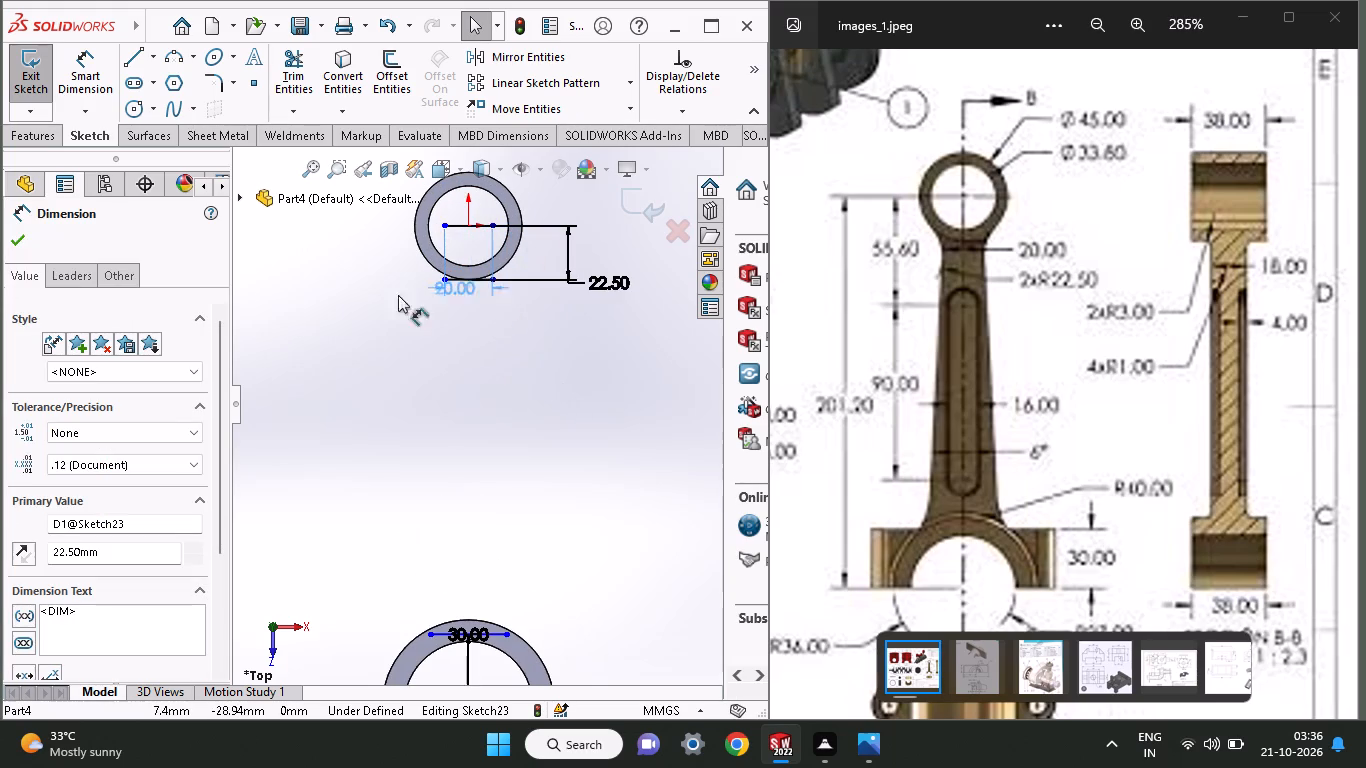
{"action": "left_click_drag", "start_coordinate": [398, 295], "coordinate": [338, 314]}
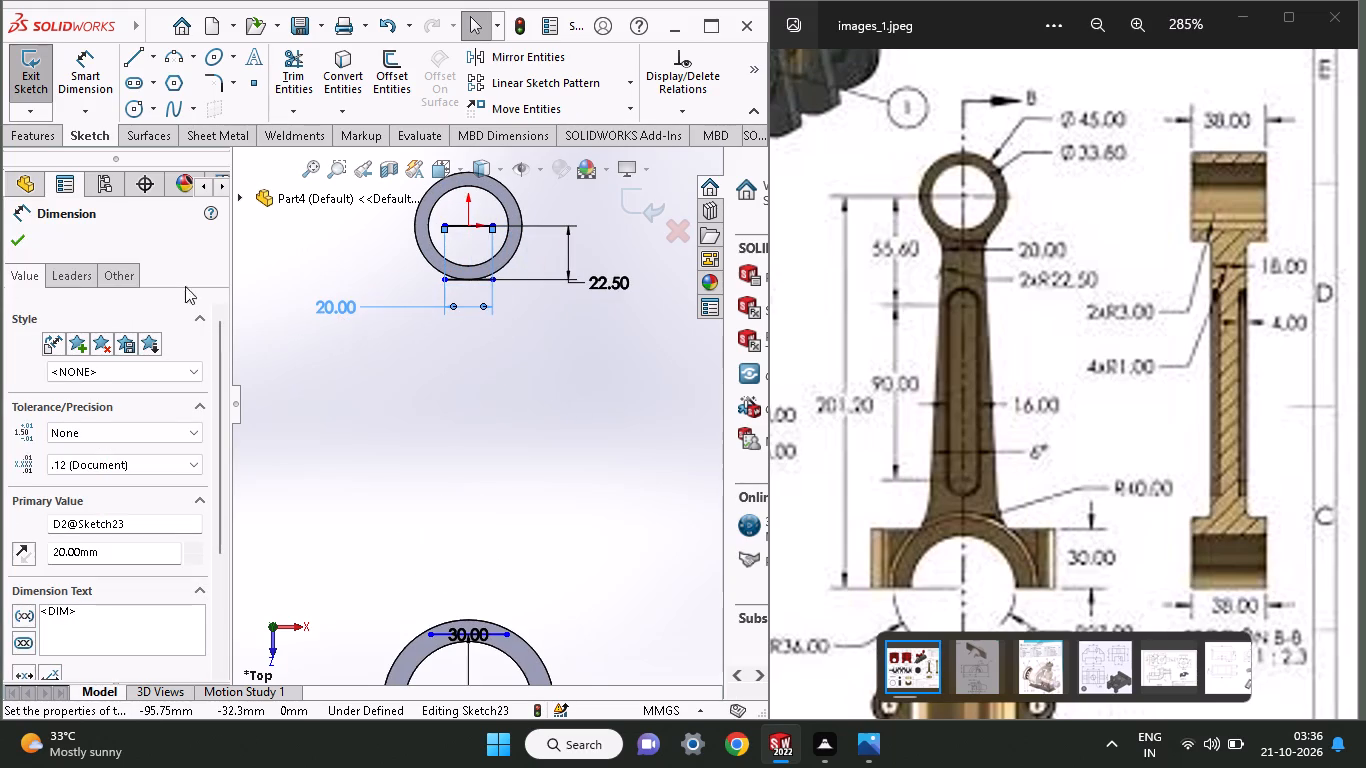
{"action": "left_click", "coordinate": [21, 237]}
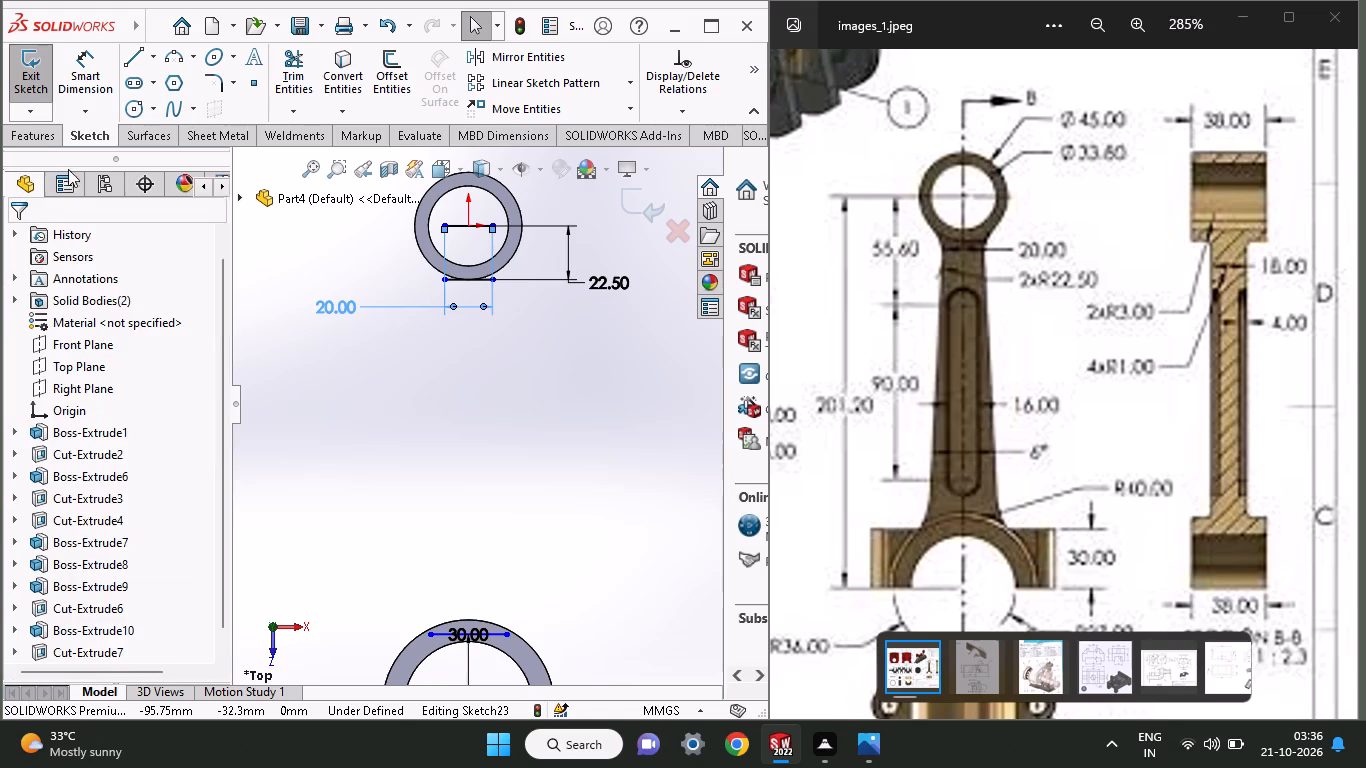
Draw the shank's two tapered side lines, joining the ends of the offset small-end line to the matching ends of the offset big-end line.
{"action": "left_click", "coordinate": [130, 62]}
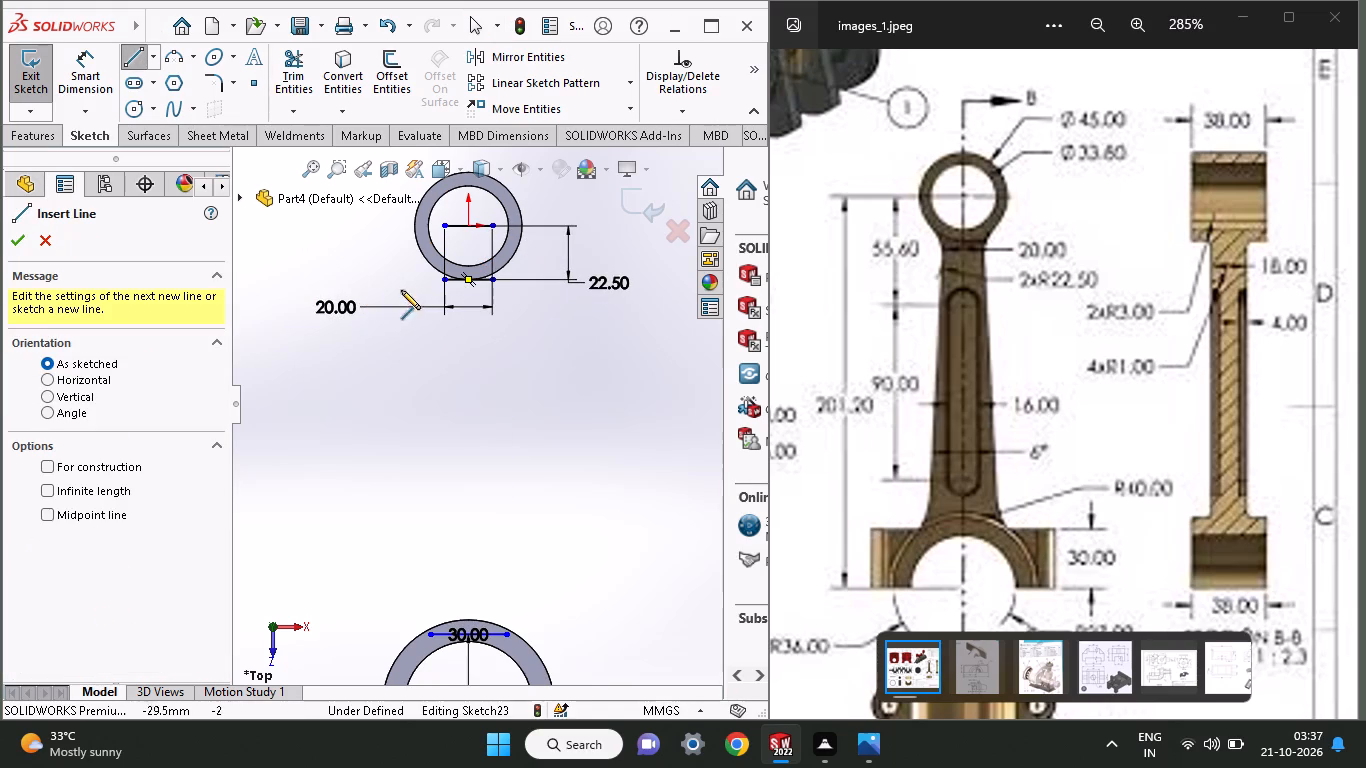
{"action": "left_click", "coordinate": [444, 283]}
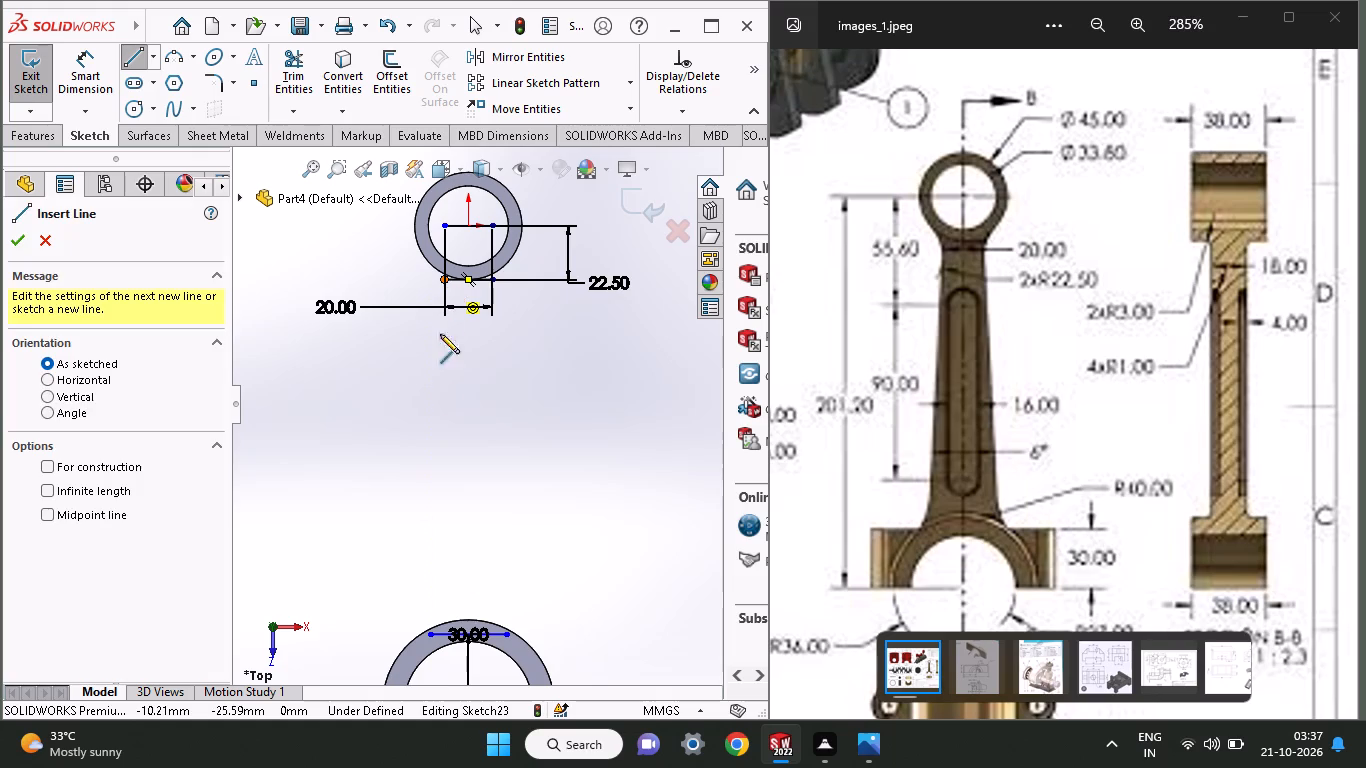
{"action": "left_click", "coordinate": [427, 636]}
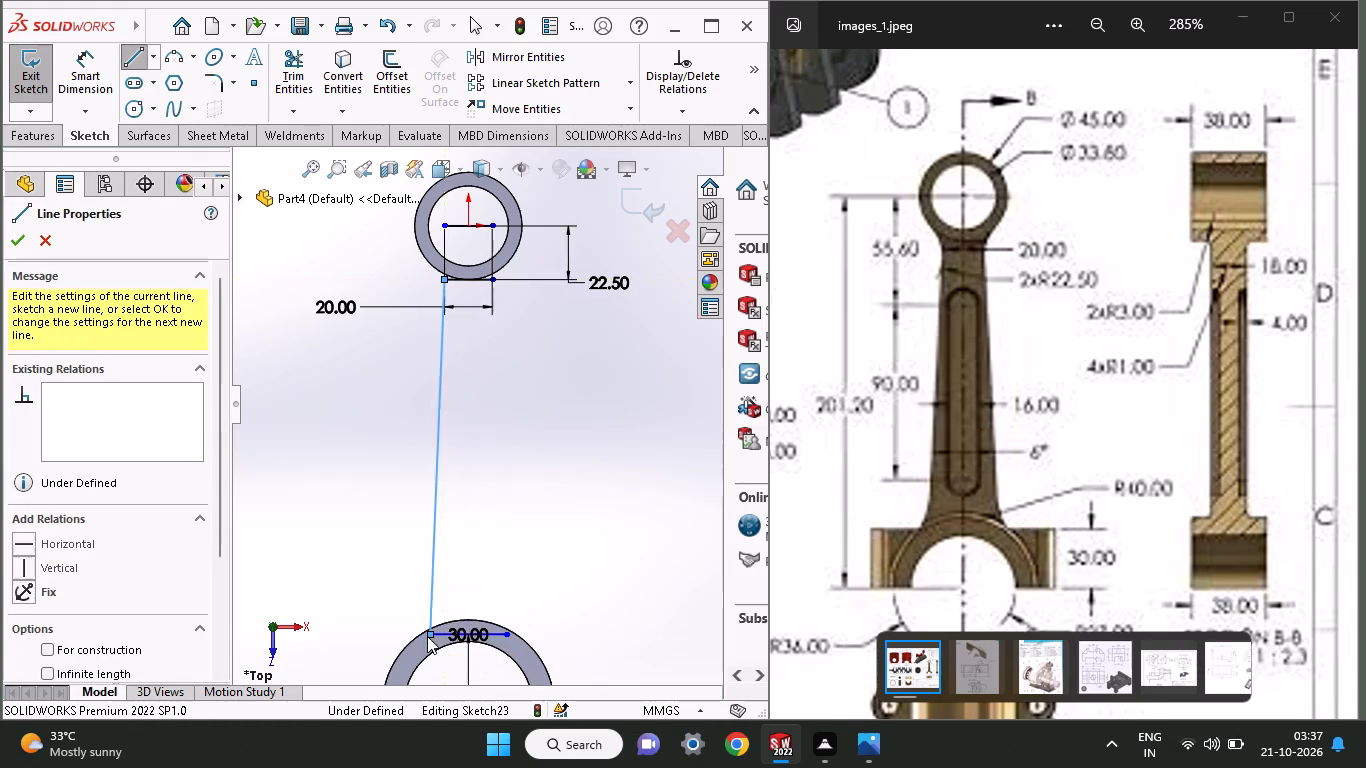
{"action": "right_click", "coordinate": [357, 570]}
{"action": "left_click", "coordinate": [383, 571]}
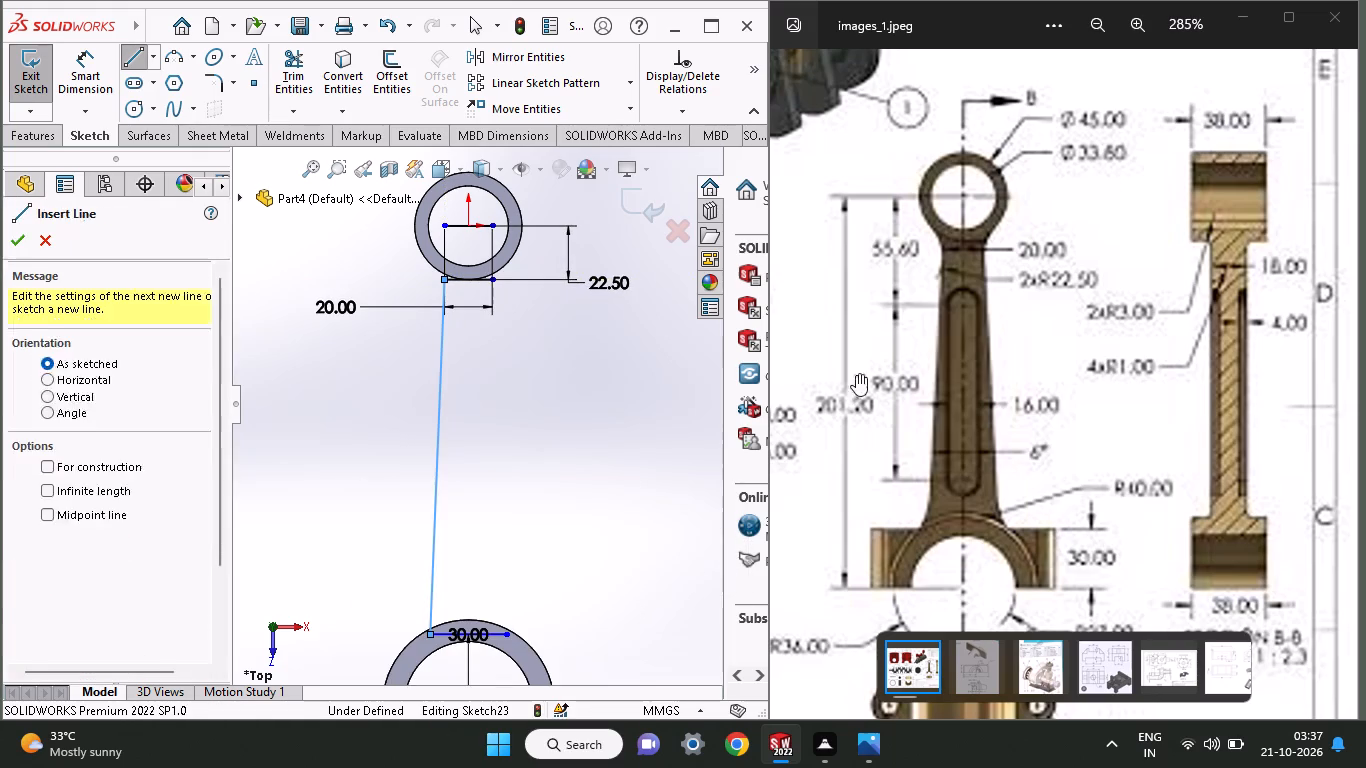
{"action": "left_click", "coordinate": [135, 64]}
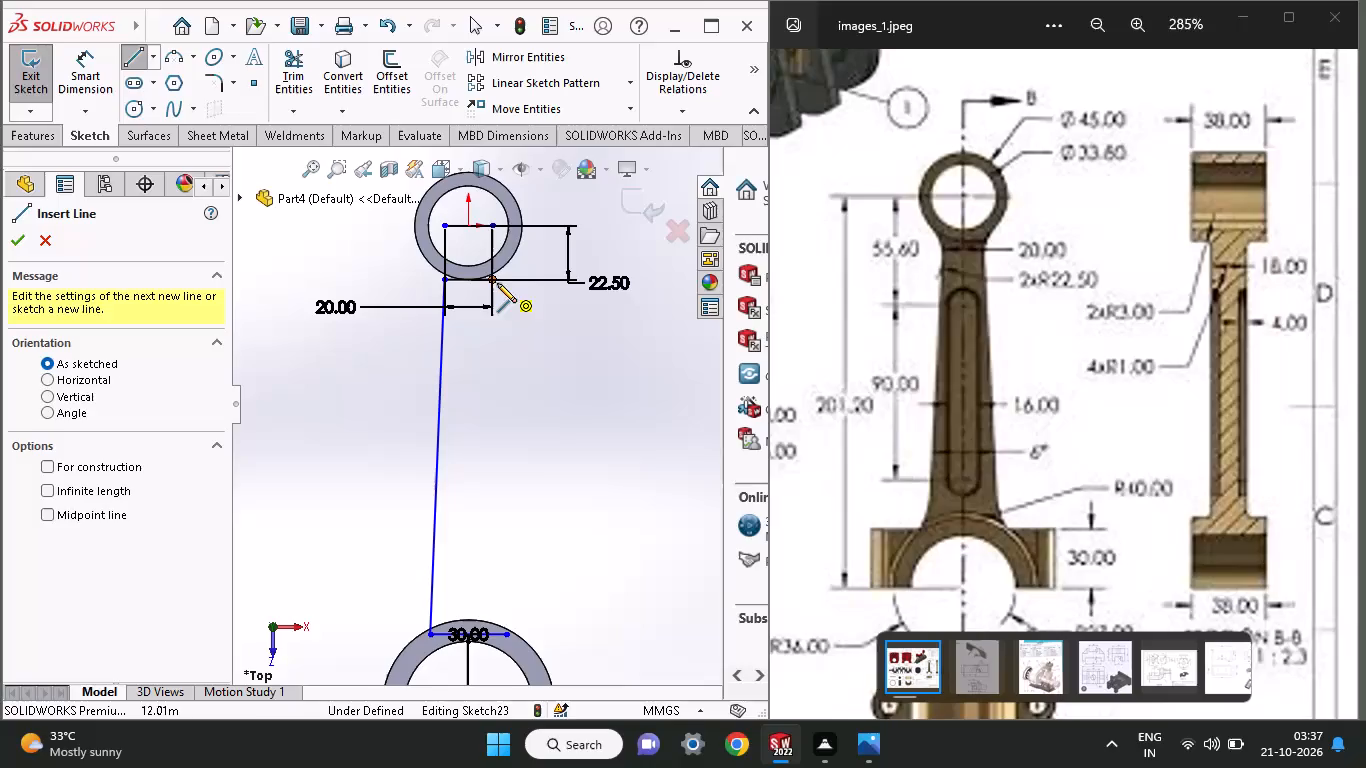
{"action": "left_click", "coordinate": [495, 279]}
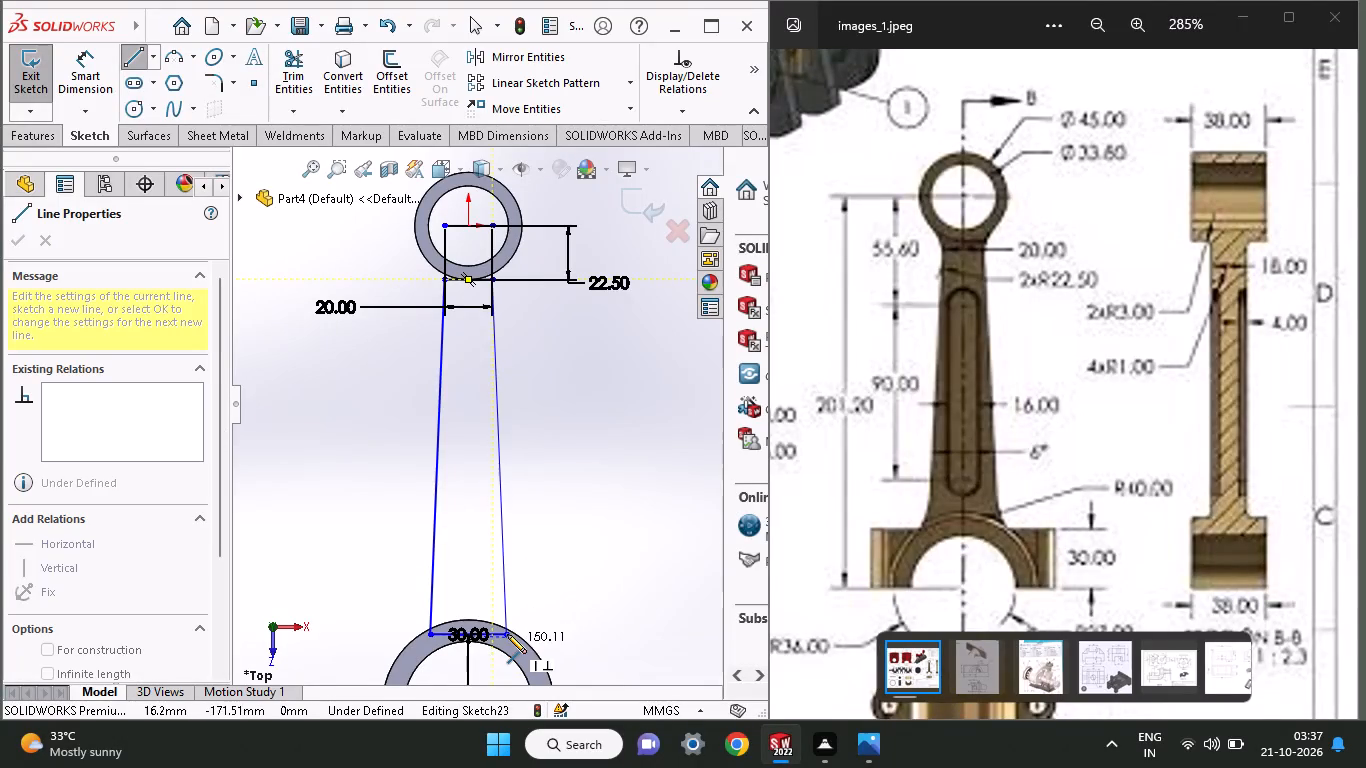
{"action": "left_click", "coordinate": [507, 634]}
{"action": "right_click", "coordinate": [533, 549]}
{"action": "left_click", "coordinate": [544, 561]}
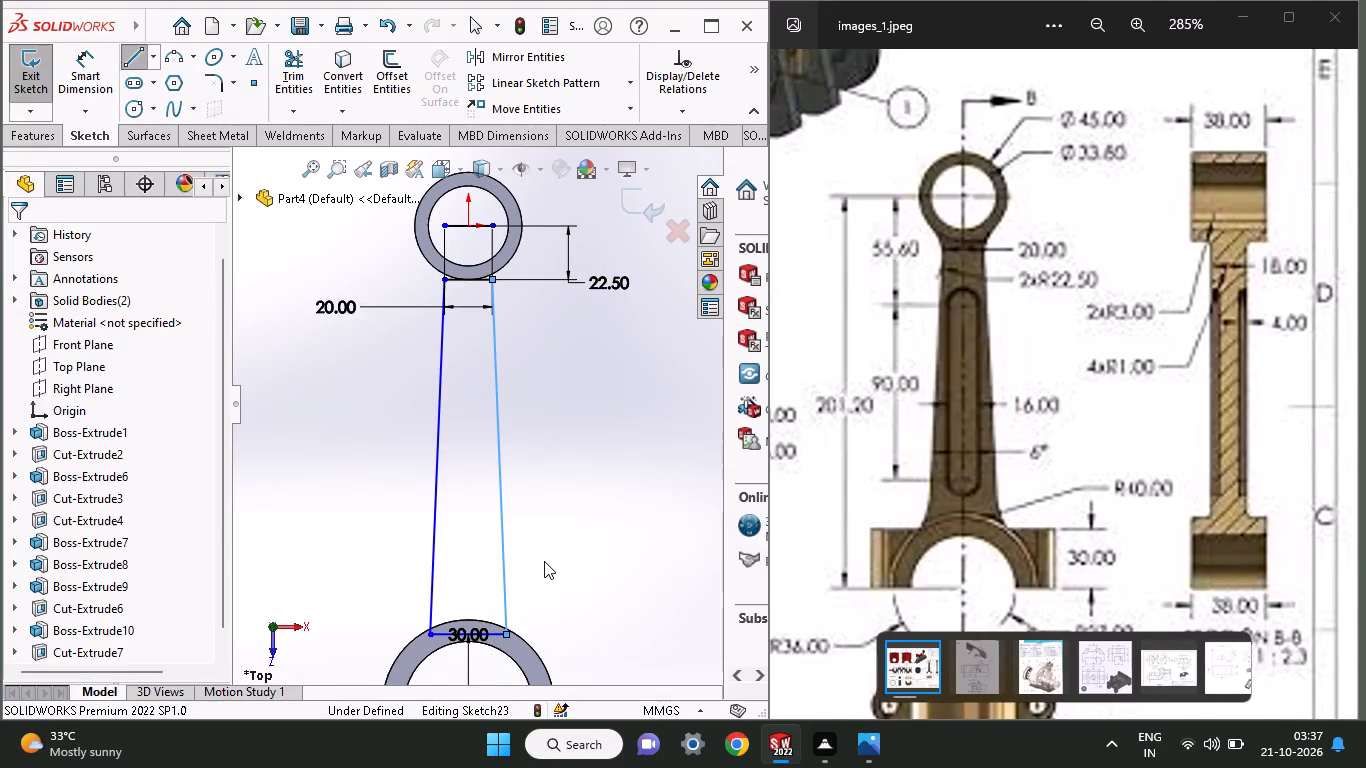
Finish and exit the shank sketch.
{"action": "scroll", "coordinate": [544, 561], "scroll_direction": "up", "scroll_amount": 4, "text": "ctrl"}
{"action": "scroll", "coordinate": [544, 561], "scroll_direction": "down", "scroll_amount": 3, "text": "ctrl"}
{"action": "scroll", "coordinate": [441, 328], "scroll_direction": "up", "scroll_amount": 4, "text": "ctrl"}
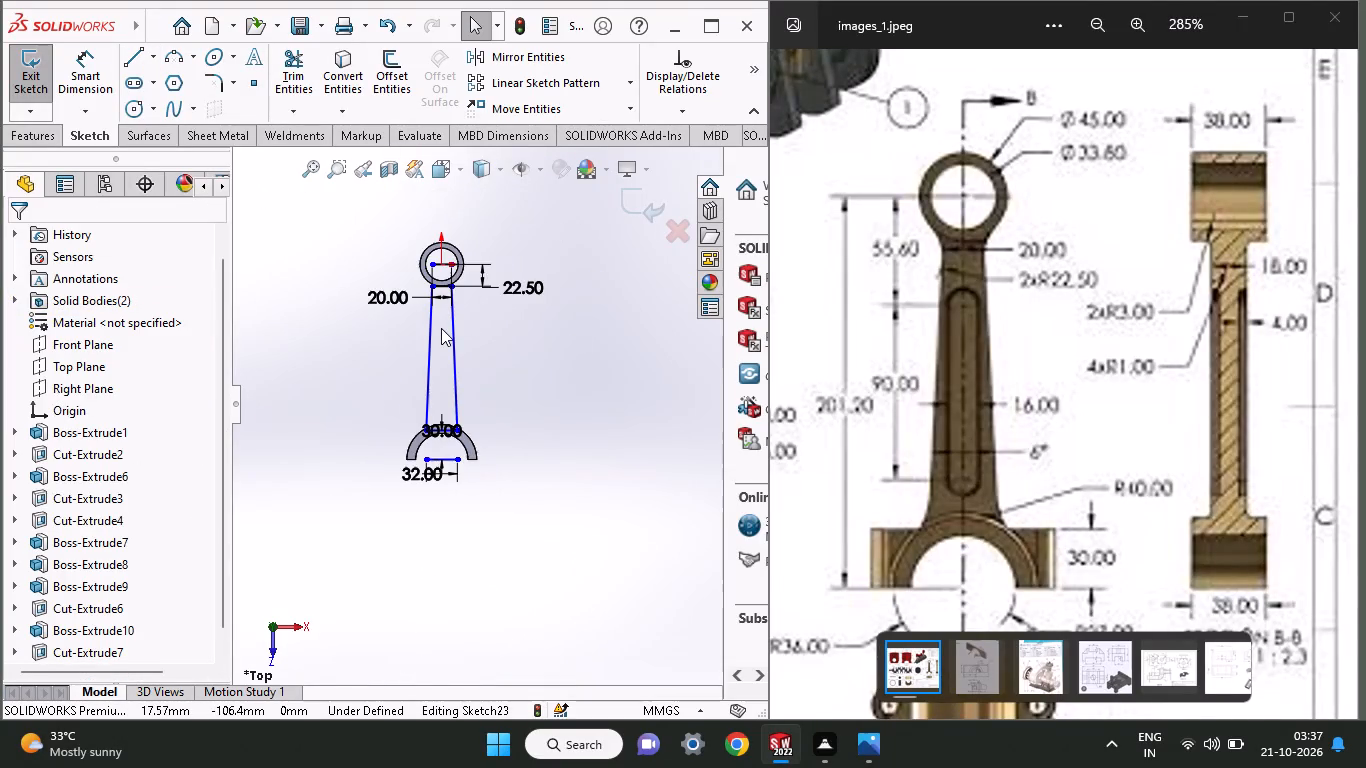
{"action": "scroll", "coordinate": [441, 328], "scroll_direction": "down", "scroll_amount": 4, "text": "ctrl"}
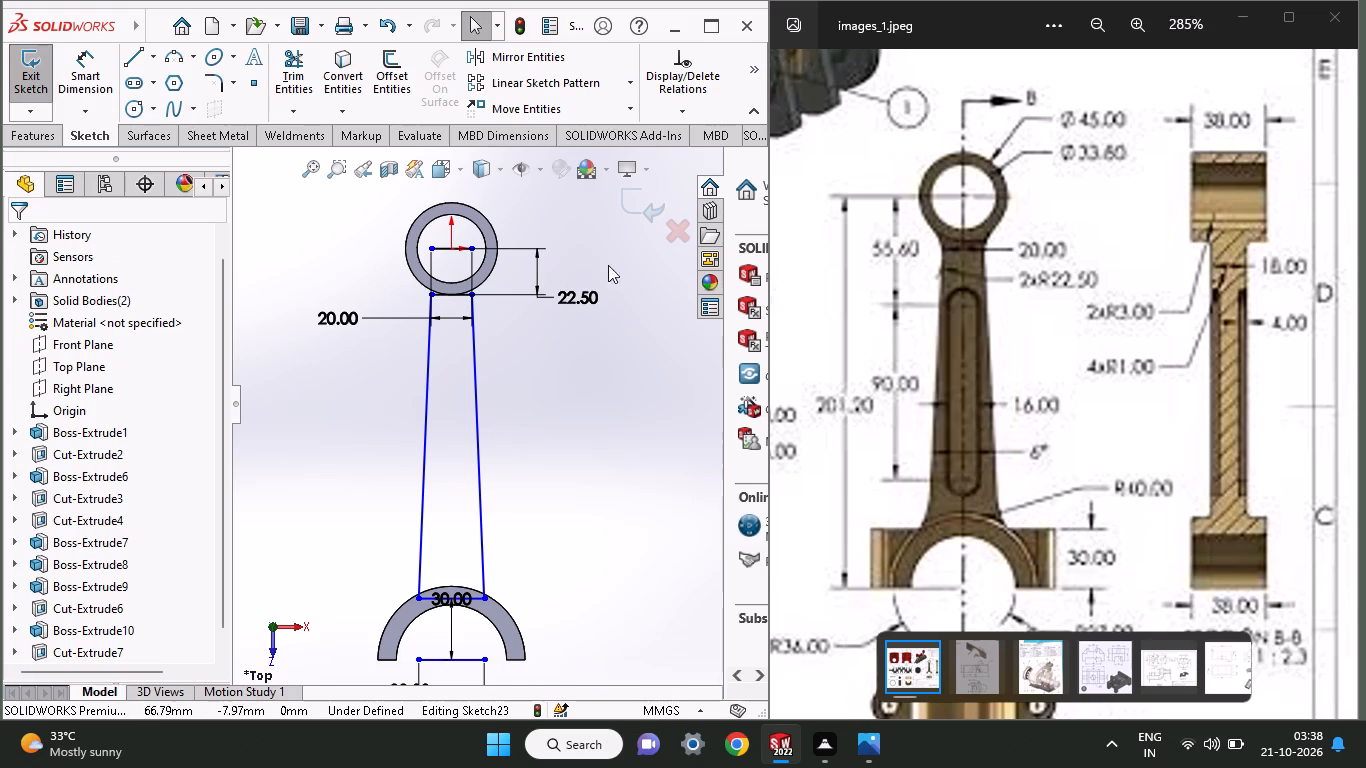
{"action": "left_click", "coordinate": [640, 204]}
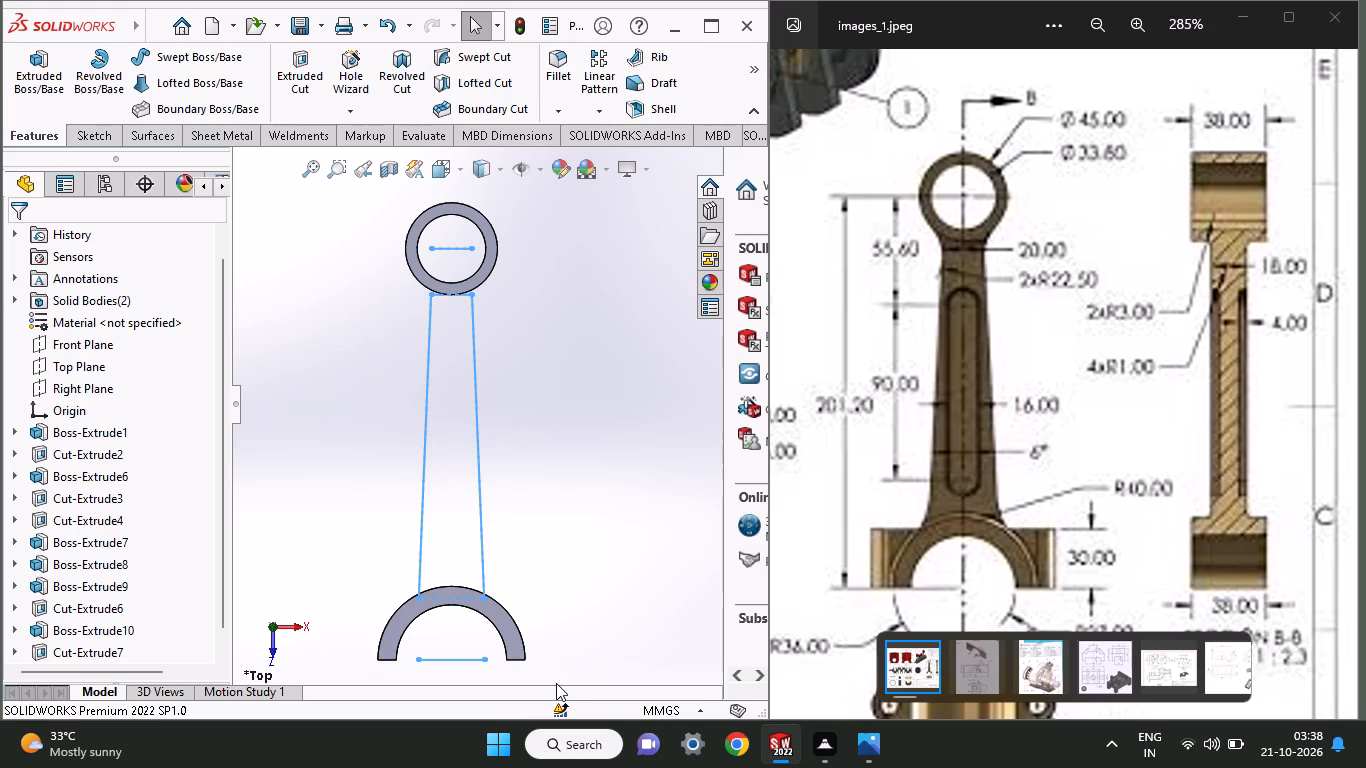
Delete the finished shank sketch containing the tapered side lines and both end lines.
{"action": "left_click_drag", "start_coordinate": [555, 685], "coordinate": [360, 514]}
{"action": "left_click_drag", "start_coordinate": [568, 673], "coordinate": [337, 337]}
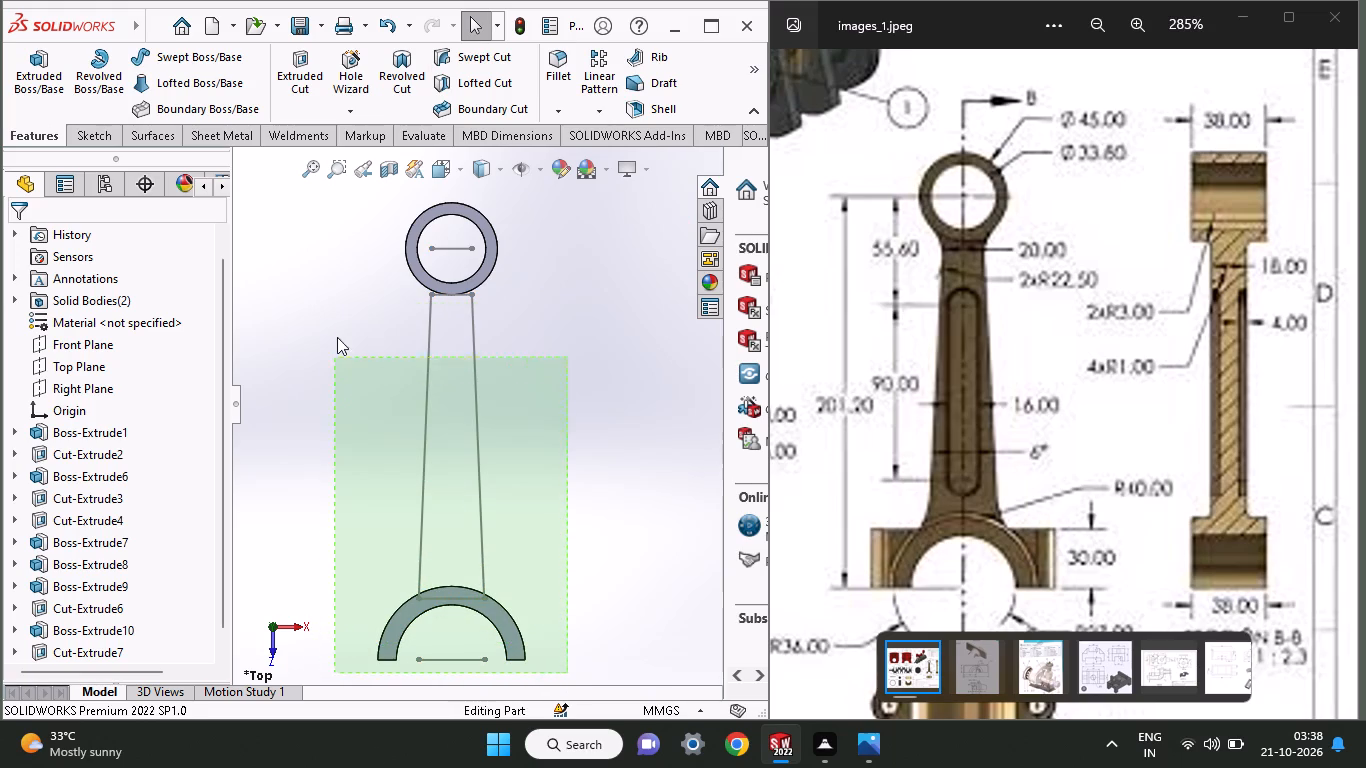
{"action": "left_click_drag", "start_coordinate": [337, 337], "coordinate": [336, 238]}
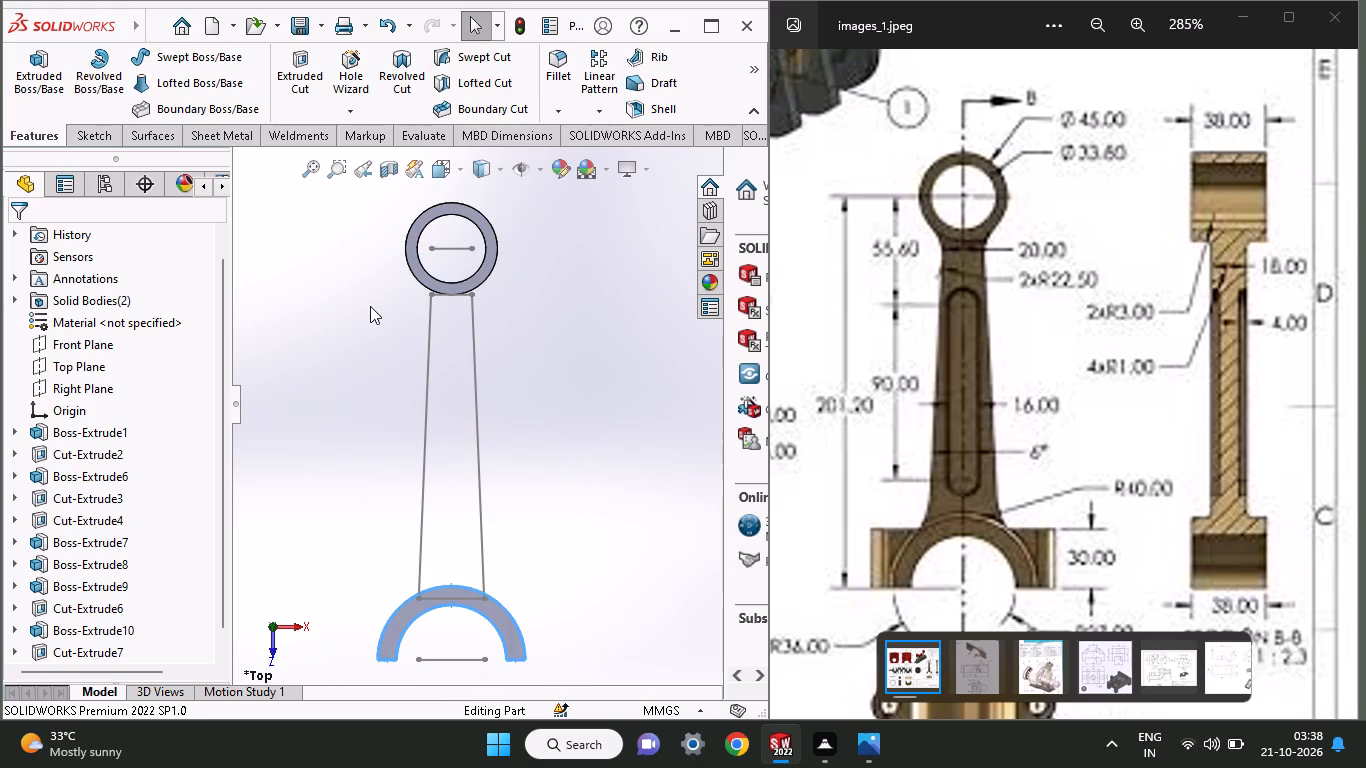
{"action": "left_click", "coordinate": [370, 306]}
{"action": "left_click", "coordinate": [479, 666]}
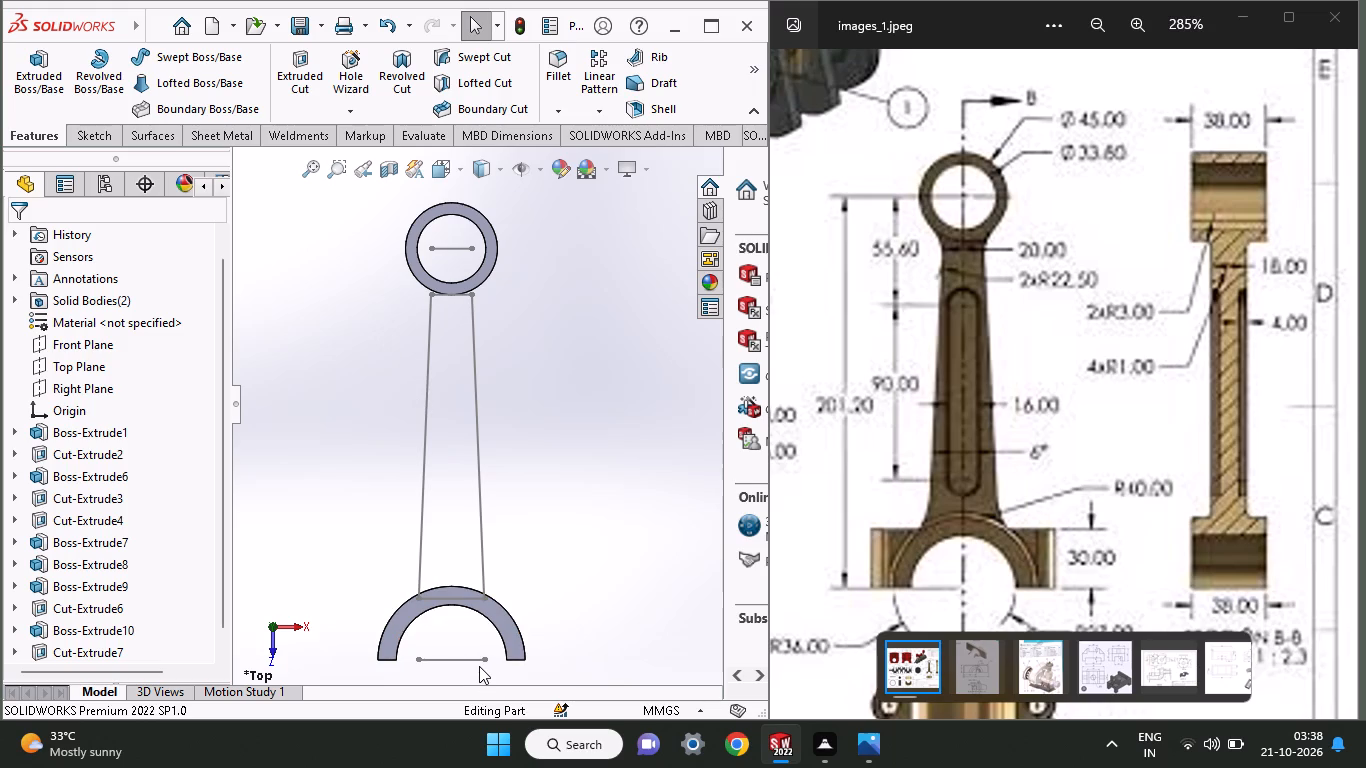
{"action": "left_click", "coordinate": [453, 659]}
{"action": "right_click", "coordinate": [453, 659]}
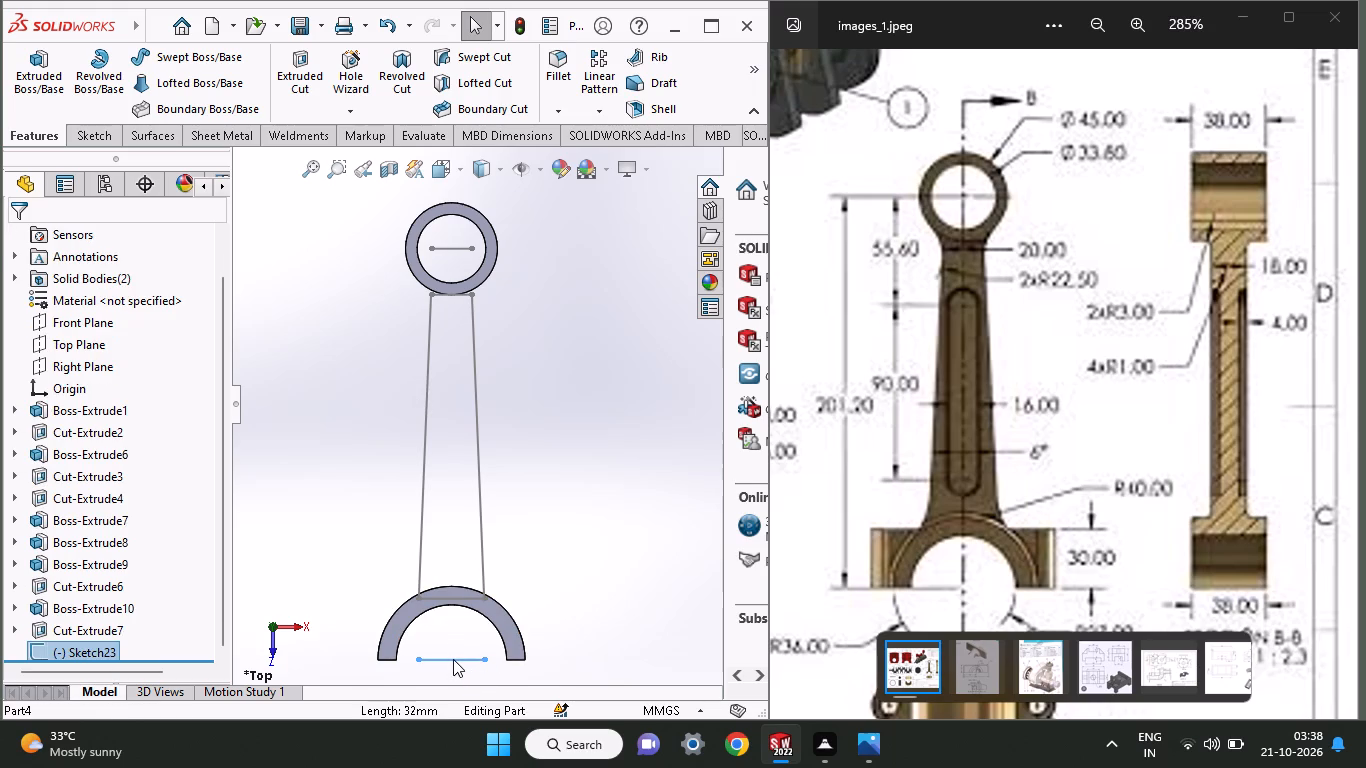
{"action": "left_click", "coordinate": [479, 682]}
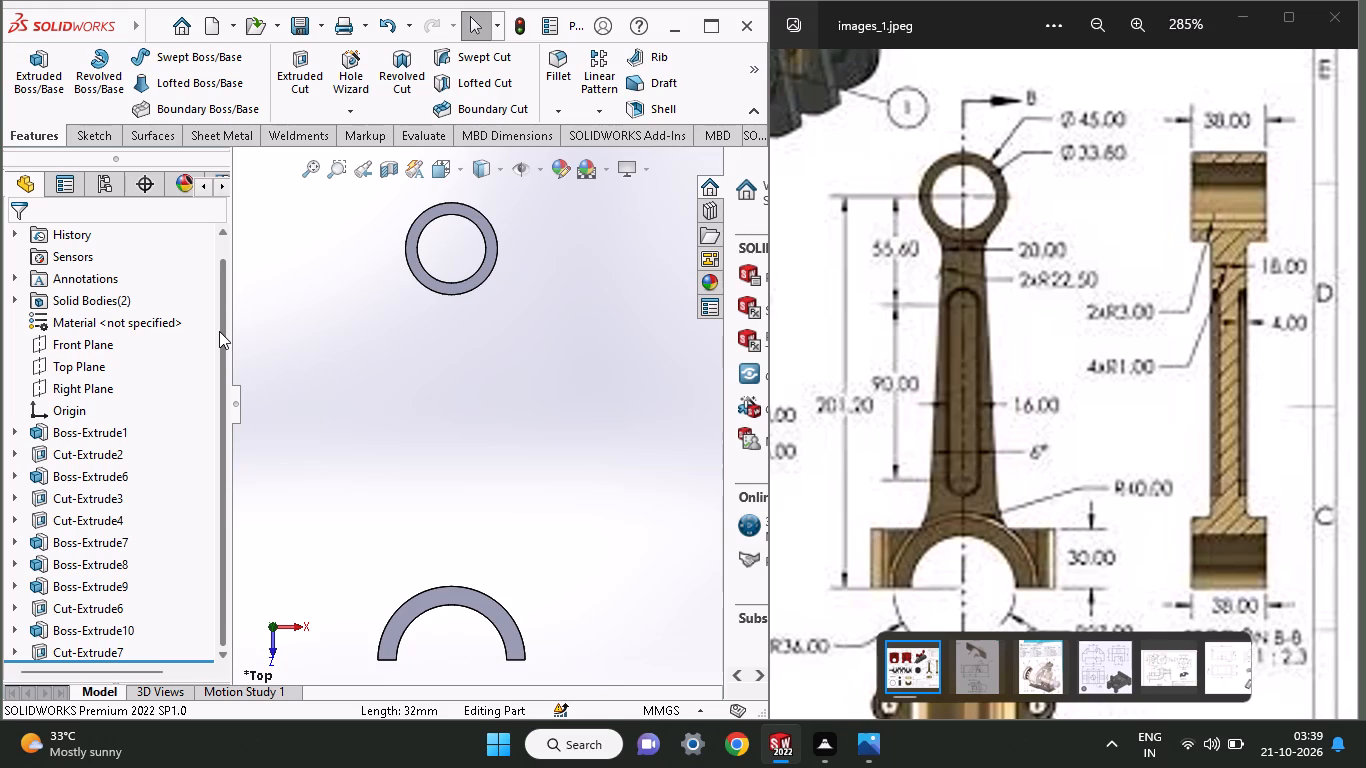
On the Top Plane, sketch a horizontal line about 89 mm long through the lowest point of the small ring, extending to both sides.
{"action": "left_click", "coordinate": [72, 139]}
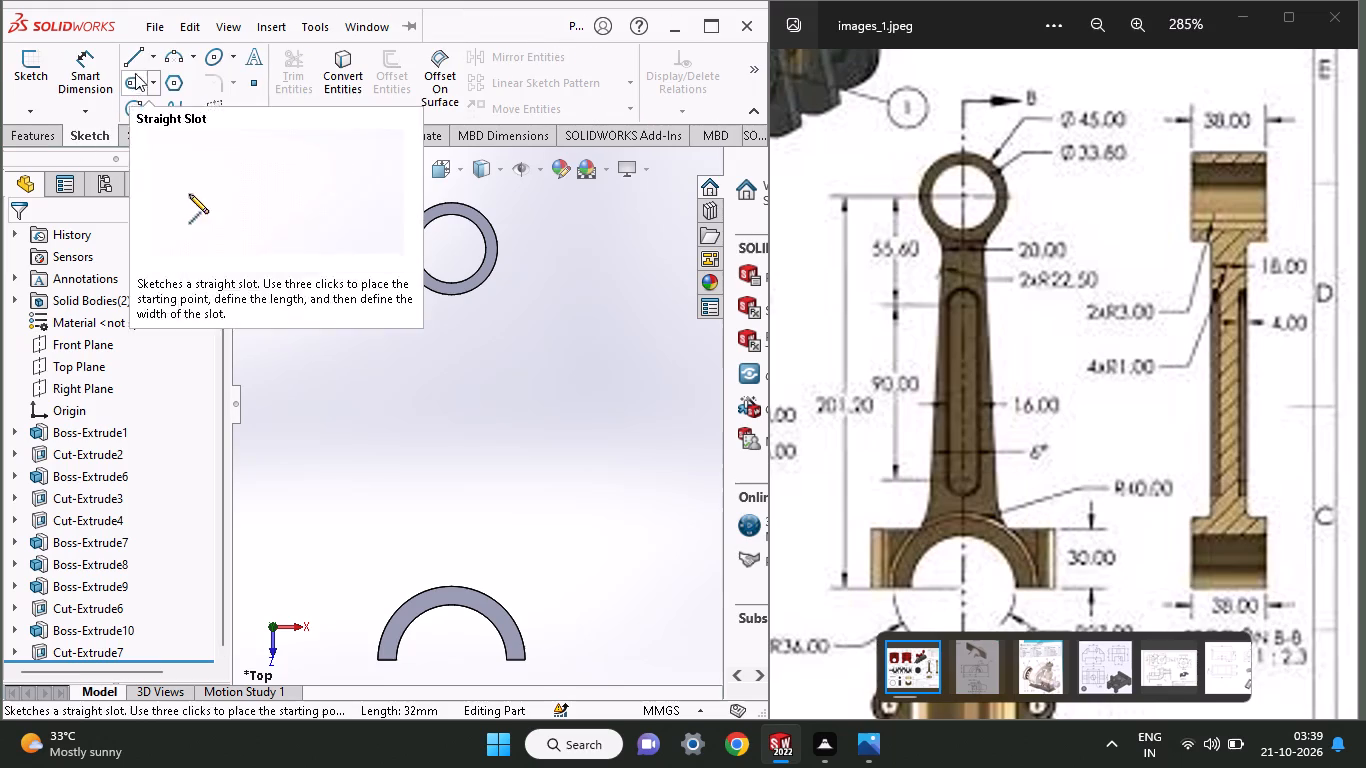
{"action": "left_click", "coordinate": [143, 59]}
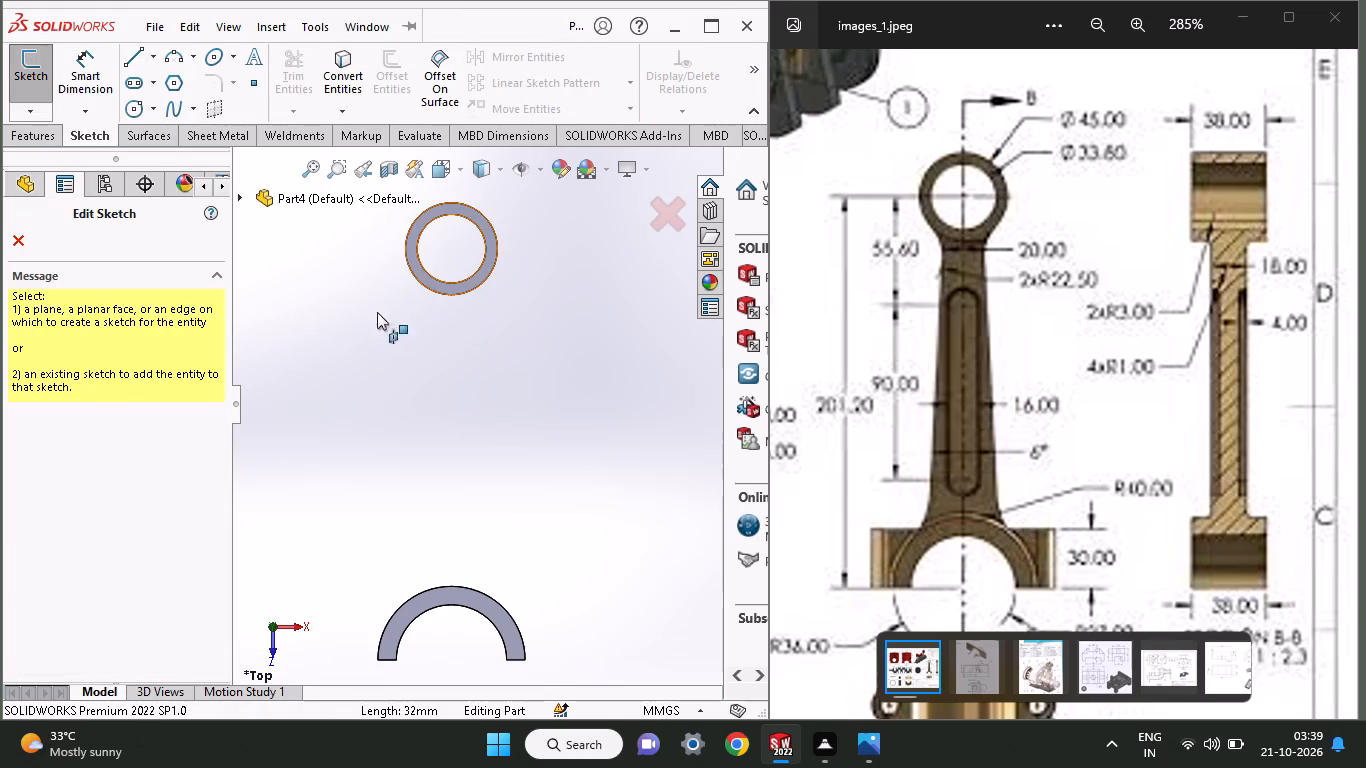
{"action": "left_click", "coordinate": [36, 182]}
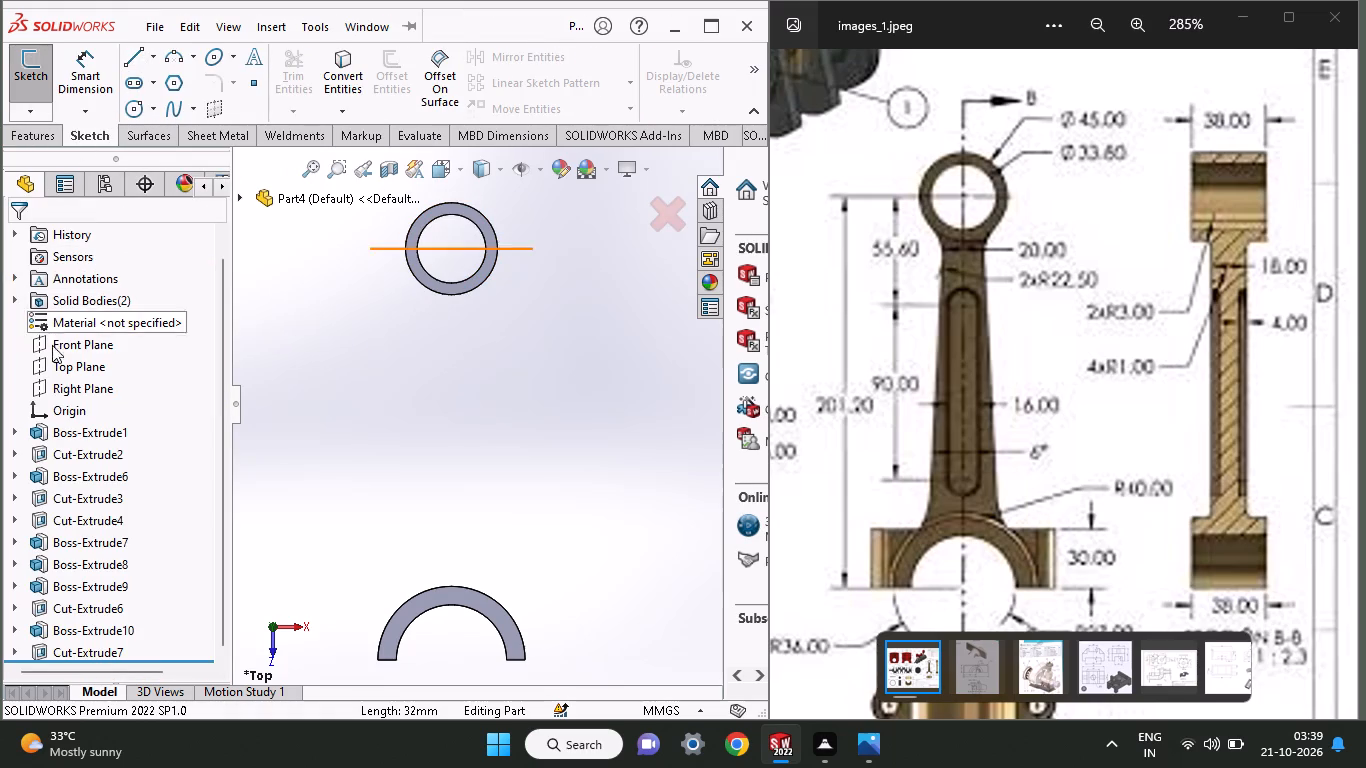
{"action": "left_click", "coordinate": [48, 370]}
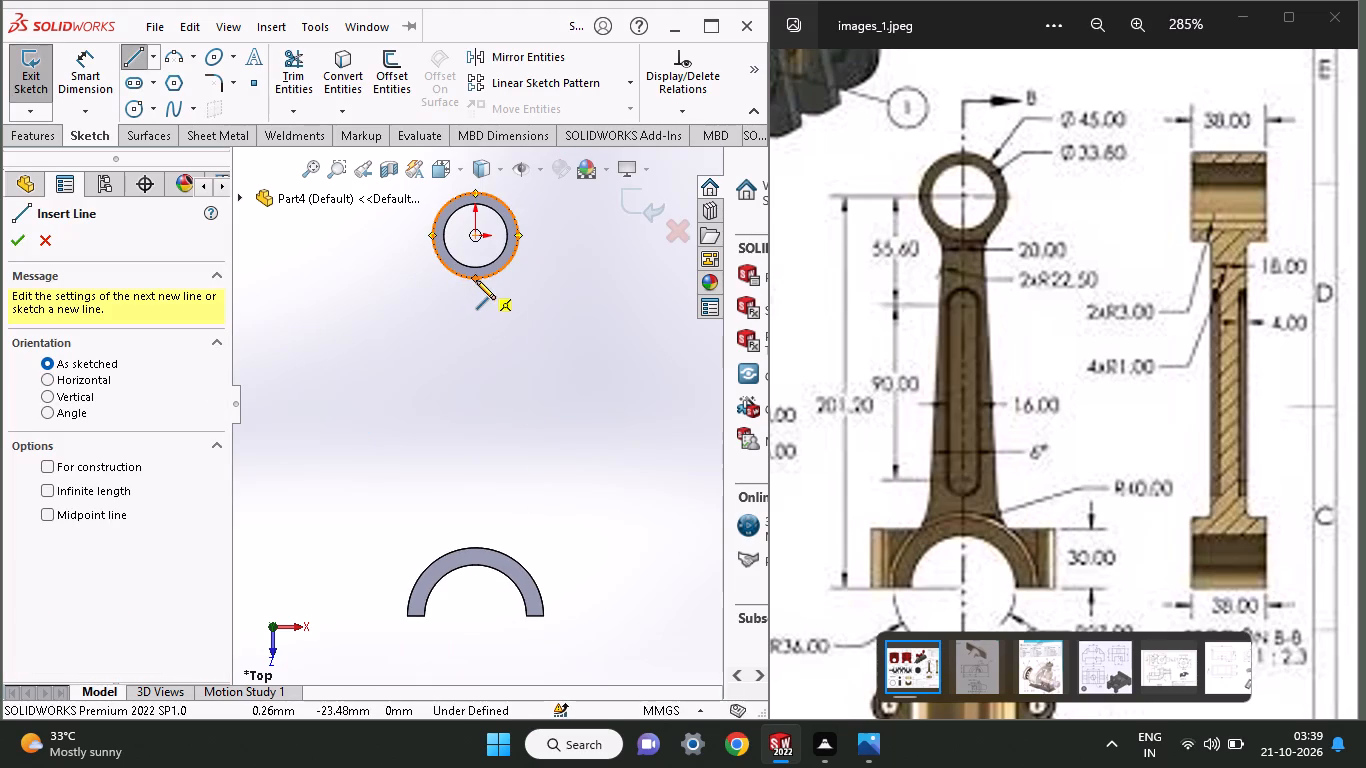
{"action": "left_click", "coordinate": [476, 280]}
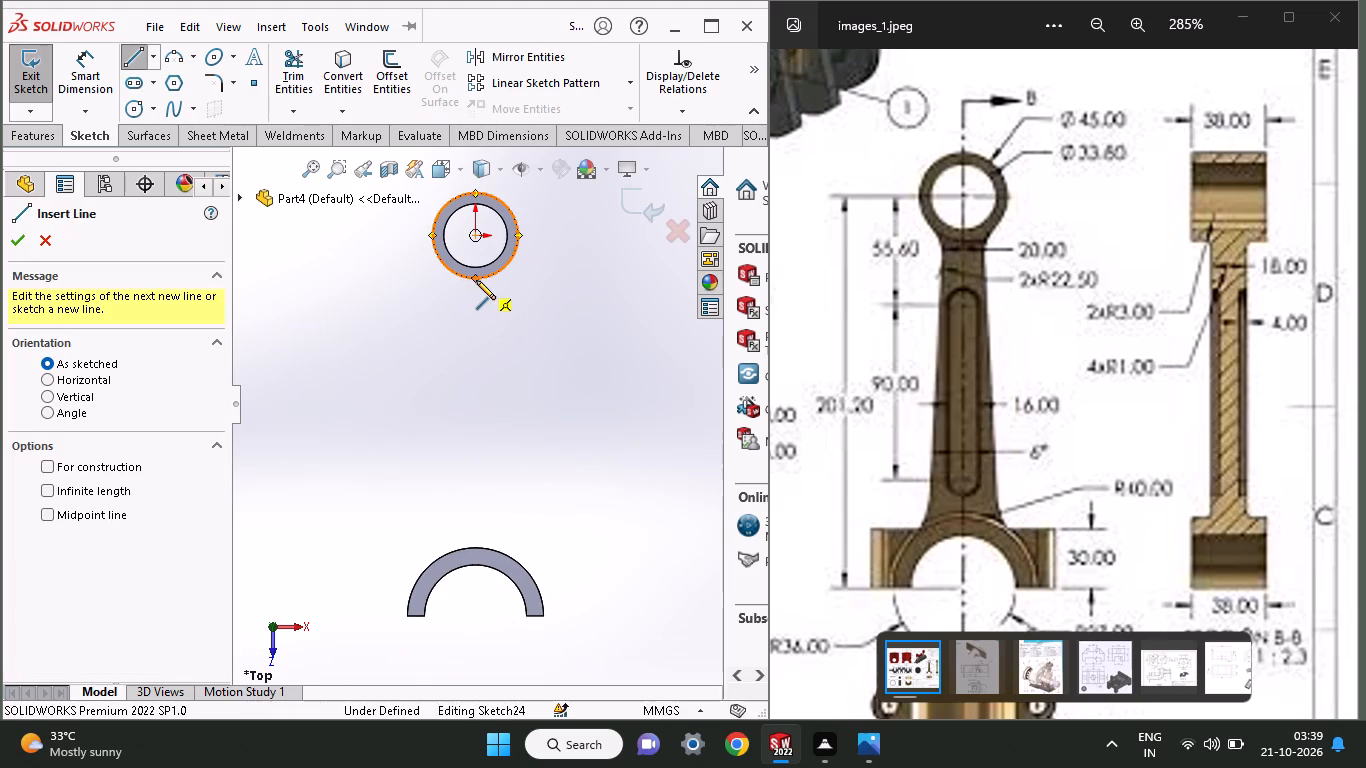
{"action": "left_click", "coordinate": [392, 275]}
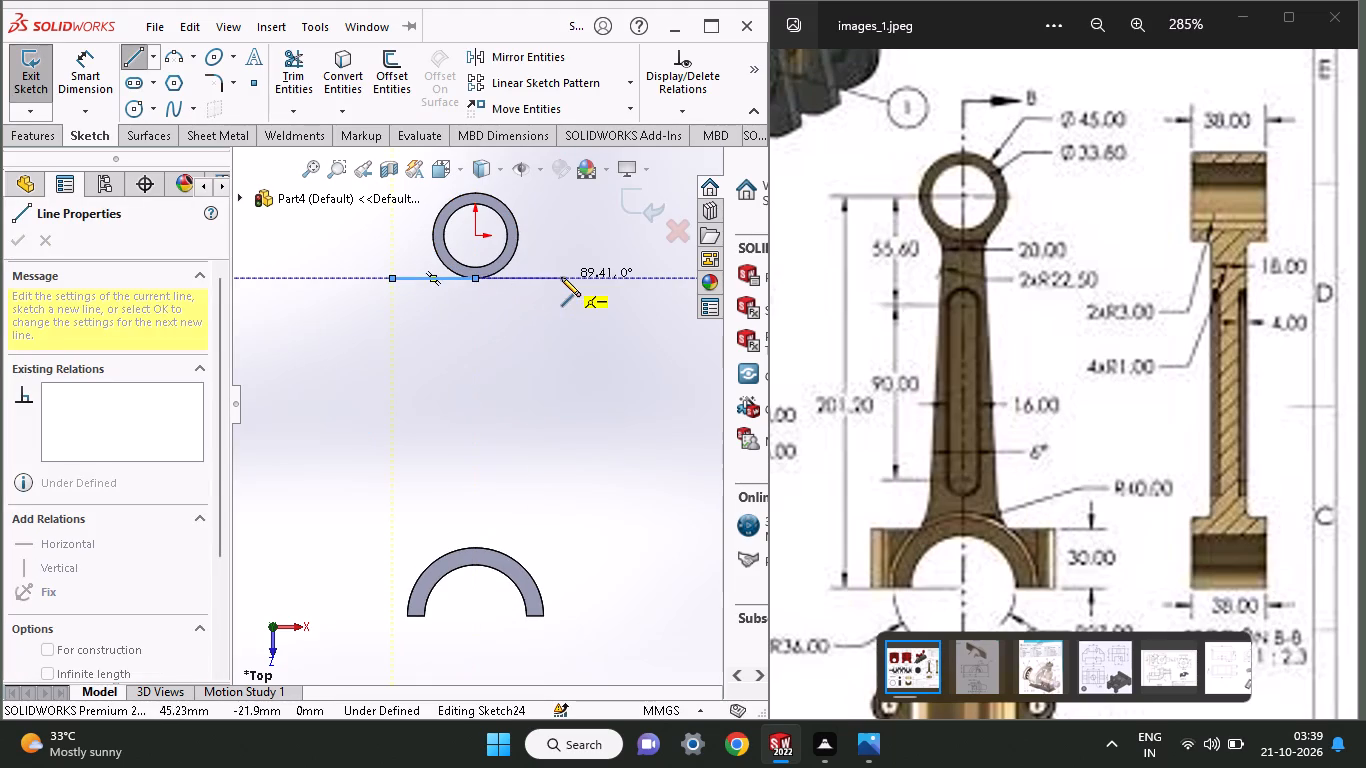
{"action": "left_click", "coordinate": [561, 277]}
{"action": "right_click", "coordinate": [551, 245]}
{"action": "left_click", "coordinate": [569, 252]}
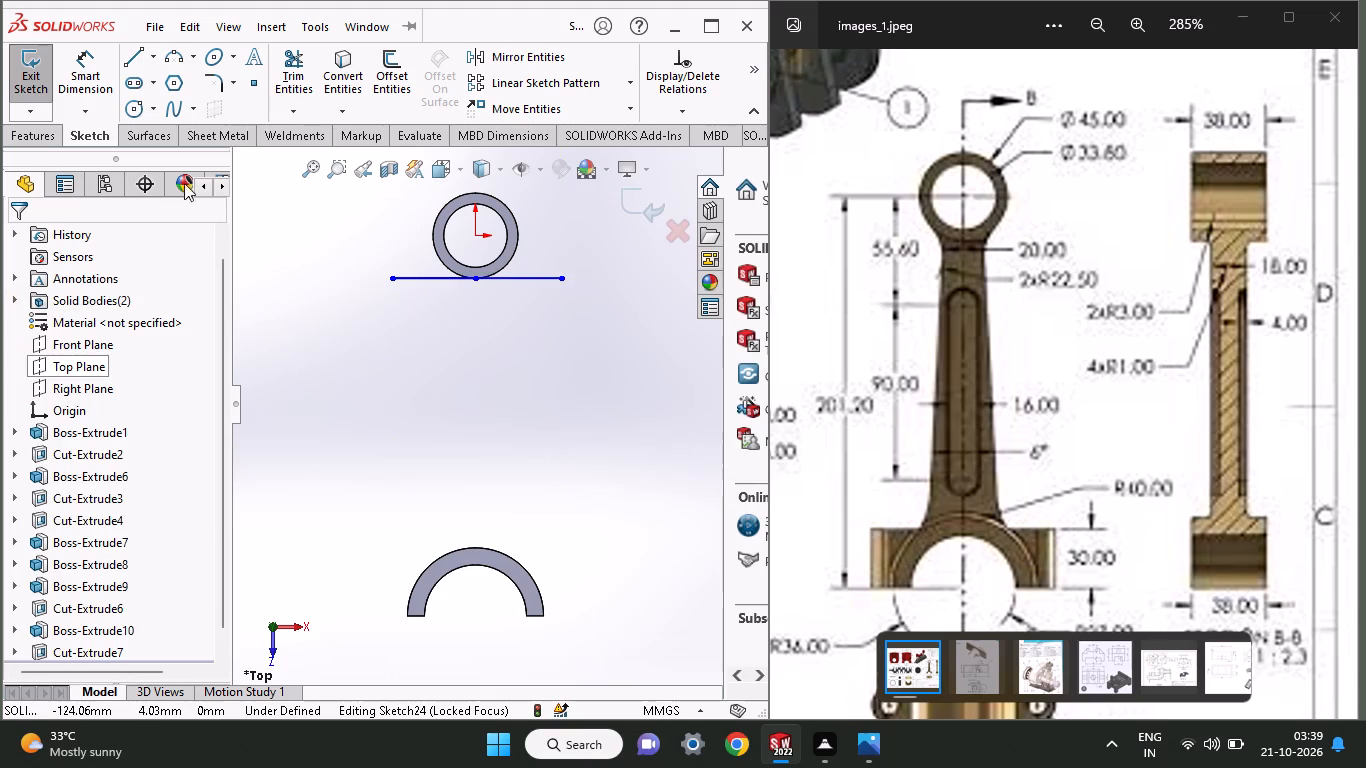
Draw a horizontal line about 107 mm long through the top point of the big-end arc, extending to both sides.
{"action": "left_click", "coordinate": [137, 53]}
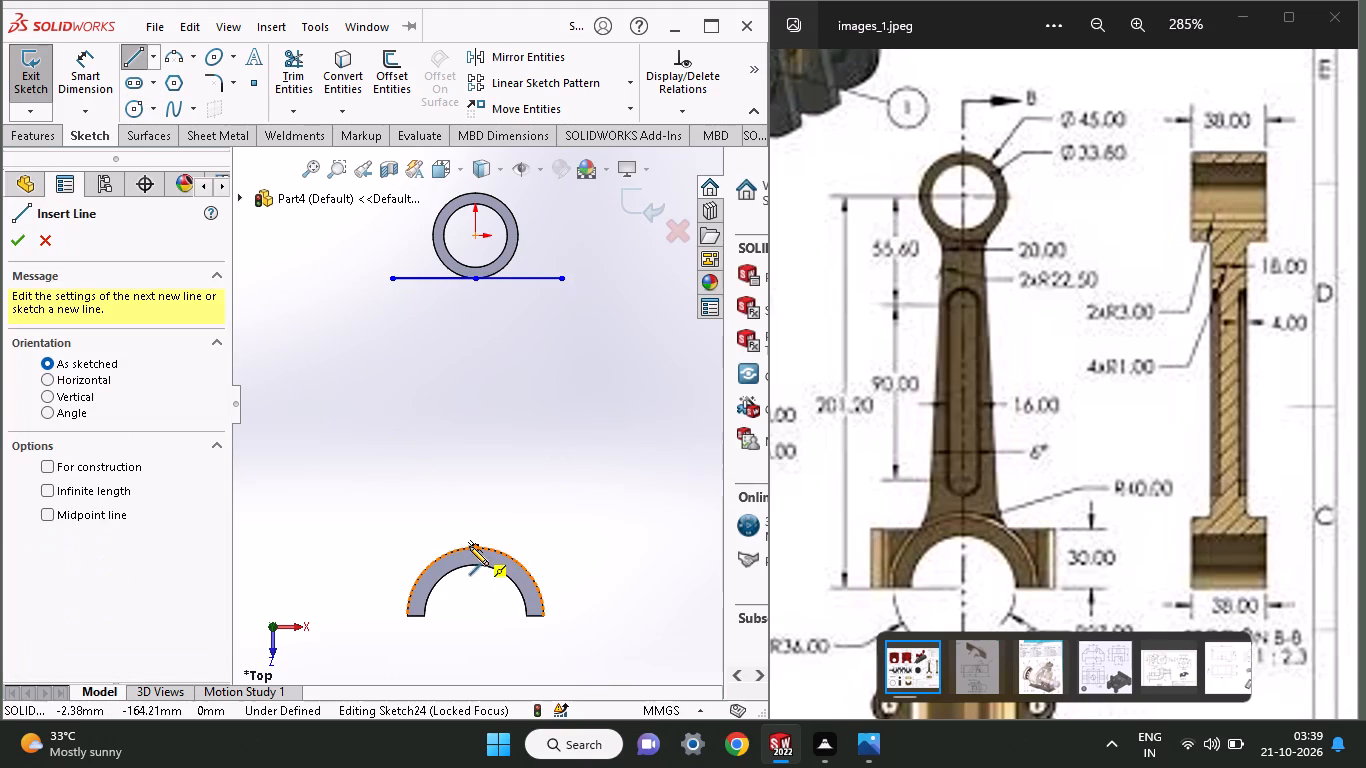
{"action": "left_click", "coordinate": [479, 546]}
{"action": "left_click", "coordinate": [371, 546]}
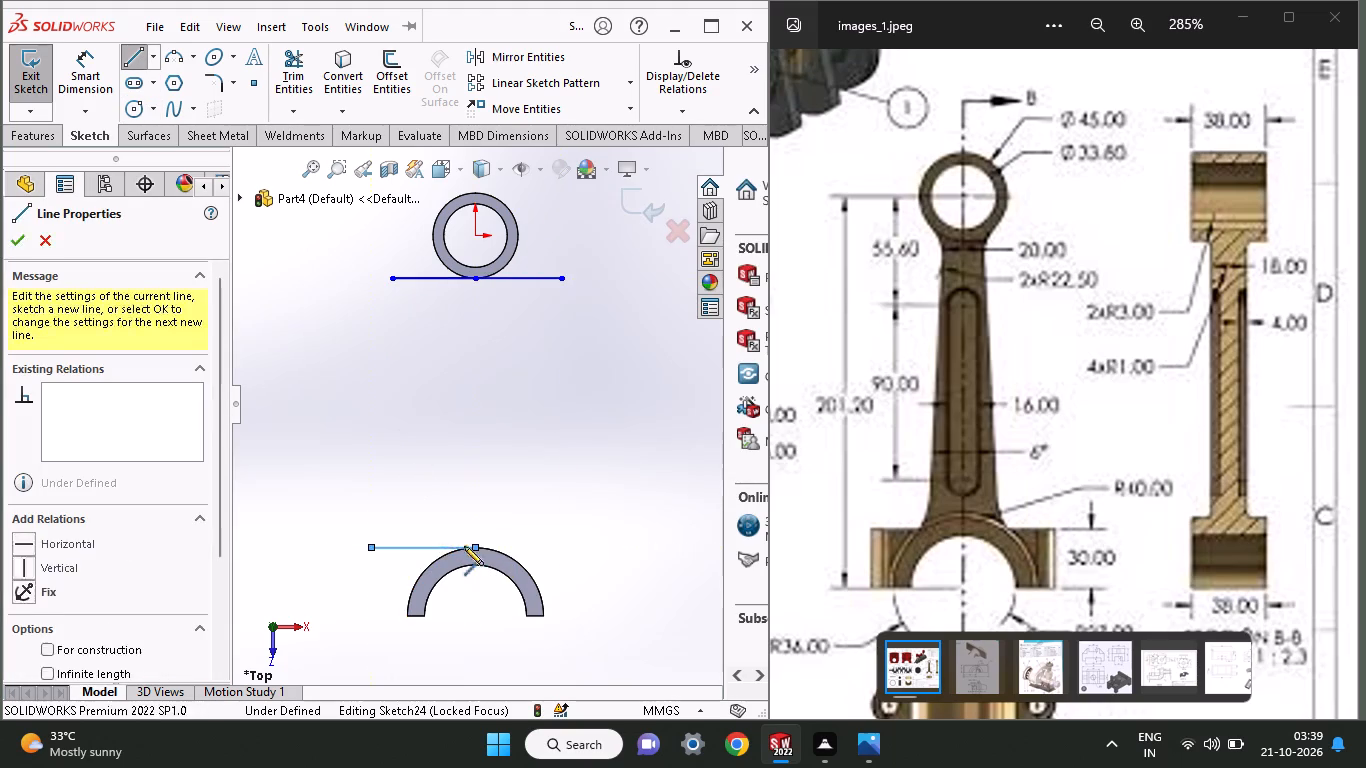
{"action": "left_click", "coordinate": [574, 548]}
{"action": "right_click", "coordinate": [548, 470]}
{"action": "left_click", "coordinate": [555, 477]}
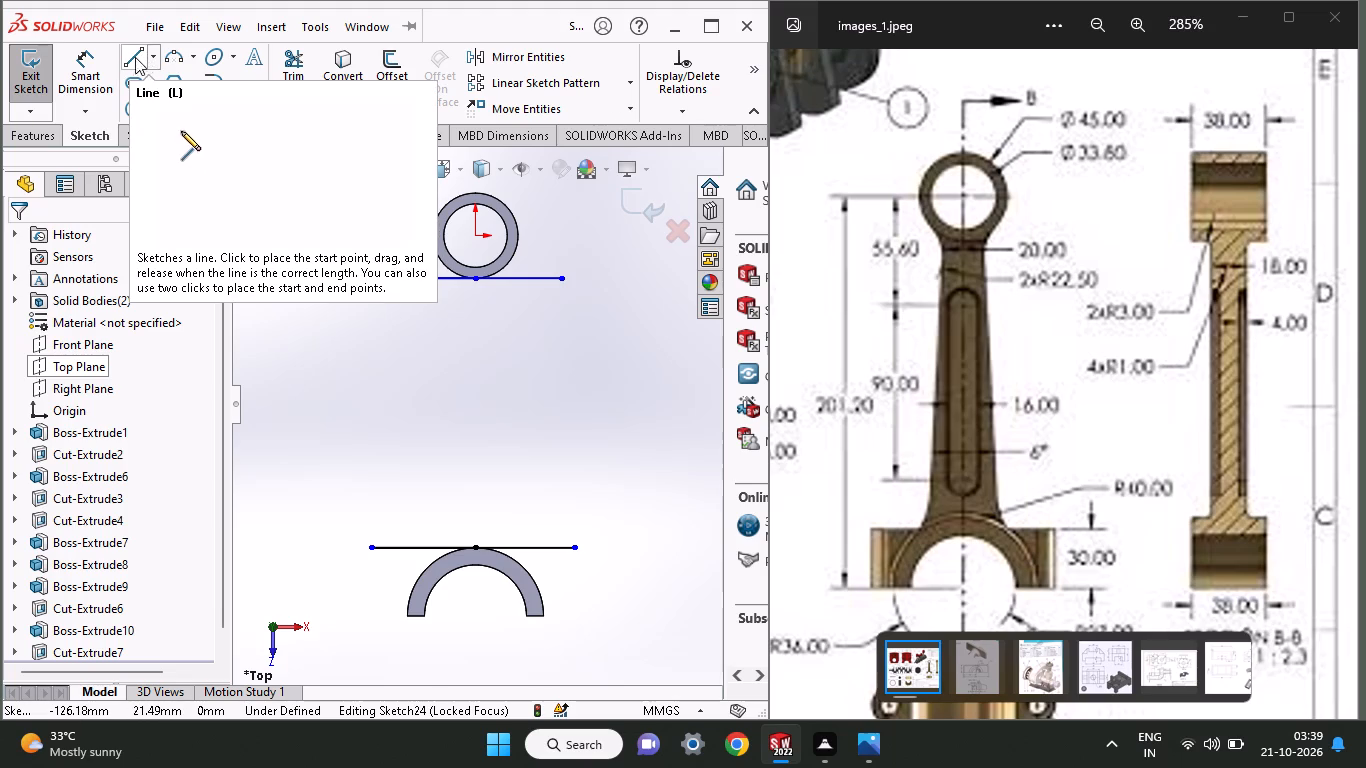
Dimension the small-end line 10 mm from its left end to the ring's lowest point and 20 mm overall.
{"action": "left_click", "coordinate": [98, 72]}
{"action": "left_click", "coordinate": [389, 277]}
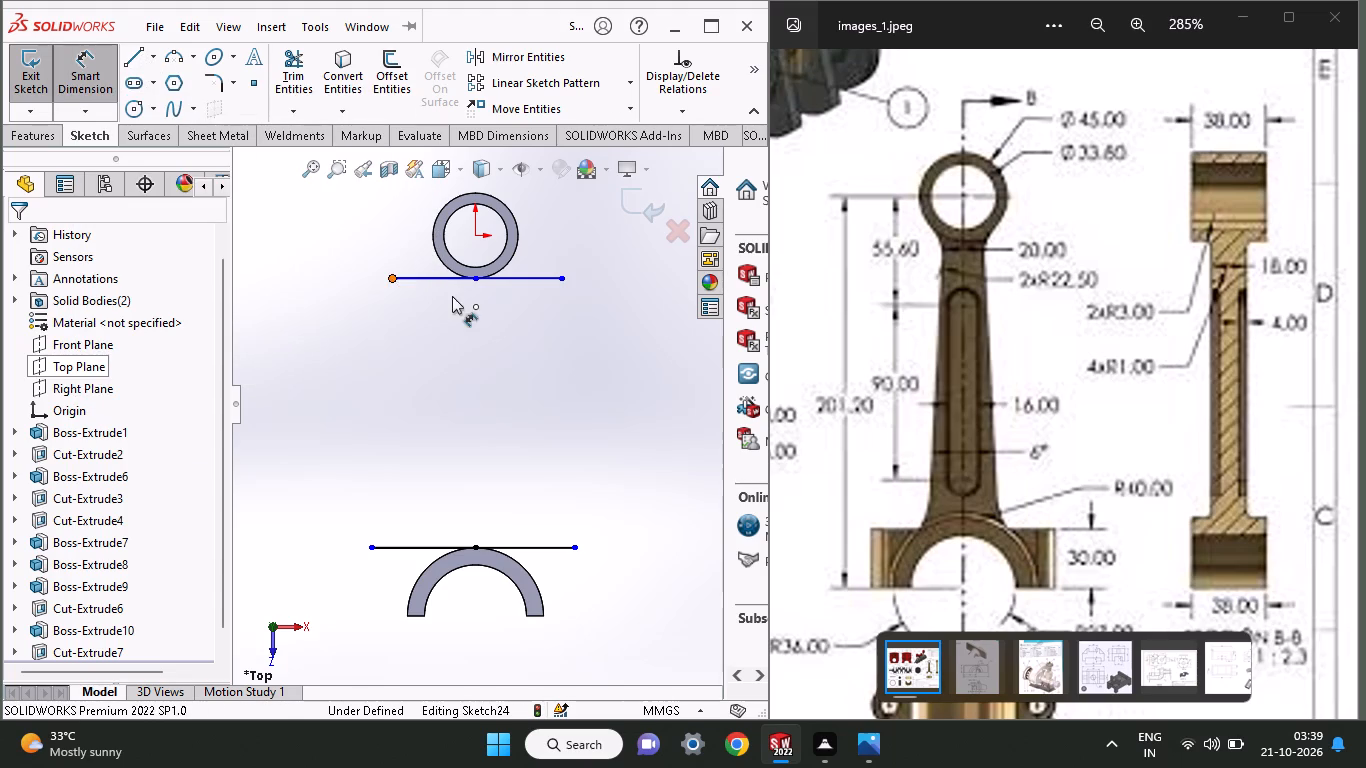
{"action": "left_click", "coordinate": [478, 283]}
{"action": "left_click", "coordinate": [470, 321]}
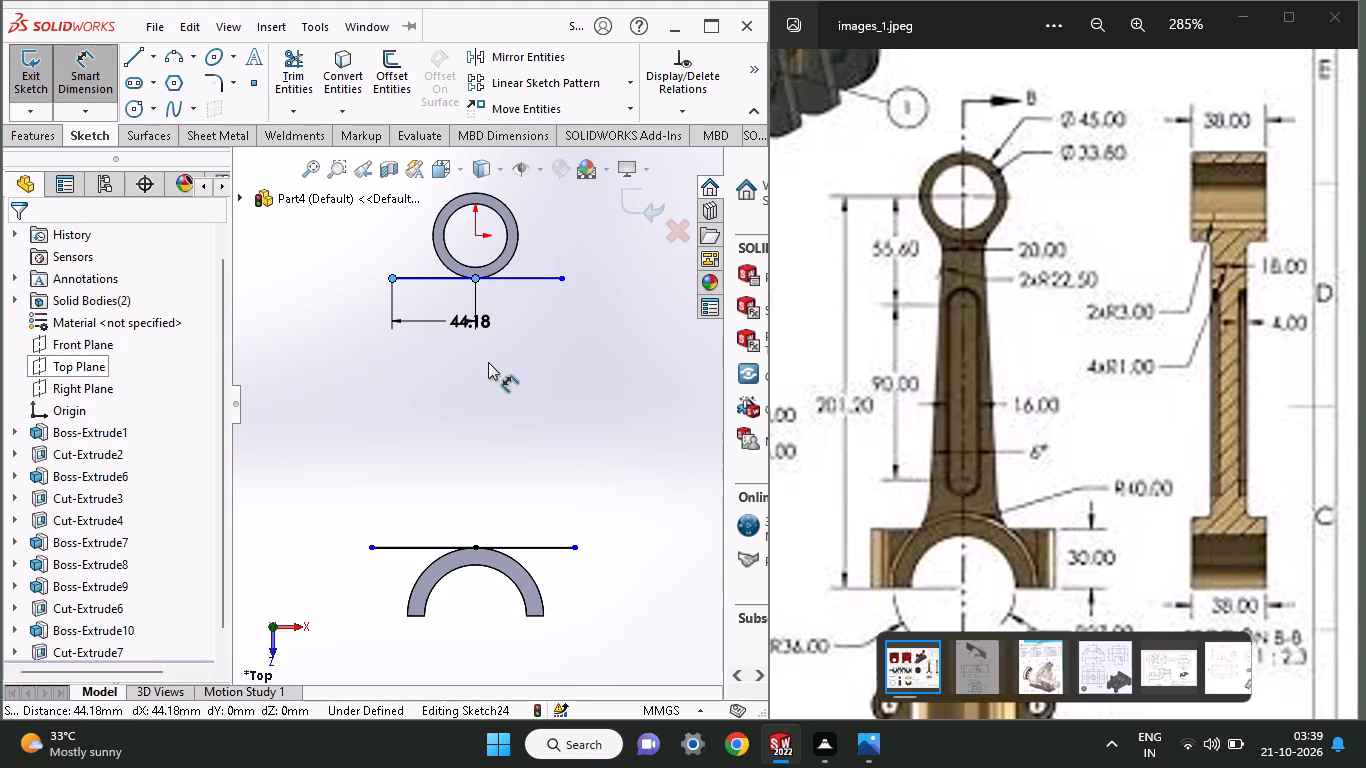
{"action": "type", "text": "10"}
{"action": "key", "text": "Return"}
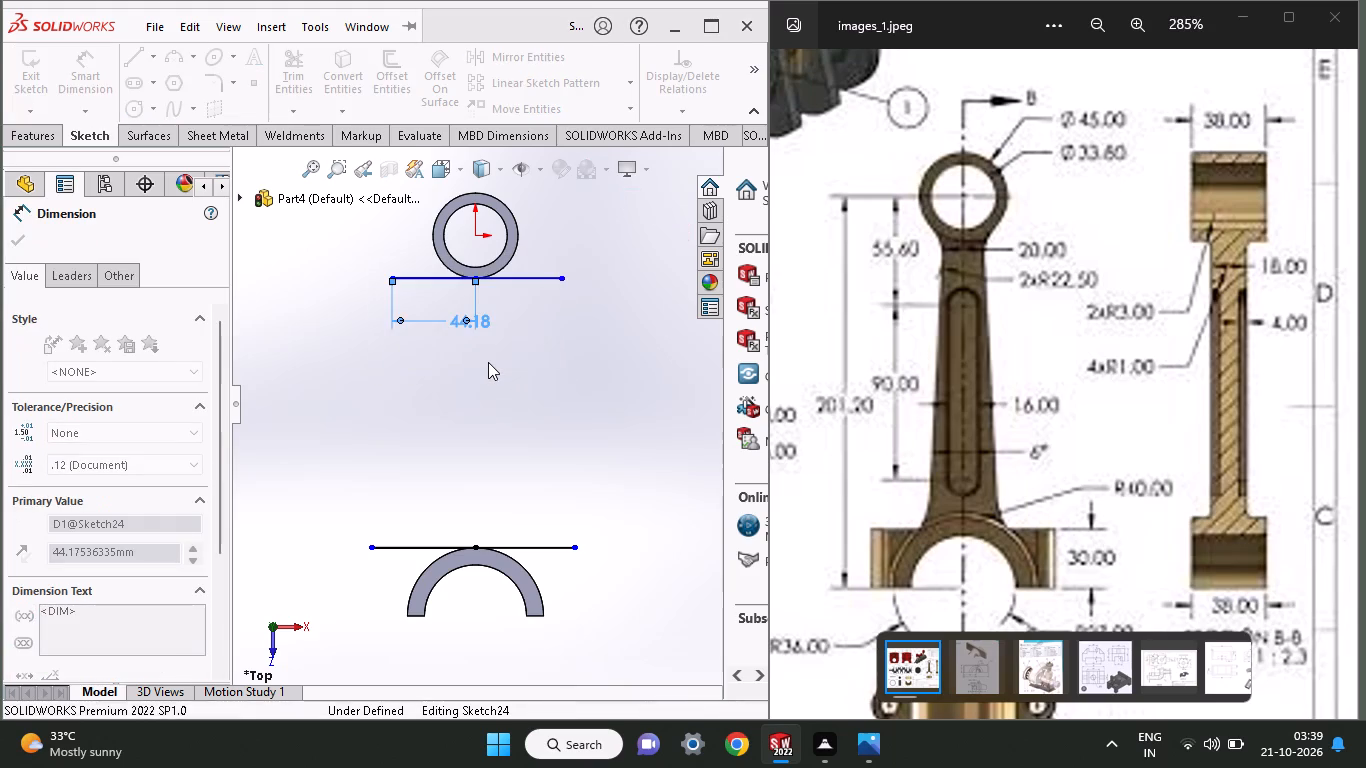
{"action": "left_click", "coordinate": [538, 282]}
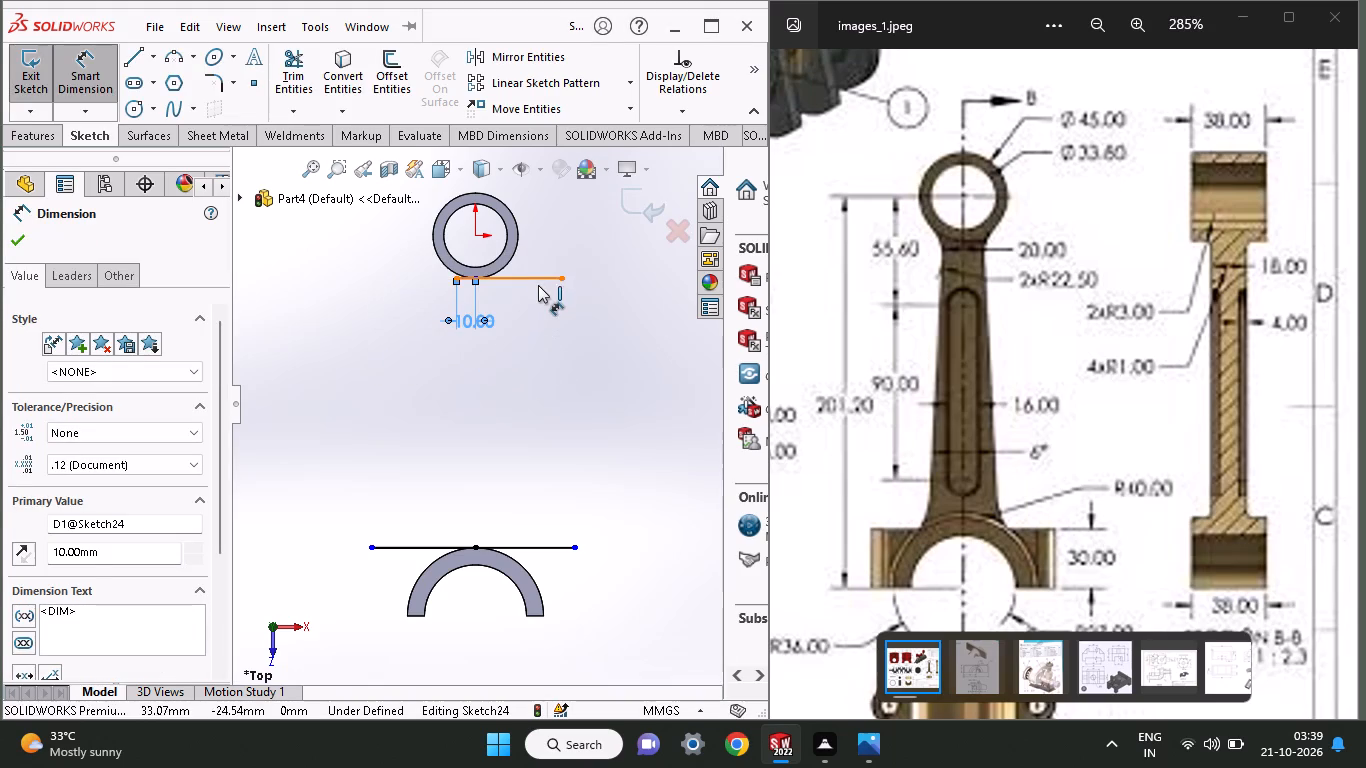
{"action": "left_click", "coordinate": [538, 323]}
{"action": "type", "text": "20"}
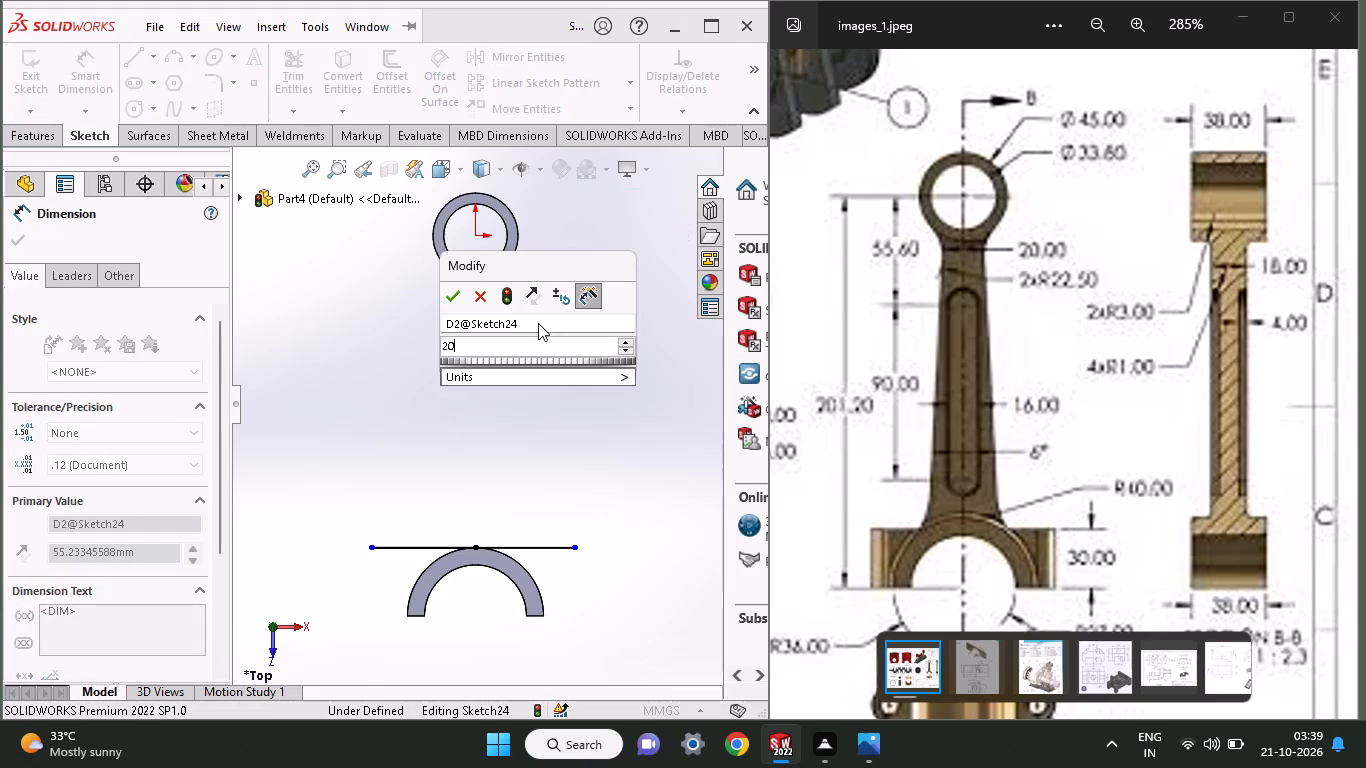
{"action": "key", "text": "Return"}
Move the small-end line's 20.00 and 10.00 dimension texts apart, one to each side clear of the line.
{"action": "left_click_drag", "start_coordinate": [484, 315], "coordinate": [513, 322]}
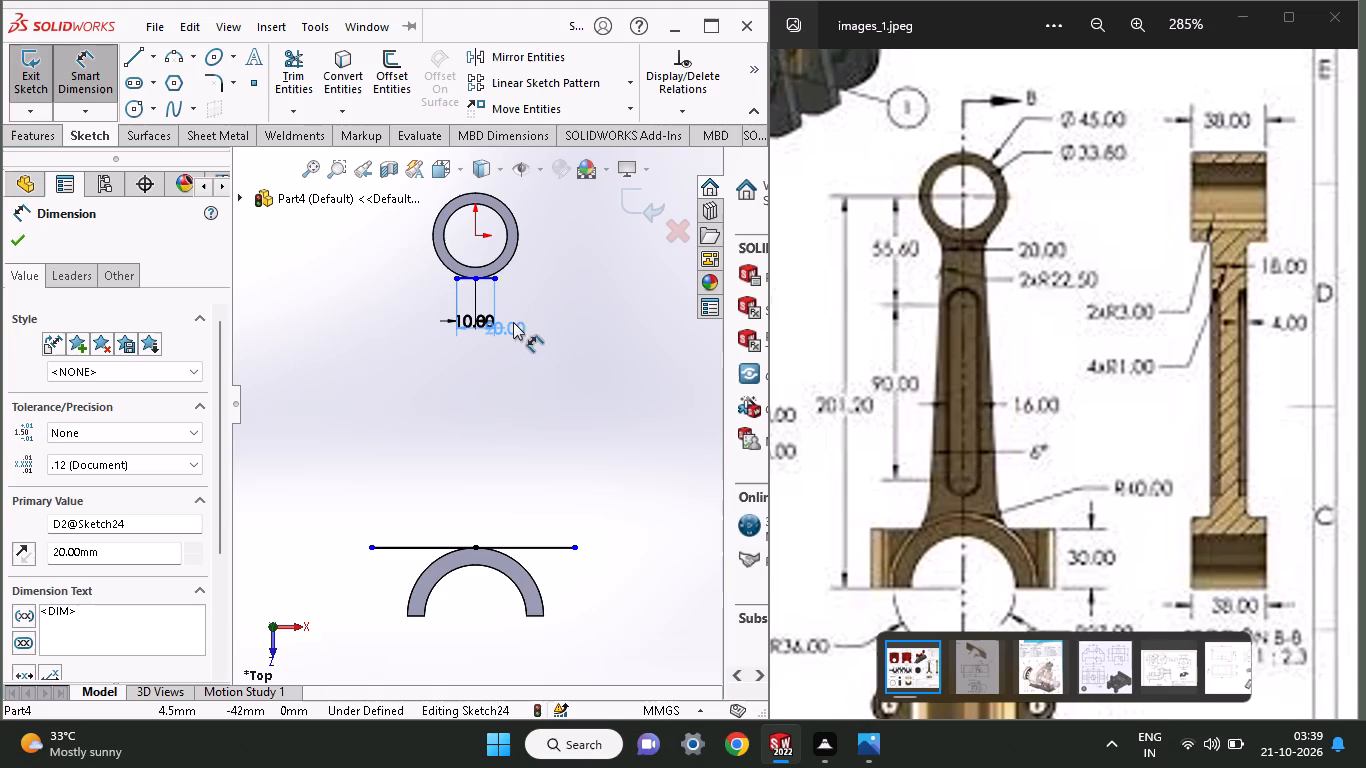
{"action": "left_click_drag", "start_coordinate": [513, 322], "coordinate": [586, 325]}
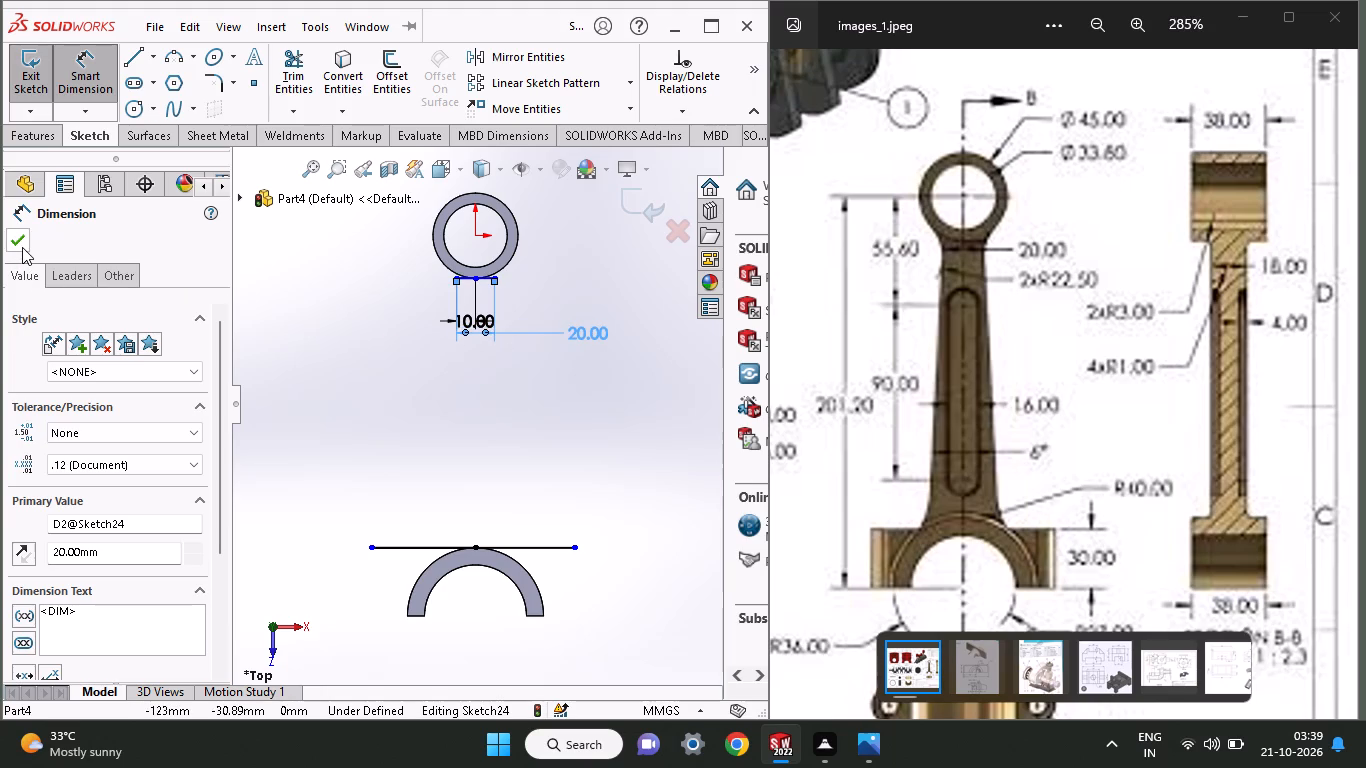
{"action": "left_click", "coordinate": [22, 247]}
{"action": "left_click_drag", "start_coordinate": [467, 323], "coordinate": [317, 323]}
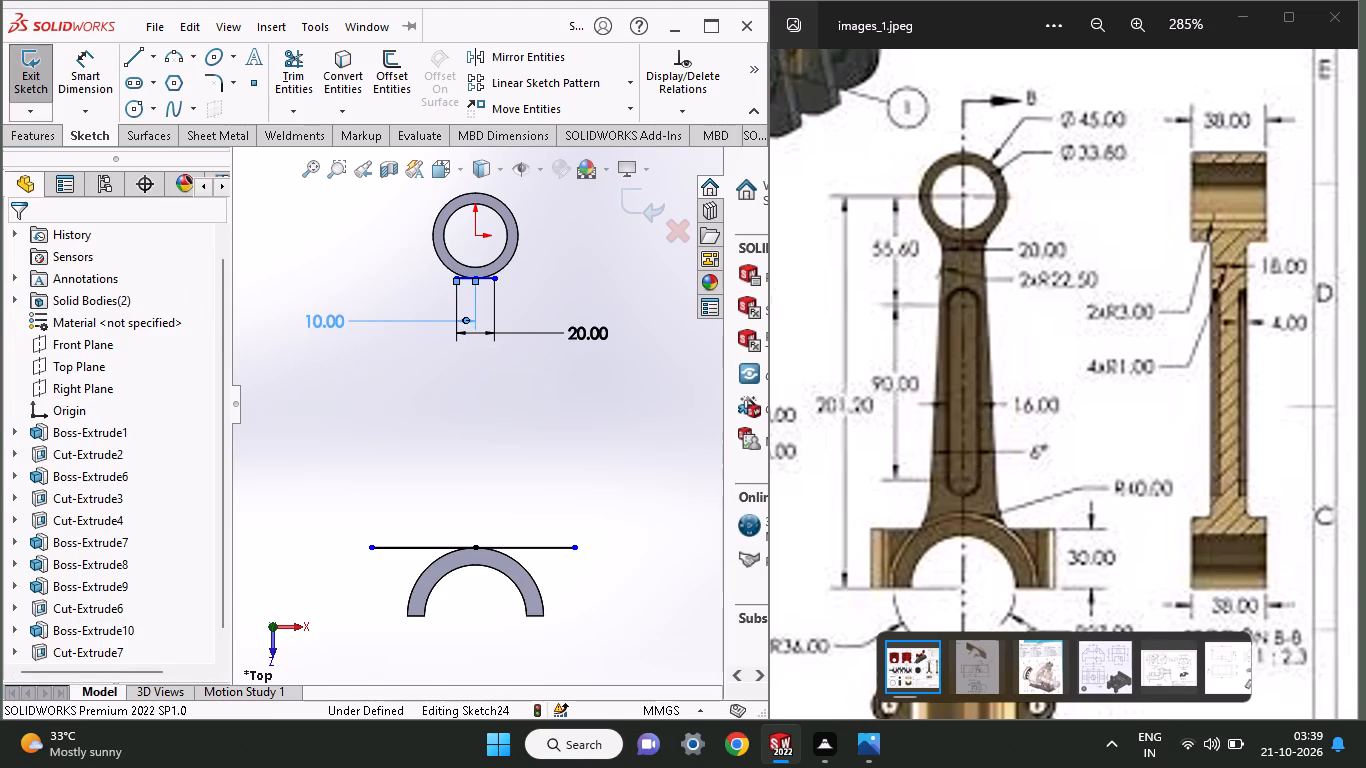
{"action": "left_click", "coordinate": [24, 240]}
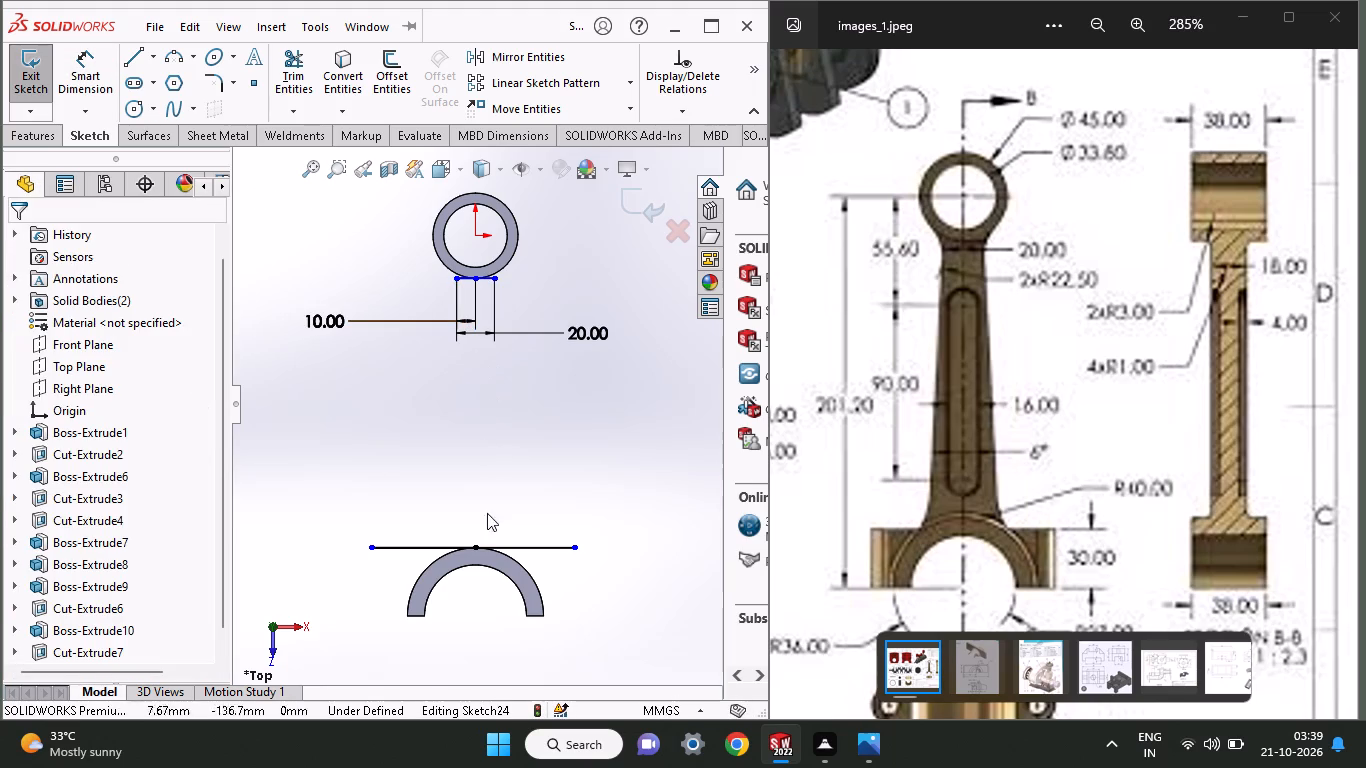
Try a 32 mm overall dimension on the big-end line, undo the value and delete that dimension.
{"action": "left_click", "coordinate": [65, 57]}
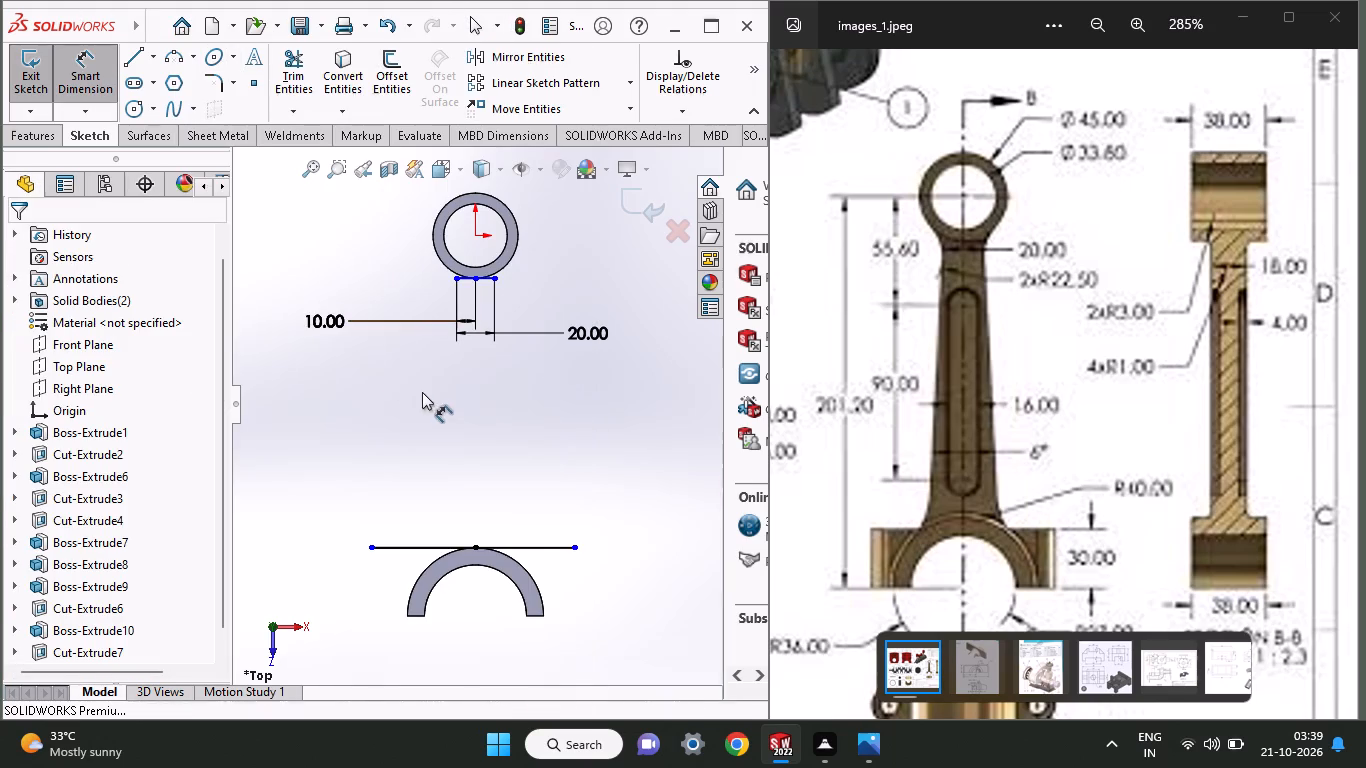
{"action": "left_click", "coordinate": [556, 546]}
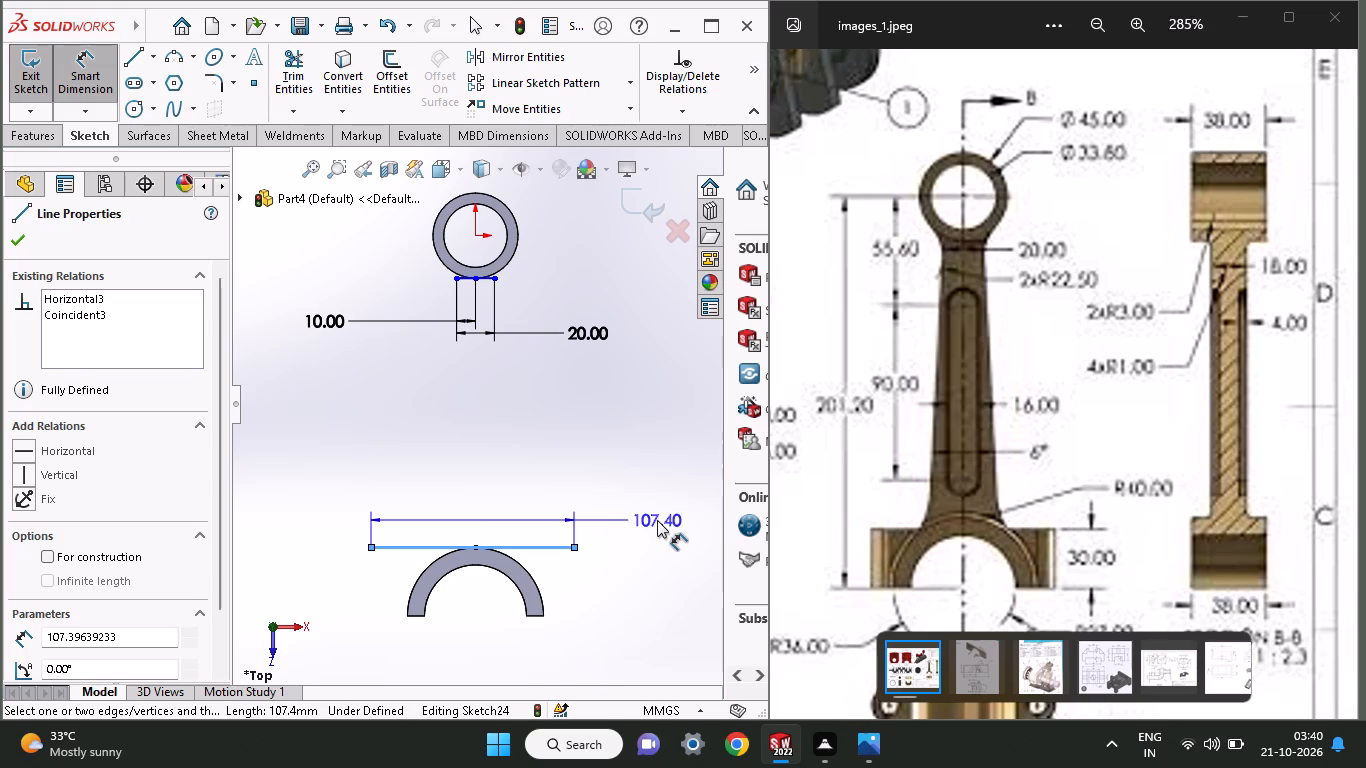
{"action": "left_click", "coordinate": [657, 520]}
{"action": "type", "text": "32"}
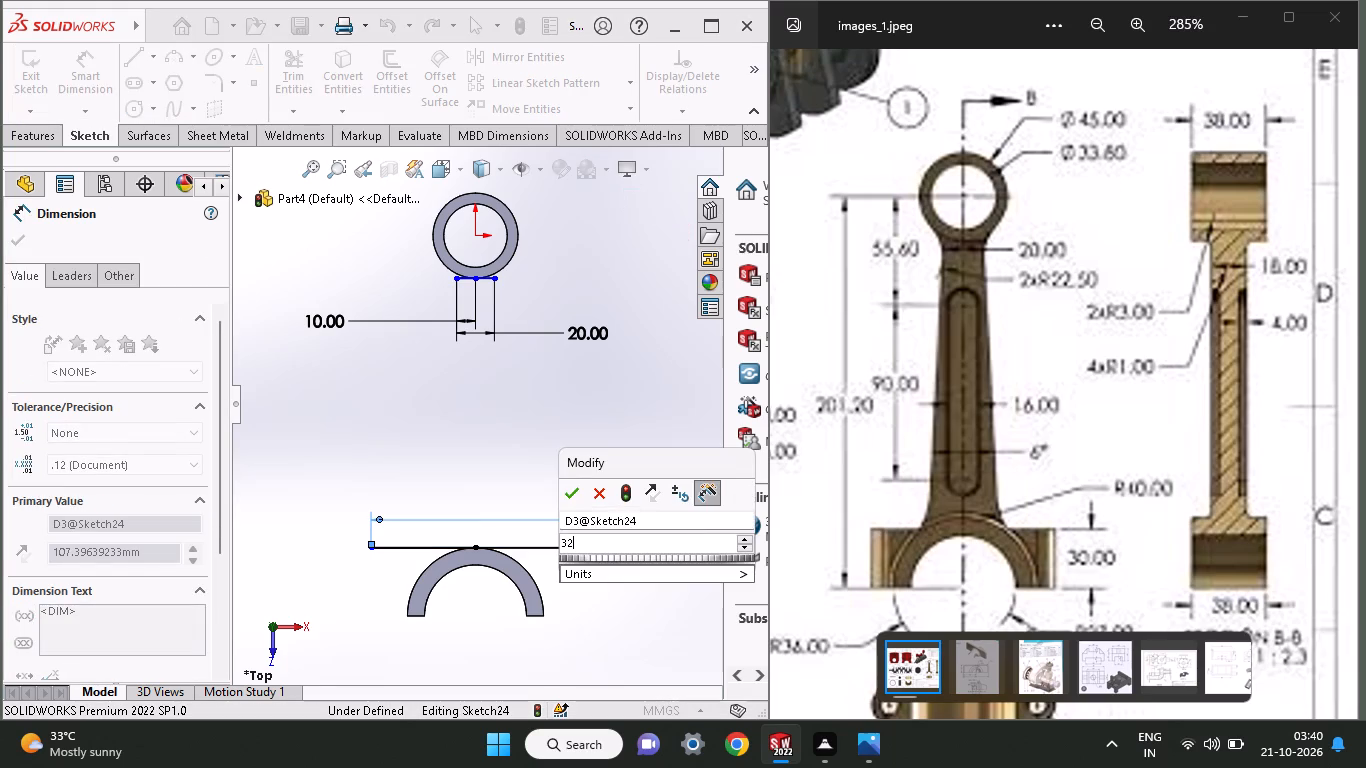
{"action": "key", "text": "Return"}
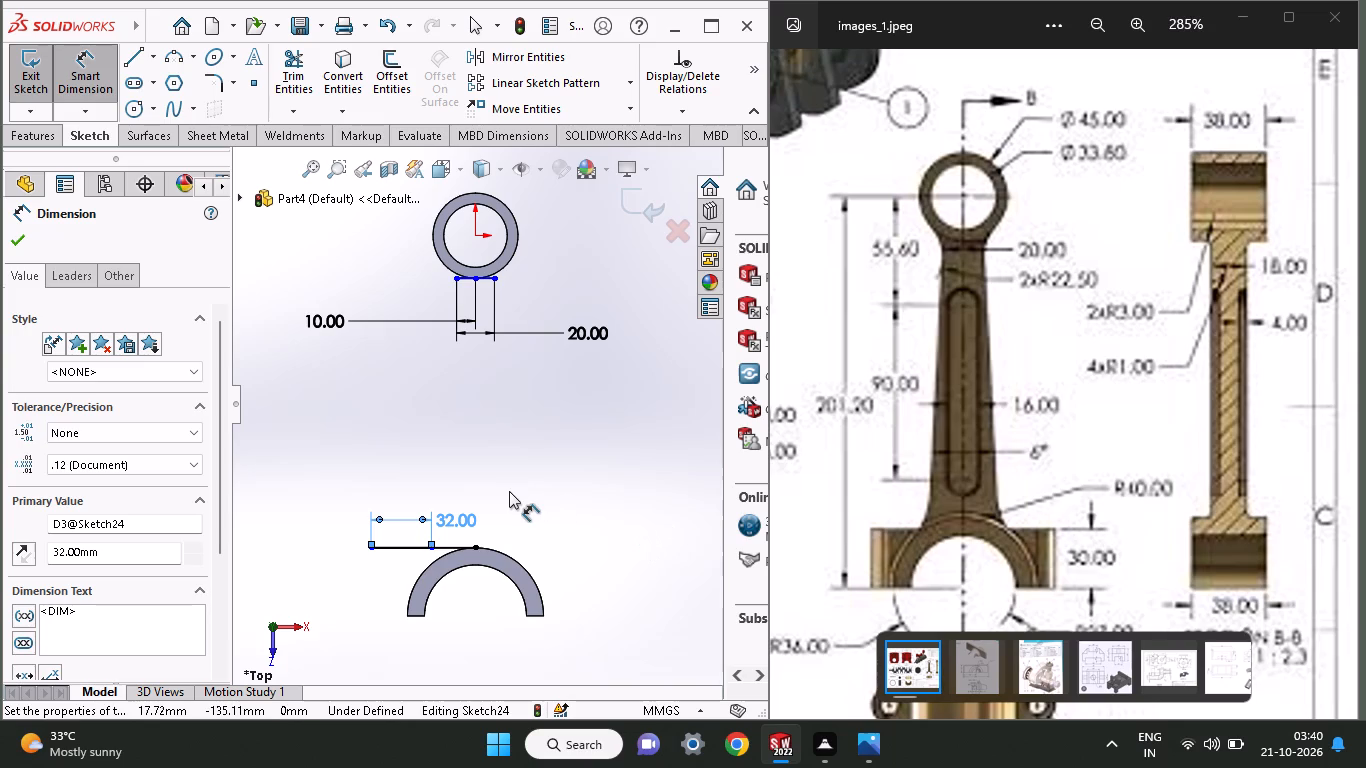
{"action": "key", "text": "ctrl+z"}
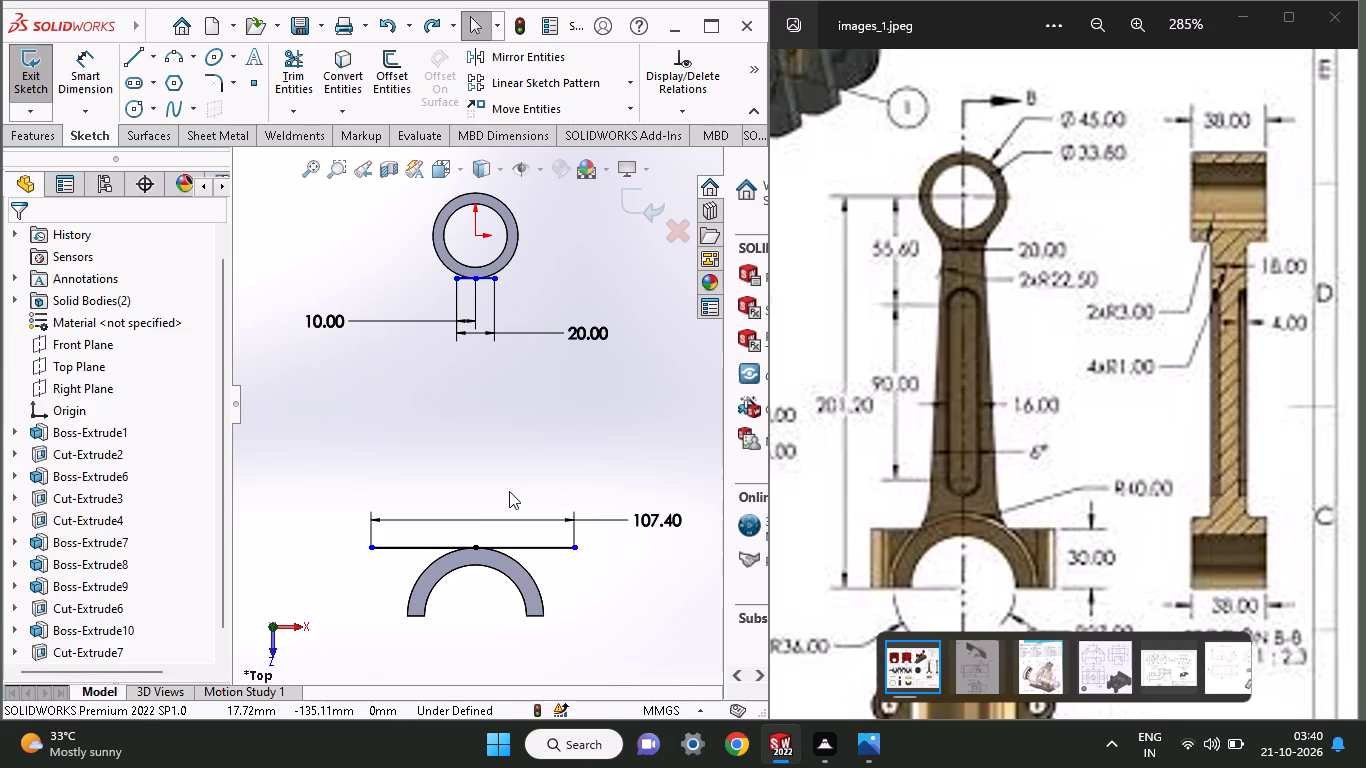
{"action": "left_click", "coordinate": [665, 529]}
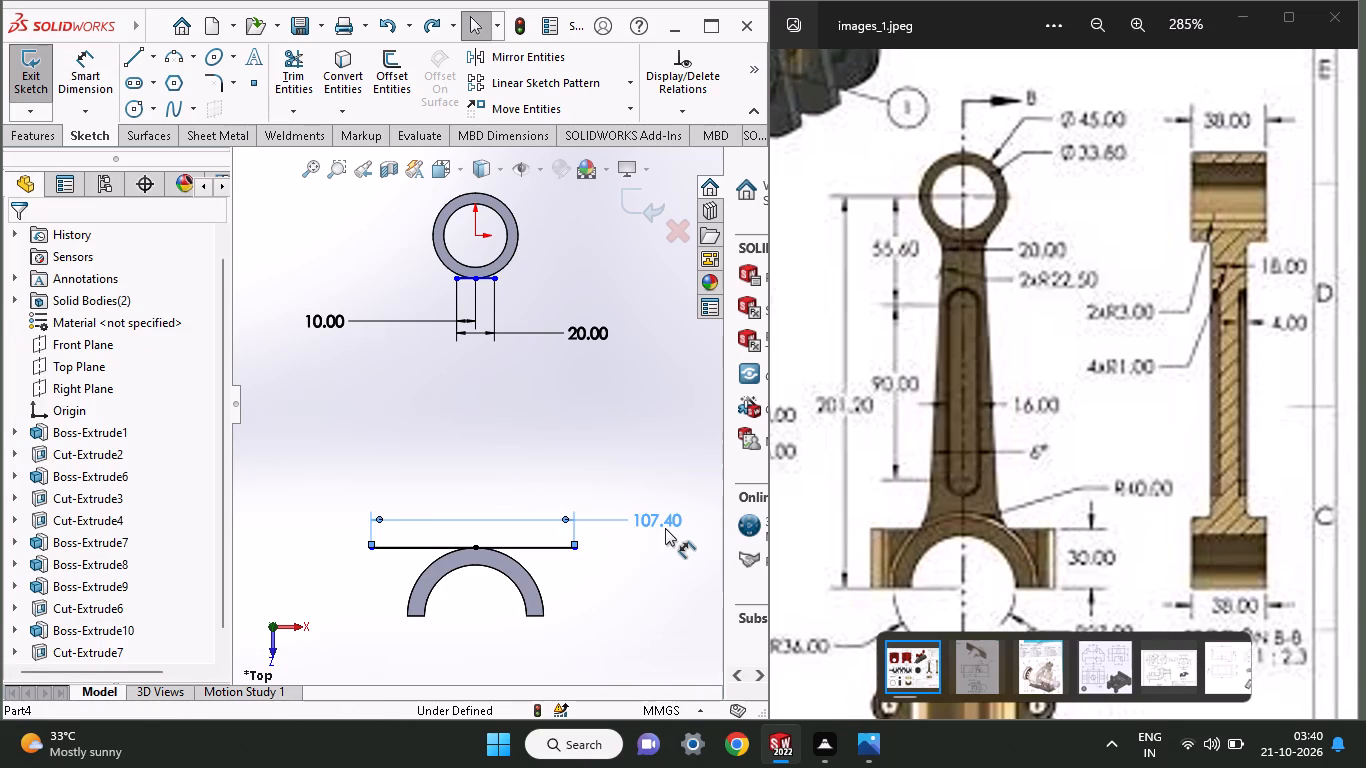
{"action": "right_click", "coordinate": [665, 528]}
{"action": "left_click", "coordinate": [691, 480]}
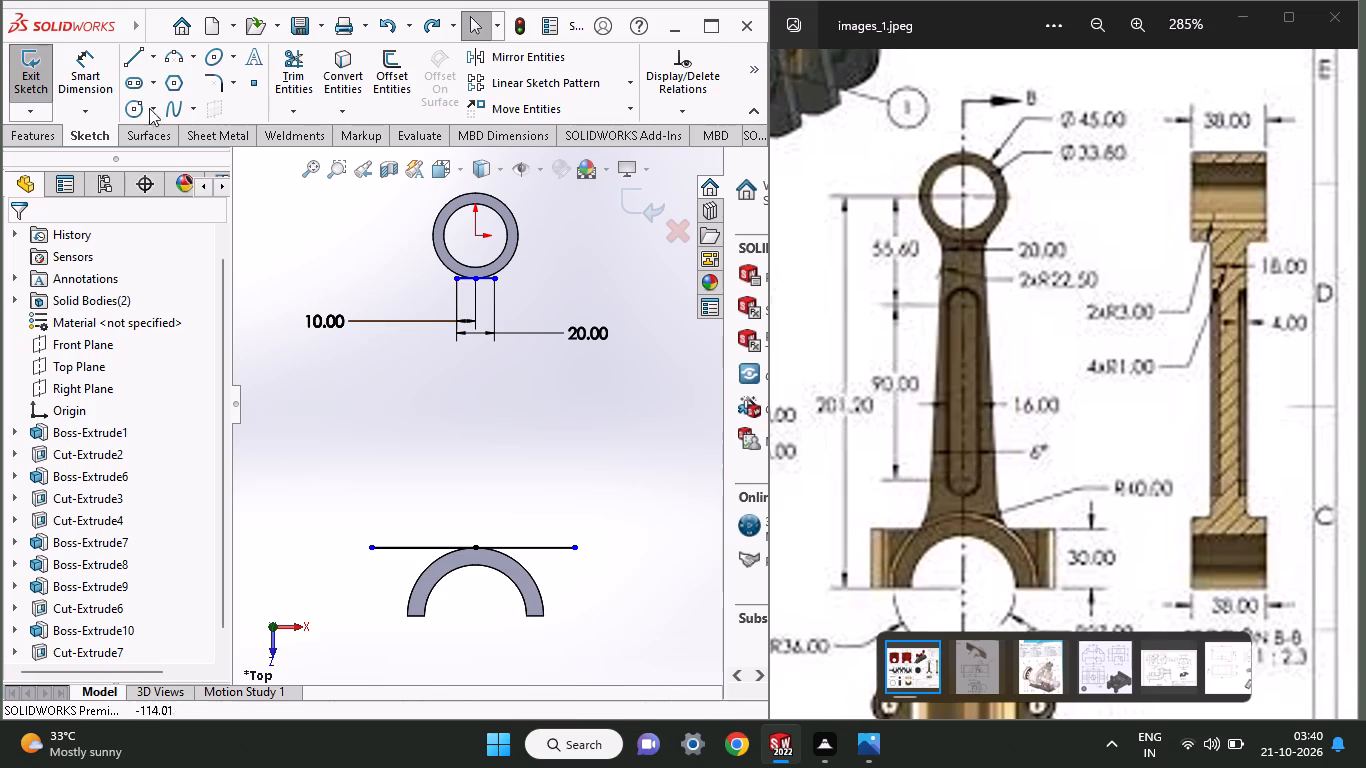
Dimension the big-end line 16 mm from its left end to the arc's top point and 32 mm overall.
{"action": "left_click", "coordinate": [104, 75]}
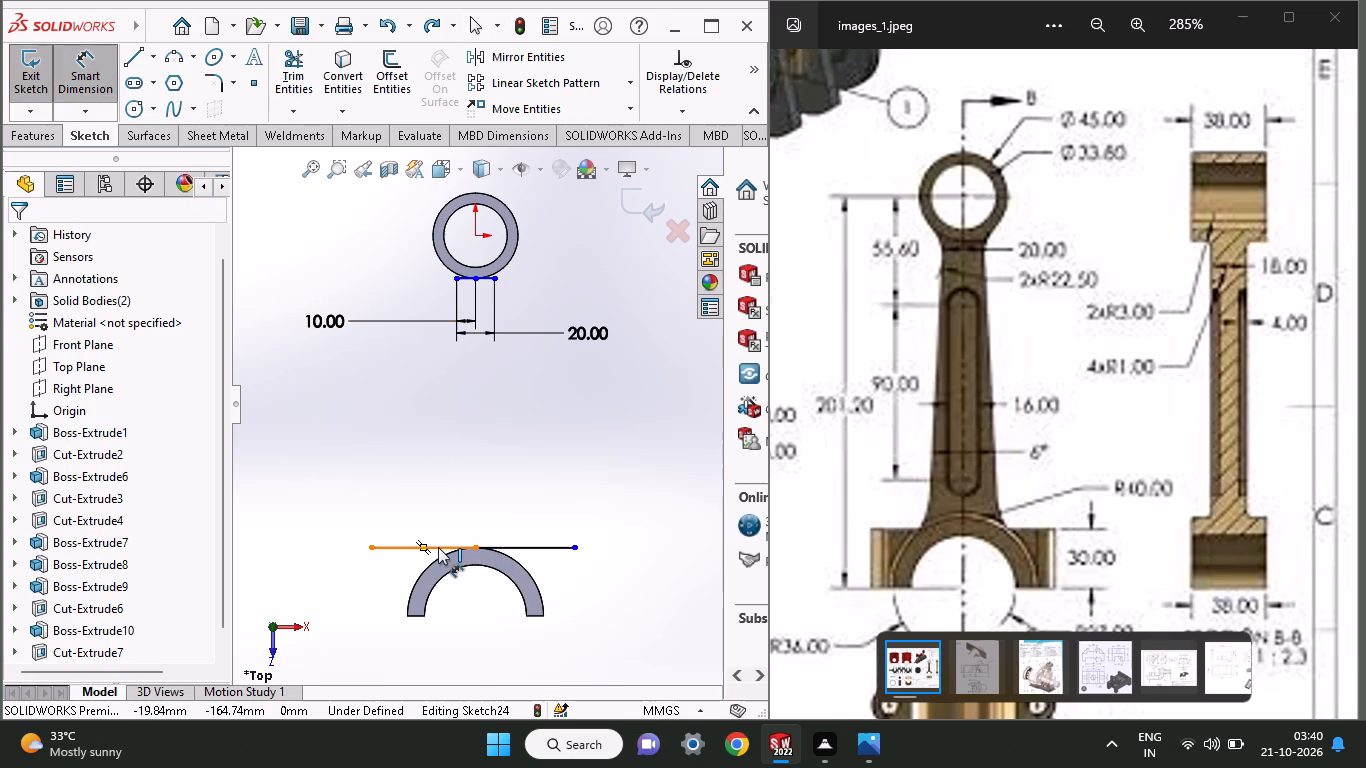
{"action": "left_click", "coordinate": [438, 547]}
{"action": "left_click", "coordinate": [441, 491]}
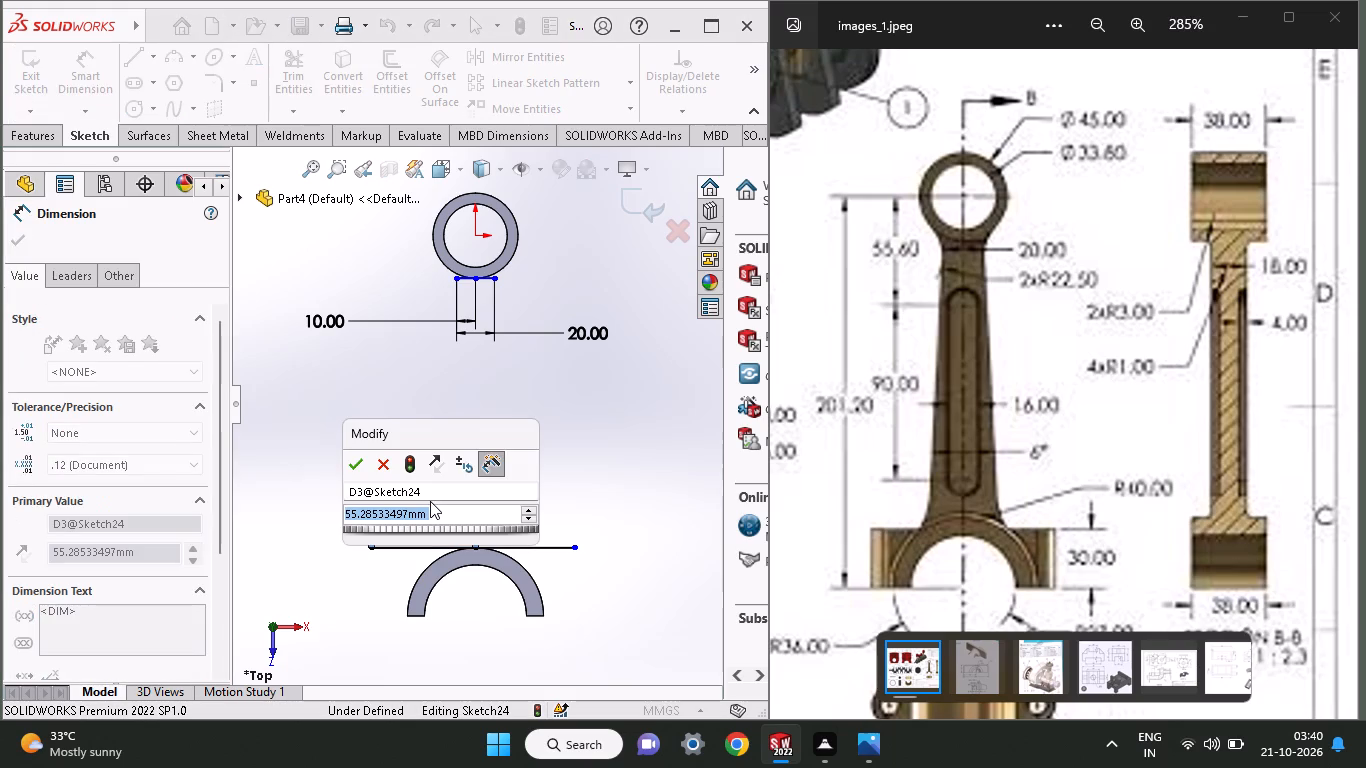
{"action": "type", "text": "16"}
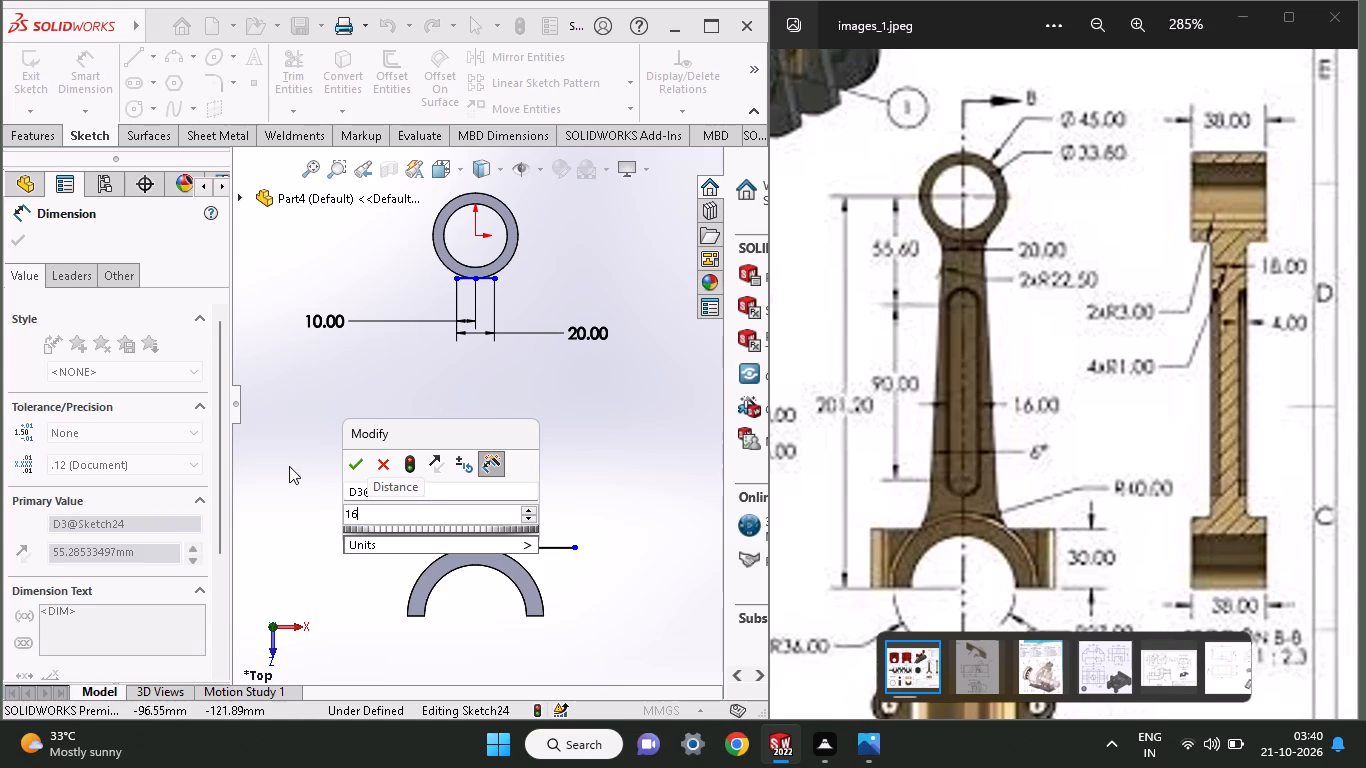
{"action": "left_click", "coordinate": [354, 460]}
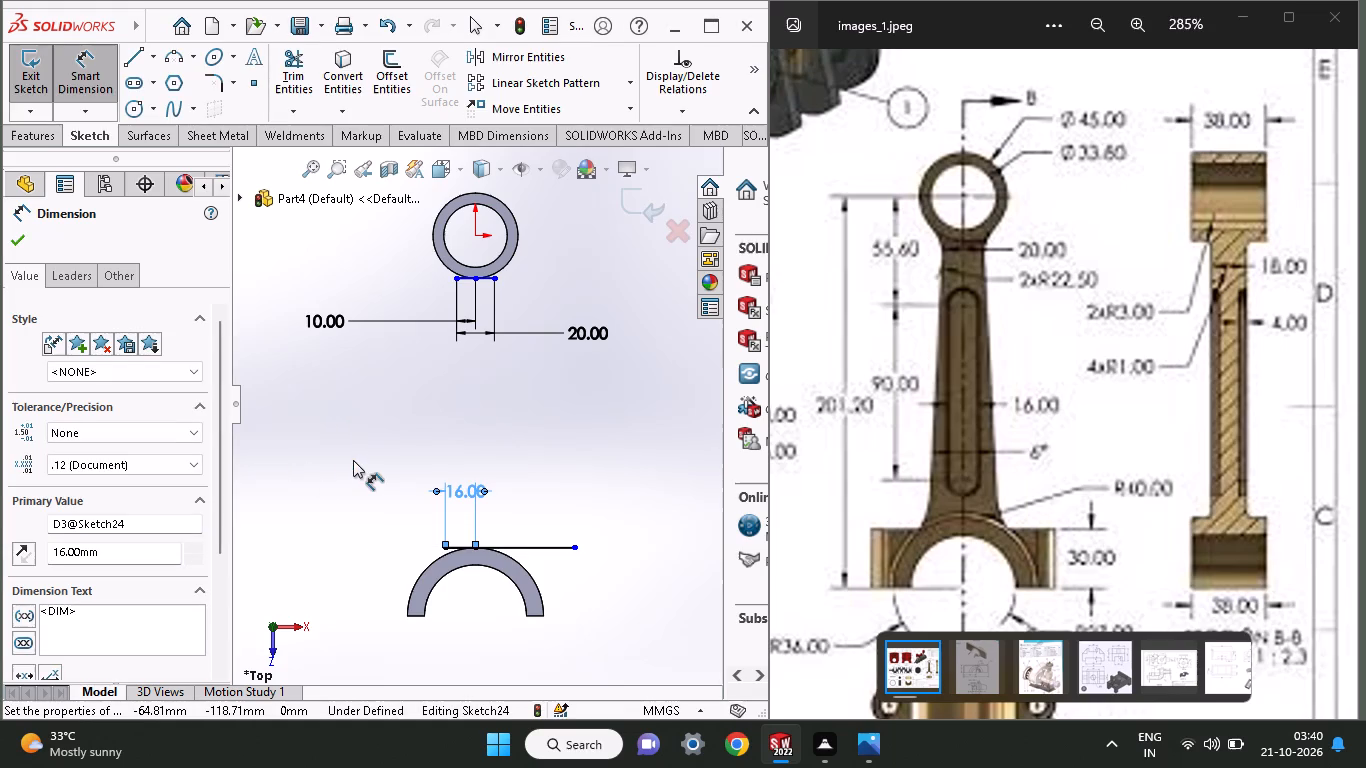
{"action": "left_click", "coordinate": [529, 549]}
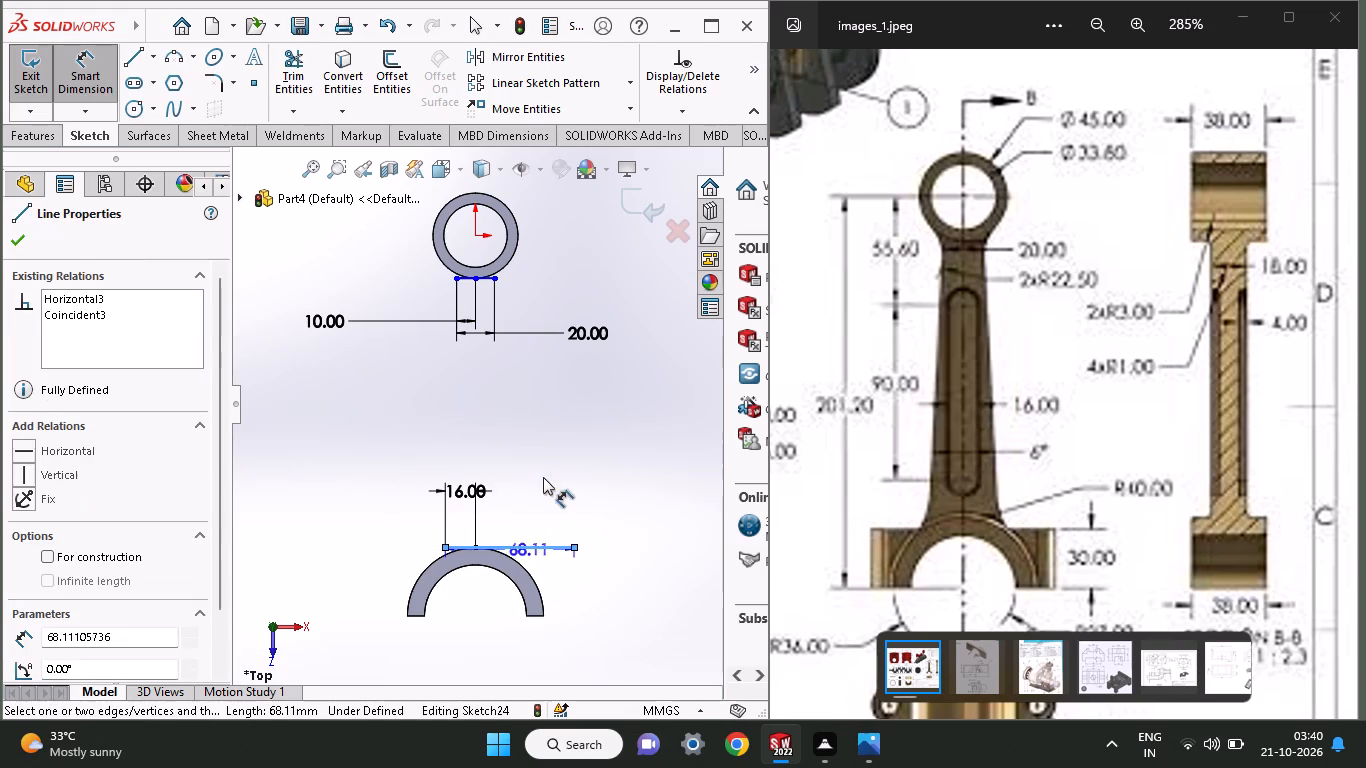
{"action": "left_click", "coordinate": [531, 461]}
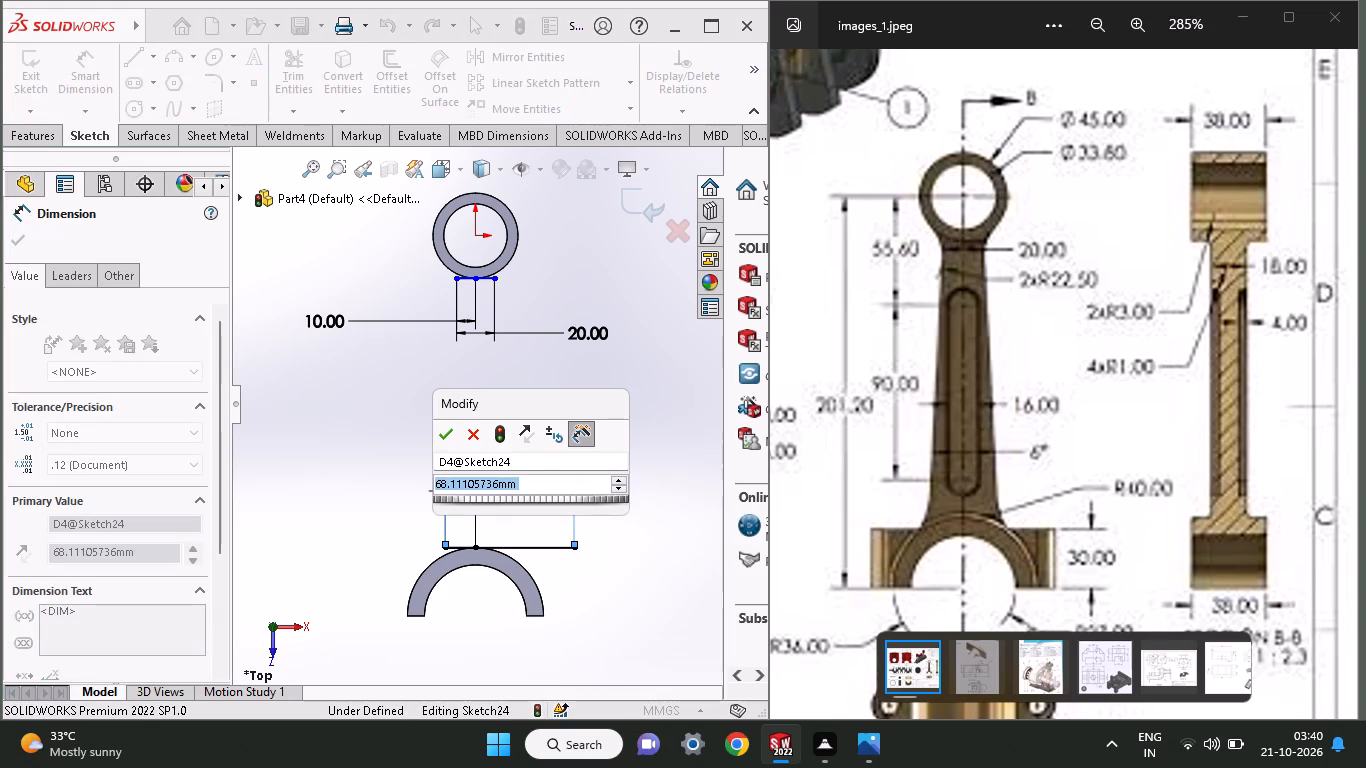
{"action": "type", "text": "32"}
{"action": "key", "text": "Return"}
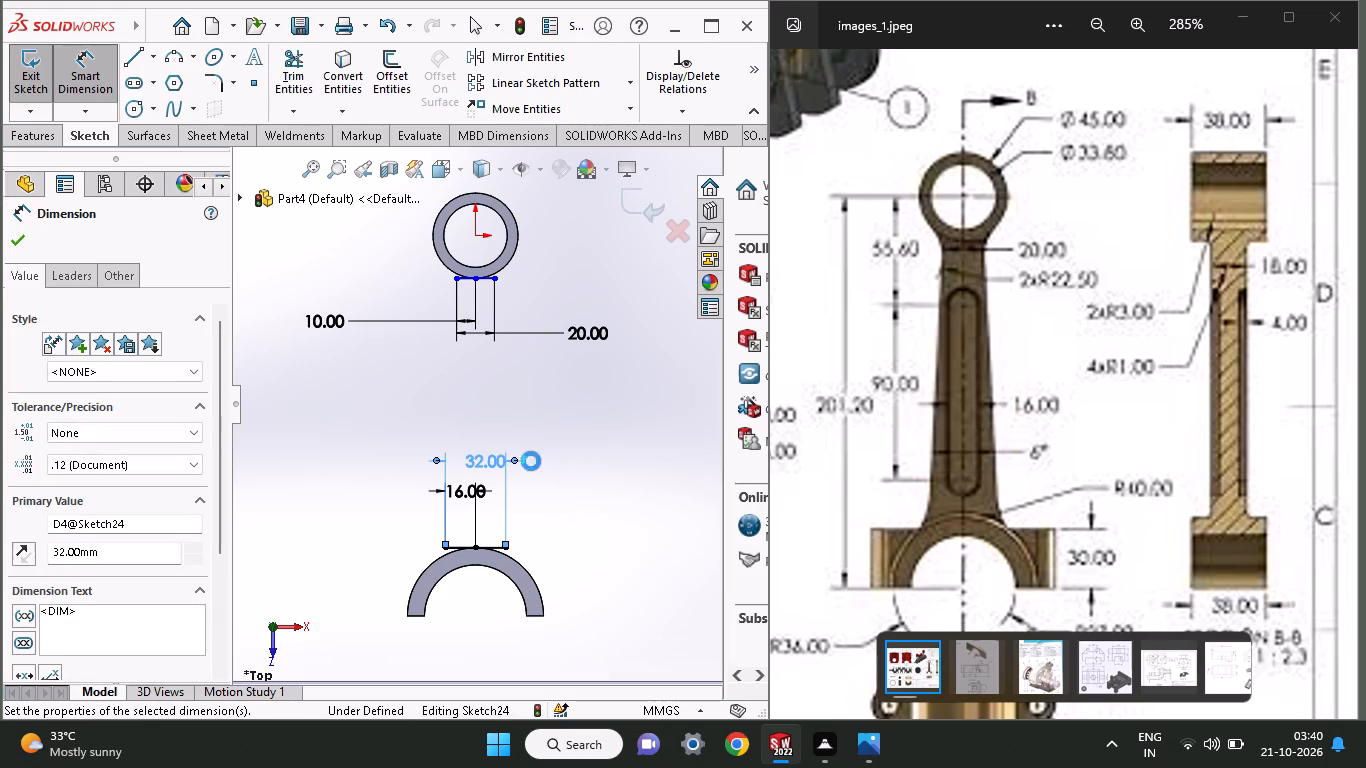
Draw the two slanted shank sides, joining the matching ends of the small-end line and the big-end line.
{"action": "left_click", "coordinate": [123, 62]}
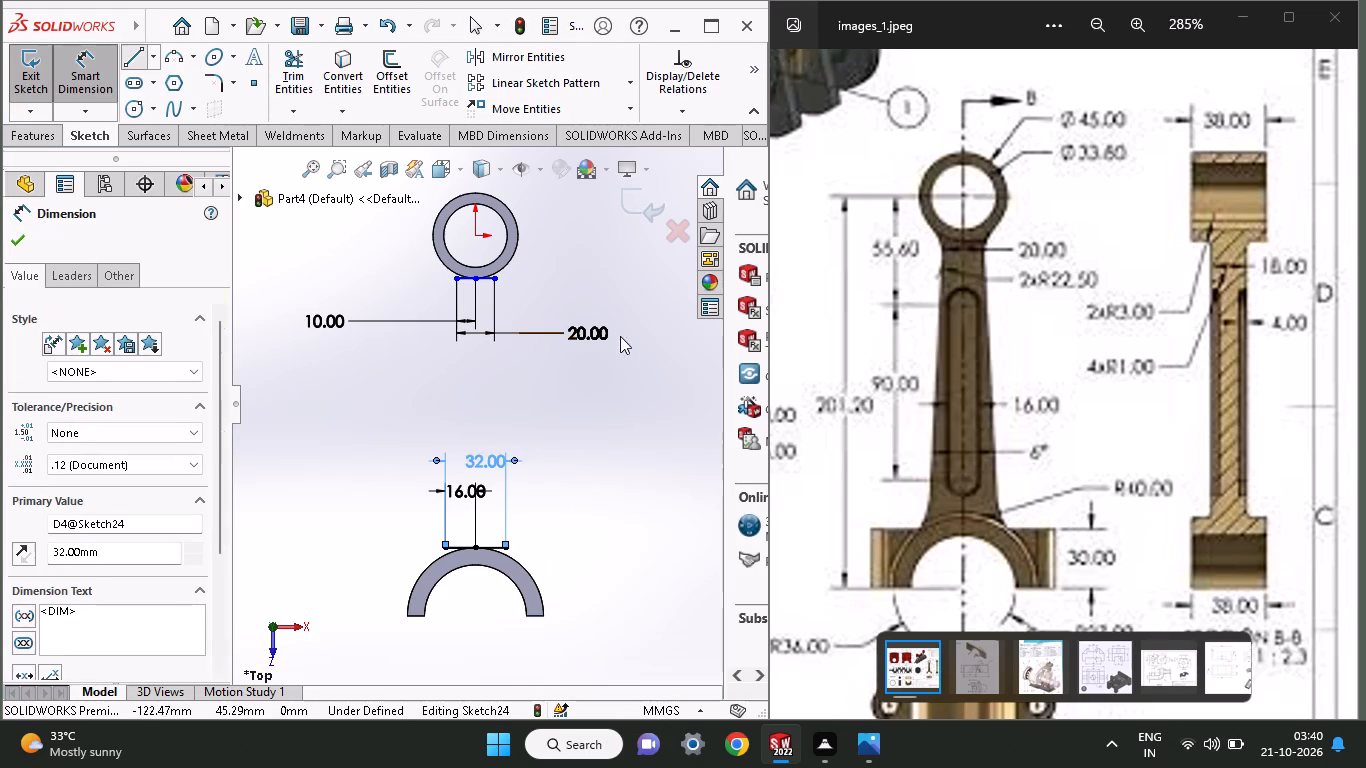
{"action": "left_click", "coordinate": [461, 277]}
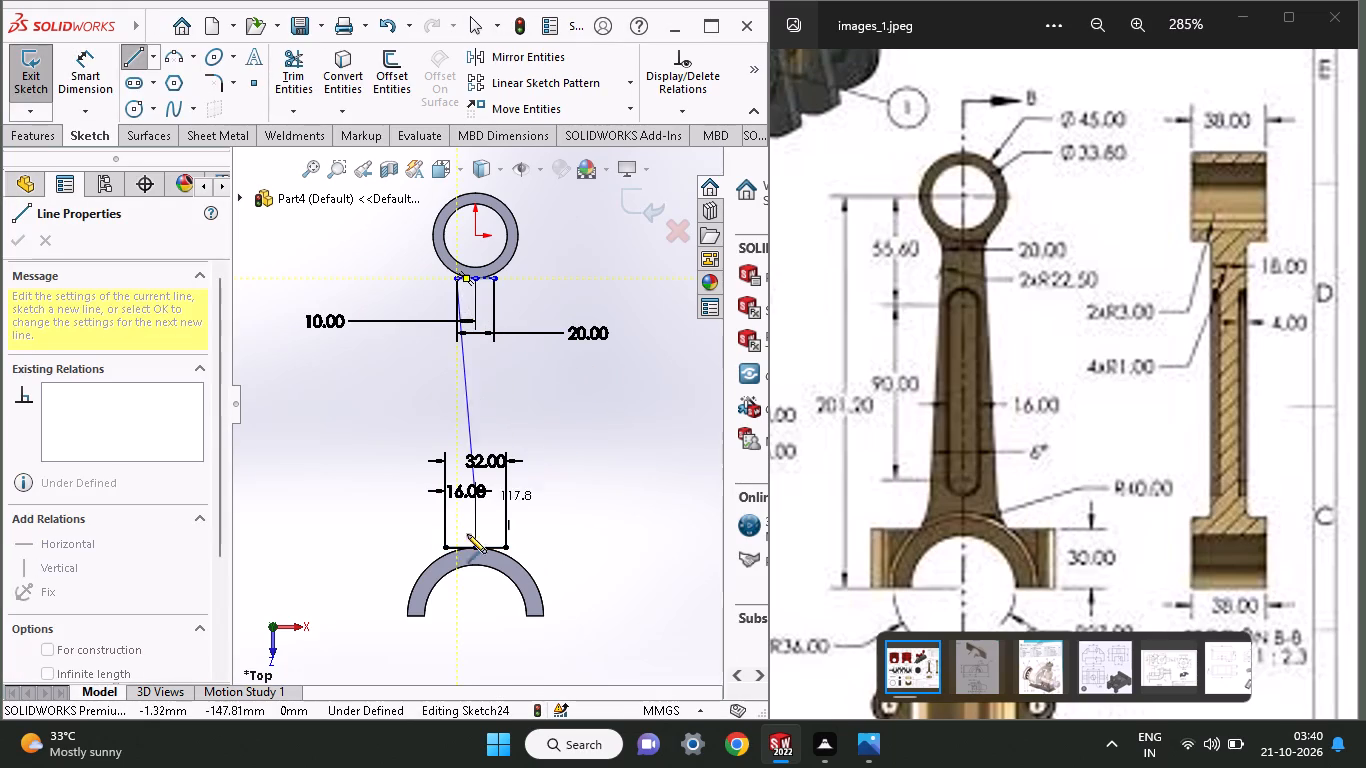
{"action": "left_click", "coordinate": [449, 547]}
{"action": "right_click", "coordinate": [360, 438]}
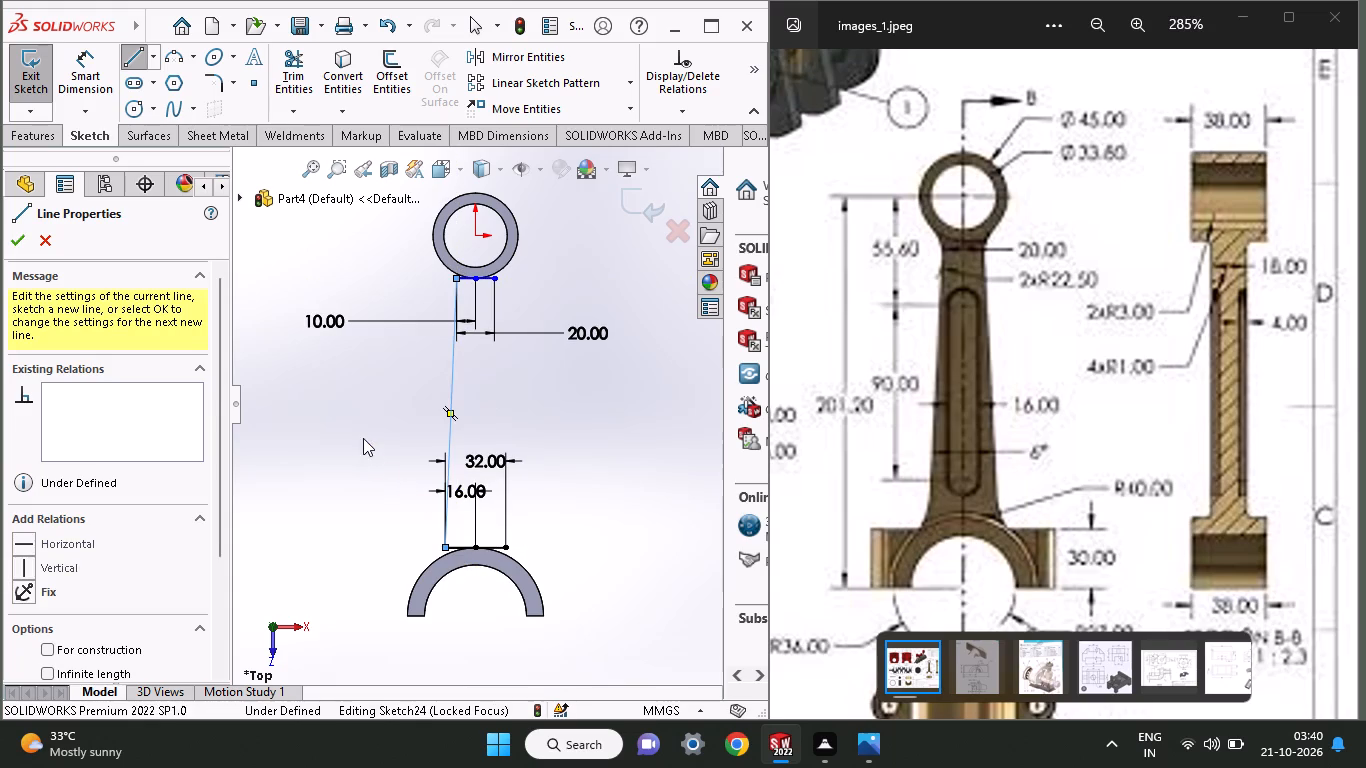
{"action": "left_click", "coordinate": [390, 453]}
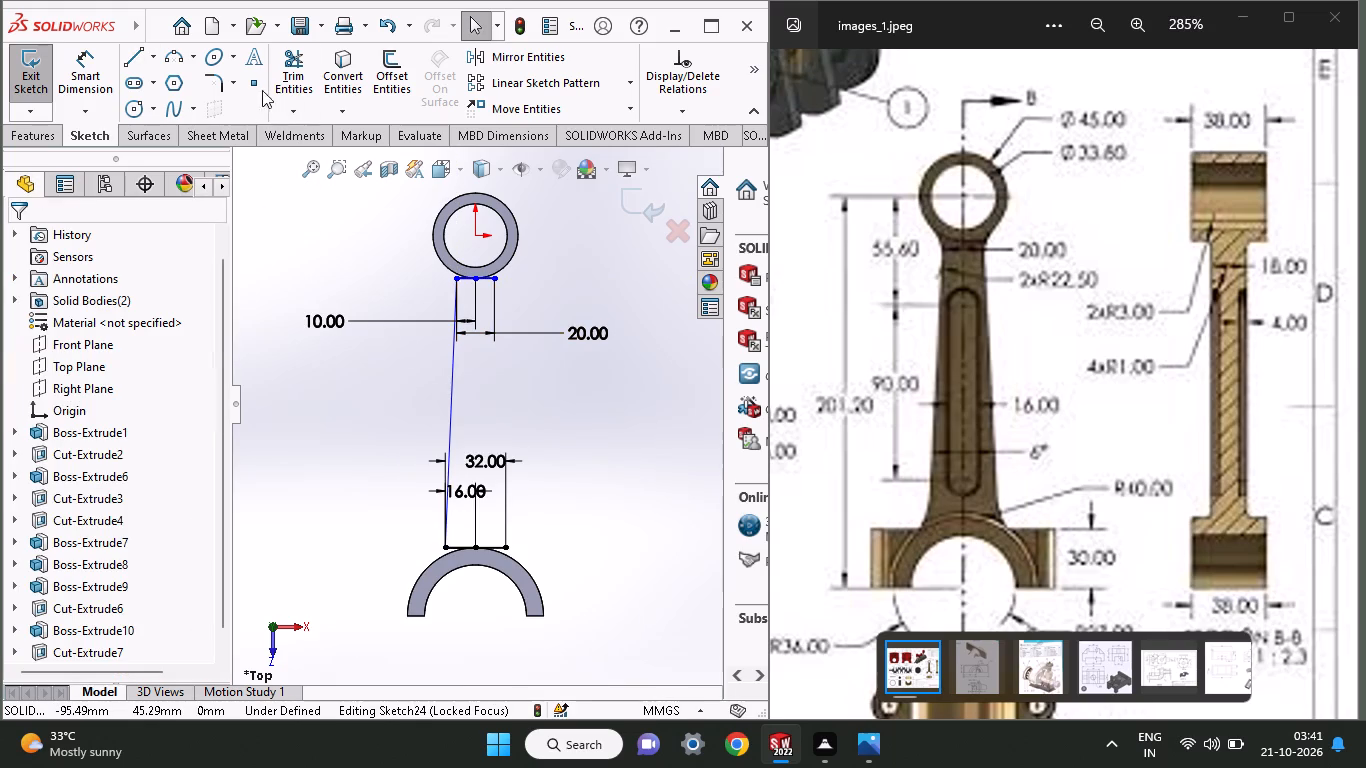
{"action": "left_click", "coordinate": [147, 65]}
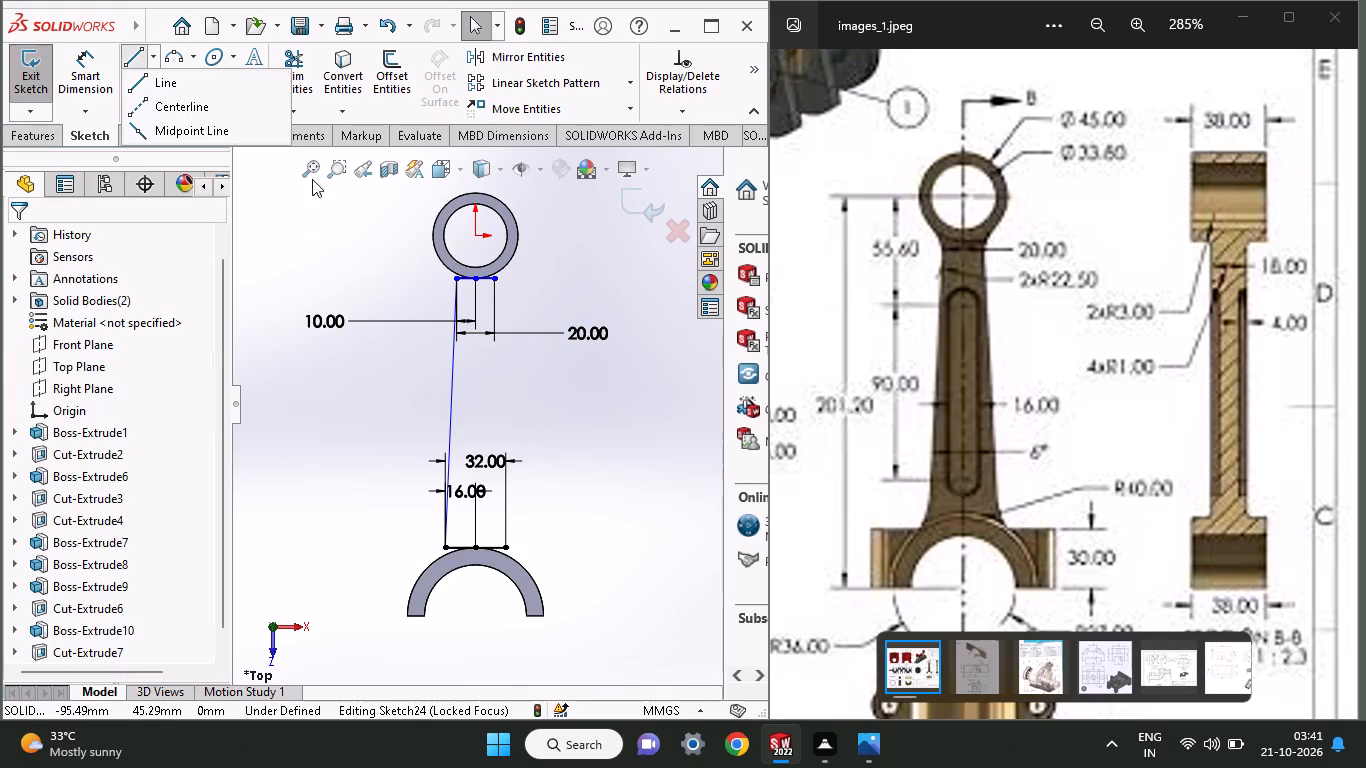
{"action": "left_click", "coordinate": [136, 58]}
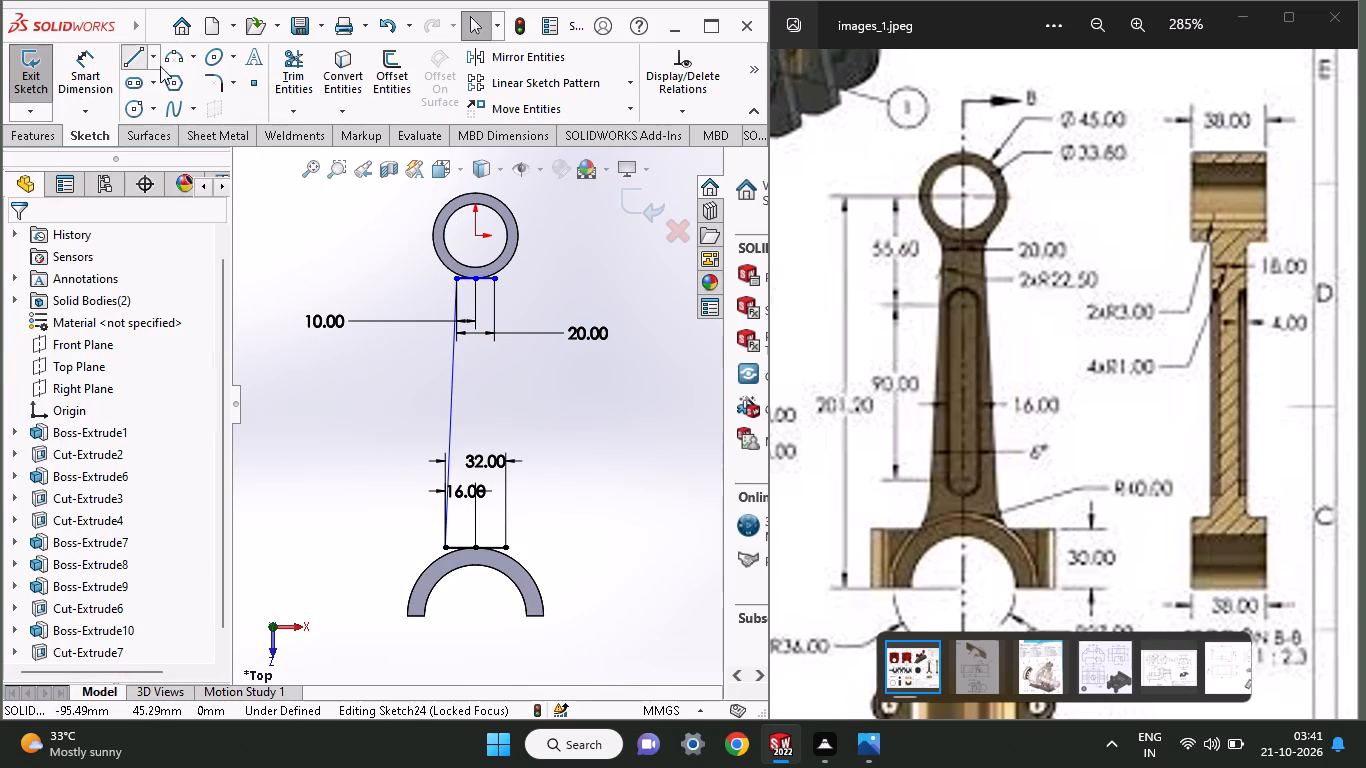
{"action": "left_click", "coordinate": [497, 278]}
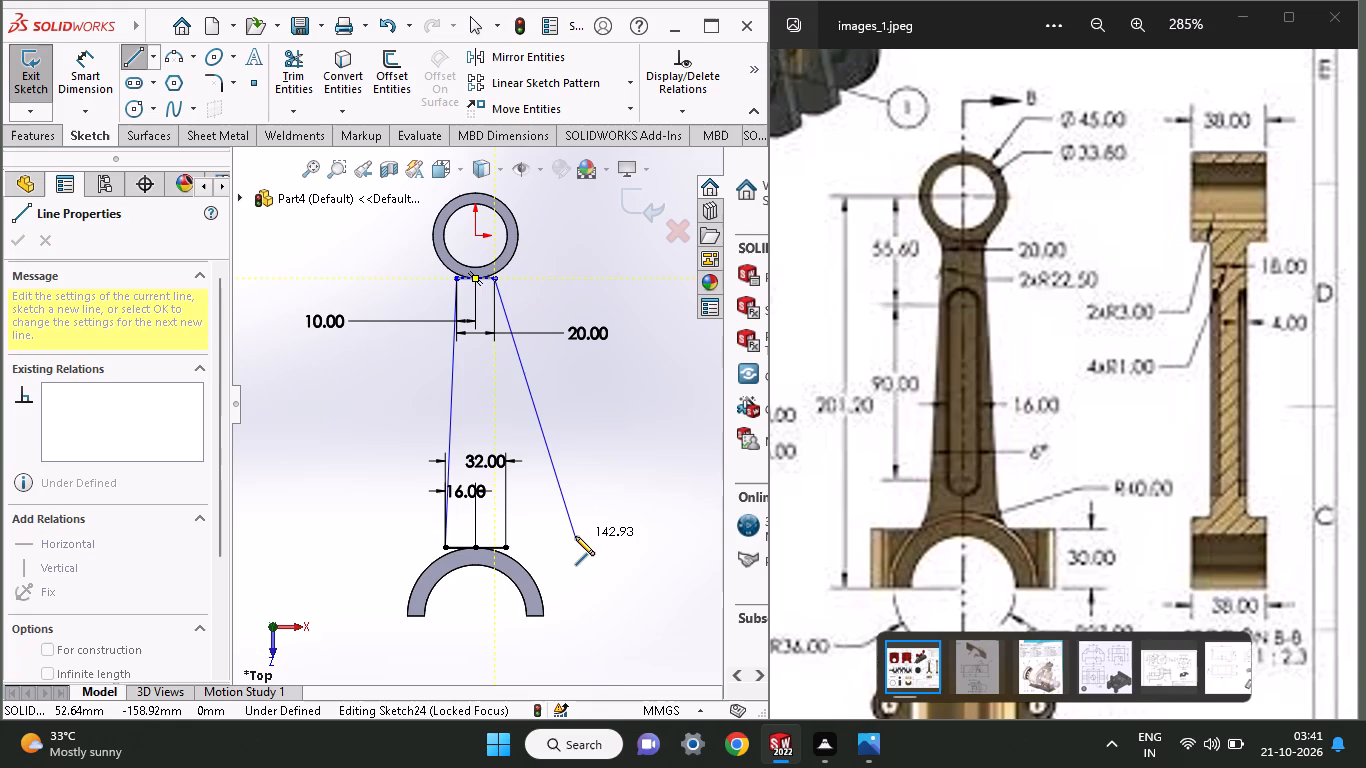
{"action": "left_click", "coordinate": [509, 544]}
{"action": "right_click", "coordinate": [542, 392]}
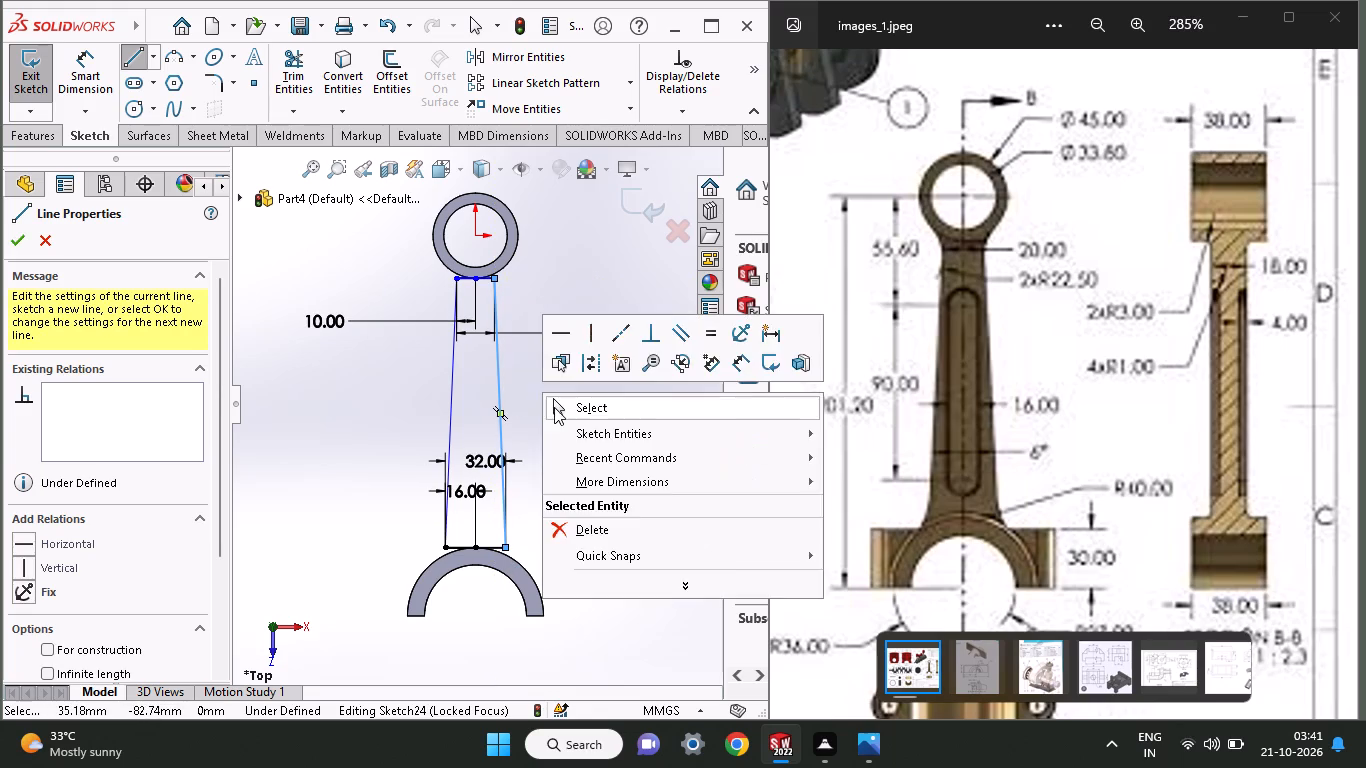
{"action": "left_click", "coordinate": [557, 409]}
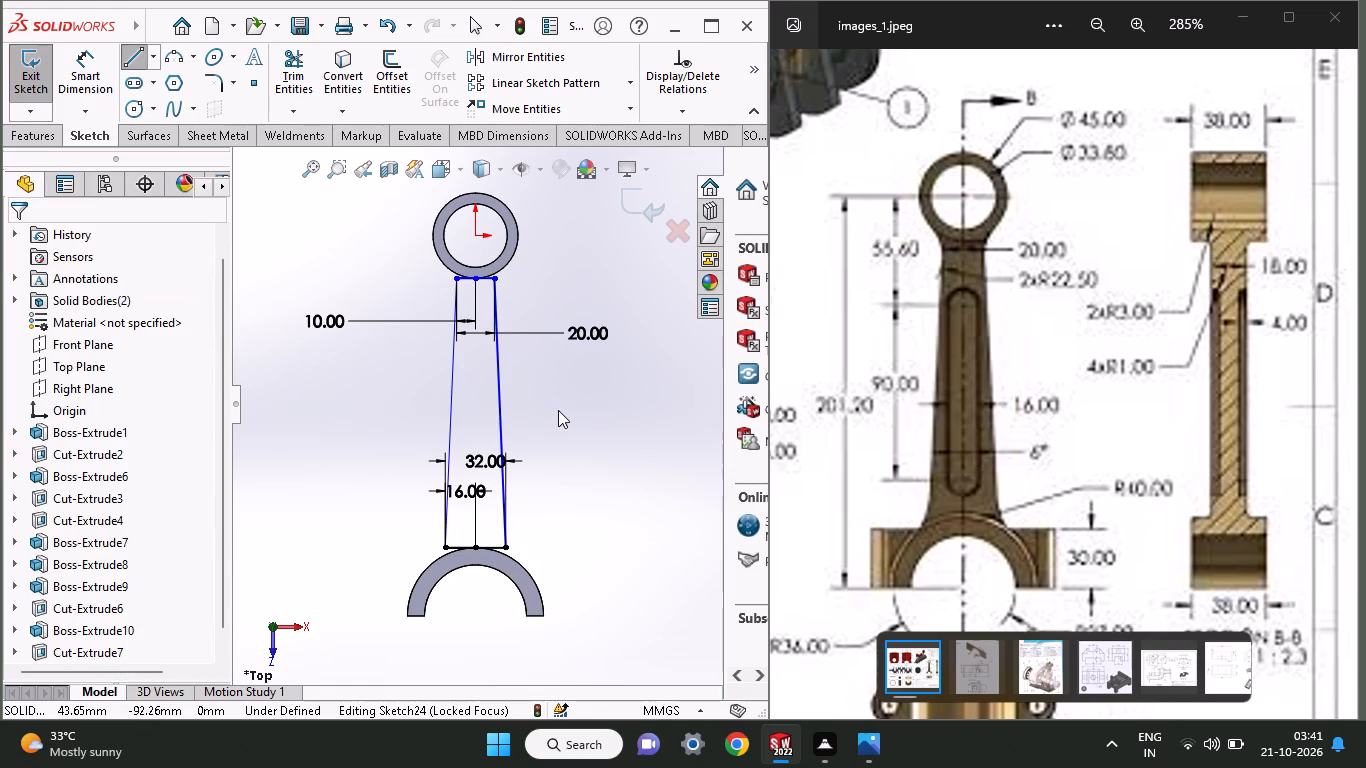
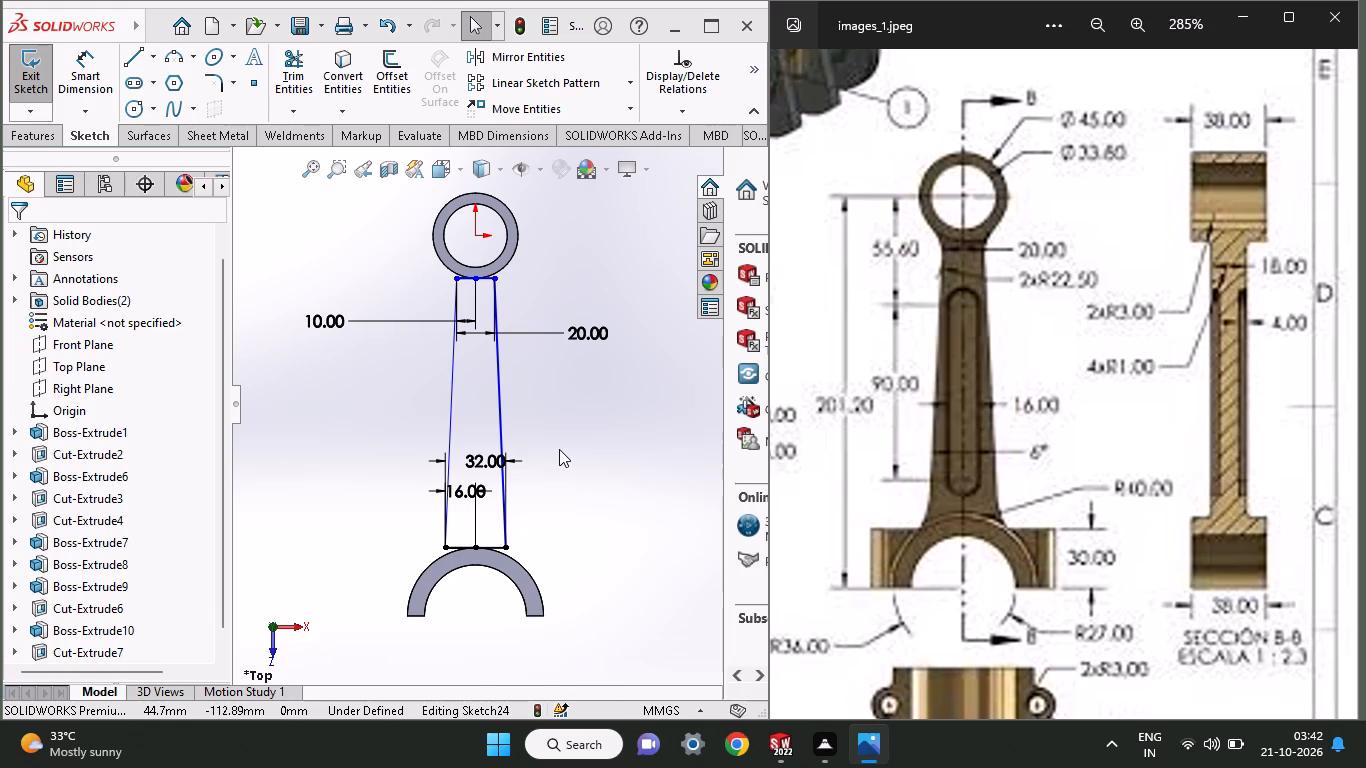
Sketch a circle centred on the origin, matching the outer edge of the small-end ring.
{"action": "scroll", "coordinate": [528, 387], "scroll_direction": "down", "scroll_amount": 2, "text": "ctrl"}
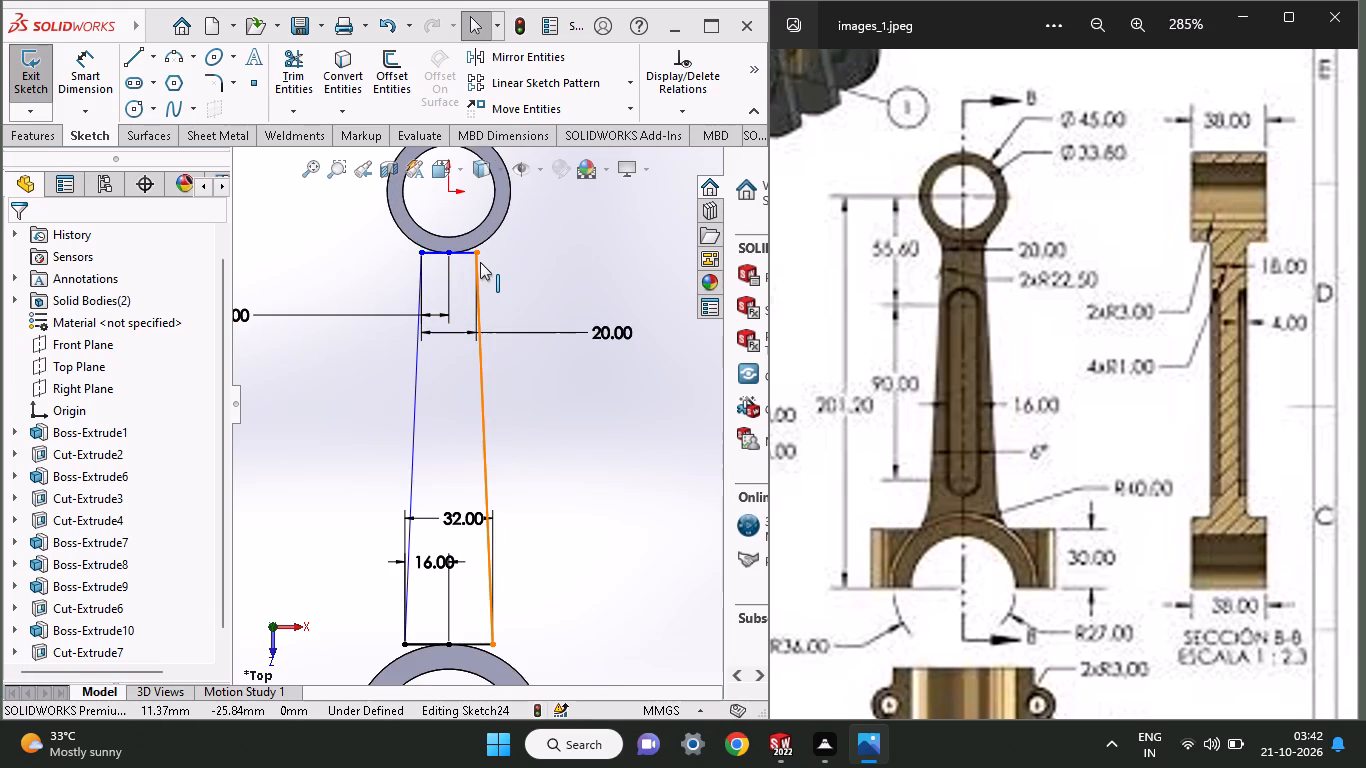
{"action": "left_click", "coordinate": [137, 99]}
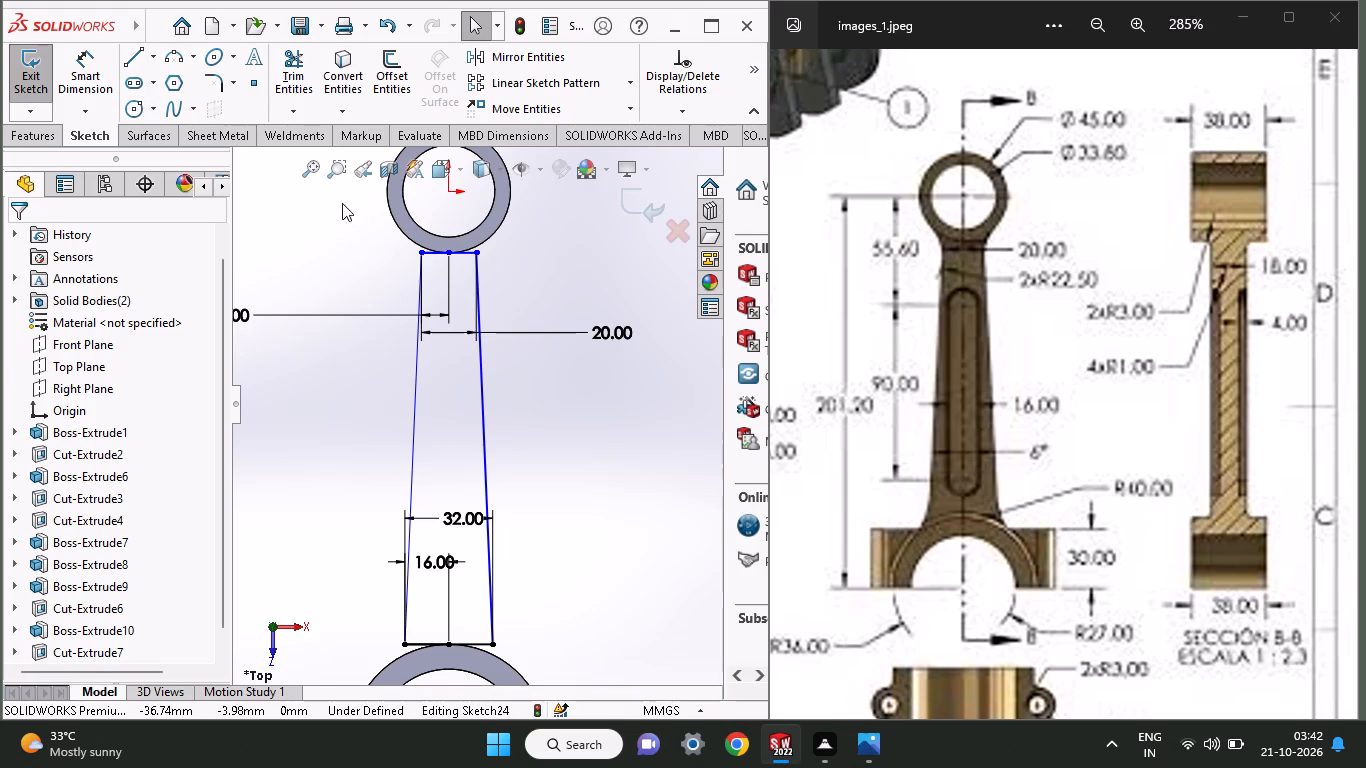
{"action": "left_click", "coordinate": [143, 105]}
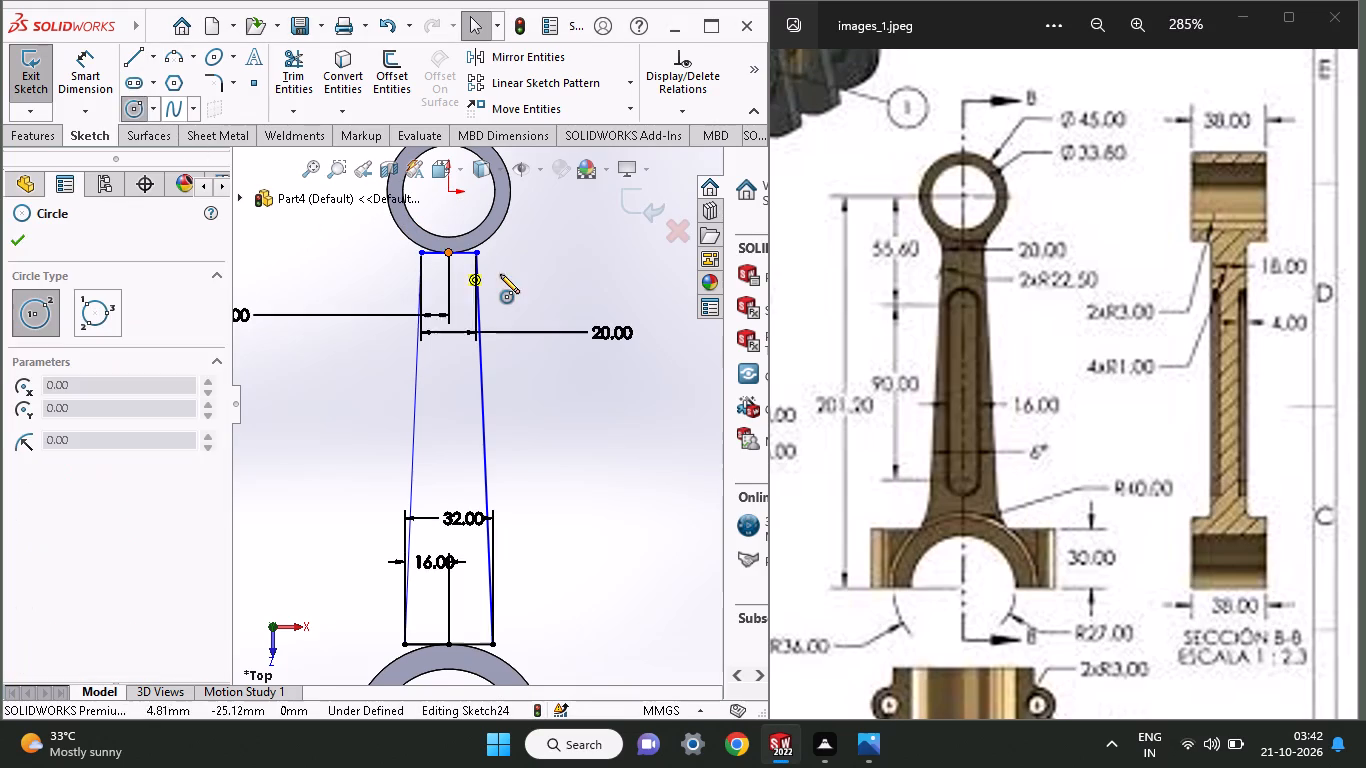
{"action": "left_click", "coordinate": [446, 195]}
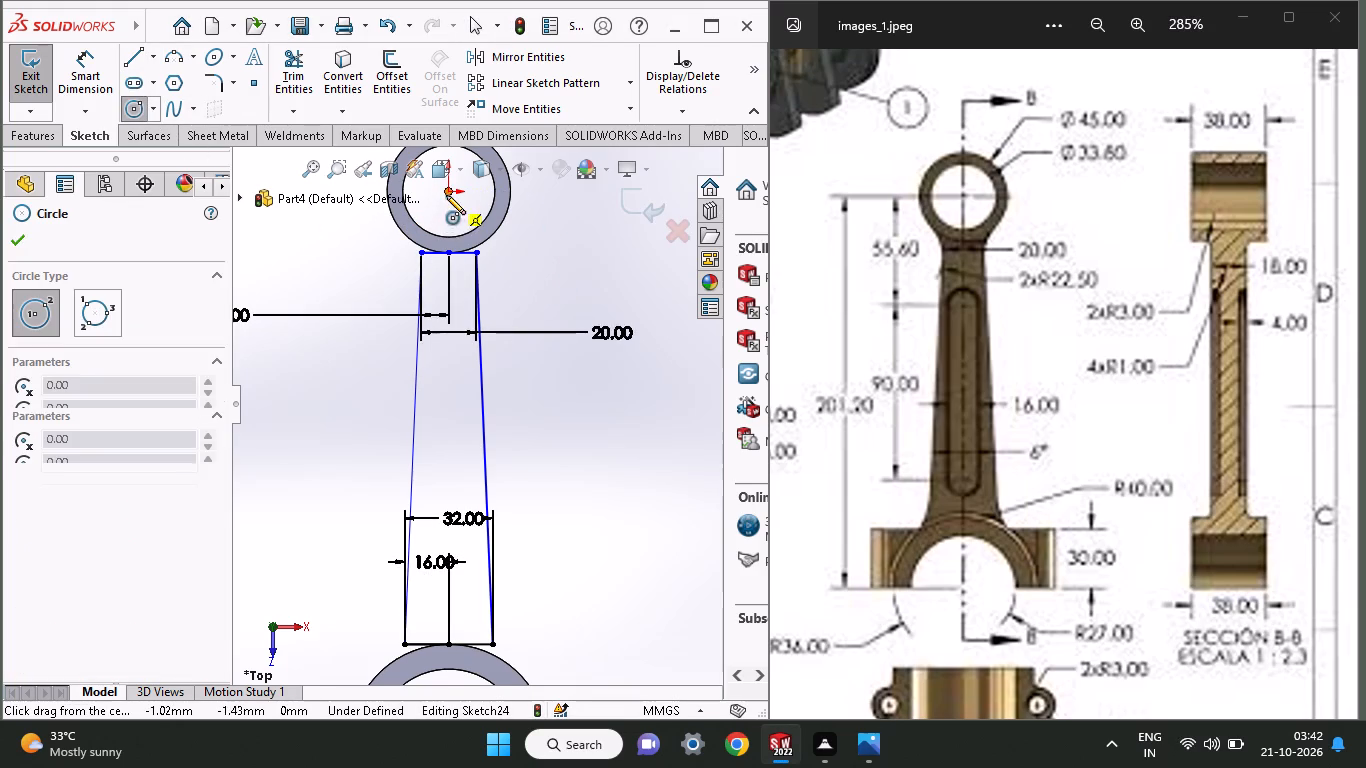
{"action": "left_click", "coordinate": [505, 224]}
{"action": "right_click", "coordinate": [546, 252]}
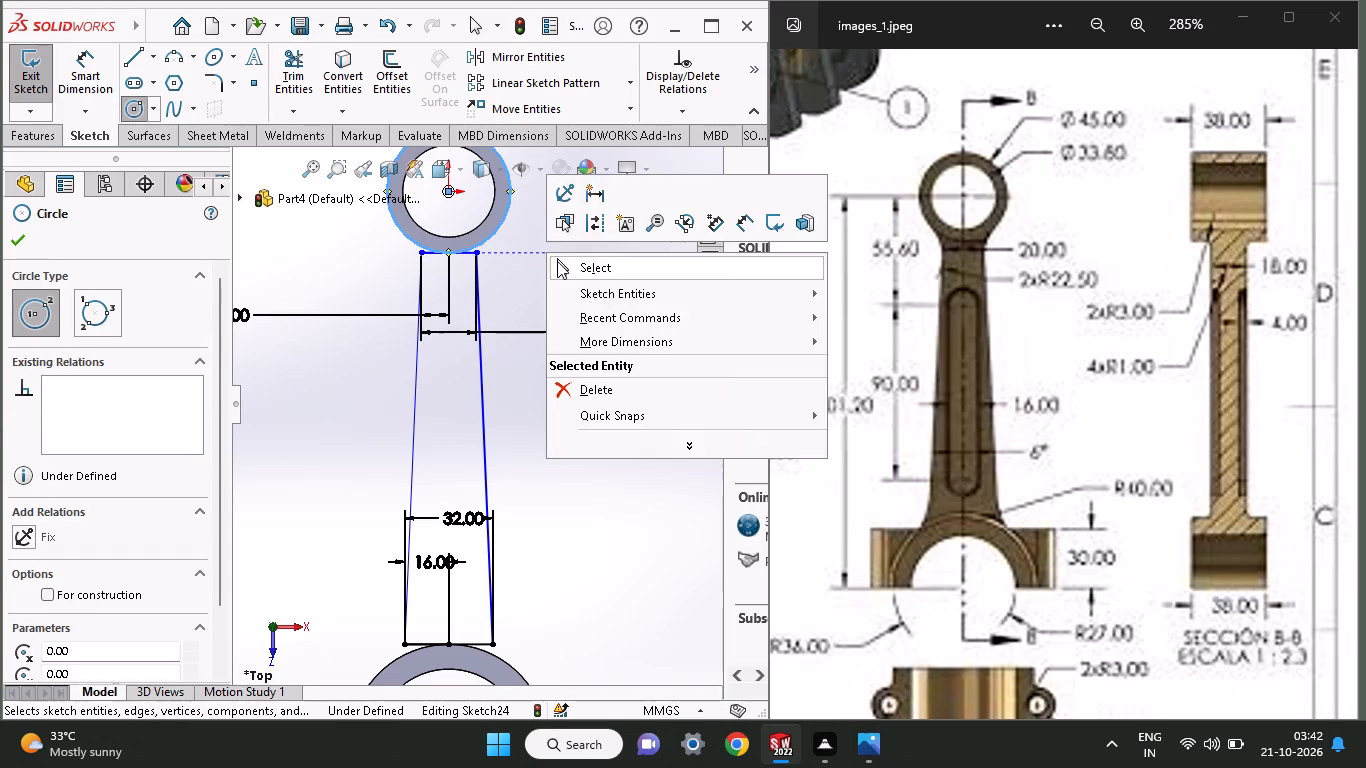
{"action": "left_click", "coordinate": [557, 261]}
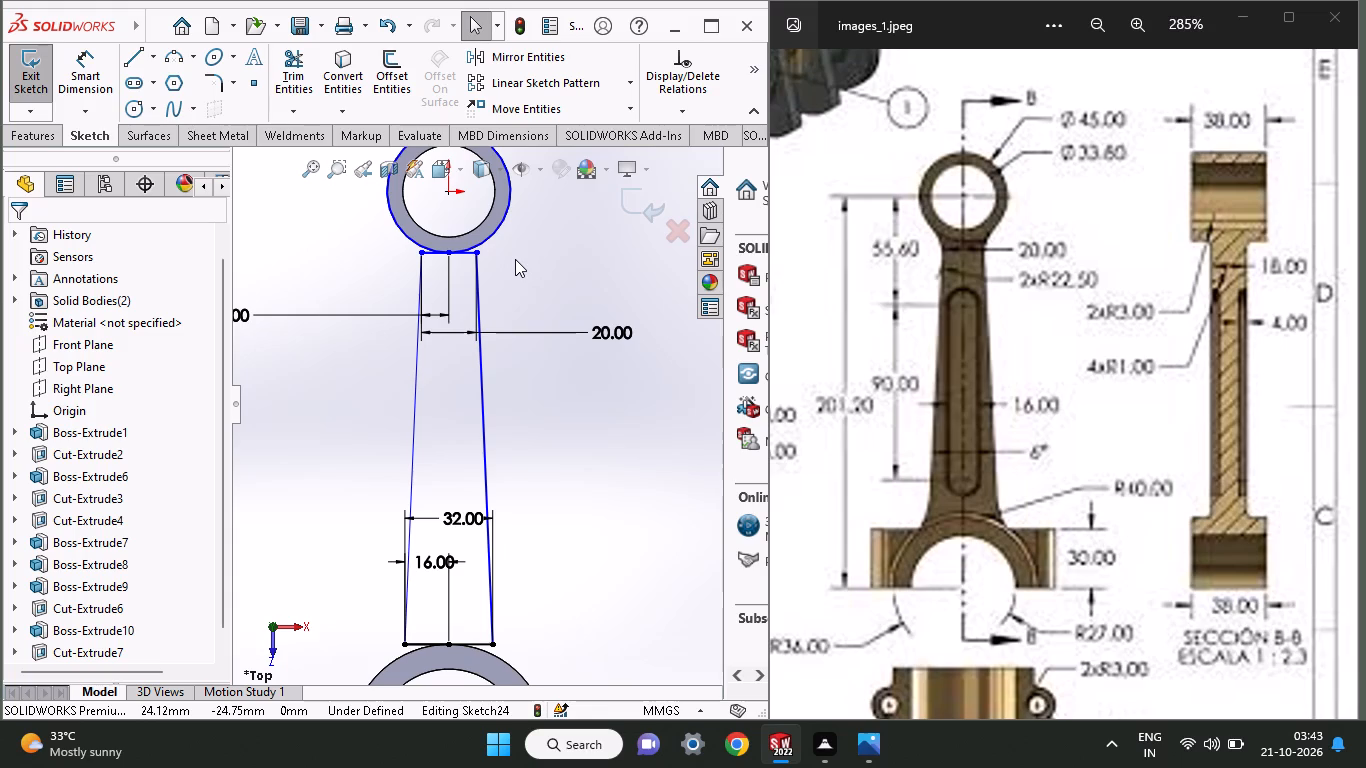
Draw a short vertical line from the shank's upper-left corner up into the small-end ring.
{"action": "scroll", "coordinate": [443, 273], "scroll_direction": "down", "scroll_amount": 2, "text": "ctrl"}
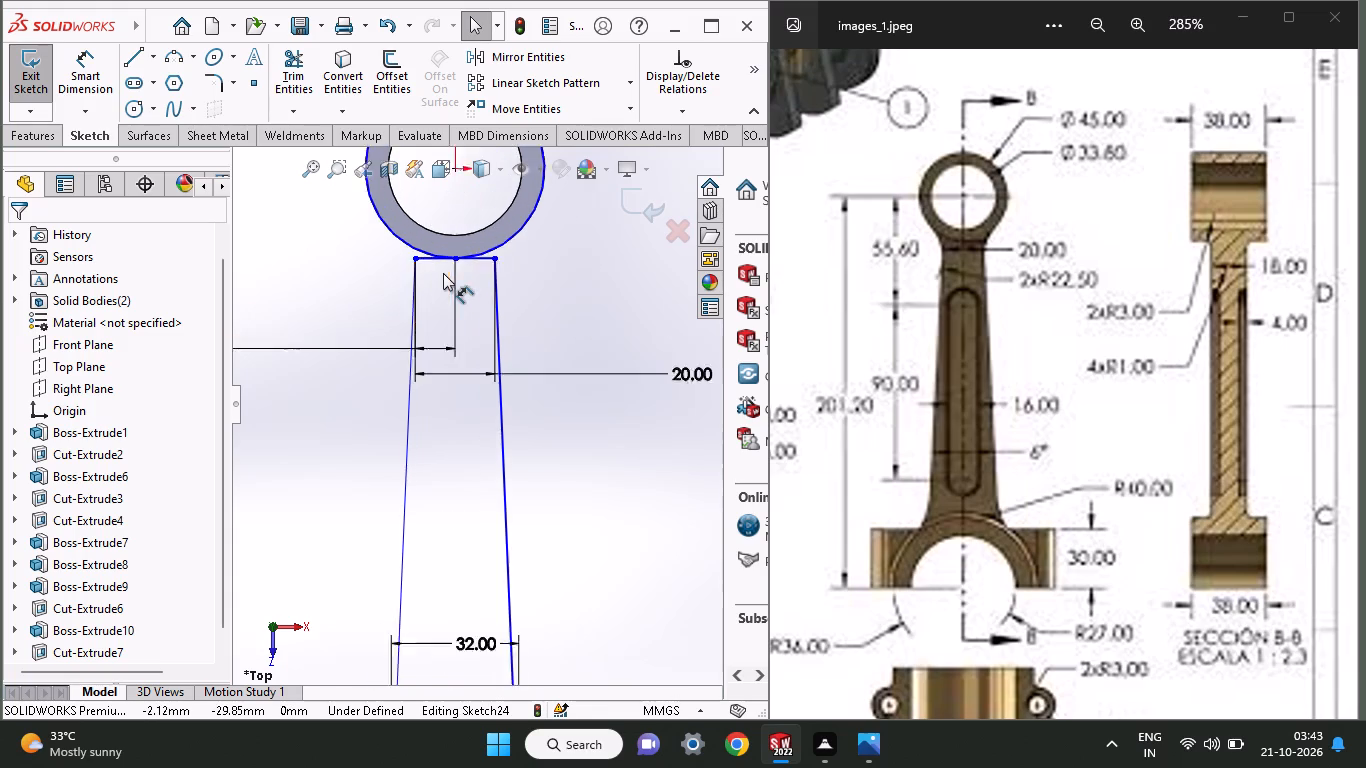
{"action": "scroll", "coordinate": [443, 273], "scroll_direction": "down", "scroll_amount": 6, "text": "ctrl"}
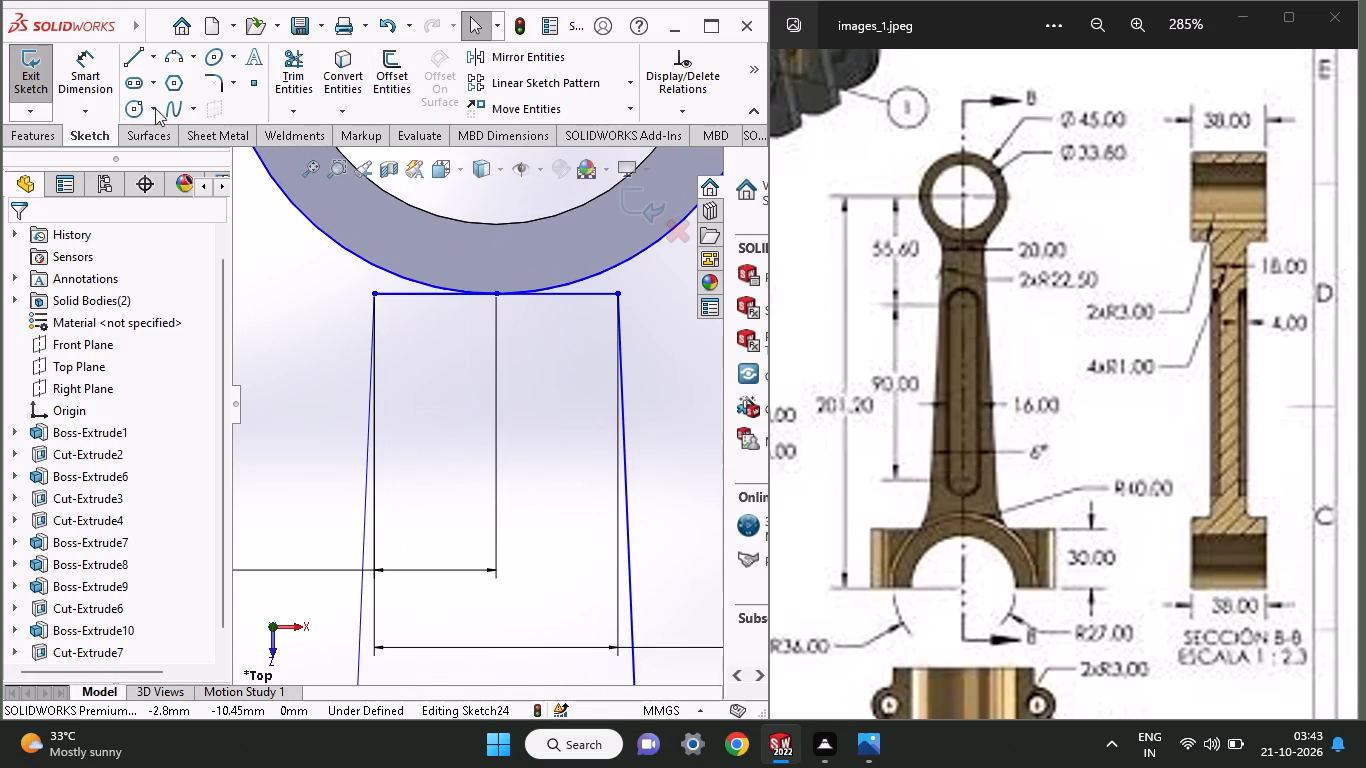
{"action": "left_click", "coordinate": [134, 63]}
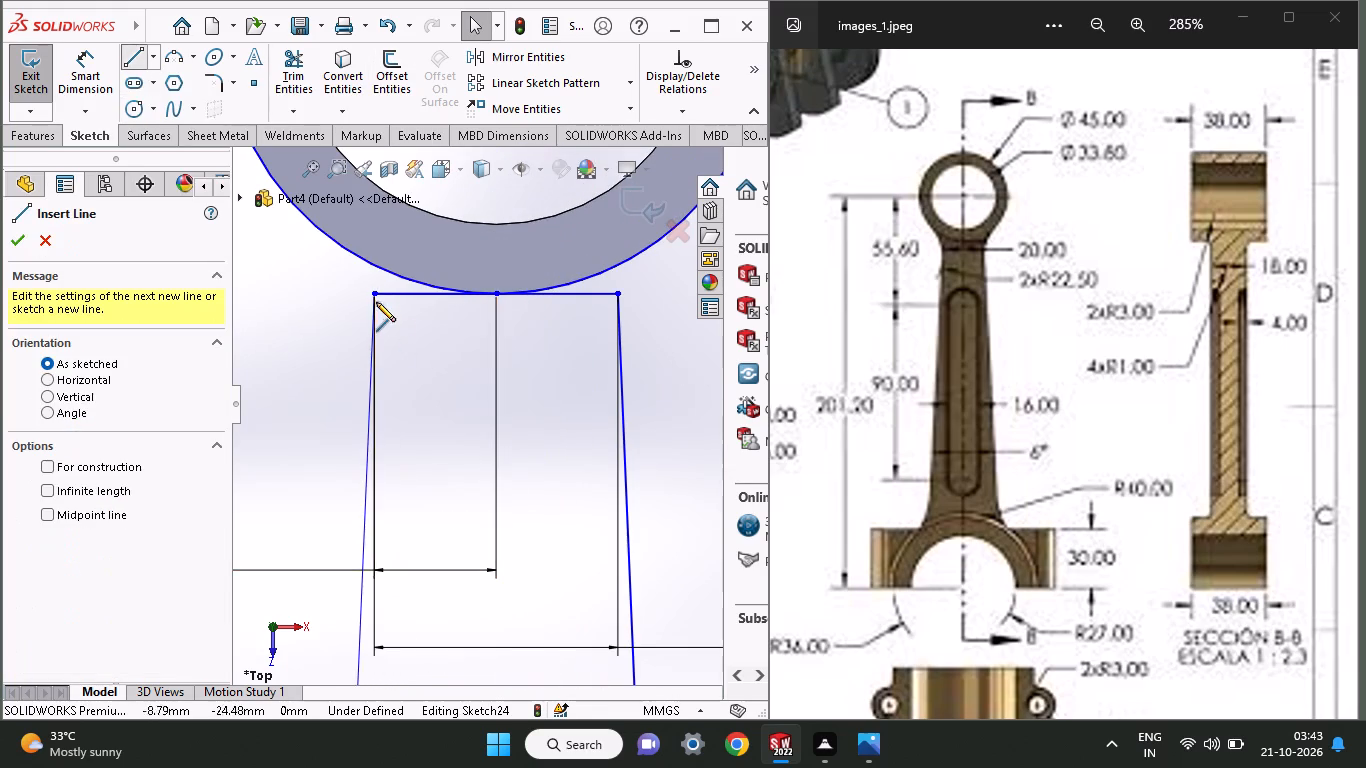
{"action": "left_click", "coordinate": [374, 290]}
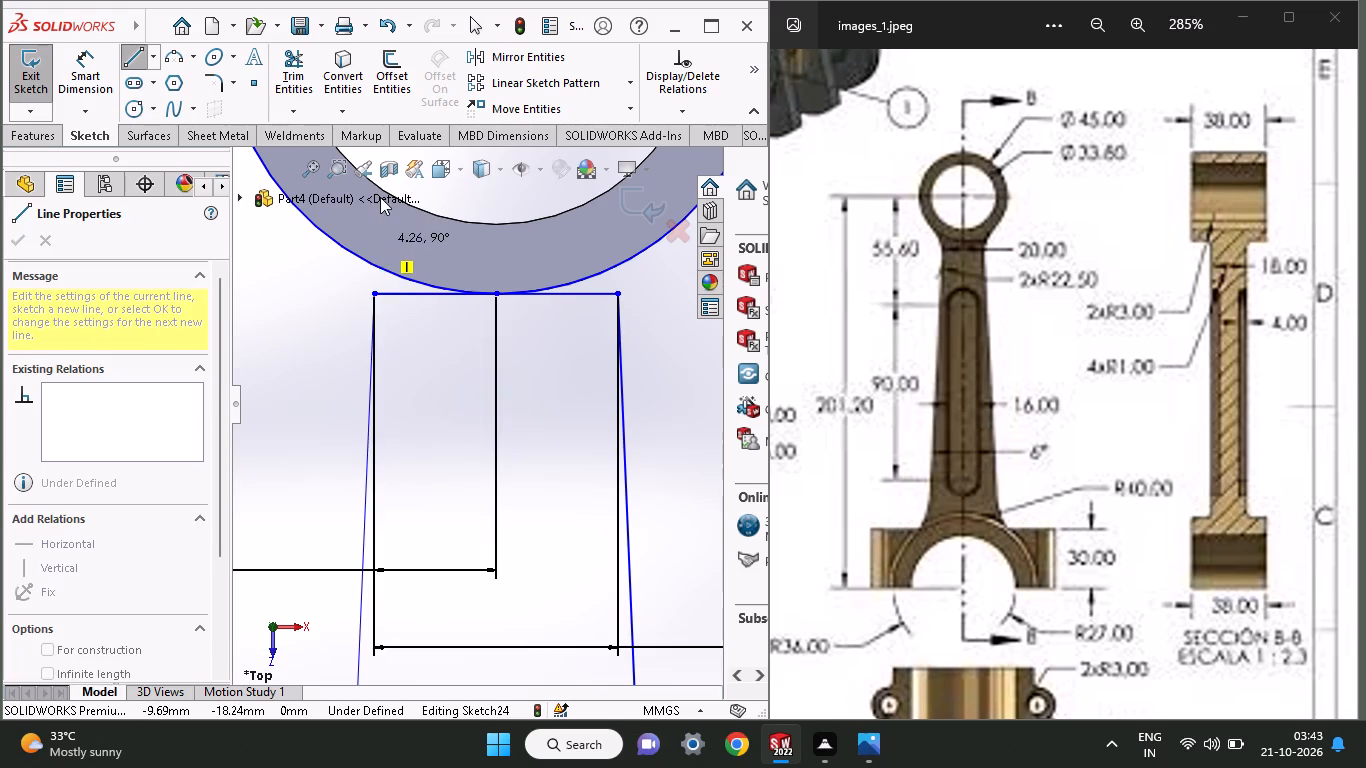
{"action": "left_click", "coordinate": [374, 236]}
{"action": "right_click", "coordinate": [402, 225]}
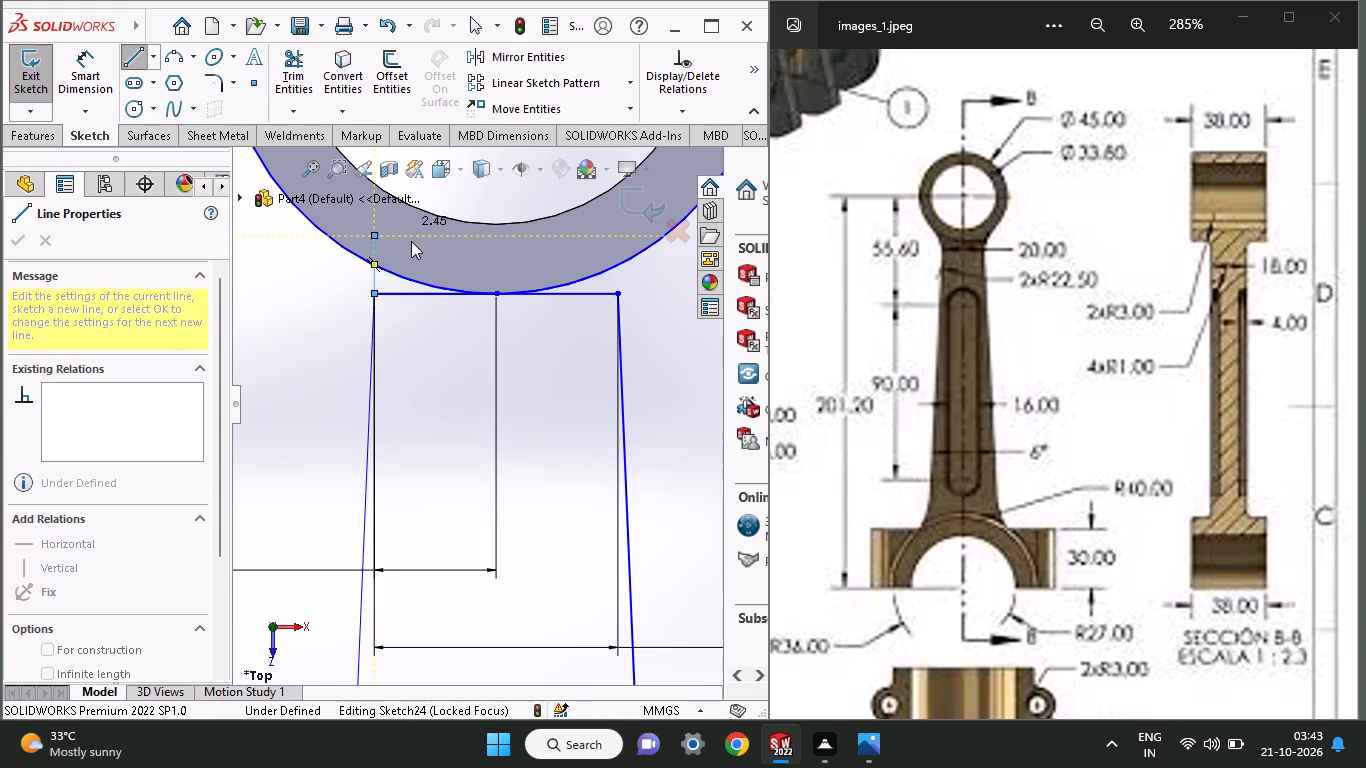
{"action": "left_click", "coordinate": [411, 241]}
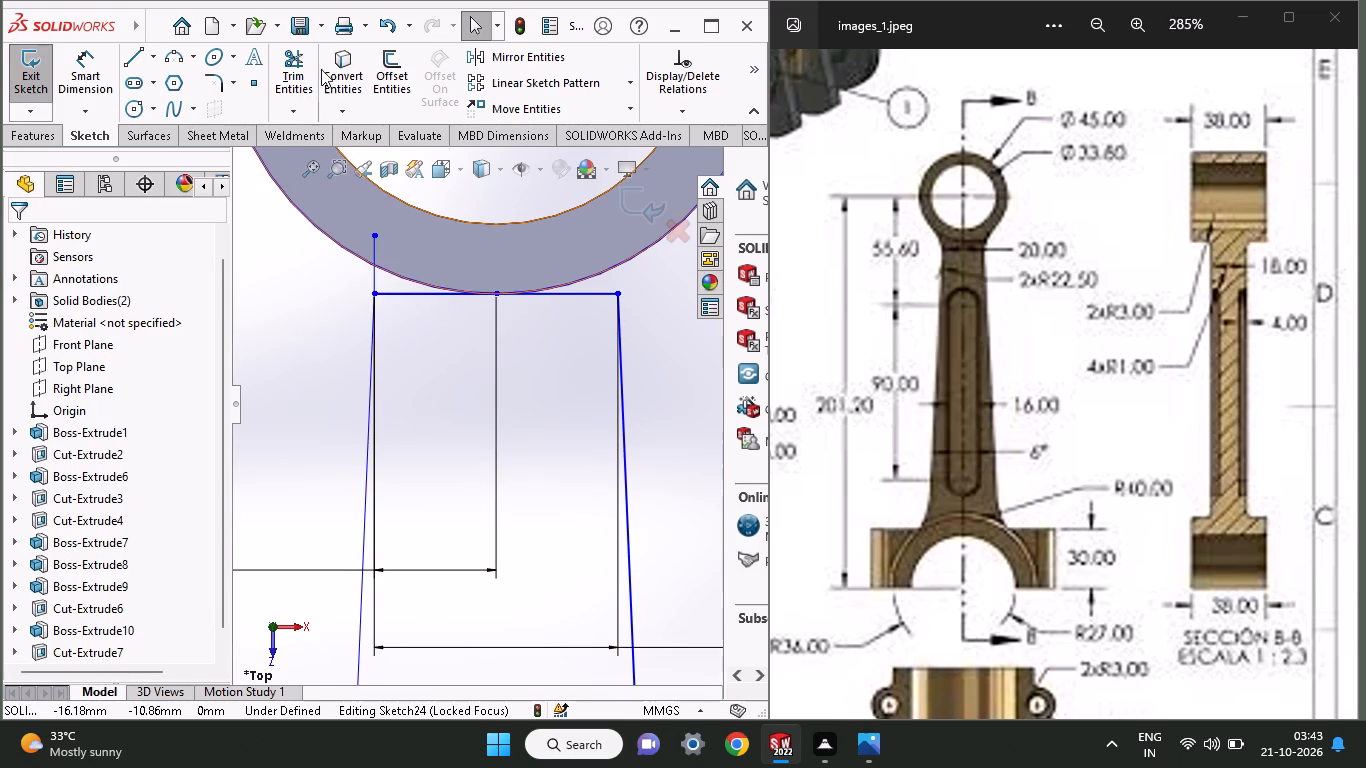
Trim the left vertical line's excess inside the ring and the left half of the shank's top horizontal line.
{"action": "left_click", "coordinate": [292, 71]}
{"action": "left_click_drag", "start_coordinate": [403, 255], "coordinate": [370, 245]}
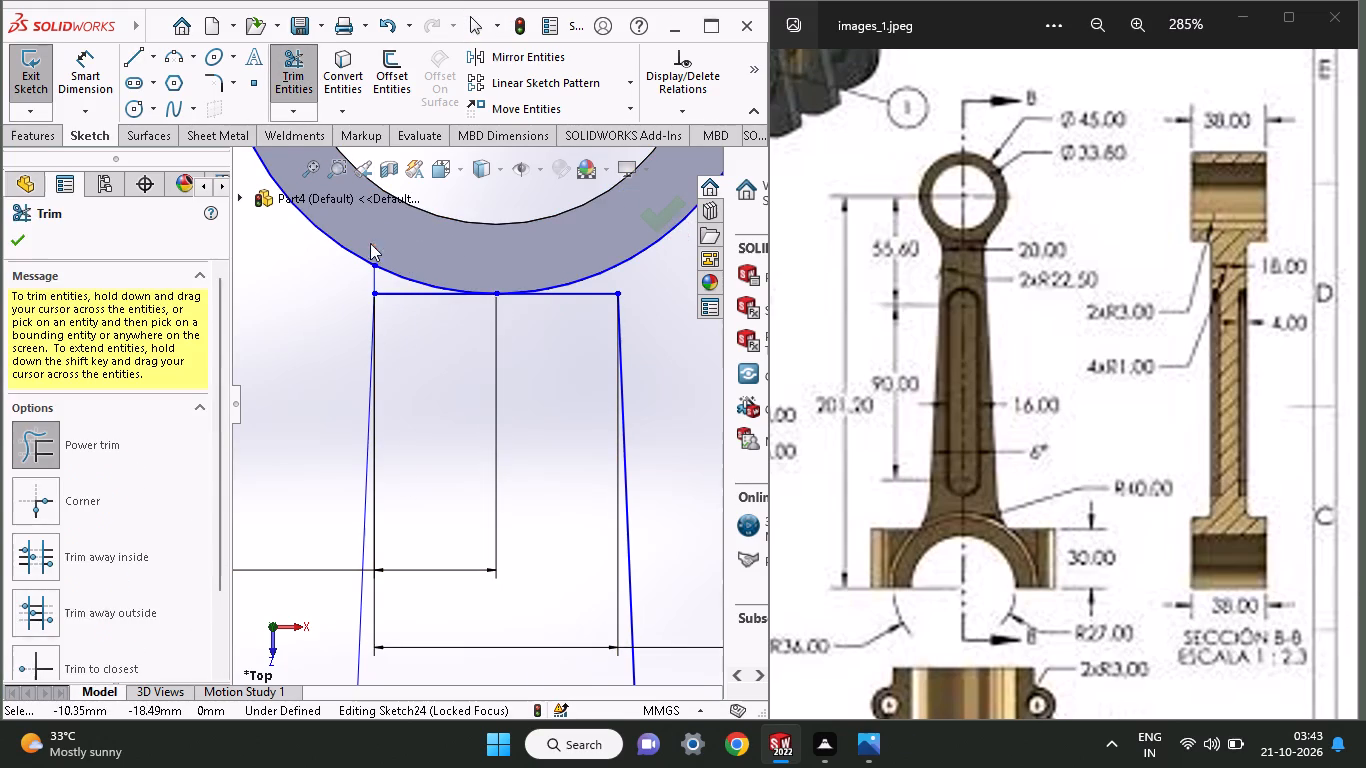
{"action": "left_click_drag", "start_coordinate": [397, 309], "coordinate": [397, 287]}
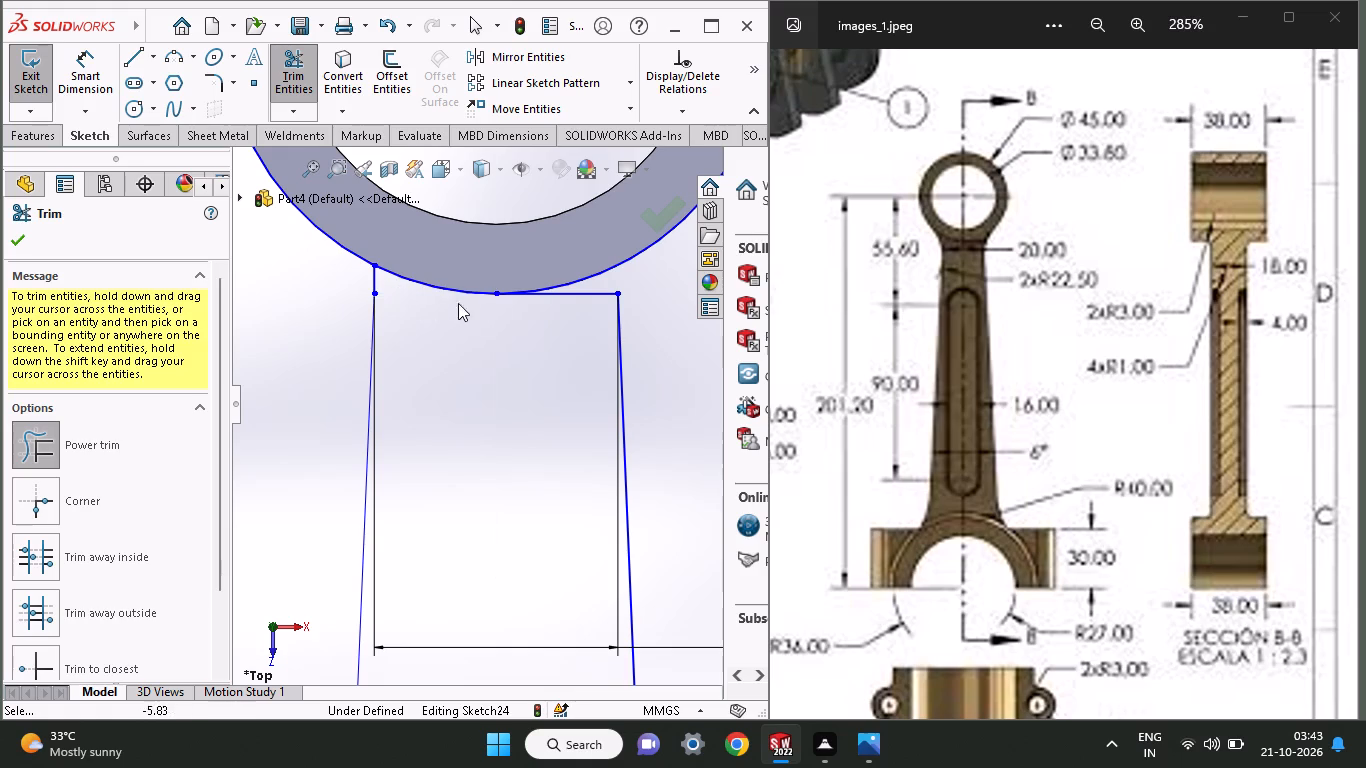
Draw a short vertical line from the shank's upper-right corner up into the small-end ring.
{"action": "left_click", "coordinate": [126, 65]}
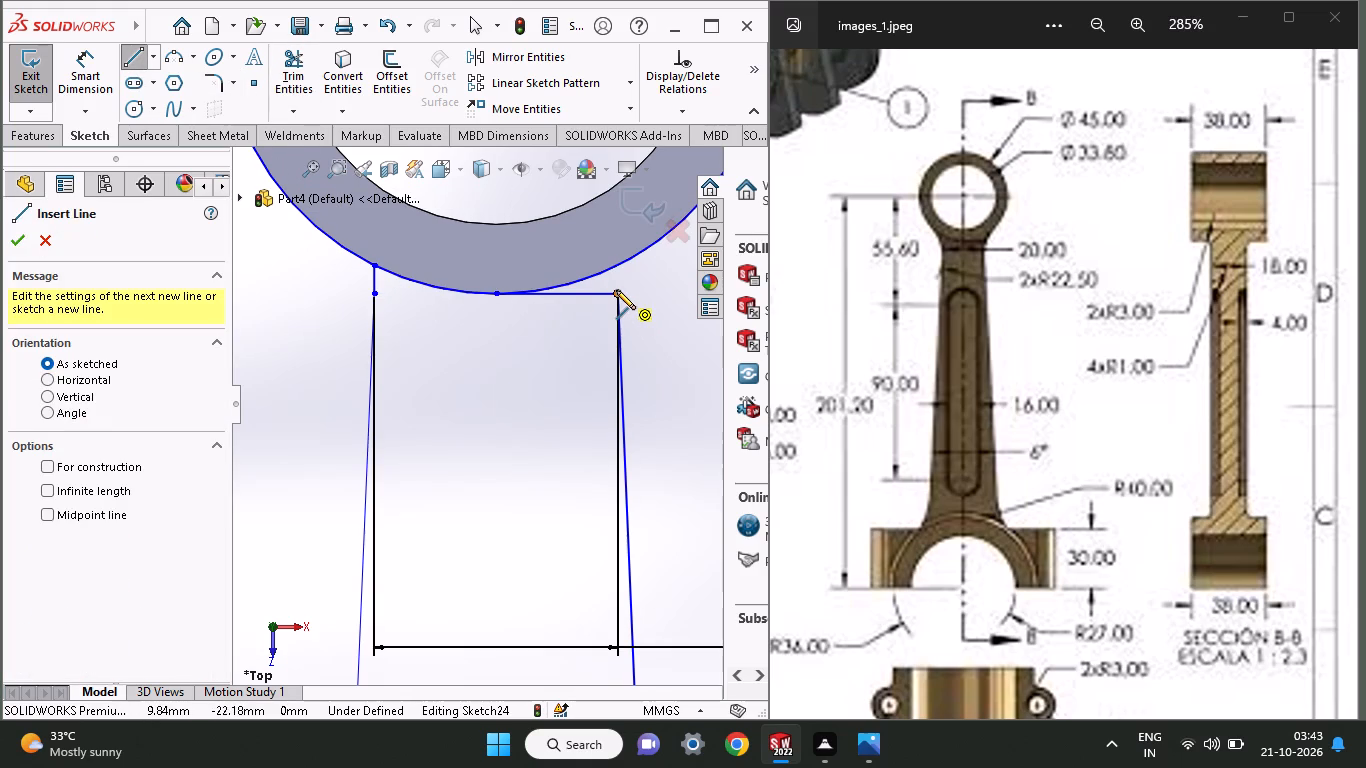
{"action": "left_click", "coordinate": [616, 290]}
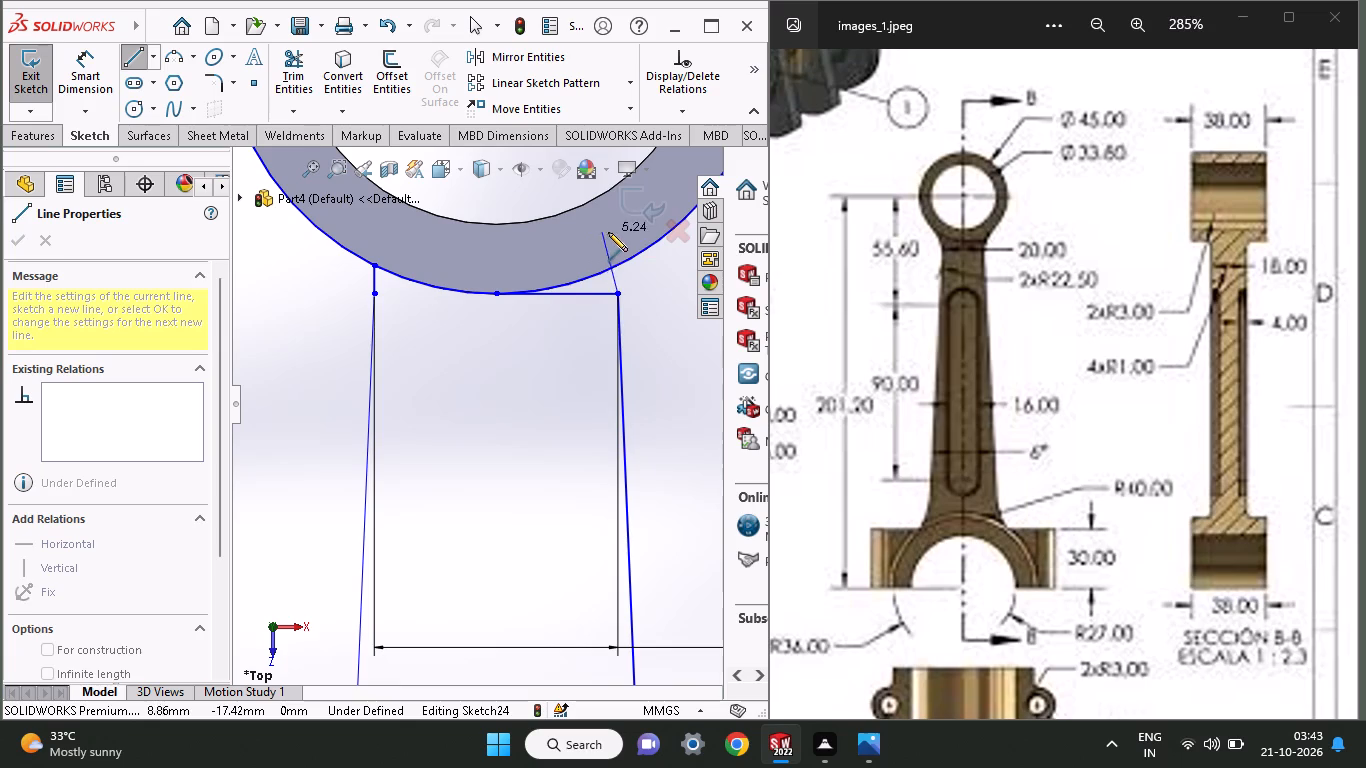
{"action": "left_click", "coordinate": [616, 232]}
{"action": "right_click", "coordinate": [647, 271]}
{"action": "left_click", "coordinate": [662, 282]}
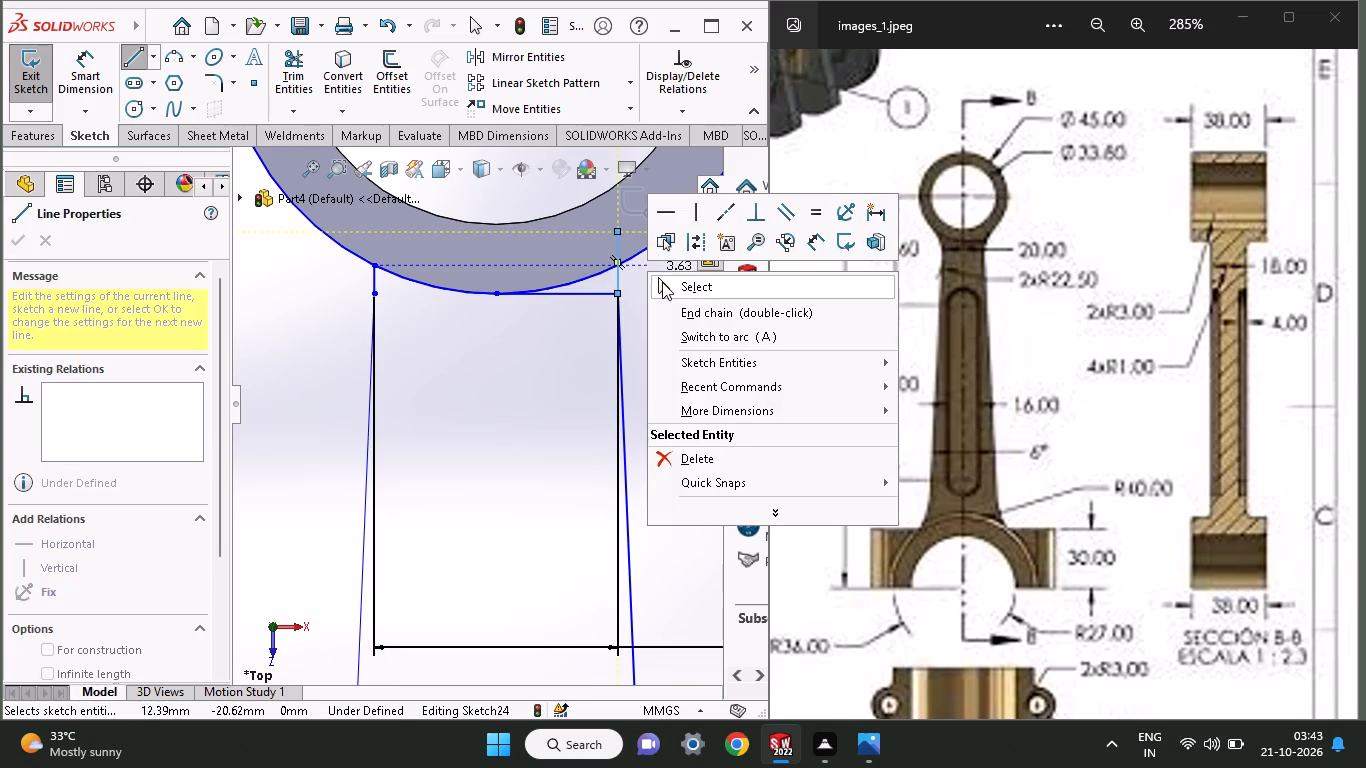
Trim the right vertical line's excess inside the ring and the remaining half of the shank's top horizontal line.
{"action": "left_click", "coordinate": [302, 86]}
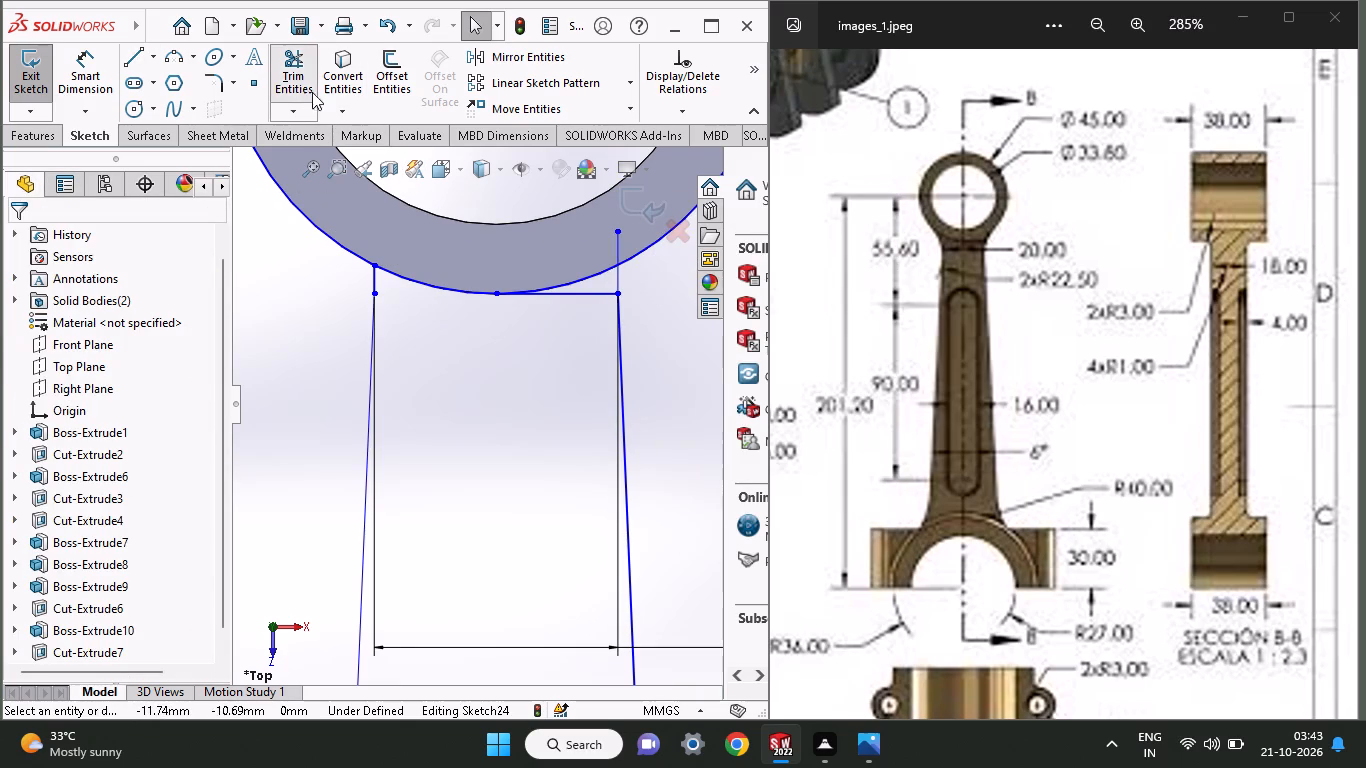
{"action": "left_click_drag", "start_coordinate": [586, 252], "coordinate": [628, 234]}
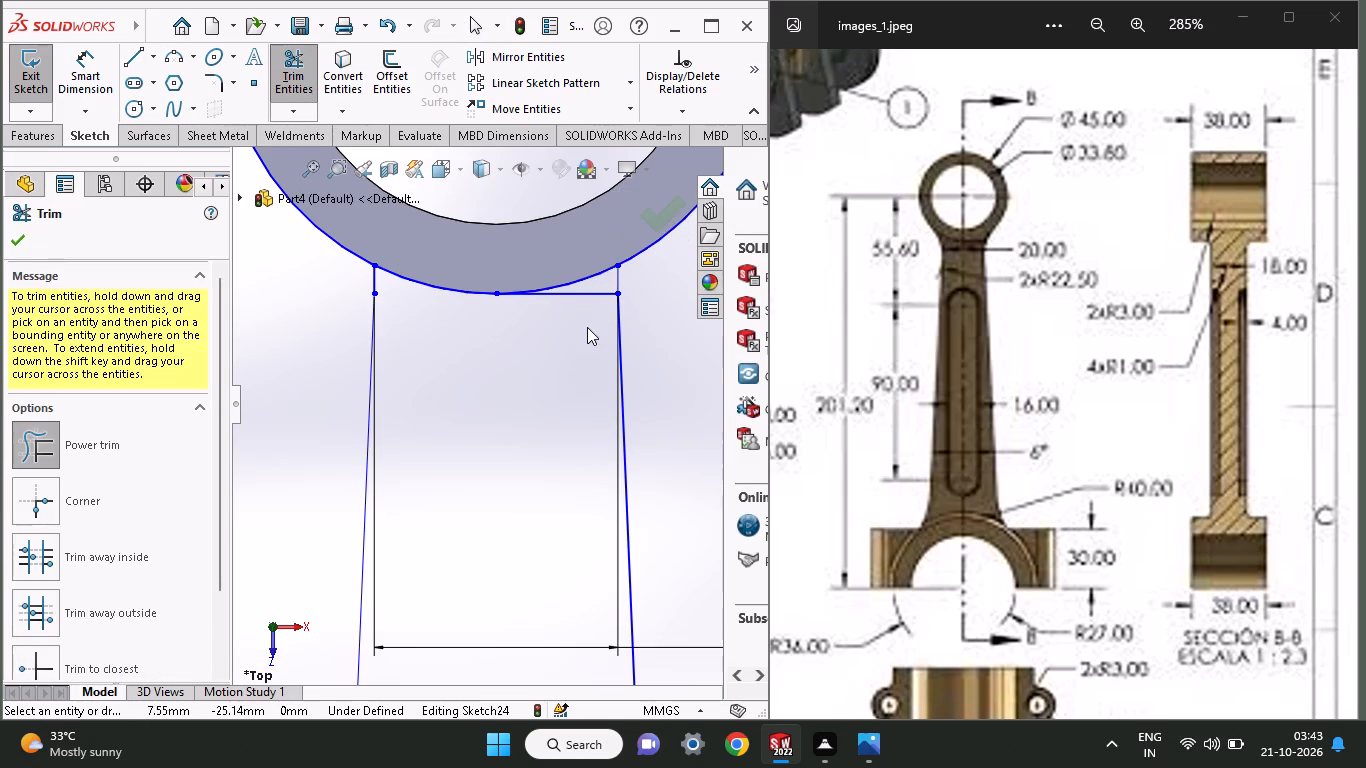
{"action": "left_click_drag", "start_coordinate": [587, 327], "coordinate": [599, 289]}
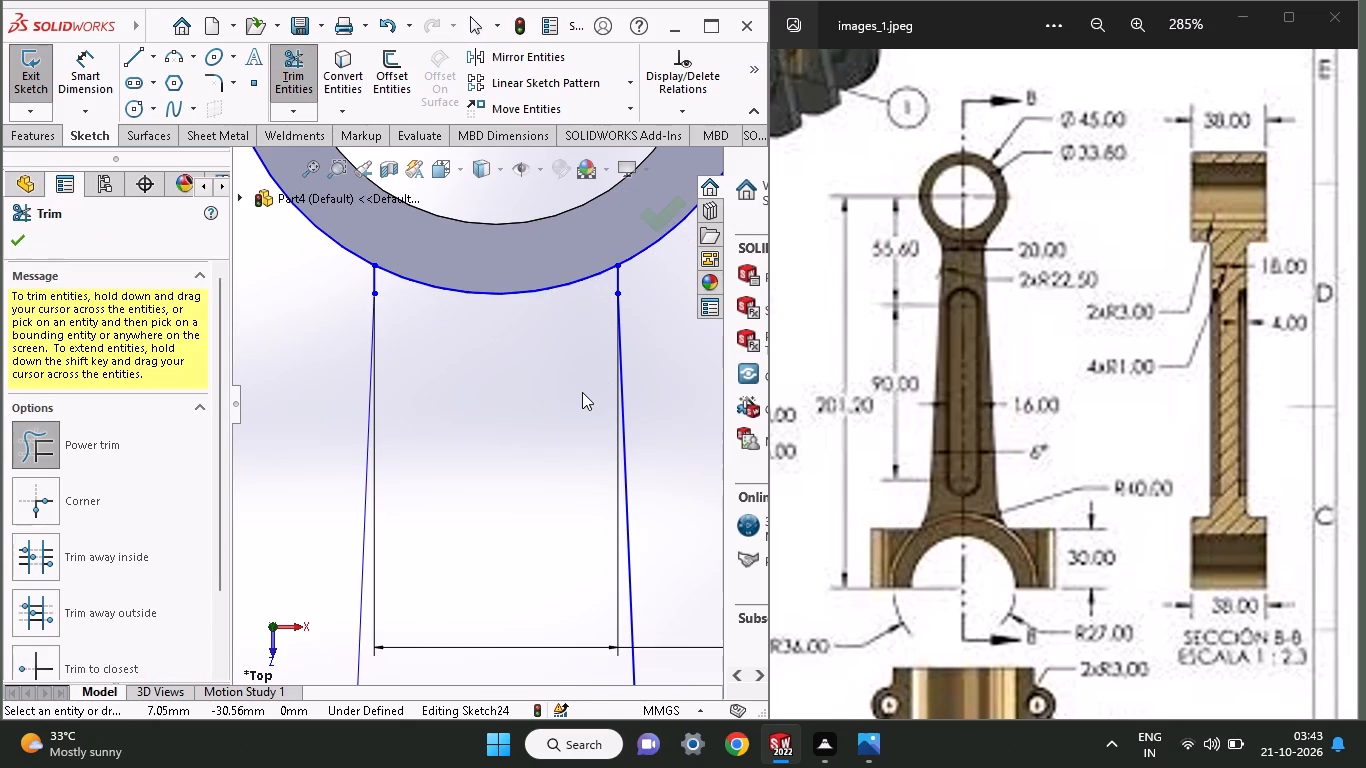
Draw a vertical line about 8 mm long from the shank's lower-left corner down into the big-end arch.
{"action": "scroll", "coordinate": [582, 392], "scroll_direction": "up", "scroll_amount": 9, "text": "ctrl"}
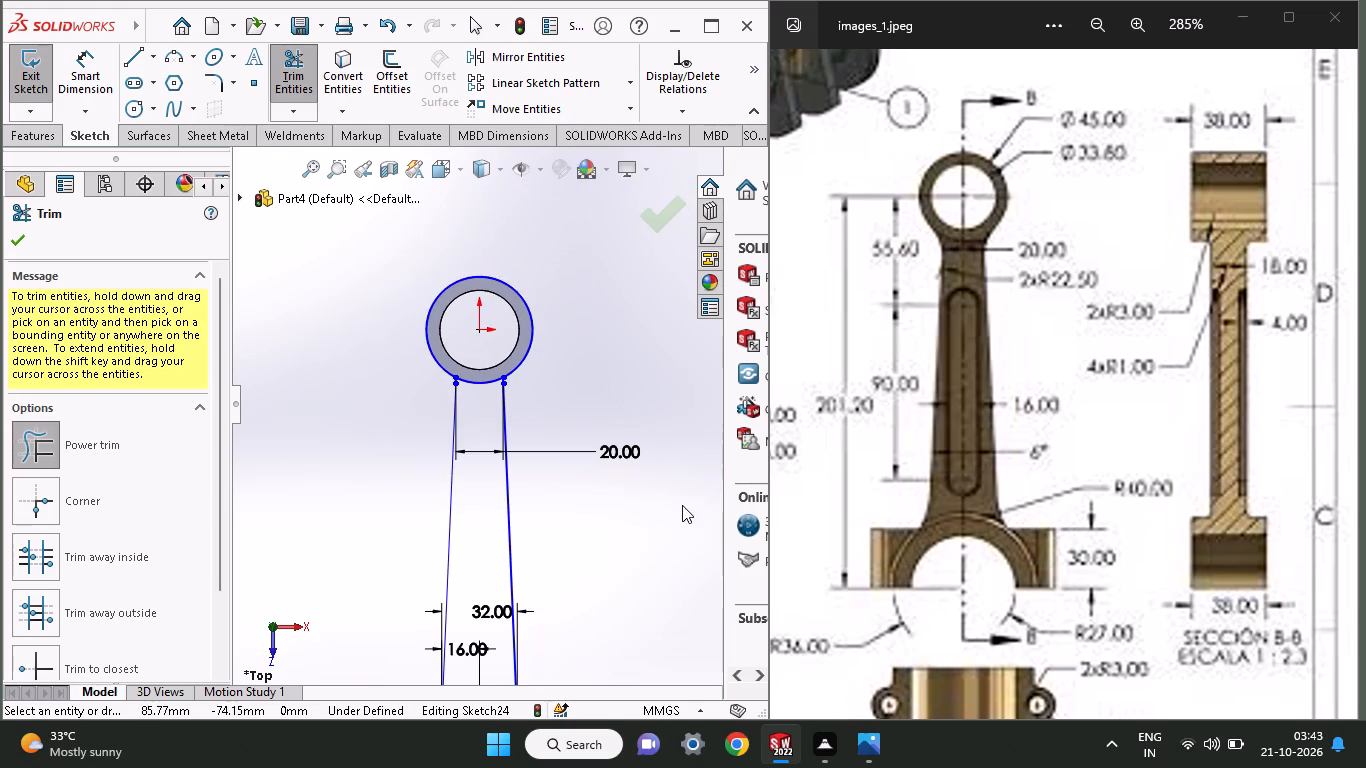
{"action": "scroll", "coordinate": [399, 619], "scroll_direction": "down", "scroll_amount": 1, "text": "ctrl"}
{"action": "scroll", "coordinate": [466, 648], "scroll_direction": "up", "scroll_amount": 2, "text": "ctrl"}
{"action": "scroll", "coordinate": [542, 546], "scroll_direction": "down", "scroll_amount": 1, "text": "ctrl"}
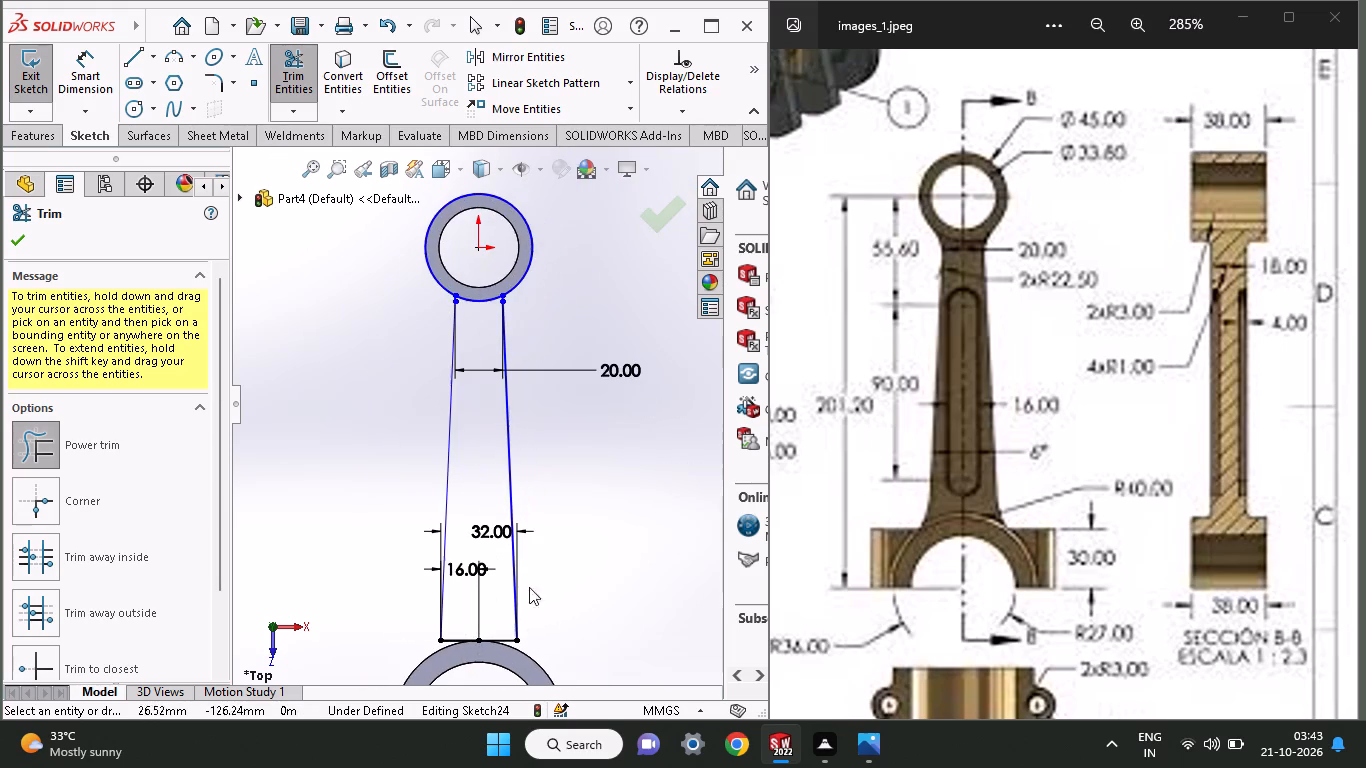
{"action": "scroll", "coordinate": [515, 627], "scroll_direction": "down", "scroll_amount": 9, "text": "ctrl"}
{"action": "scroll", "coordinate": [396, 627], "scroll_direction": "up", "scroll_amount": 3, "text": "ctrl"}
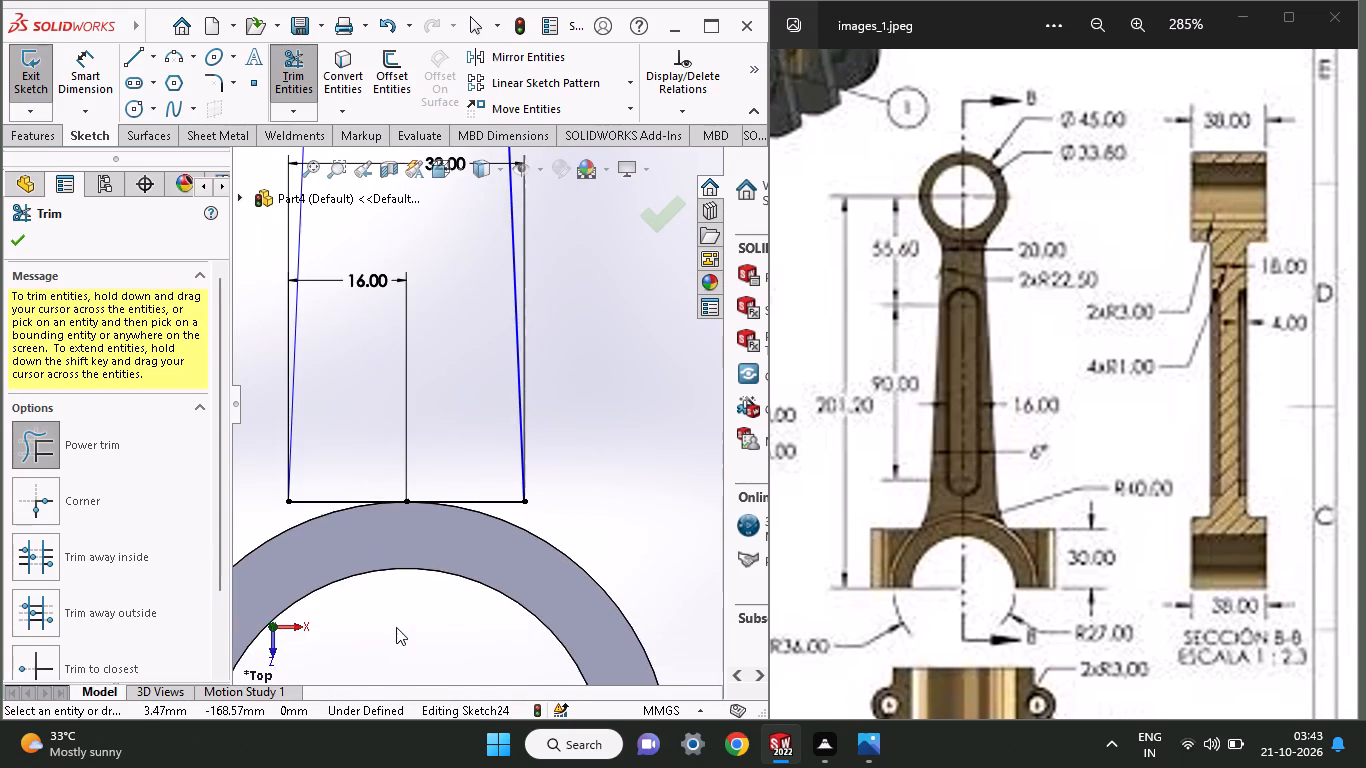
{"action": "scroll", "coordinate": [268, 450], "scroll_direction": "down", "scroll_amount": 3, "text": "ctrl"}
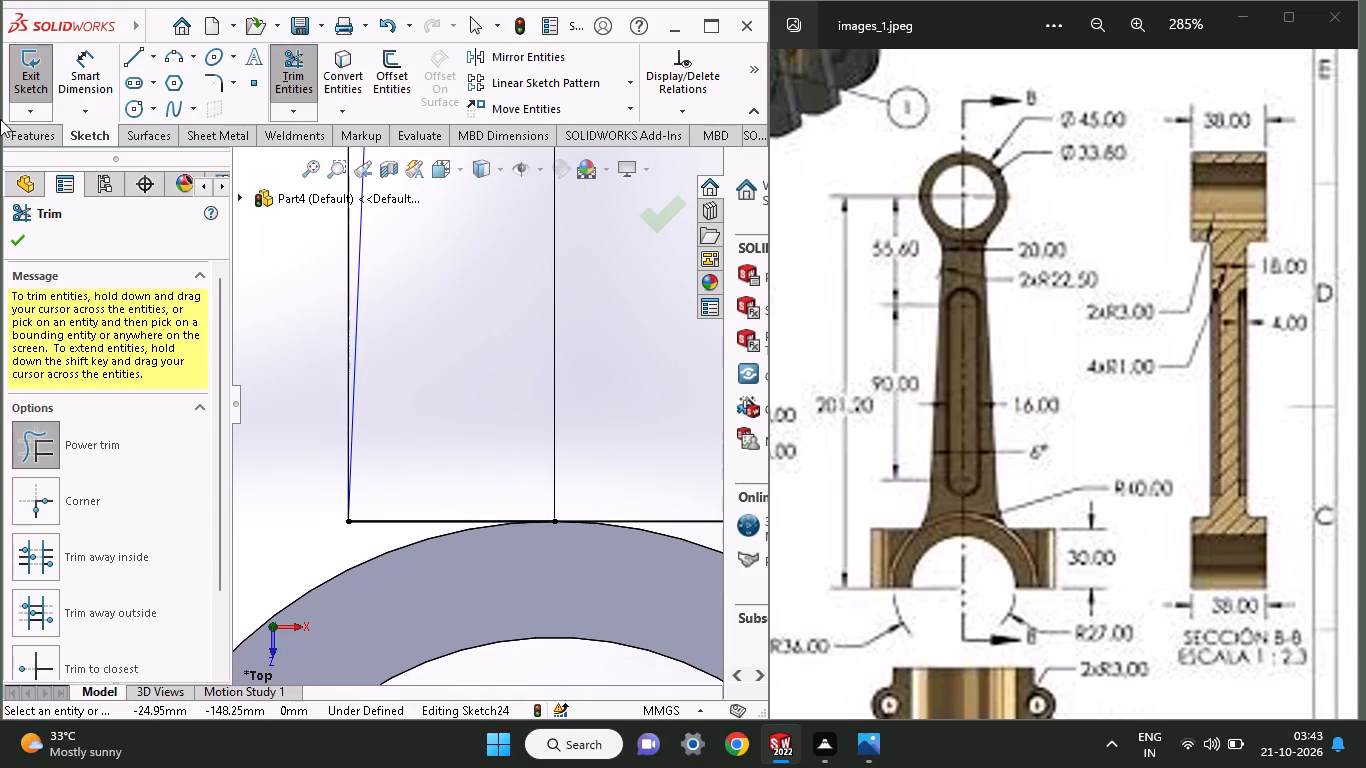
{"action": "left_click", "coordinate": [127, 55]}
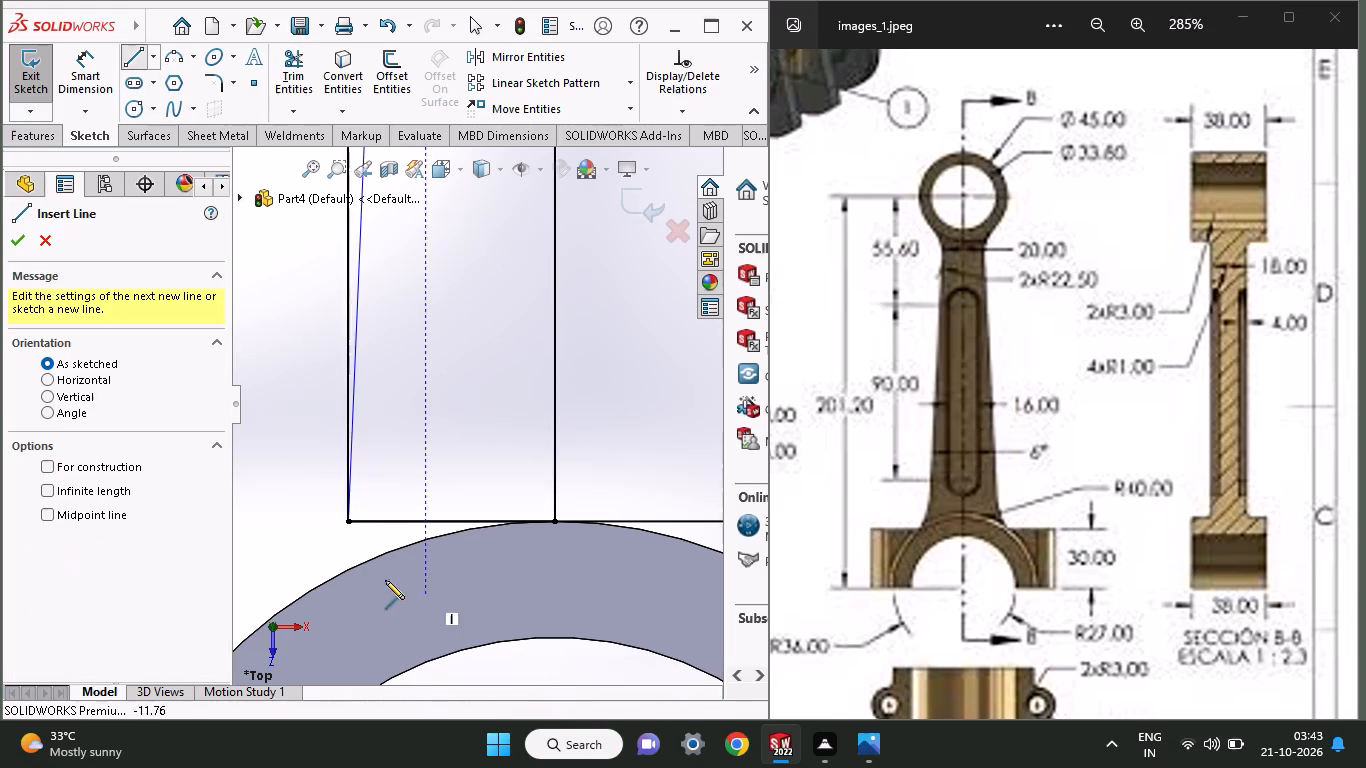
{"action": "left_click", "coordinate": [350, 517]}
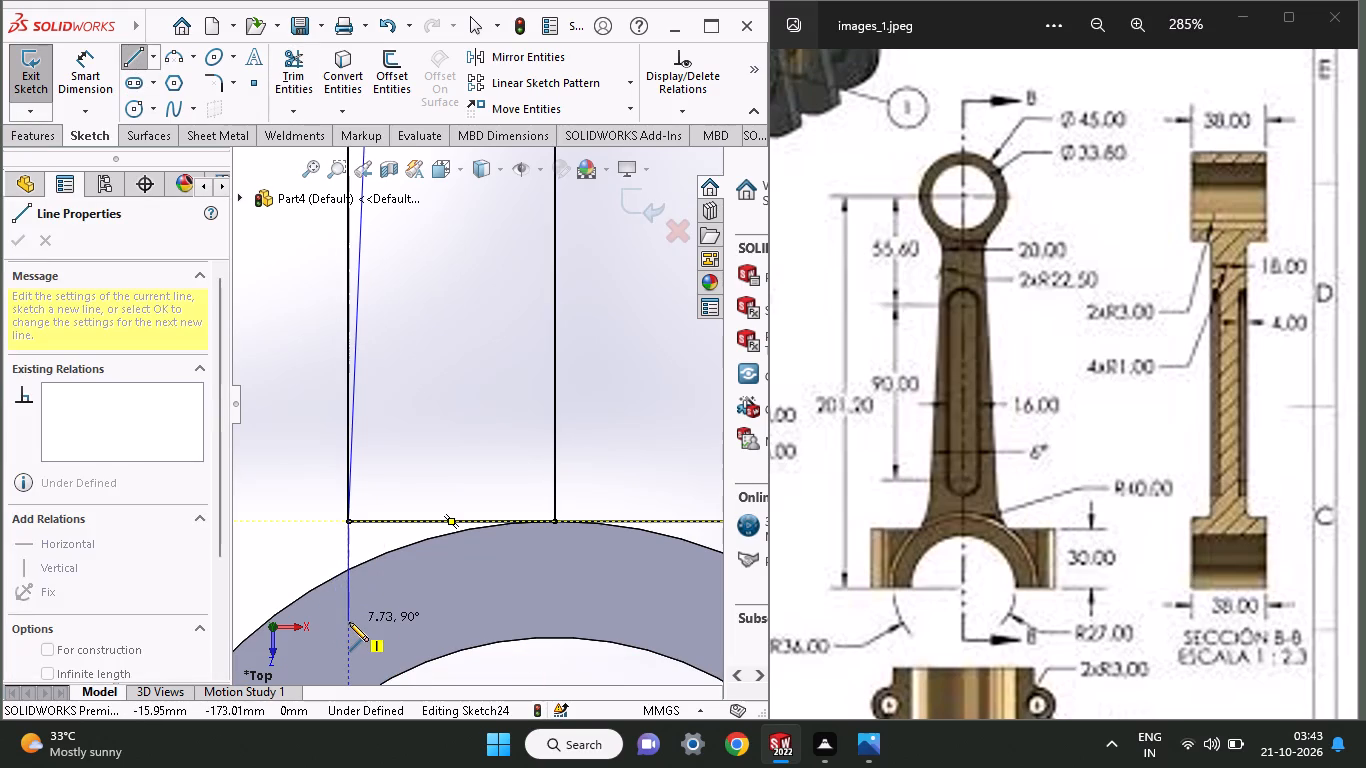
{"action": "left_click", "coordinate": [349, 622]}
{"action": "right_click", "coordinate": [439, 576]}
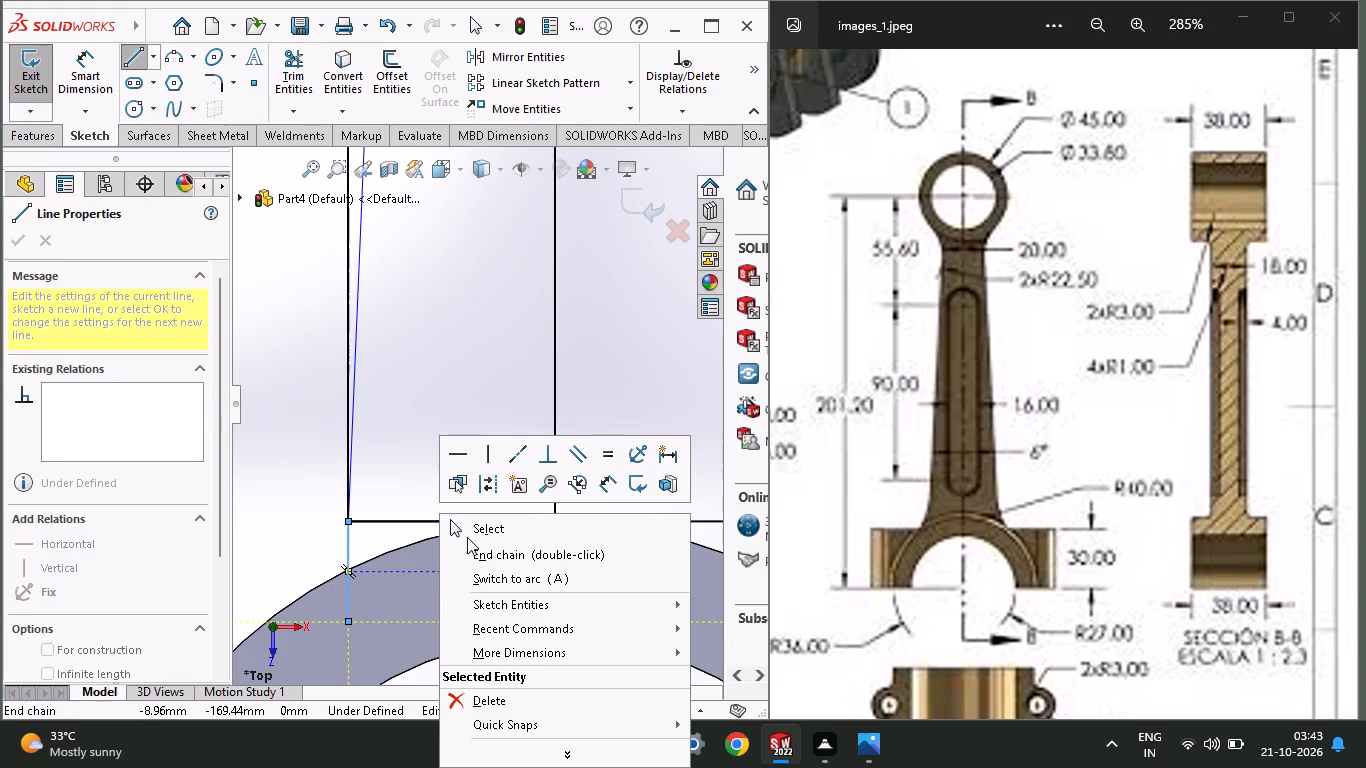
{"action": "left_click", "coordinate": [467, 535]}
Draw a vertical line from the shank's lower-right corner into the big-end arch, ending level with the lower-left line.
{"action": "scroll", "coordinate": [467, 535], "scroll_direction": "up", "scroll_amount": 2, "text": "ctrl"}
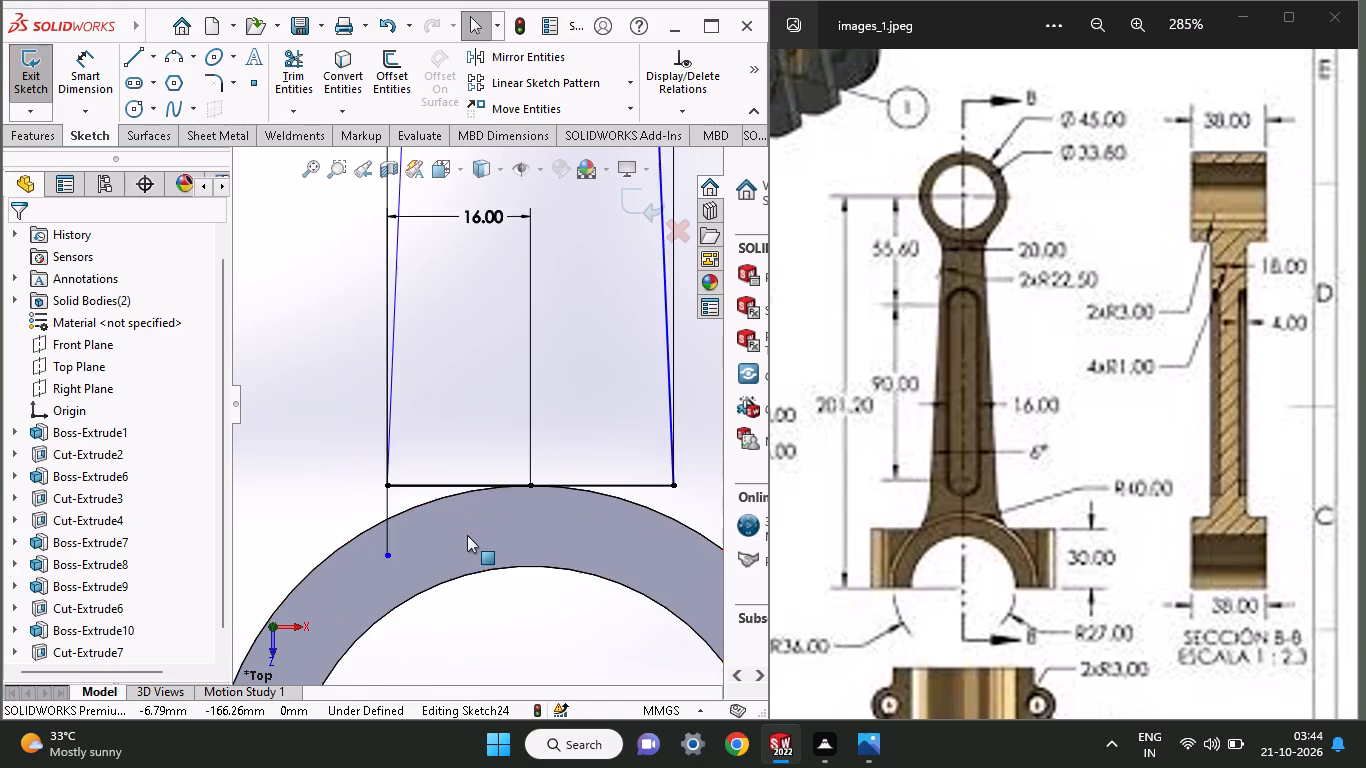
{"action": "scroll", "coordinate": [467, 535], "scroll_direction": "up", "scroll_amount": 1, "text": "ctrl"}
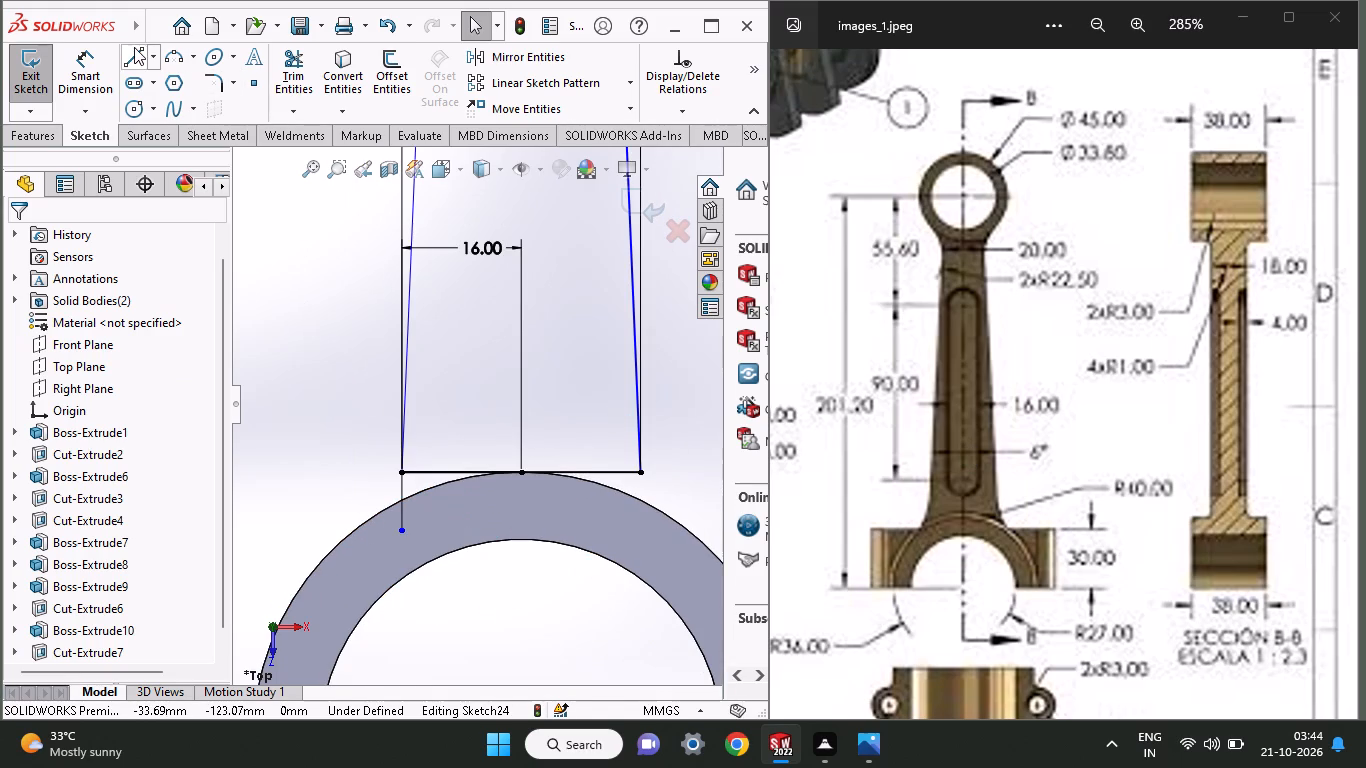
{"action": "left_click", "coordinate": [134, 47]}
{"action": "left_click", "coordinate": [640, 478]}
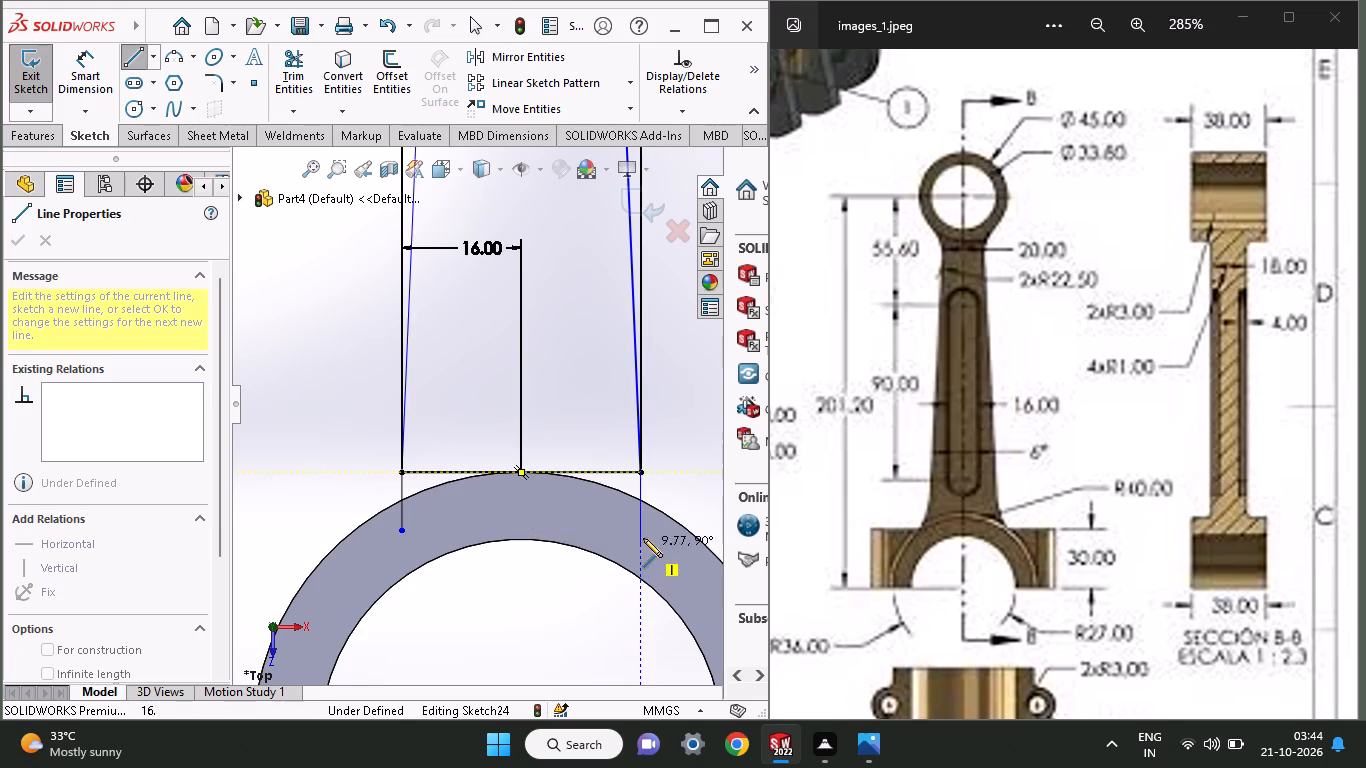
{"action": "left_click", "coordinate": [642, 529]}
{"action": "right_click", "coordinate": [665, 438]}
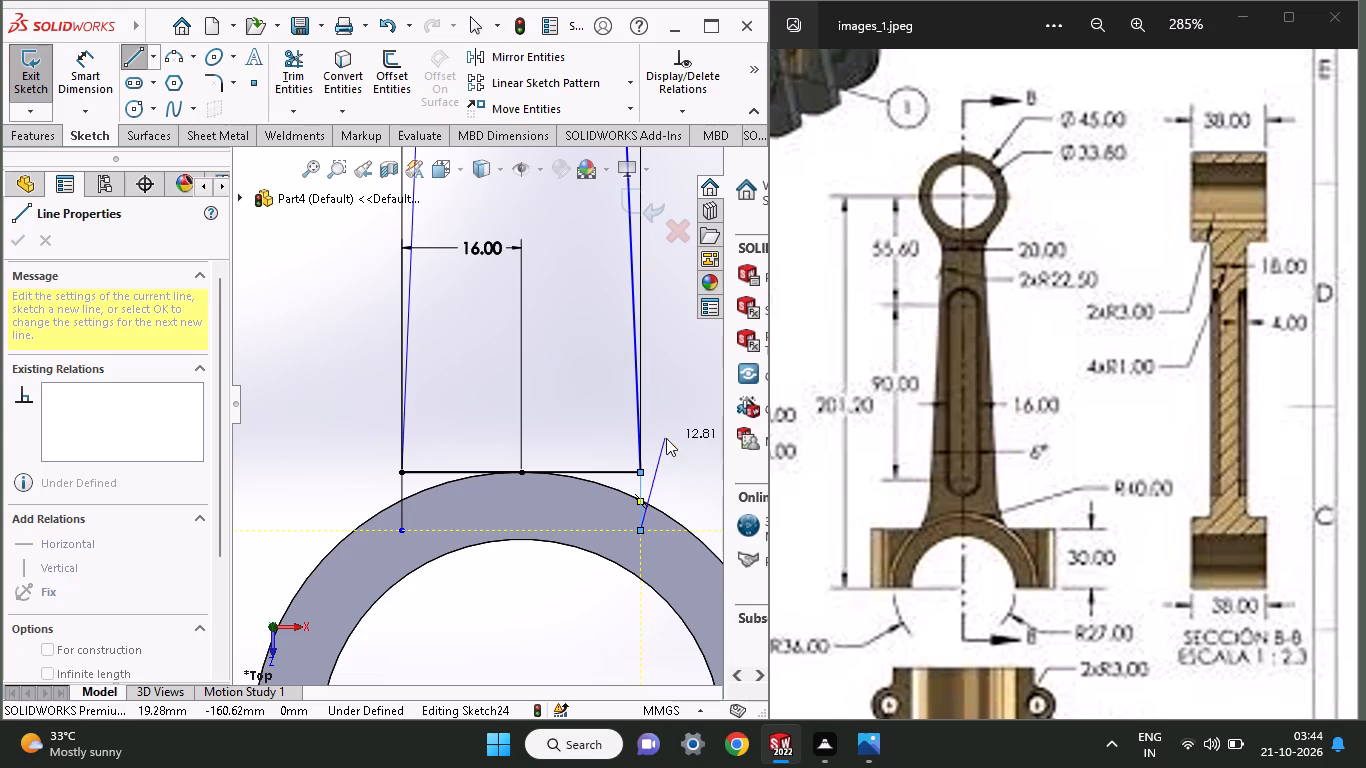
{"action": "left_click", "coordinate": [683, 453]}
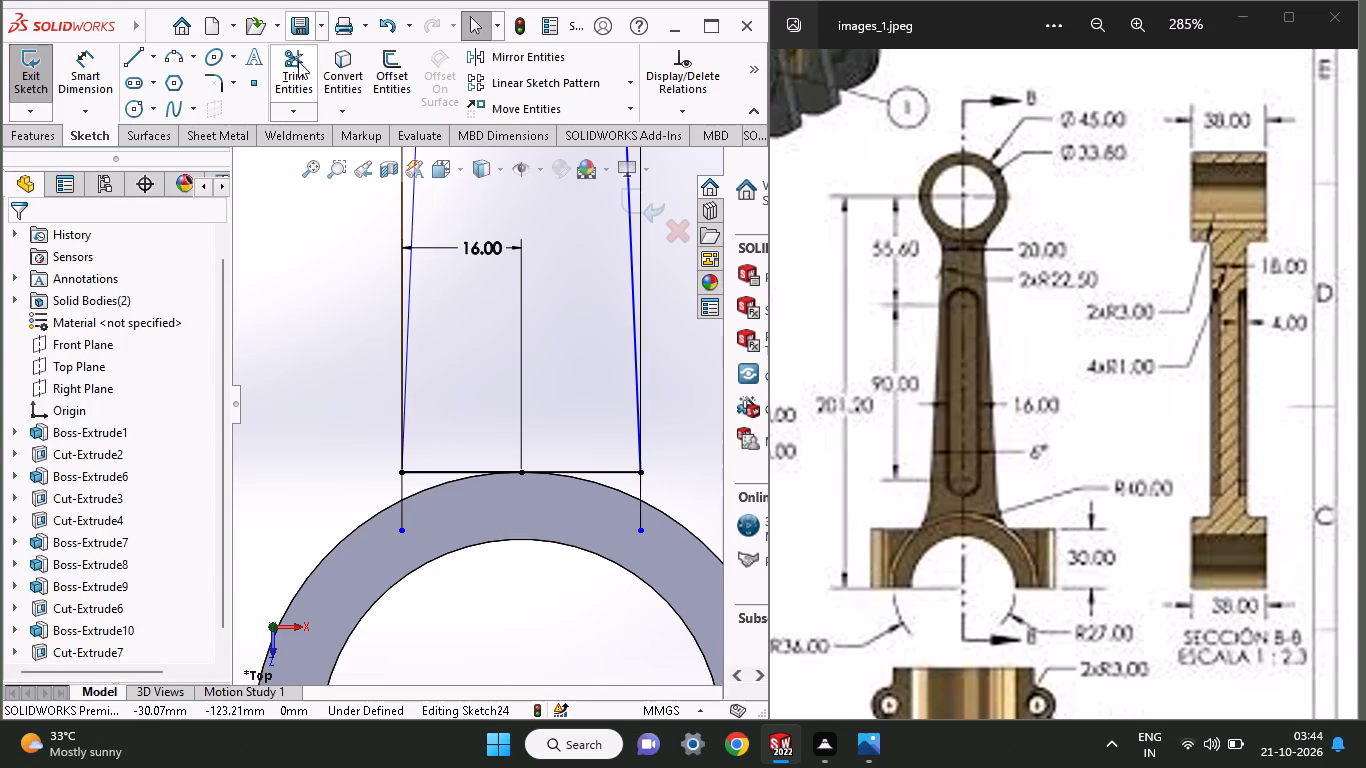
Draw a circle centred on the big-end arch's centre, matching the arch's outer edge.
{"action": "left_click", "coordinate": [298, 64]}
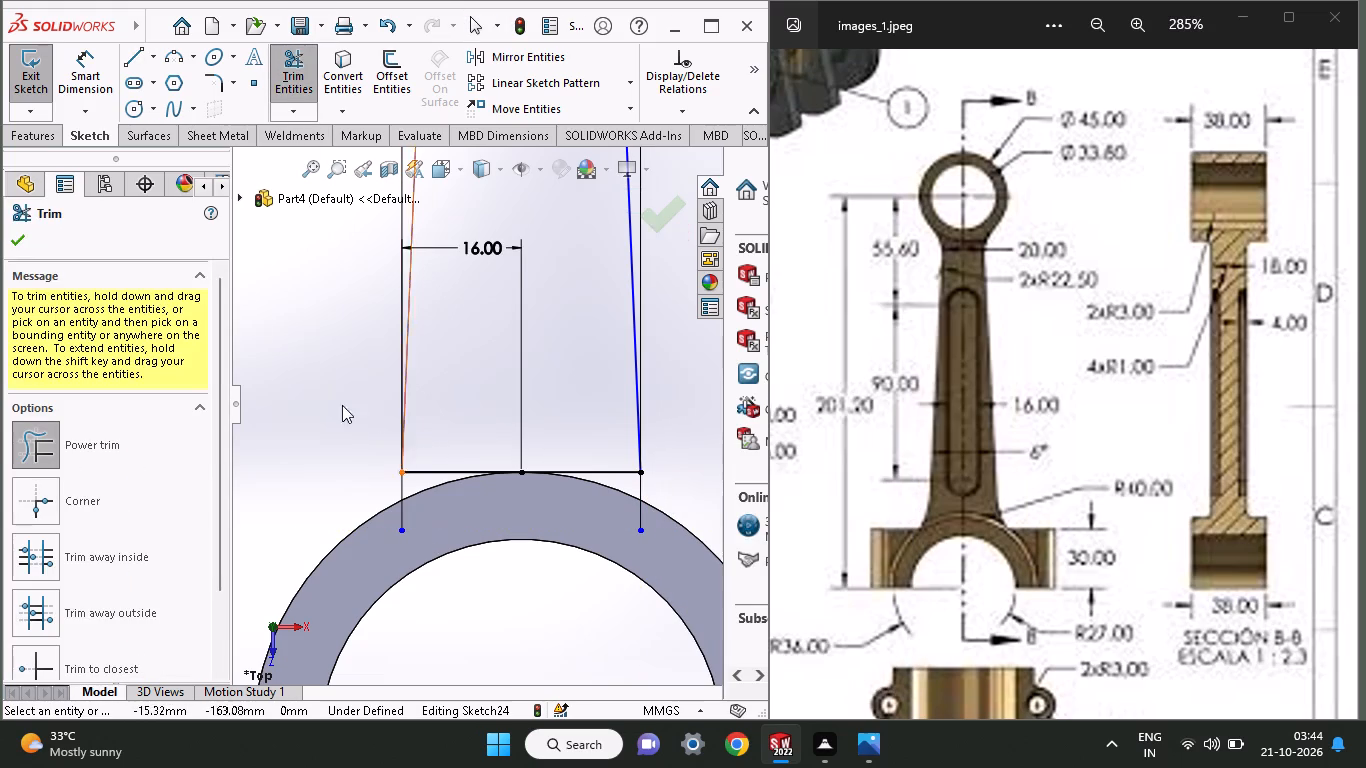
{"action": "left_click", "coordinate": [133, 110]}
{"action": "scroll", "coordinate": [488, 565], "scroll_direction": "up", "scroll_amount": 4, "text": "ctrl"}
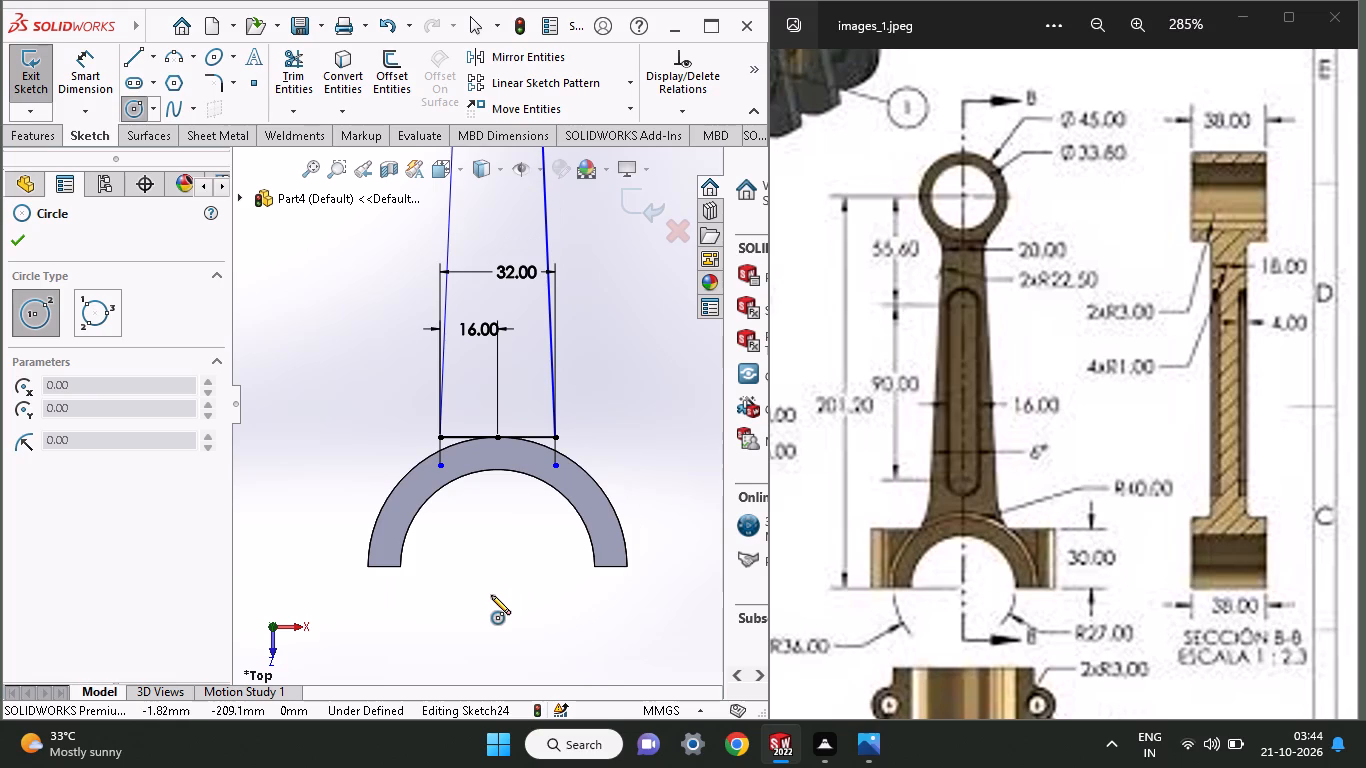
{"action": "left_click", "coordinate": [493, 564]}
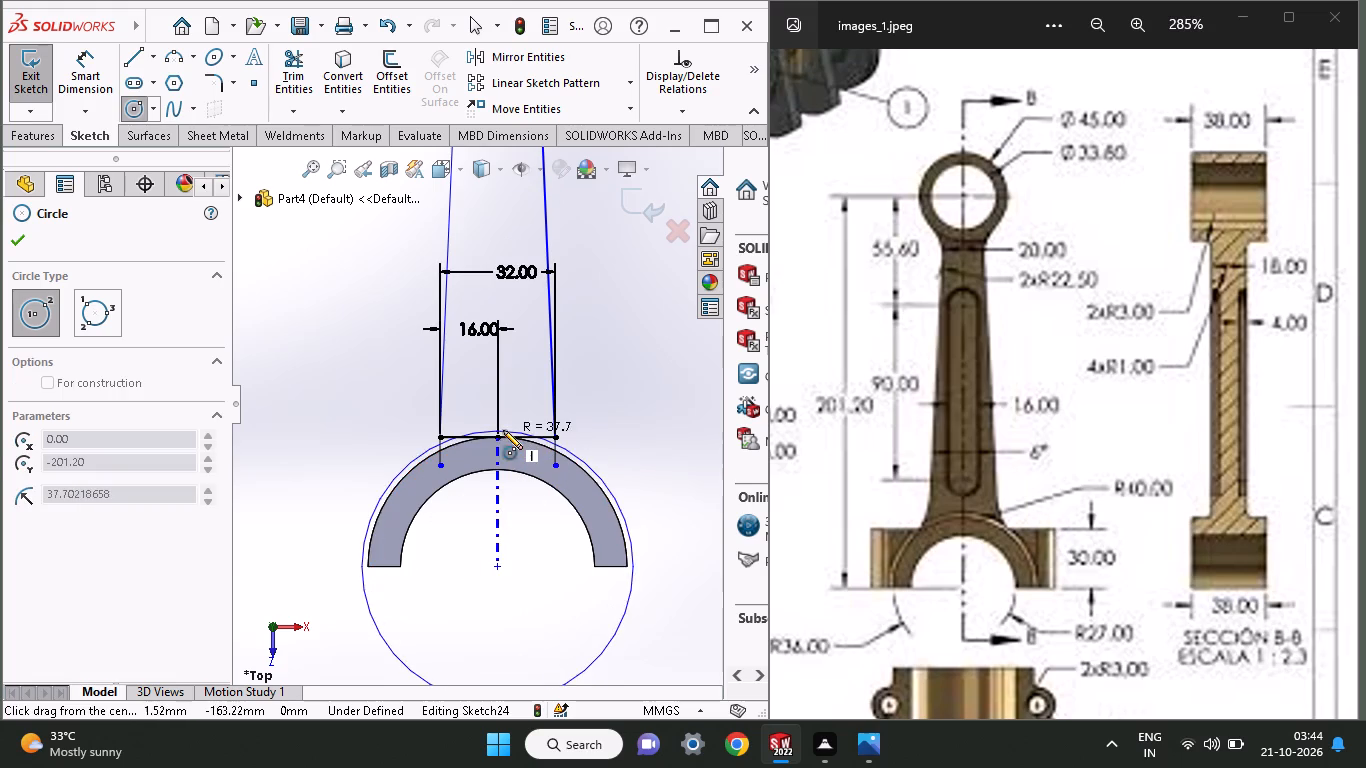
{"action": "left_click", "coordinate": [509, 436]}
Trim the shank's bottom horizontal line, the vertical line ends inside the big-end arch, and the circle outside the two verticals.
{"action": "scroll", "coordinate": [509, 441], "scroll_direction": "down", "scroll_amount": 5, "text": "ctrl"}
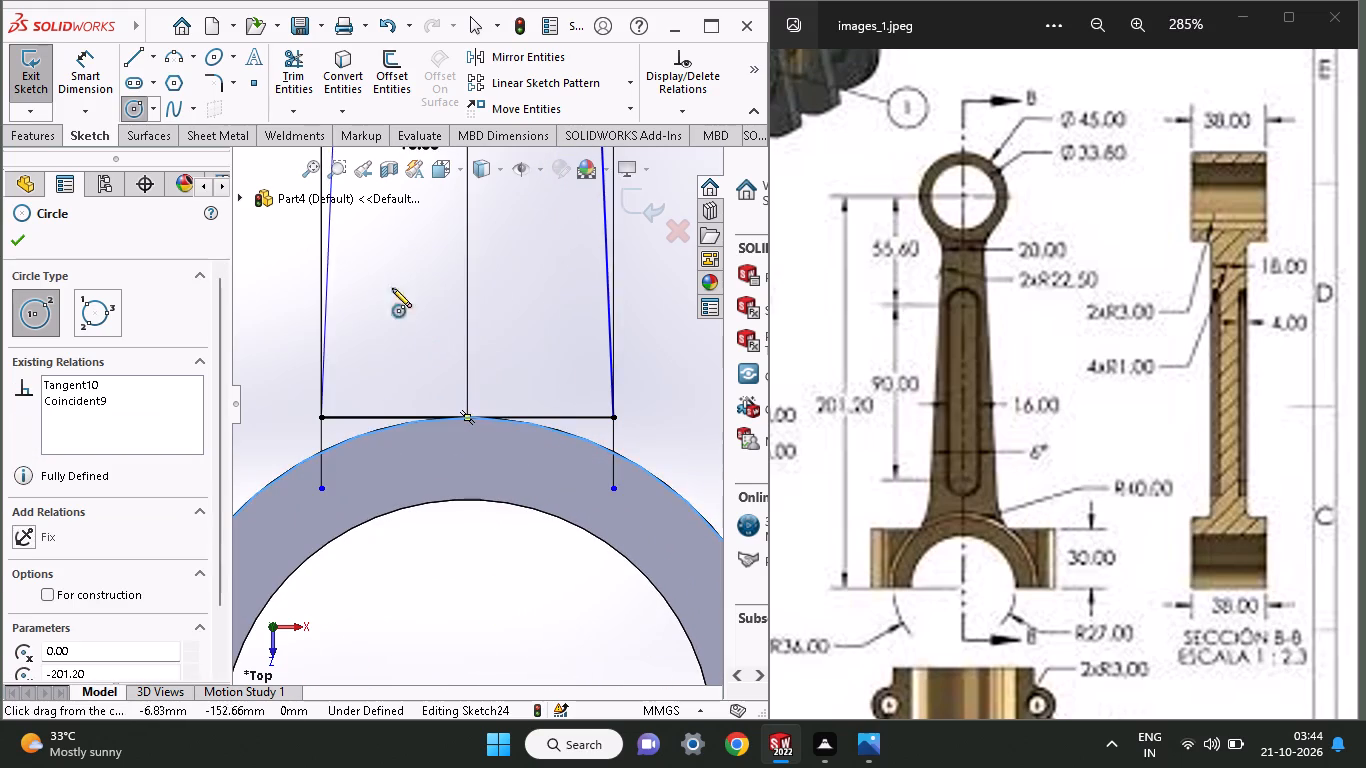
{"action": "left_click", "coordinate": [297, 63]}
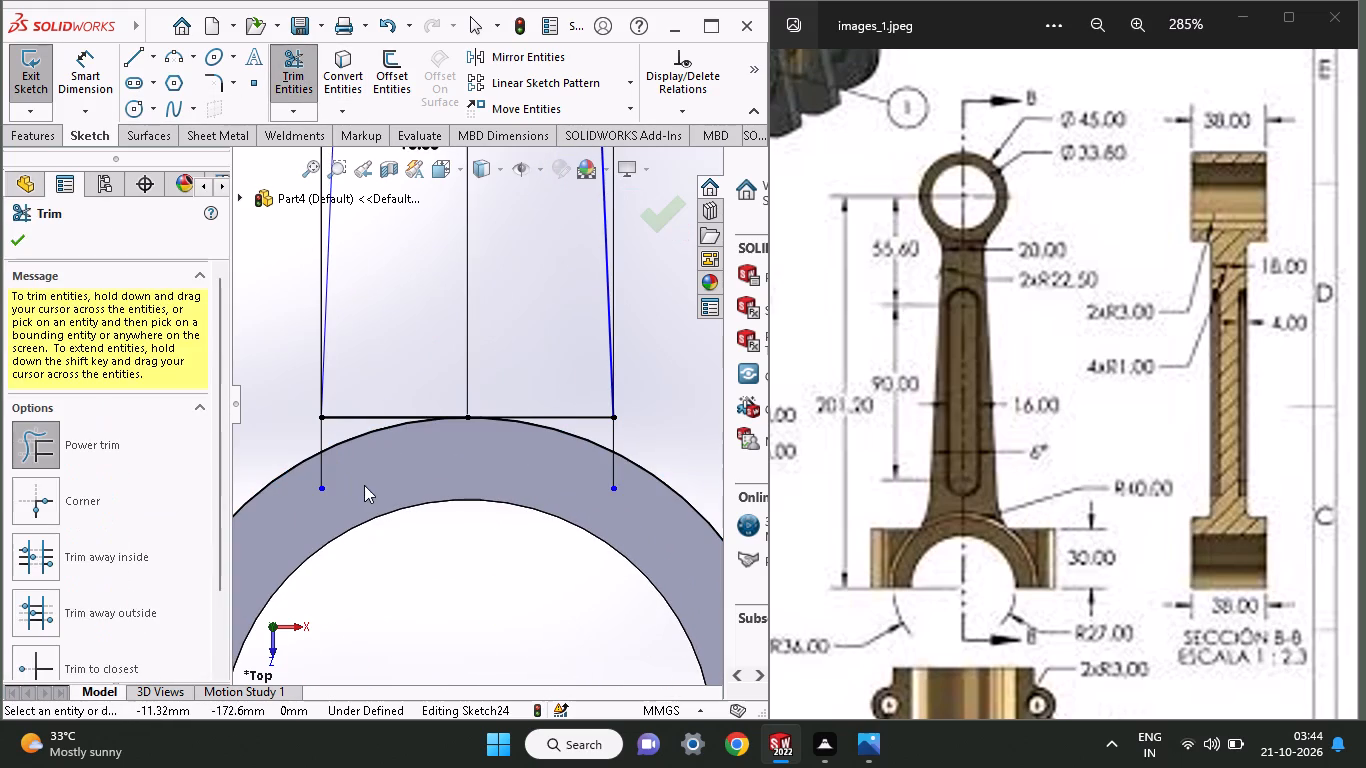
{"action": "left_click_drag", "start_coordinate": [364, 485], "coordinate": [298, 485]}
{"action": "left_click_drag", "start_coordinate": [378, 371], "coordinate": [348, 418]}
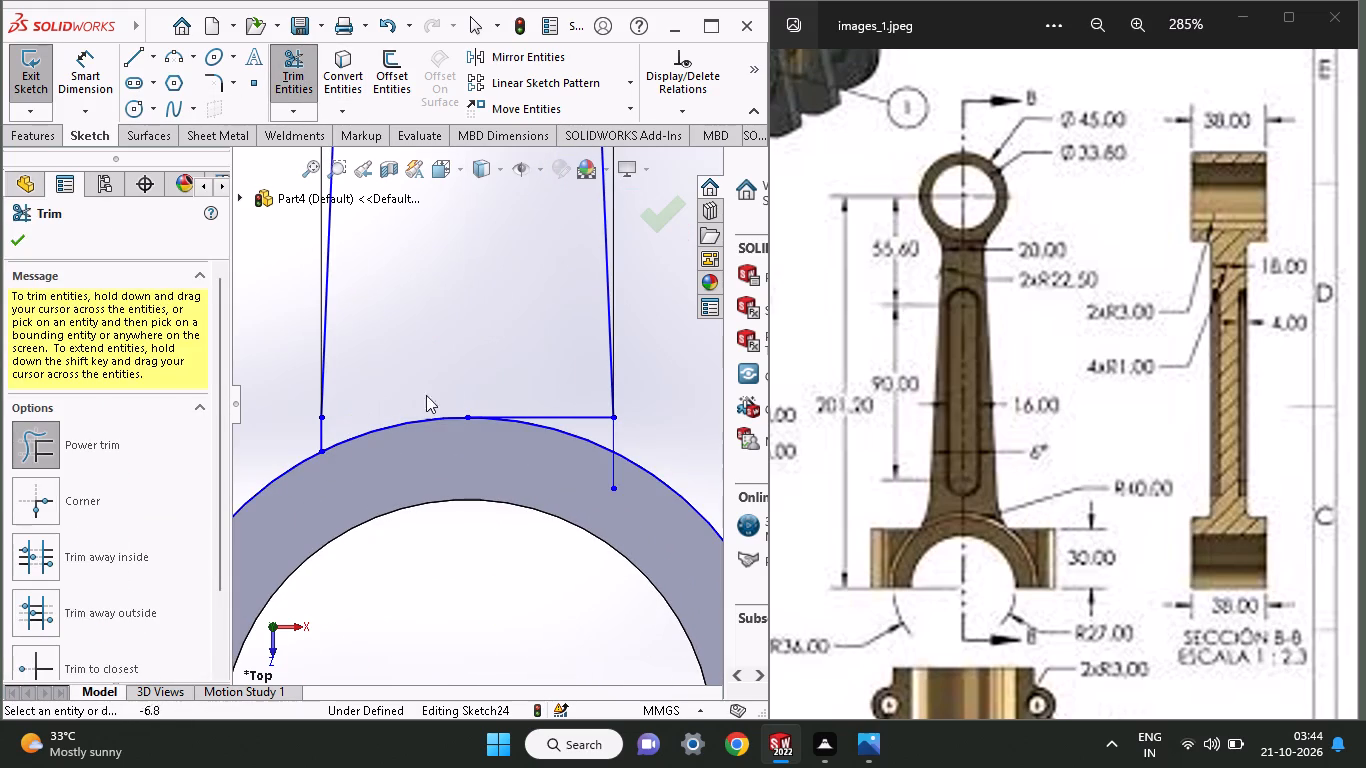
{"action": "left_click_drag", "start_coordinate": [539, 365], "coordinate": [602, 429]}
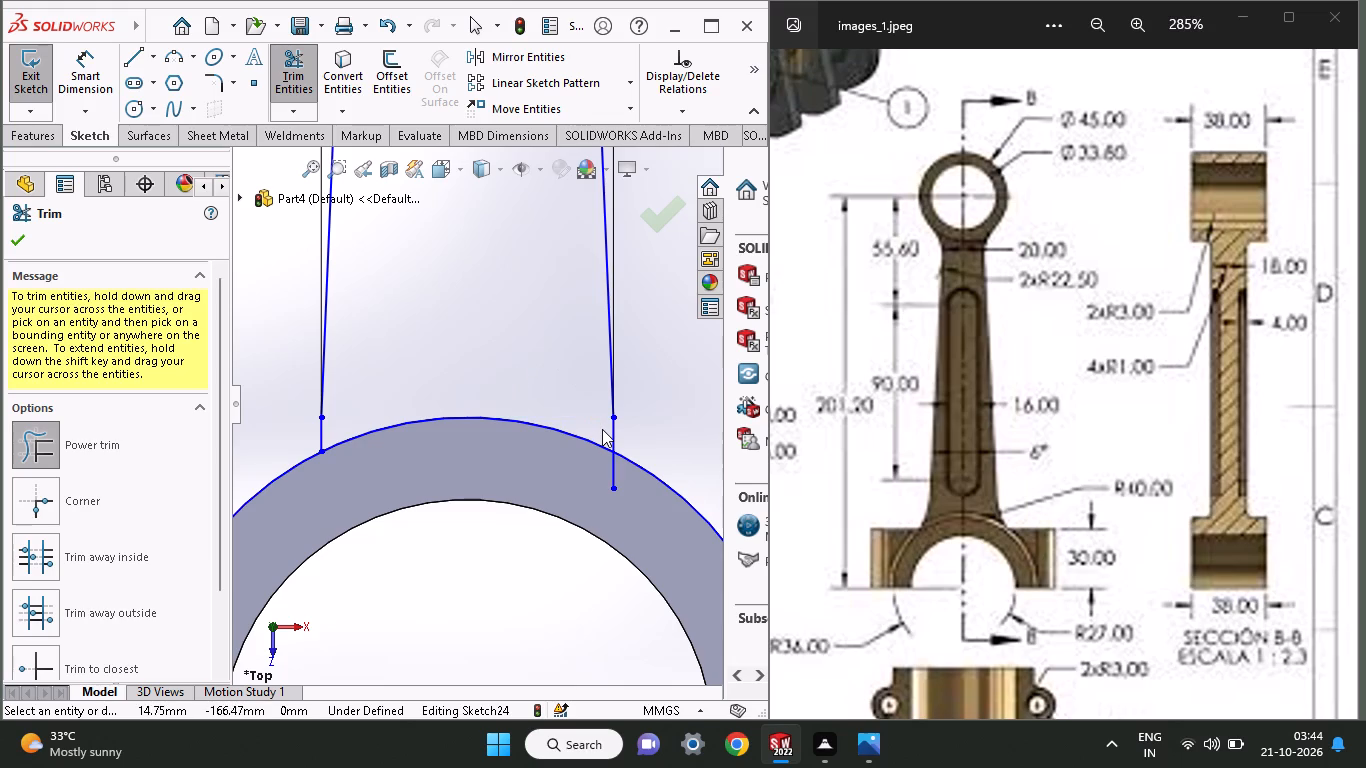
{"action": "left_click_drag", "start_coordinate": [583, 454], "coordinate": [635, 489]}
{"action": "left_click_drag", "start_coordinate": [644, 437], "coordinate": [623, 503]}
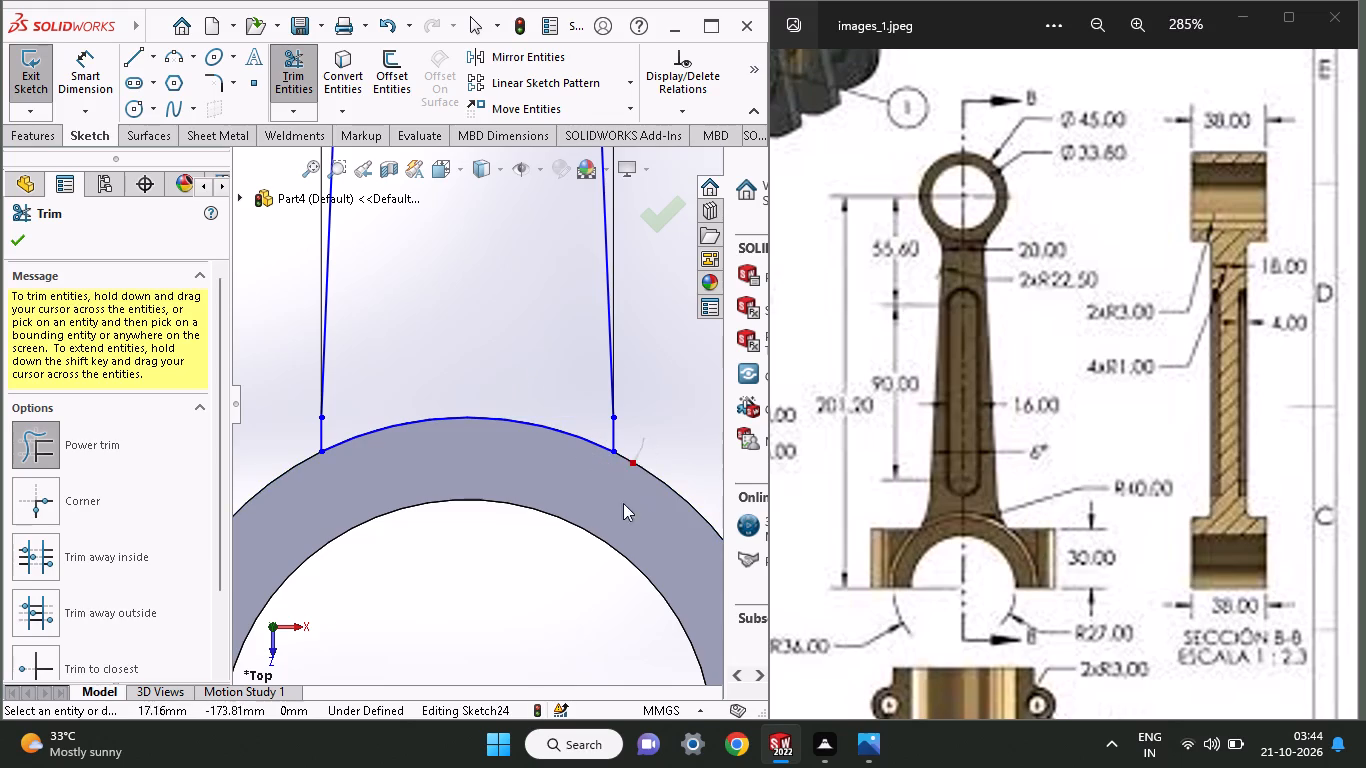
{"action": "left_click_drag", "start_coordinate": [623, 503], "coordinate": [618, 514]}
{"action": "left_click_drag", "start_coordinate": [248, 409], "coordinate": [313, 539]}
{"action": "scroll", "coordinate": [360, 417], "scroll_direction": "left", "scroll_amount": 1}
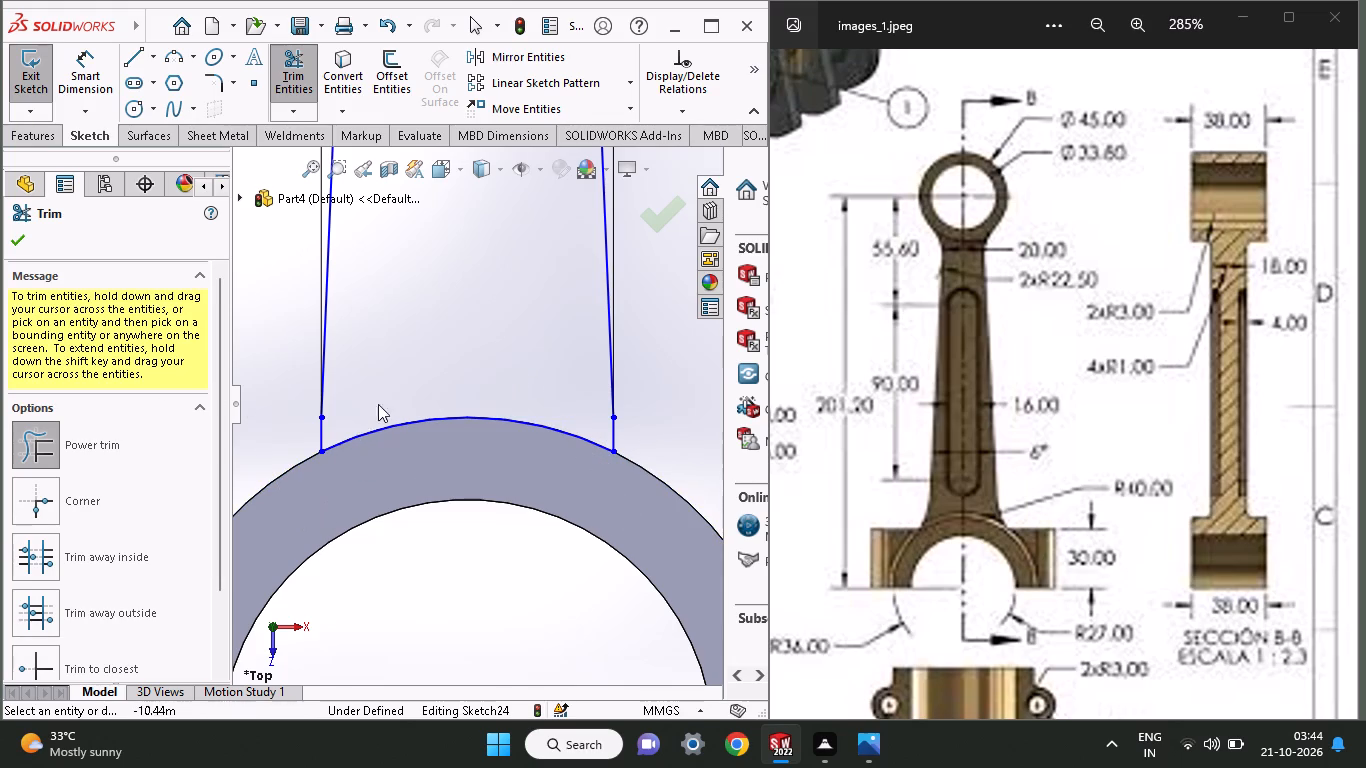
Trim the small-end circle, keeping only the short arc between the shank's two vertical lines.
{"action": "scroll", "coordinate": [394, 329], "scroll_direction": "up", "scroll_amount": 6, "text": "ctrl"}
{"action": "scroll", "coordinate": [505, 257], "scroll_direction": "up", "scroll_amount": 7, "text": "ctrl"}
{"action": "scroll", "coordinate": [505, 257], "scroll_direction": "down", "scroll_amount": 9, "text": "ctrl"}
{"action": "scroll", "coordinate": [451, 333], "scroll_direction": "up", "scroll_amount": 6, "text": "ctrl"}
{"action": "scroll", "coordinate": [477, 245], "scroll_direction": "down", "scroll_amount": 5, "text": "ctrl"}
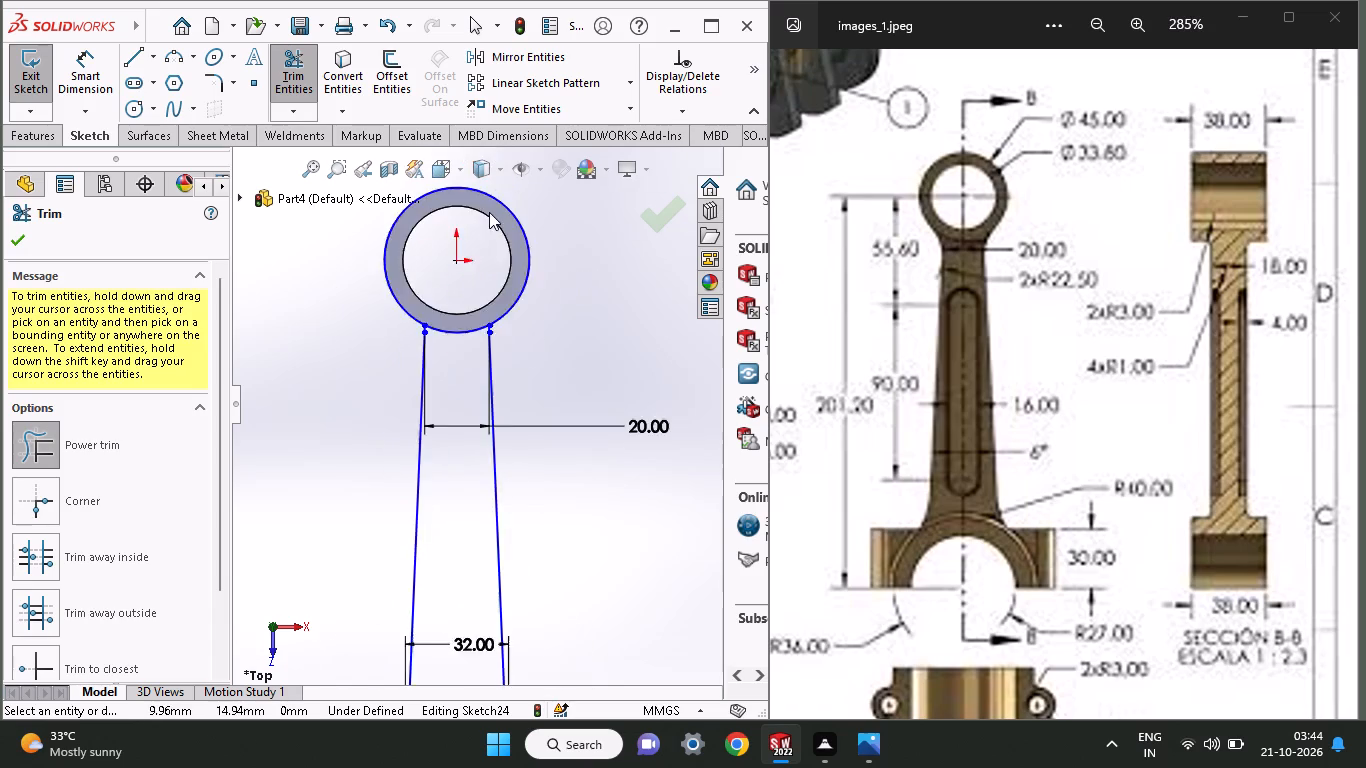
{"action": "scroll", "coordinate": [489, 212], "scroll_direction": "down", "scroll_amount": 3, "text": "ctrl"}
{"action": "left_click_drag", "start_coordinate": [506, 398], "coordinate": [586, 498]}
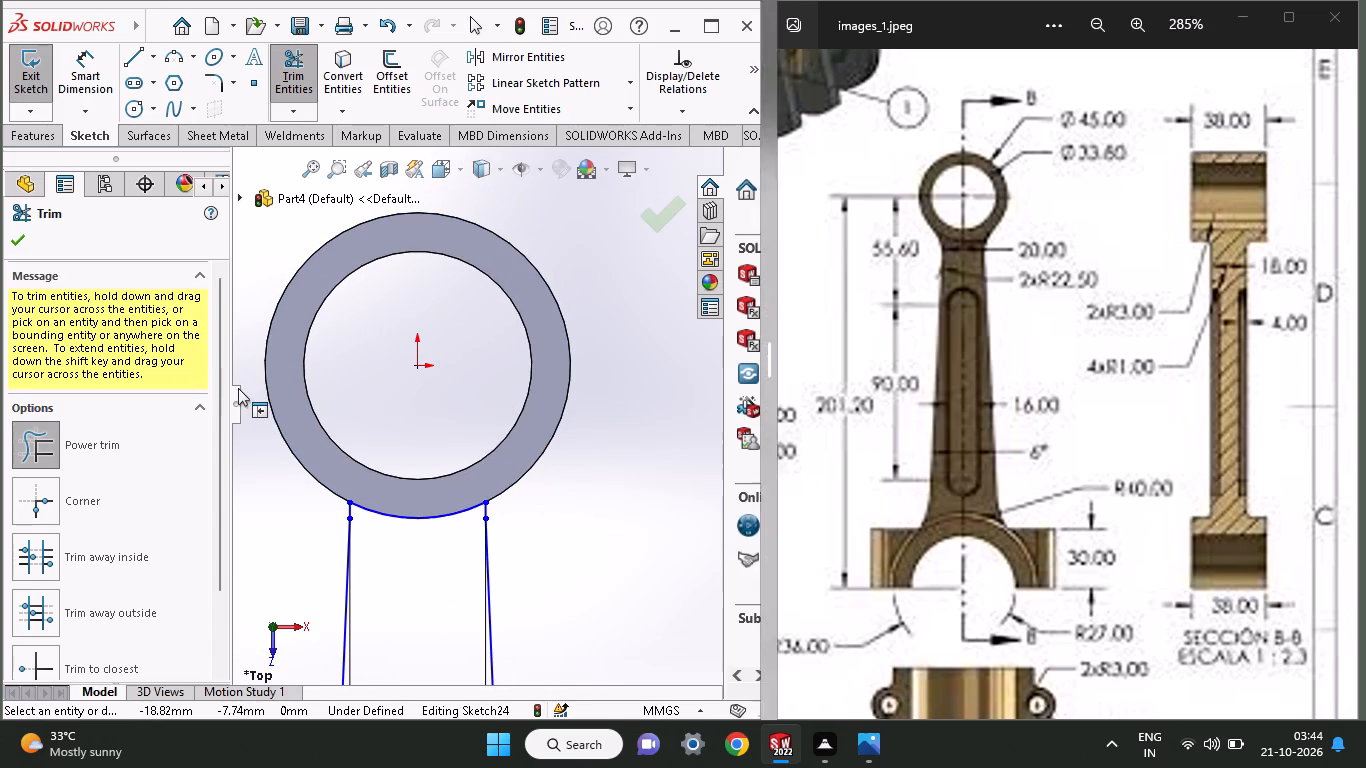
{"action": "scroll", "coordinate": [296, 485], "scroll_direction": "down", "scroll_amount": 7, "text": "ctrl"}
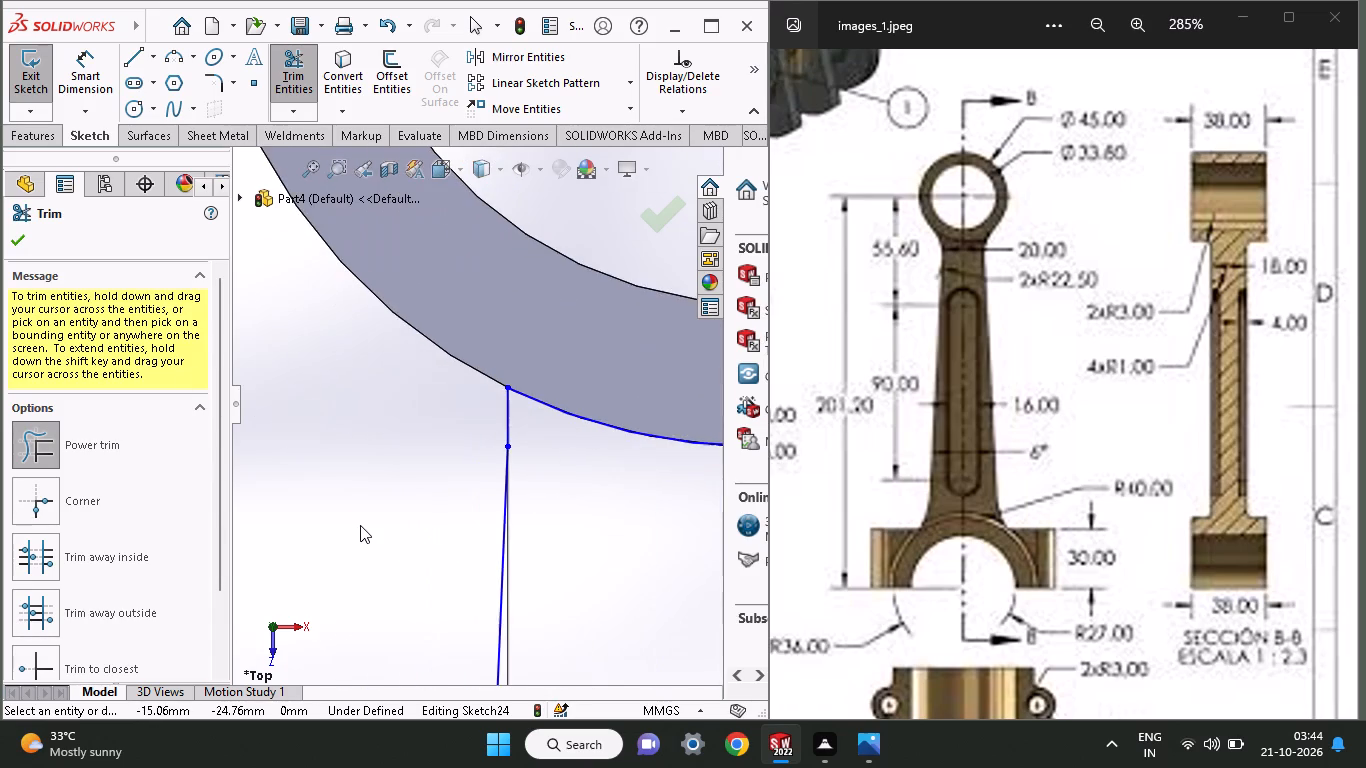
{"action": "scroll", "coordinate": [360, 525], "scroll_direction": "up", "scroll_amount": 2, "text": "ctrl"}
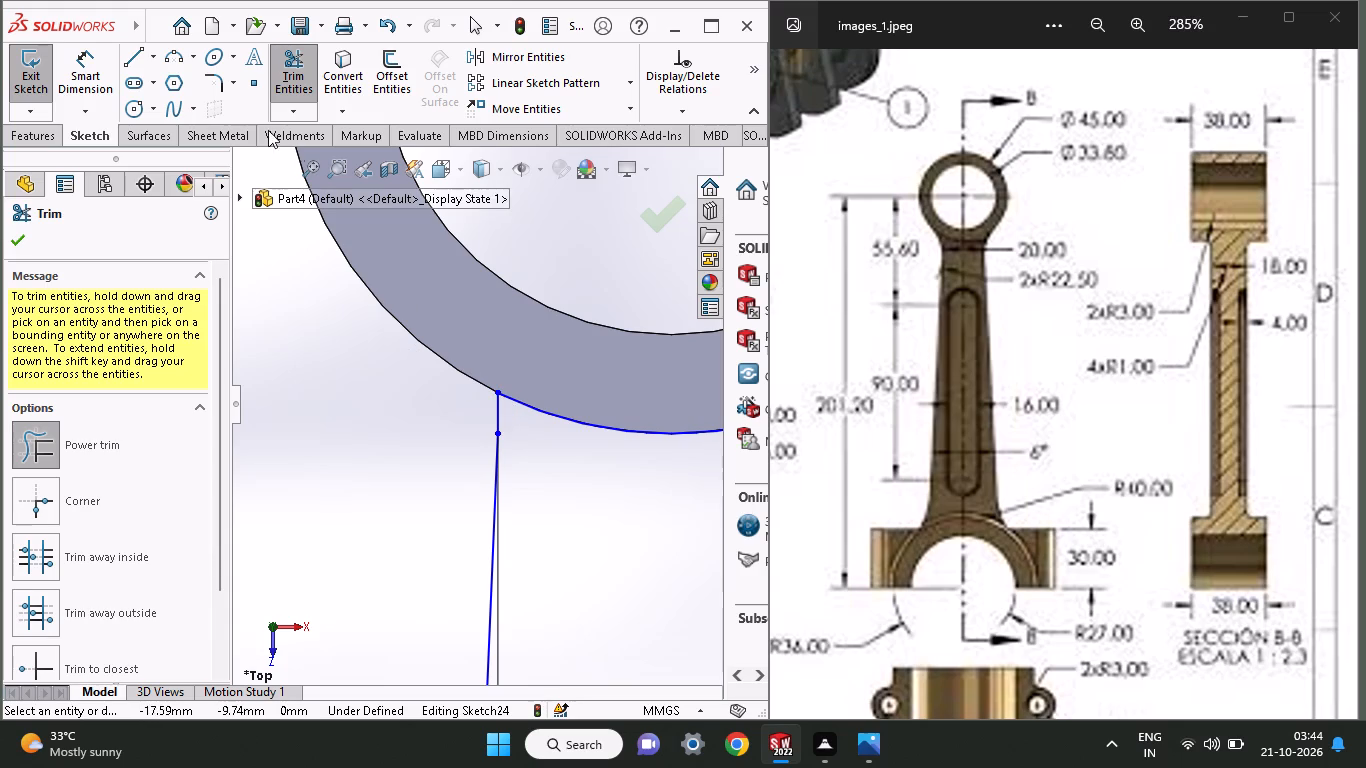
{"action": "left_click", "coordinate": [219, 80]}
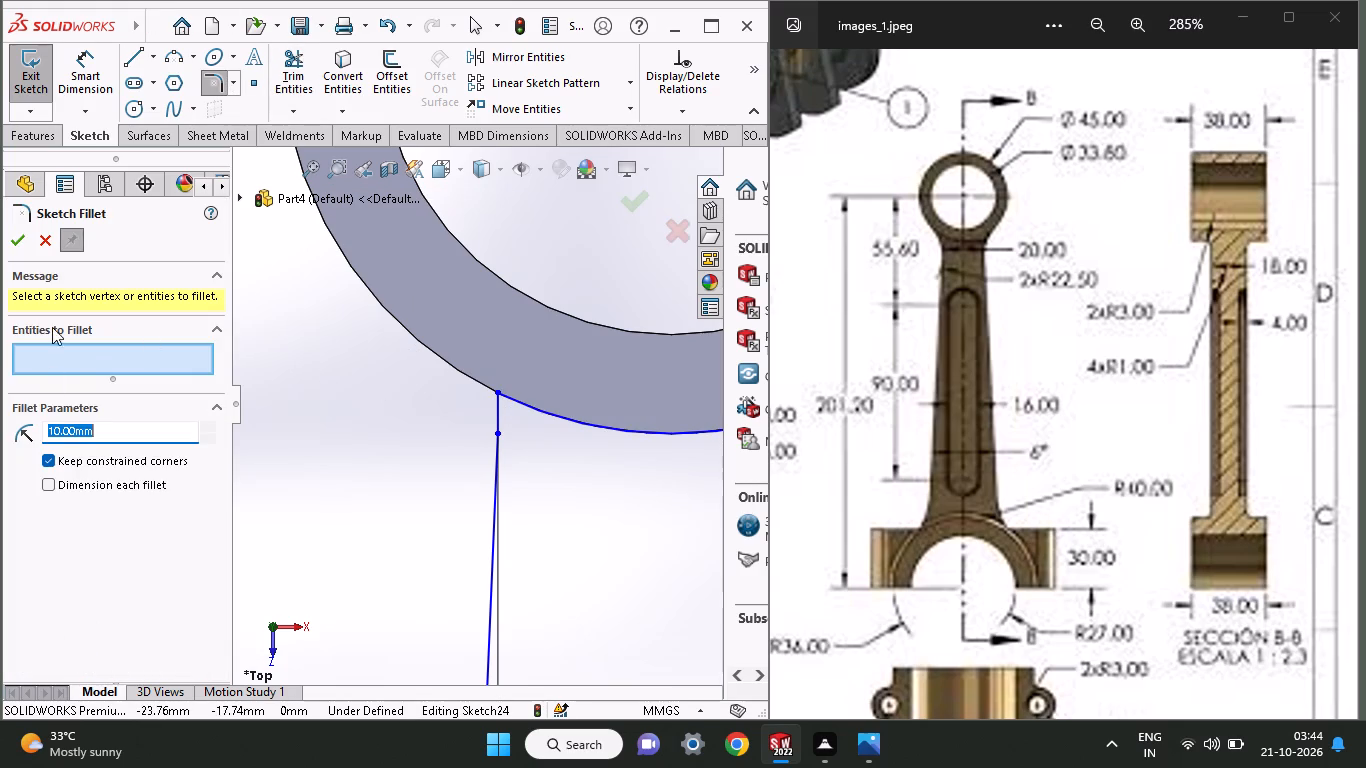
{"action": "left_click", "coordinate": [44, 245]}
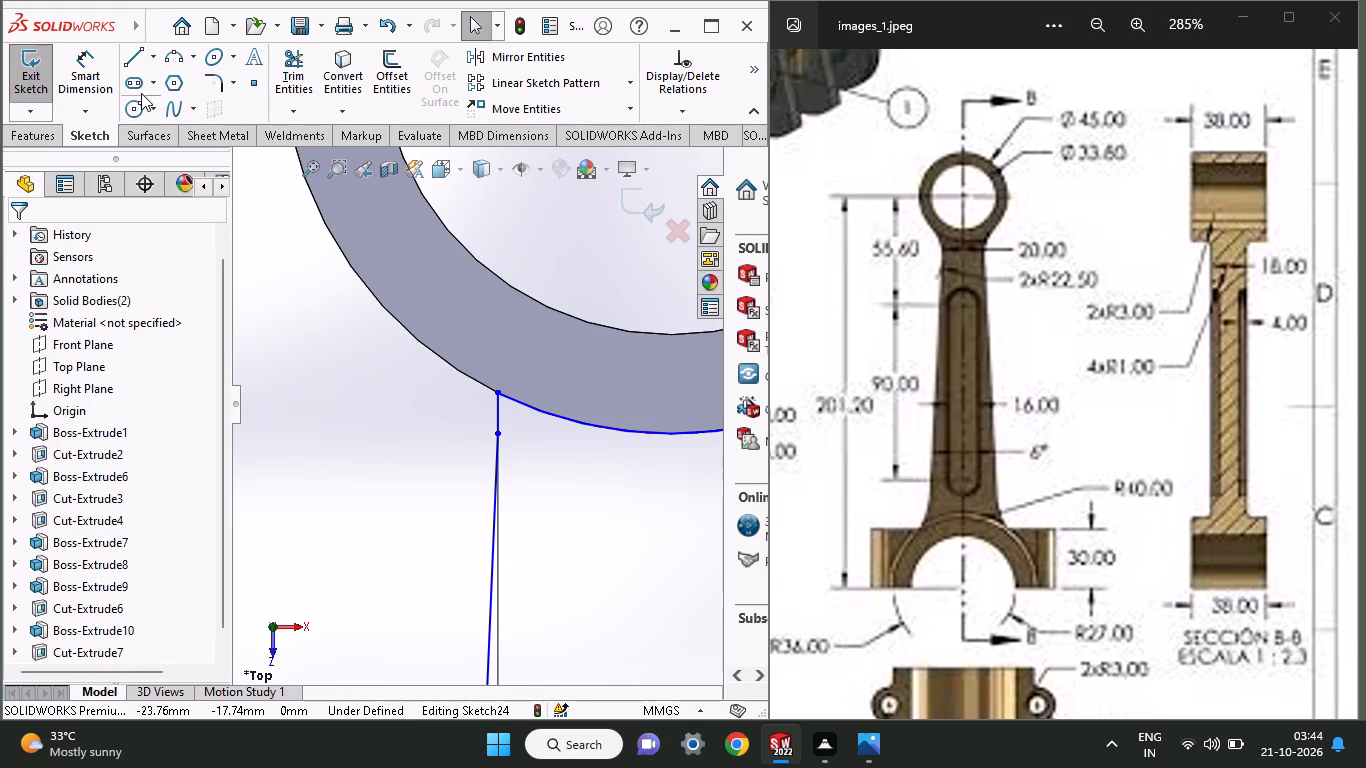
Draw a circle centred on the origin, matching the small-end ring's outer edge.
{"action": "left_click", "coordinate": [137, 101]}
{"action": "scroll", "coordinate": [422, 202], "scroll_direction": "up", "scroll_amount": 5, "text": "ctrl"}
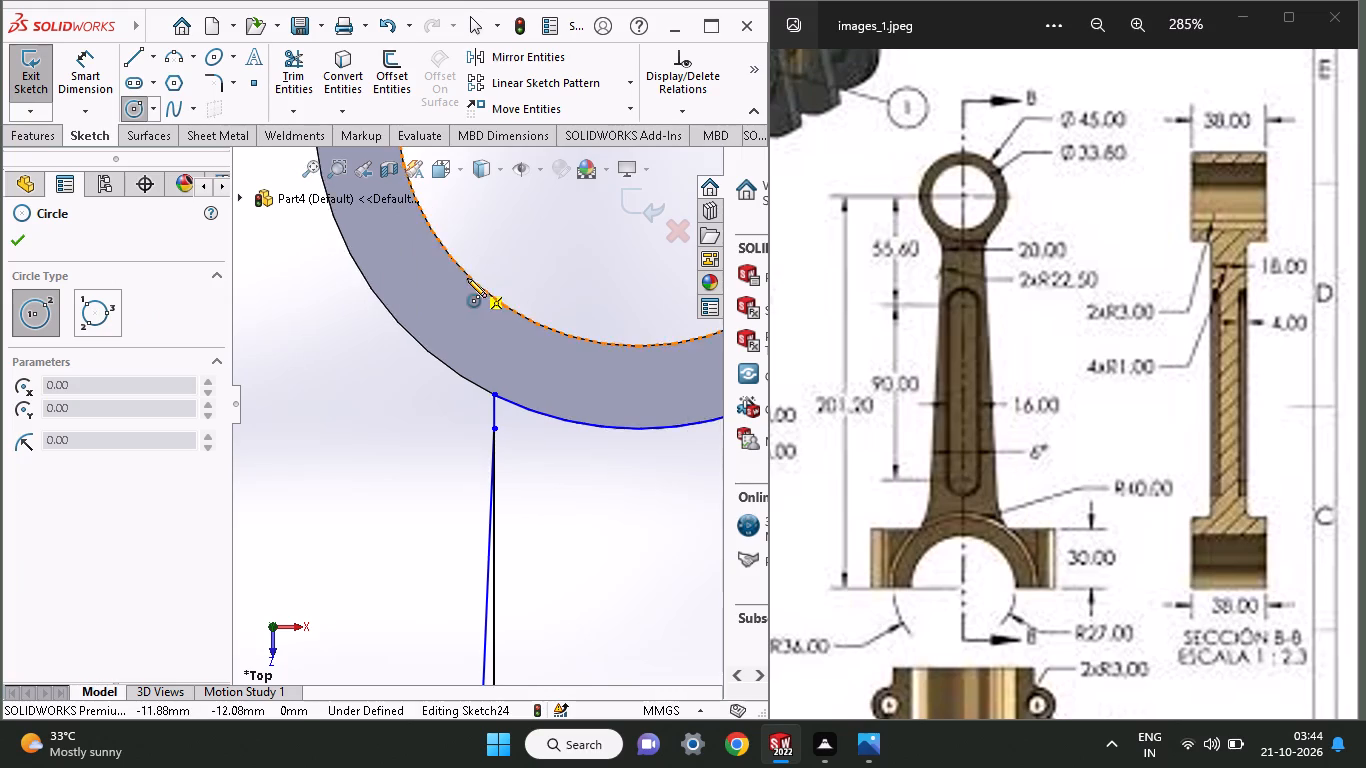
{"action": "scroll", "coordinate": [467, 278], "scroll_direction": "up", "scroll_amount": 6, "text": "ctrl"}
{"action": "left_click", "coordinate": [535, 299]}
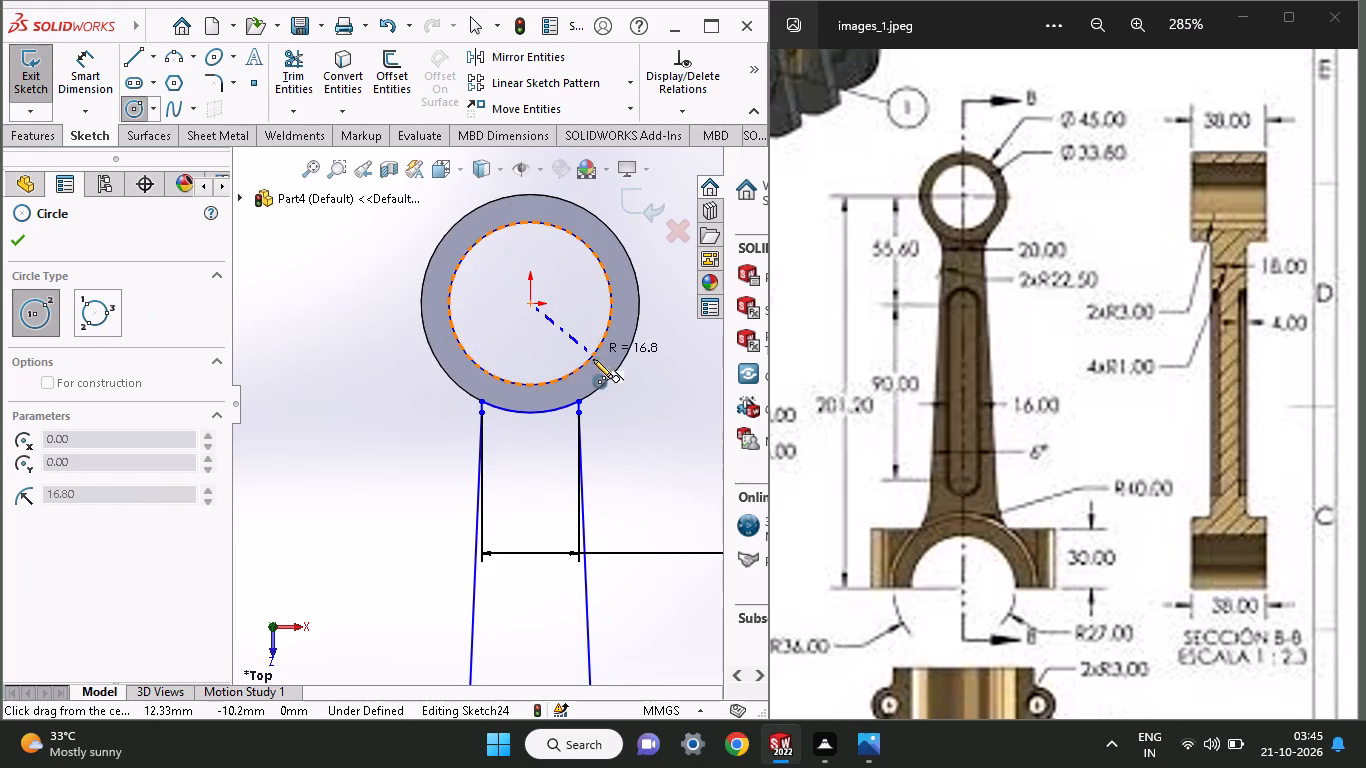
{"action": "left_click", "coordinate": [603, 386]}
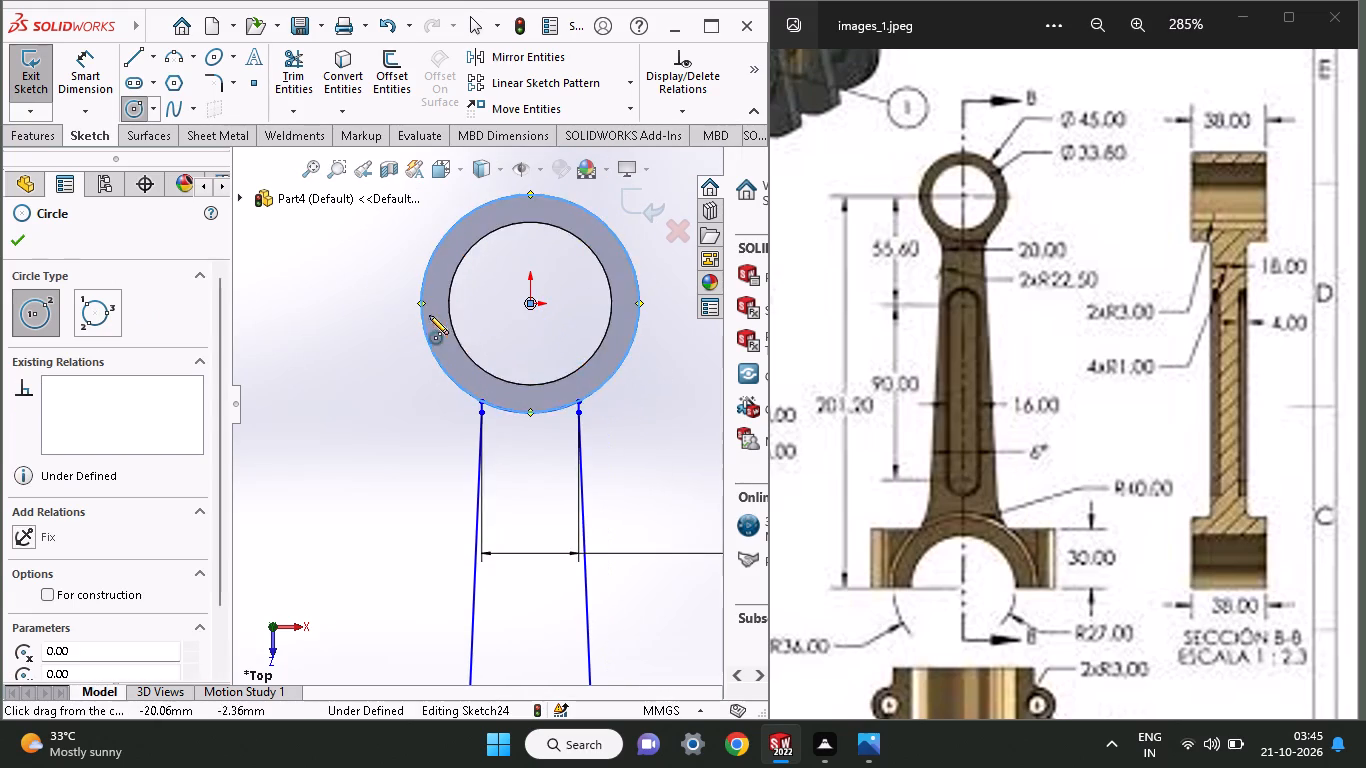
{"action": "scroll", "coordinate": [408, 322], "scroll_direction": "down", "scroll_amount": 5, "text": "ctrl"}
{"action": "right_click", "coordinate": [398, 328], "text": "ctrl"}
{"action": "left_click", "coordinate": [427, 335], "text": "ctrl"}
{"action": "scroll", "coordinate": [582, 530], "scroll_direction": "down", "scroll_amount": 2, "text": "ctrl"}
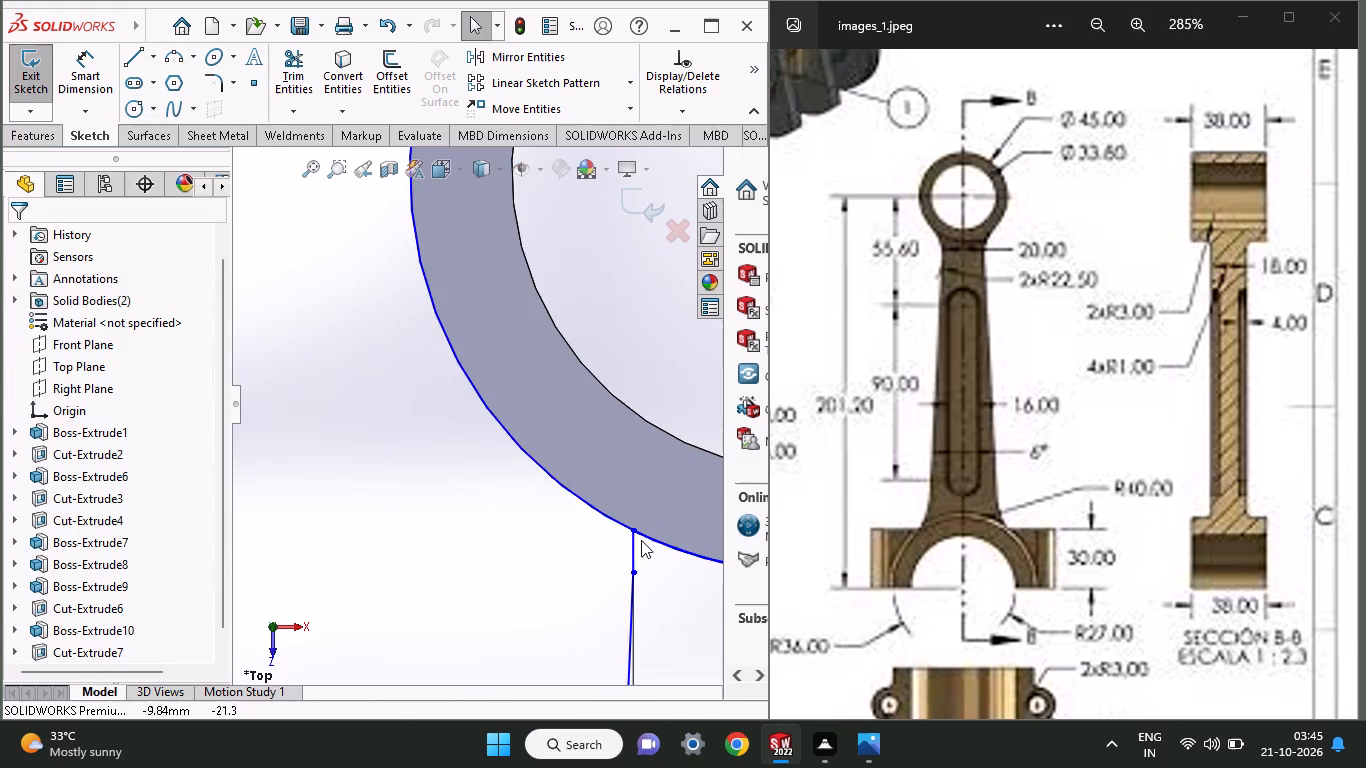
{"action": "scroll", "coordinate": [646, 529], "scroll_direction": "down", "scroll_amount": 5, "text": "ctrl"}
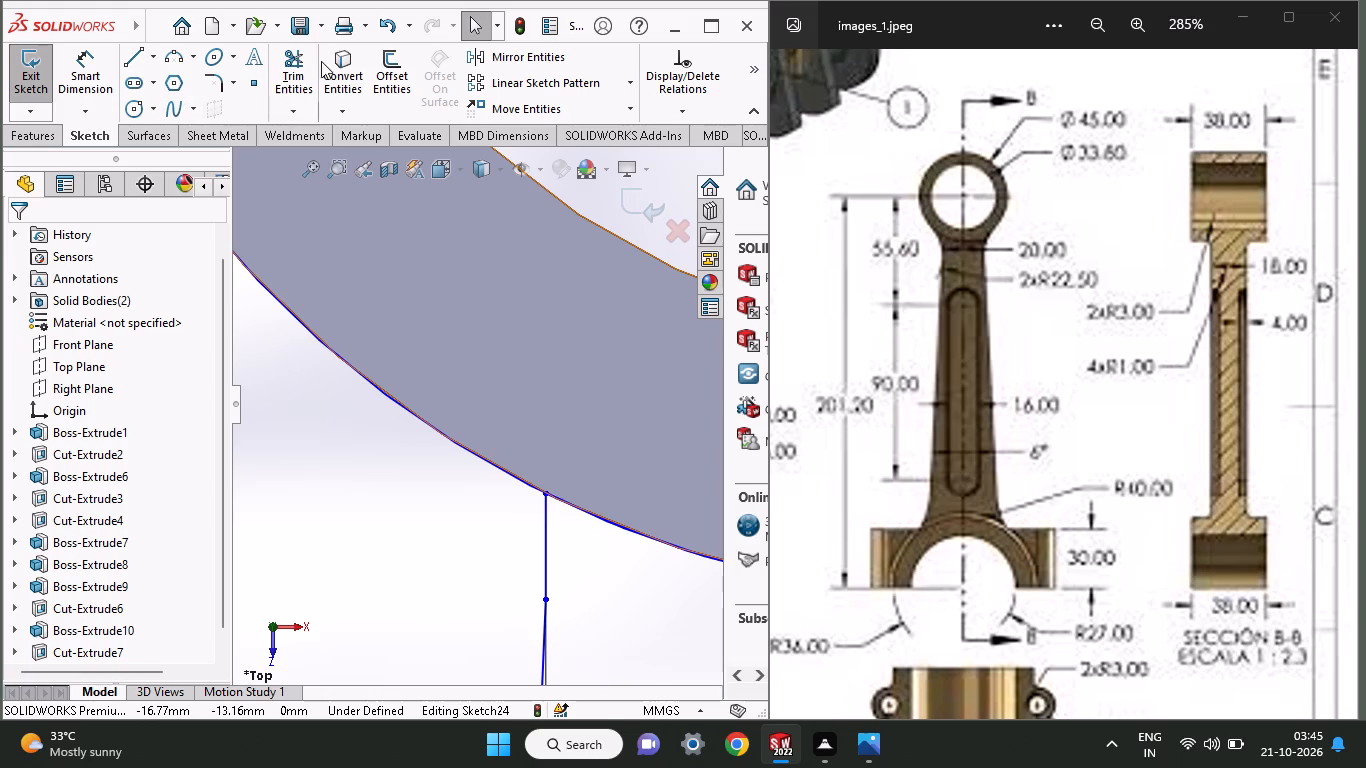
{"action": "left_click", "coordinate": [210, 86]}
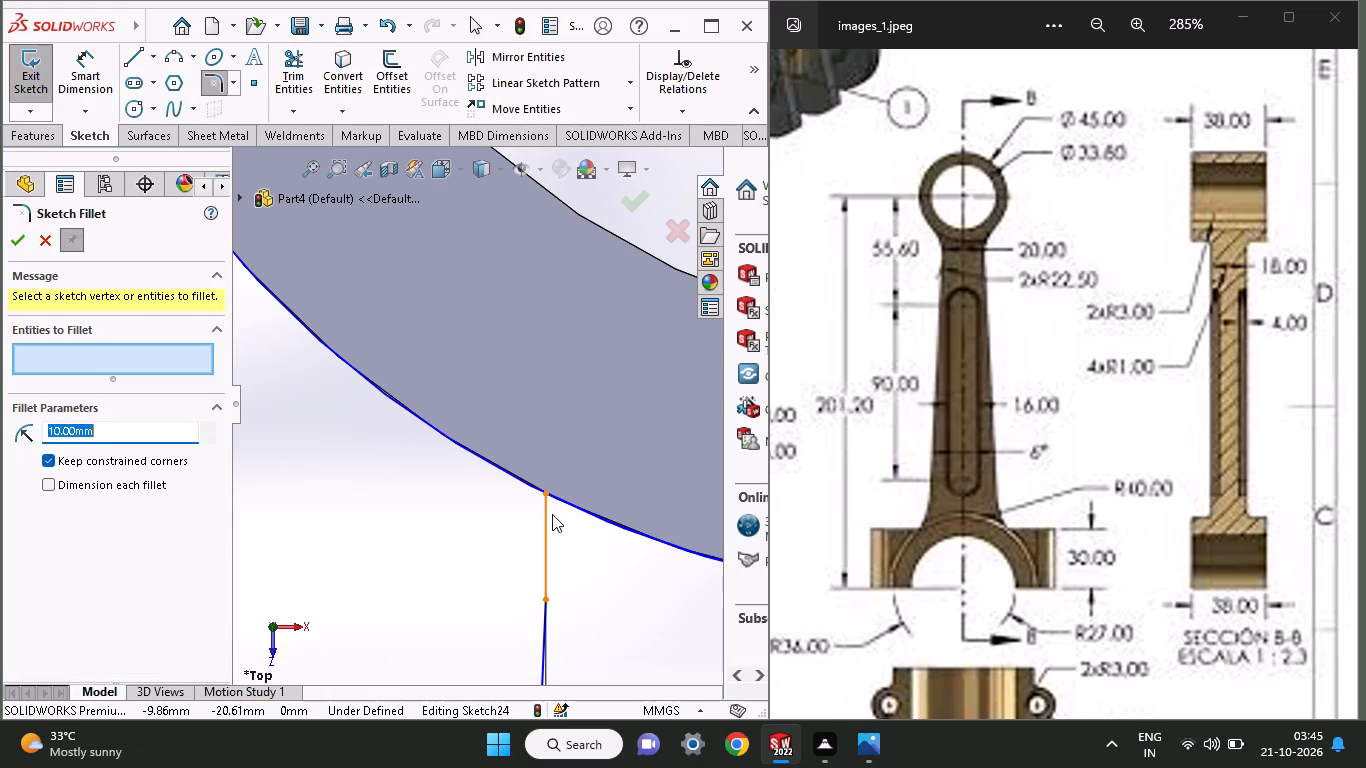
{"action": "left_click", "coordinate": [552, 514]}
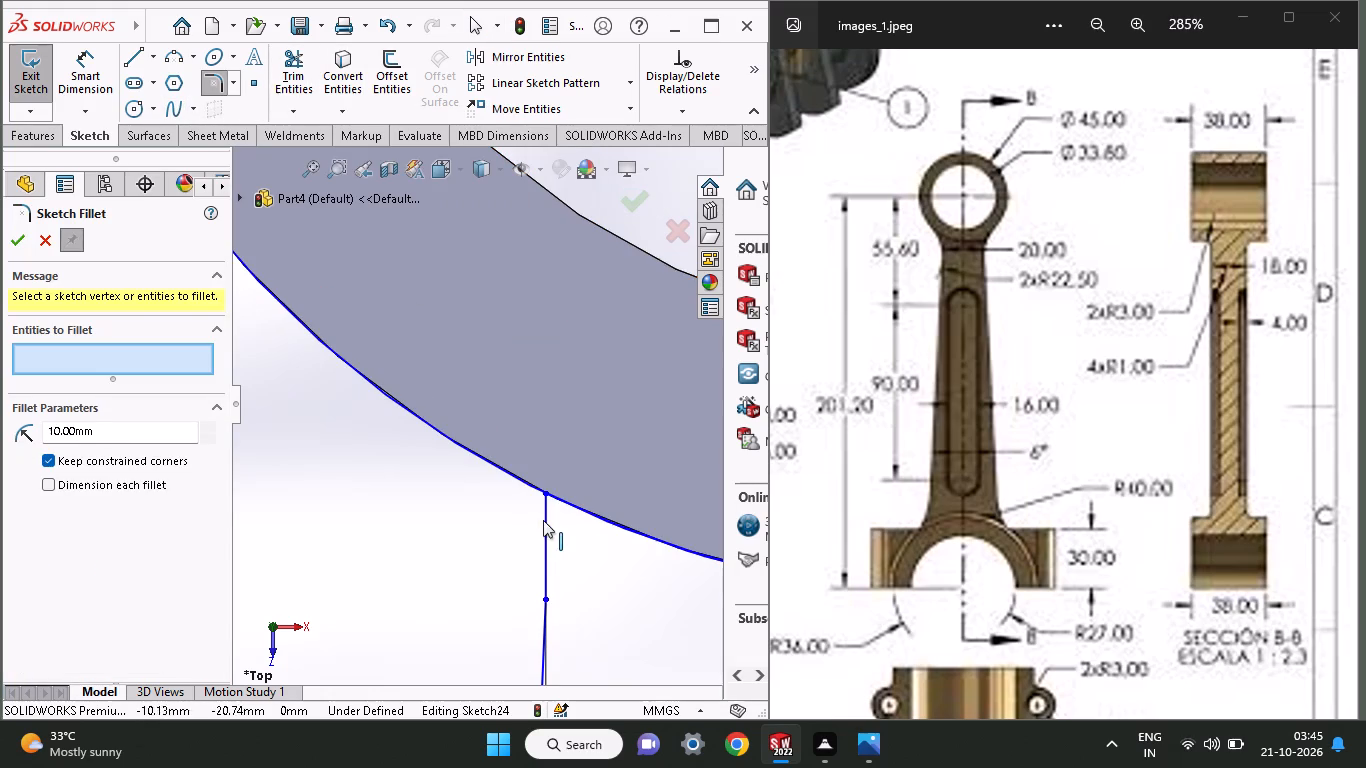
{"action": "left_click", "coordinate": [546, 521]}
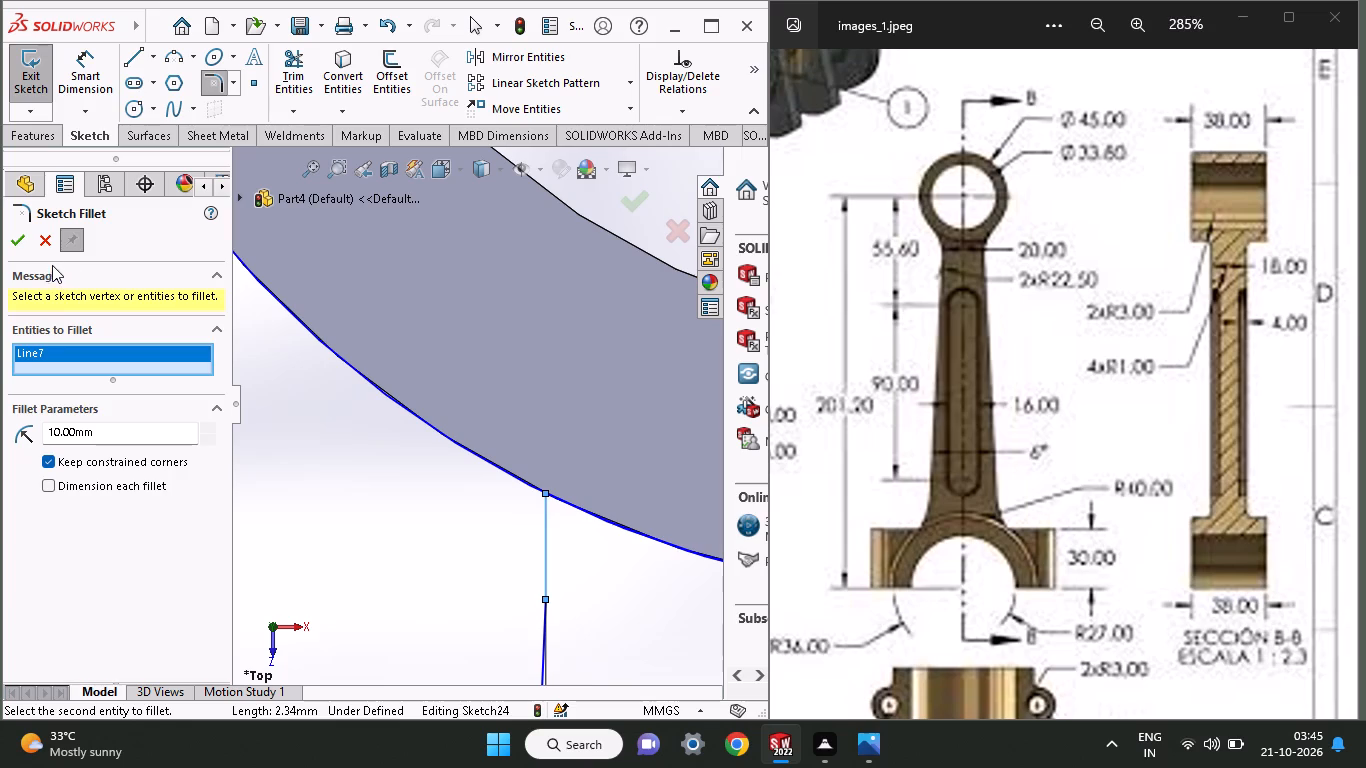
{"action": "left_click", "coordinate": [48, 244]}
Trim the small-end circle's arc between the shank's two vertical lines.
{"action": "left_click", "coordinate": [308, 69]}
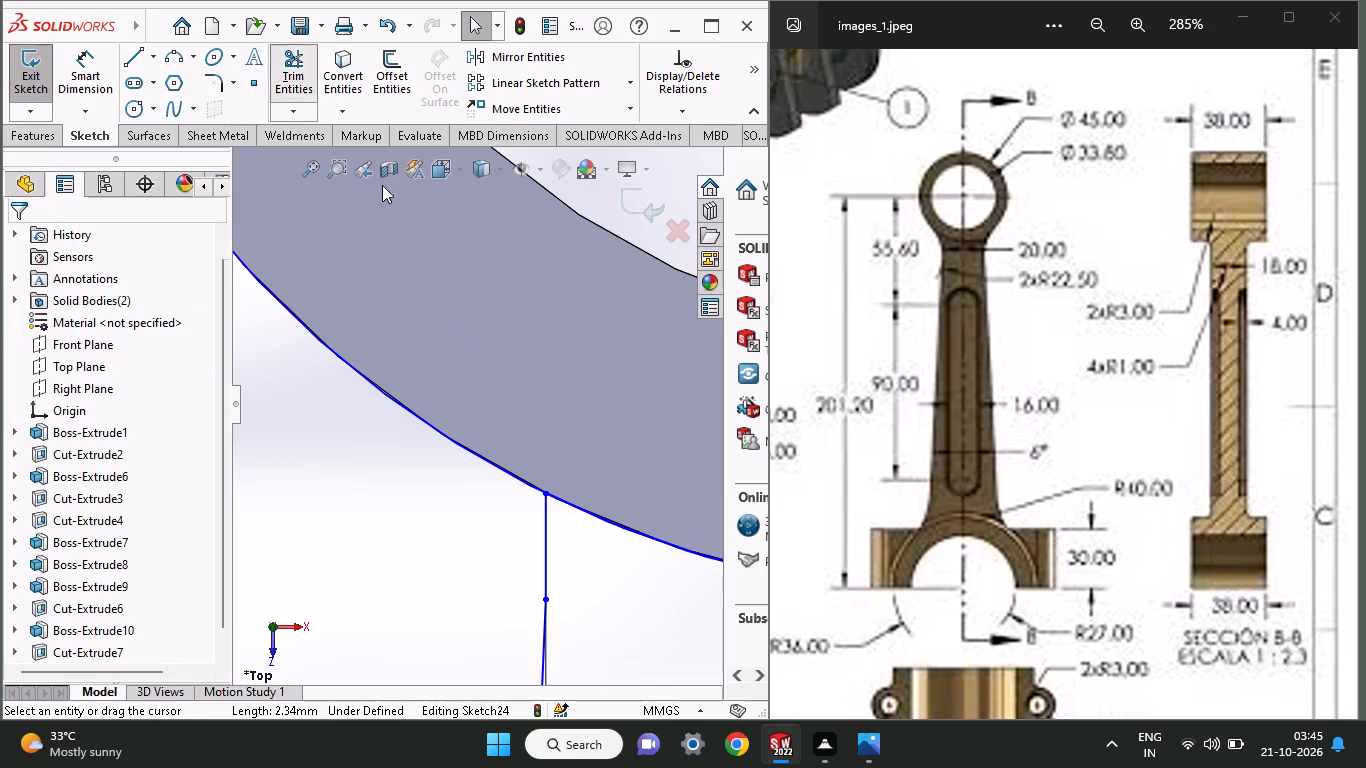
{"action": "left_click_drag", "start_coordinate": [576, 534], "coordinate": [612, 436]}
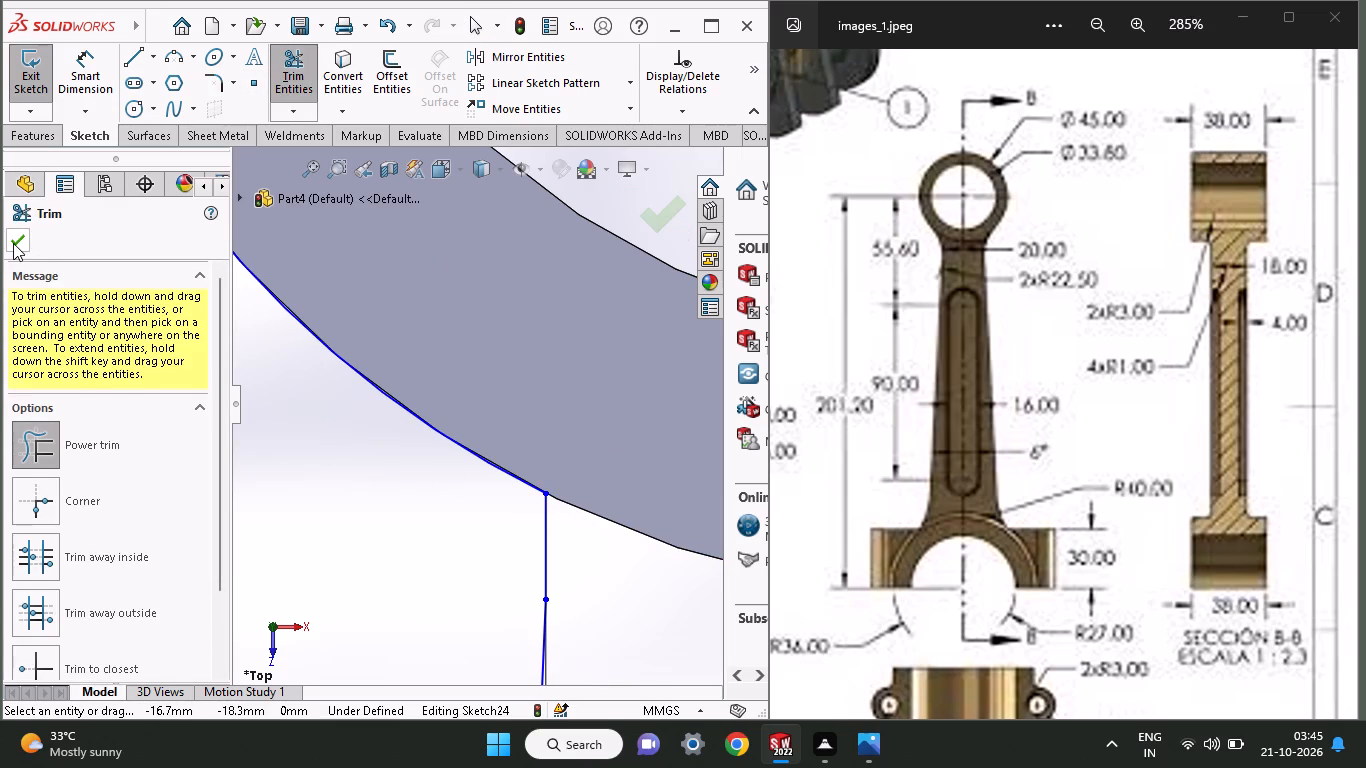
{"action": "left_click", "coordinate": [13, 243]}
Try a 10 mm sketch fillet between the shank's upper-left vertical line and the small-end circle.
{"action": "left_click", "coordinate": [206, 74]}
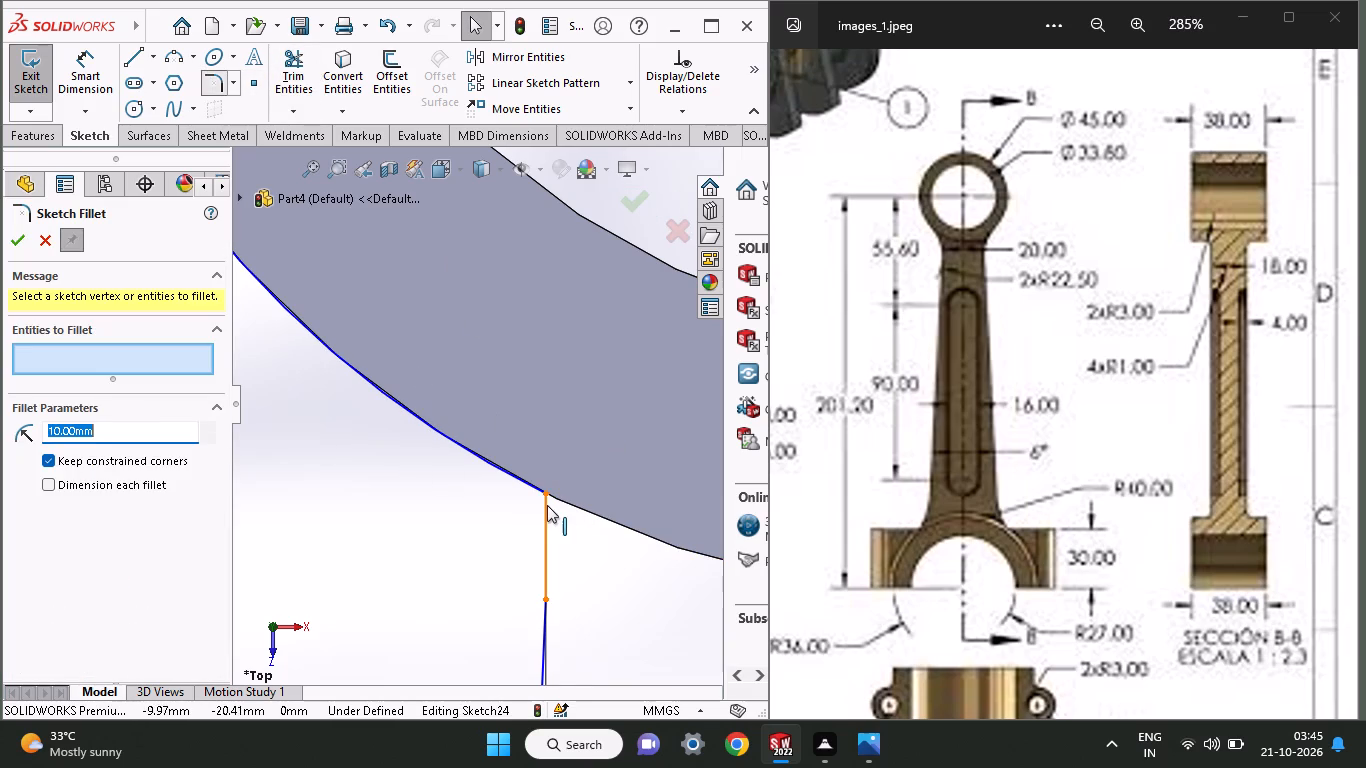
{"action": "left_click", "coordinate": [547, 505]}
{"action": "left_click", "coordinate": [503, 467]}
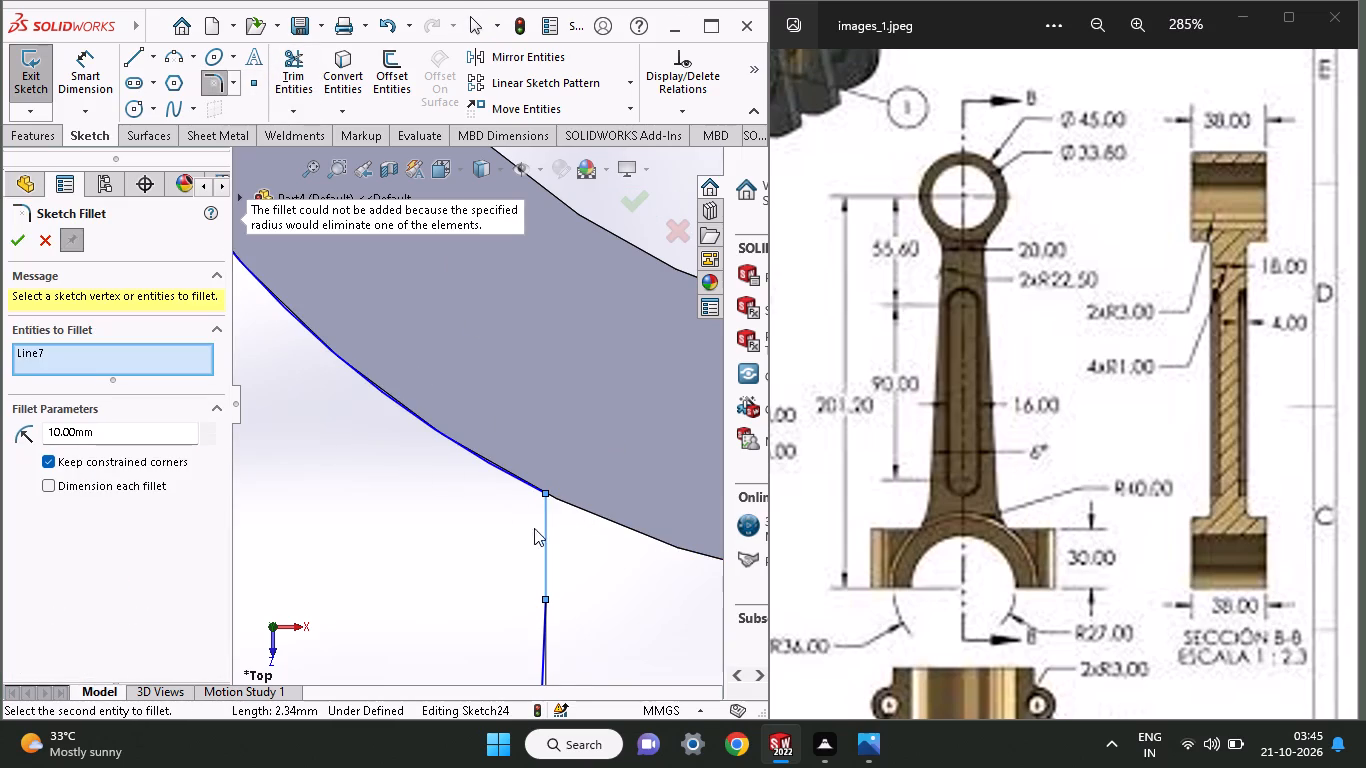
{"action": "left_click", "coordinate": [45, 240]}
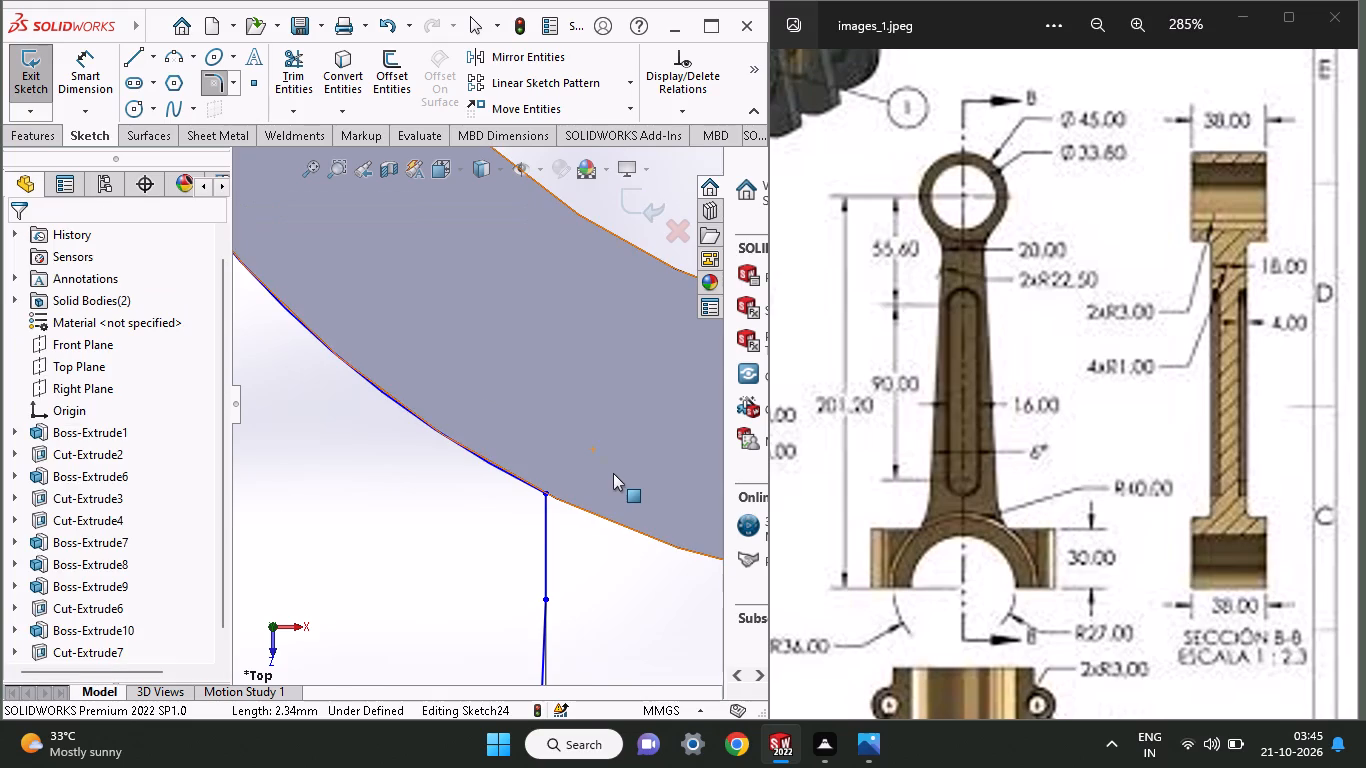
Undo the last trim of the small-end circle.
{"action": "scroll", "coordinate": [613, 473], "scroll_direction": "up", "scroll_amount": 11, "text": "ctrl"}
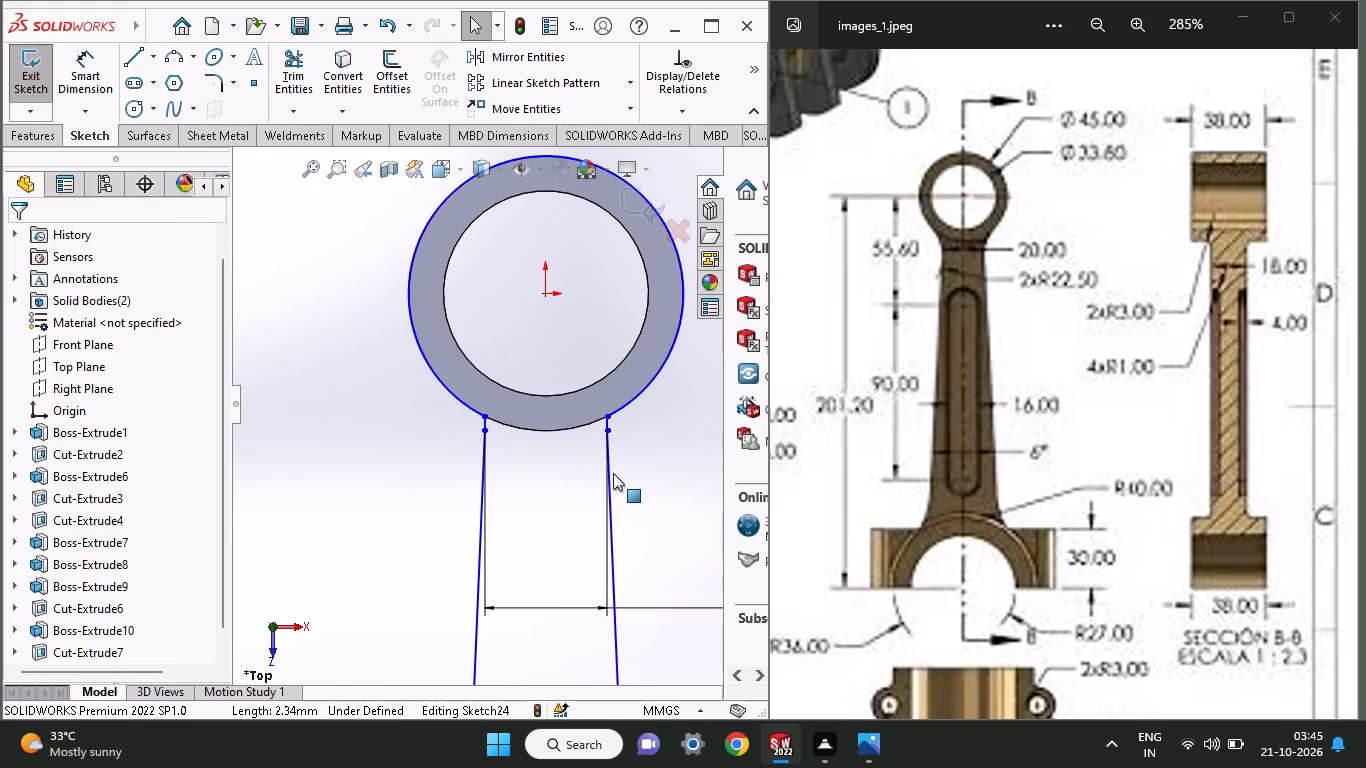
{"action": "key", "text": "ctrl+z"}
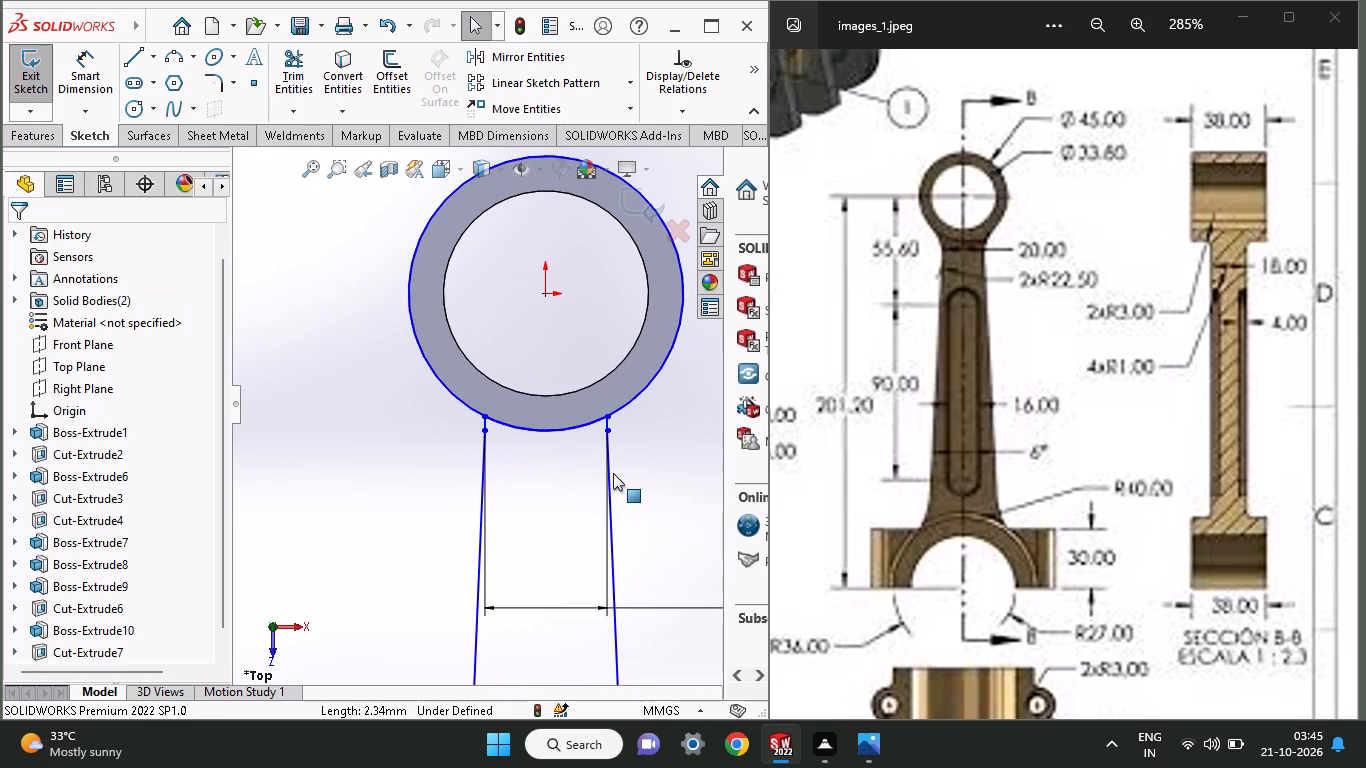
Draw a small circle outside the shank's upper-left corner, just below the small-end ring.
{"action": "scroll", "coordinate": [538, 450], "scroll_direction": "down", "scroll_amount": 2, "text": "ctrl"}
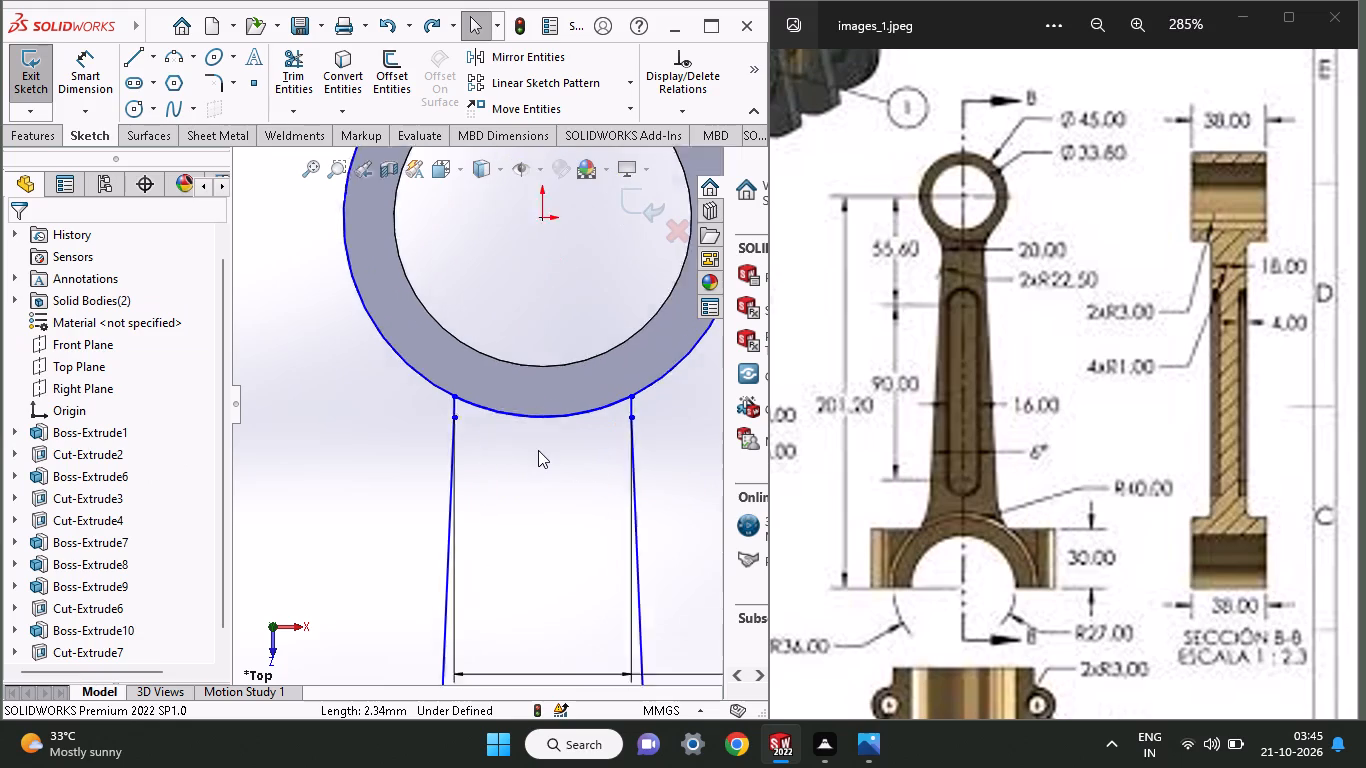
{"action": "scroll", "coordinate": [538, 450], "scroll_direction": "down", "scroll_amount": 3, "text": "ctrl"}
{"action": "scroll", "coordinate": [302, 301], "scroll_direction": "down", "scroll_amount": 5, "text": "ctrl"}
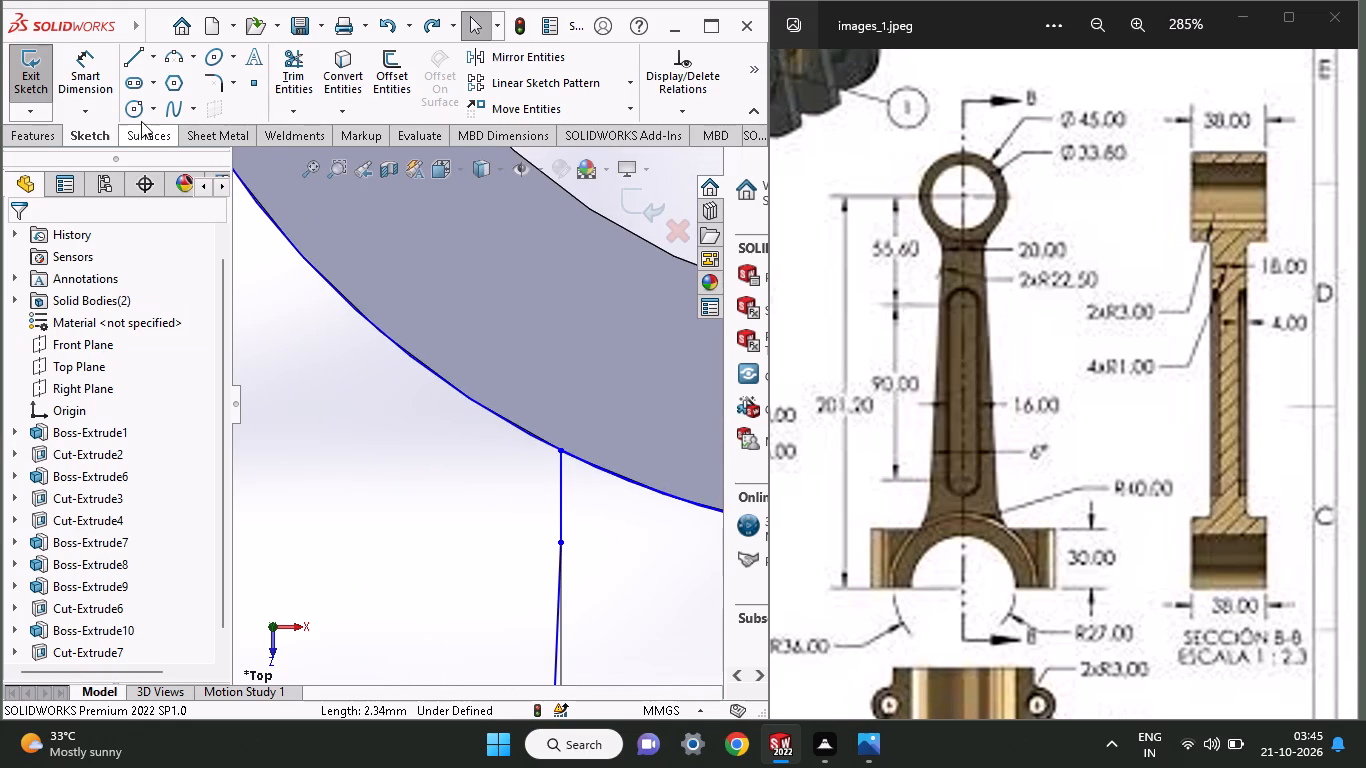
{"action": "left_click", "coordinate": [128, 104]}
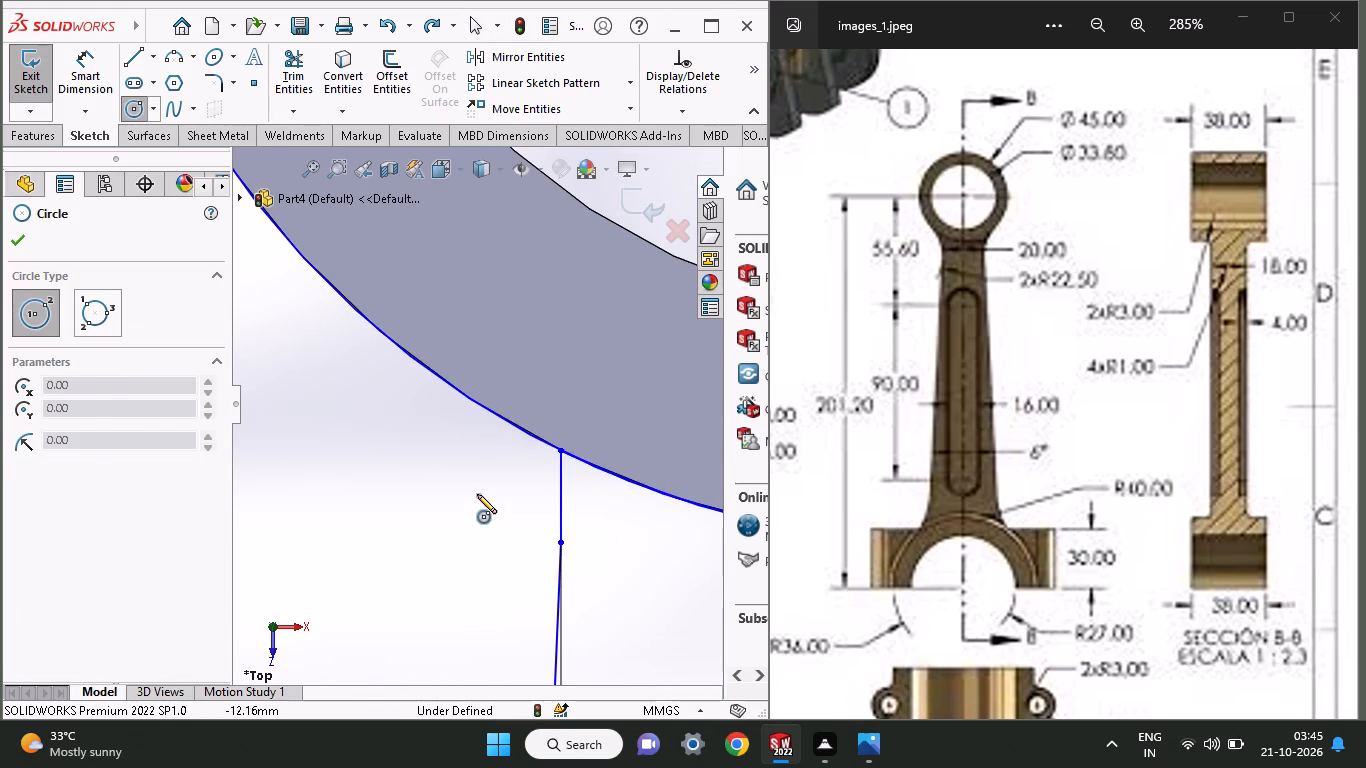
{"action": "left_click", "coordinate": [477, 494]}
{"action": "left_click", "coordinate": [500, 551]}
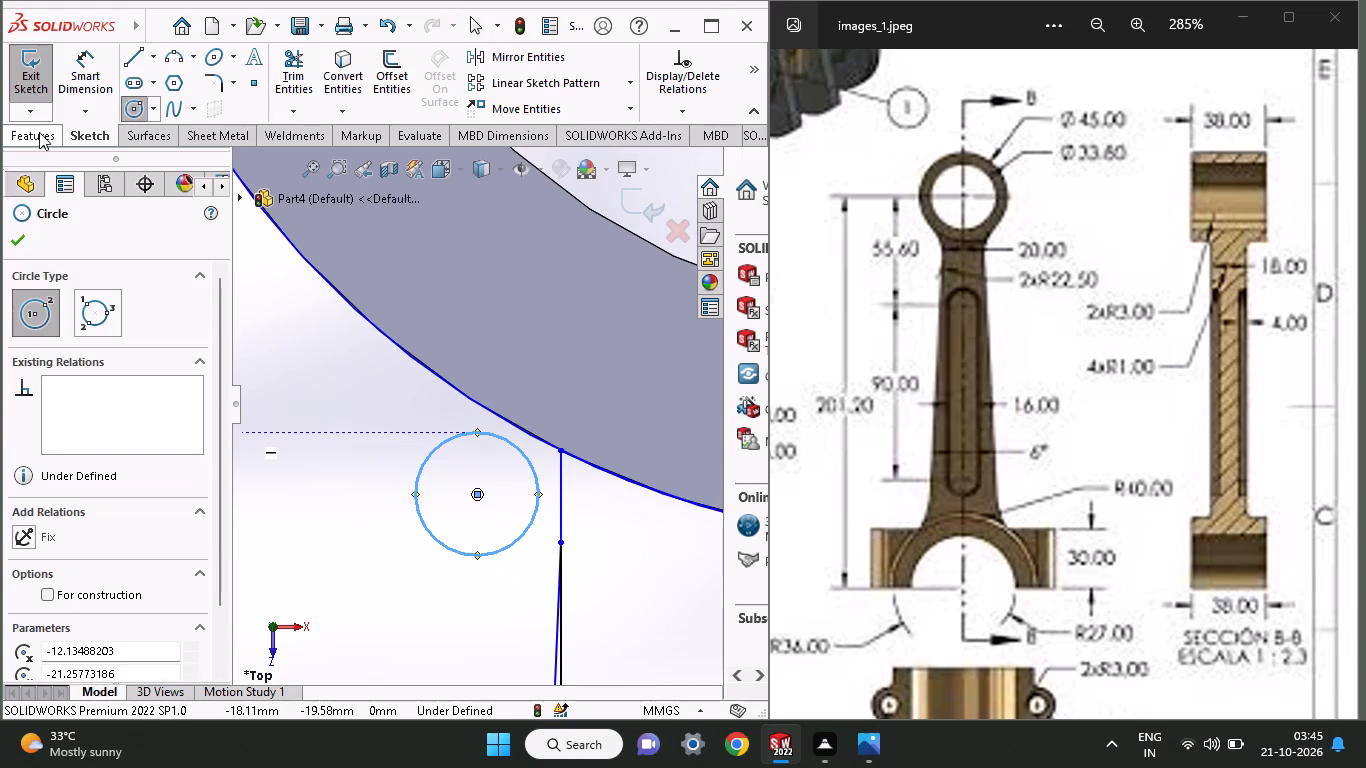
Dimension the circle beside the shank's upper-left corner to a diameter of 20 mm.
{"action": "left_click", "coordinate": [113, 60]}
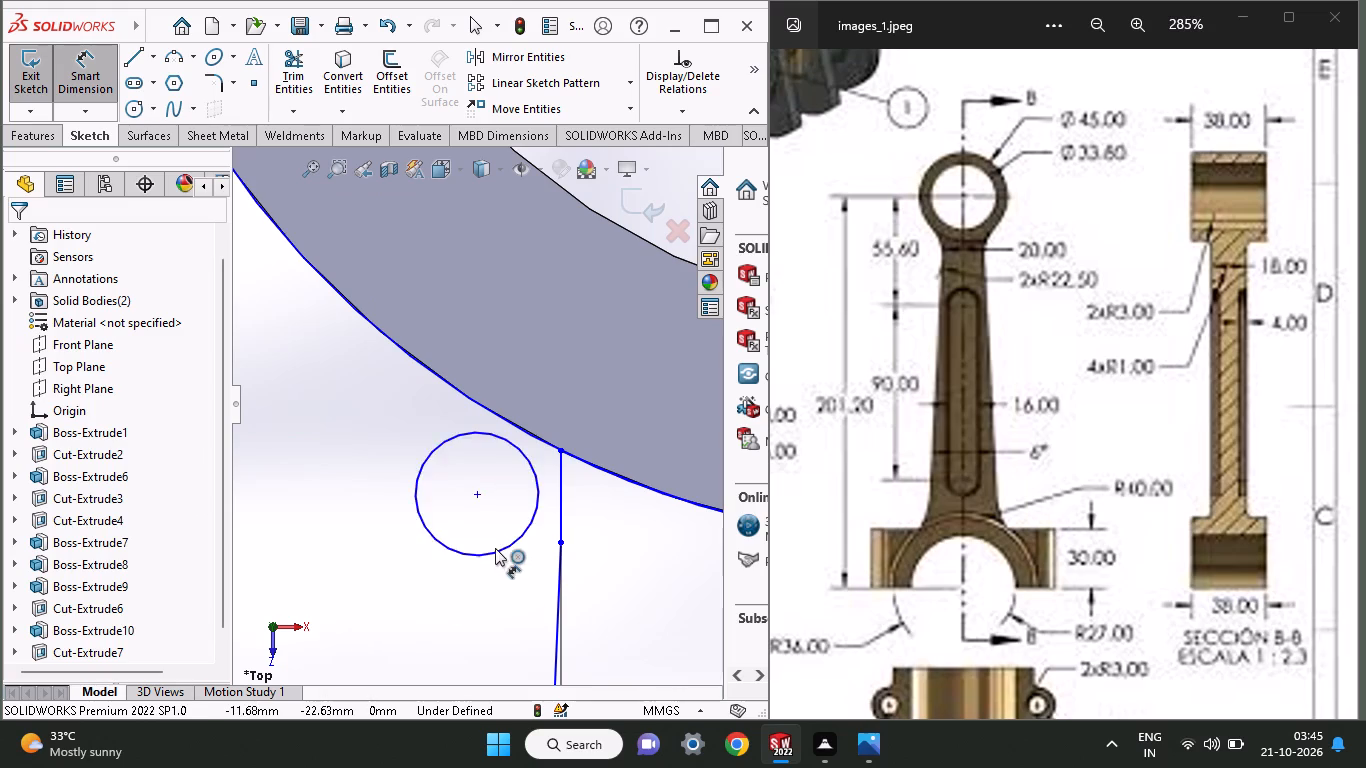
{"action": "left_click", "coordinate": [495, 548]}
{"action": "left_click", "coordinate": [372, 632]}
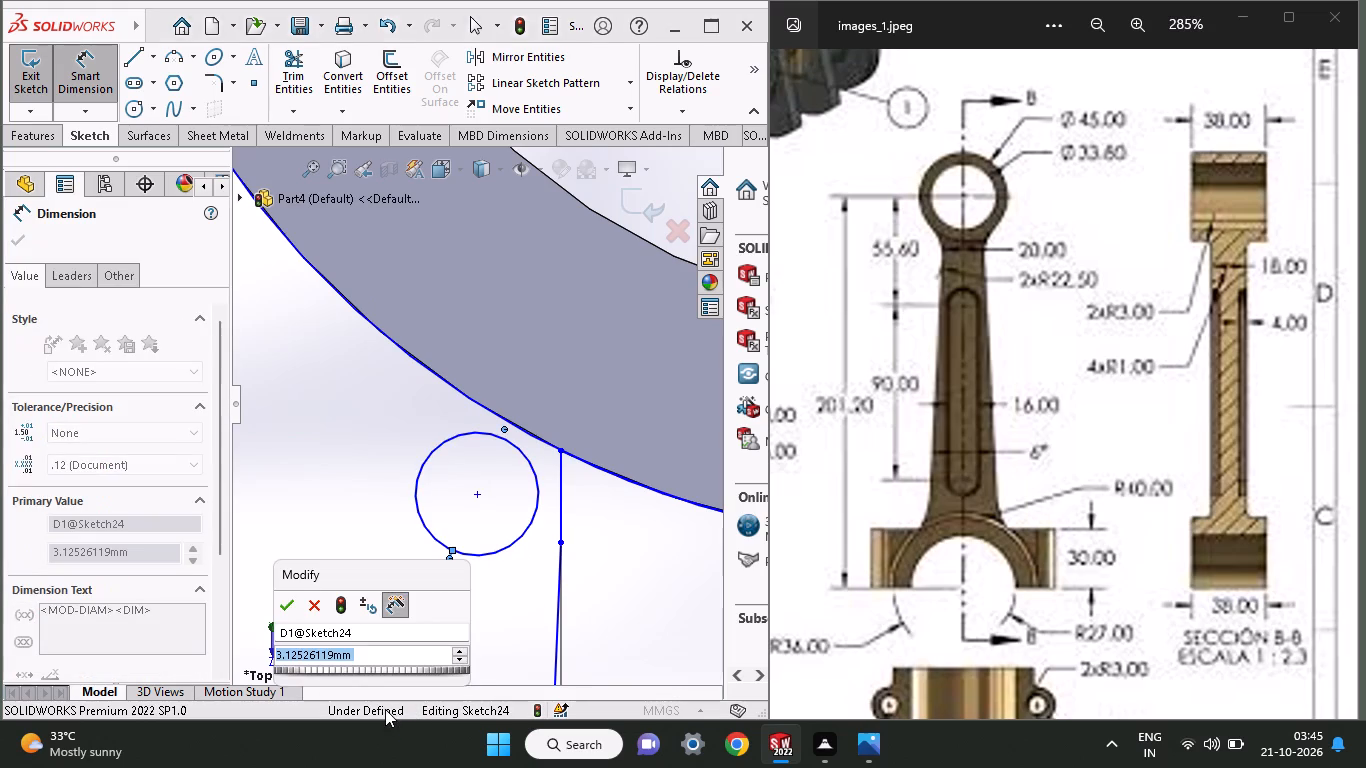
{"action": "type", "text": "20"}
{"action": "key", "text": "Return"}
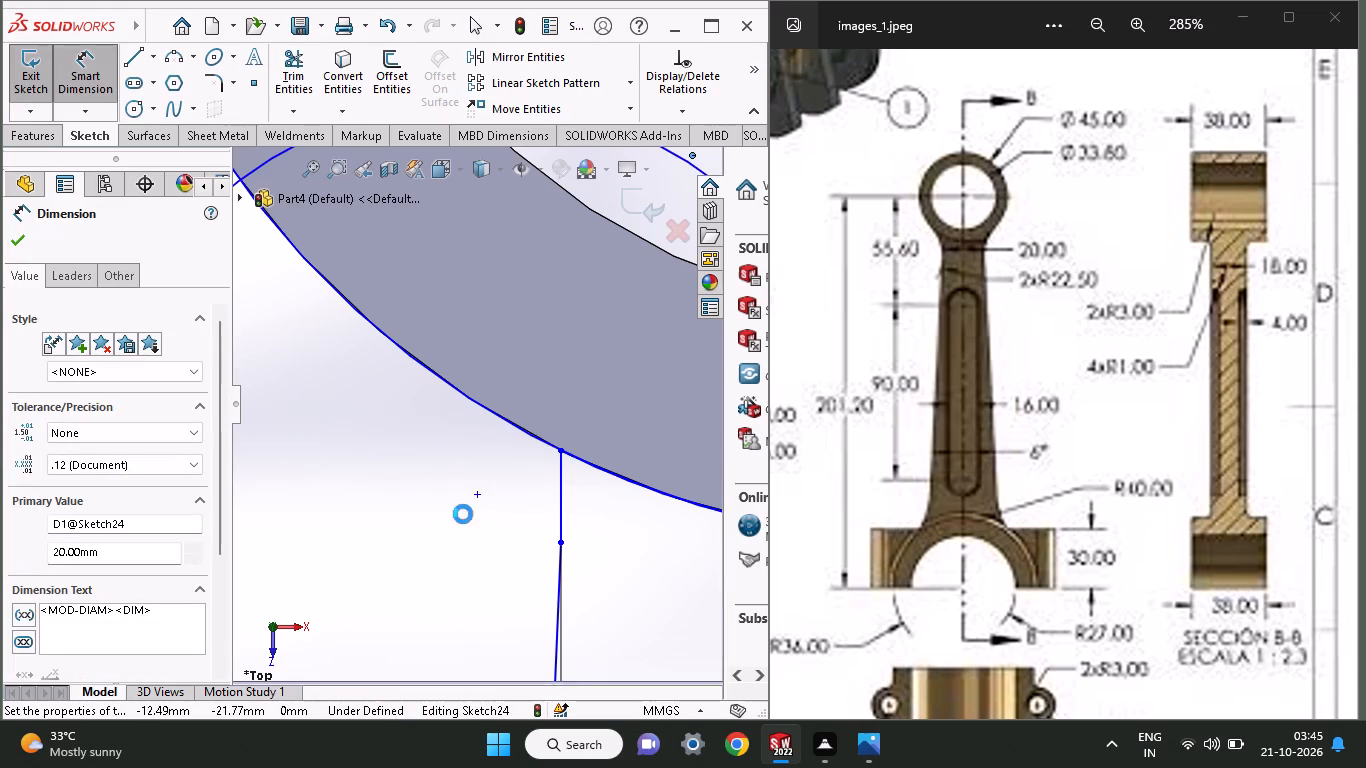
{"action": "scroll", "coordinate": [463, 514], "scroll_direction": "up", "scroll_amount": 5, "text": "ctrl"}
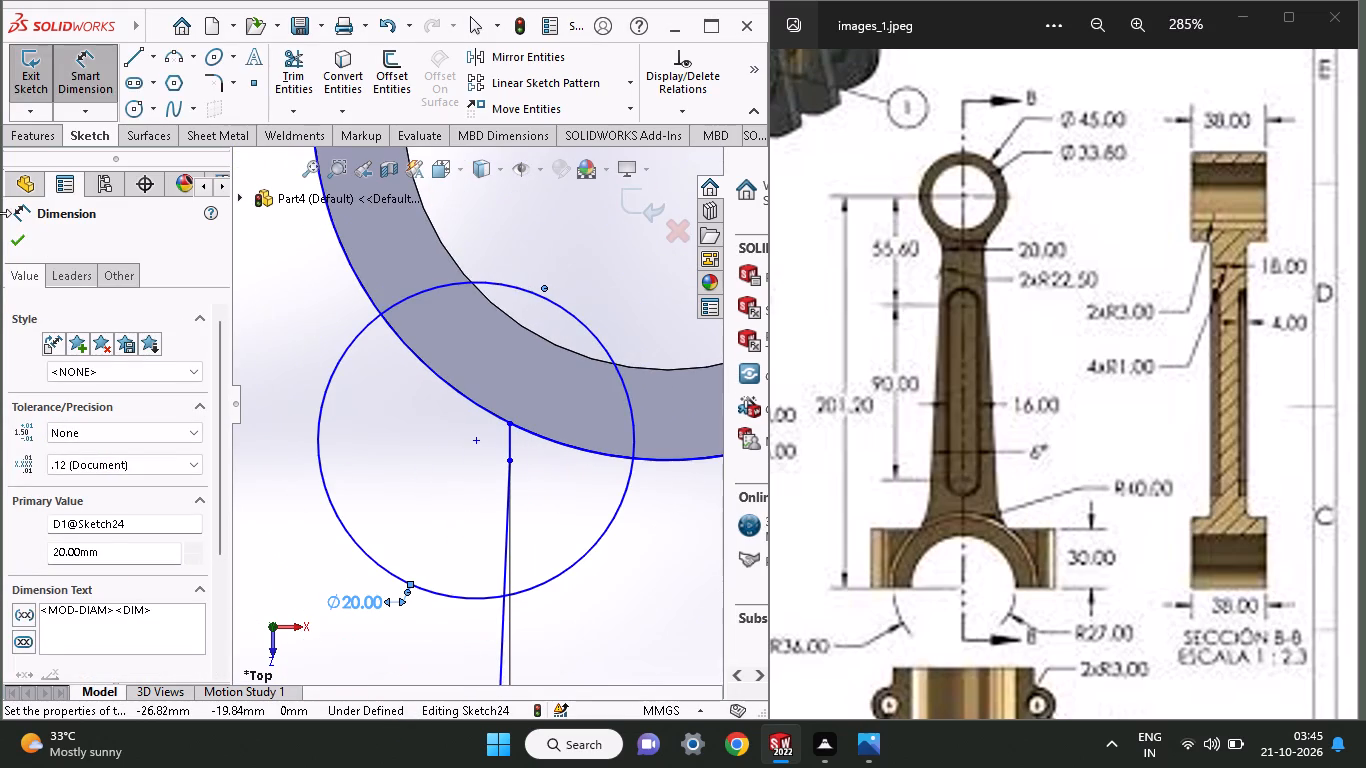
{"action": "left_click", "coordinate": [11, 236]}
Move the 20 mm circle outward and down, clear of the ring and shank, centred about X -21, Y -27 mm.
{"action": "left_click_drag", "start_coordinate": [472, 443], "coordinate": [419, 483]}
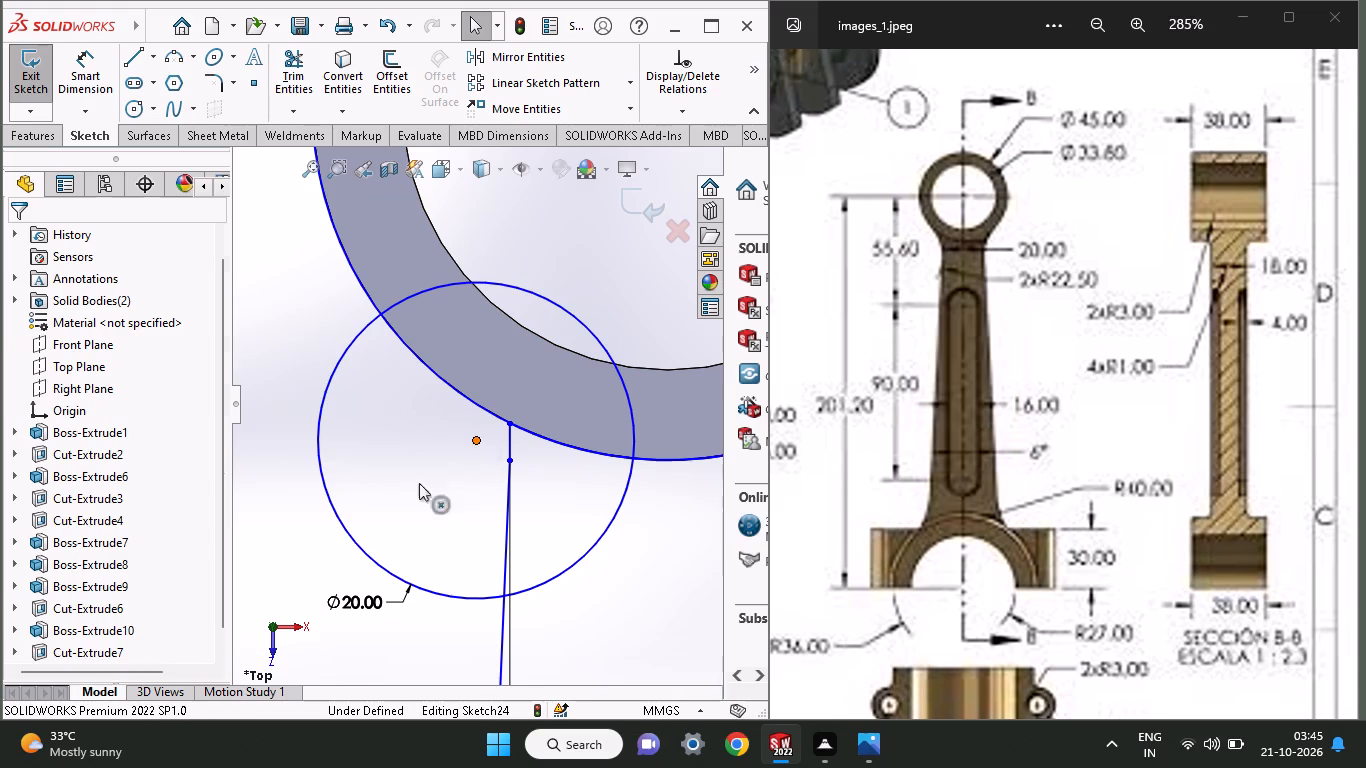
{"action": "left_click_drag", "start_coordinate": [419, 483], "coordinate": [335, 526]}
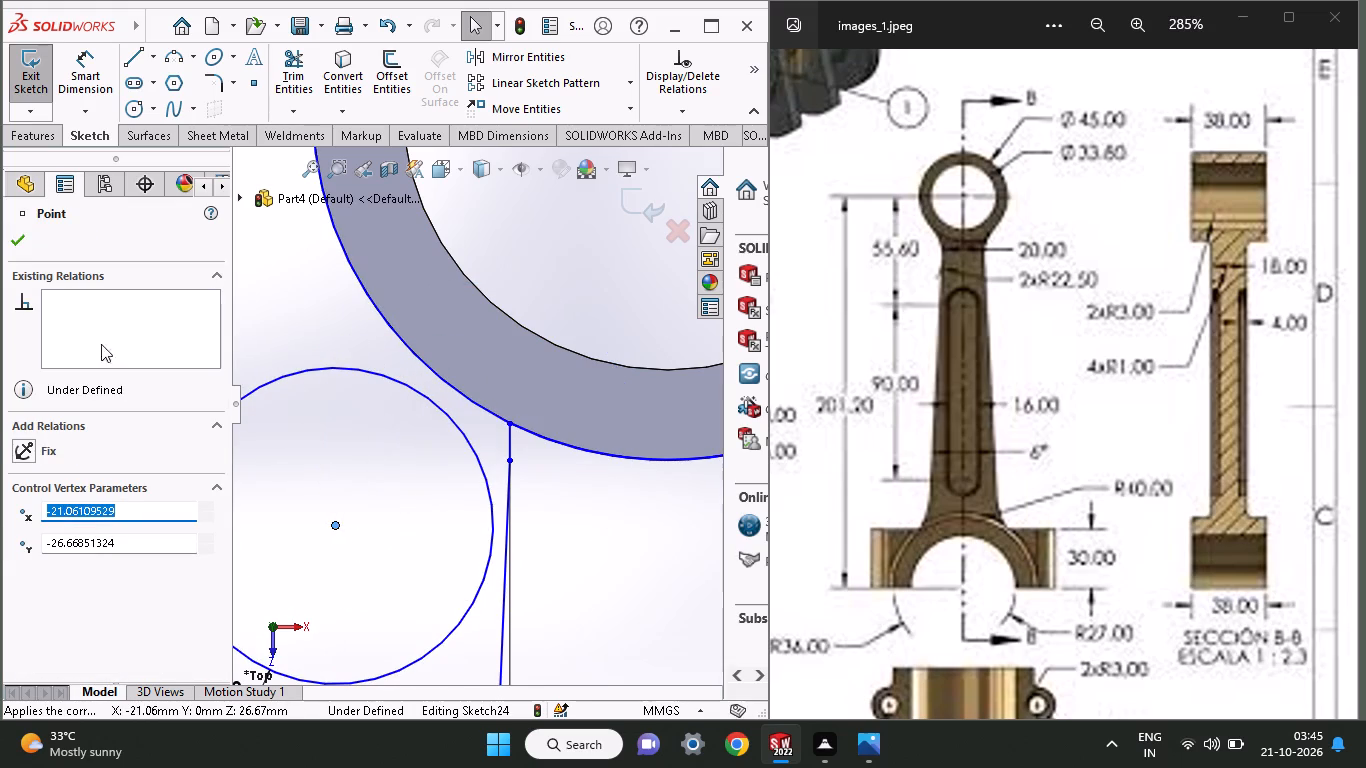
{"action": "left_click", "coordinate": [11, 239]}
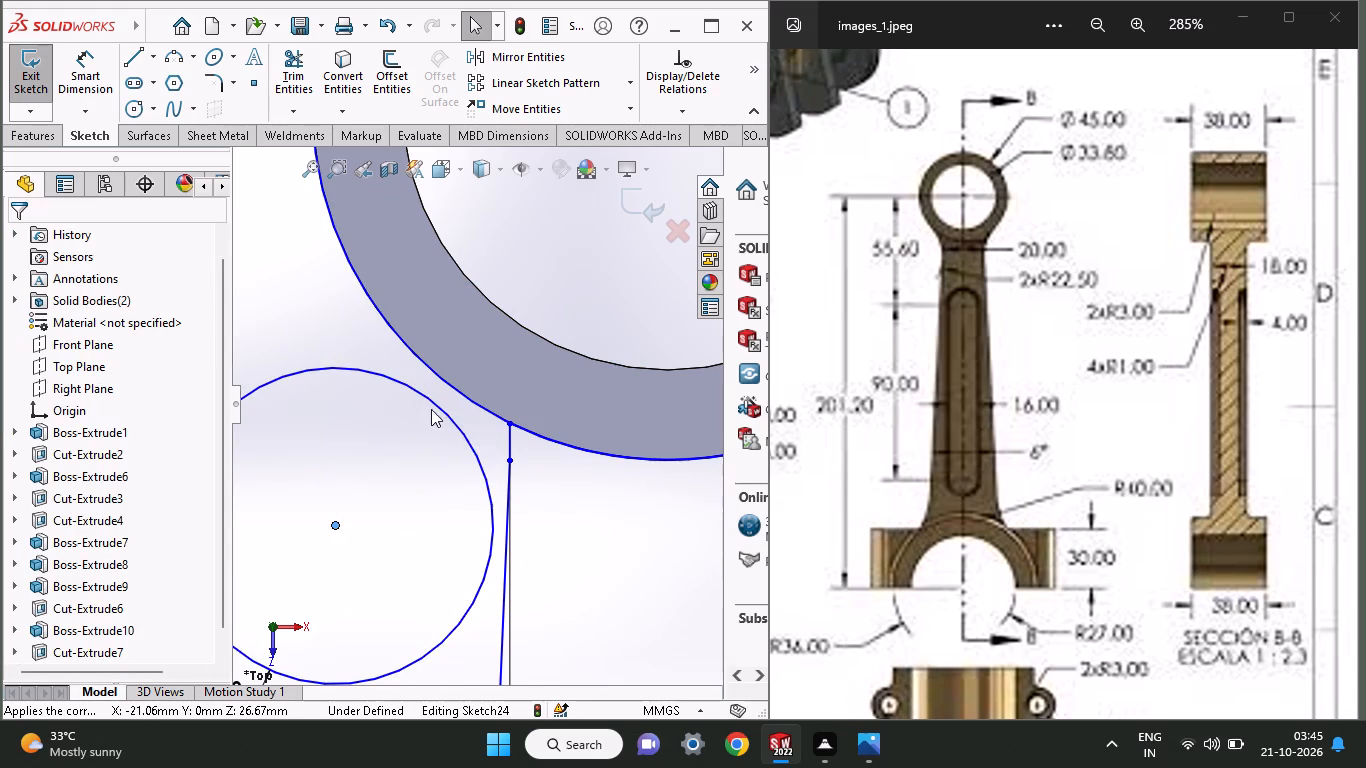
Make the 20 mm circle tangent to the small-end ring's outer circle.
{"action": "left_click", "coordinate": [434, 406], "text": "shift"}
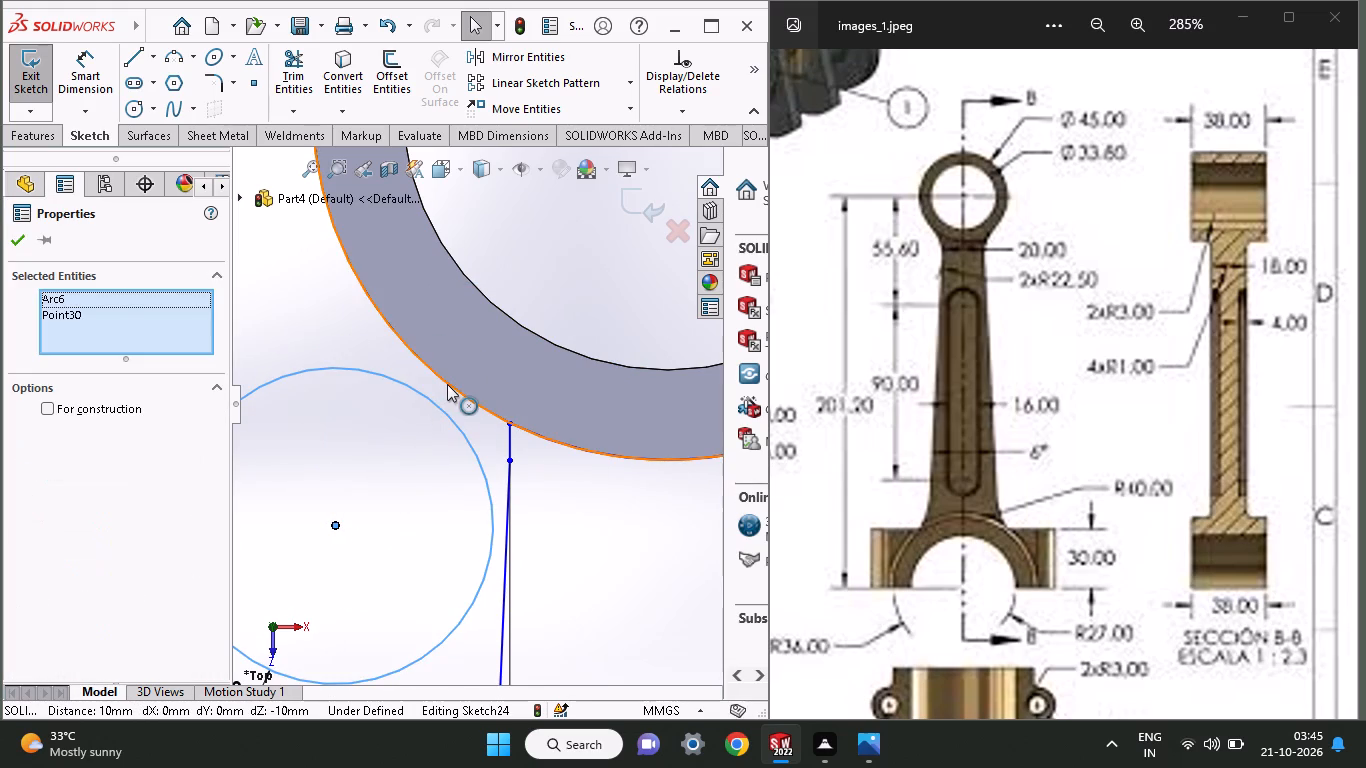
{"action": "left_click", "coordinate": [22, 230]}
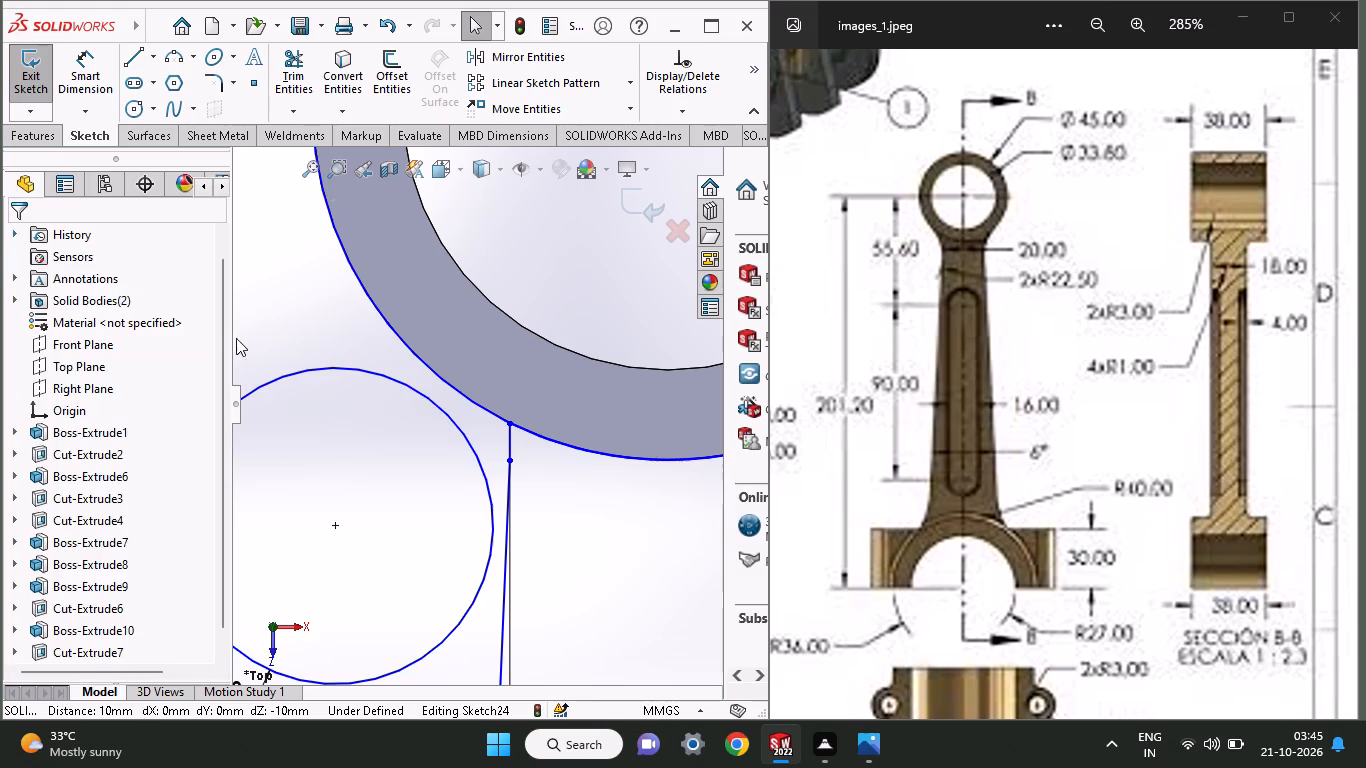
{"action": "left_click", "coordinate": [426, 370], "text": "shift"}
{"action": "left_click", "coordinate": [415, 391], "text": "shift"}
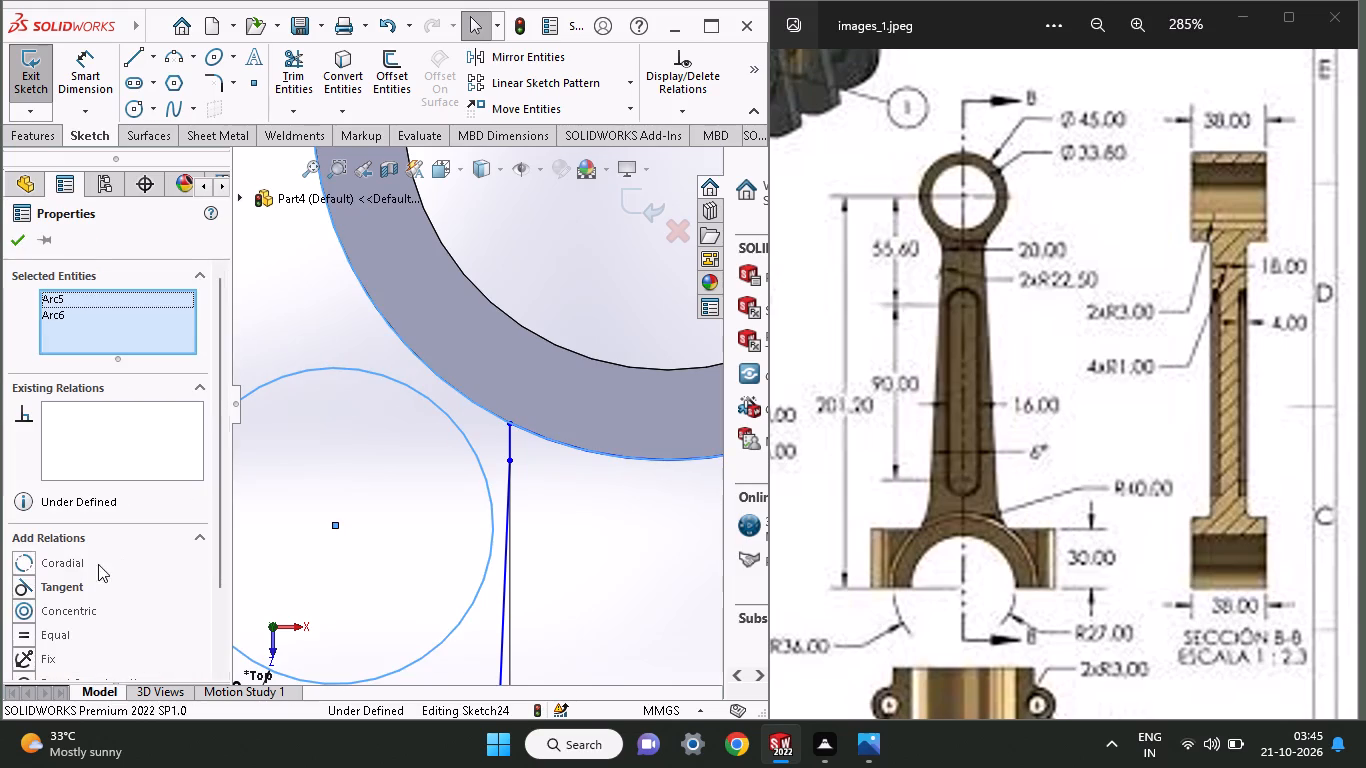
{"action": "left_click", "coordinate": [34, 587]}
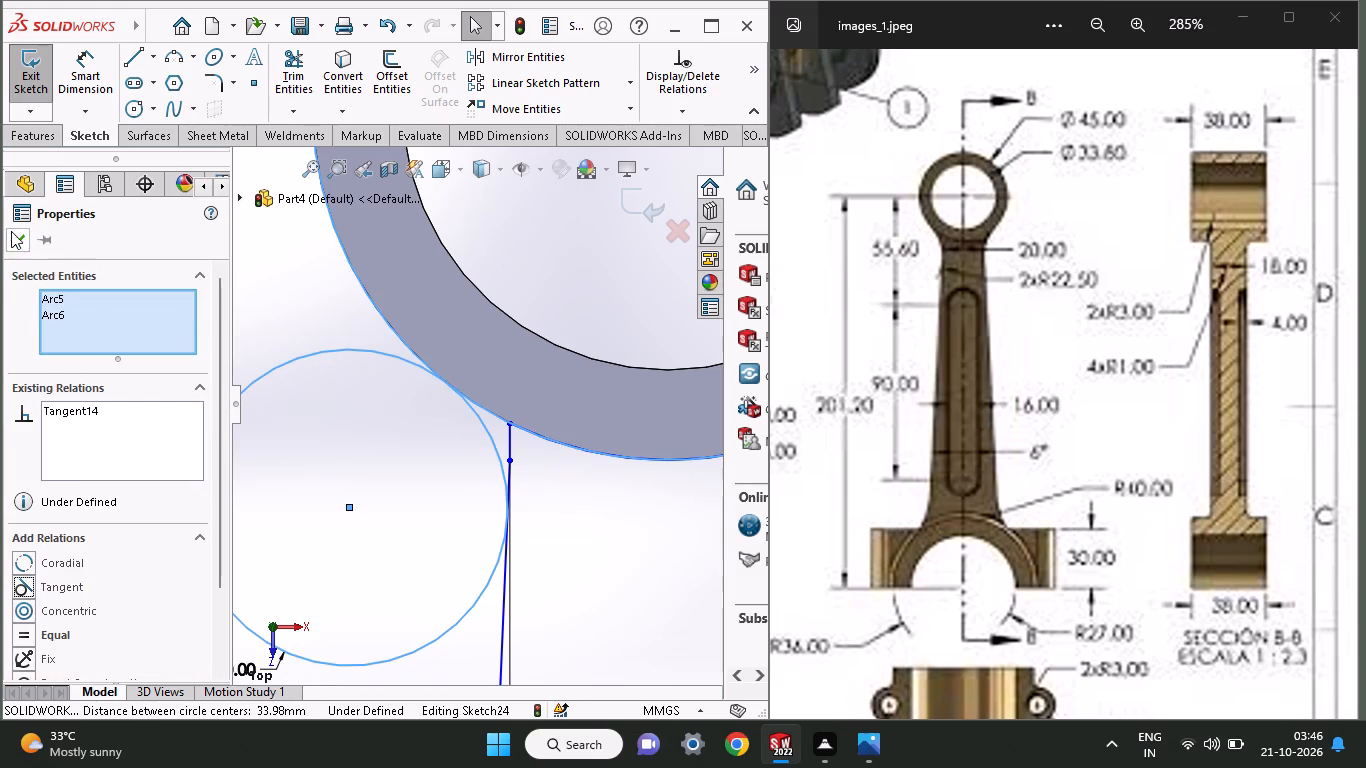
{"action": "left_click", "coordinate": [20, 240]}
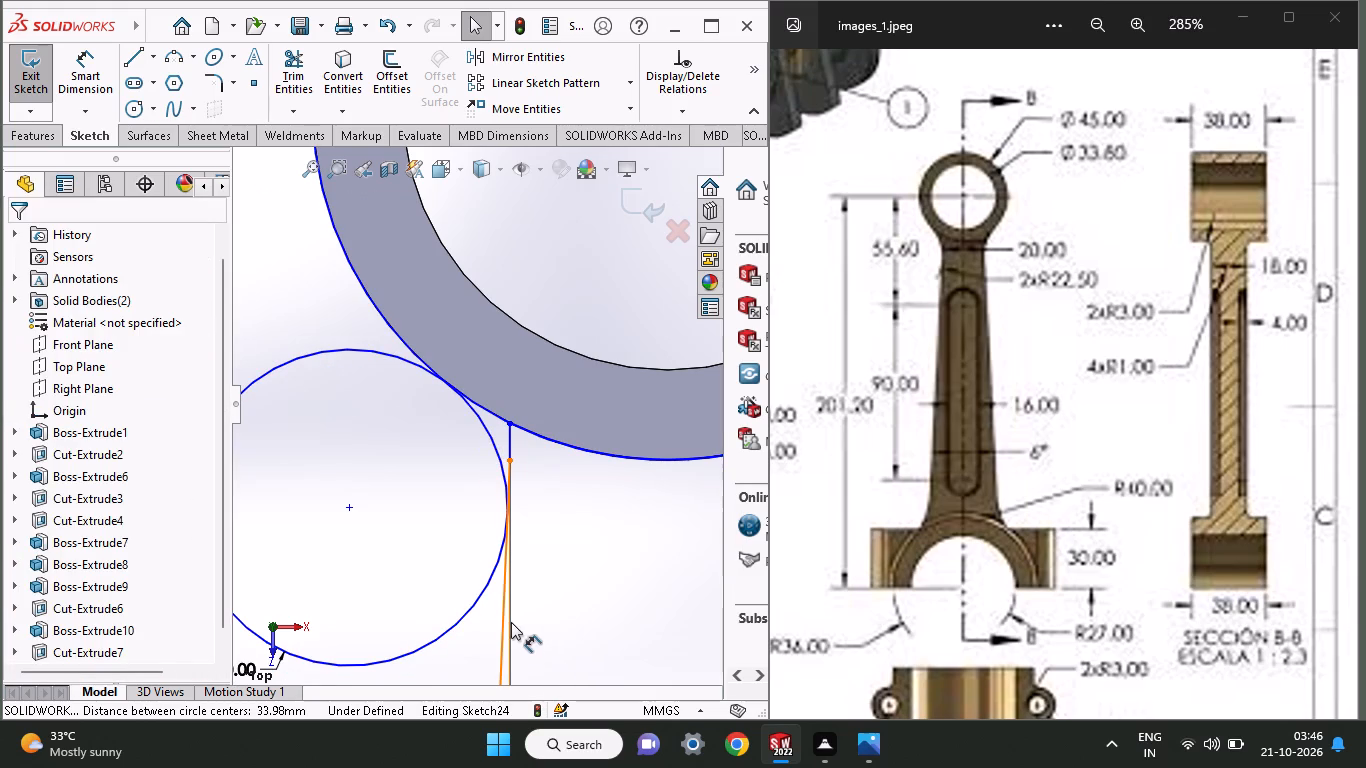
Make the 20 mm circle tangent to the shank's left slanted line.
{"action": "left_click", "coordinate": [503, 605], "text": "shift"}
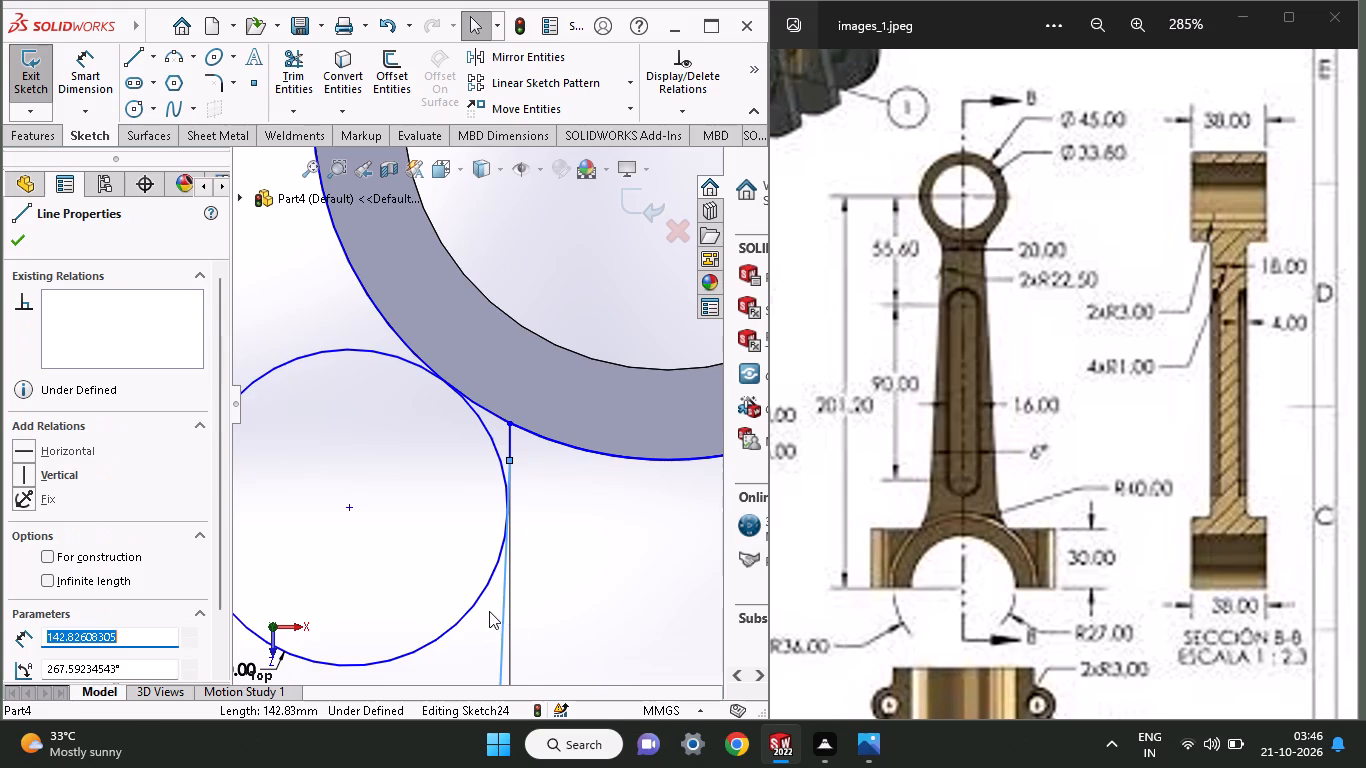
{"action": "left_click", "coordinate": [477, 594], "text": "shift"}
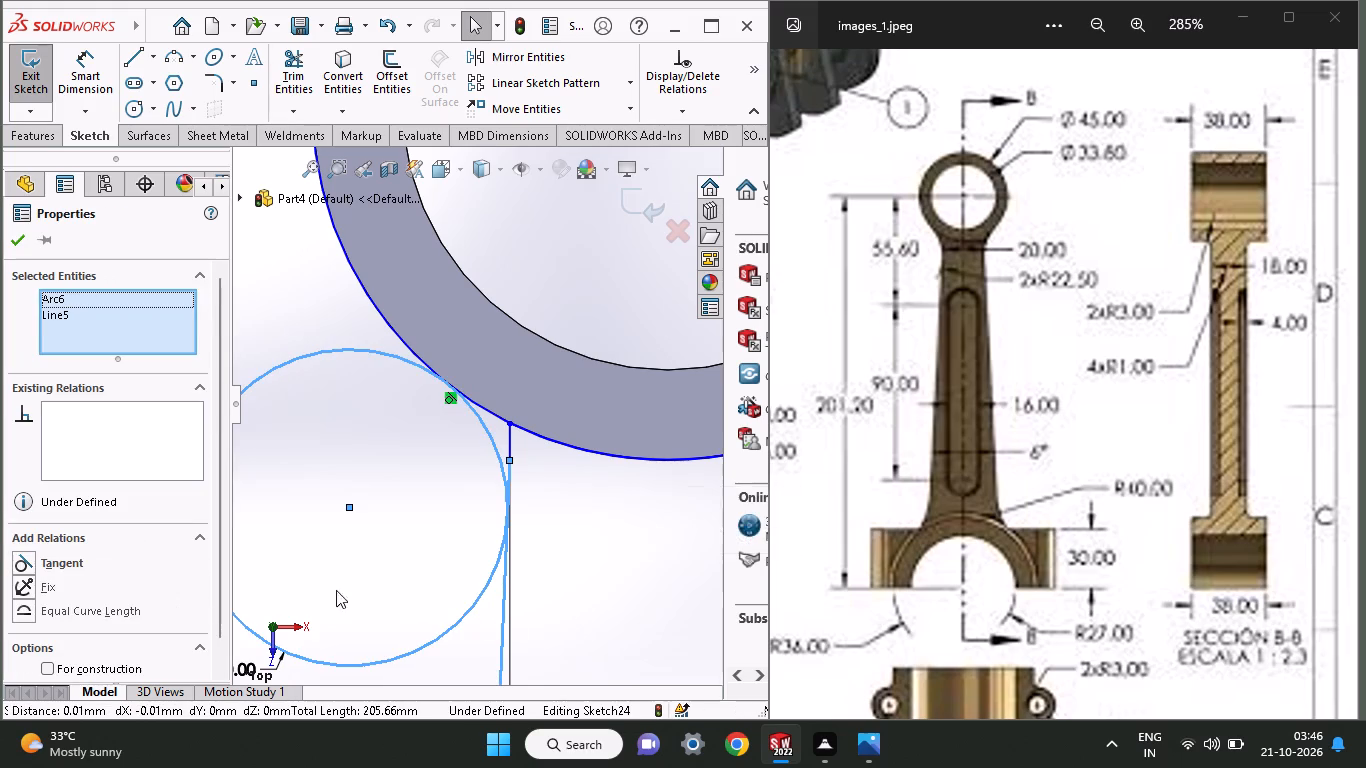
{"action": "left_click", "coordinate": [40, 564]}
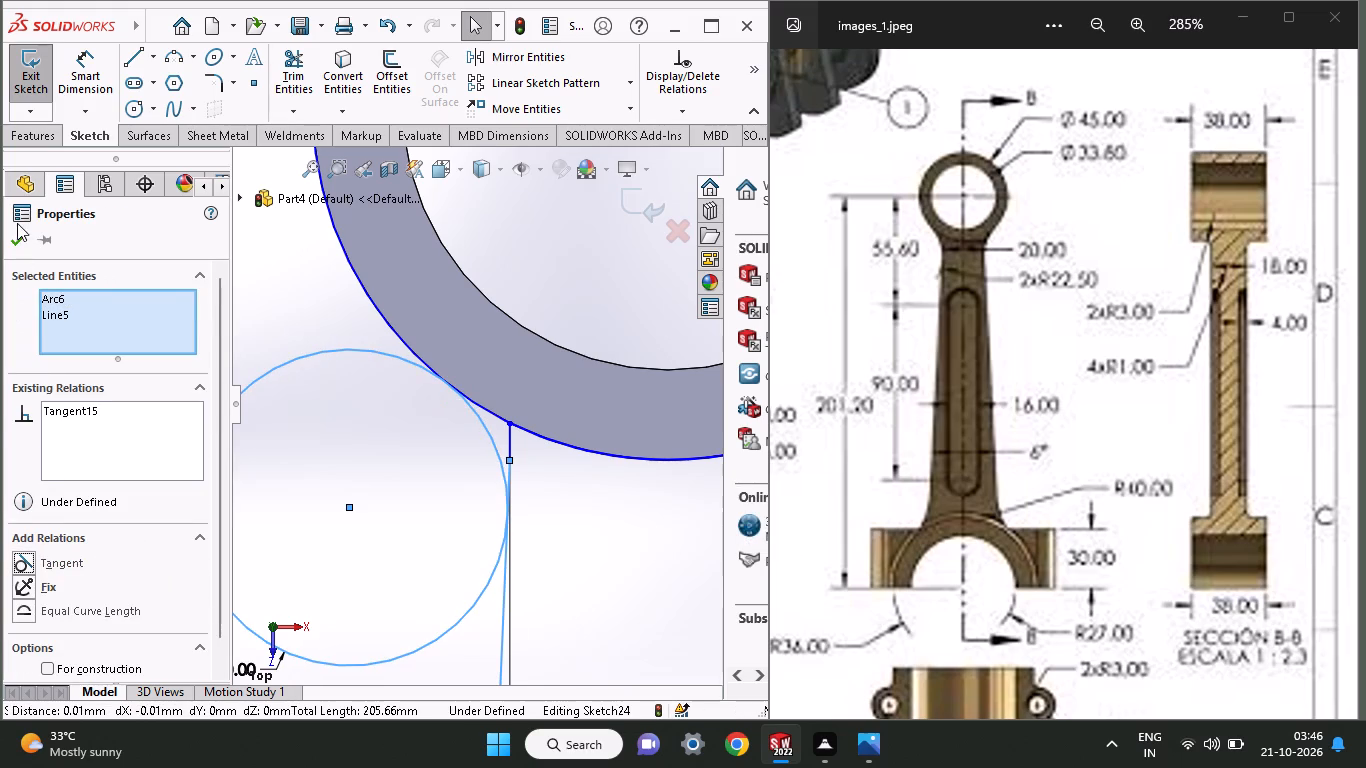
{"action": "left_click", "coordinate": [17, 234]}
Trim the 20 mm circle, short vertical line and small-end circle, keeping the left blend arc and the small-end arc between the shank's sides.
{"action": "left_click", "coordinate": [274, 76]}
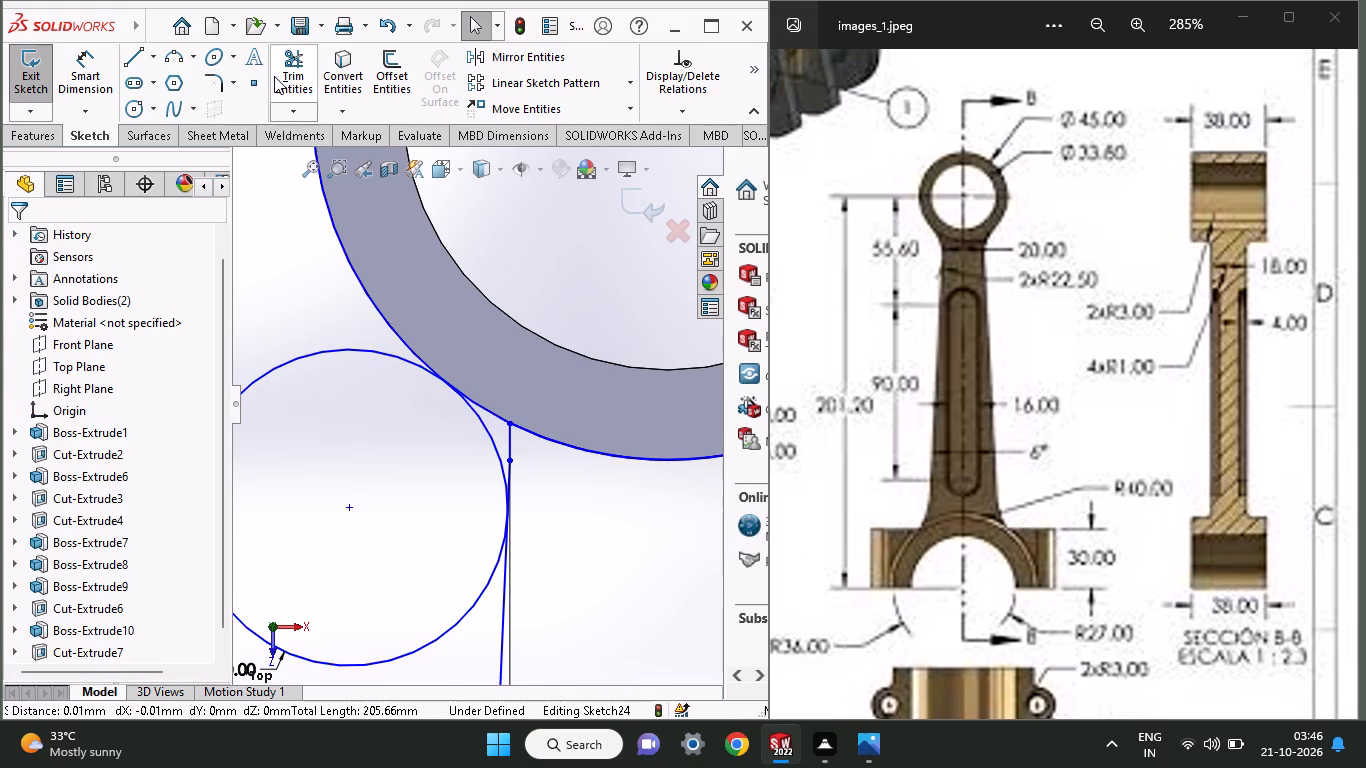
{"action": "left_click_drag", "start_coordinate": [270, 322], "coordinate": [308, 424]}
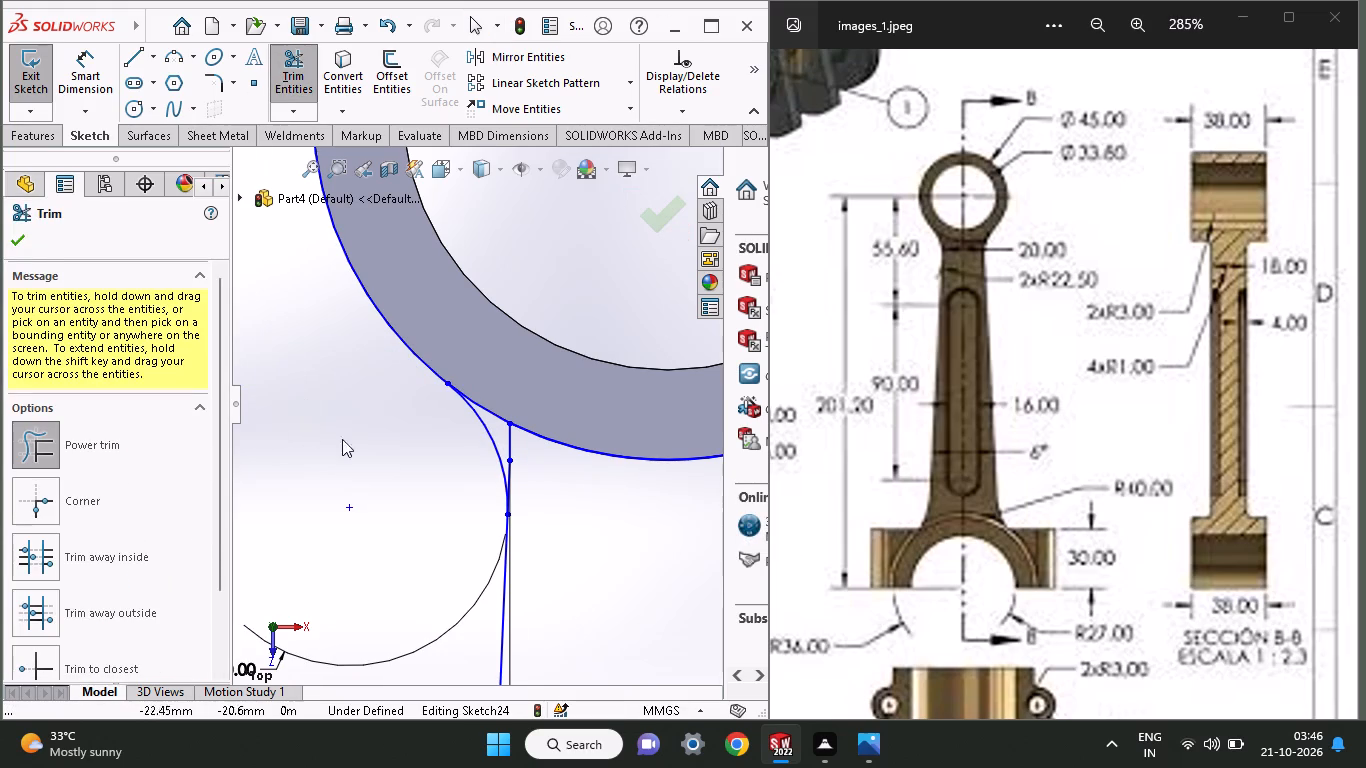
{"action": "left_click_drag", "start_coordinate": [532, 465], "coordinate": [505, 428]}
{"action": "left_click_drag", "start_coordinate": [505, 450], "coordinate": [518, 498]}
{"action": "left_click_drag", "start_coordinate": [343, 351], "coordinate": [461, 313]}
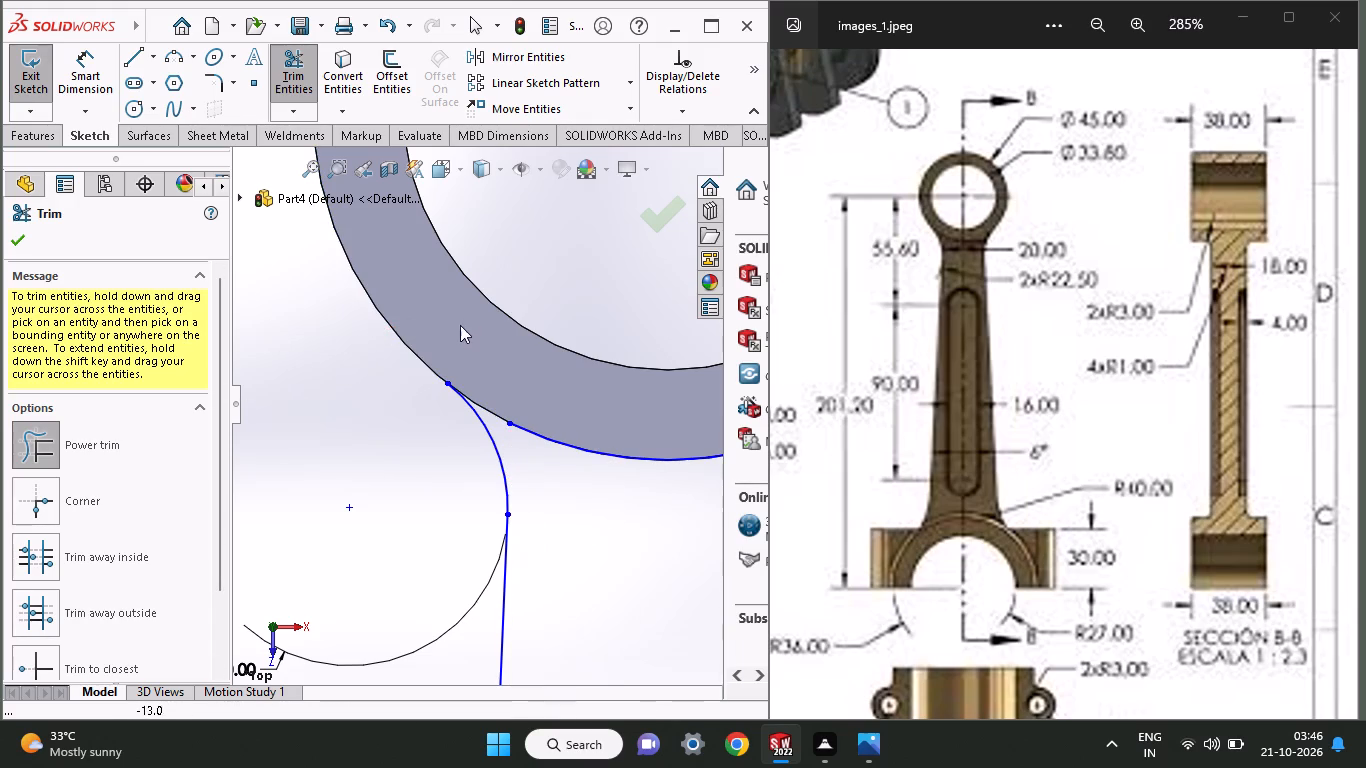
{"action": "scroll", "coordinate": [453, 339], "scroll_direction": "up", "scroll_amount": 7, "text": "ctrl"}
{"action": "scroll", "coordinate": [572, 433], "scroll_direction": "down", "scroll_amount": 5, "text": "ctrl"}
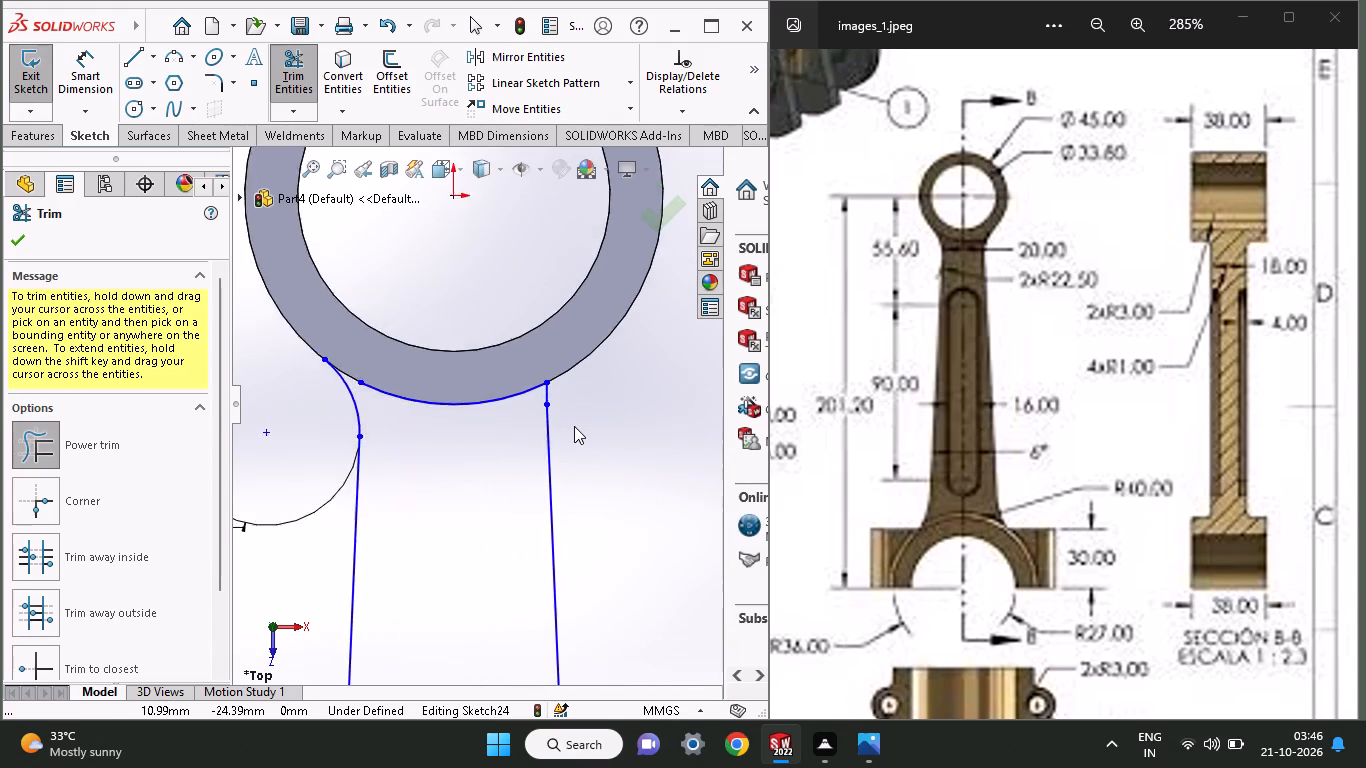
{"action": "scroll", "coordinate": [574, 426], "scroll_direction": "down", "scroll_amount": 4, "text": "ctrl"}
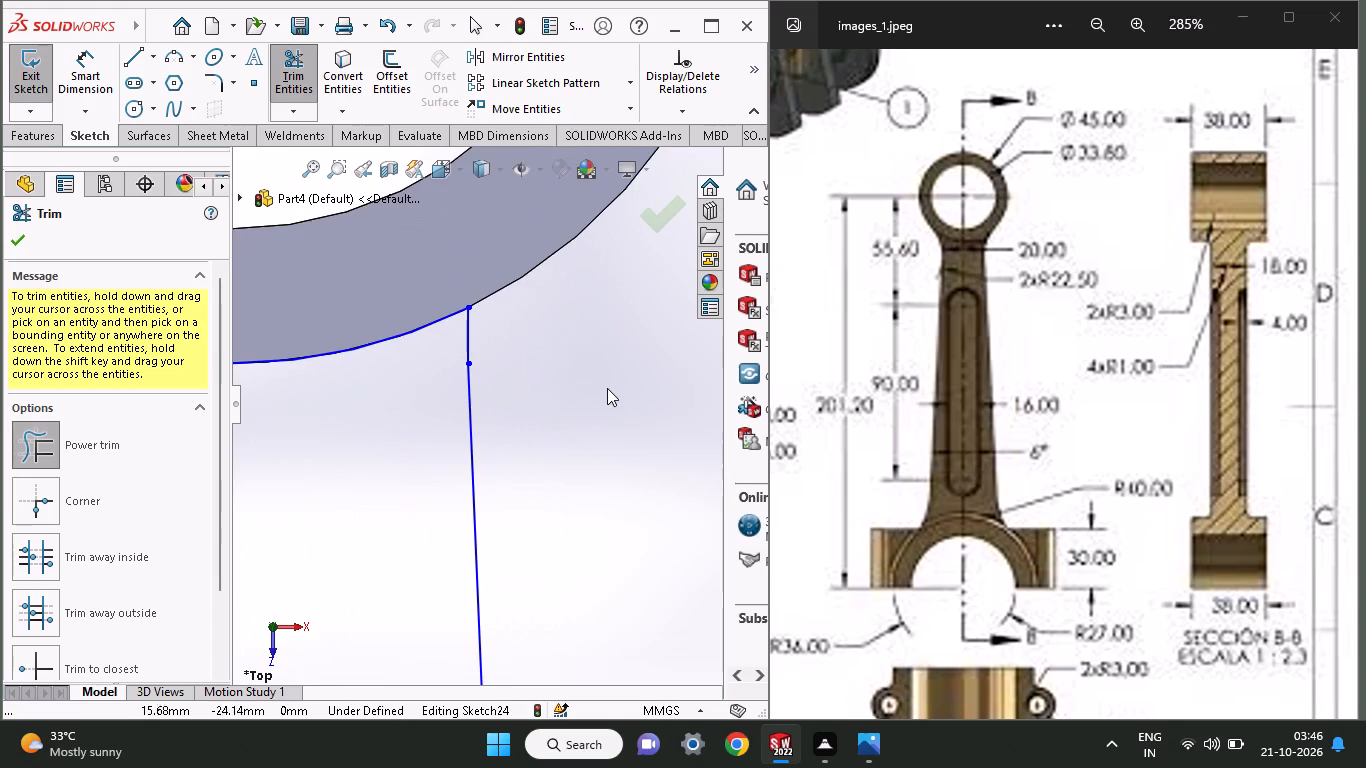
{"action": "left_click", "coordinate": [470, 366]}
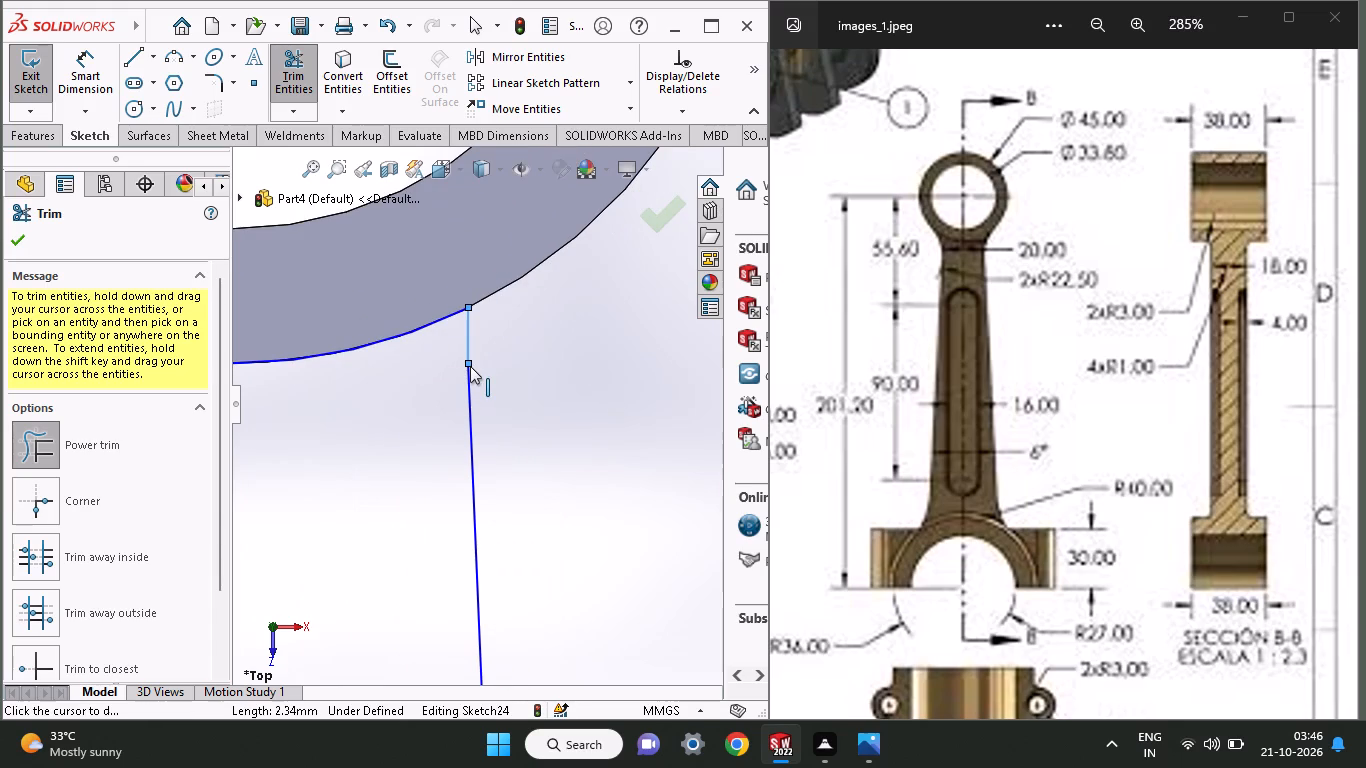
{"action": "left_click", "coordinate": [27, 245]}
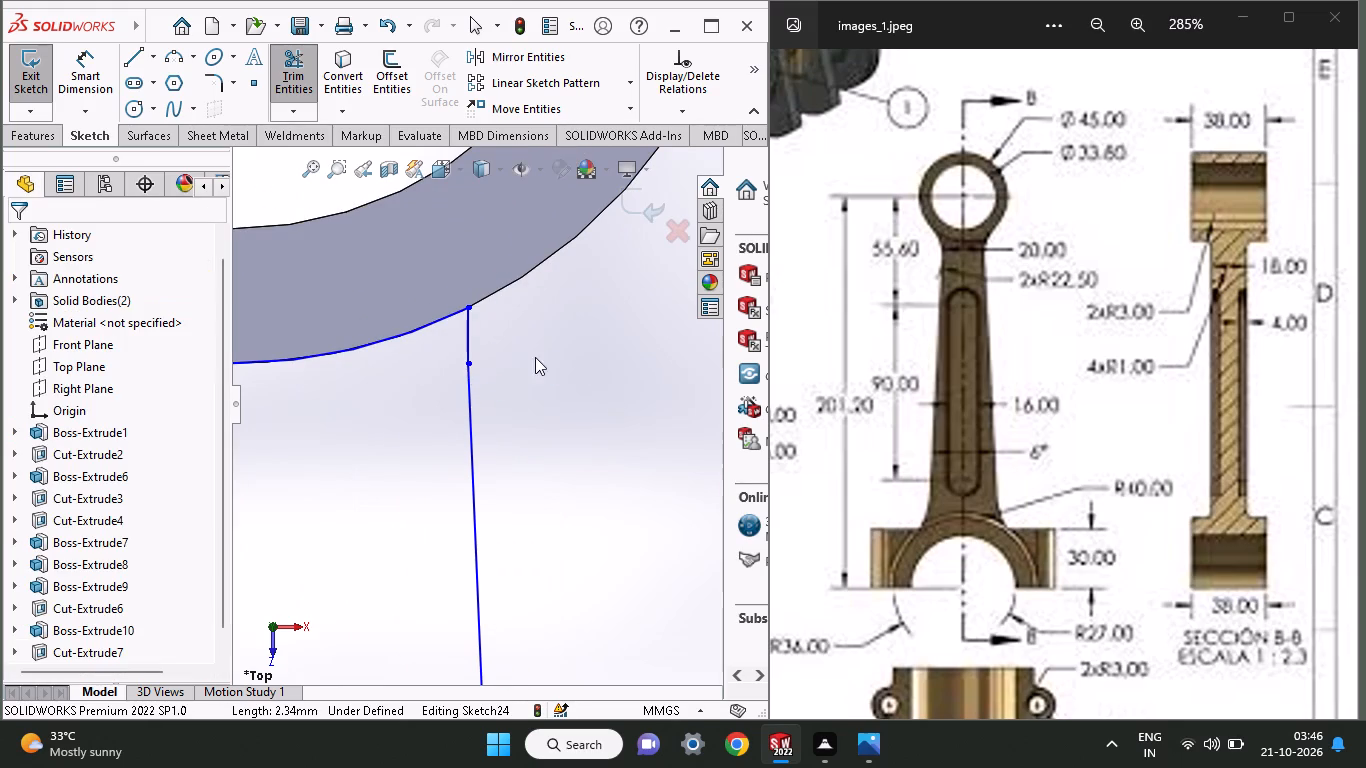
Draw a circle about 6.8 mm in diameter outside the shank's upper-right corner, just below the small-end ring.
{"action": "left_click", "coordinate": [470, 359]}
{"action": "left_click", "coordinate": [543, 358]}
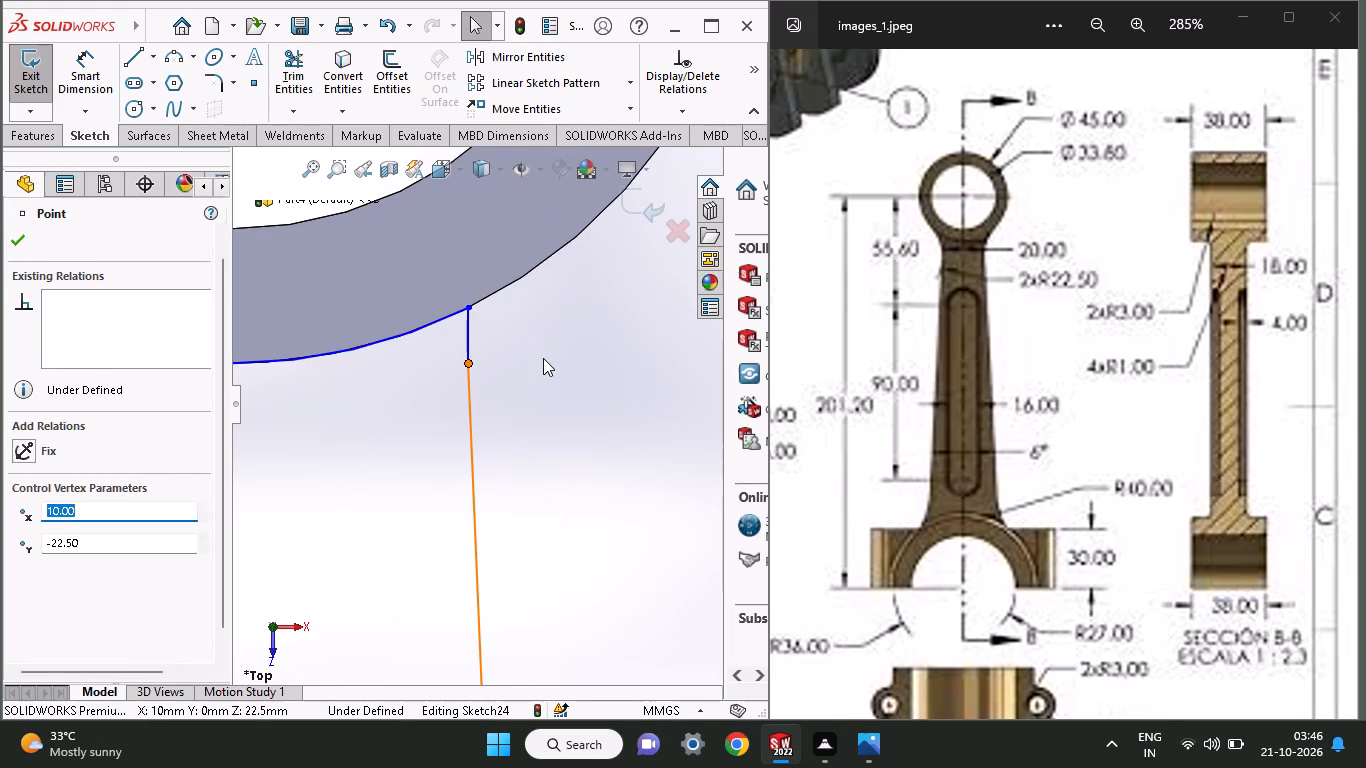
{"action": "left_click", "coordinate": [129, 107]}
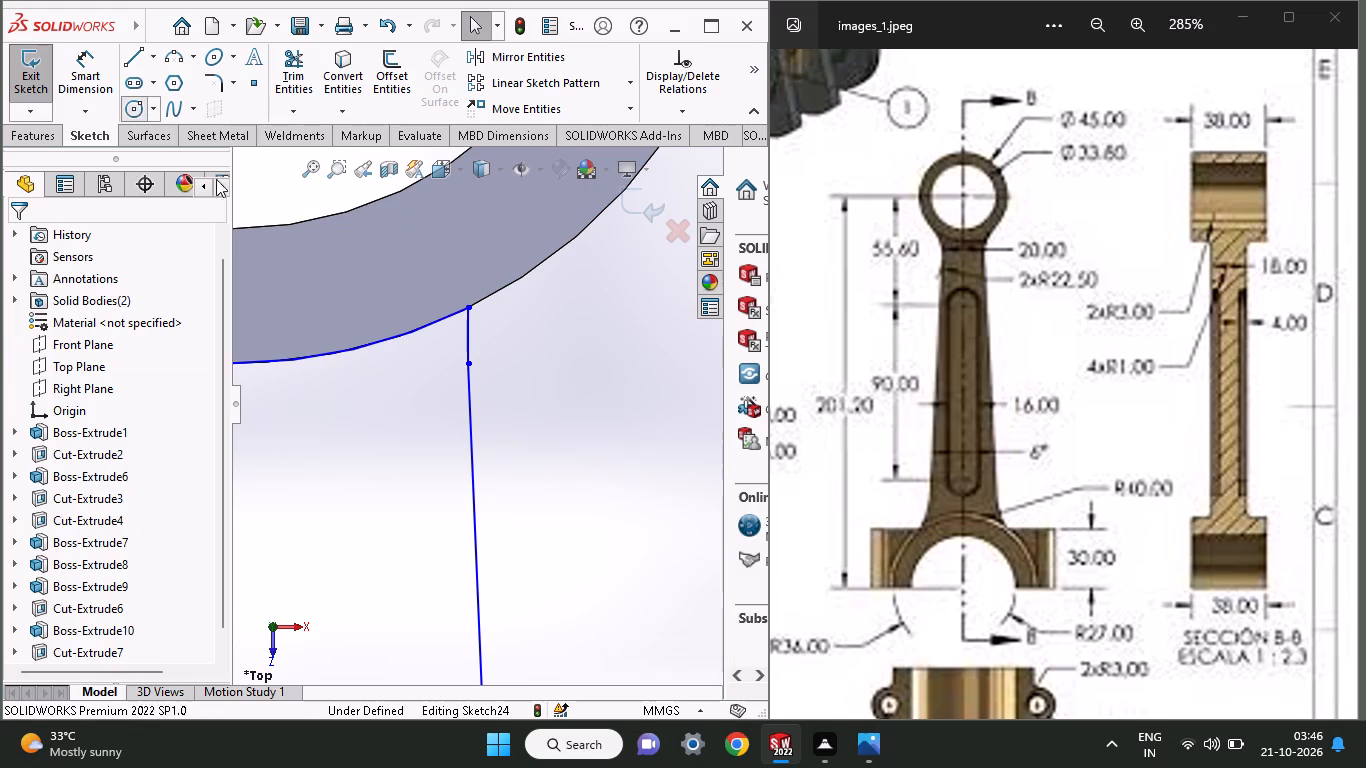
{"action": "left_click", "coordinate": [572, 359]}
{"action": "left_click", "coordinate": [629, 420]}
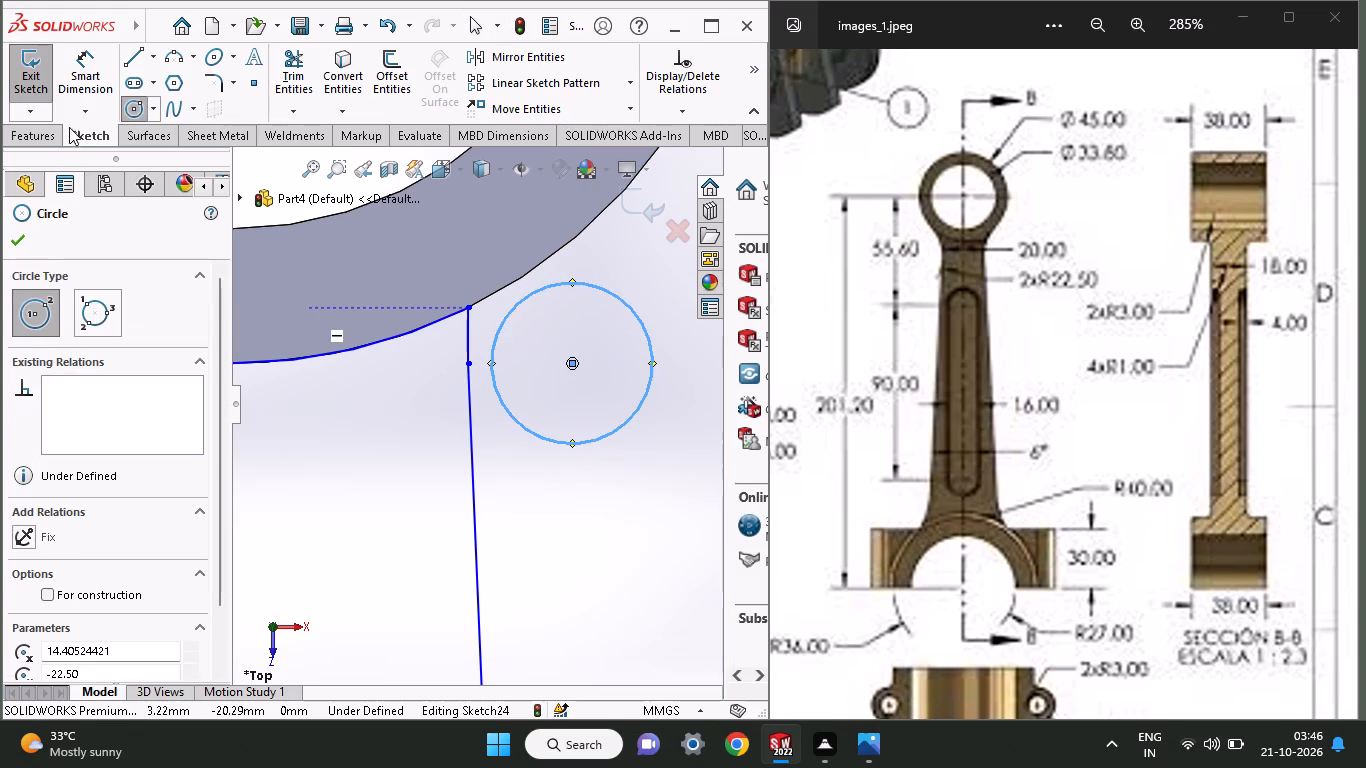
Dimension the circle beside the shank's upper-right corner to a diameter of 20 mm.
{"action": "left_click", "coordinate": [99, 91]}
{"action": "left_click", "coordinate": [580, 443]}
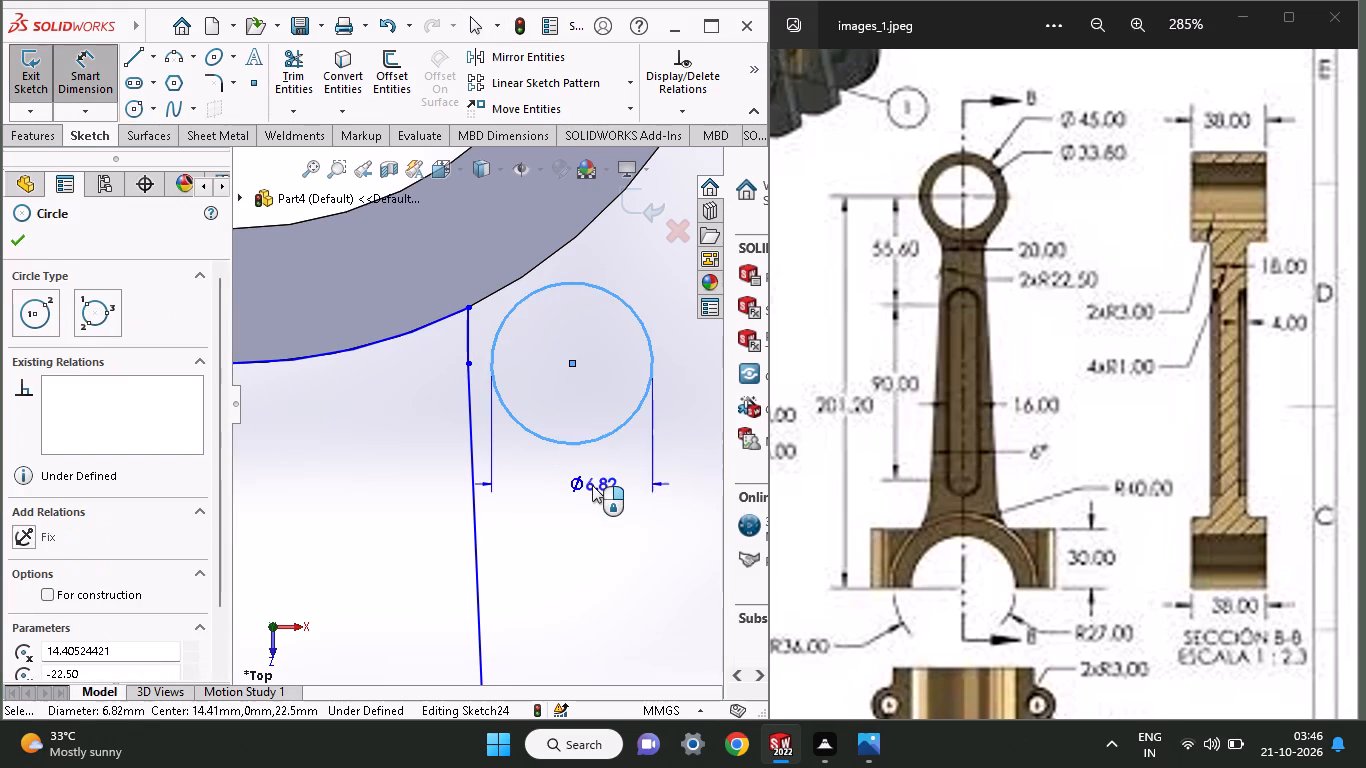
{"action": "left_click", "coordinate": [592, 485]}
{"action": "type", "text": "20"}
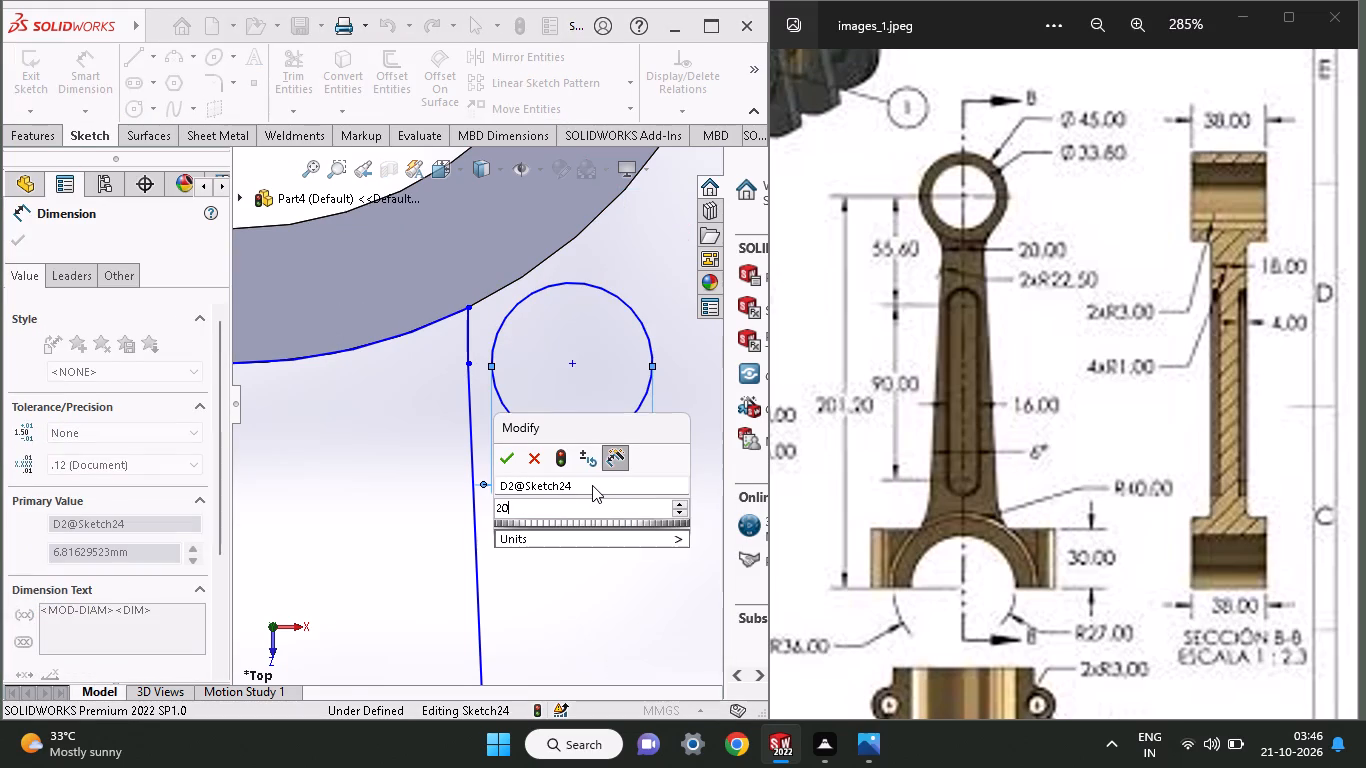
{"action": "key", "text": "Return"}
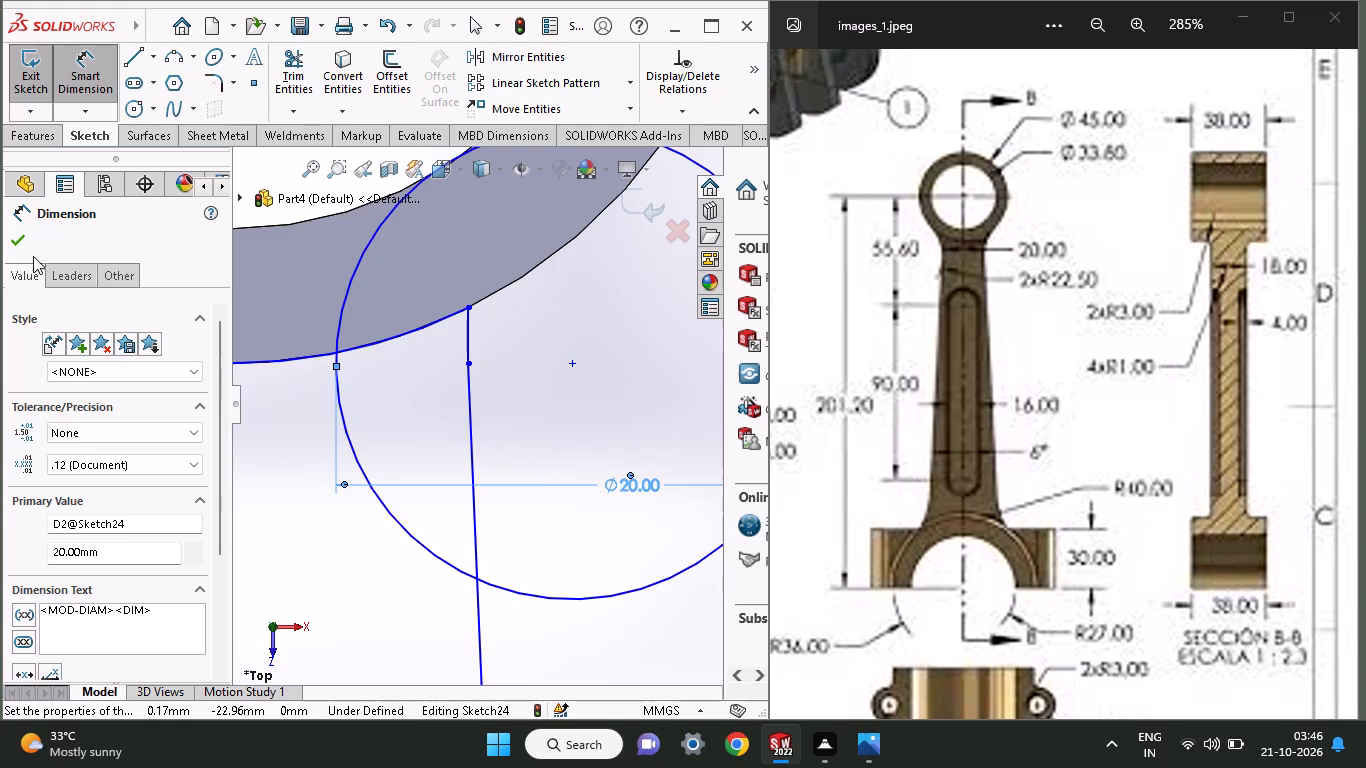
{"action": "left_click", "coordinate": [11, 250]}
Move the right 20 mm circle outward and down, clear of the ring and shank, centred about X 21, Y -26 mm.
{"action": "left_click_drag", "start_coordinate": [570, 366], "coordinate": [637, 416]}
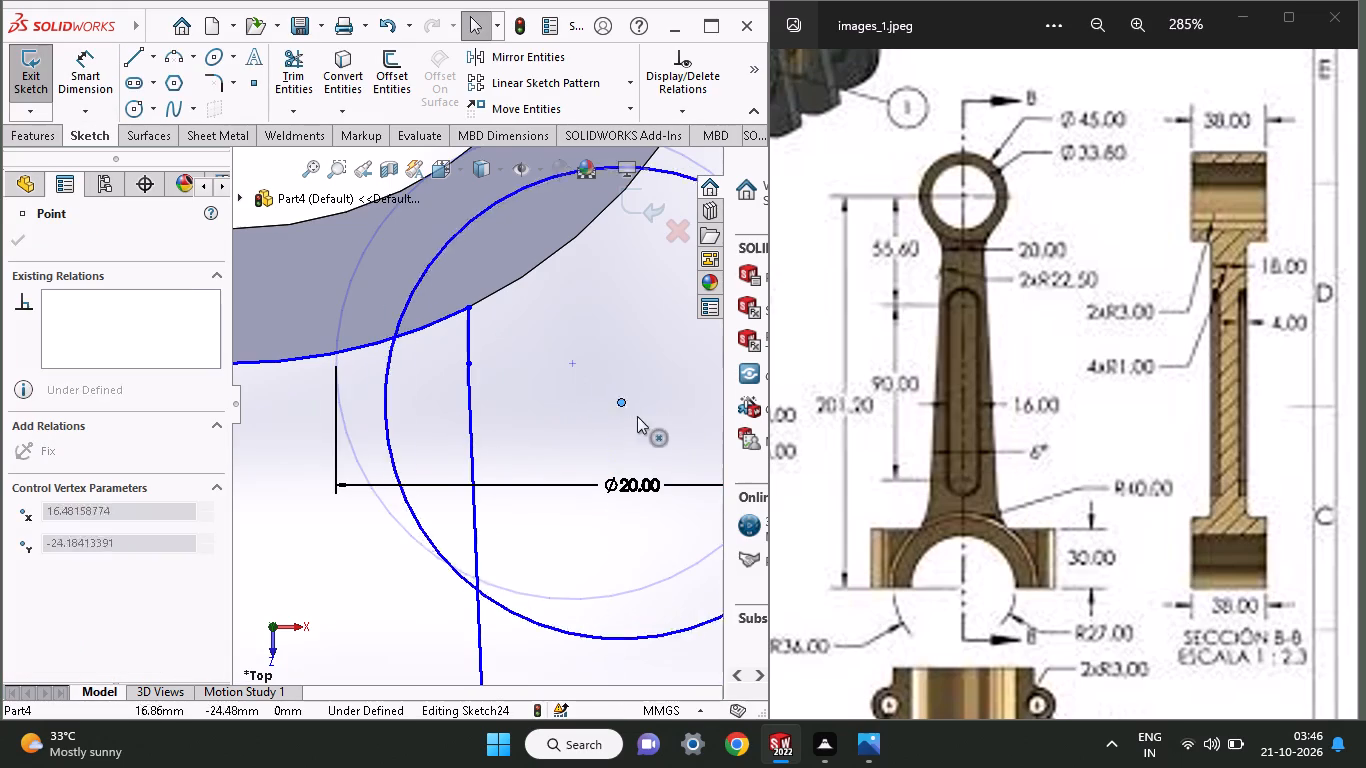
{"action": "left_click_drag", "start_coordinate": [637, 416], "coordinate": [727, 443]}
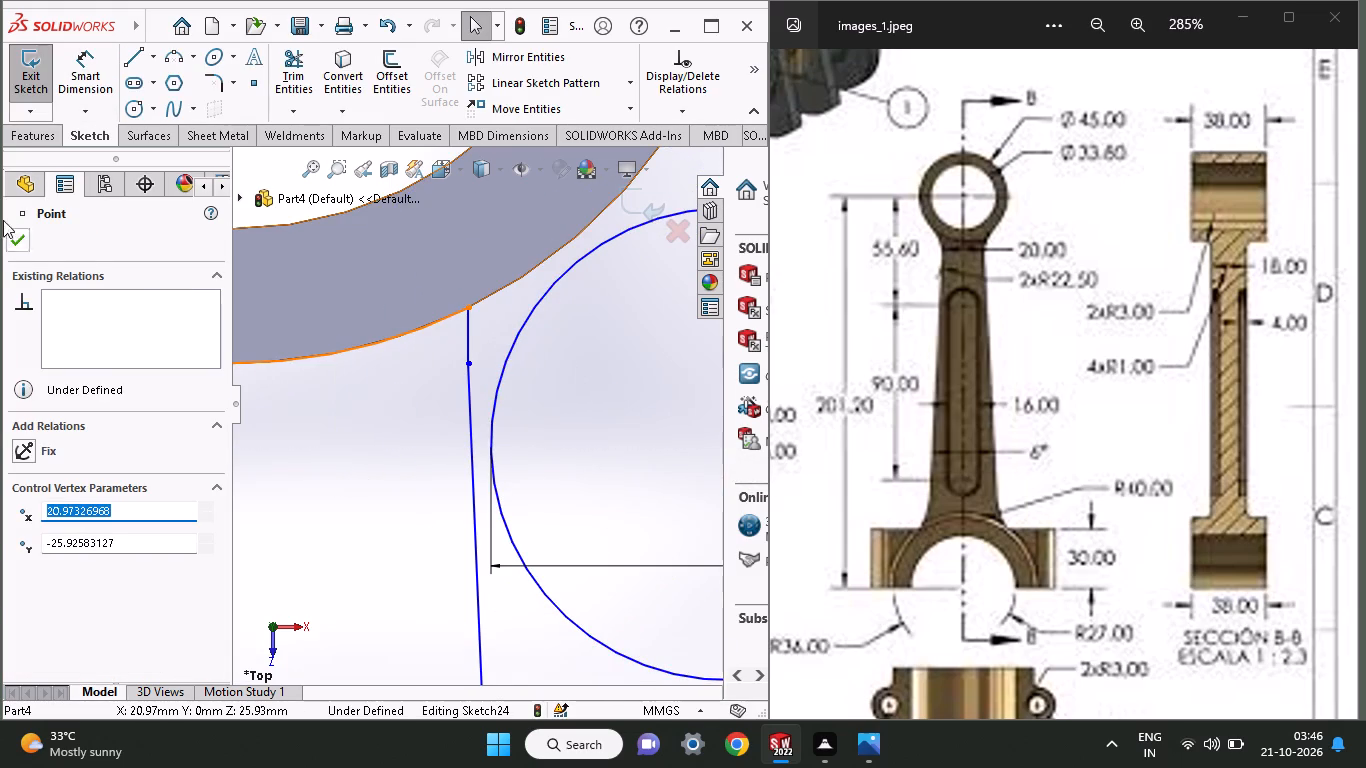
{"action": "left_click", "coordinate": [24, 241]}
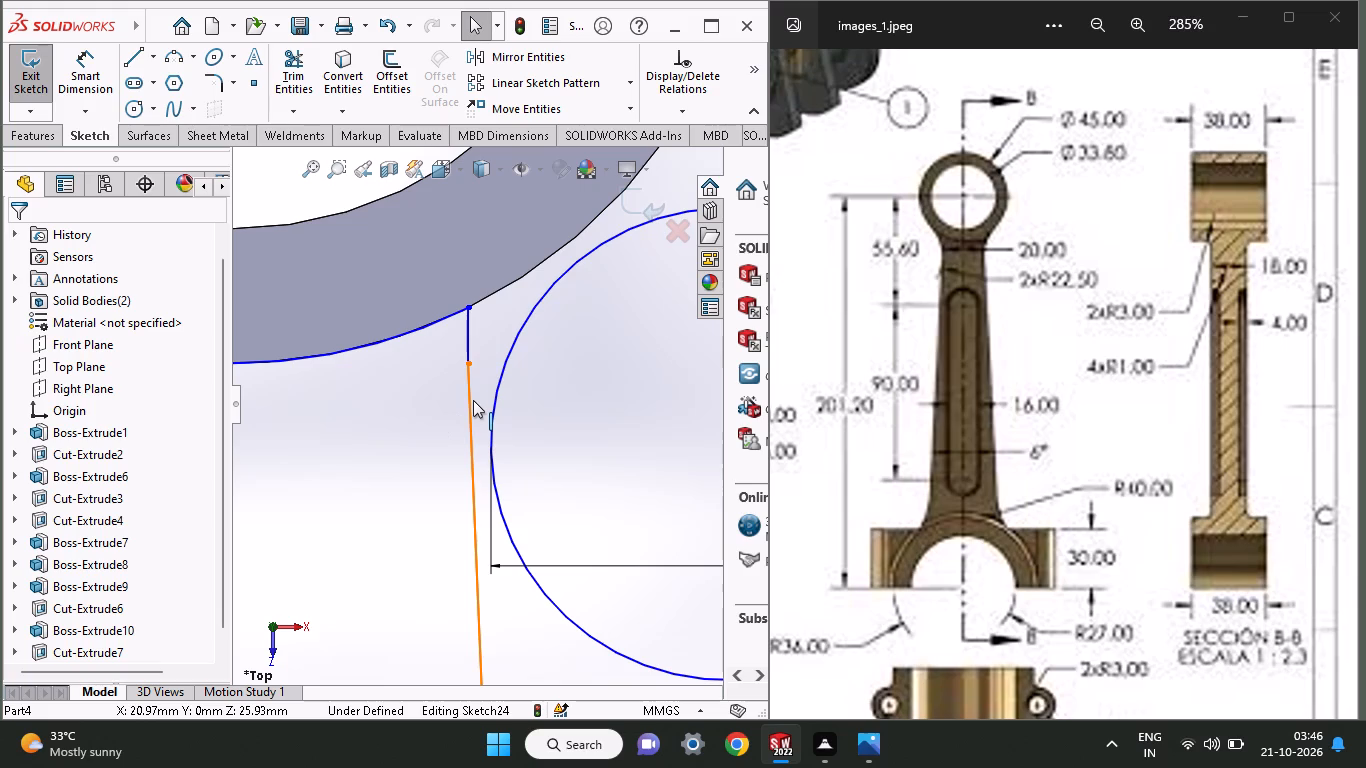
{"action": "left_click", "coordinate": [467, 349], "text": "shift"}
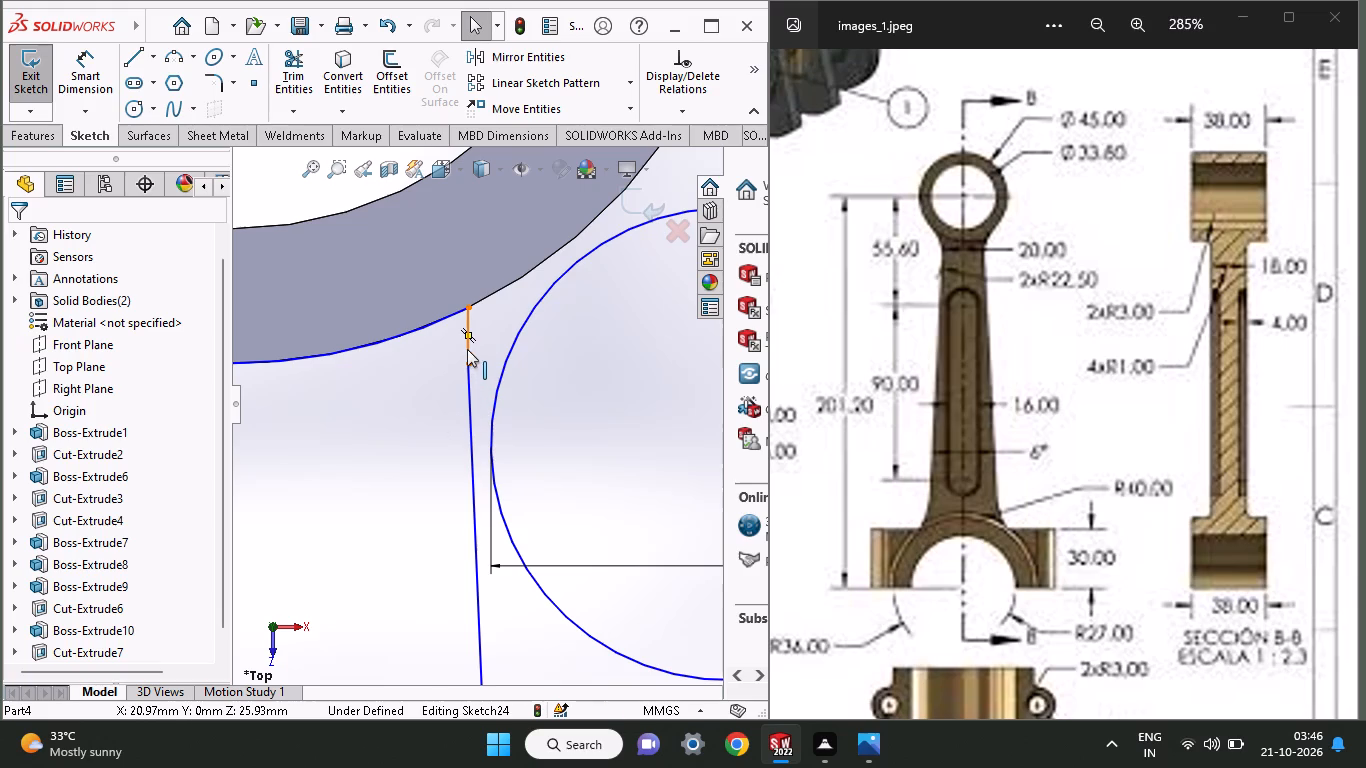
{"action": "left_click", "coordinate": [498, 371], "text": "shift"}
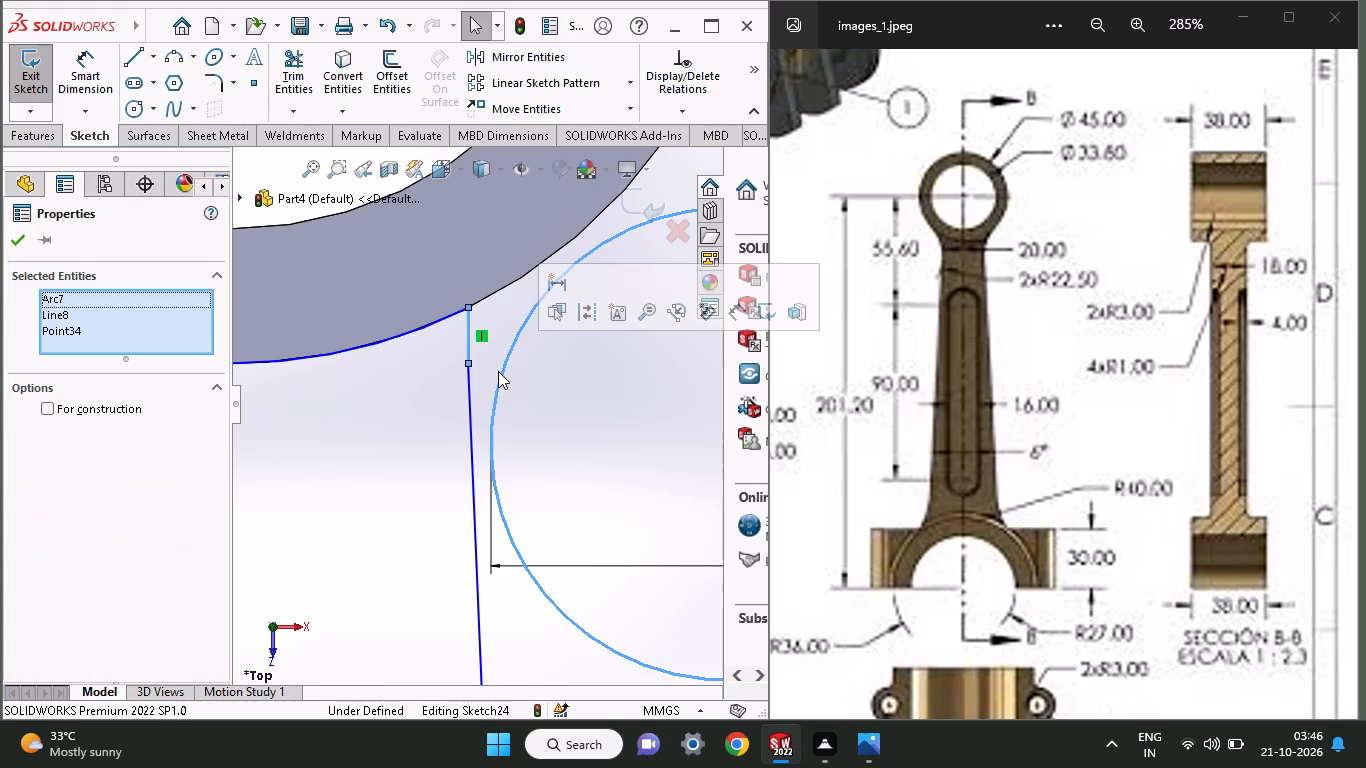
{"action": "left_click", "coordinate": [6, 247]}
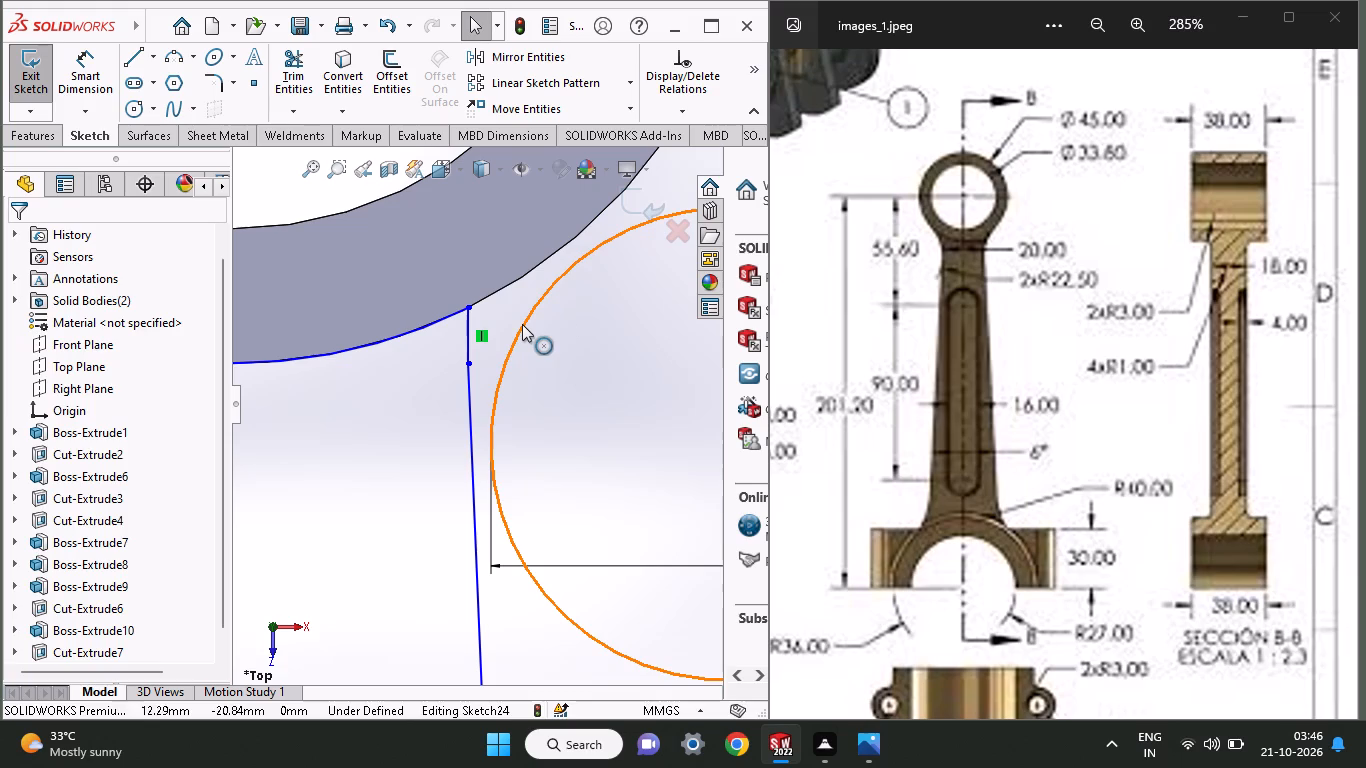
Make the right 20 mm circle tangent to the short vertical line at the shank's upper-right corner.
{"action": "left_click", "coordinate": [522, 324], "text": "shift"}
{"action": "left_click", "coordinate": [466, 323], "text": "shift"}
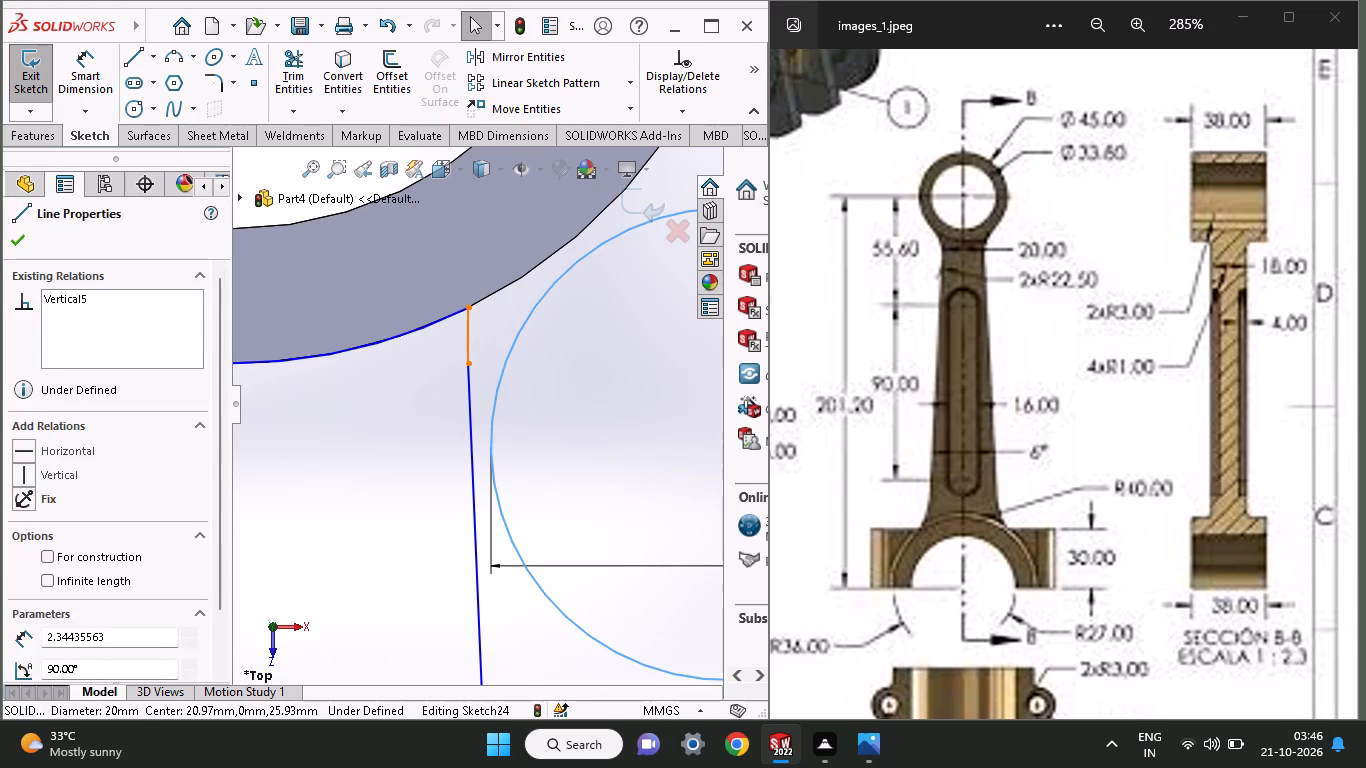
{"action": "left_click", "coordinate": [36, 555]}
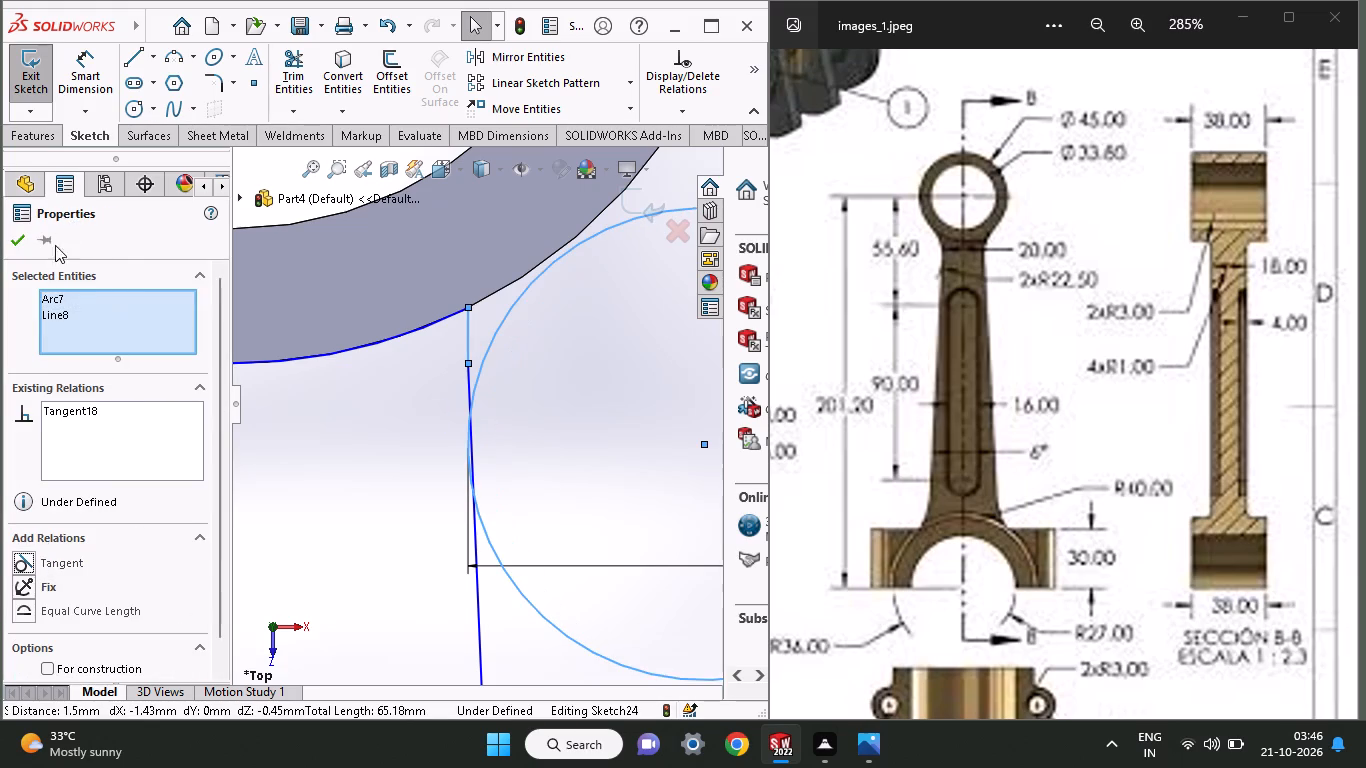
{"action": "left_click", "coordinate": [22, 245]}
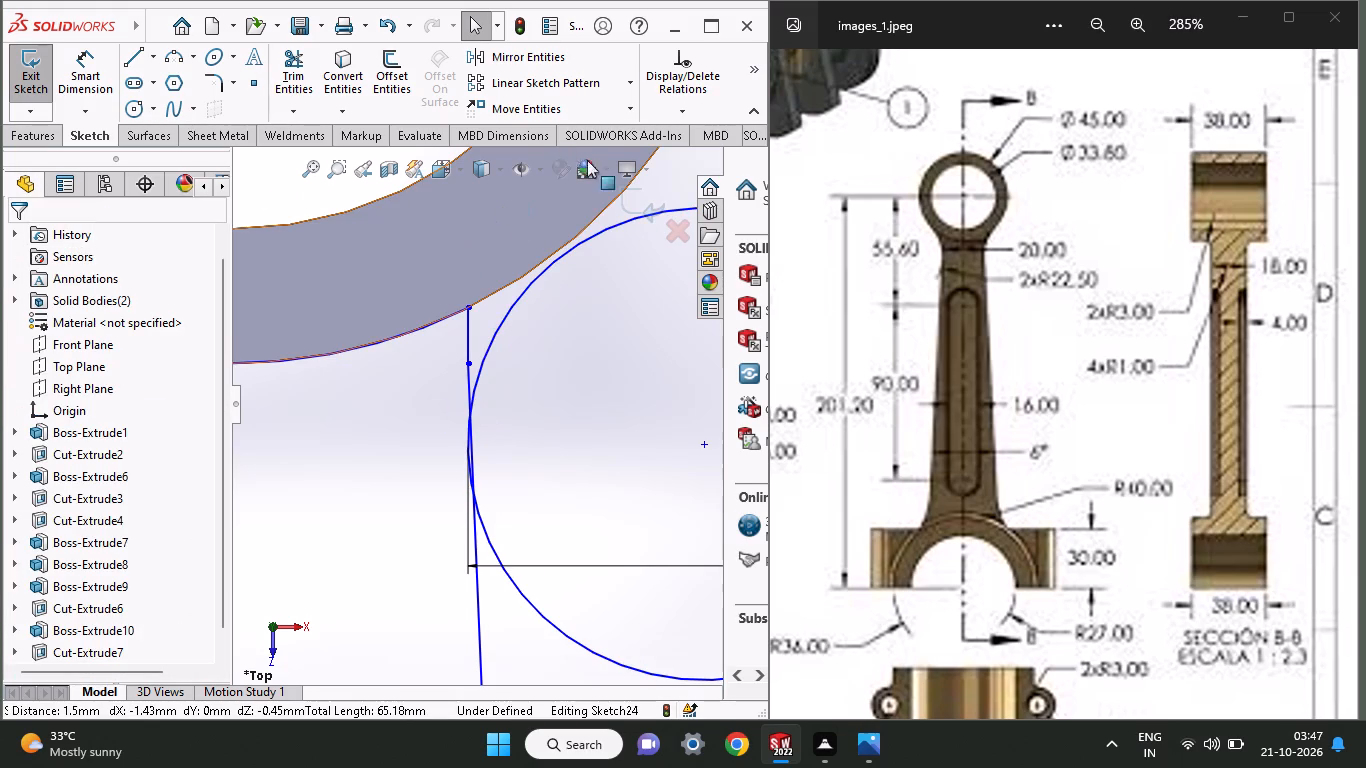
Make the right 20 mm circle tangent to the outer edge of the small-end ring.
{"action": "left_click", "coordinate": [584, 232], "text": "shift"}
{"action": "left_click", "coordinate": [577, 241], "text": "shift"}
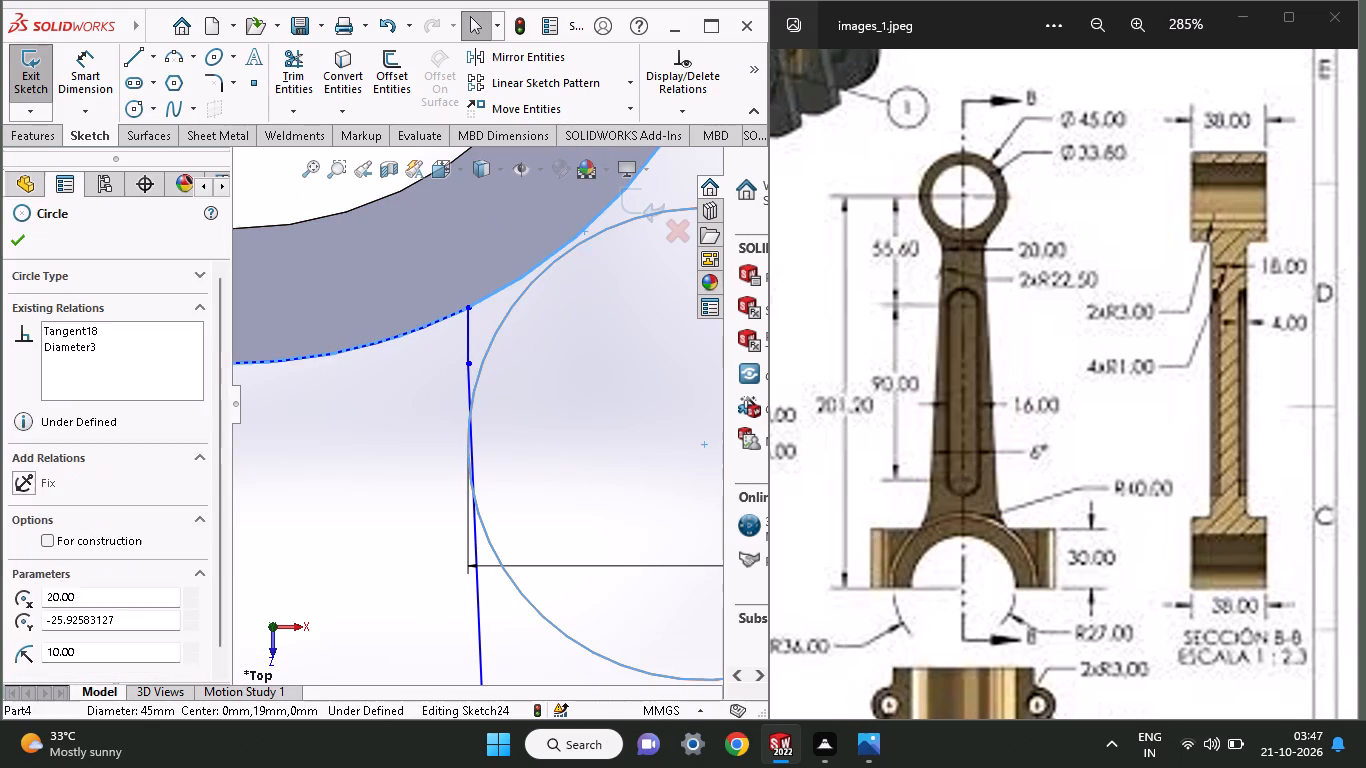
{"action": "left_click", "coordinate": [71, 586]}
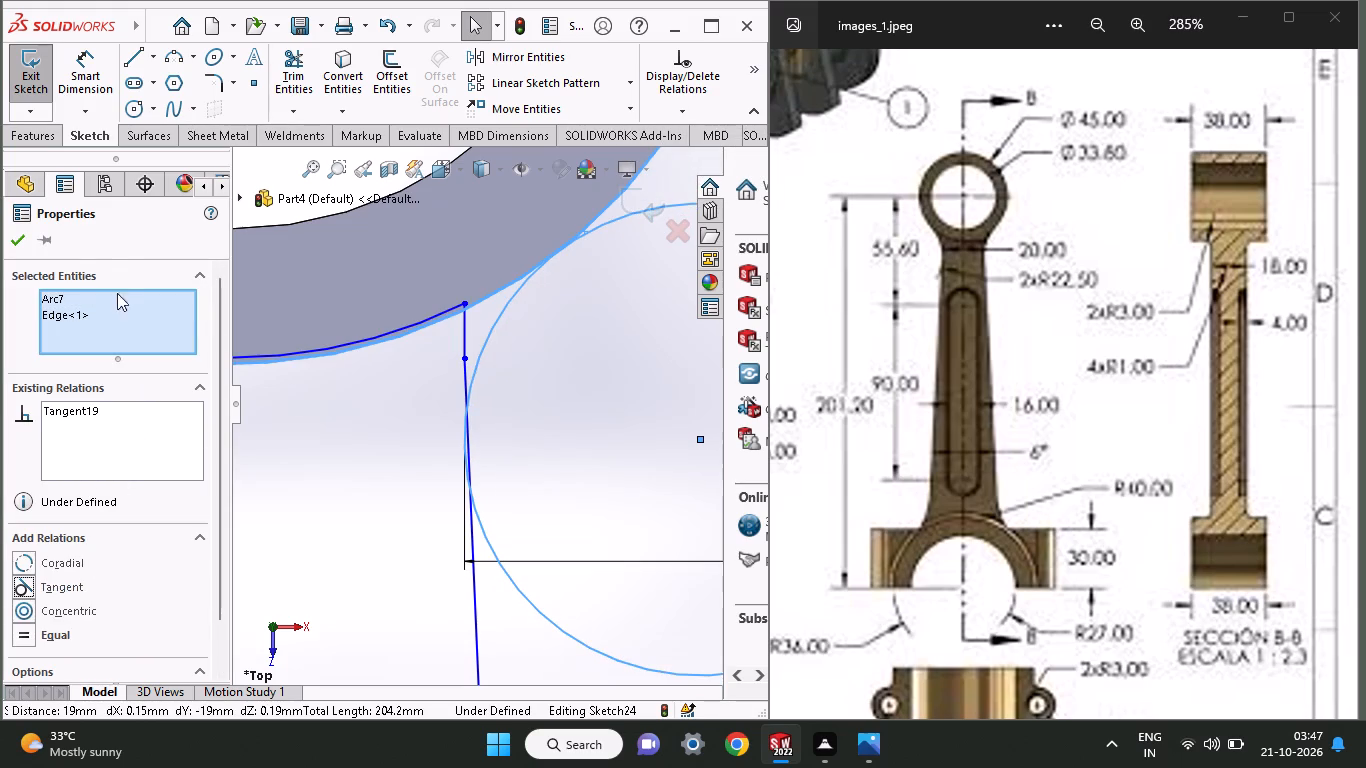
{"action": "left_click", "coordinate": [26, 231]}
{"action": "left_click", "coordinate": [283, 67]}
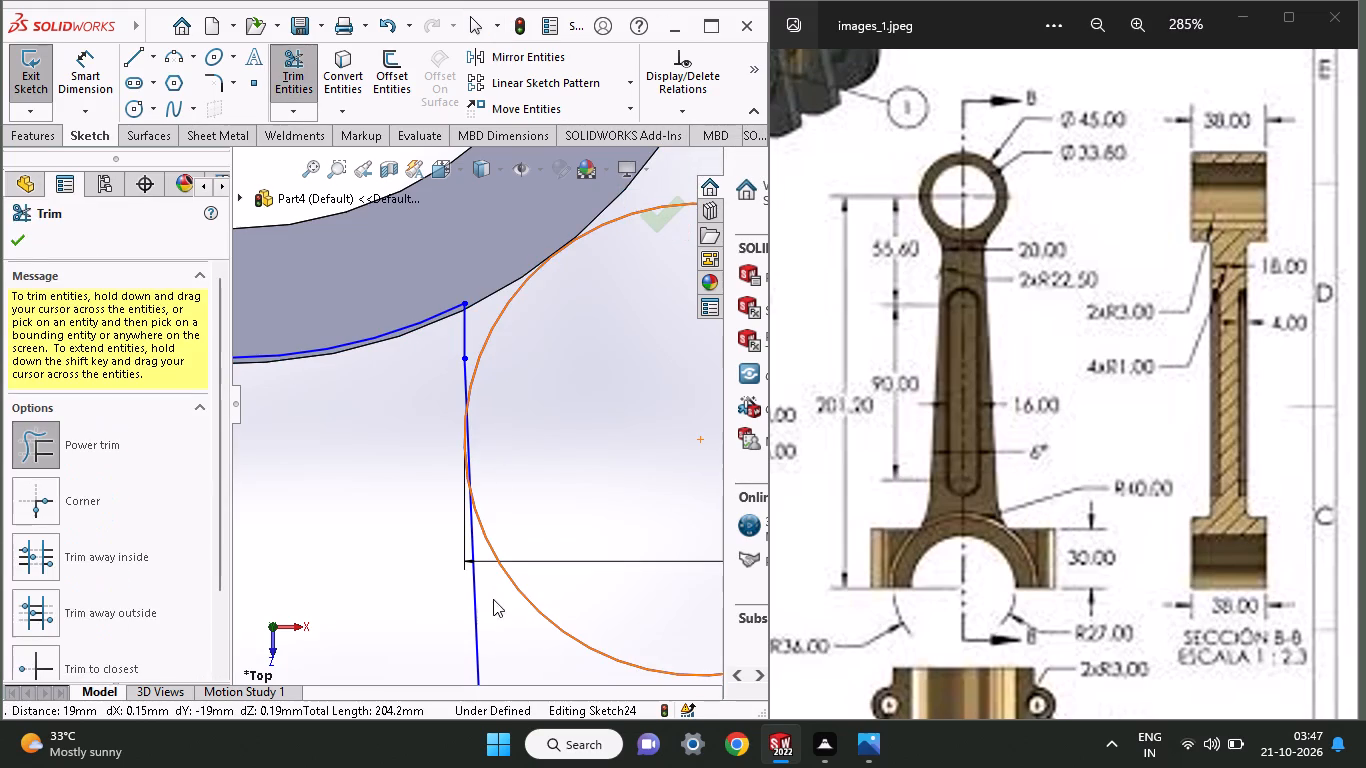
{"action": "left_click", "coordinate": [18, 239]}
Make the right 20 mm circle tangent to the shank's long tapered right side line.
{"action": "left_click", "coordinate": [468, 527], "text": "shift"}
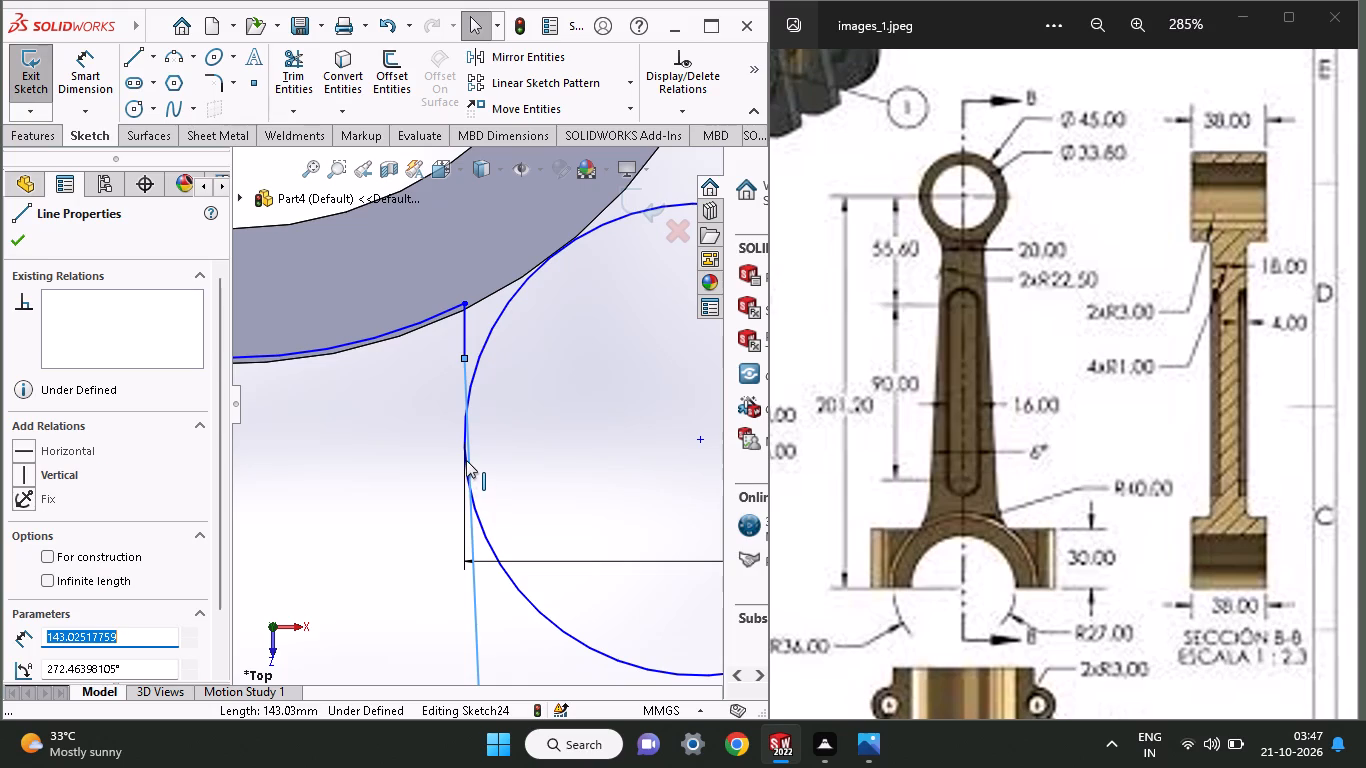
{"action": "left_click", "coordinate": [478, 517], "text": "shift"}
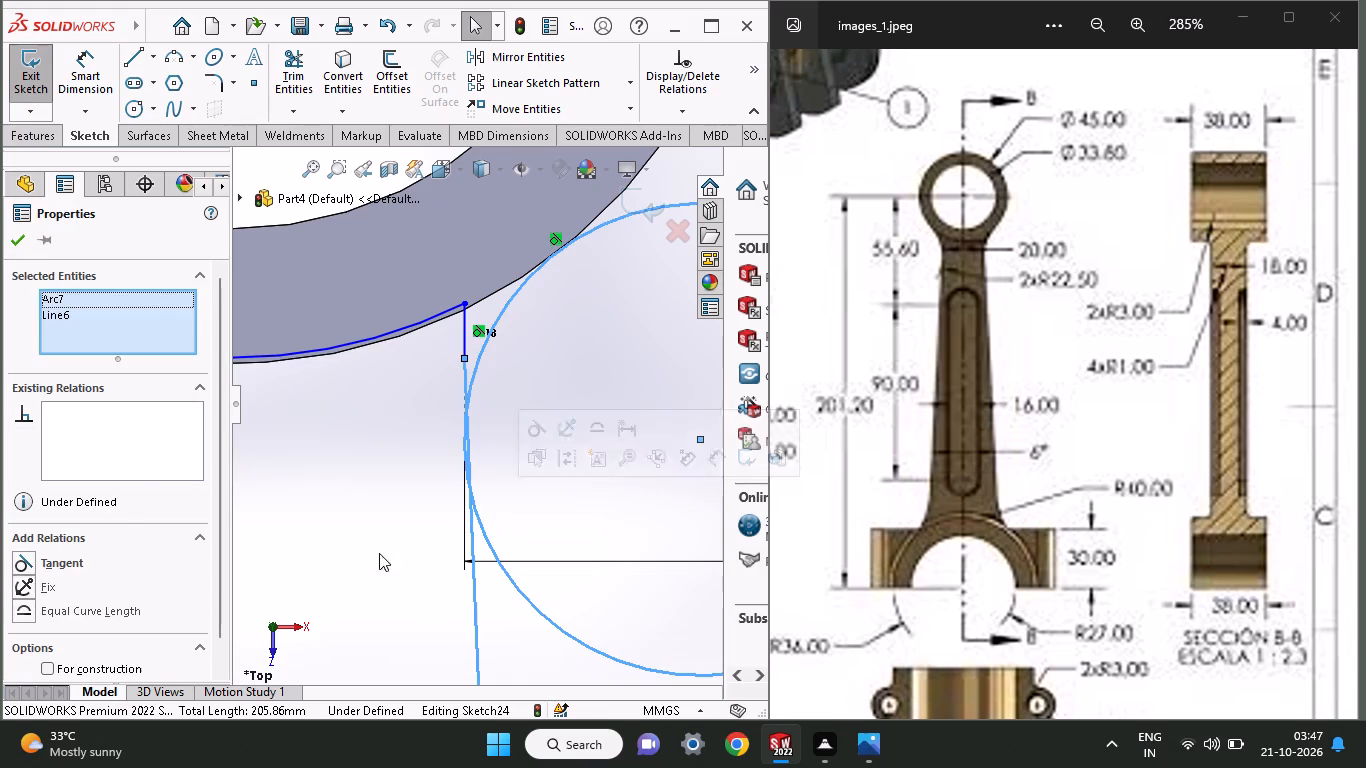
{"action": "left_click", "coordinate": [85, 569]}
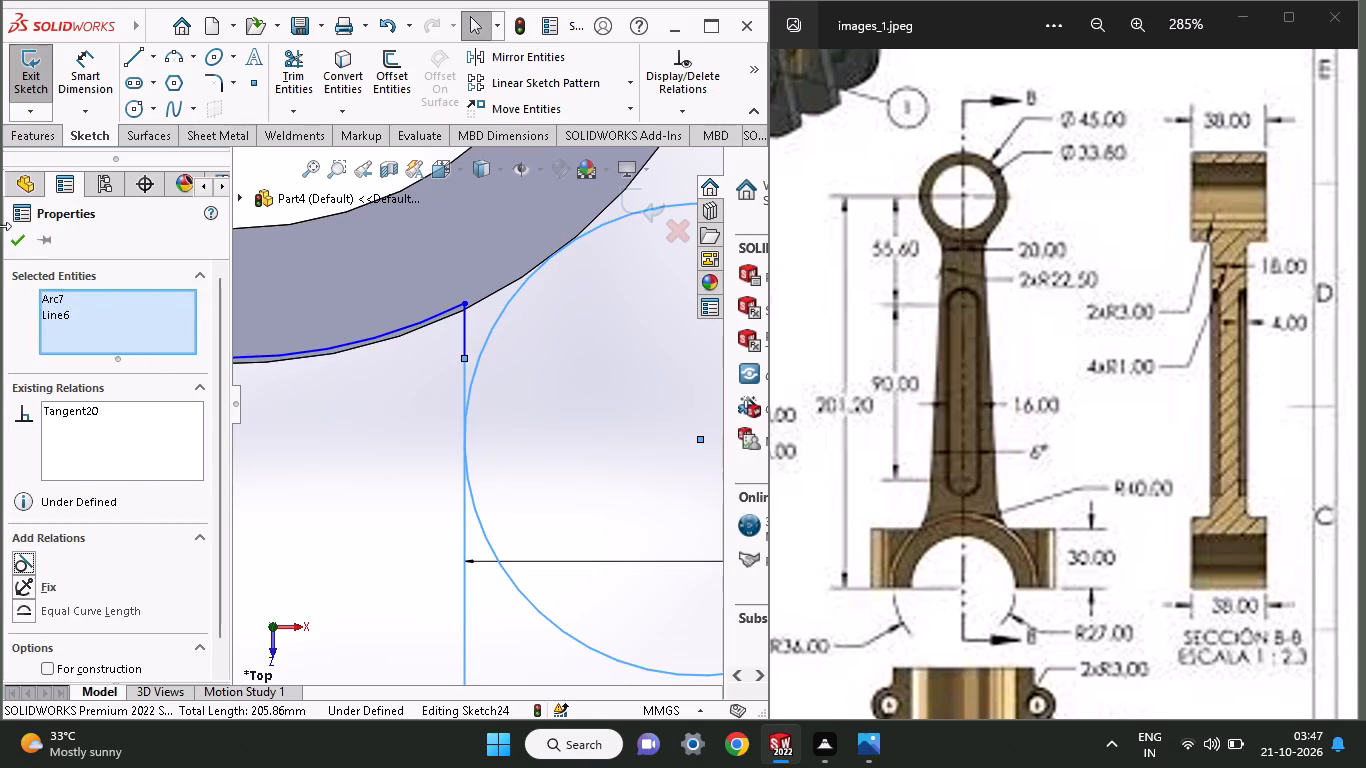
{"action": "left_click", "coordinate": [12, 242]}
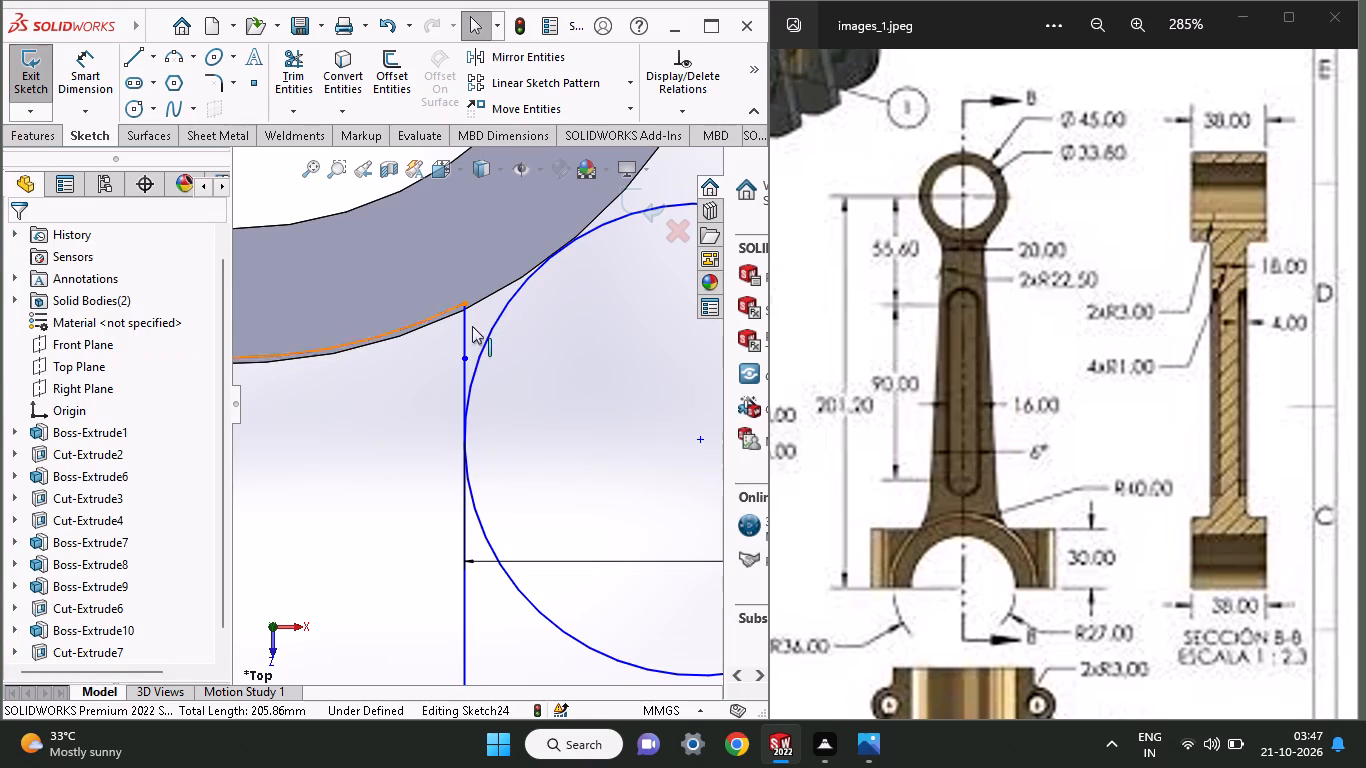